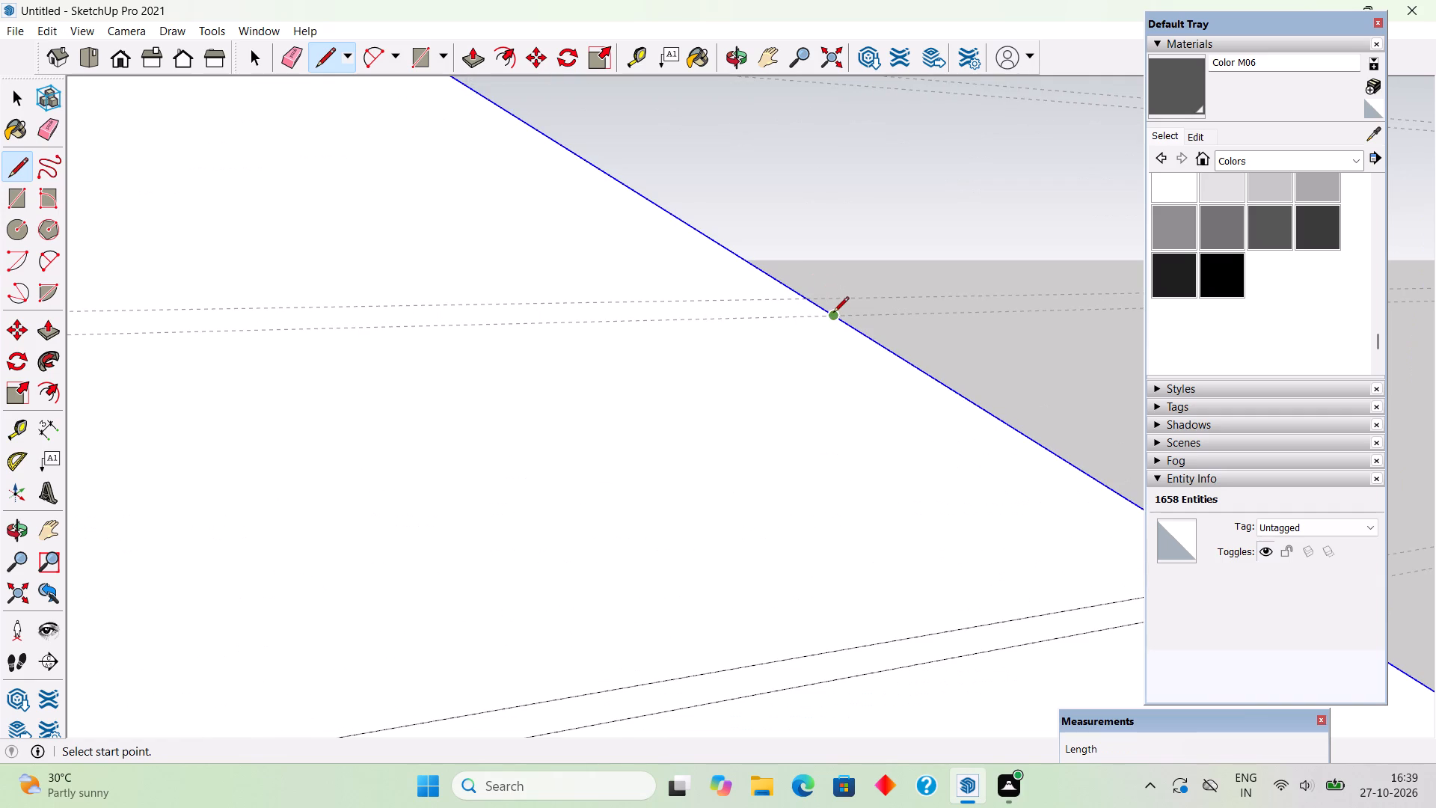
Draw two lines across the triangular face along the third guide pair from the base, about 19 ft 7 in and 19 ft 4 in long.
{"action": "left_click", "coordinate": [834, 313]}
{"action": "scroll", "coordinate": [731, 330], "scroll_direction": "down", "scroll_amount": 20}
{"action": "scroll", "coordinate": [731, 330], "scroll_direction": "down", "scroll_amount": 2}
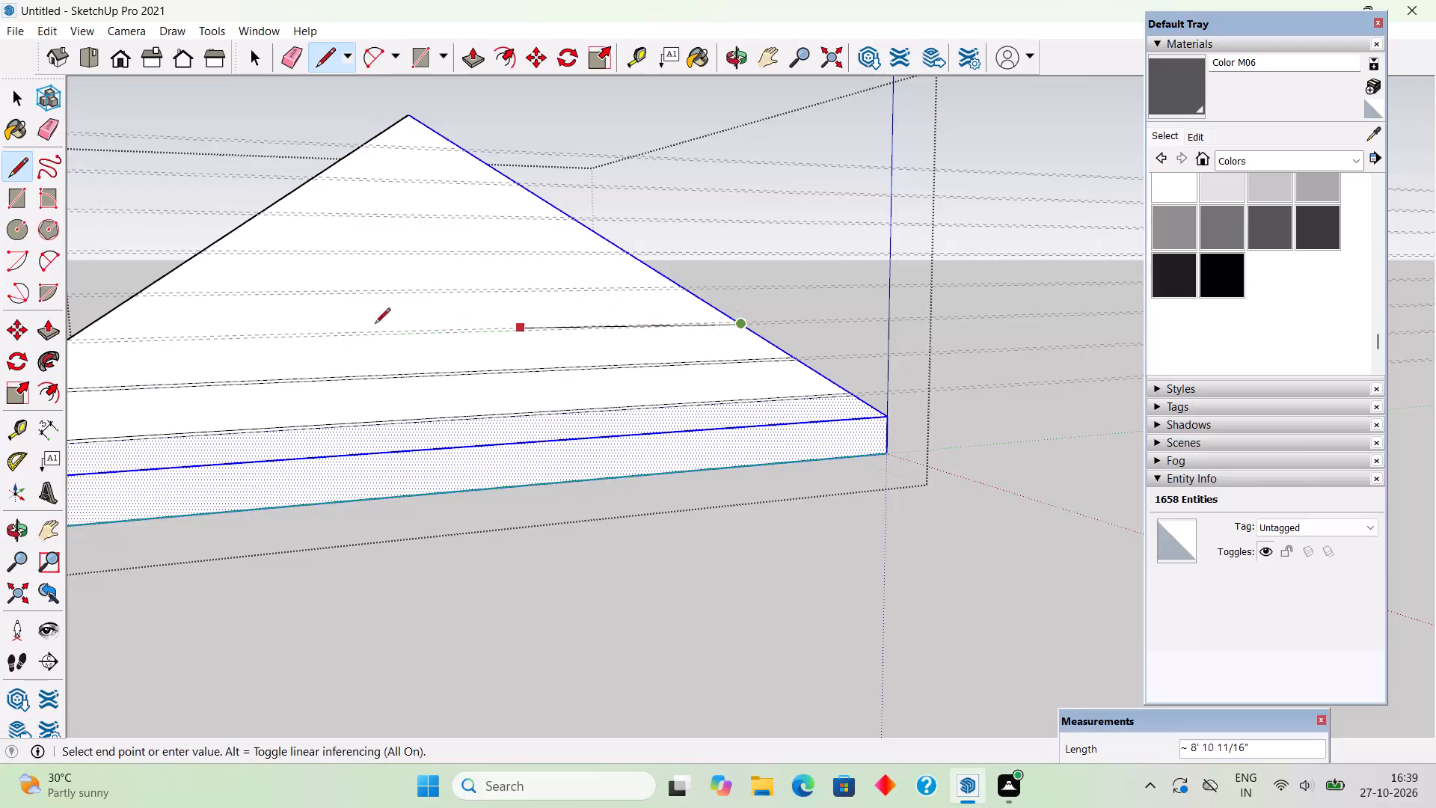
{"action": "scroll", "coordinate": [265, 312], "scroll_direction": "down", "scroll_amount": 6}
{"action": "scroll", "coordinate": [126, 327], "scroll_direction": "up", "scroll_amount": 13}
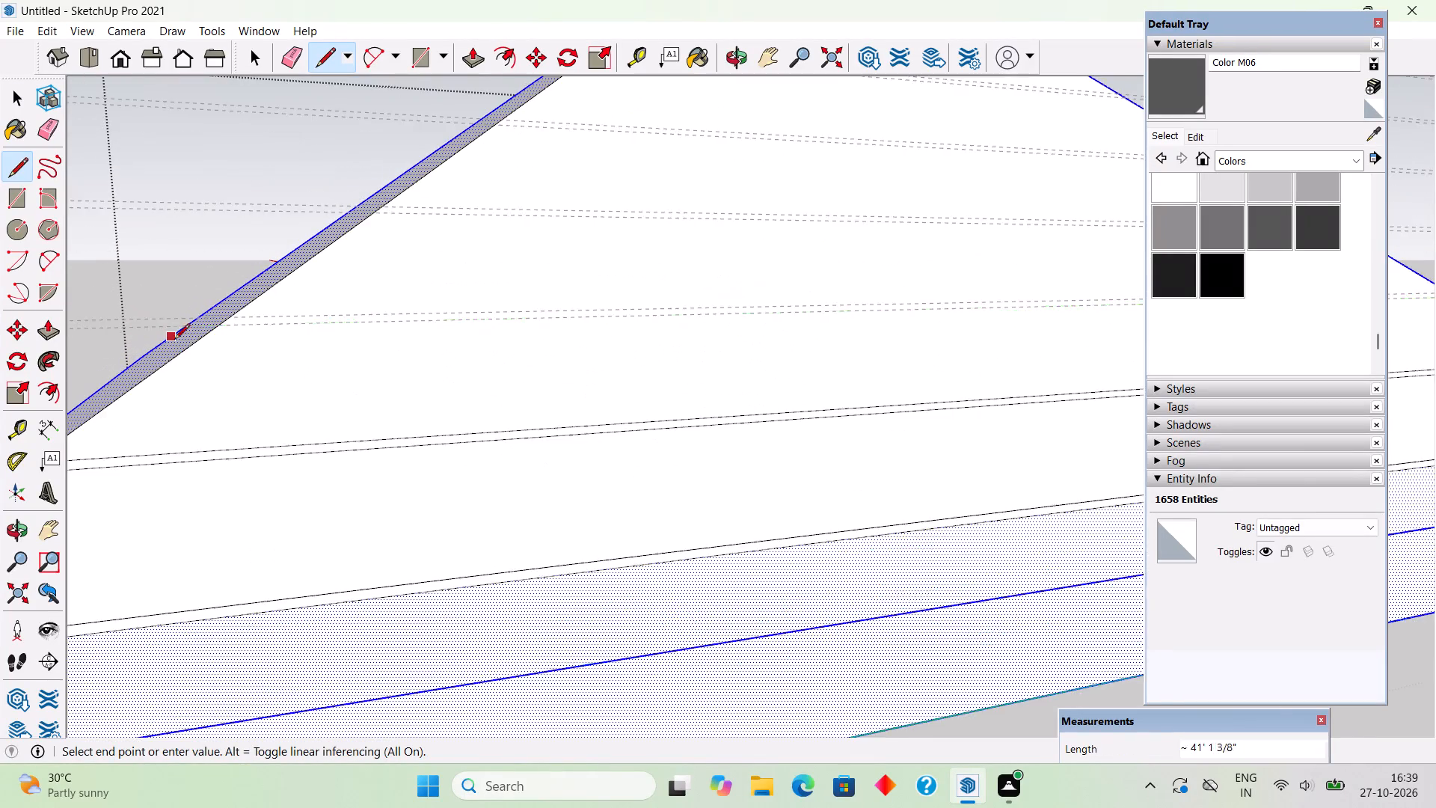
{"action": "scroll", "coordinate": [174, 340], "scroll_direction": "up", "scroll_amount": 4}
{"action": "left_click", "coordinate": [357, 282]}
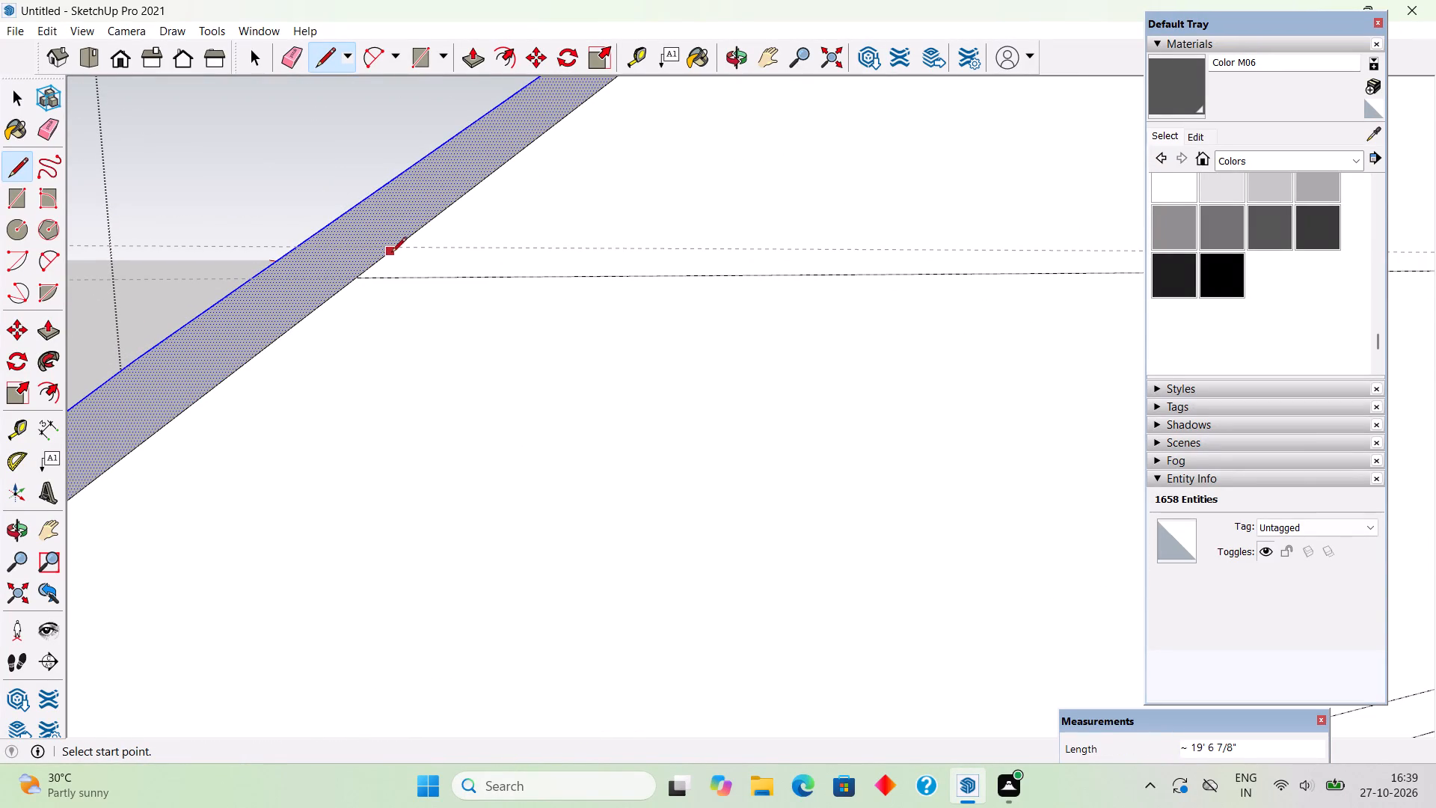
{"action": "left_click", "coordinate": [399, 251]}
{"action": "scroll", "coordinate": [399, 251], "scroll_direction": "down", "scroll_amount": 20}
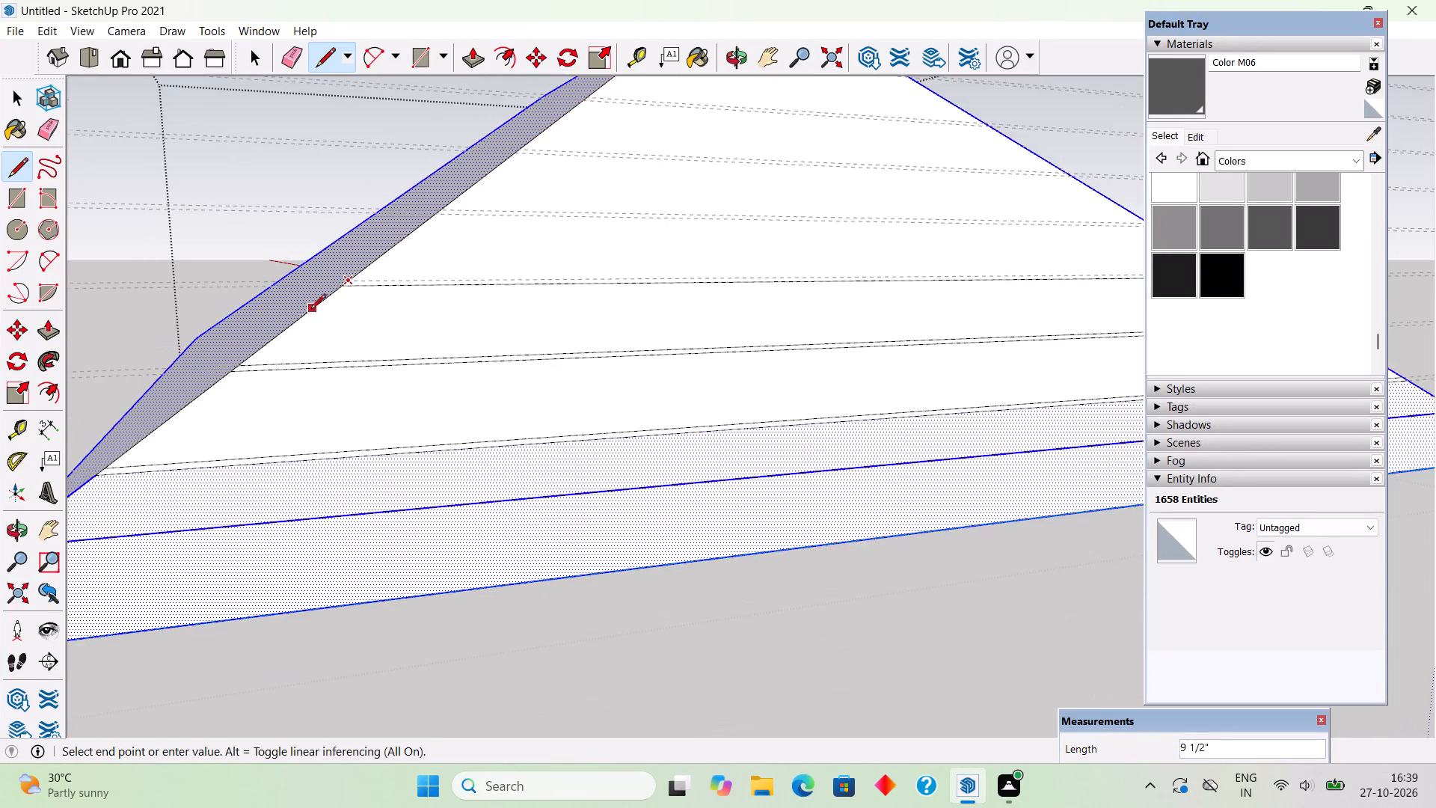
{"action": "scroll", "coordinate": [310, 310], "scroll_direction": "down", "scroll_amount": 6}
{"action": "scroll", "coordinate": [1010, 279], "scroll_direction": "up", "scroll_amount": 16}
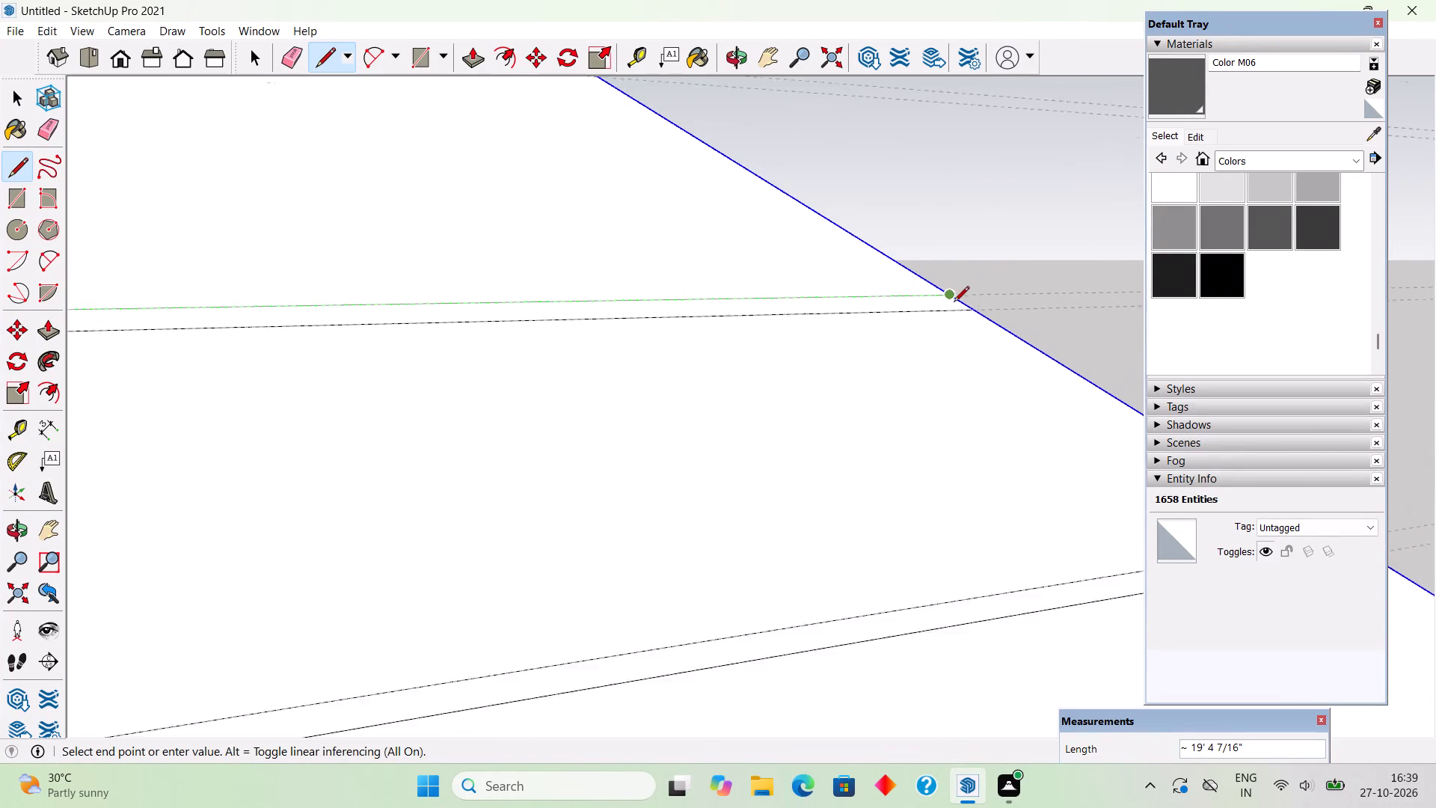
{"action": "scroll", "coordinate": [954, 303], "scroll_direction": "up", "scroll_amount": 2}
{"action": "left_click", "coordinate": [951, 293]}
Draw a line about 16 ft 4 in long across the triangular face along the lower guide of the fourth pair from the base.
{"action": "scroll", "coordinate": [951, 303], "scroll_direction": "down", "scroll_amount": 6}
{"action": "scroll", "coordinate": [991, 480], "scroll_direction": "down", "scroll_amount": 3}
{"action": "scroll", "coordinate": [991, 483], "scroll_direction": "up", "scroll_amount": 1}
{"action": "scroll", "coordinate": [991, 483], "scroll_direction": "down", "scroll_amount": 8}
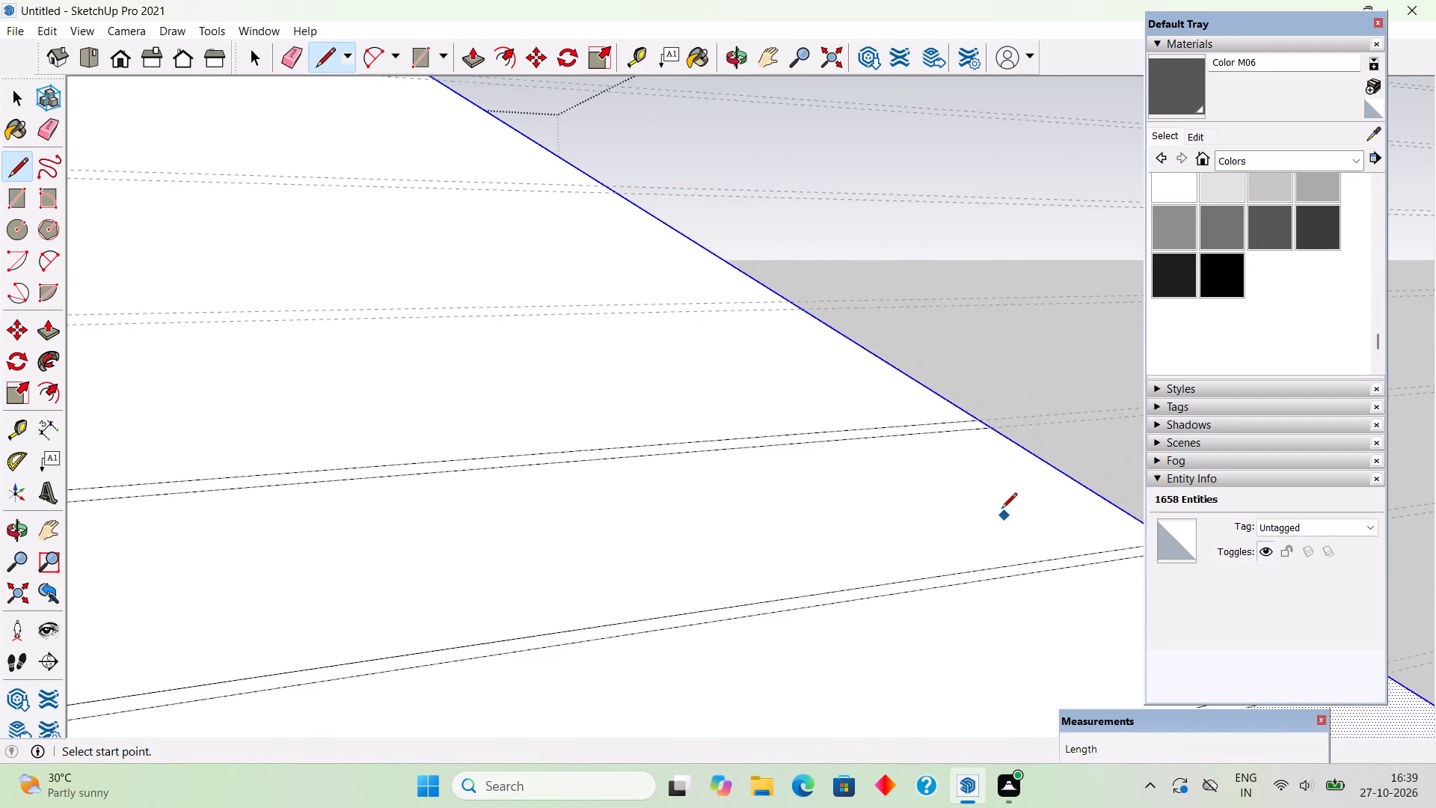
{"action": "scroll", "coordinate": [1001, 509], "scroll_direction": "down", "scroll_amount": 6}
{"action": "scroll", "coordinate": [940, 436], "scroll_direction": "down", "scroll_amount": 5}
{"action": "scroll", "coordinate": [893, 403], "scroll_direction": "up", "scroll_amount": 10}
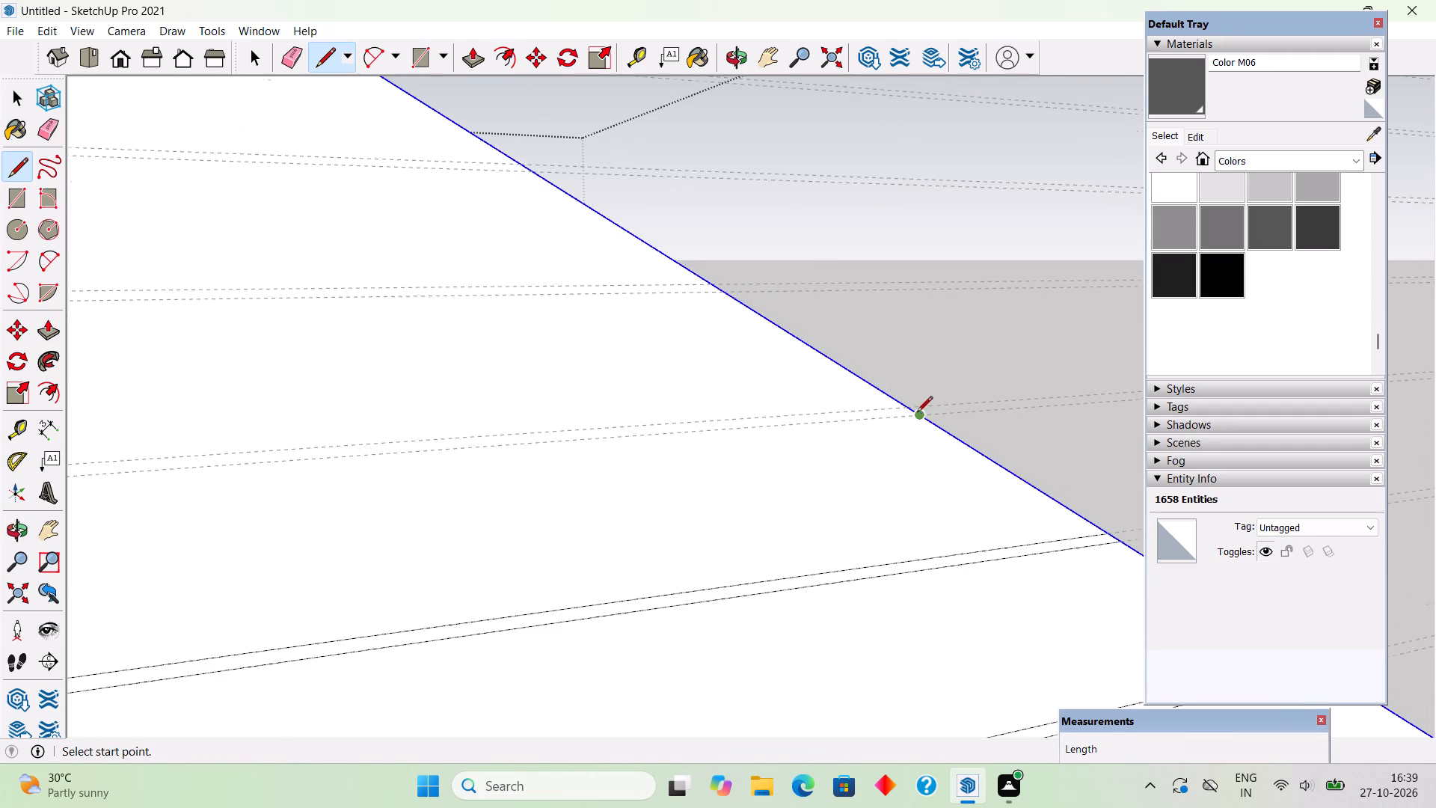
{"action": "left_click", "coordinate": [922, 414]}
{"action": "scroll", "coordinate": [764, 414], "scroll_direction": "down", "scroll_amount": 16}
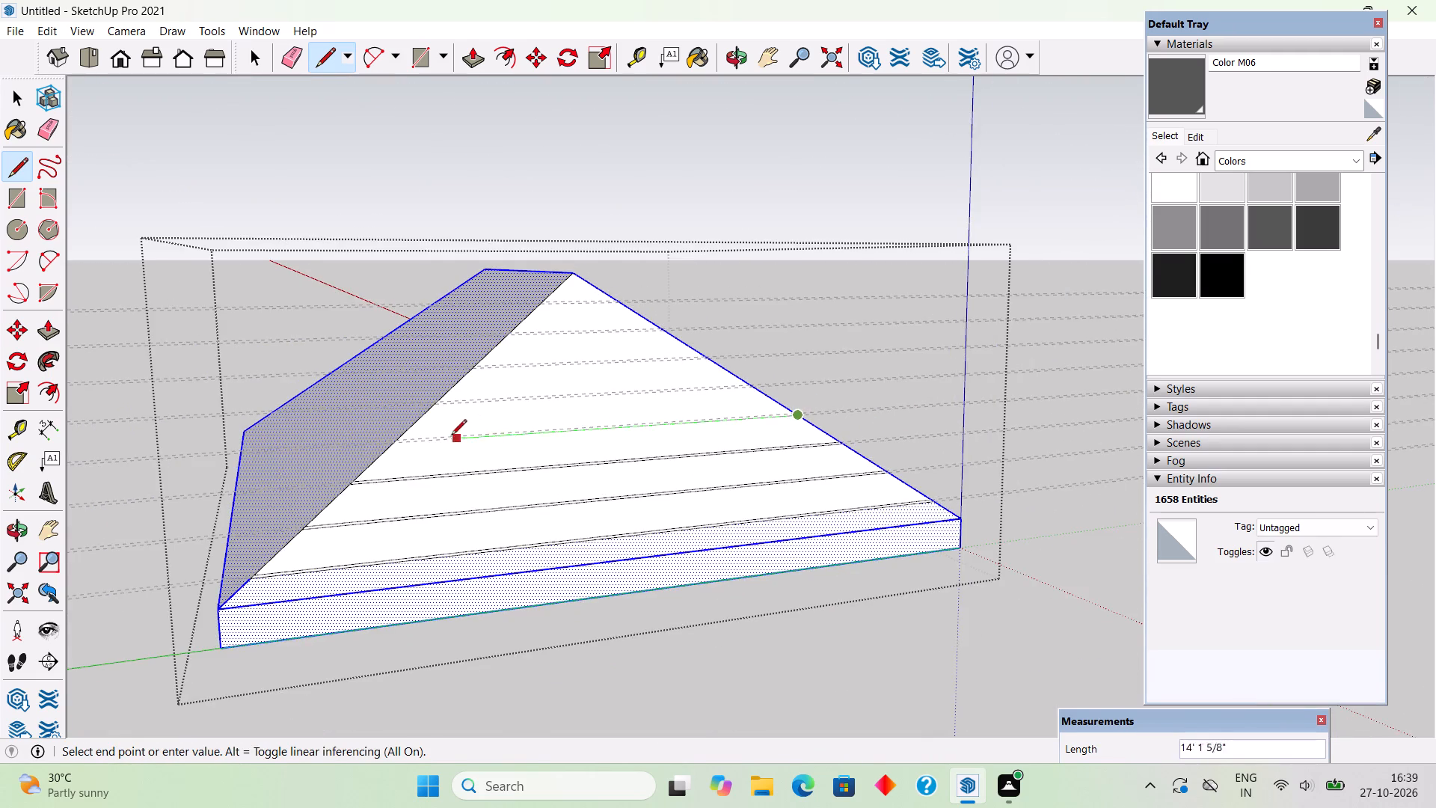
{"action": "scroll", "coordinate": [427, 444], "scroll_direction": "up", "scroll_amount": 5}
{"action": "scroll", "coordinate": [366, 450], "scroll_direction": "up", "scroll_amount": 5}
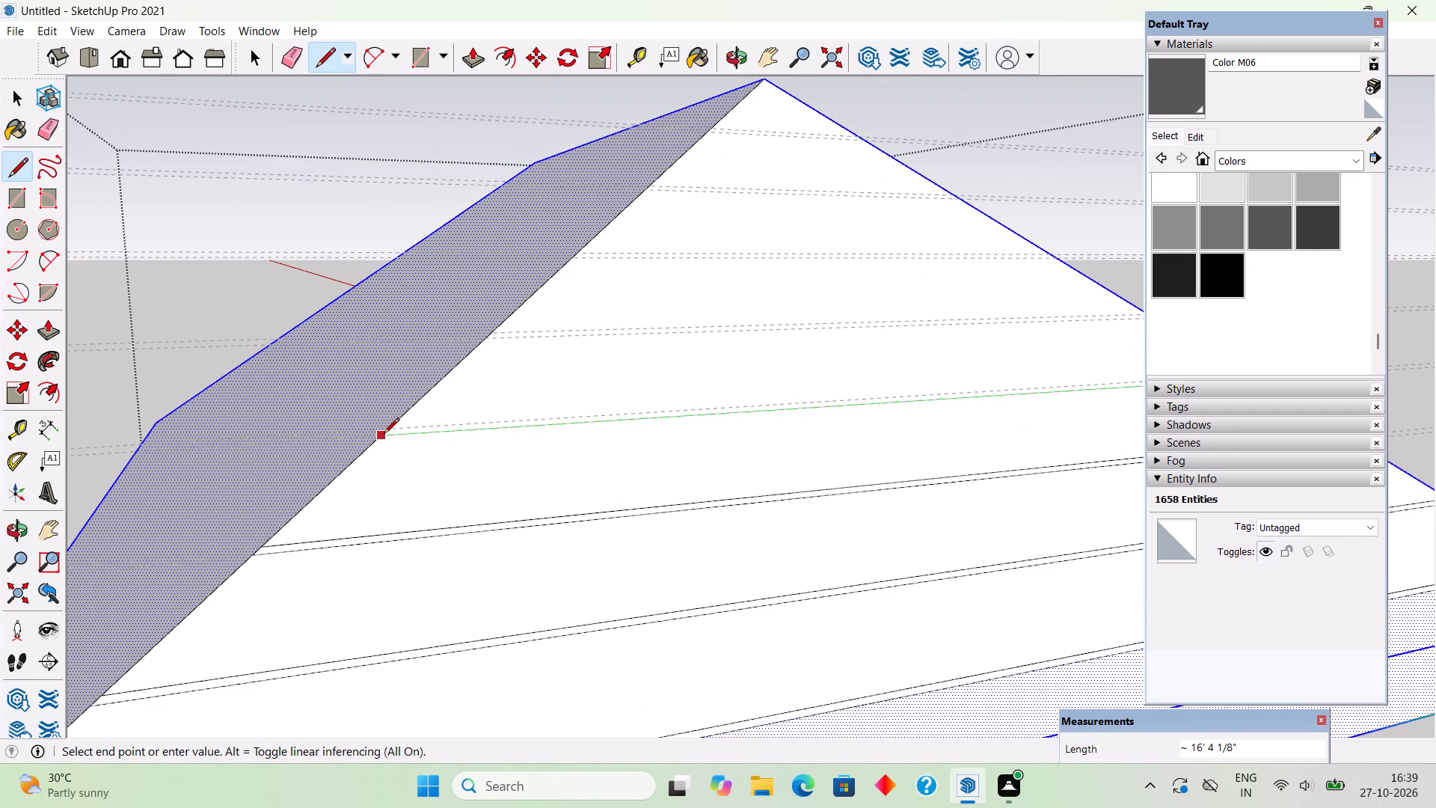
{"action": "scroll", "coordinate": [384, 435], "scroll_direction": "up", "scroll_amount": 19}
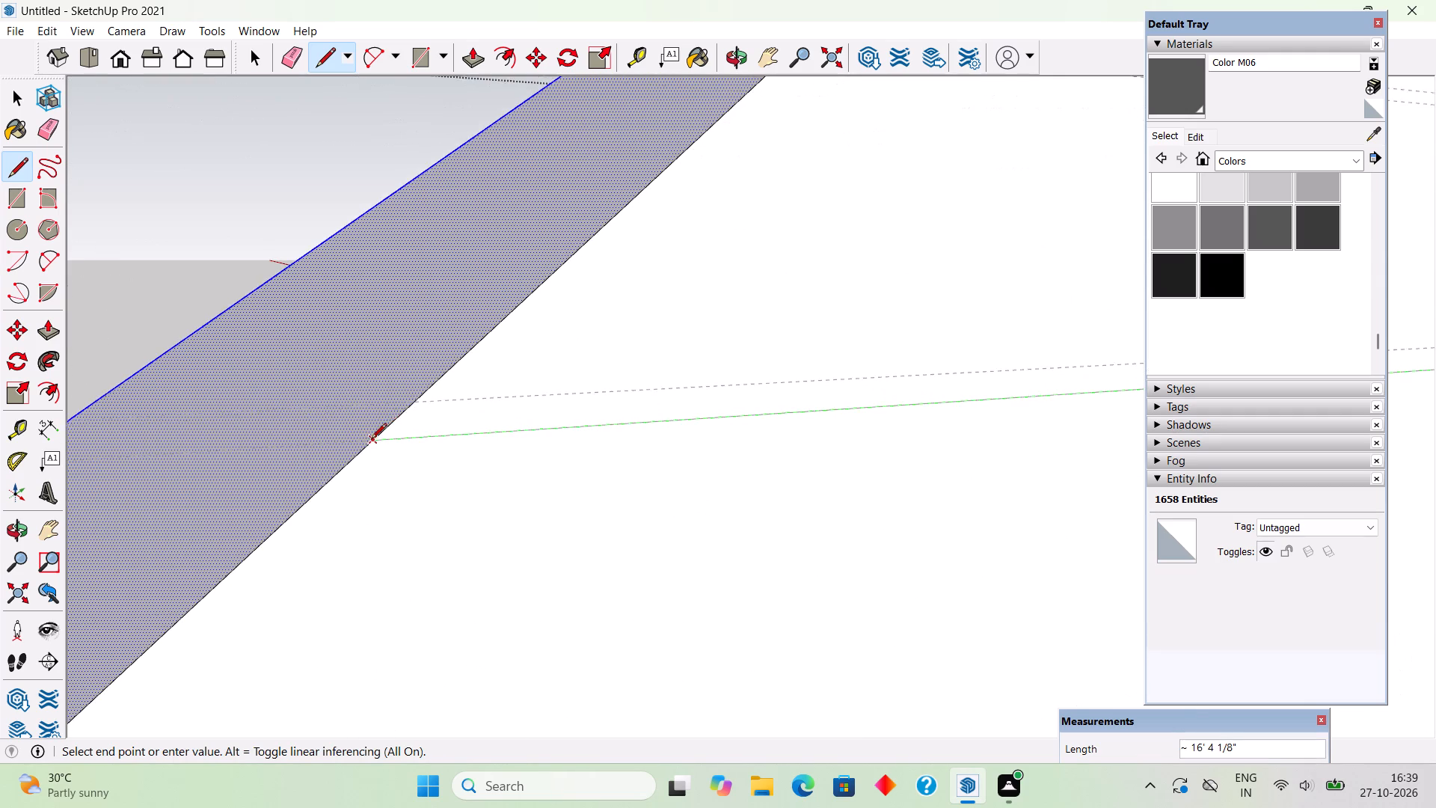
{"action": "scroll", "coordinate": [371, 440], "scroll_direction": "up", "scroll_amount": 8}
{"action": "left_click", "coordinate": [371, 440]}
Draw a line about 16 ft 2 in long across the triangular face along the upper guide of the fourth pair.
{"action": "left_click", "coordinate": [474, 351]}
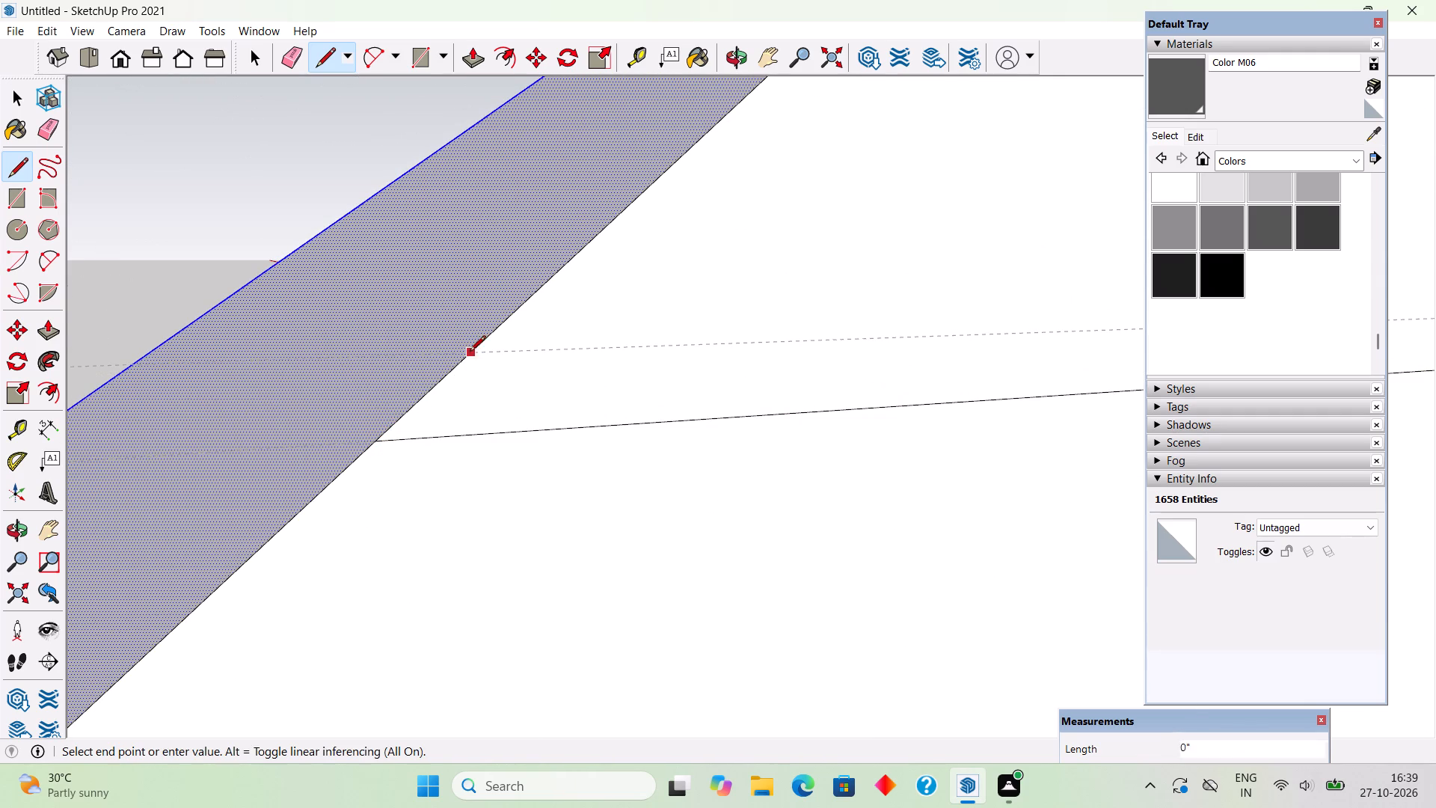
{"action": "scroll", "coordinate": [458, 366], "scroll_direction": "down", "scroll_amount": 4}
{"action": "scroll", "coordinate": [370, 461], "scroll_direction": "down", "scroll_amount": 20}
{"action": "scroll", "coordinate": [370, 461], "scroll_direction": "down", "scroll_amount": 11}
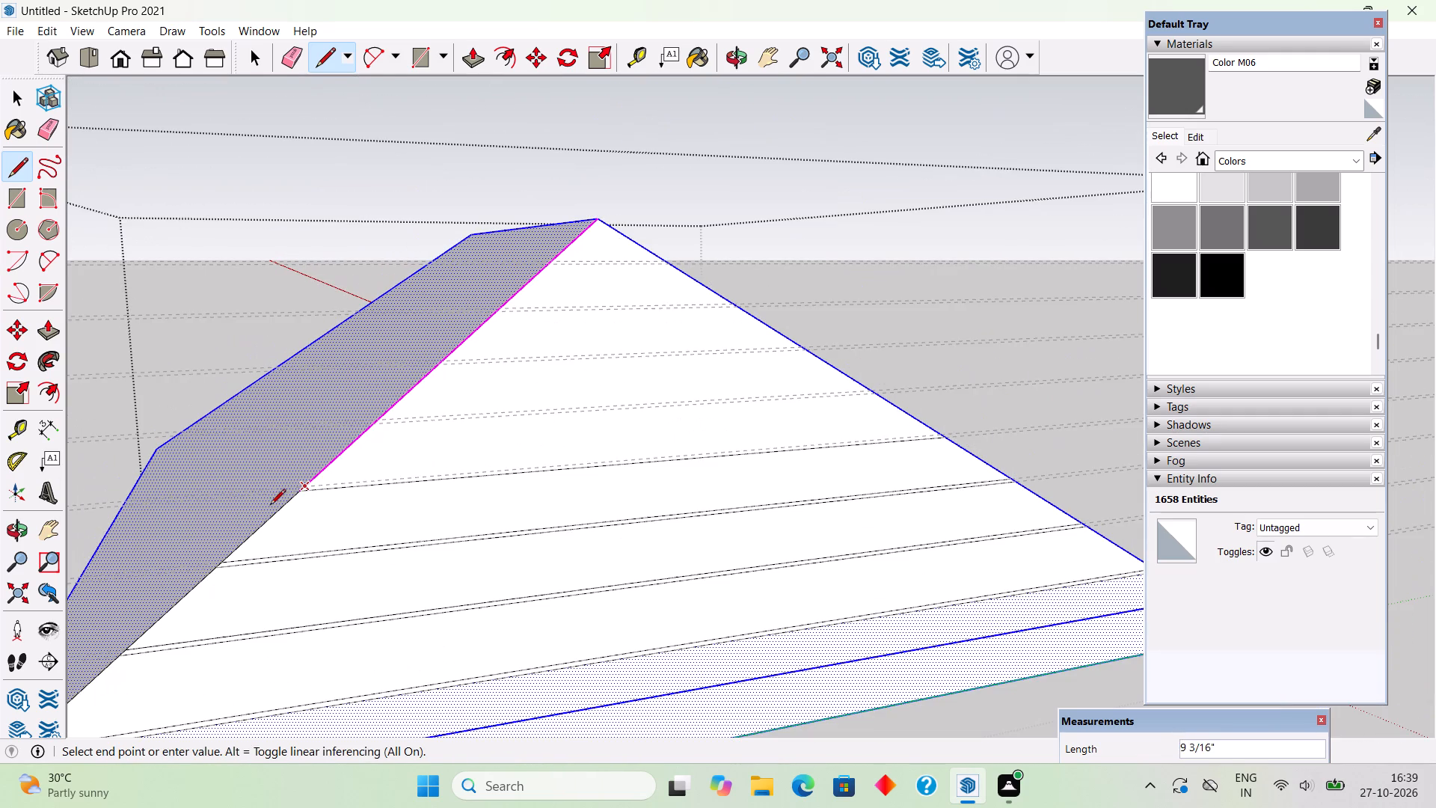
{"action": "scroll", "coordinate": [894, 424], "scroll_direction": "up", "scroll_amount": 5}
{"action": "scroll", "coordinate": [956, 432], "scroll_direction": "up", "scroll_amount": 7}
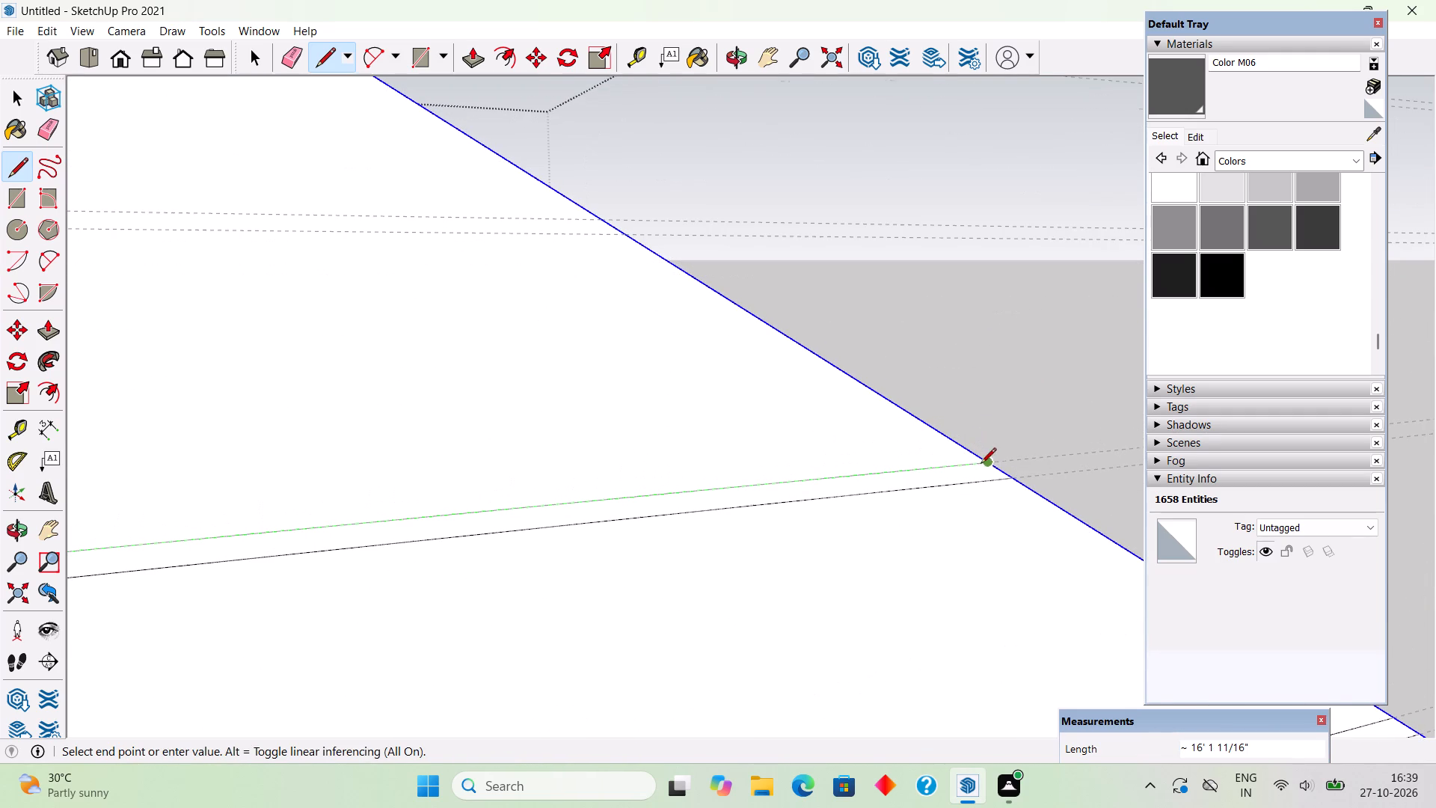
{"action": "left_click", "coordinate": [998, 462]}
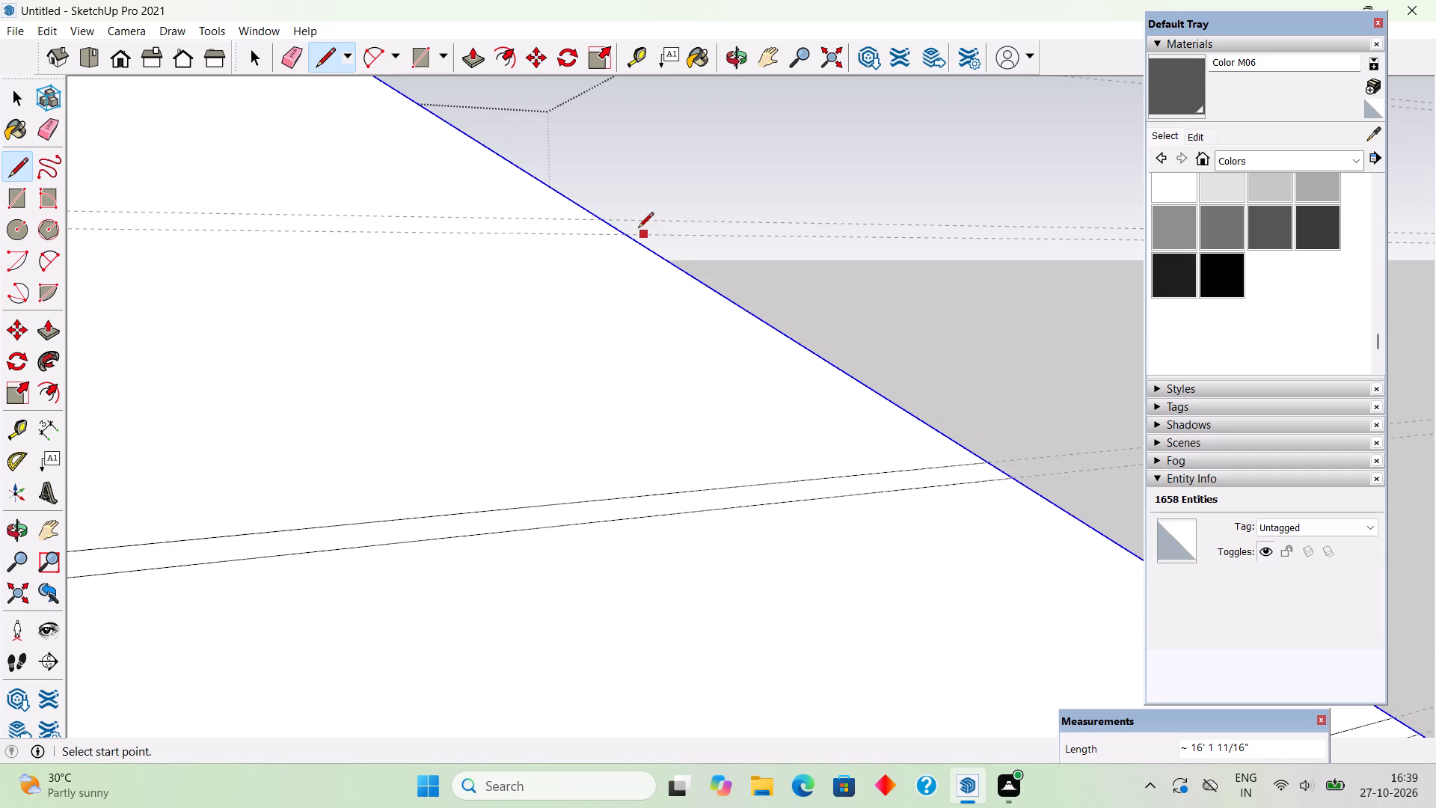
Draw two lines across the triangular face along the fifth guide pair from the base, about 13 ft 1 in and 13 ft long.
{"action": "left_click", "coordinate": [625, 235]}
{"action": "scroll", "coordinate": [607, 245], "scroll_direction": "down", "scroll_amount": 16}
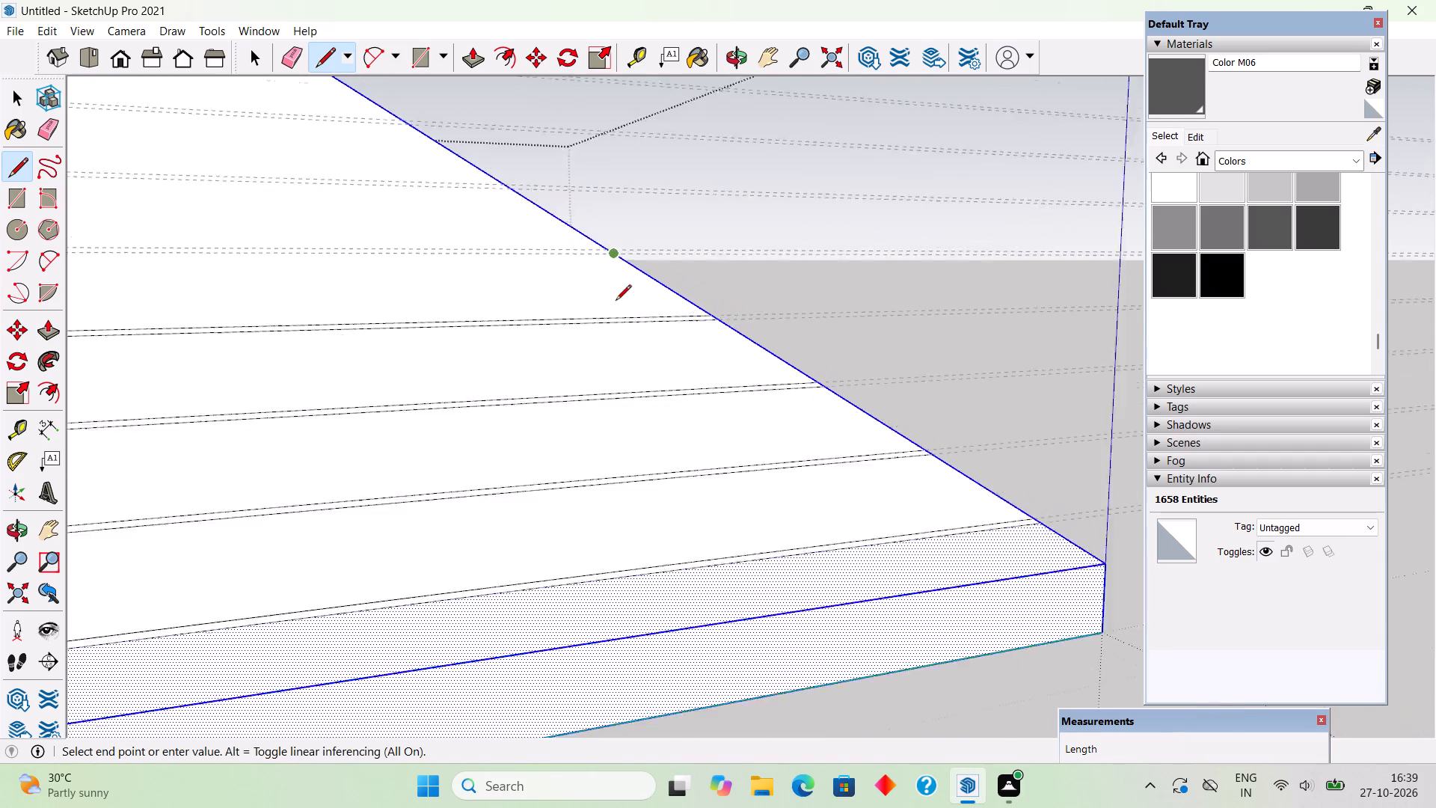
{"action": "scroll", "coordinate": [616, 302], "scroll_direction": "down", "scroll_amount": 13}
{"action": "middle_click_drag", "start_coordinate": [321, 305], "coordinate": [263, 395]}
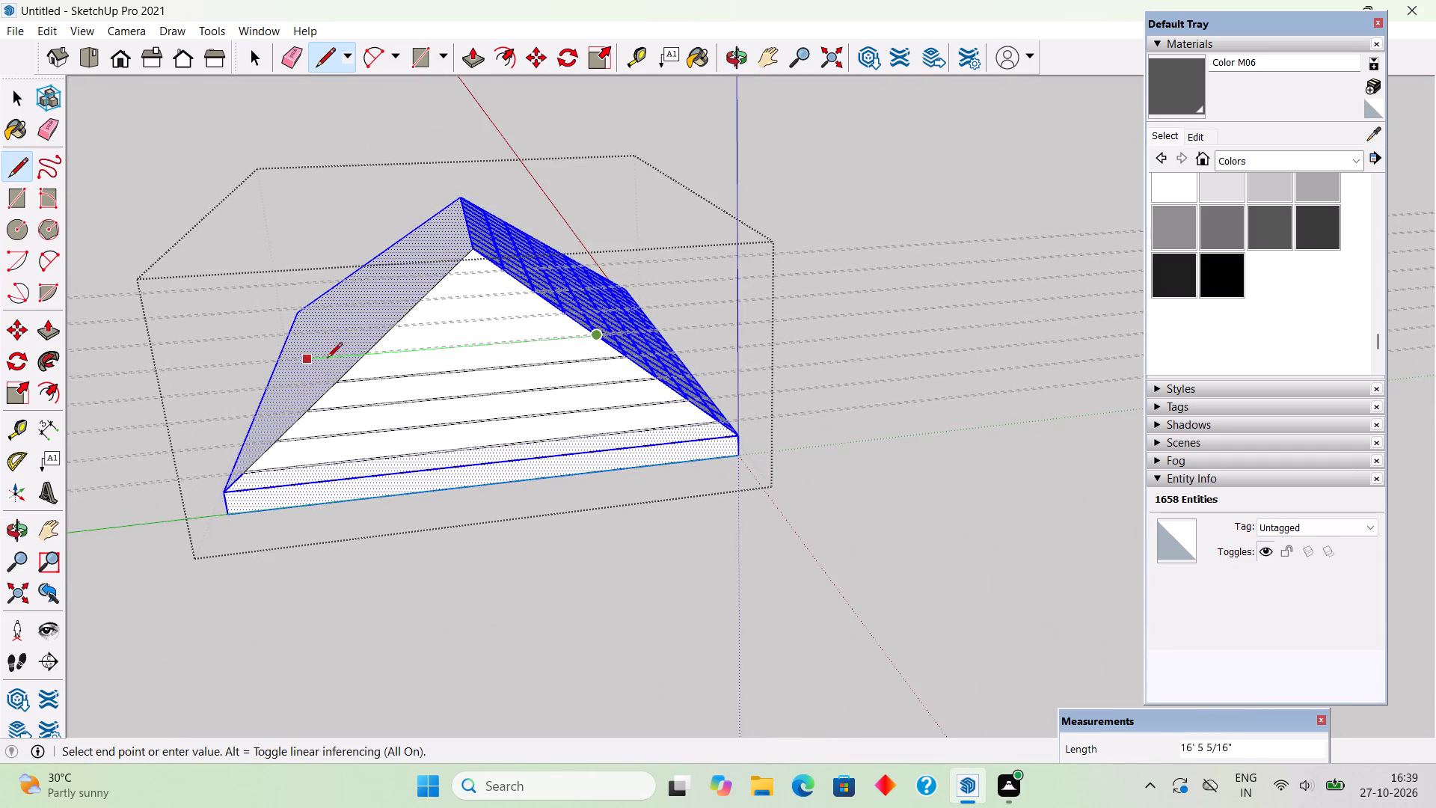
{"action": "scroll", "coordinate": [344, 349], "scroll_direction": "up", "scroll_amount": 17}
{"action": "left_click", "coordinate": [361, 340]}
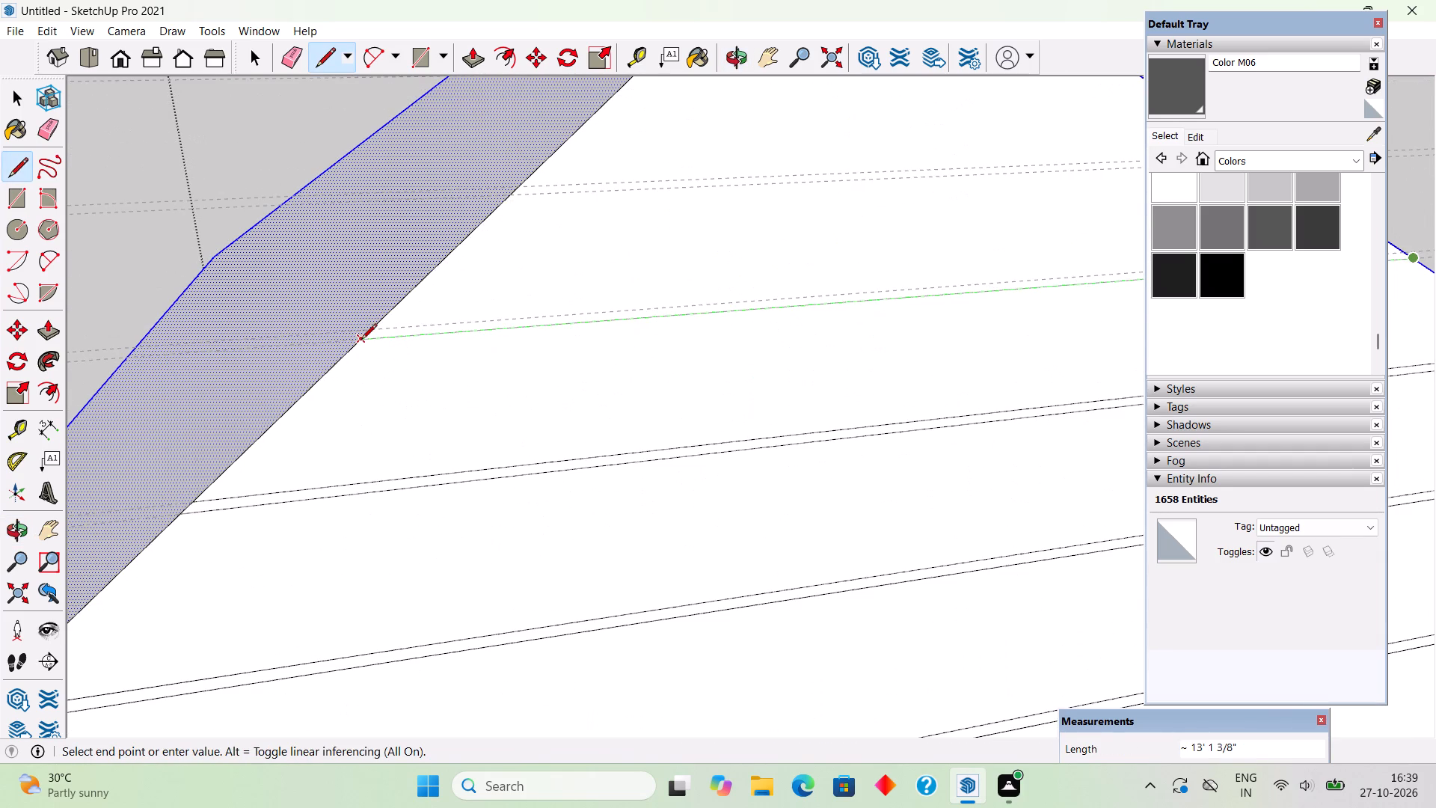
{"action": "left_click", "coordinate": [378, 324]}
{"action": "scroll", "coordinate": [537, 345], "scroll_direction": "down", "scroll_amount": 9}
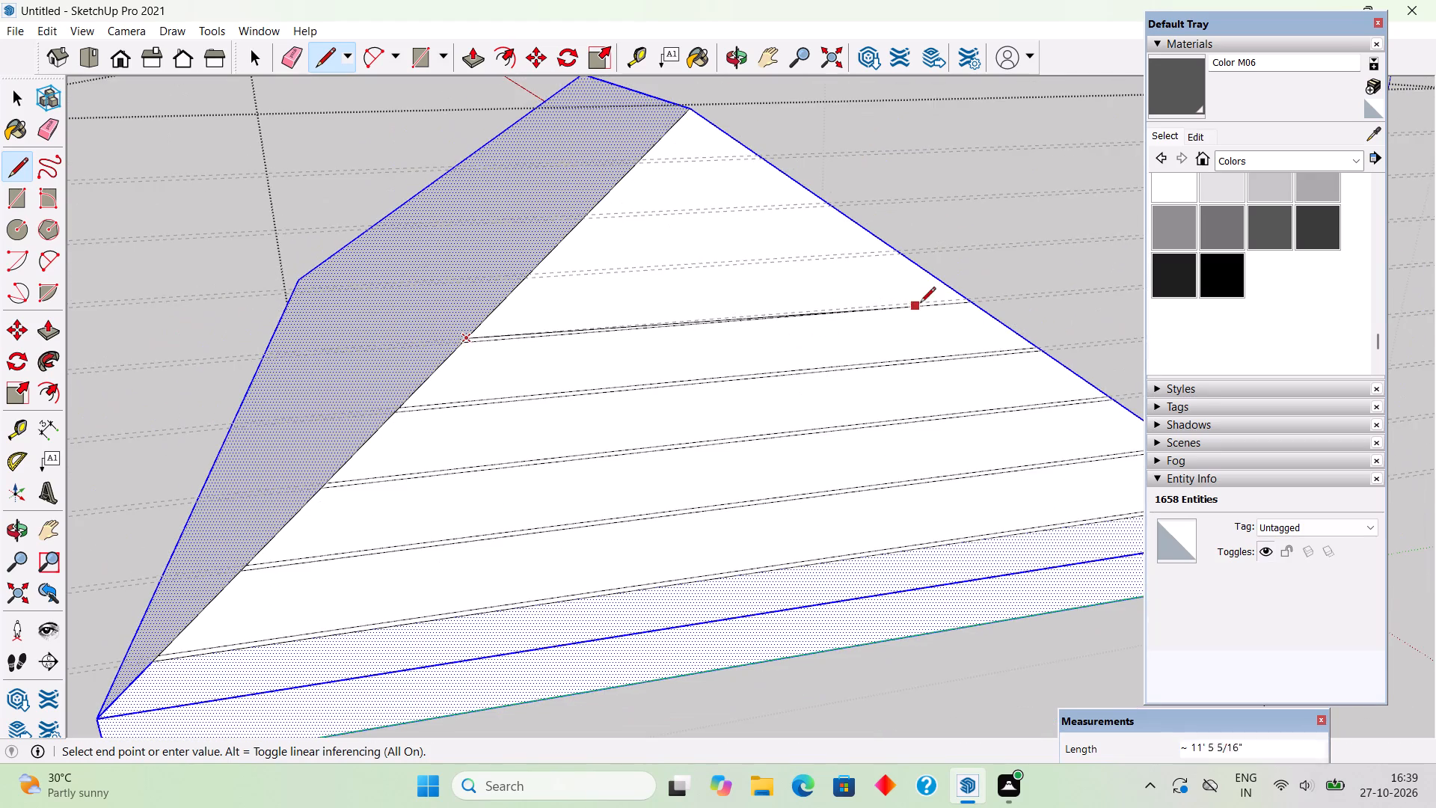
{"action": "scroll", "coordinate": [938, 301], "scroll_direction": "up", "scroll_amount": 4}
{"action": "scroll", "coordinate": [997, 290], "scroll_direction": "up", "scroll_amount": 8}
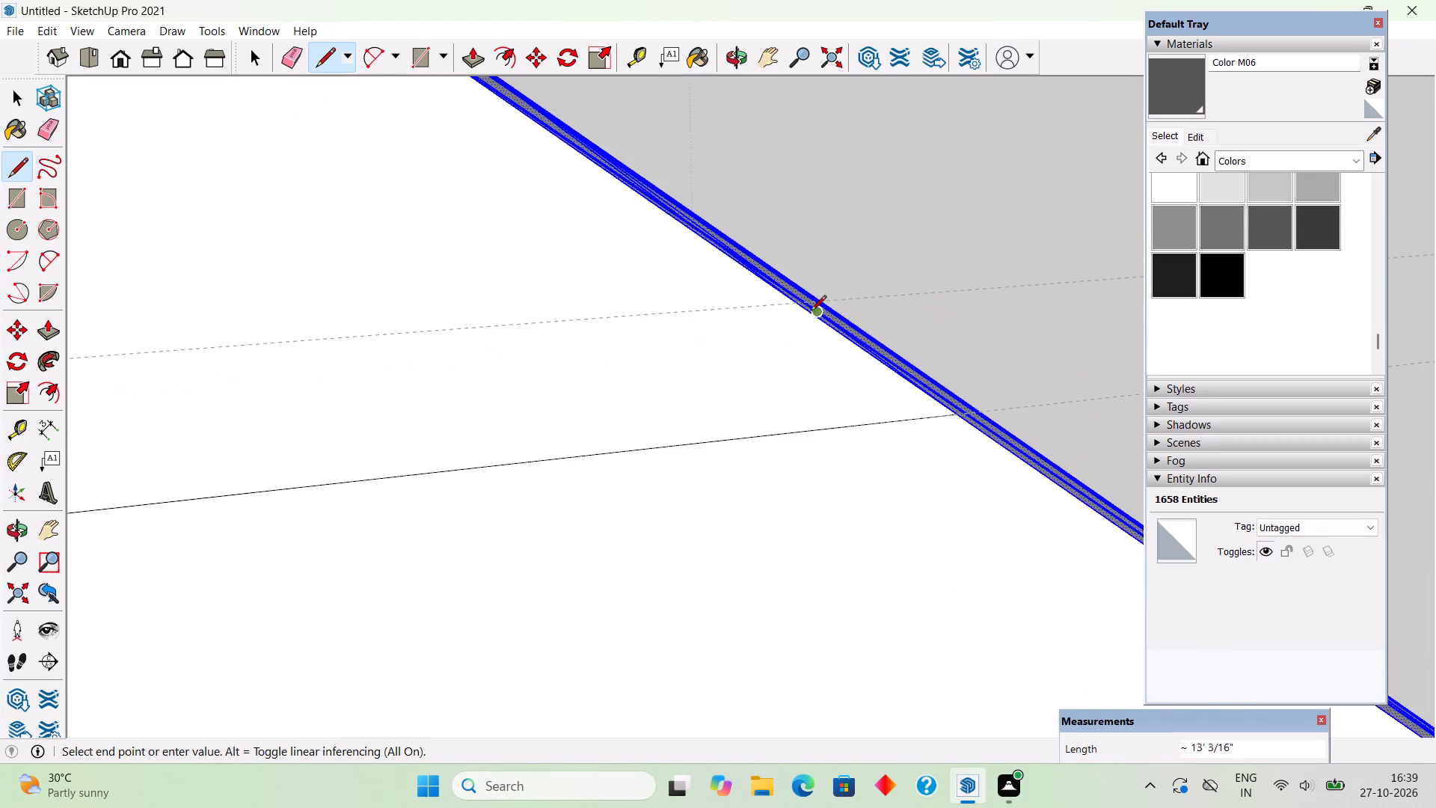
{"action": "left_click", "coordinate": [796, 305]}
Draw two lines across the triangular face along the sixth guide pair from the base, about 9 ft 11 in and 9 ft 8 in long.
{"action": "scroll", "coordinate": [873, 543], "scroll_direction": "down", "scroll_amount": 12}
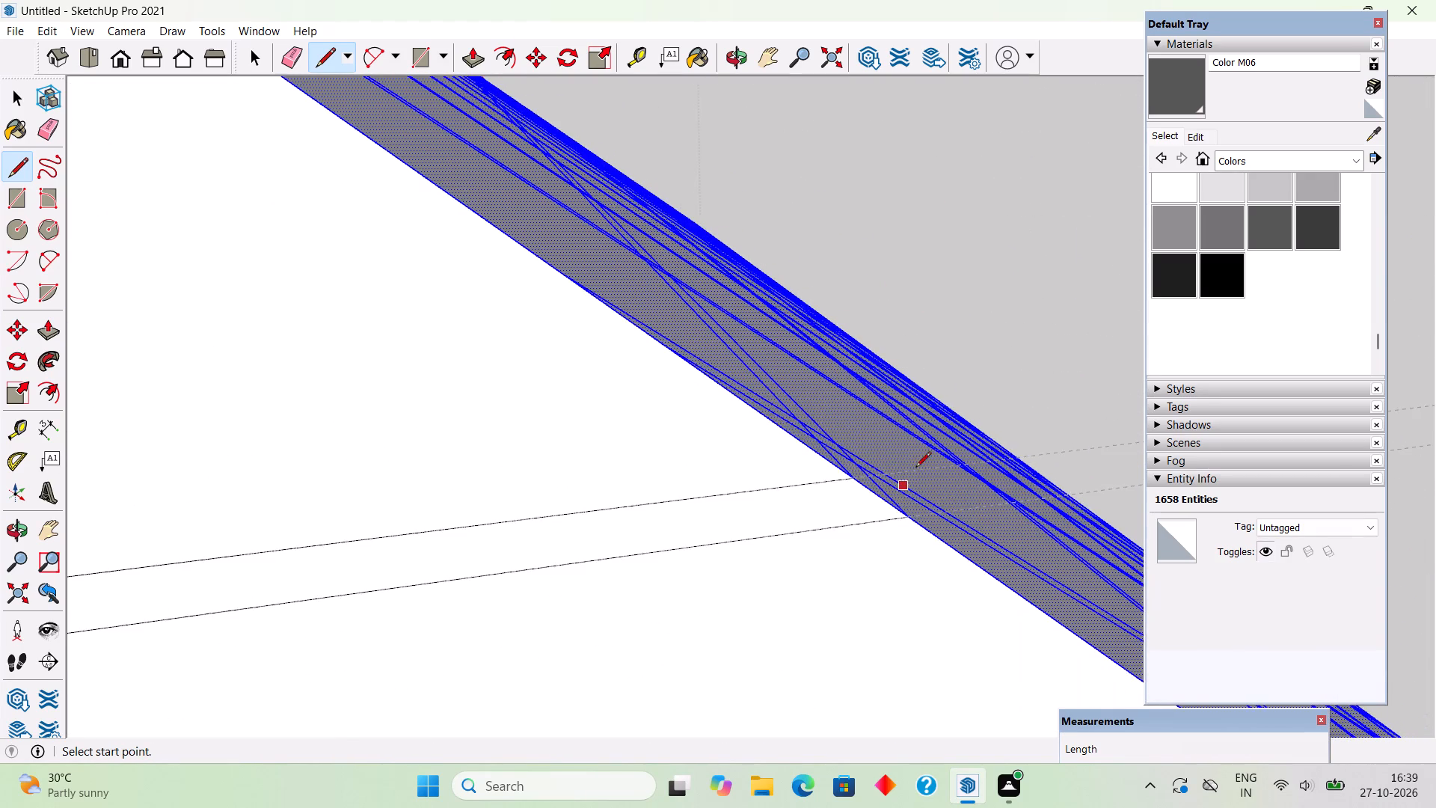
{"action": "scroll", "coordinate": [918, 465], "scroll_direction": "down", "scroll_amount": 18}
{"action": "scroll", "coordinate": [809, 402], "scroll_direction": "up", "scroll_amount": 14}
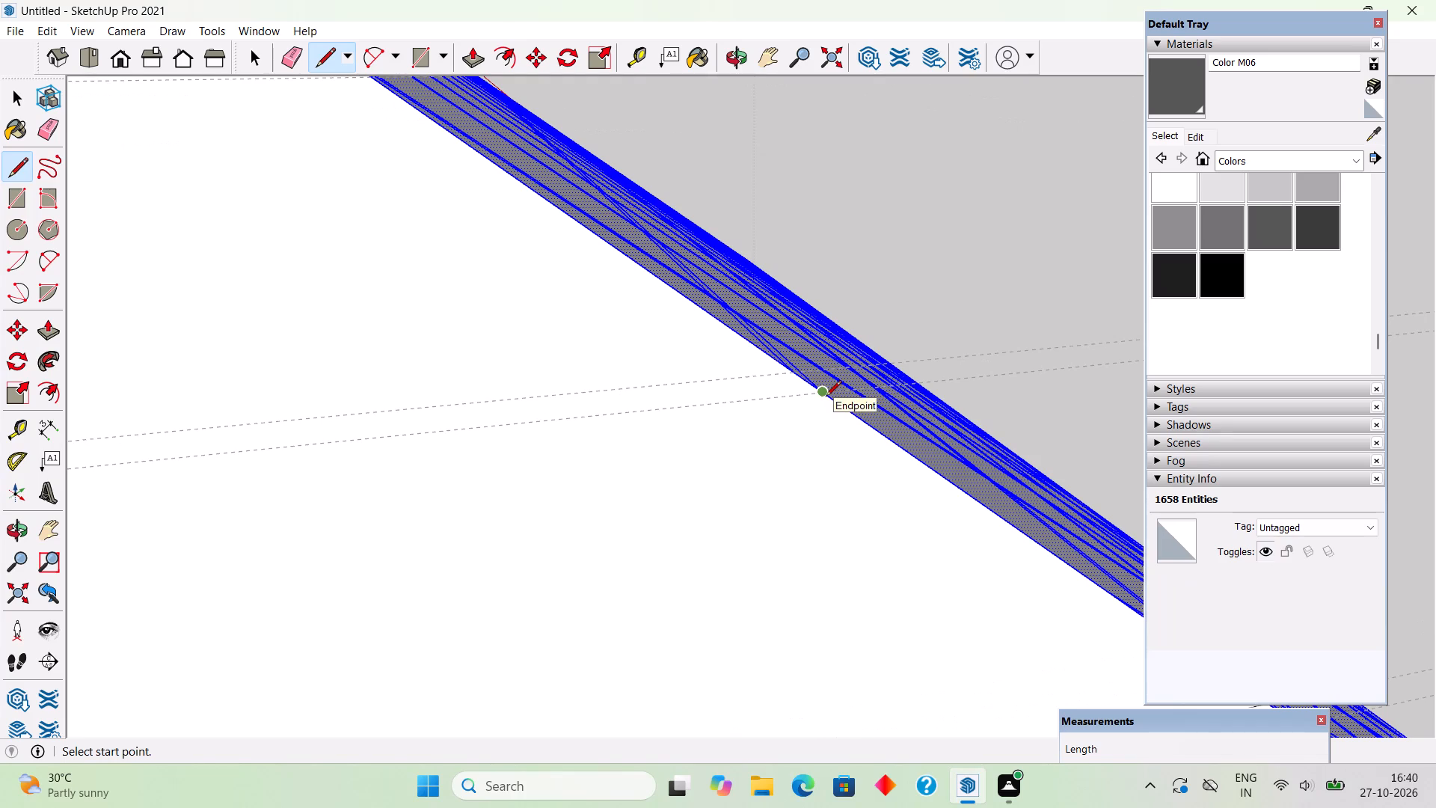
{"action": "left_click", "coordinate": [826, 397]}
{"action": "scroll", "coordinate": [708, 405], "scroll_direction": "down", "scroll_amount": 16}
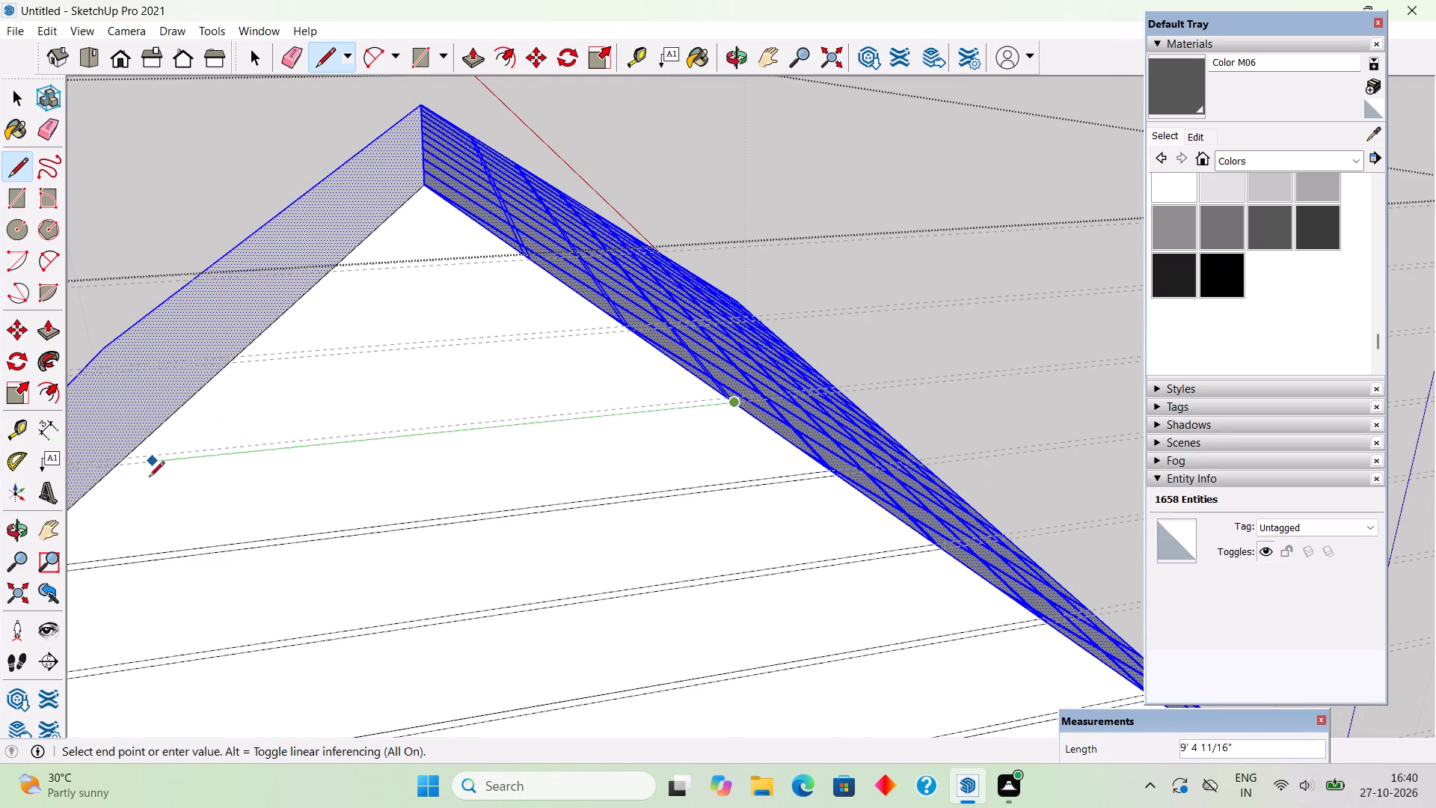
{"action": "scroll", "coordinate": [115, 479], "scroll_direction": "up", "scroll_amount": 5}
{"action": "left_click", "coordinate": [113, 459]}
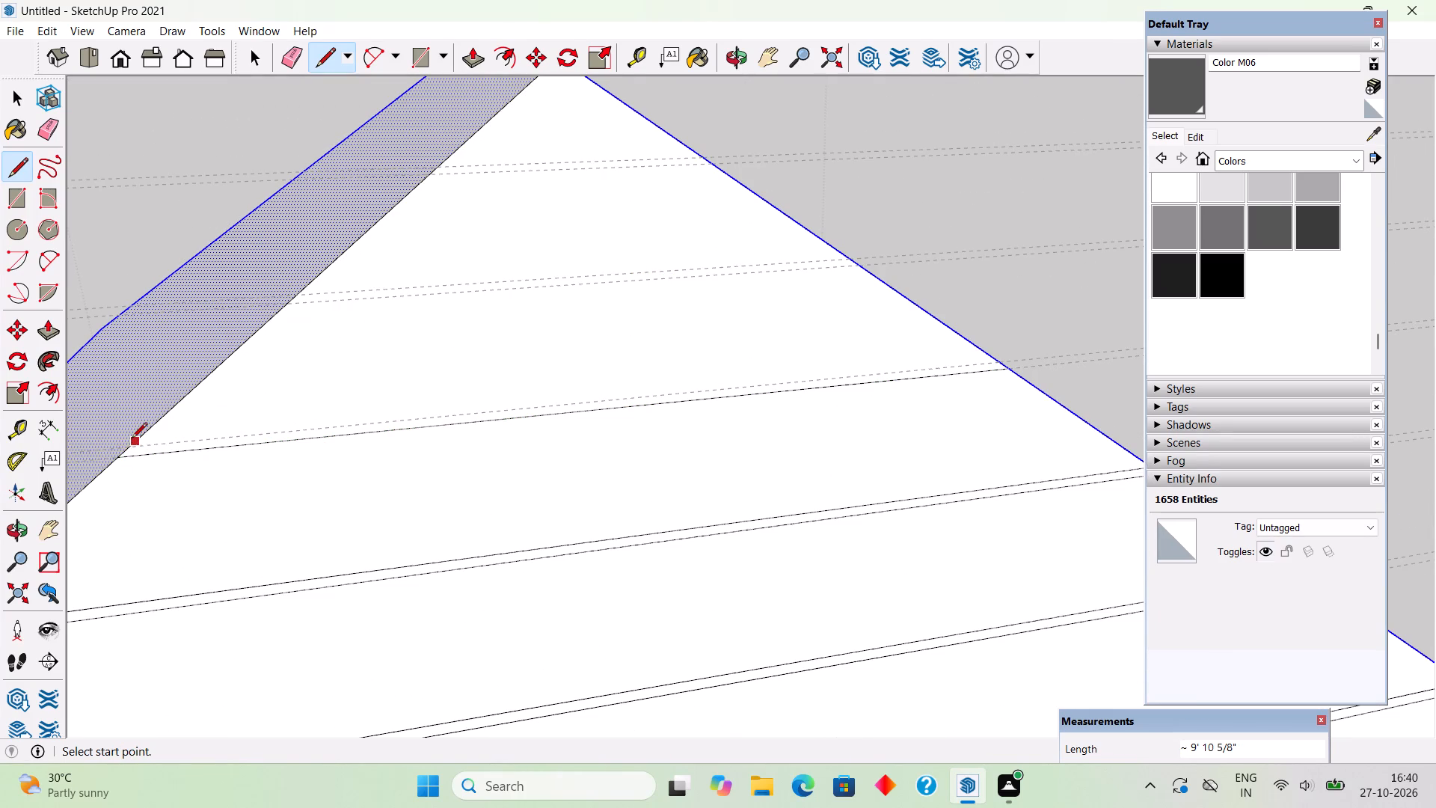
{"action": "left_click", "coordinate": [129, 445]}
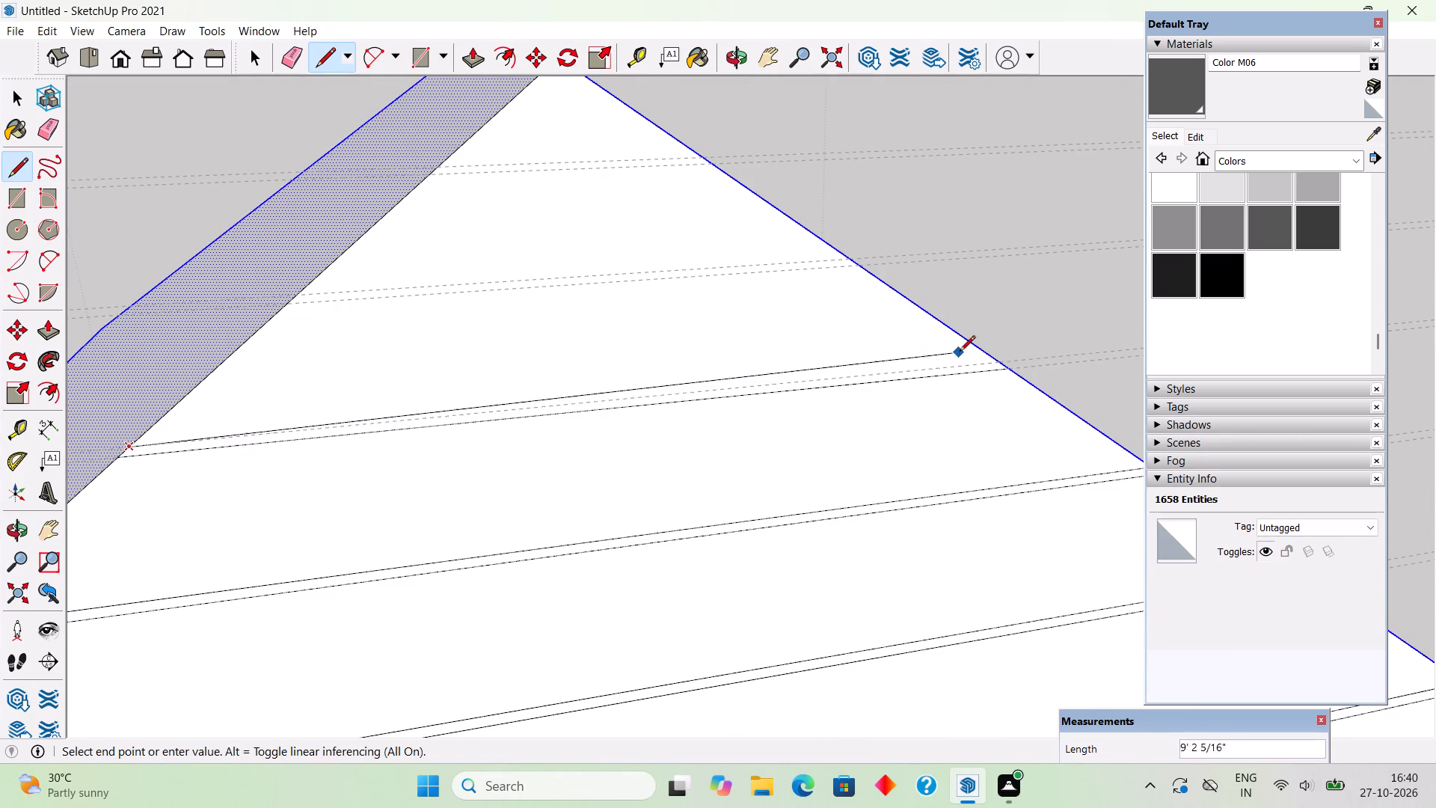
{"action": "scroll", "coordinate": [1004, 361], "scroll_direction": "up", "scroll_amount": 5}
{"action": "left_click", "coordinate": [1004, 361]}
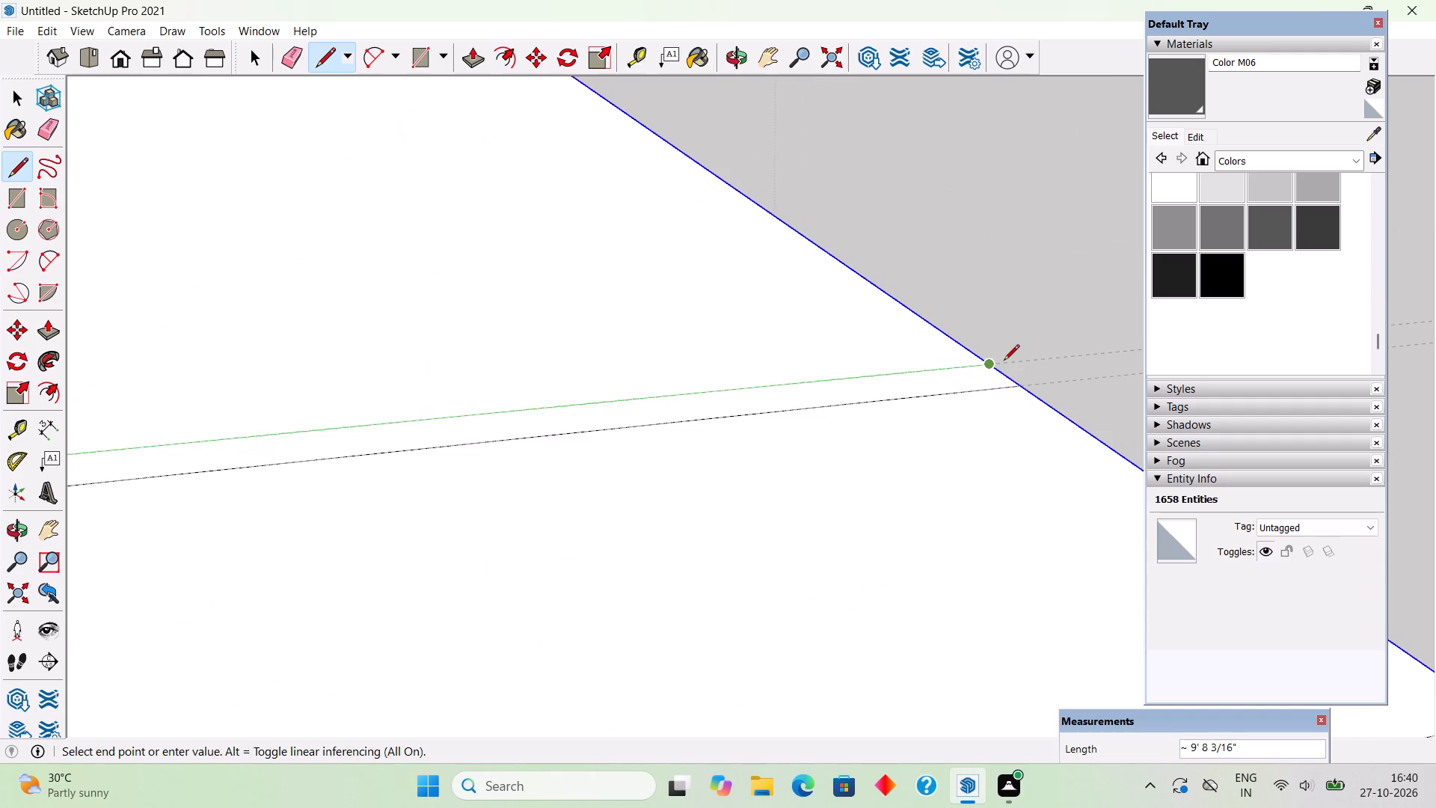
Draw two lines across the triangular face along the seventh guide pair from the base, about 6 ft 8 in and 6 ft 6 in long.
{"action": "scroll", "coordinate": [1002, 362], "scroll_direction": "down", "scroll_amount": 6}
{"action": "scroll", "coordinate": [1044, 529], "scroll_direction": "down", "scroll_amount": 5}
{"action": "scroll", "coordinate": [874, 332], "scroll_direction": "up", "scroll_amount": 3}
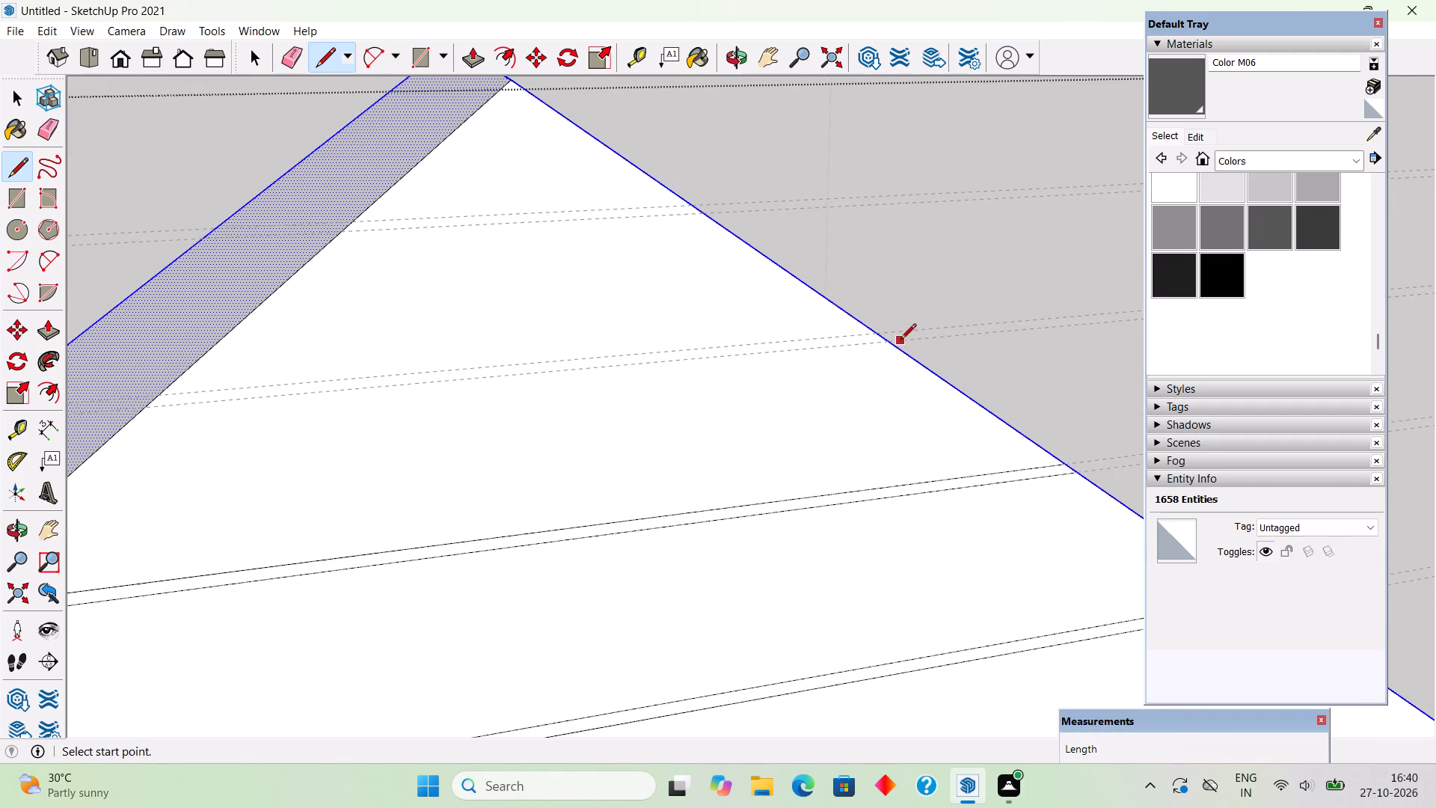
{"action": "left_click", "coordinate": [888, 343]}
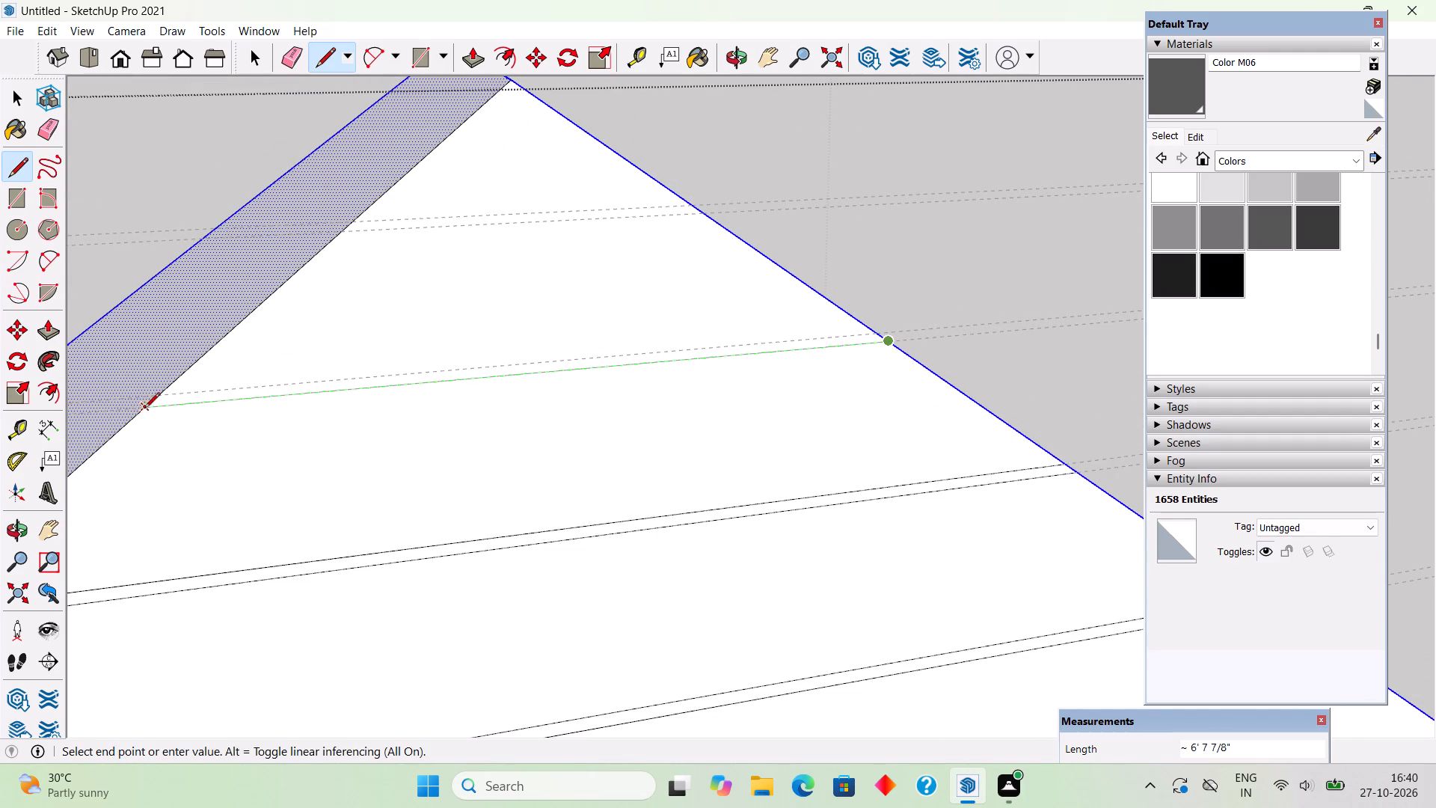
{"action": "left_click", "coordinate": [140, 409]}
{"action": "left_click", "coordinate": [159, 394]}
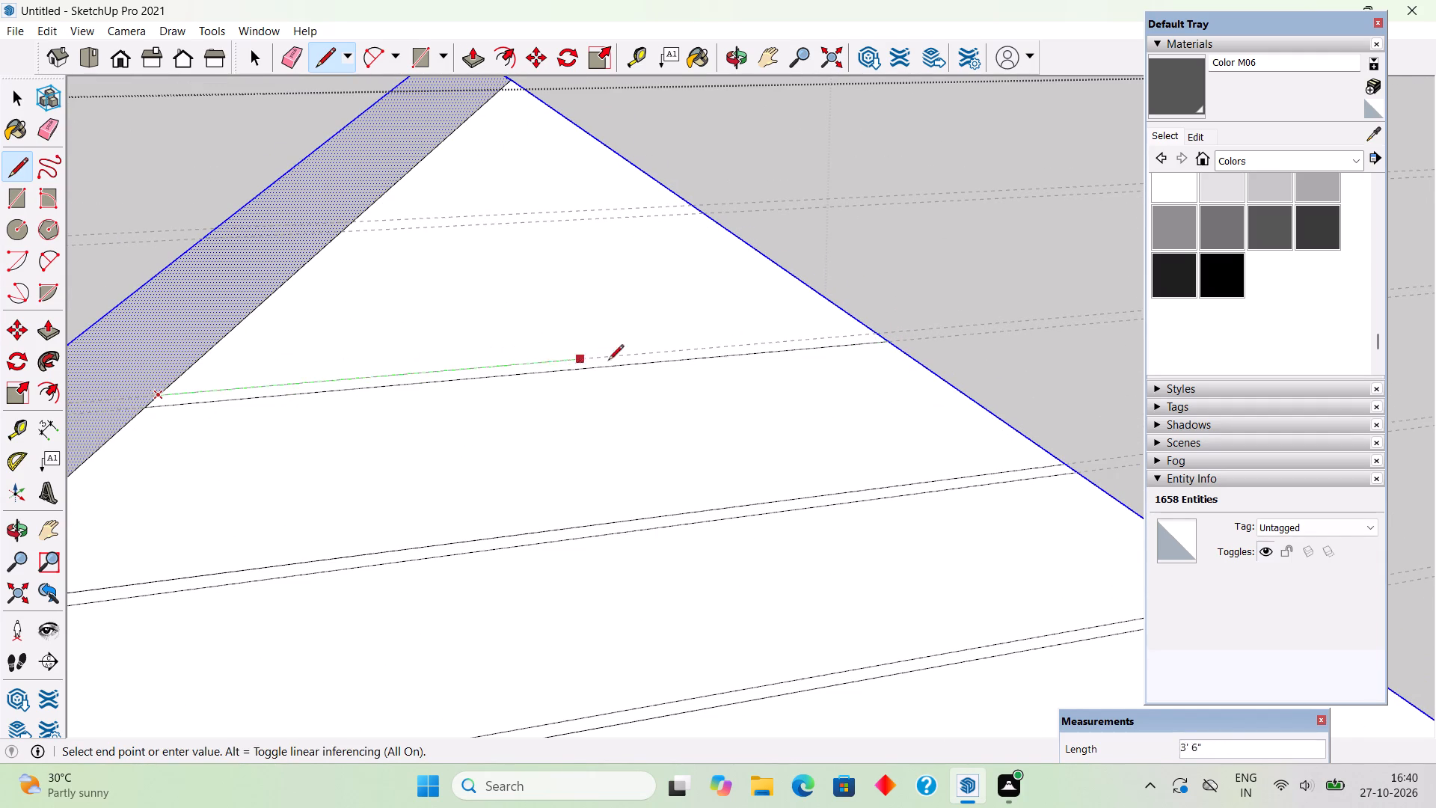
{"action": "left_click", "coordinate": [876, 332]}
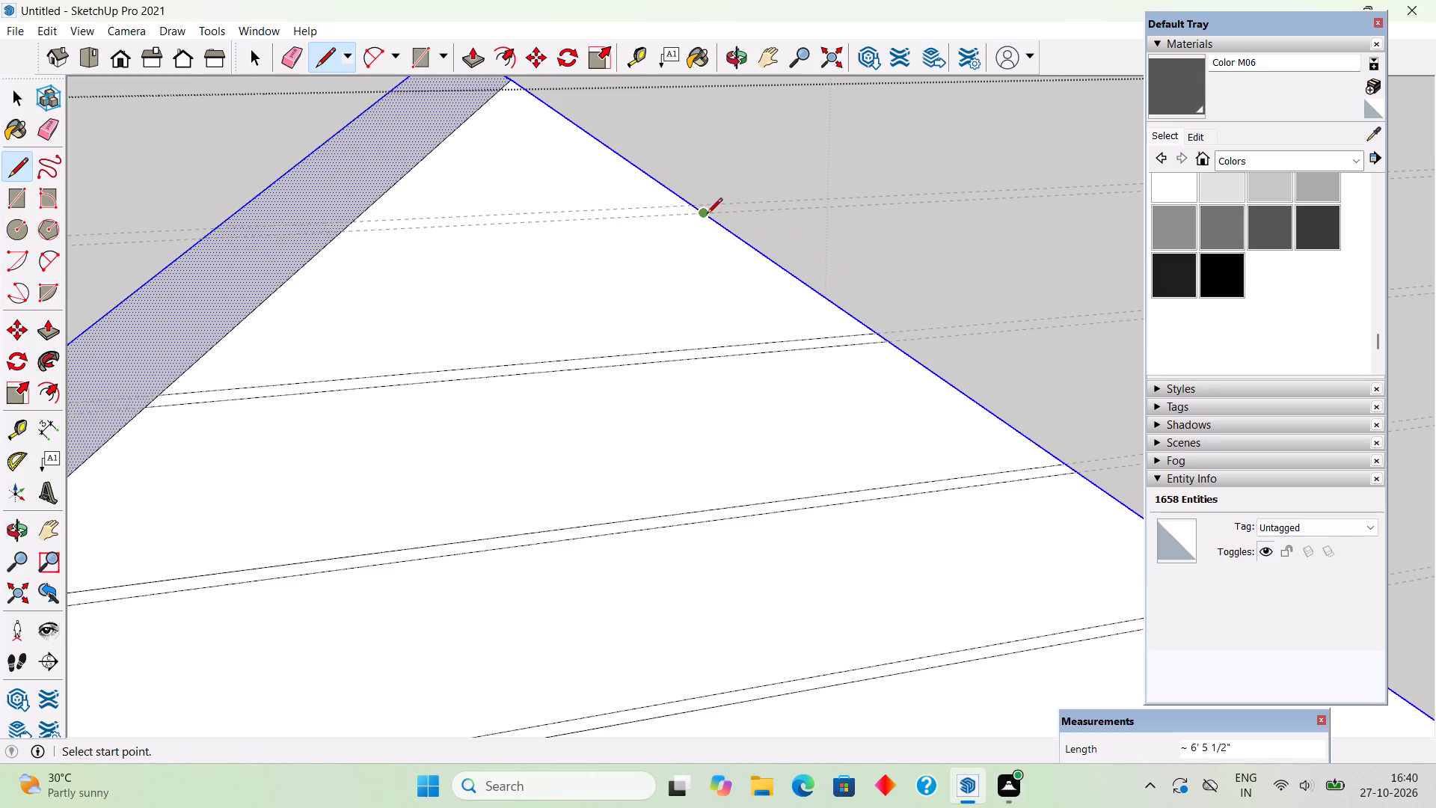
Draw two lines across the triangular face along the topmost guide pair below the apex, about 3 ft 5 in and 3 ft 3 in long.
{"action": "left_click", "coordinate": [707, 215]}
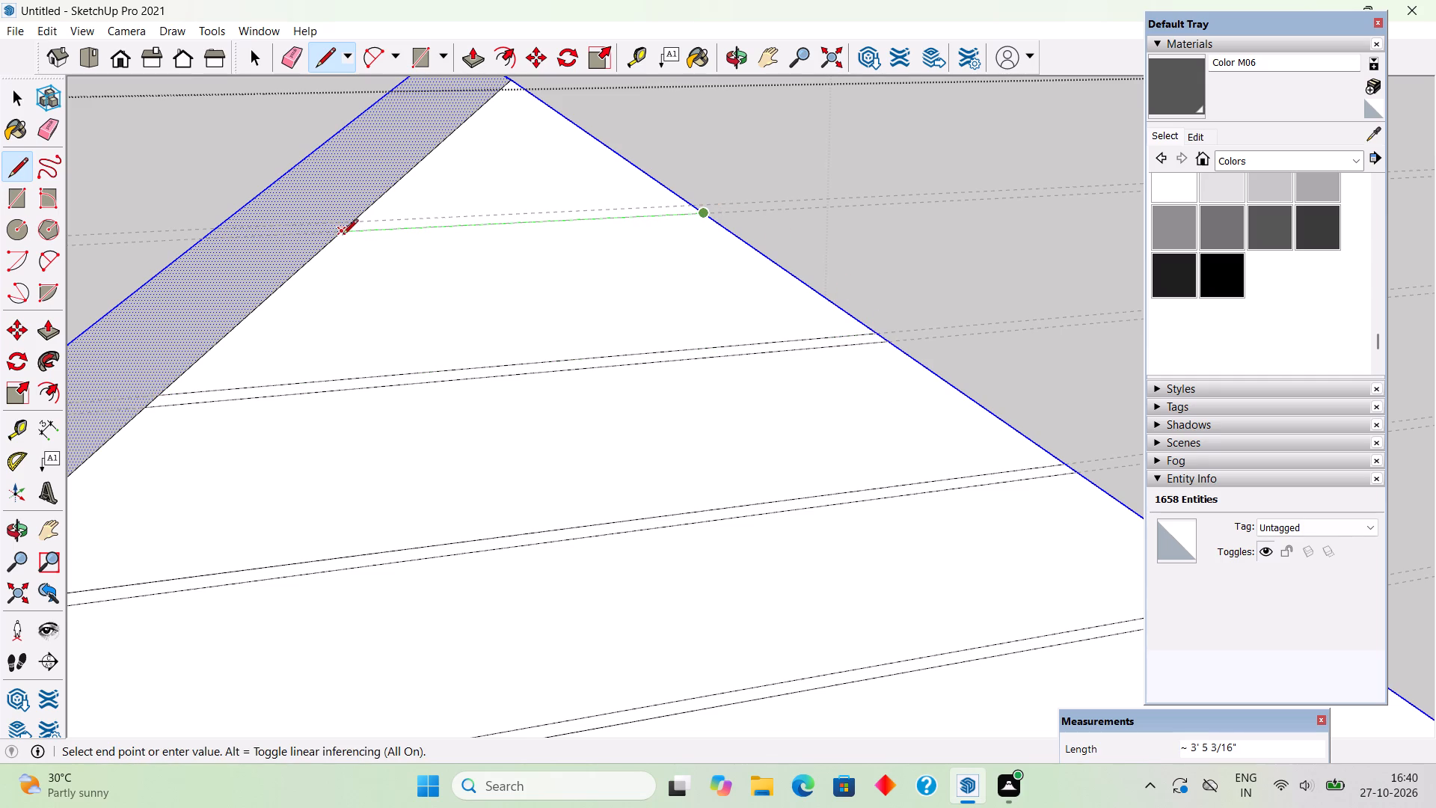
{"action": "left_click", "coordinate": [342, 233]}
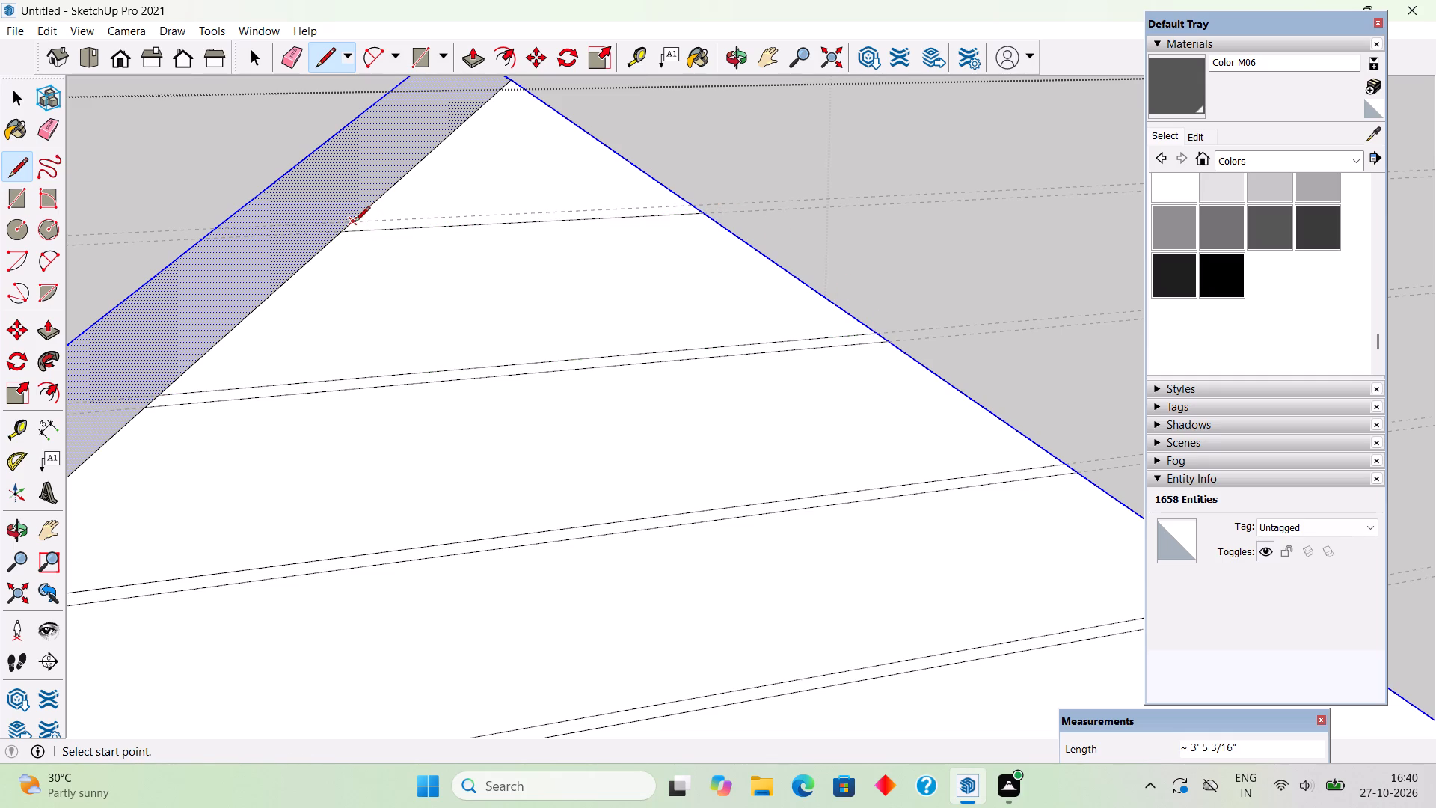
{"action": "left_click", "coordinate": [355, 224]}
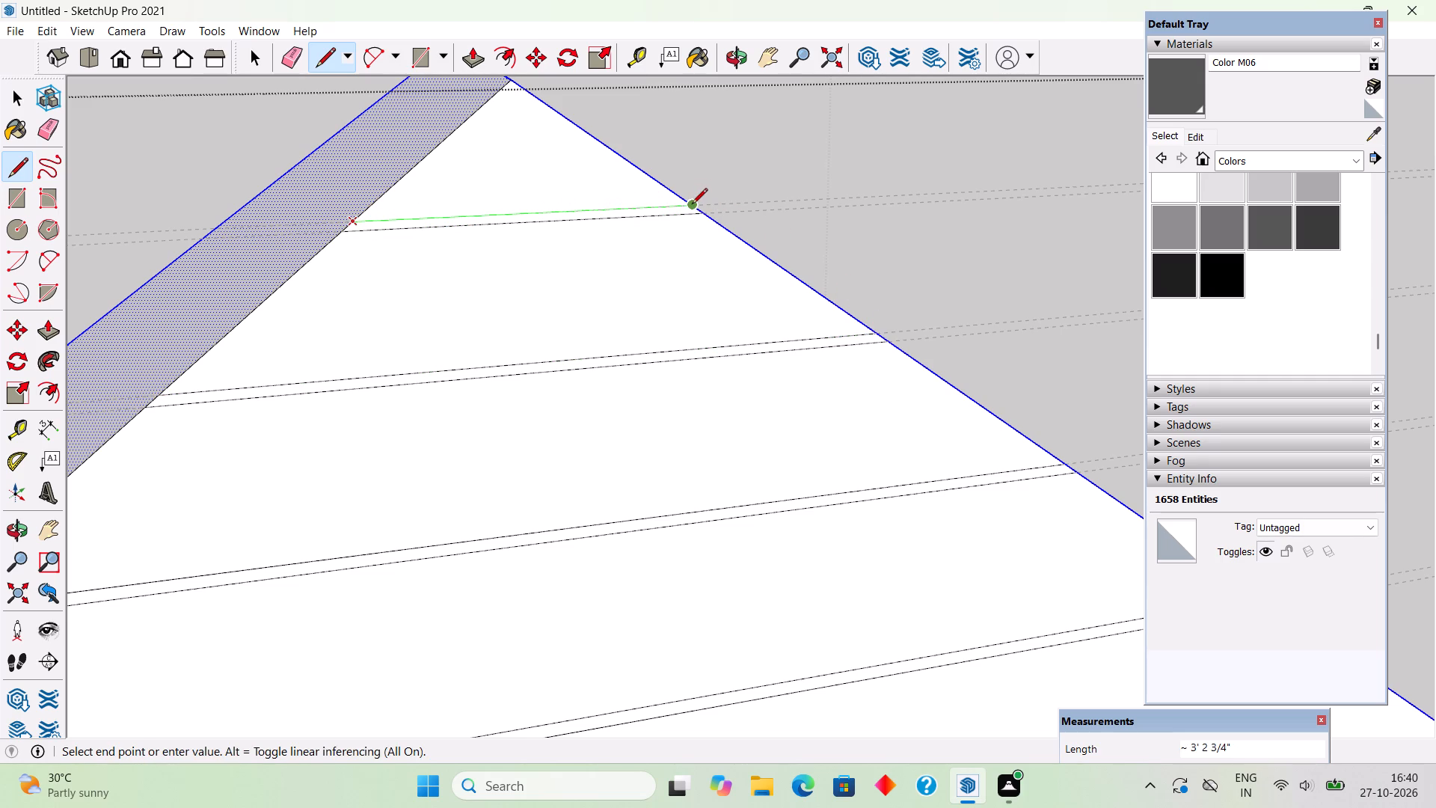
{"action": "left_click", "coordinate": [692, 205]}
{"action": "middle_click_drag", "start_coordinate": [746, 306], "coordinate": [320, 320]}
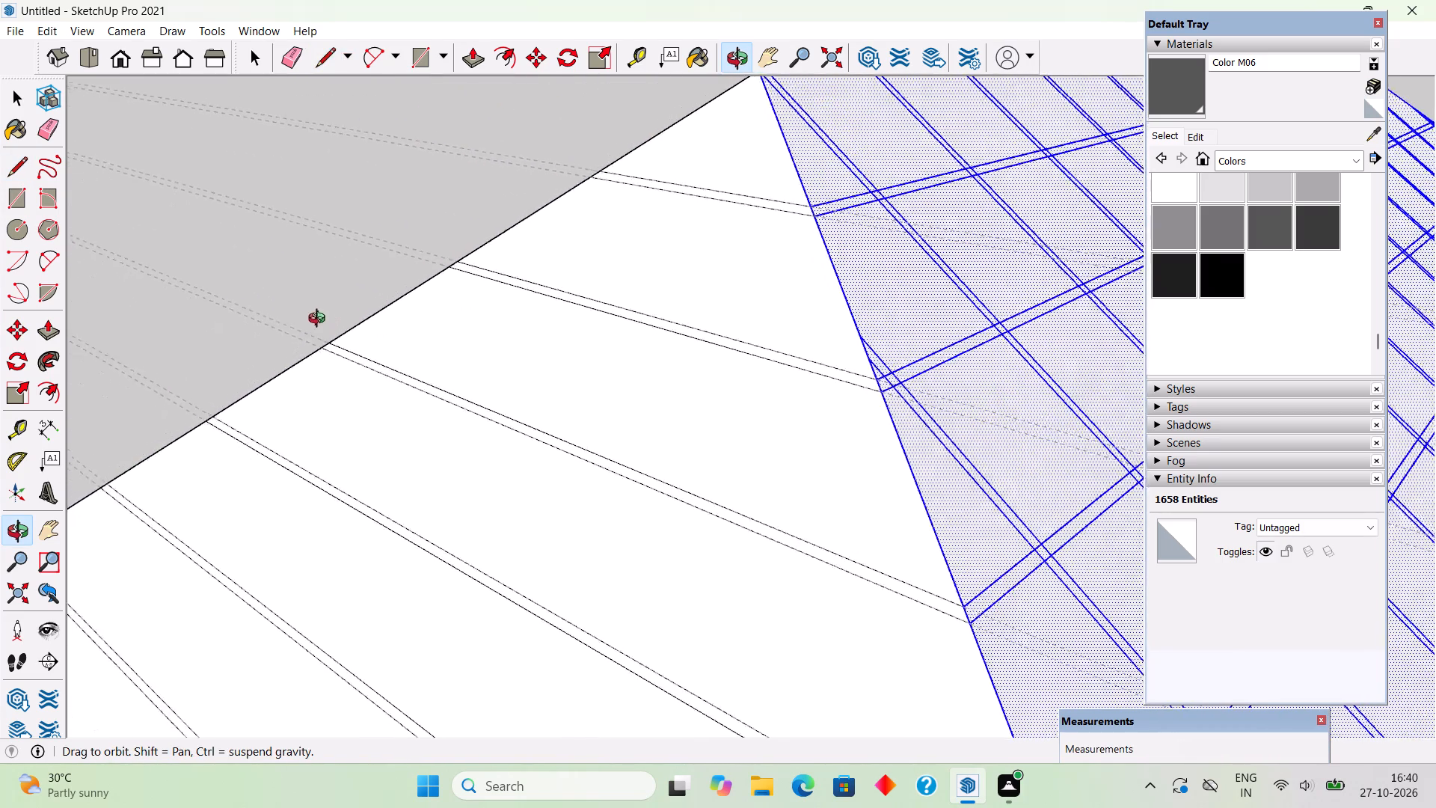
{"action": "middle_click_drag", "start_coordinate": [320, 320], "coordinate": [629, 353]}
{"action": "scroll", "coordinate": [645, 343], "scroll_direction": "down", "scroll_amount": 4}
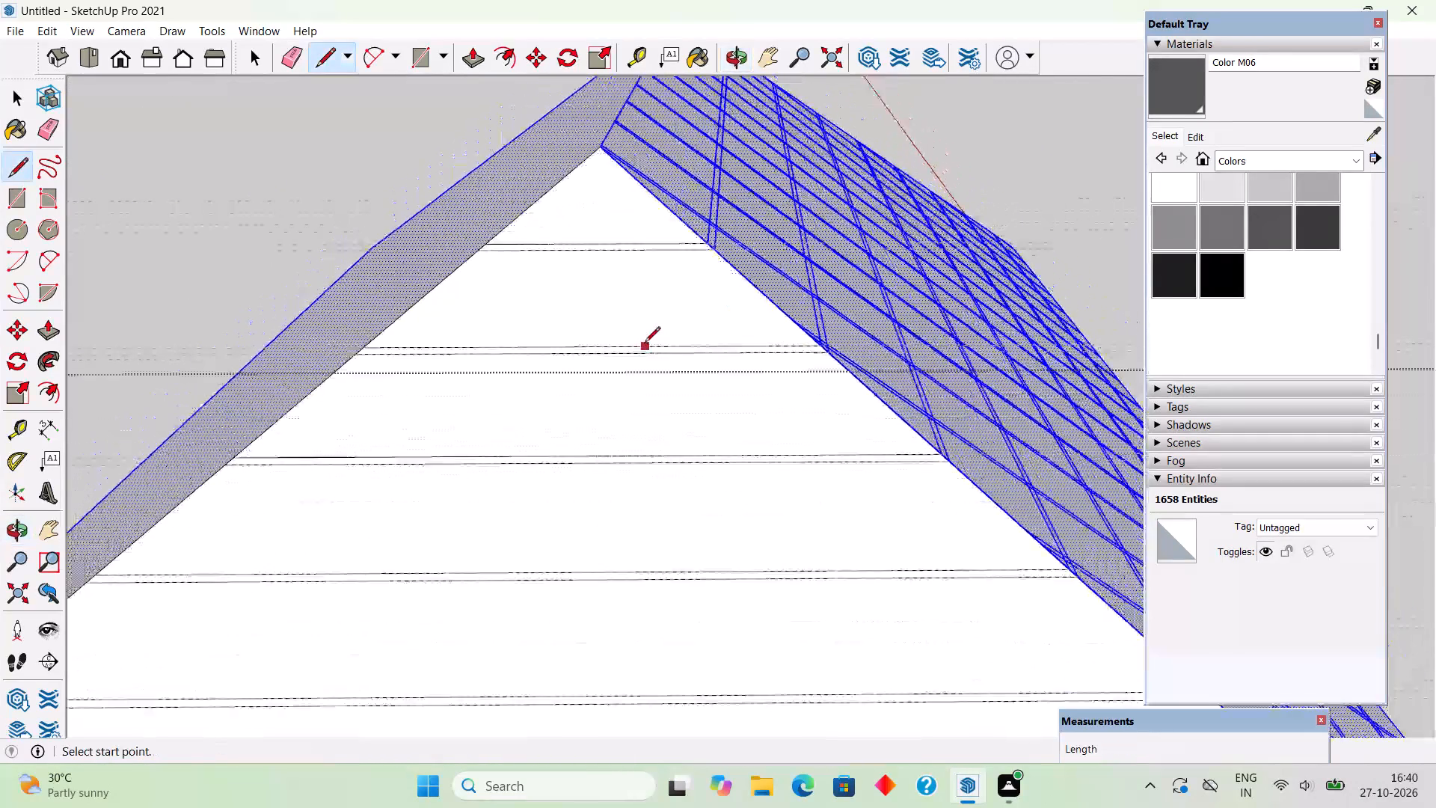
{"action": "key", "text": "space"}
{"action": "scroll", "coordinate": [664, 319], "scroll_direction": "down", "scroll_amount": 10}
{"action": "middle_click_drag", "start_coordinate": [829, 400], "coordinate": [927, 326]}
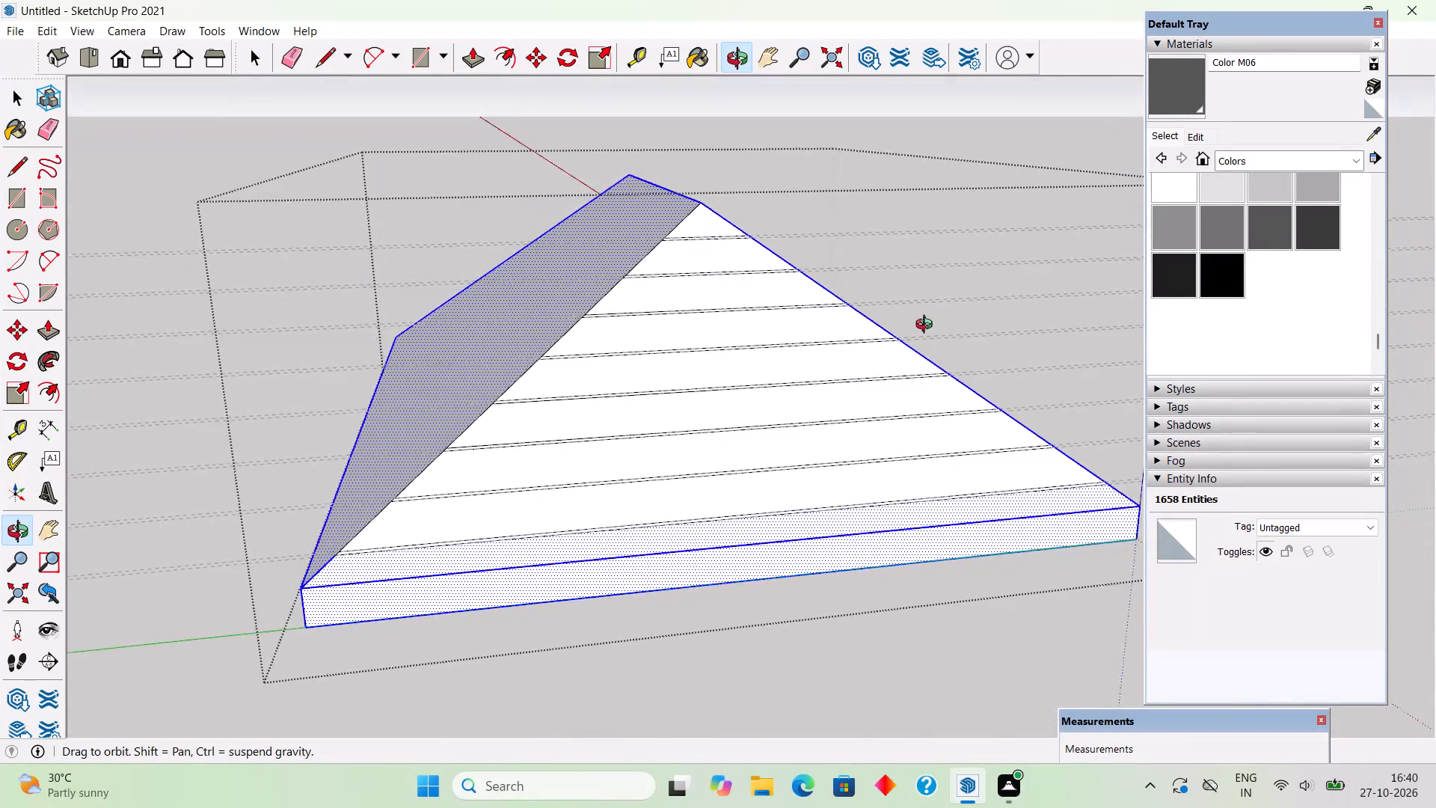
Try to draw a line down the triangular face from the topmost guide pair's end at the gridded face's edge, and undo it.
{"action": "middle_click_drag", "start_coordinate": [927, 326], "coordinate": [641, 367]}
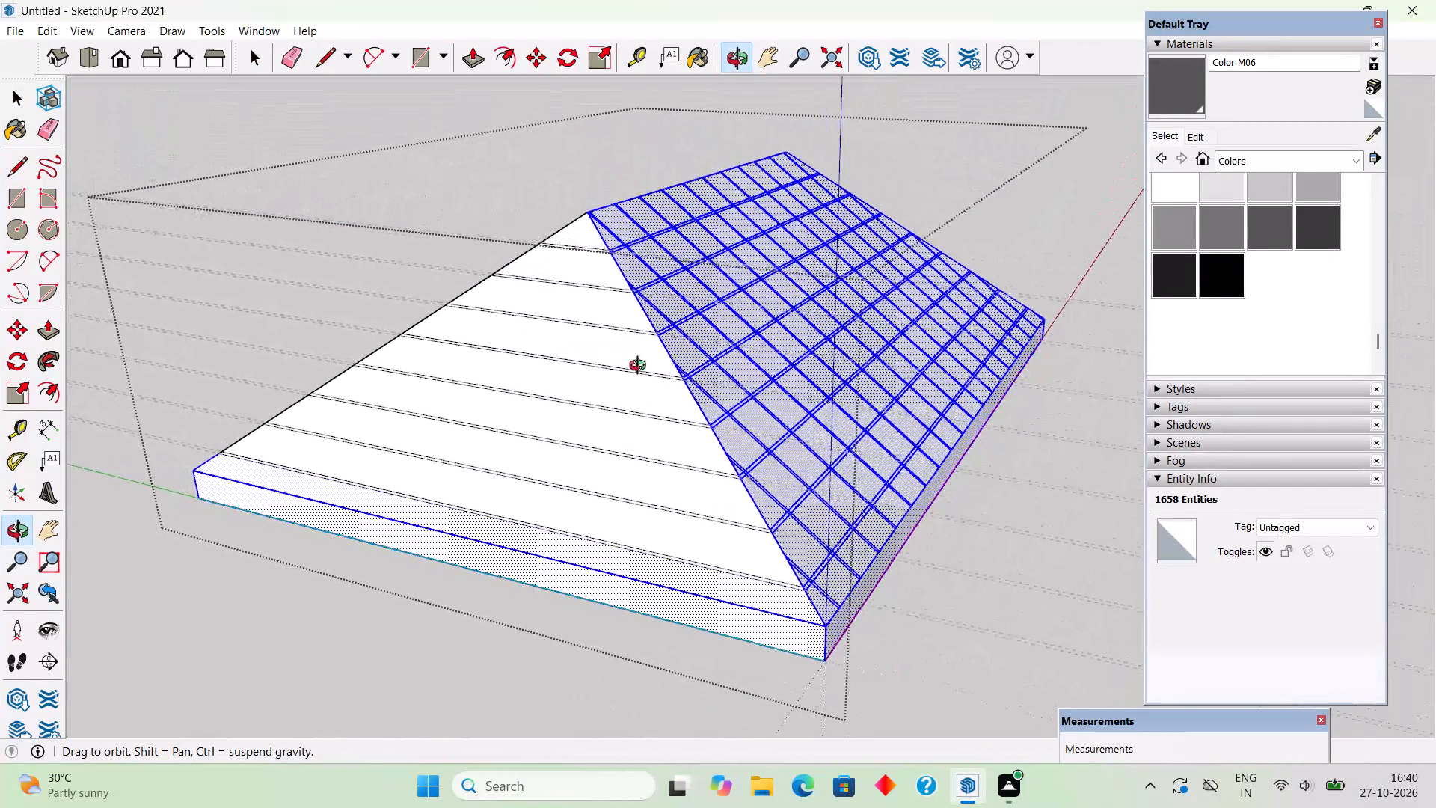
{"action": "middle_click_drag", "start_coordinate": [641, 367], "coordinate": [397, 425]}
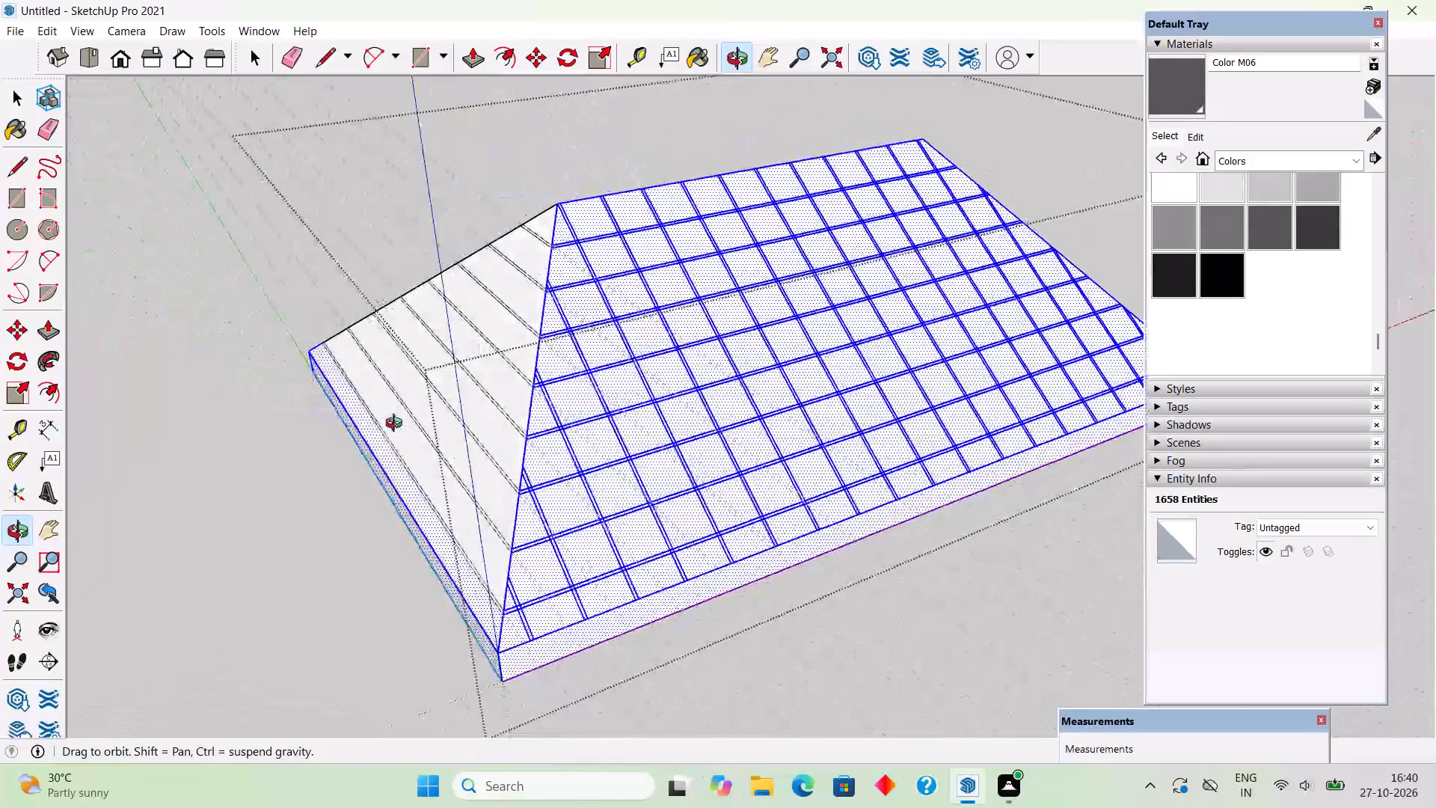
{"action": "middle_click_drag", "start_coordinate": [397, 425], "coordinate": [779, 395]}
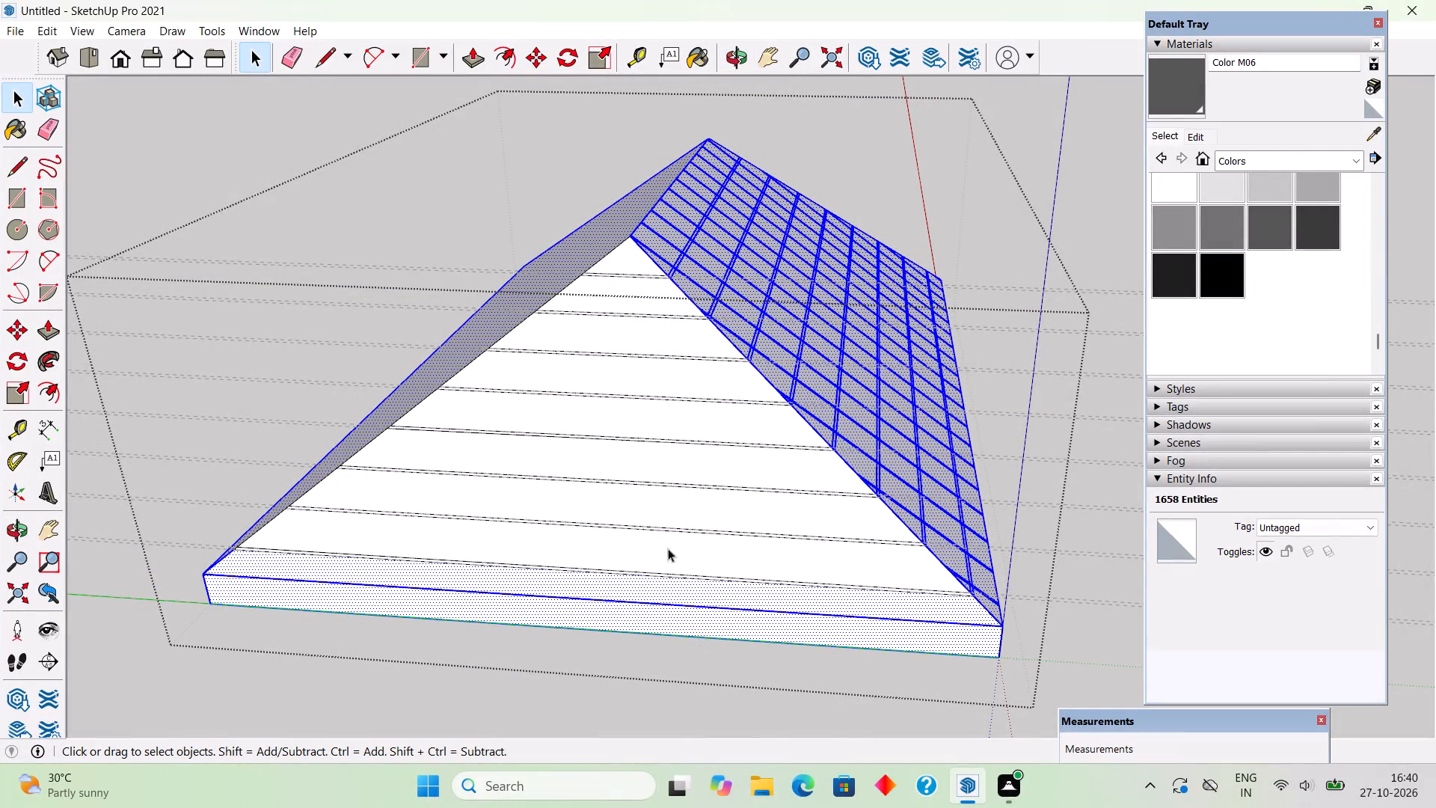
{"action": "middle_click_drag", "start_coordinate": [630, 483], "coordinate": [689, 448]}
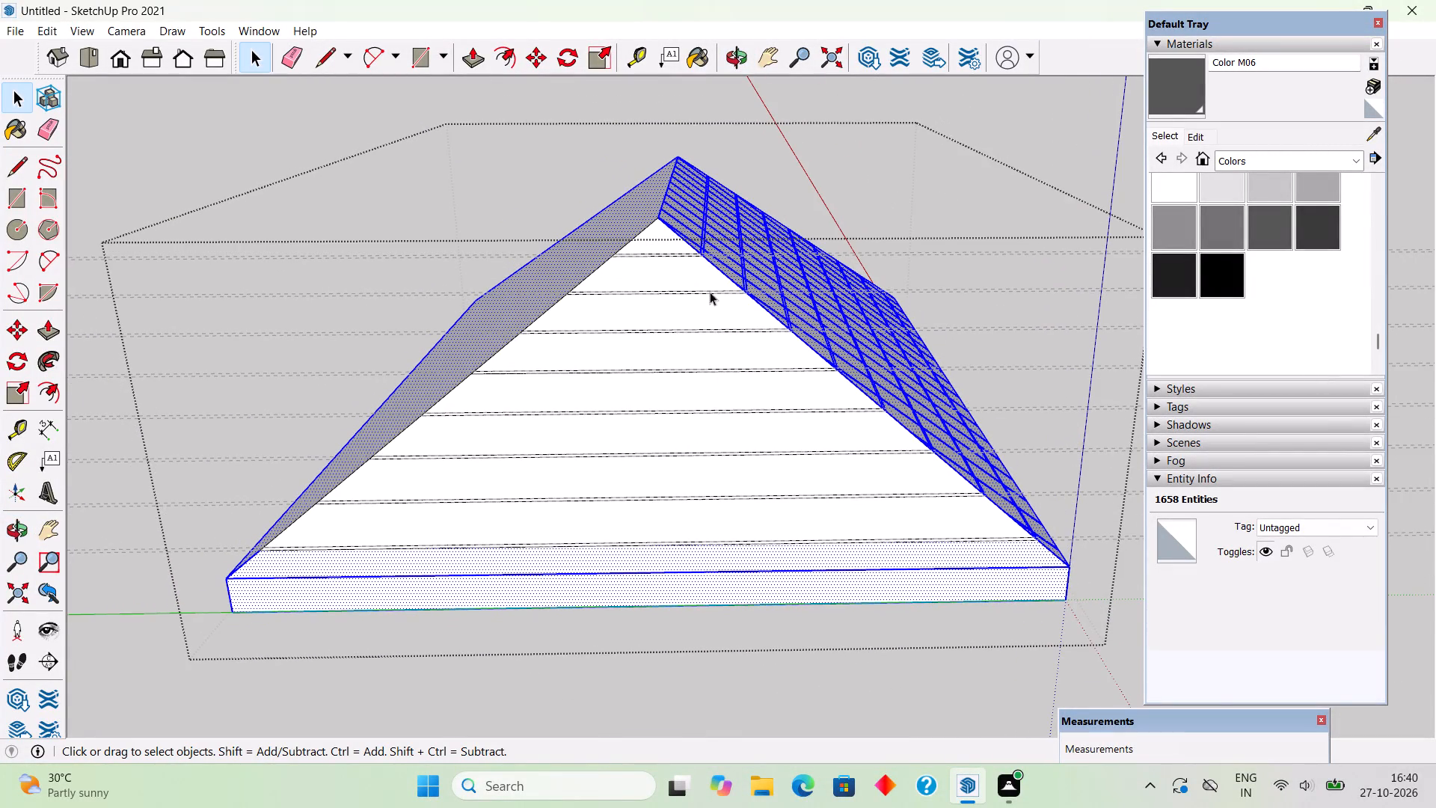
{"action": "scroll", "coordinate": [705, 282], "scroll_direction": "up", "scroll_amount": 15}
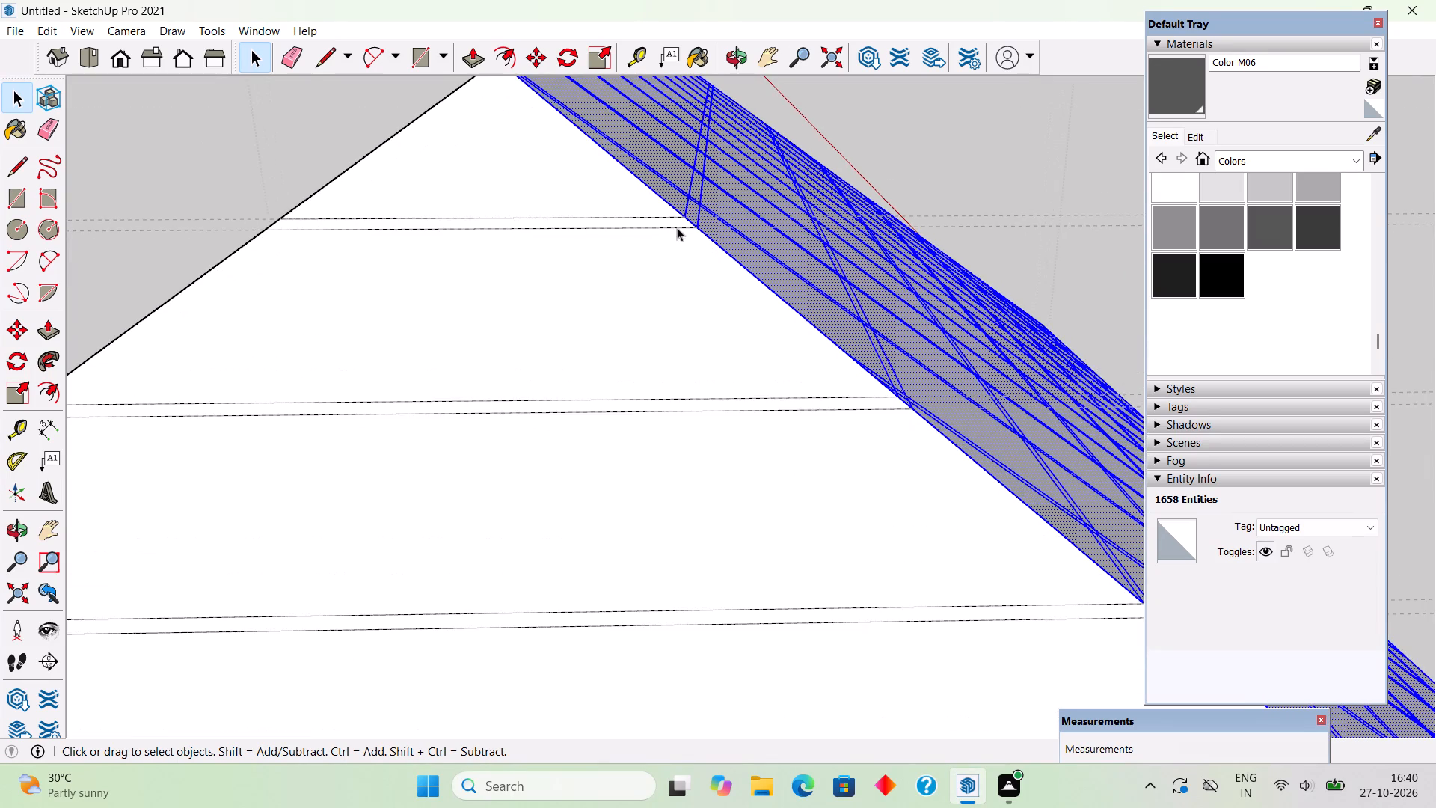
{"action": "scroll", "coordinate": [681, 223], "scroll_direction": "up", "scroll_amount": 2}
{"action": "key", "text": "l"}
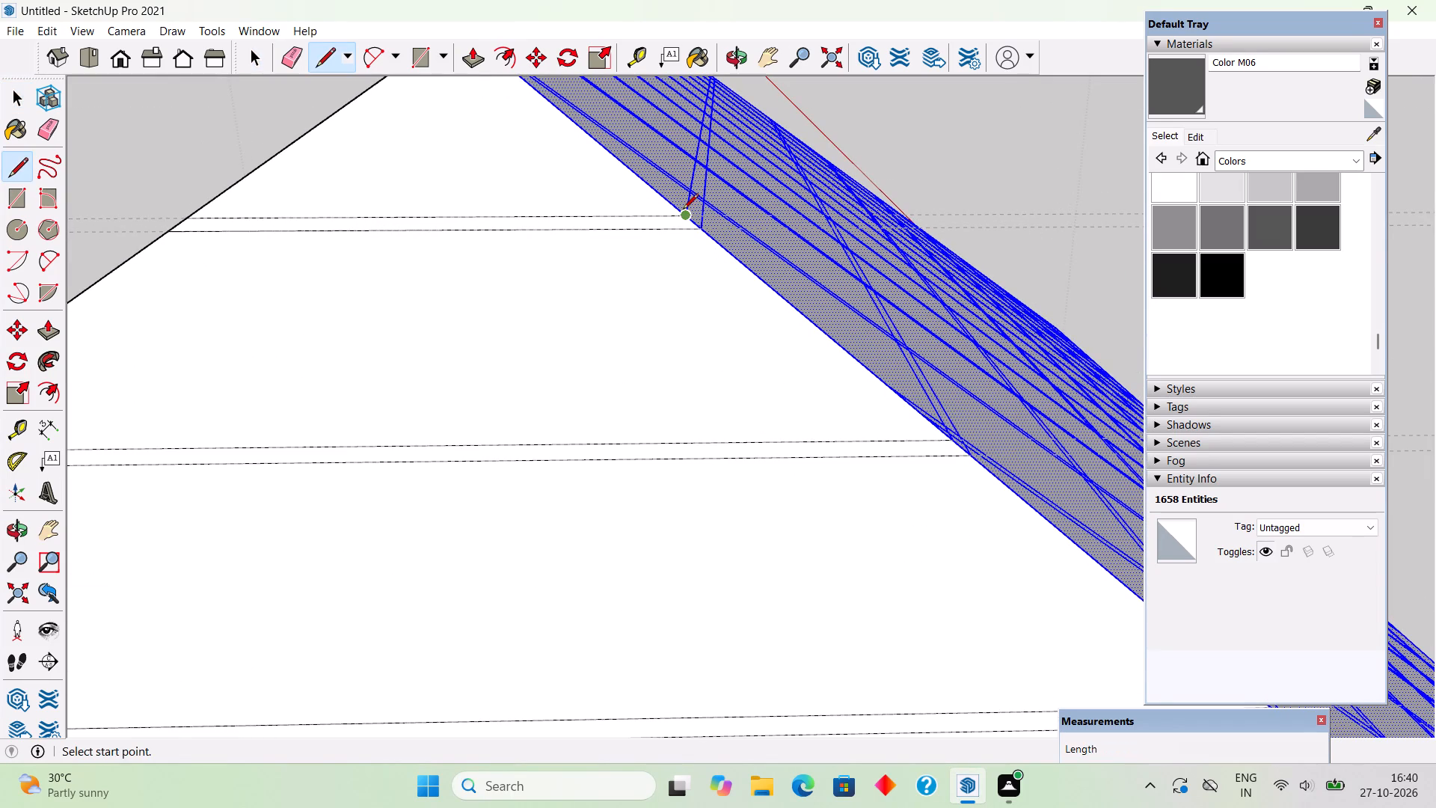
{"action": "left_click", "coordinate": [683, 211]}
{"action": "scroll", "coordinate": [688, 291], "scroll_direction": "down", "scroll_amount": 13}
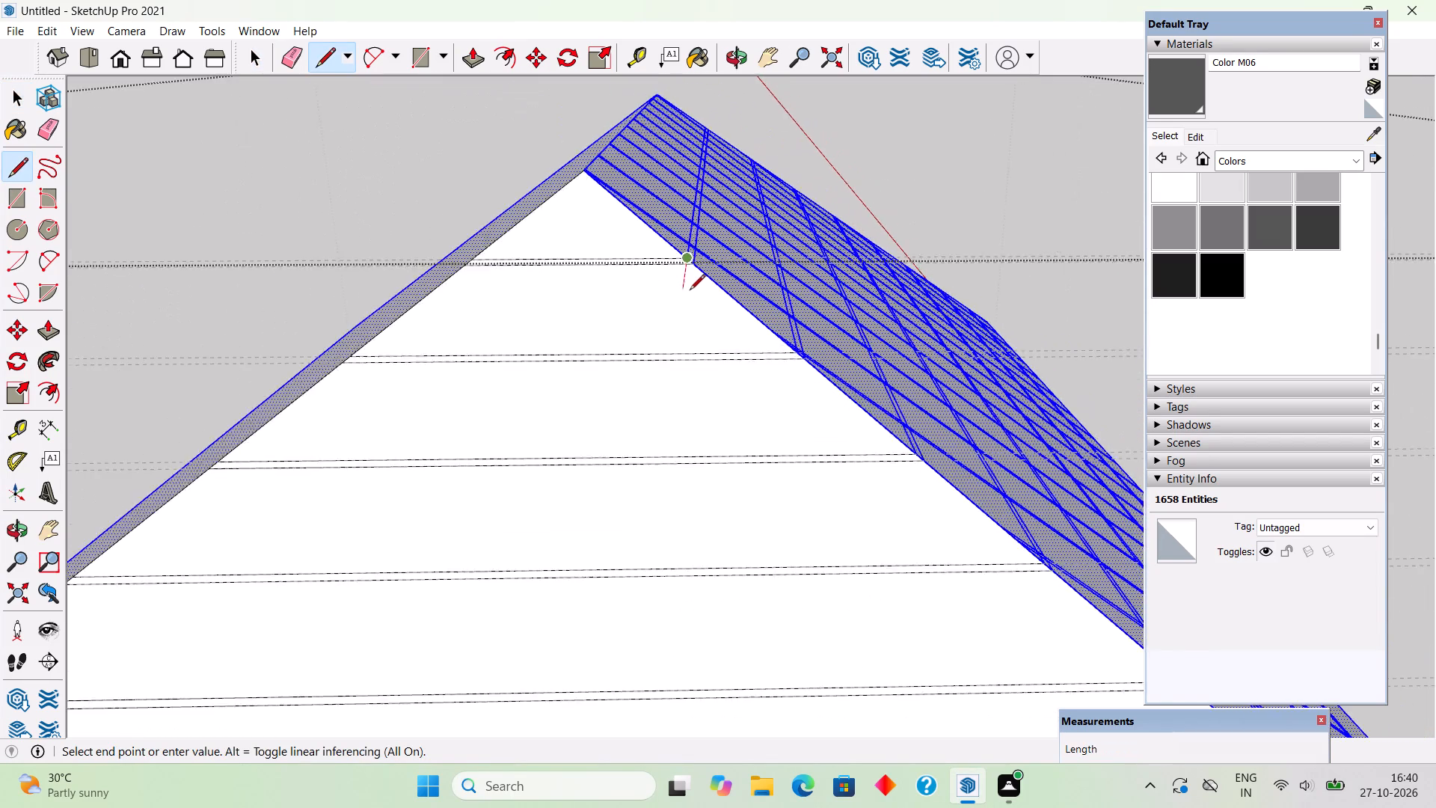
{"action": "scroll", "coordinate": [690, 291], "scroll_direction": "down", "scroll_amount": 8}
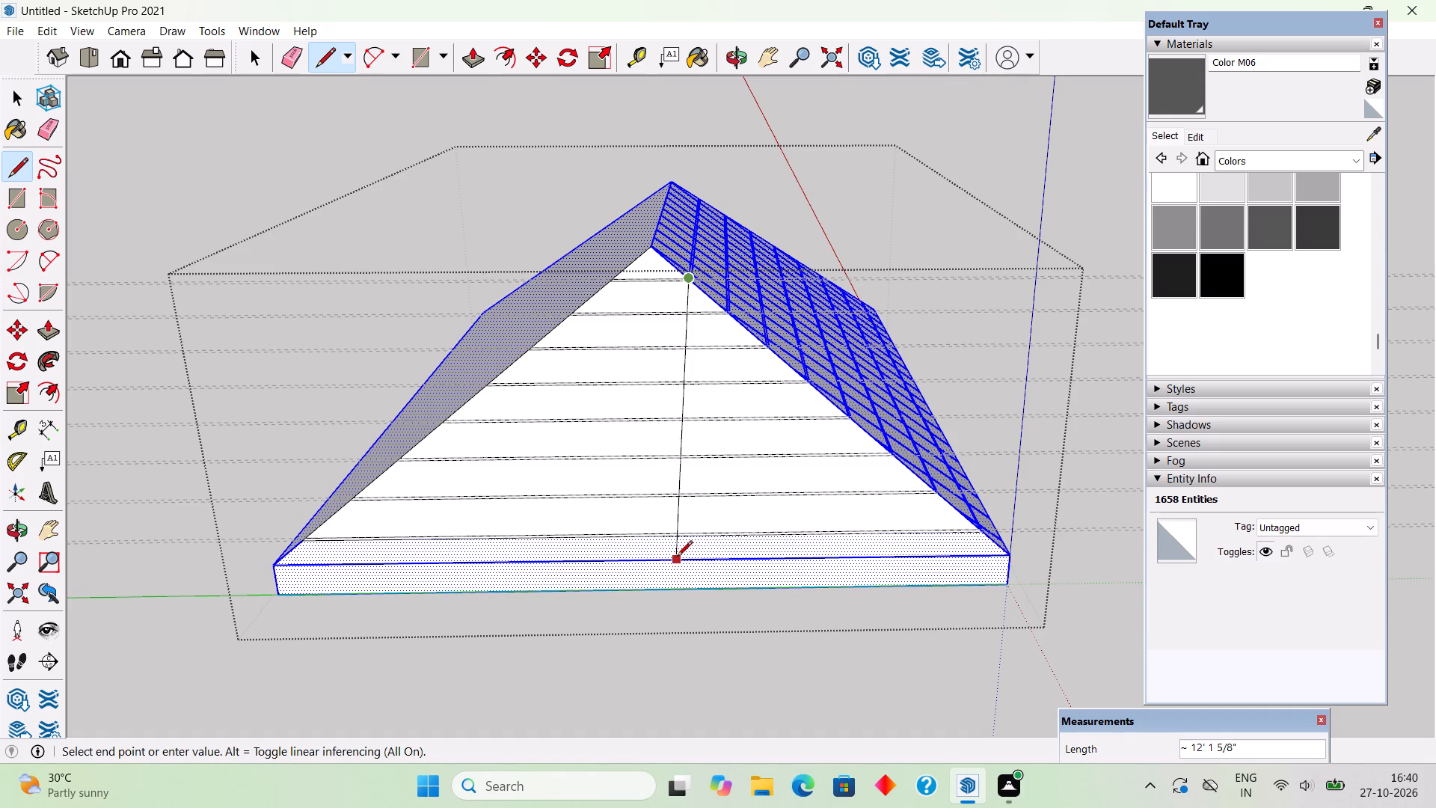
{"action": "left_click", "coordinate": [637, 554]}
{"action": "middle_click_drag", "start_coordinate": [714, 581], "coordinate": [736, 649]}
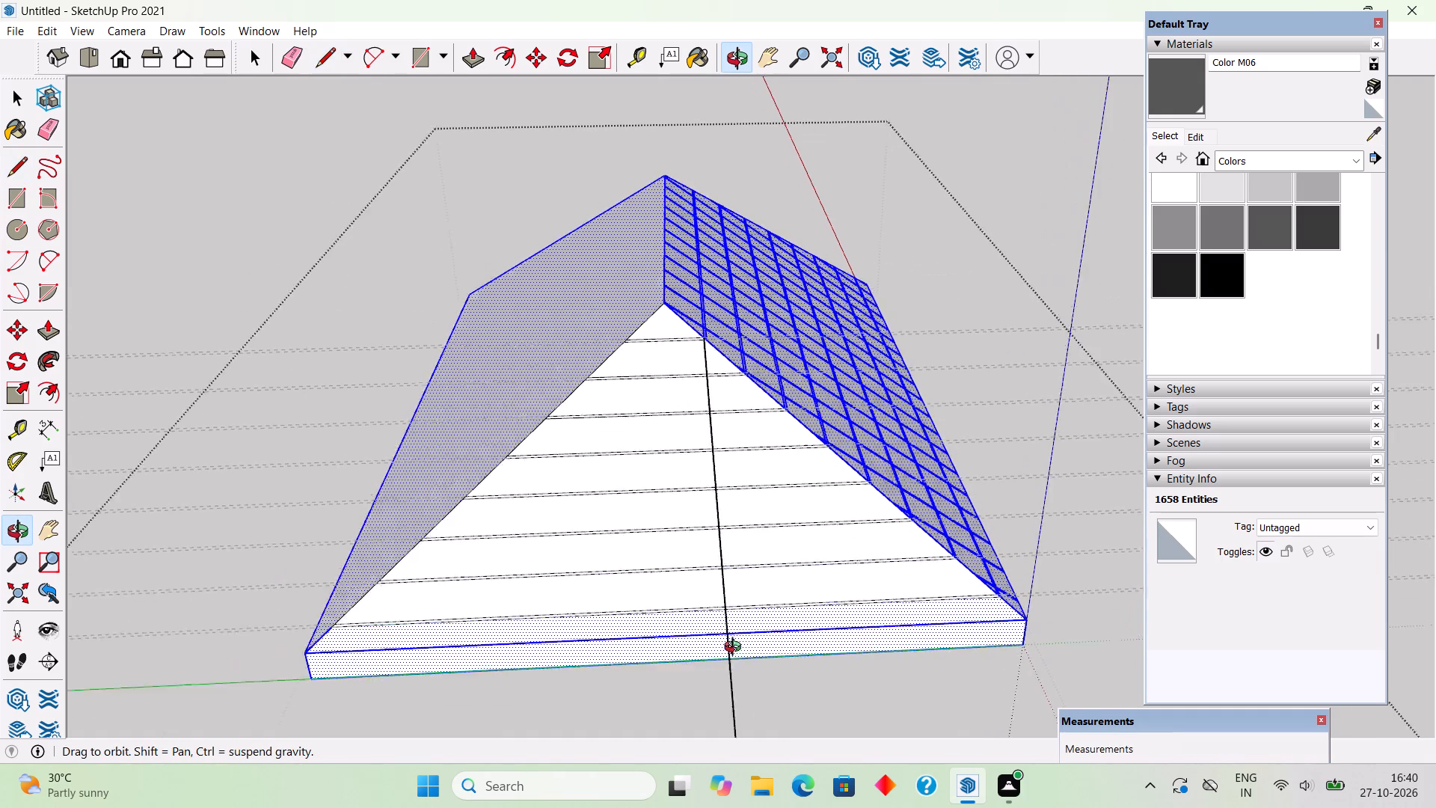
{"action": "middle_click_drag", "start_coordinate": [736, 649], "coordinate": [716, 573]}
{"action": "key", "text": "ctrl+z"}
Draw a line about 12 ft 1 1/2 in long down the triangular face, from the topmost pair's upper end at the gridded edge to the base edge.
{"action": "scroll", "coordinate": [710, 293], "scroll_direction": "up", "scroll_amount": 11}
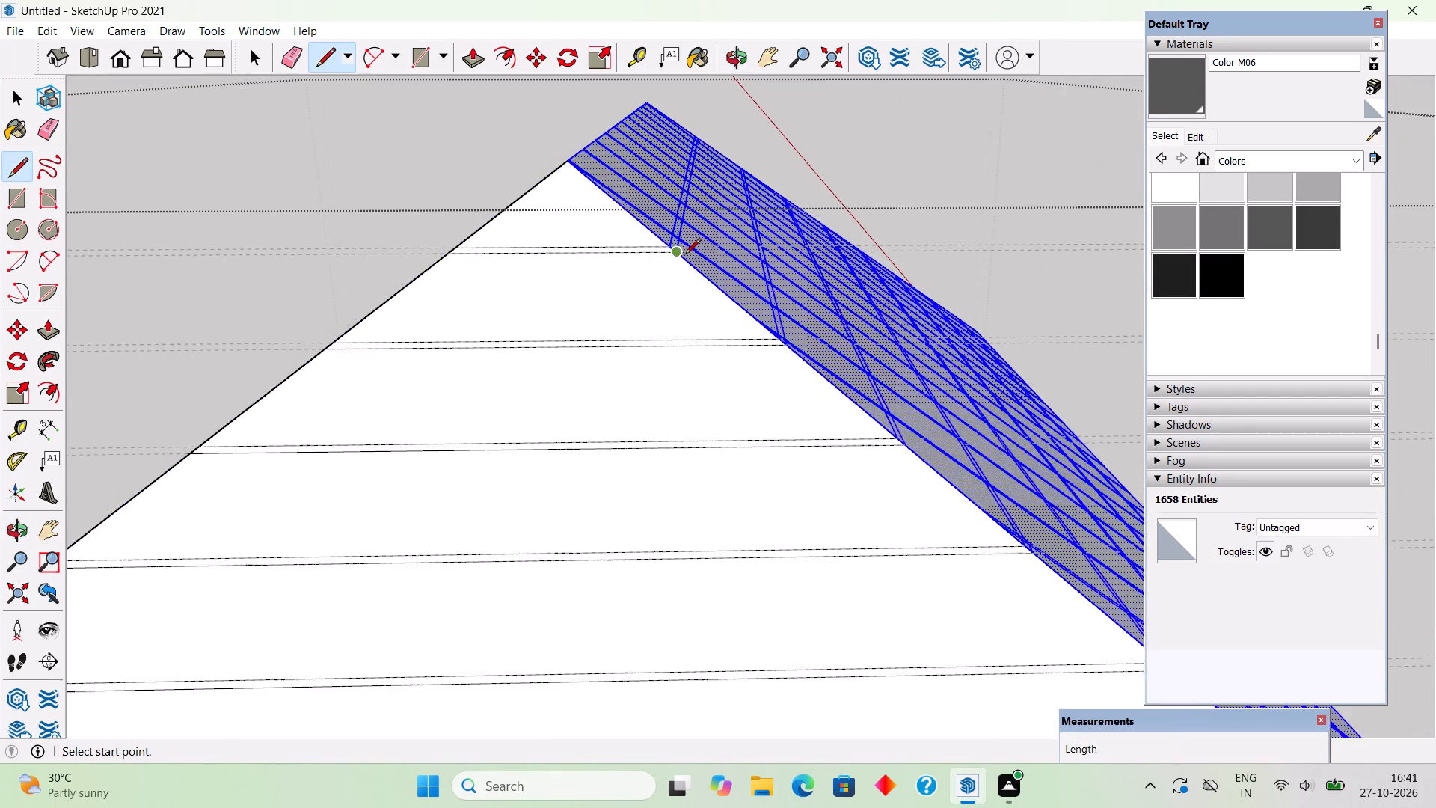
{"action": "scroll", "coordinate": [685, 255], "scroll_direction": "up", "scroll_amount": 3}
{"action": "left_click", "coordinate": [661, 247]}
{"action": "scroll", "coordinate": [628, 327], "scroll_direction": "down", "scroll_amount": 4}
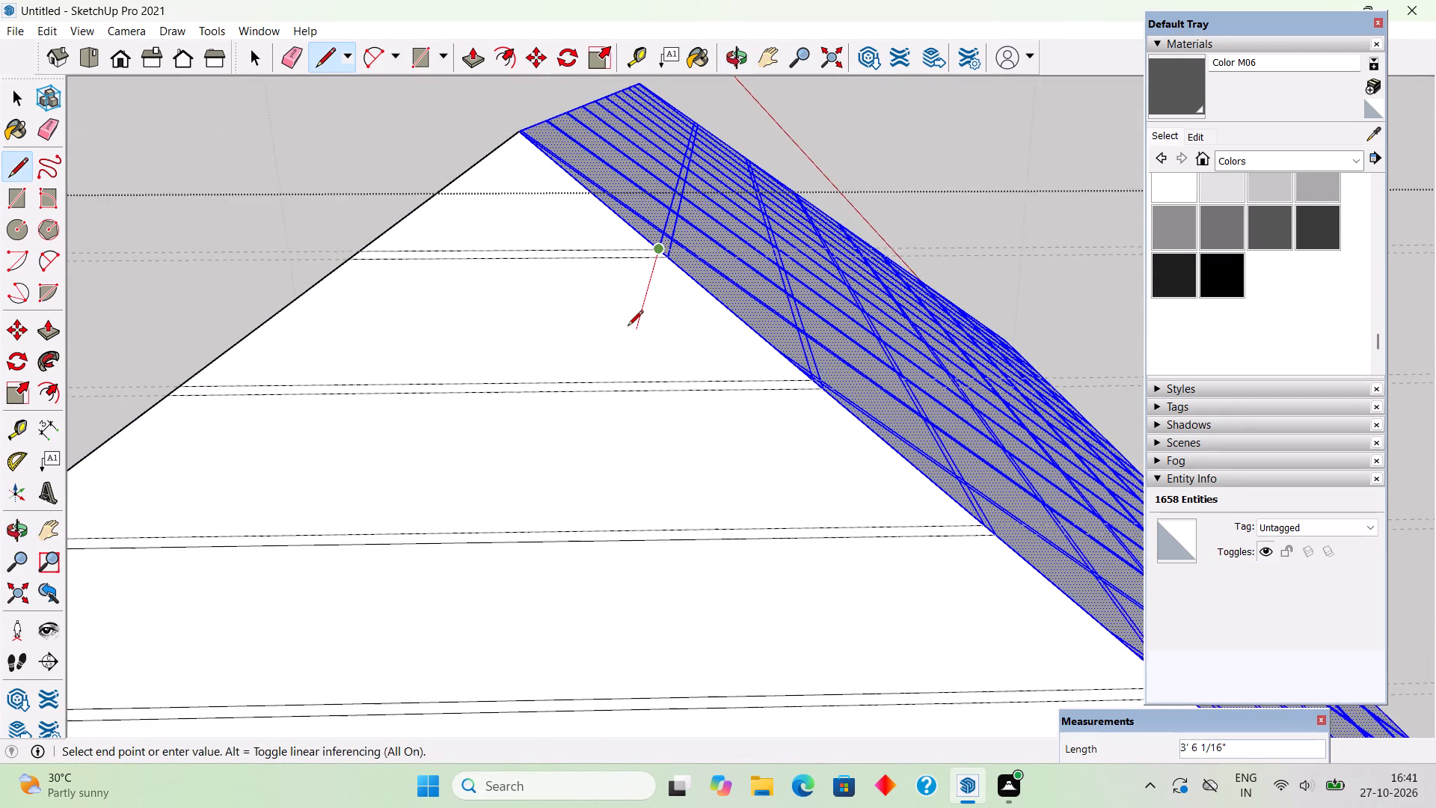
{"action": "scroll", "coordinate": [628, 327], "scroll_direction": "down", "scroll_amount": 15}
{"action": "scroll", "coordinate": [622, 497], "scroll_direction": "up", "scroll_amount": 9}
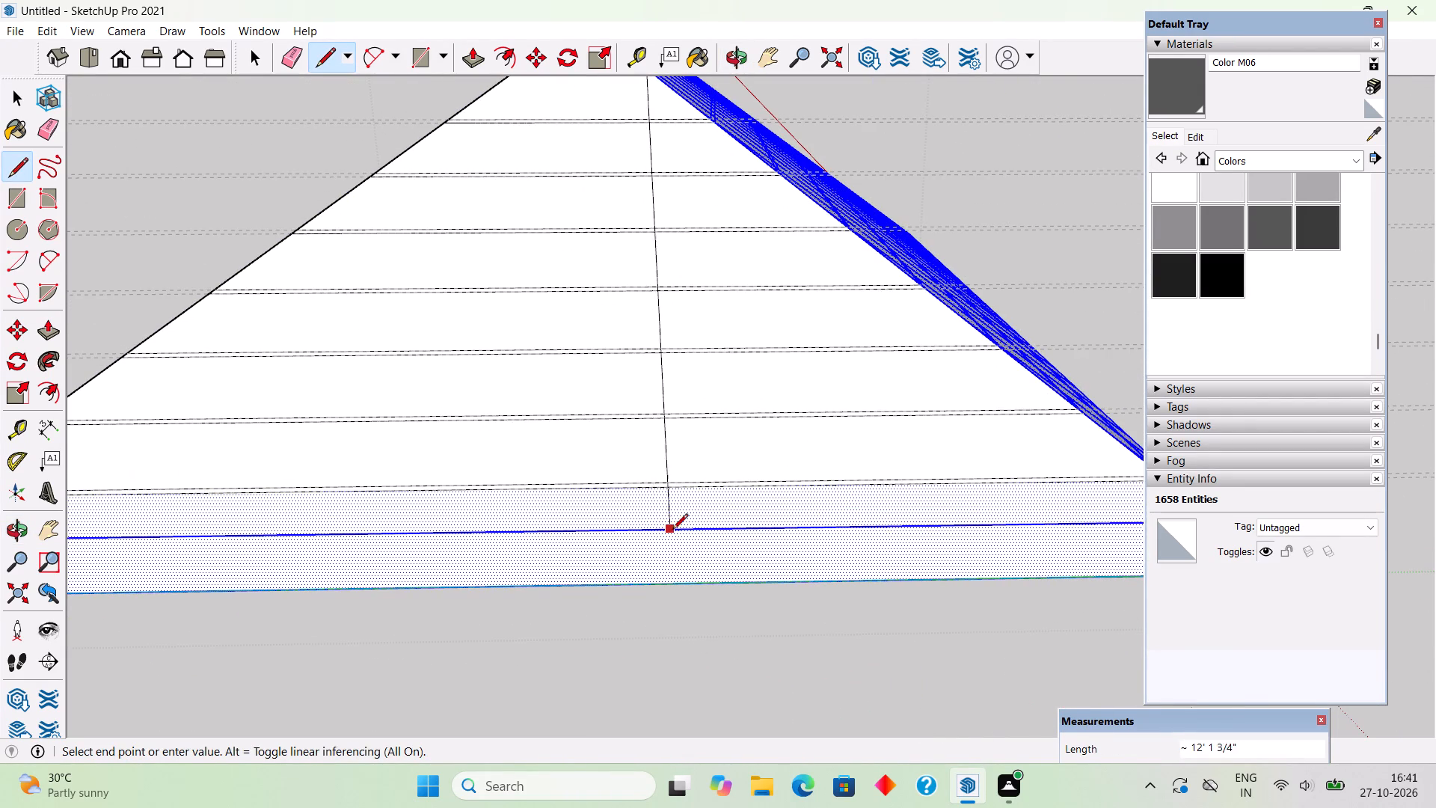
{"action": "scroll", "coordinate": [672, 530], "scroll_direction": "down", "scroll_amount": 2}
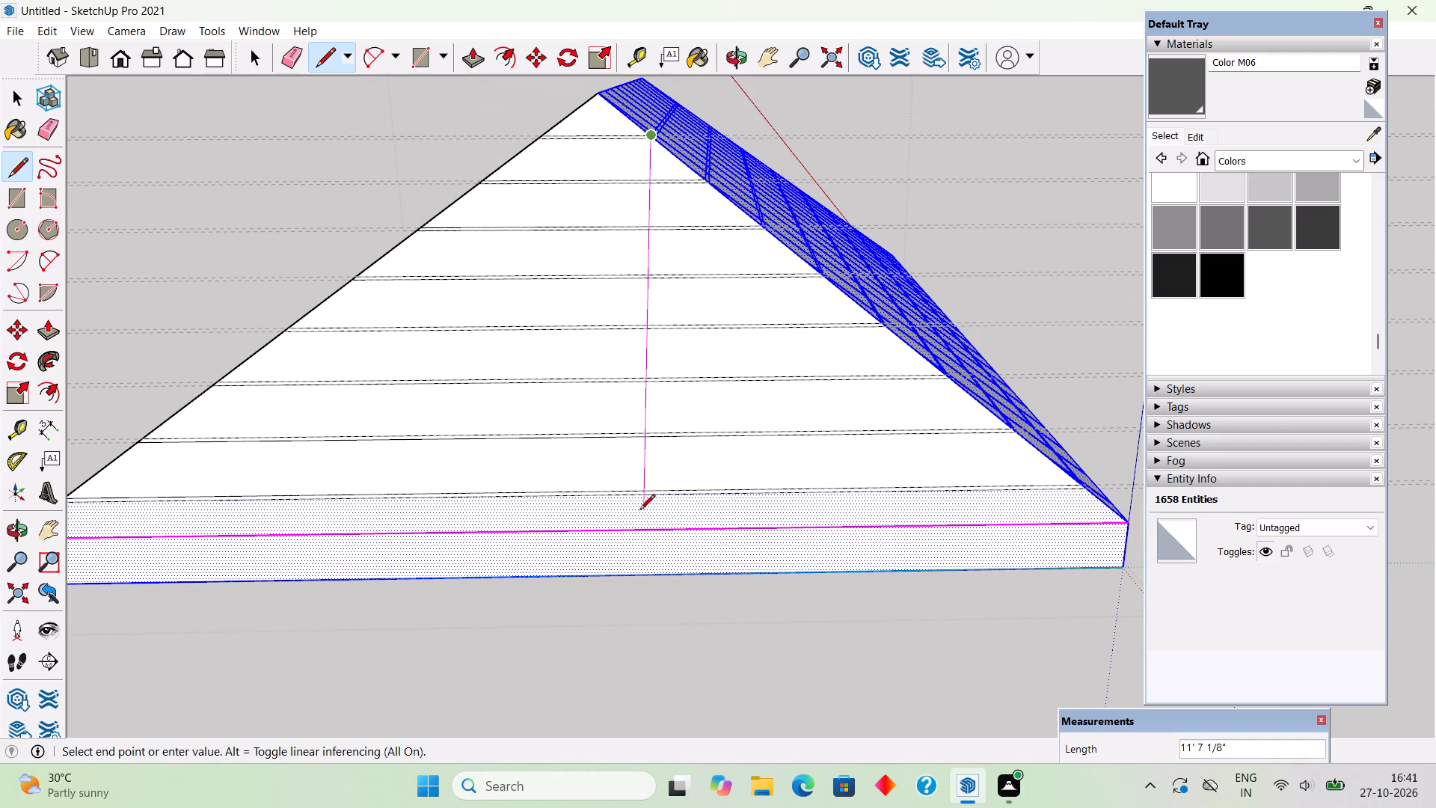
{"action": "left_click", "coordinate": [642, 526]}
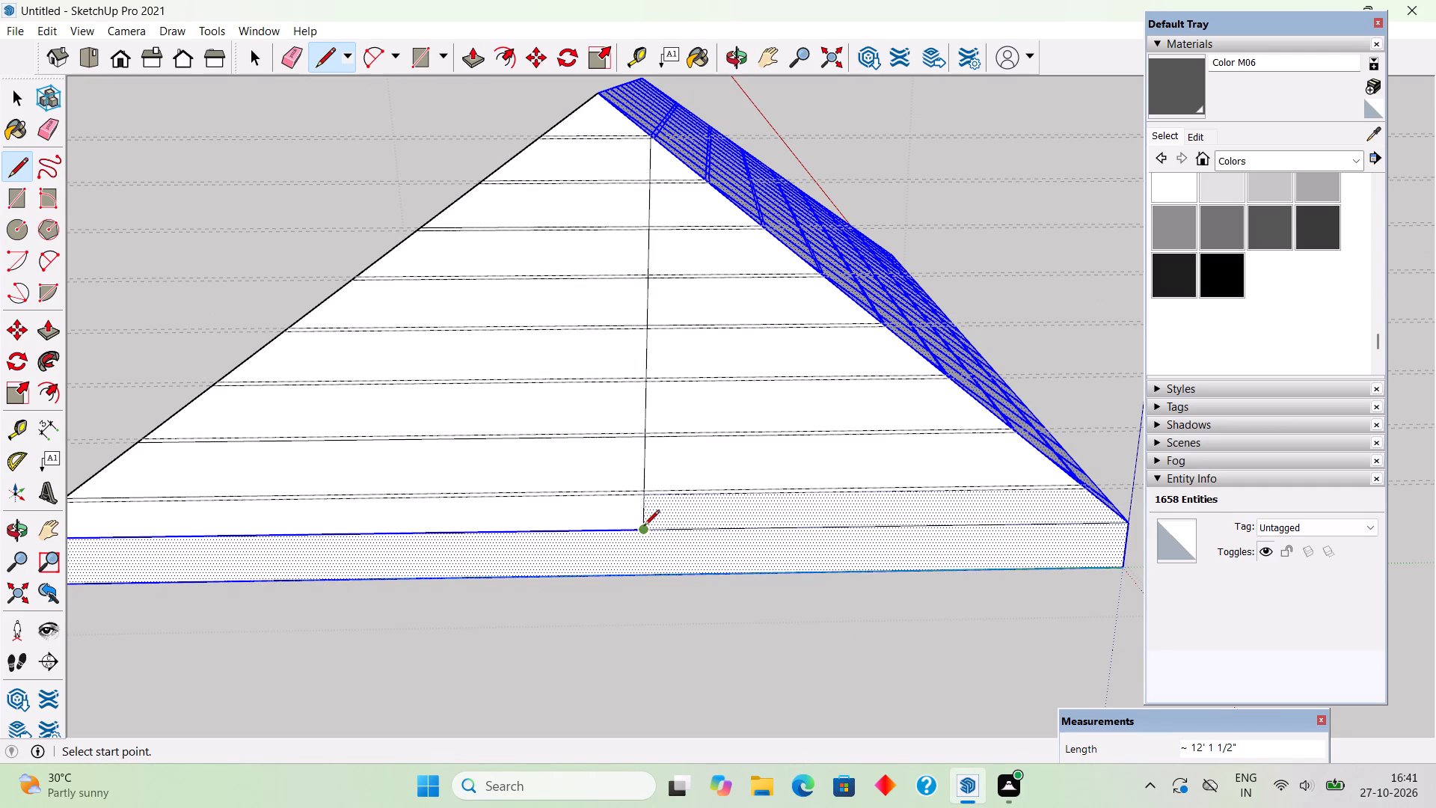
{"action": "key", "text": "space"}
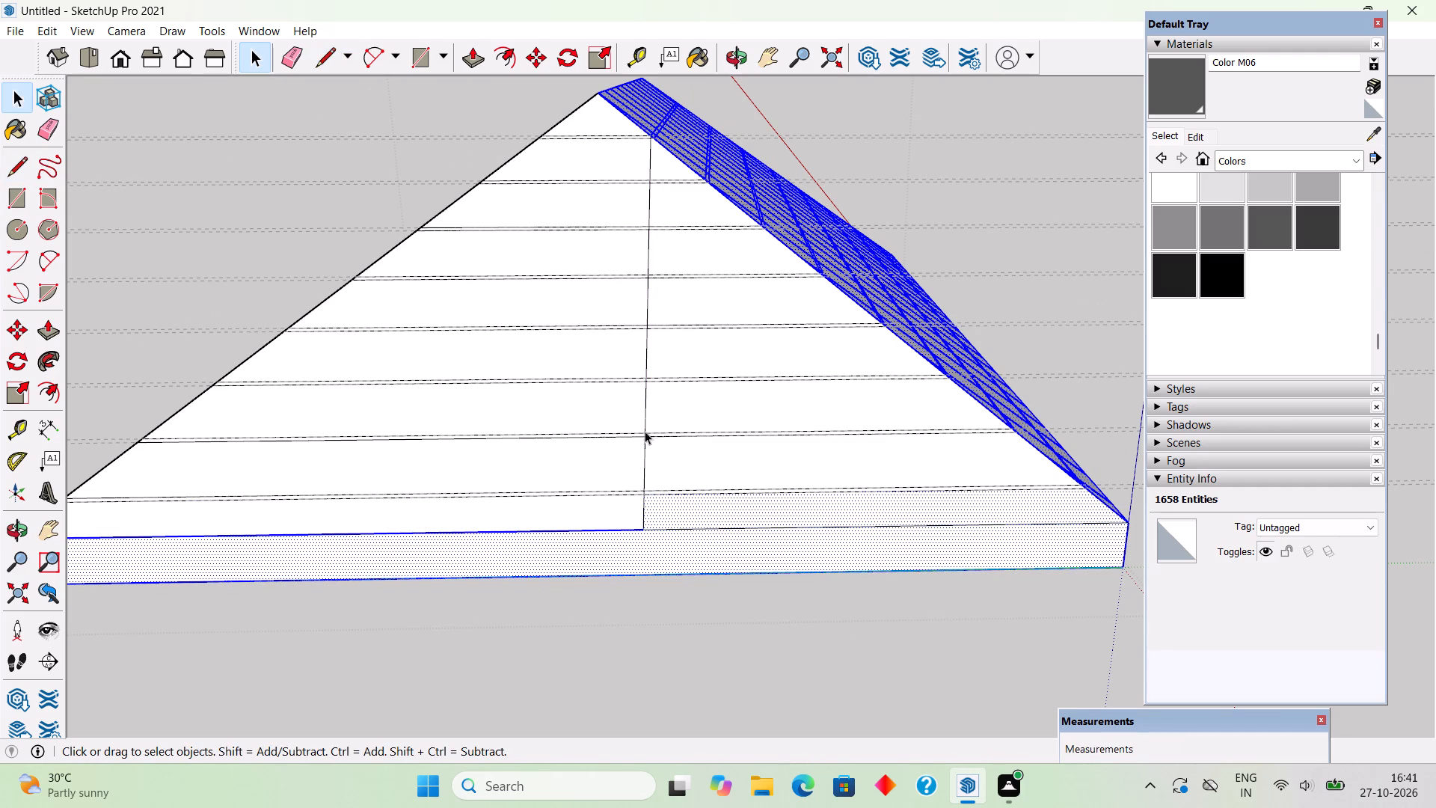
Add a guide parallel to the new downslope line, offset 1.5" toward the gridded face.
{"action": "scroll", "coordinate": [646, 344], "scroll_direction": "up", "scroll_amount": 2}
{"action": "scroll", "coordinate": [646, 344], "scroll_direction": "down", "scroll_amount": 2}
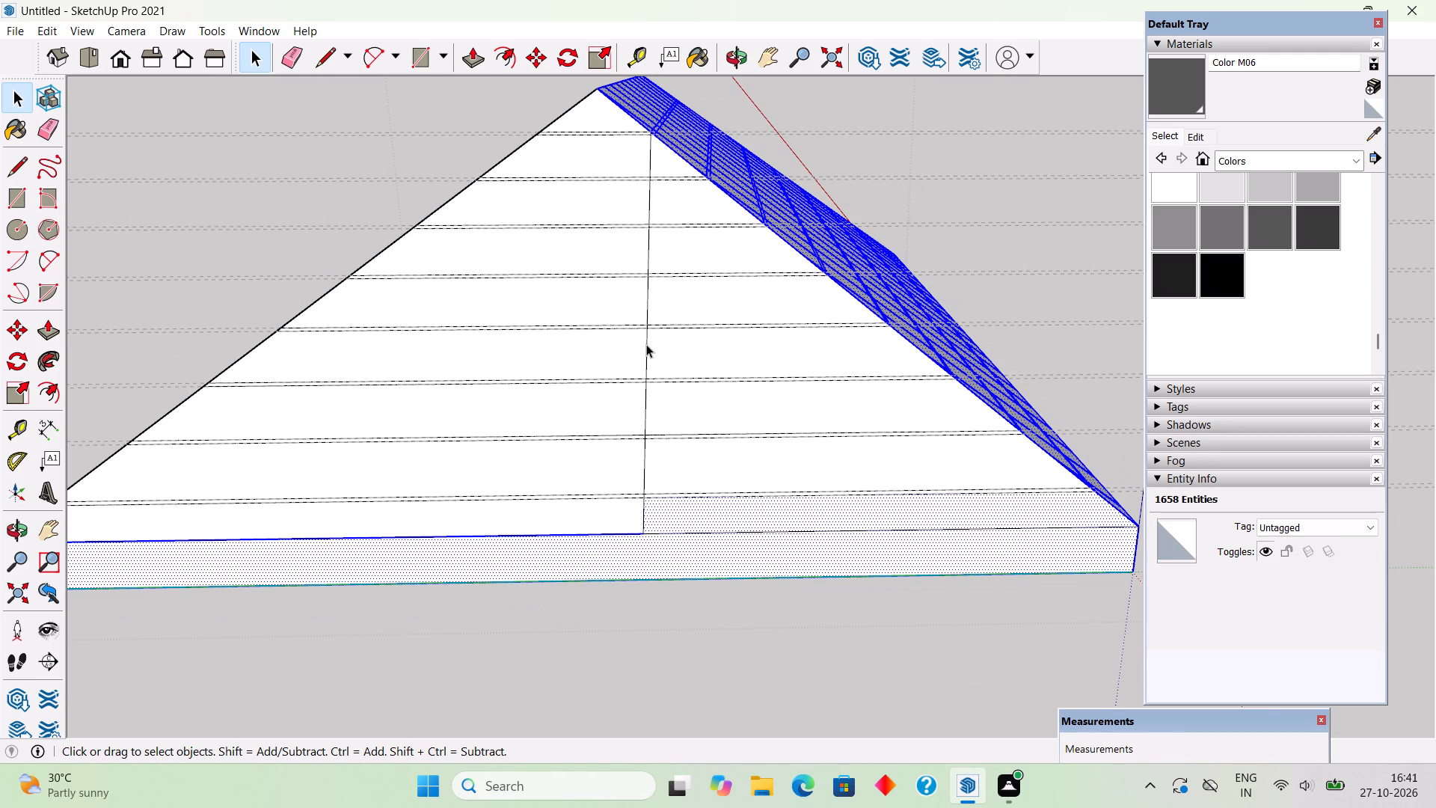
{"action": "key", "text": "t"}
{"action": "key", "text": "space"}
{"action": "triple_click", "coordinate": [646, 355]}
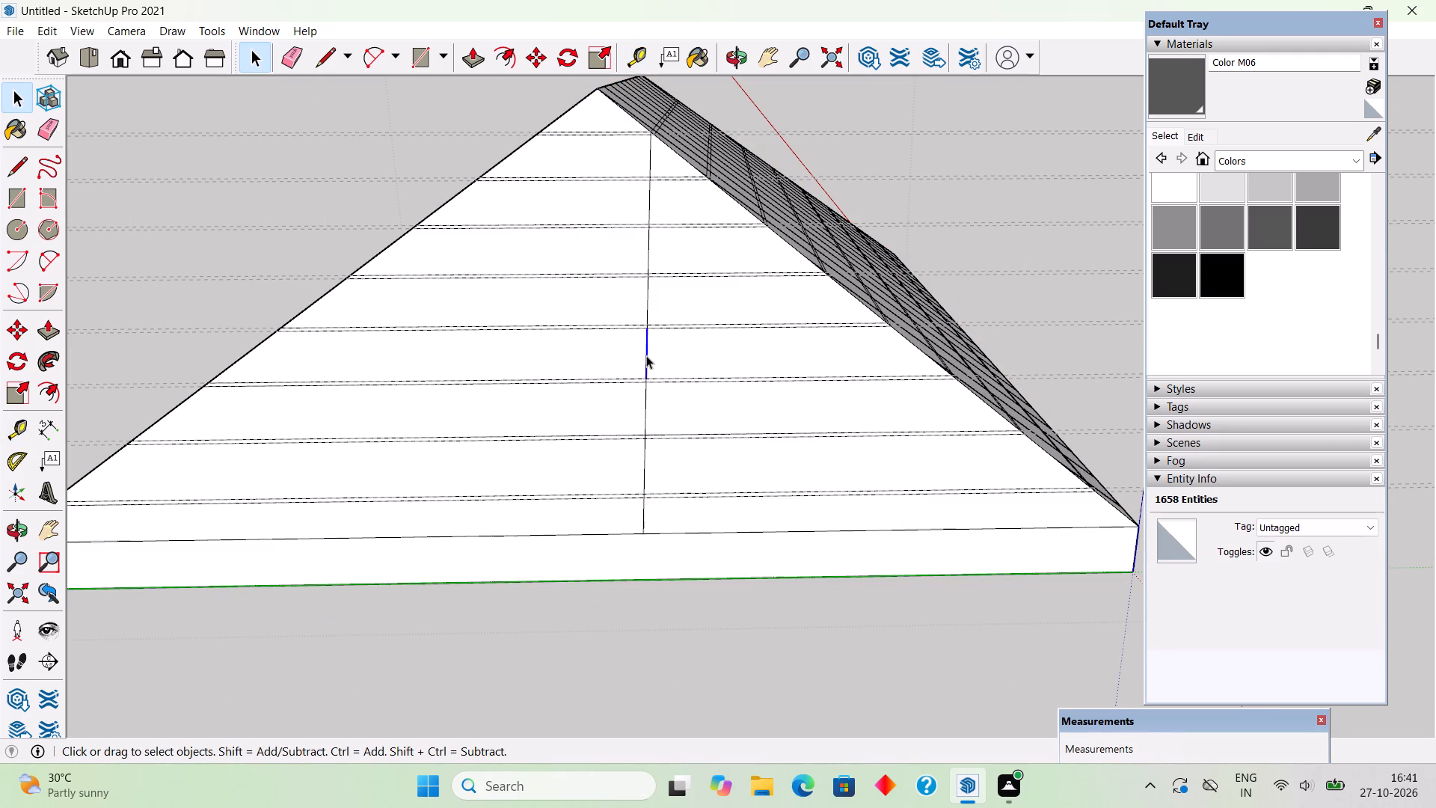
{"action": "left_click", "coordinate": [646, 355]}
{"action": "key", "text": "t"}
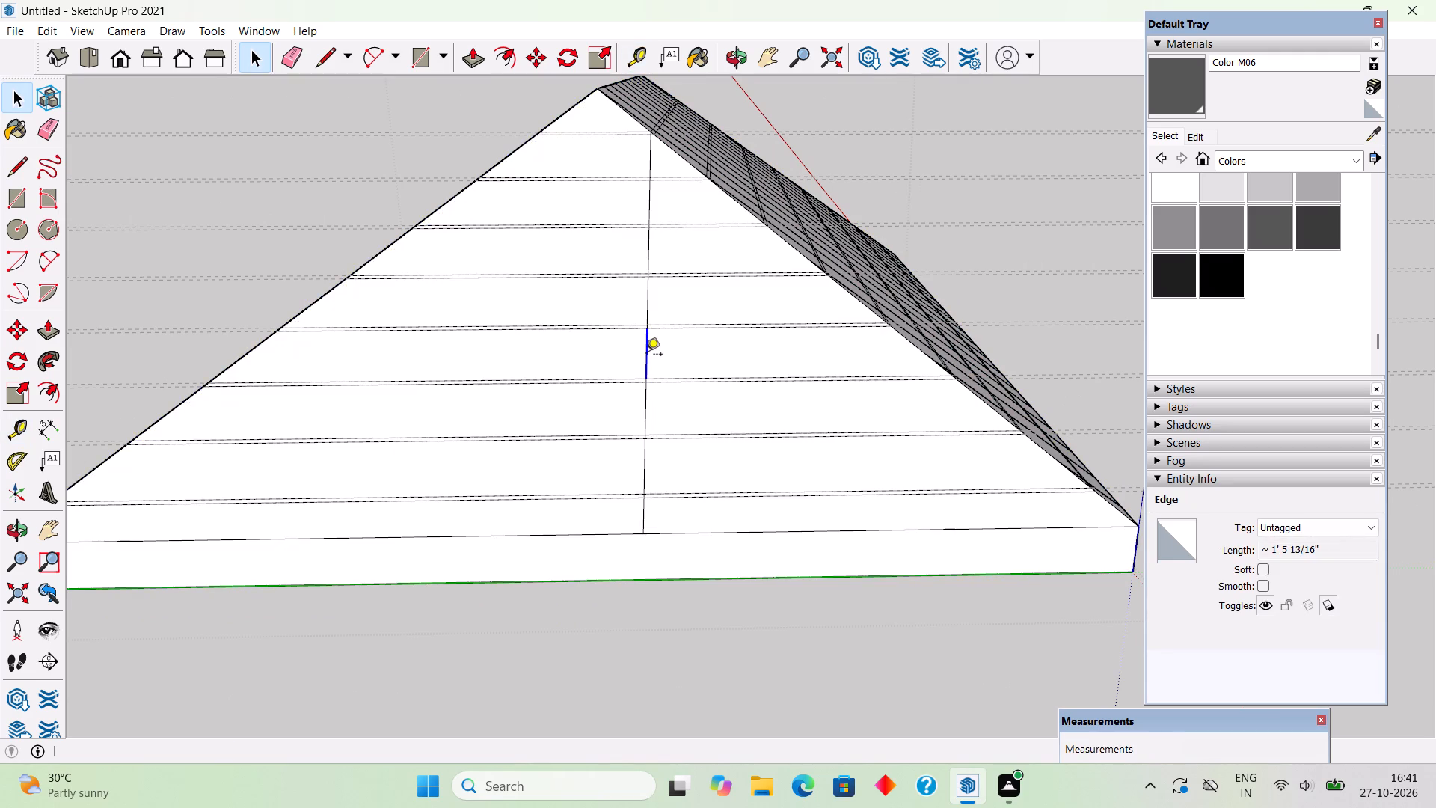
{"action": "left_click", "coordinate": [646, 355]}
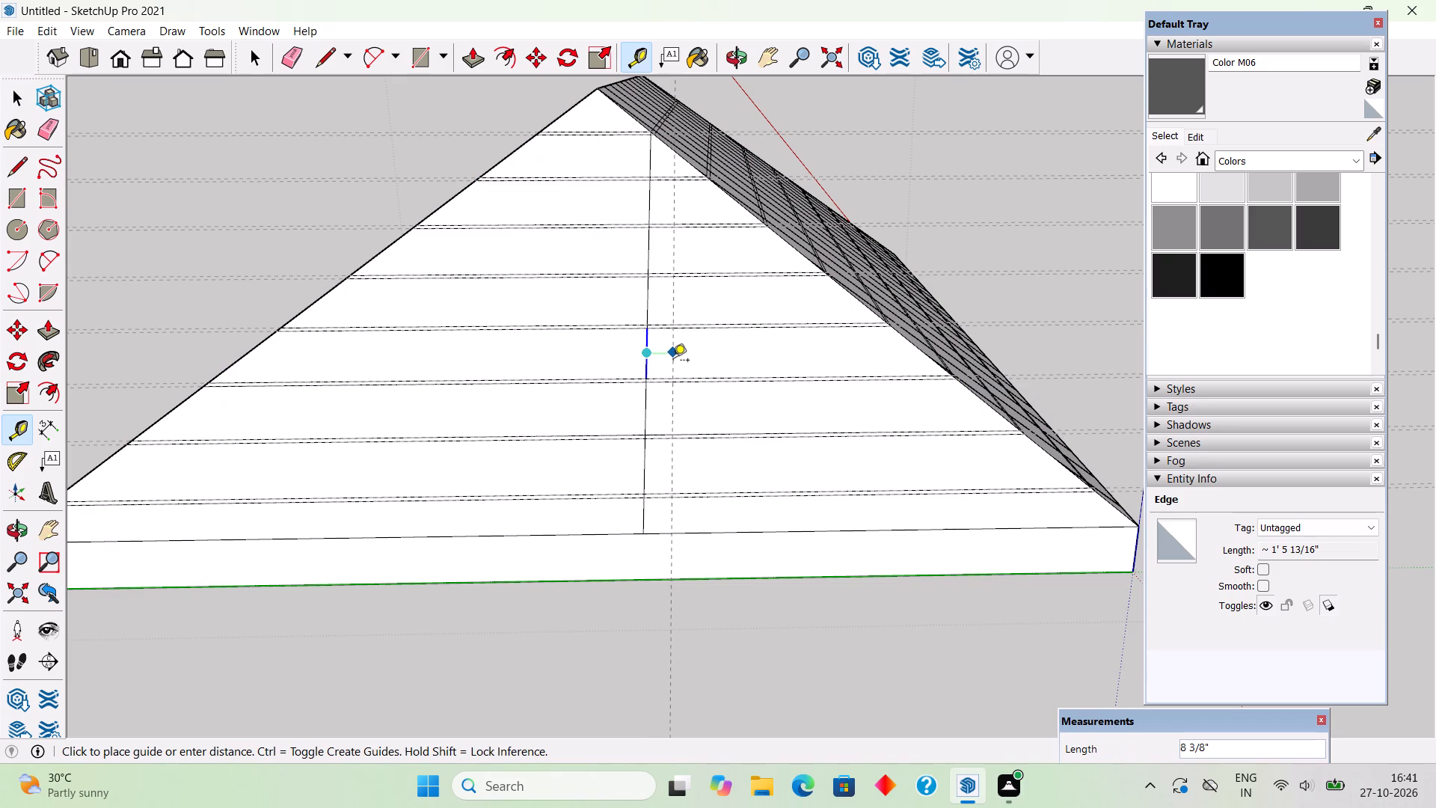
{"action": "type", "text": "1.5\""}
{"action": "key", "text": "Return"}
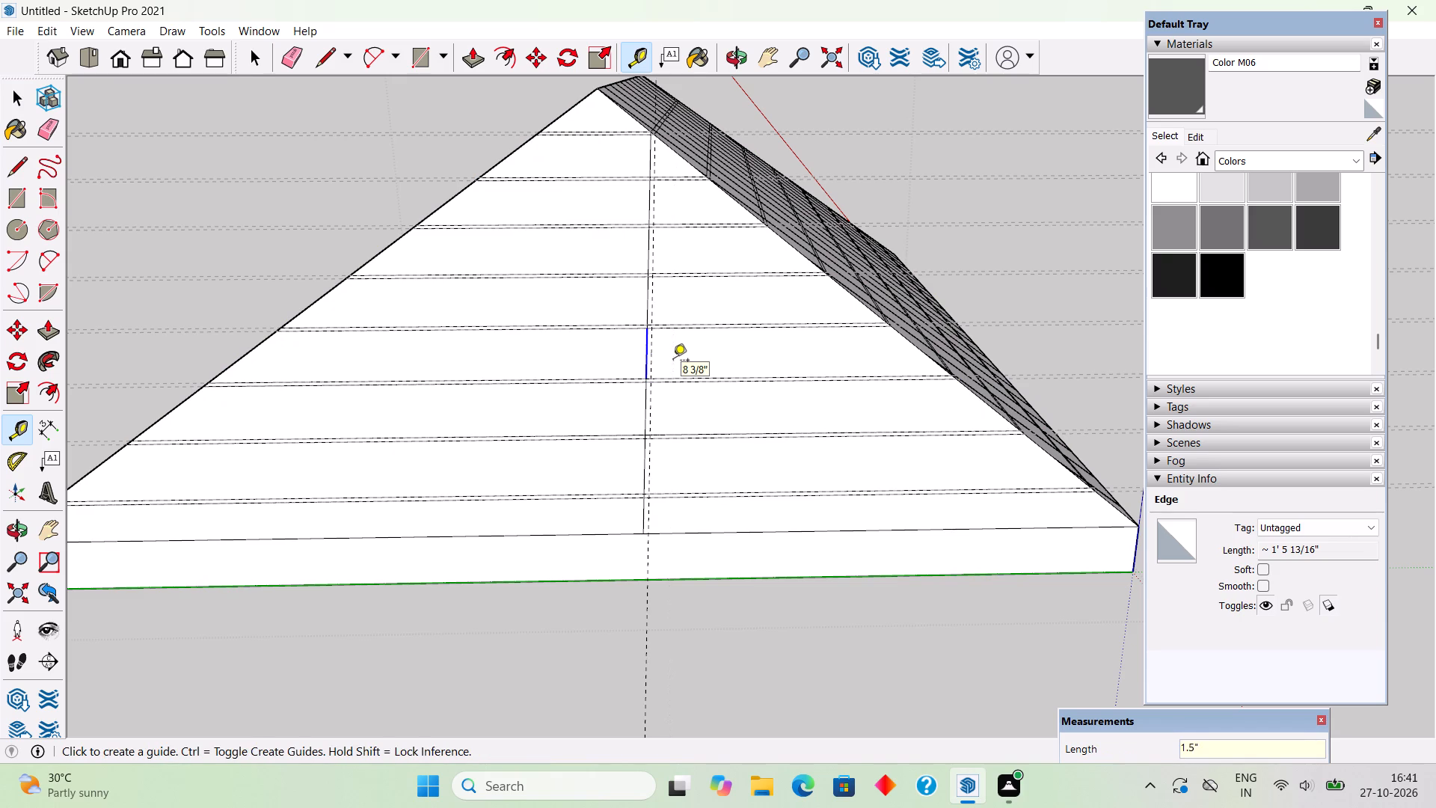
{"action": "key", "text": "space"}
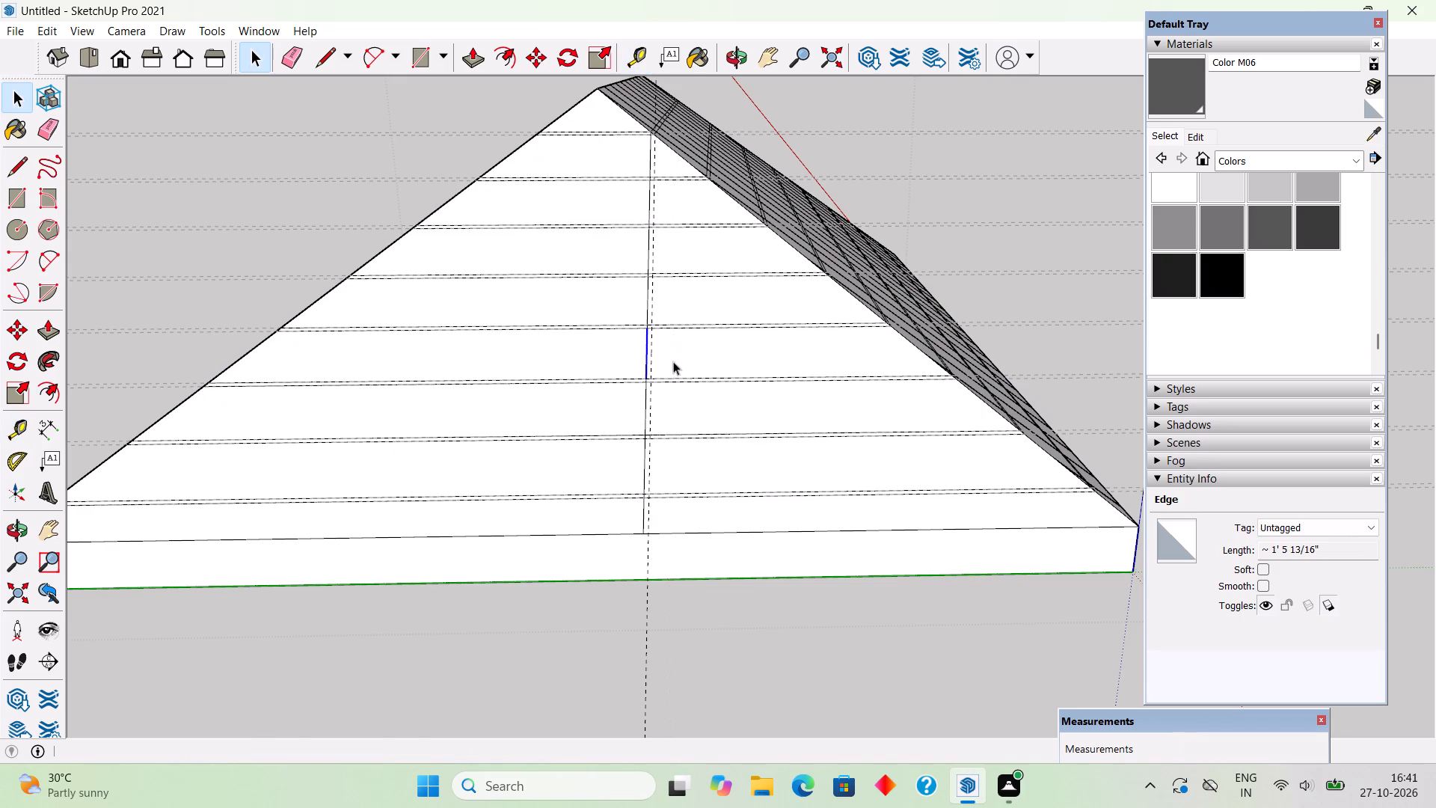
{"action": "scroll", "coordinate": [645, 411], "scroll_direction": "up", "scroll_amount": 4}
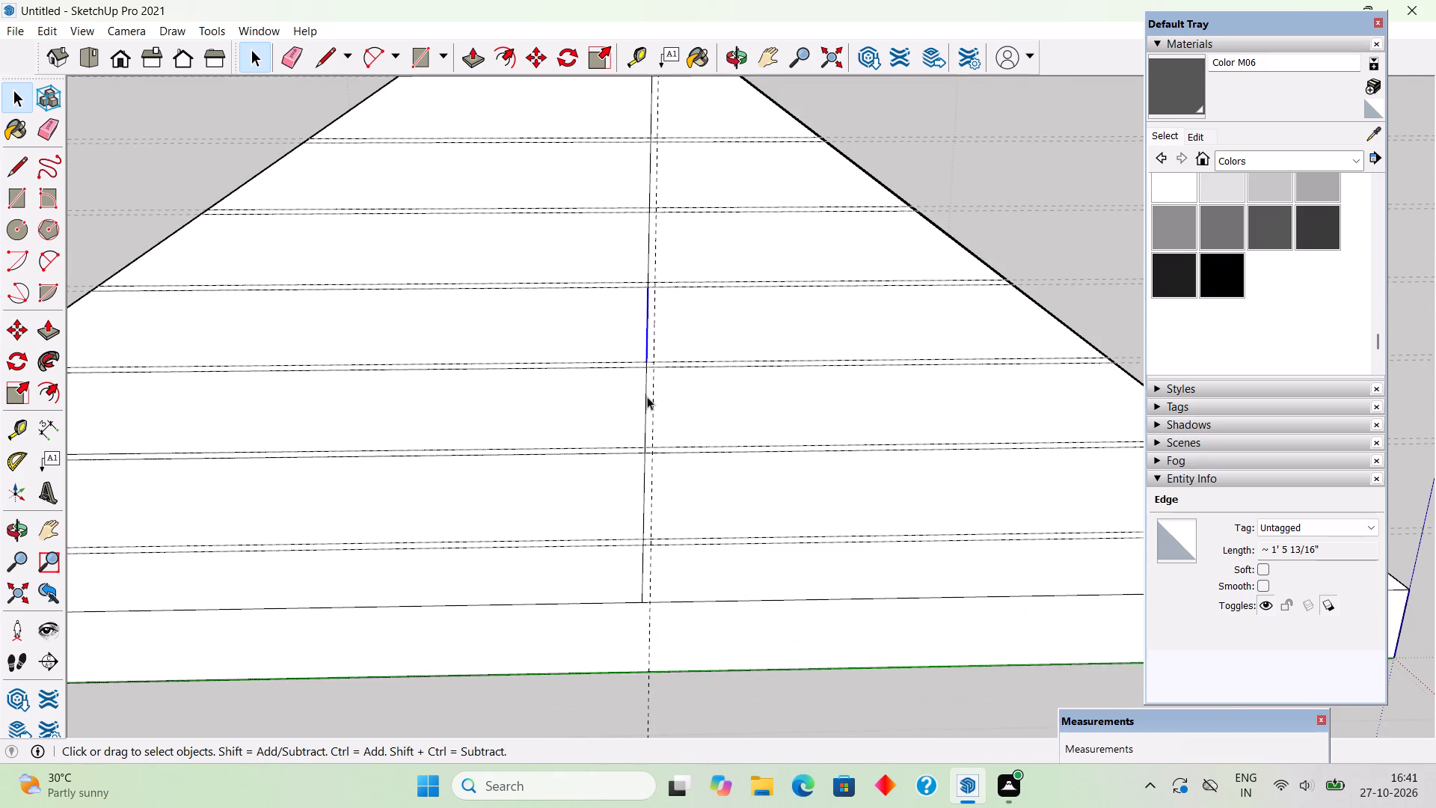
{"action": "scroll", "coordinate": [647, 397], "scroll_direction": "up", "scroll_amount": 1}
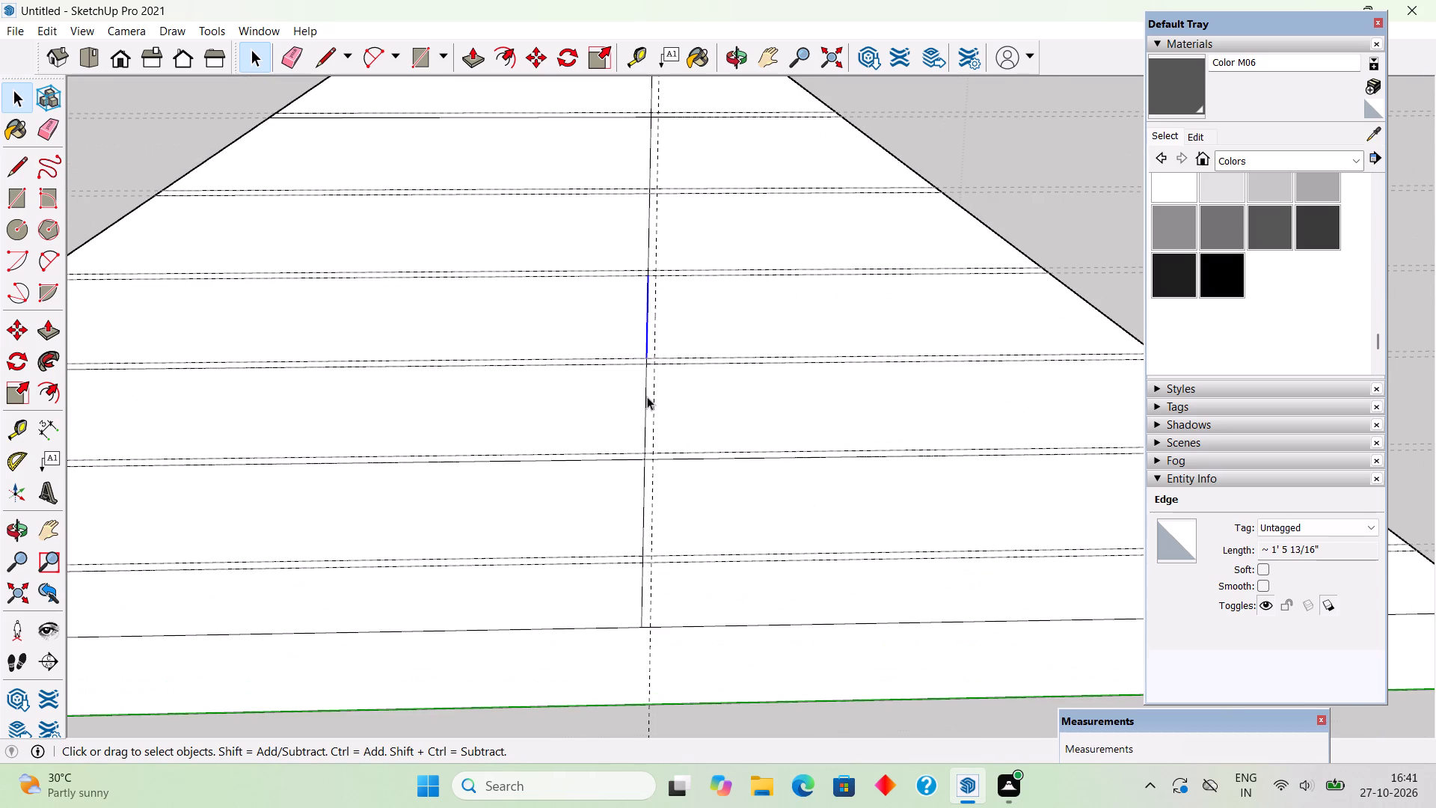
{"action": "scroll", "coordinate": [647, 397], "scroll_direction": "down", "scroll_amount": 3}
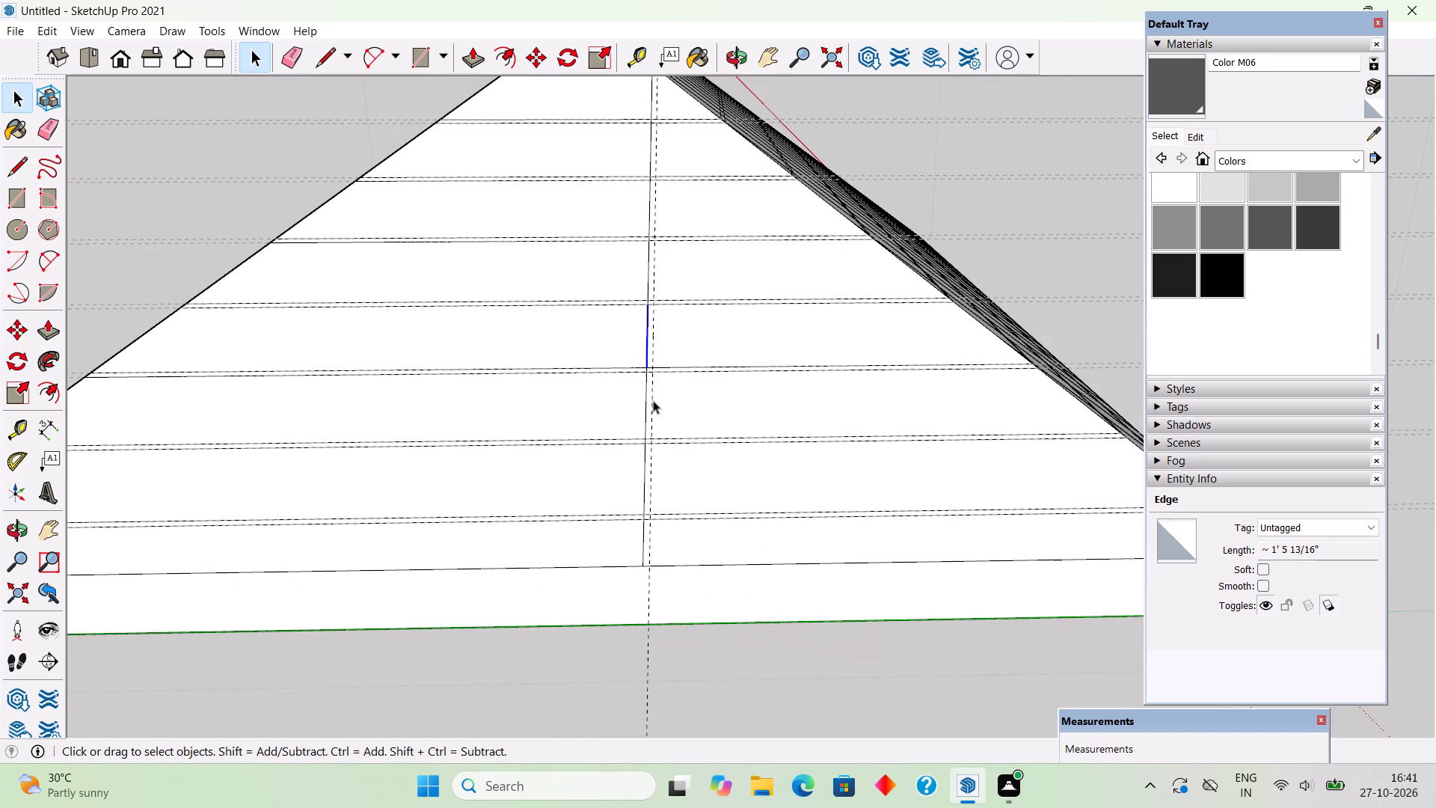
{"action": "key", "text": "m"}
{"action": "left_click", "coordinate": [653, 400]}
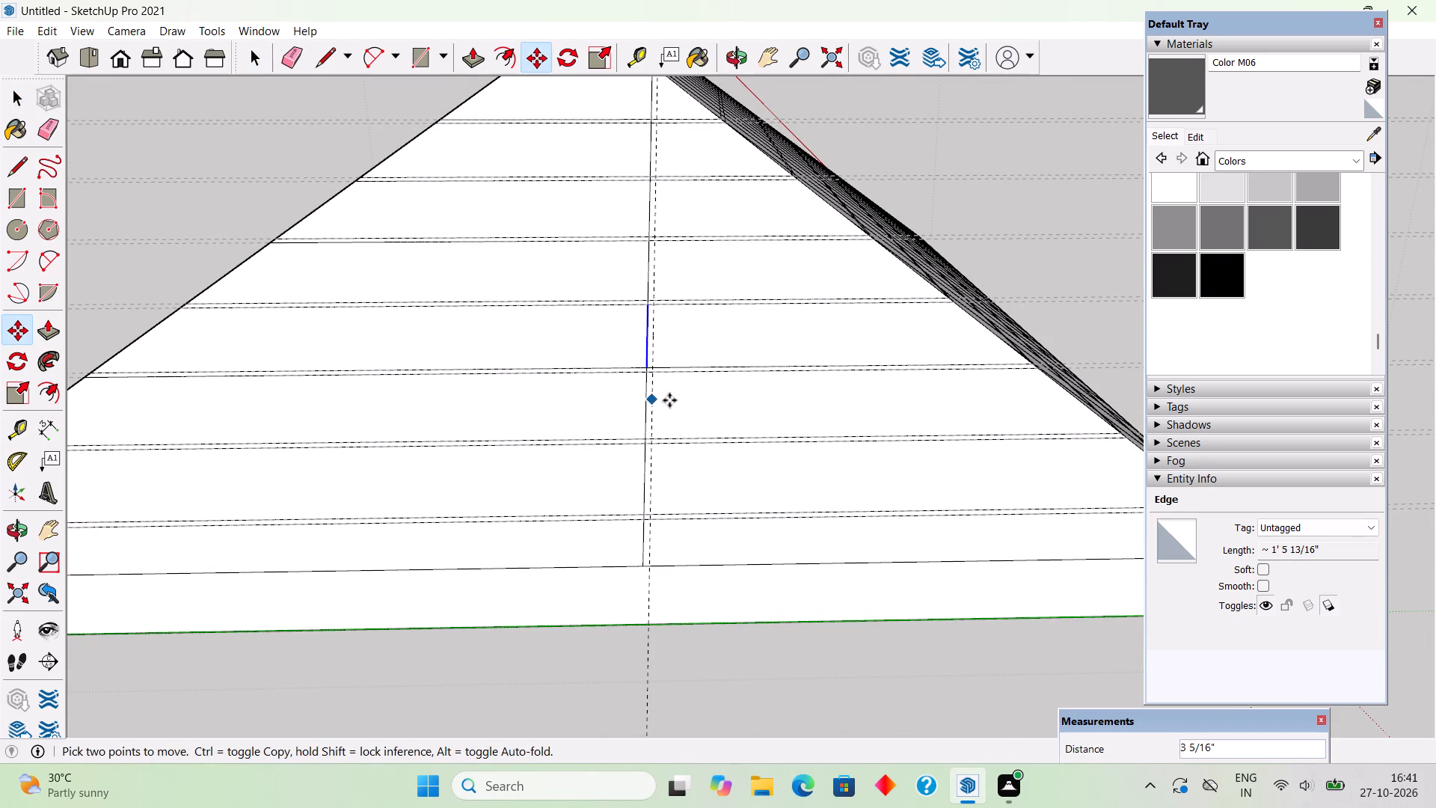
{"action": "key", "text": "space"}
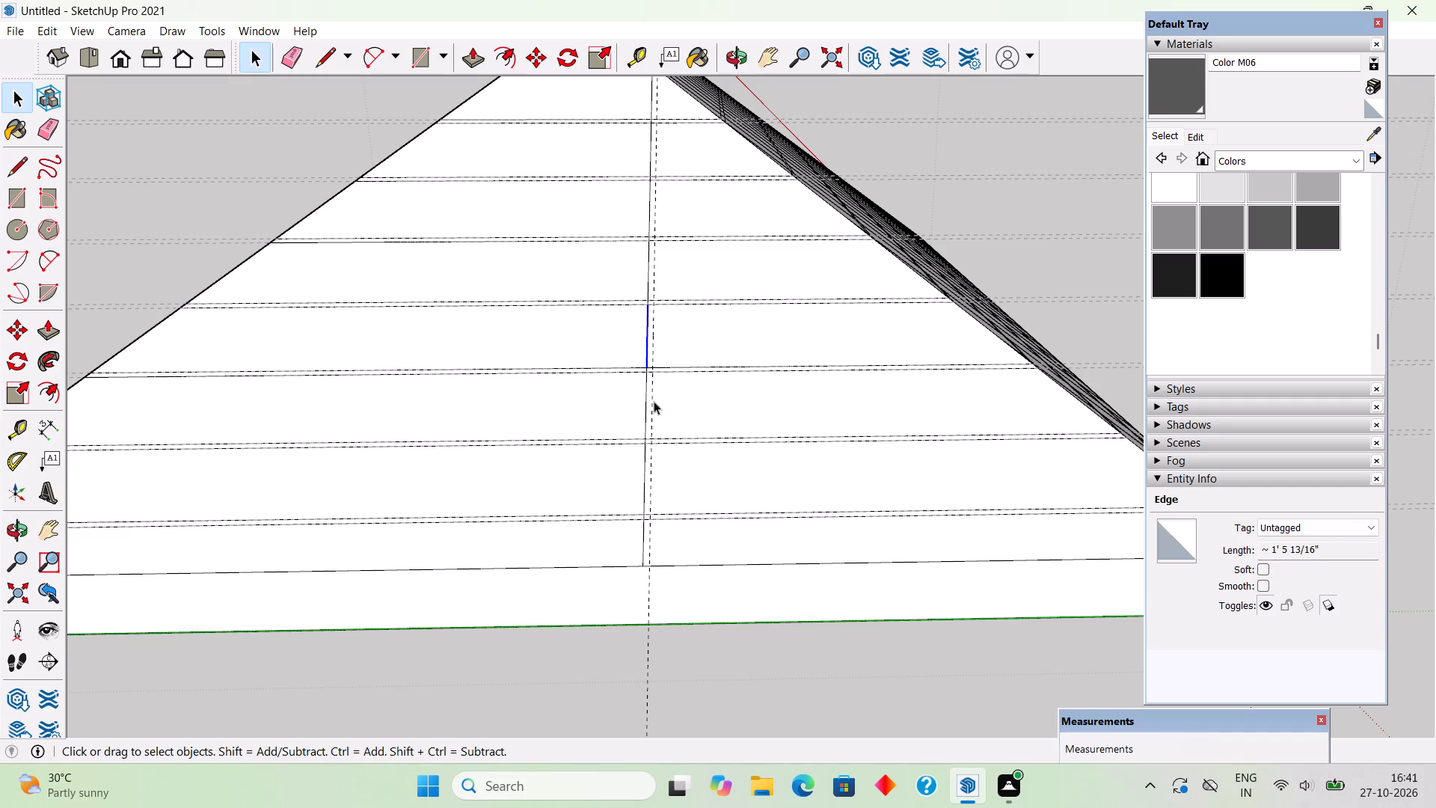
Copy the offset guide to where the second guide pair below the apex meets the gridded face's edge.
{"action": "left_click", "coordinate": [653, 409]}
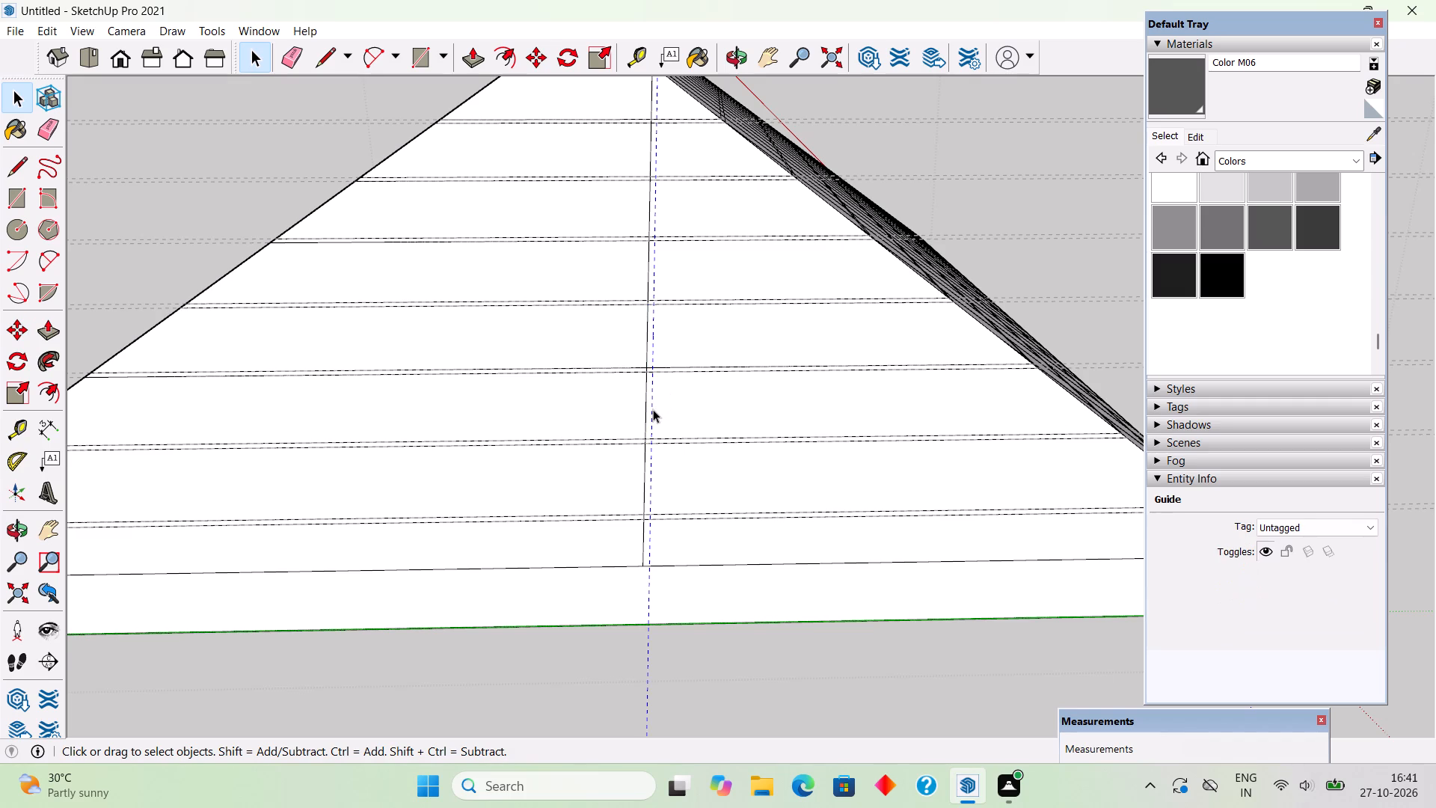
{"action": "key", "text": "m"}
{"action": "left_click", "coordinate": [653, 409]}
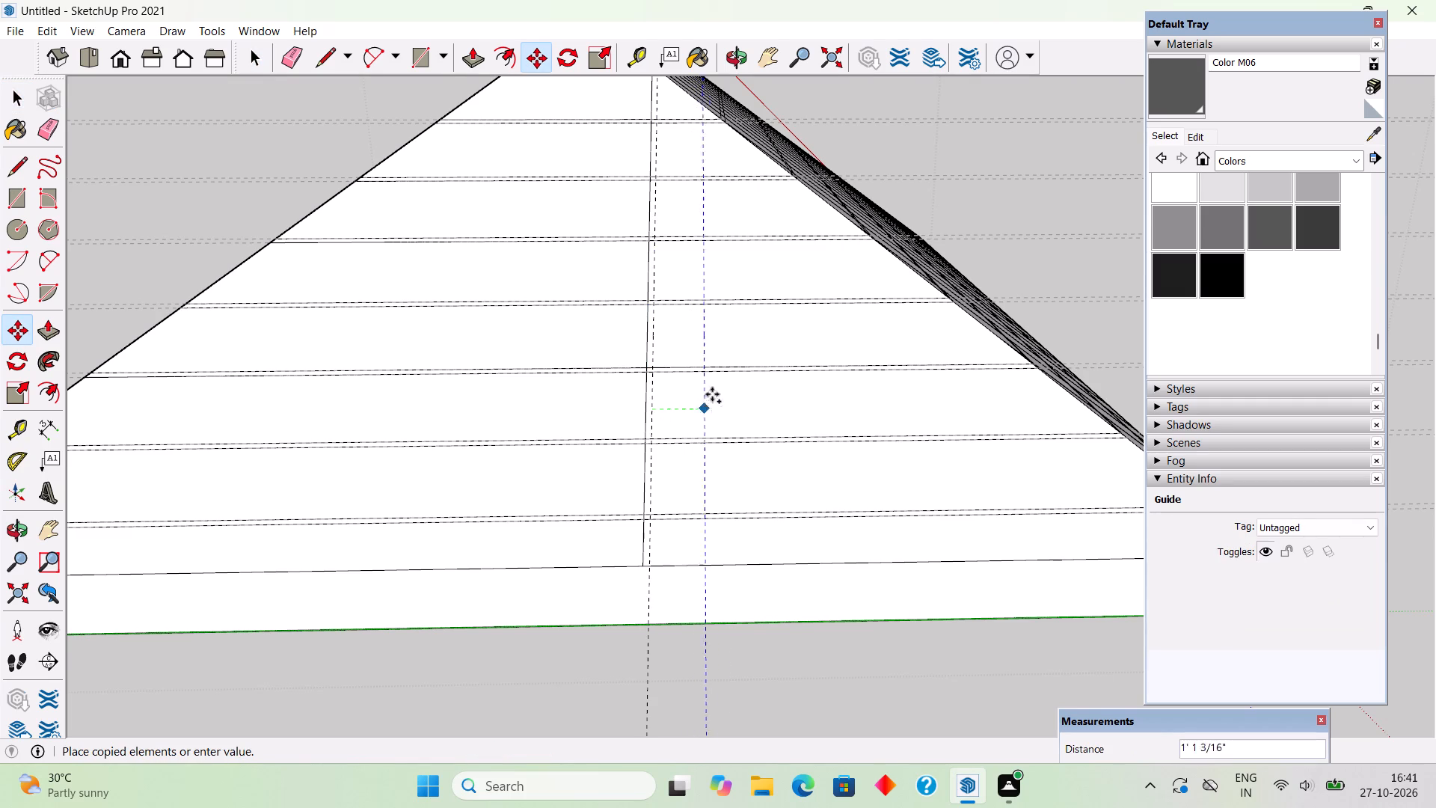
{"action": "scroll", "coordinate": [728, 161], "scroll_direction": "down", "scroll_amount": 7}
{"action": "scroll", "coordinate": [725, 151], "scroll_direction": "up", "scroll_amount": 6}
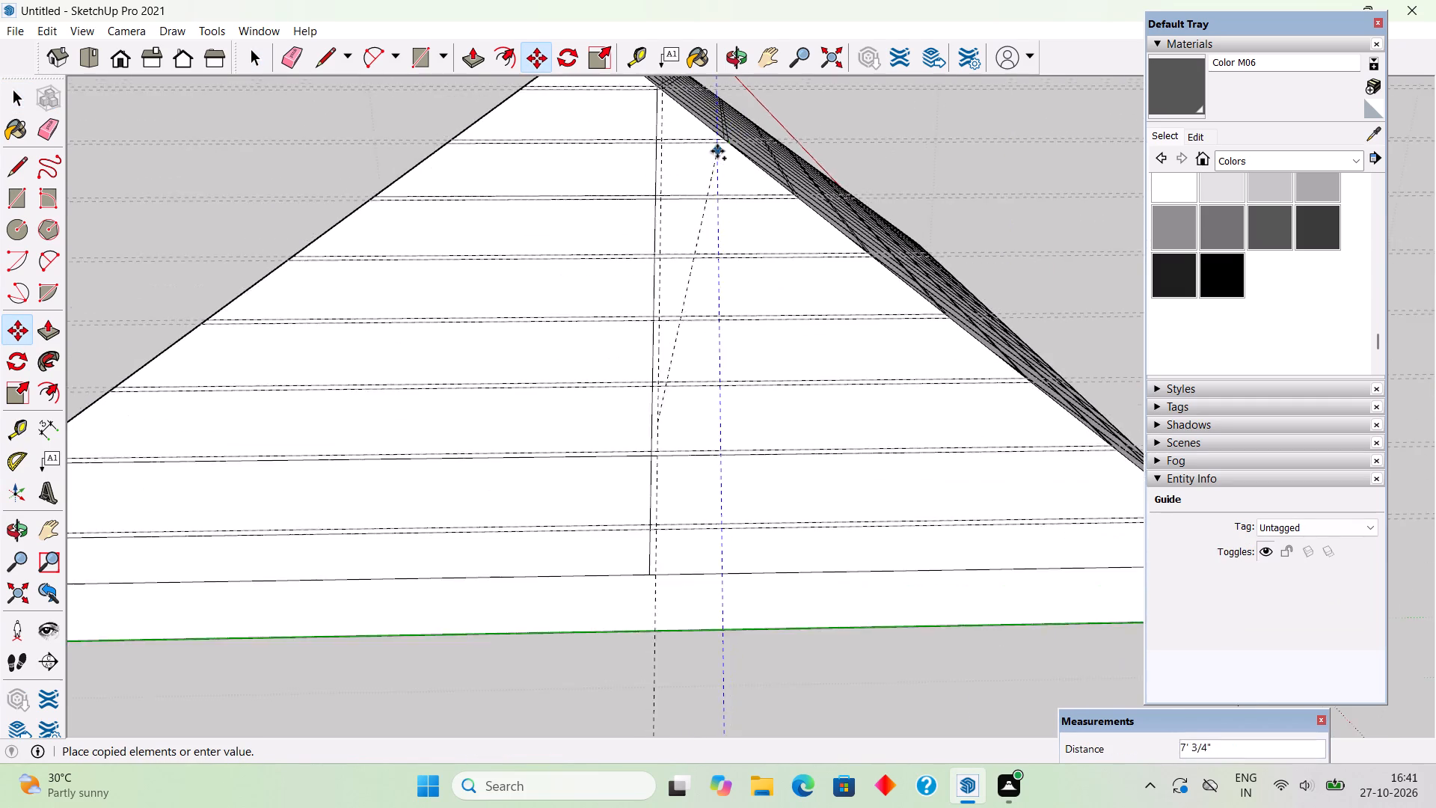
{"action": "scroll", "coordinate": [717, 151], "scroll_direction": "up", "scroll_amount": 12}
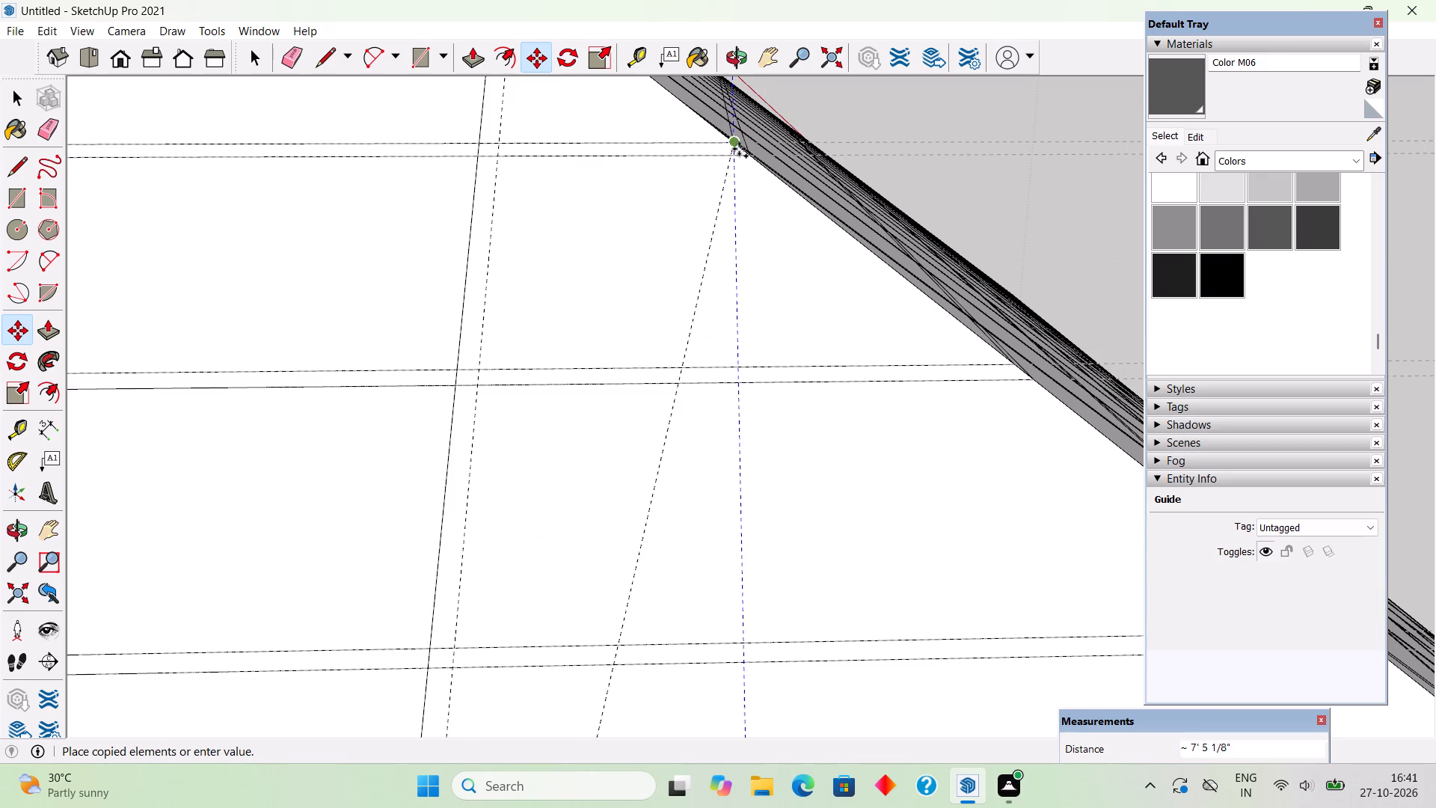
{"action": "scroll", "coordinate": [739, 150], "scroll_direction": "up", "scroll_amount": 4}
{"action": "left_click", "coordinate": [723, 141]}
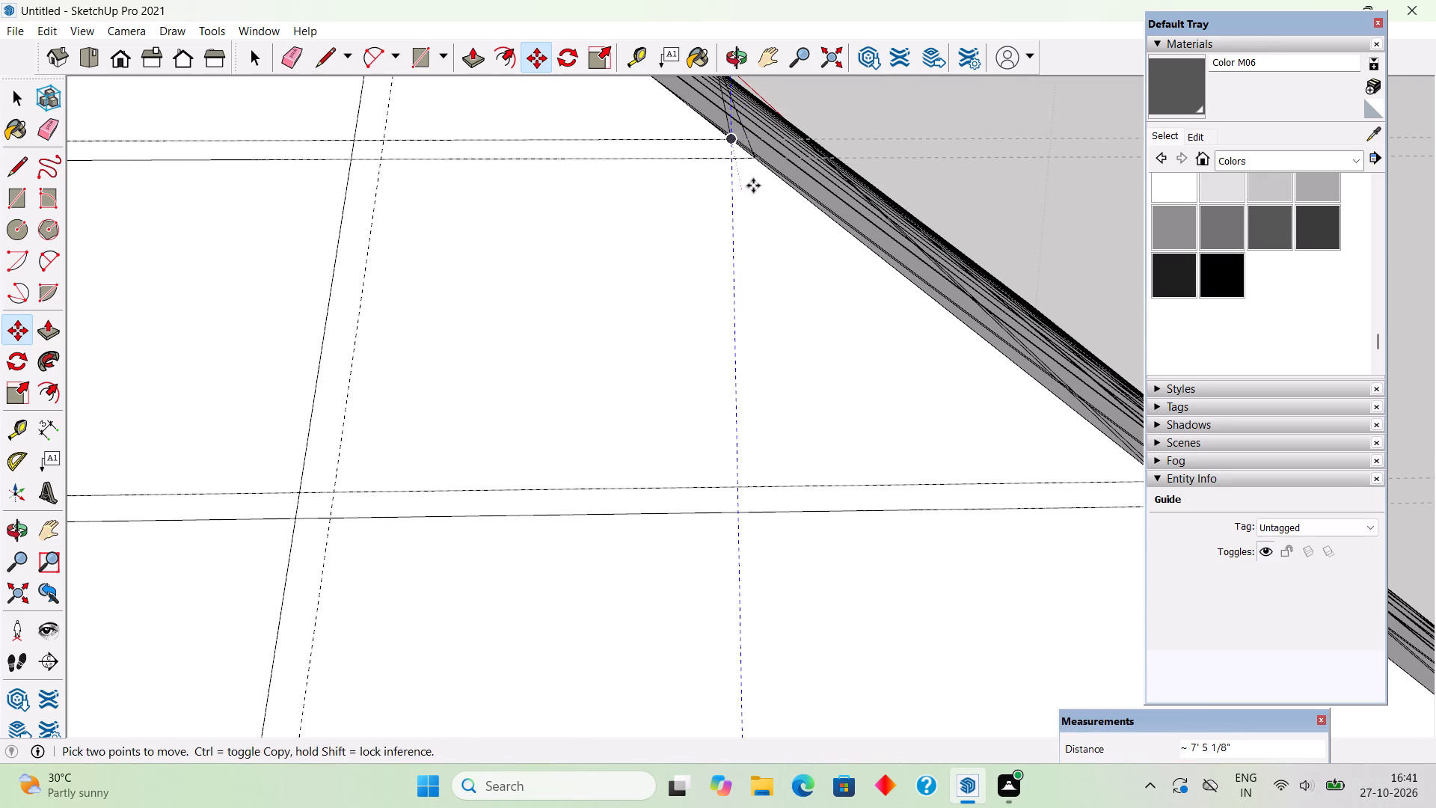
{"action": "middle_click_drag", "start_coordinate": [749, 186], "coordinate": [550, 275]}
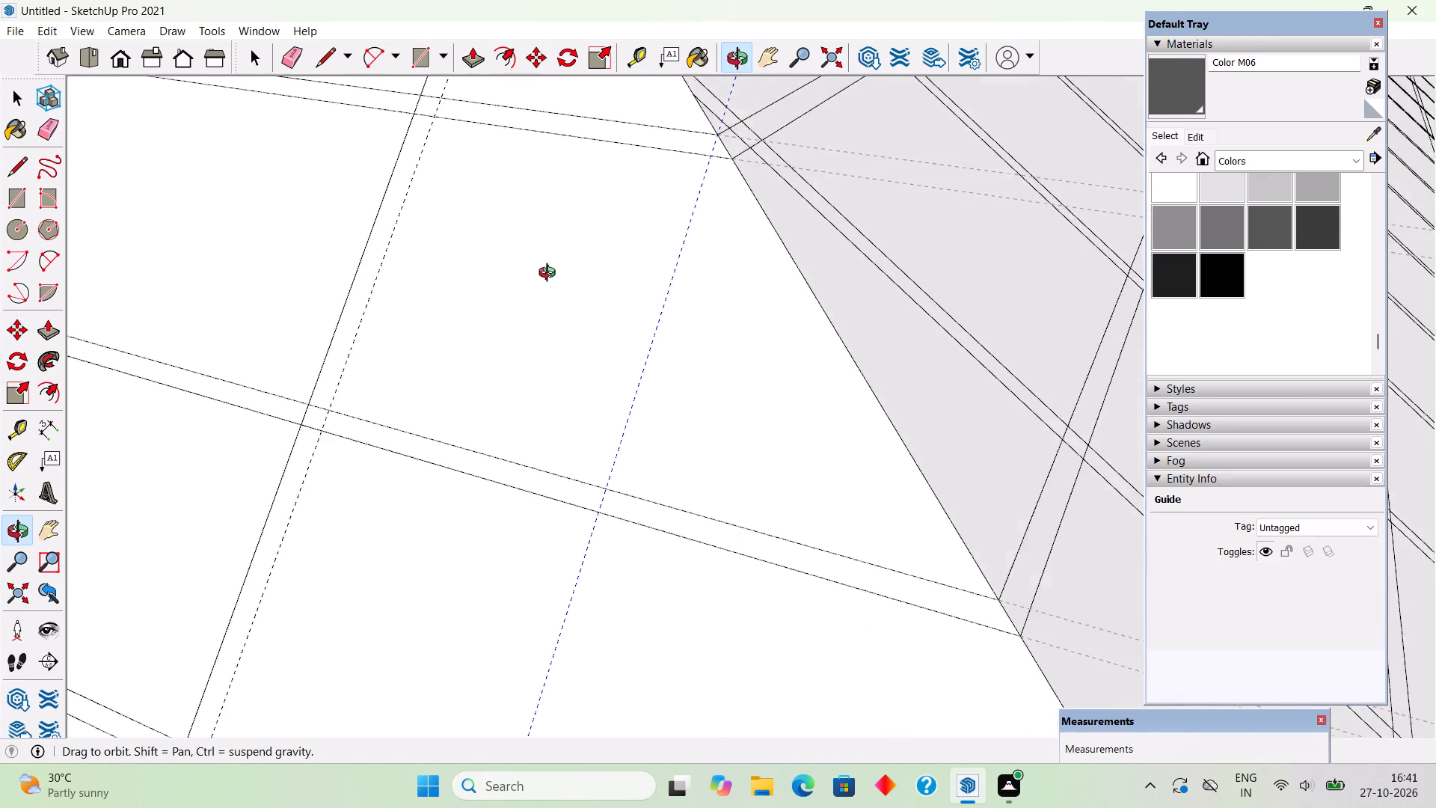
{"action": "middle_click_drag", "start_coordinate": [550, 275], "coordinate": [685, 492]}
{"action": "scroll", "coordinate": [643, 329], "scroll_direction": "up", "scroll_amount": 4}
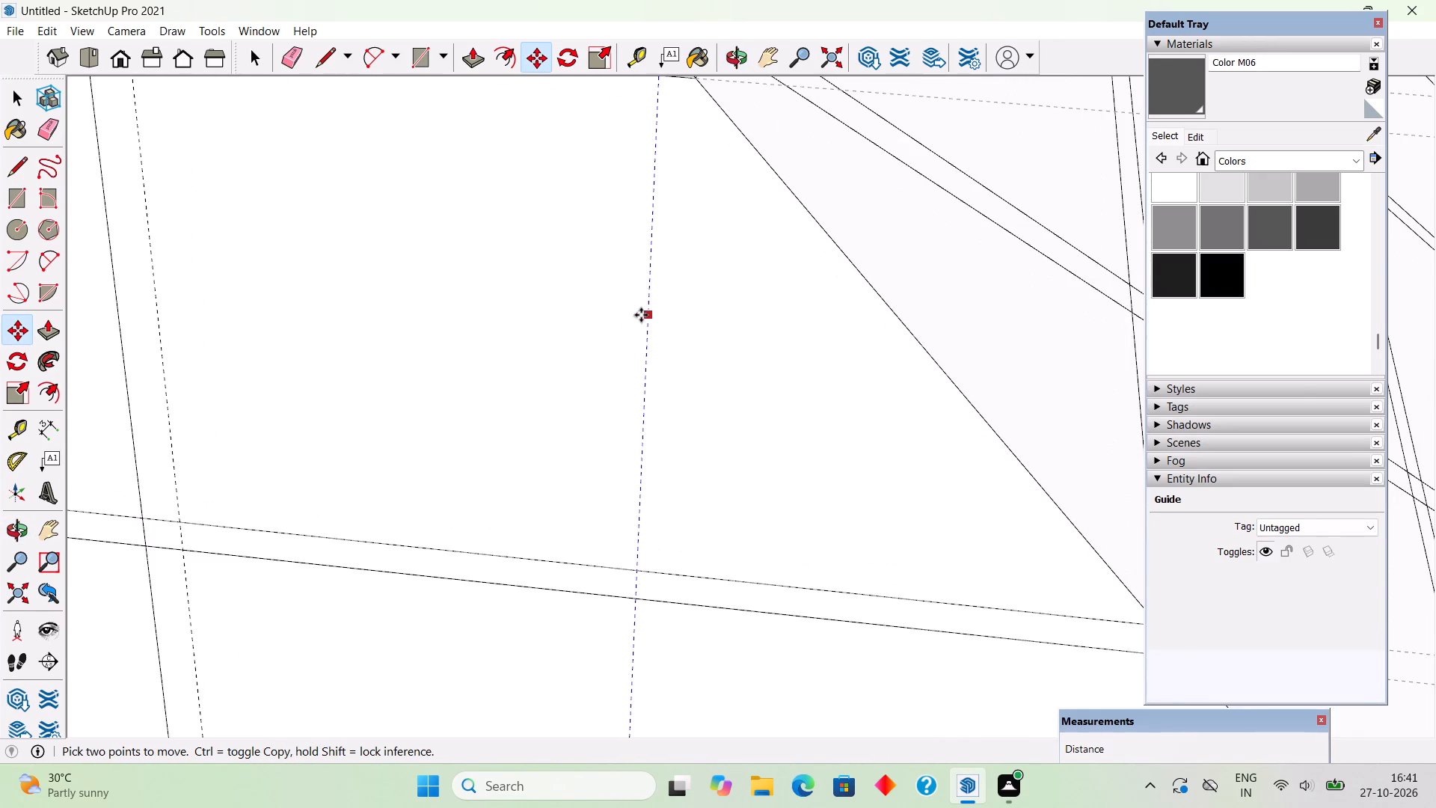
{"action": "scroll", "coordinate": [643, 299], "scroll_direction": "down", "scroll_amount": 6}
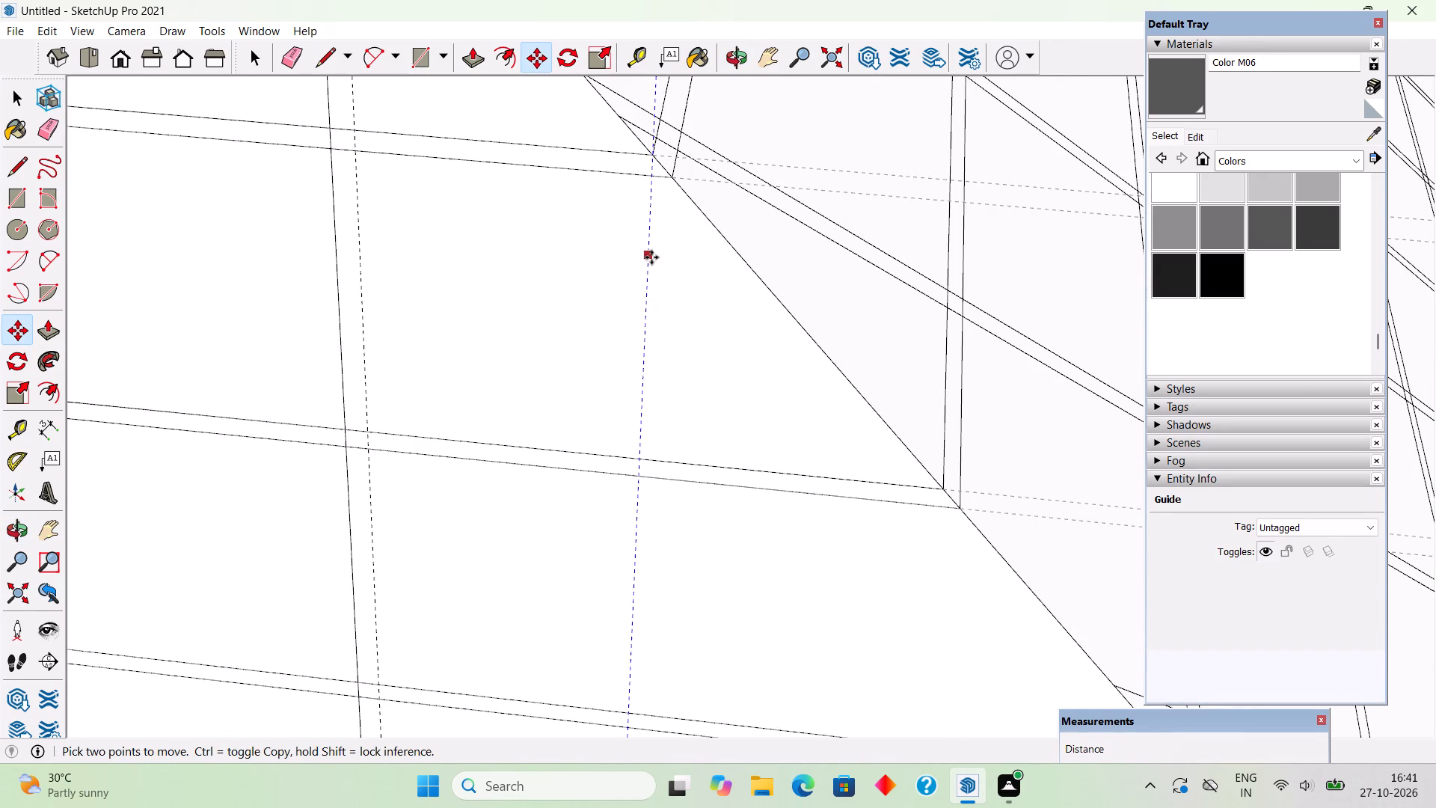
Copy the guide to where the lower line of the second band pair below the apex meets the gridded face's edge.
{"action": "left_click", "coordinate": [651, 257]}
{"action": "left_click", "coordinate": [667, 178]}
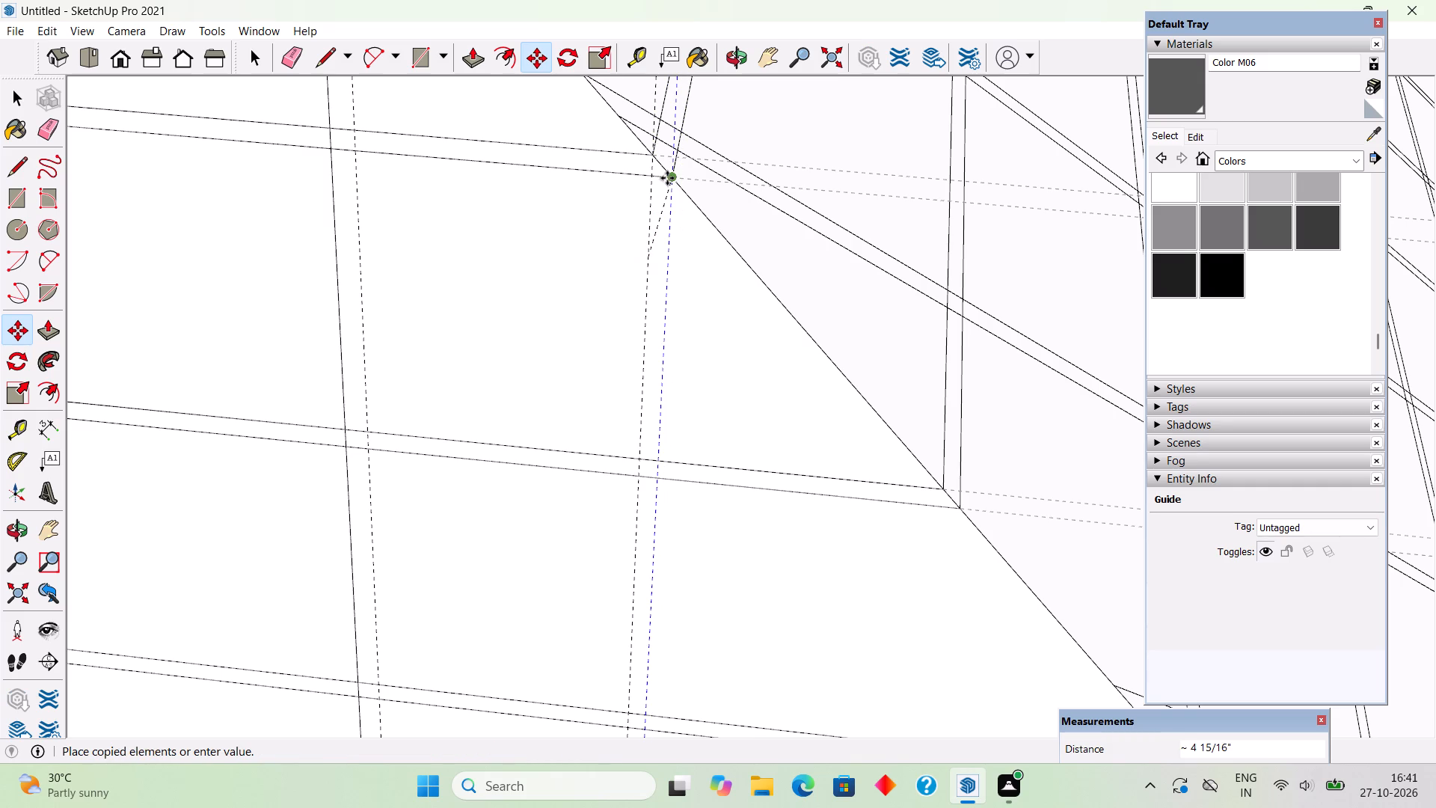
Copy both new downslope guides to where the third band pair meets the gridded face's edge, and repeat the copy x6 toward the base corner.
{"action": "key", "text": "space"}
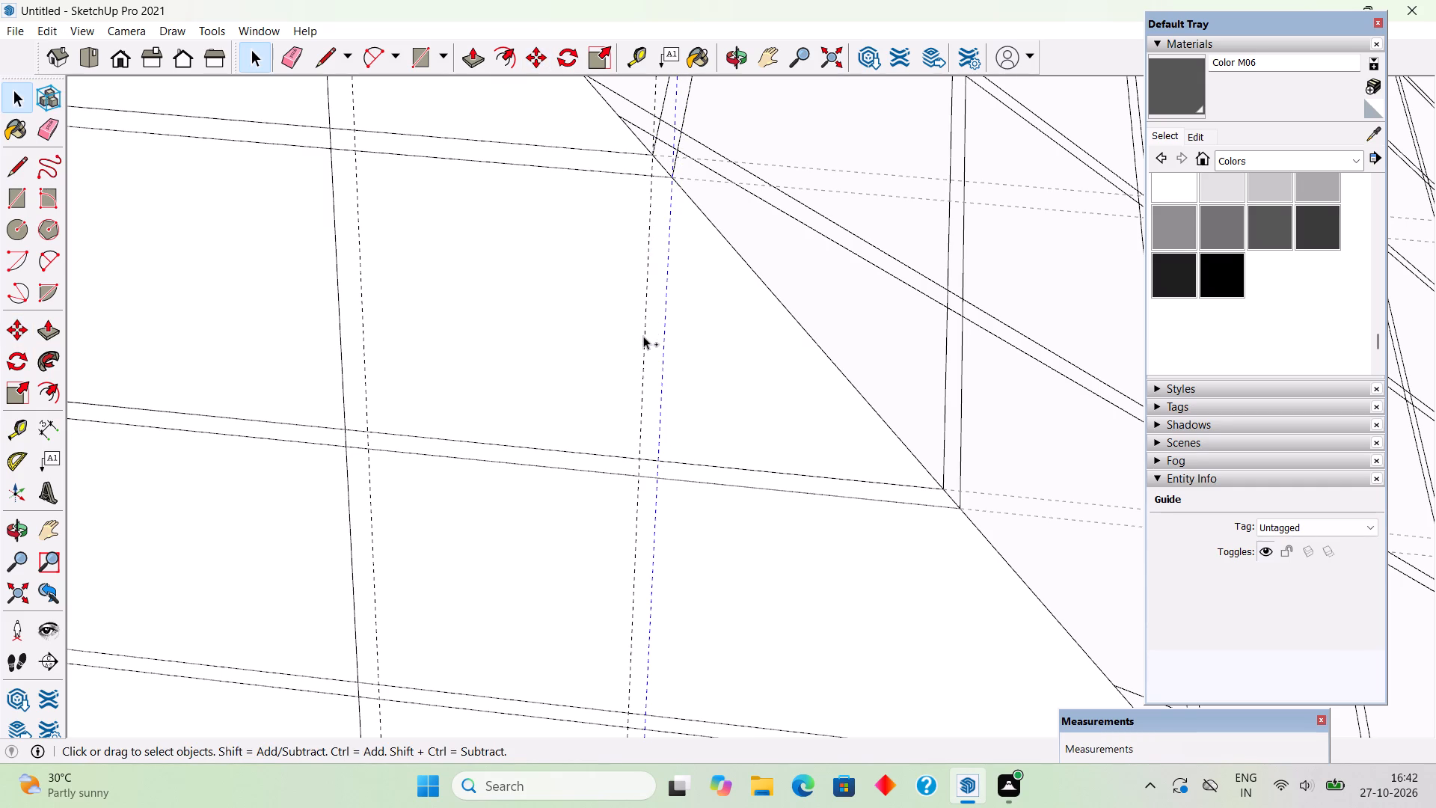
{"action": "left_click", "coordinate": [643, 336], "text": "ctrl"}
{"action": "key", "text": "m"}
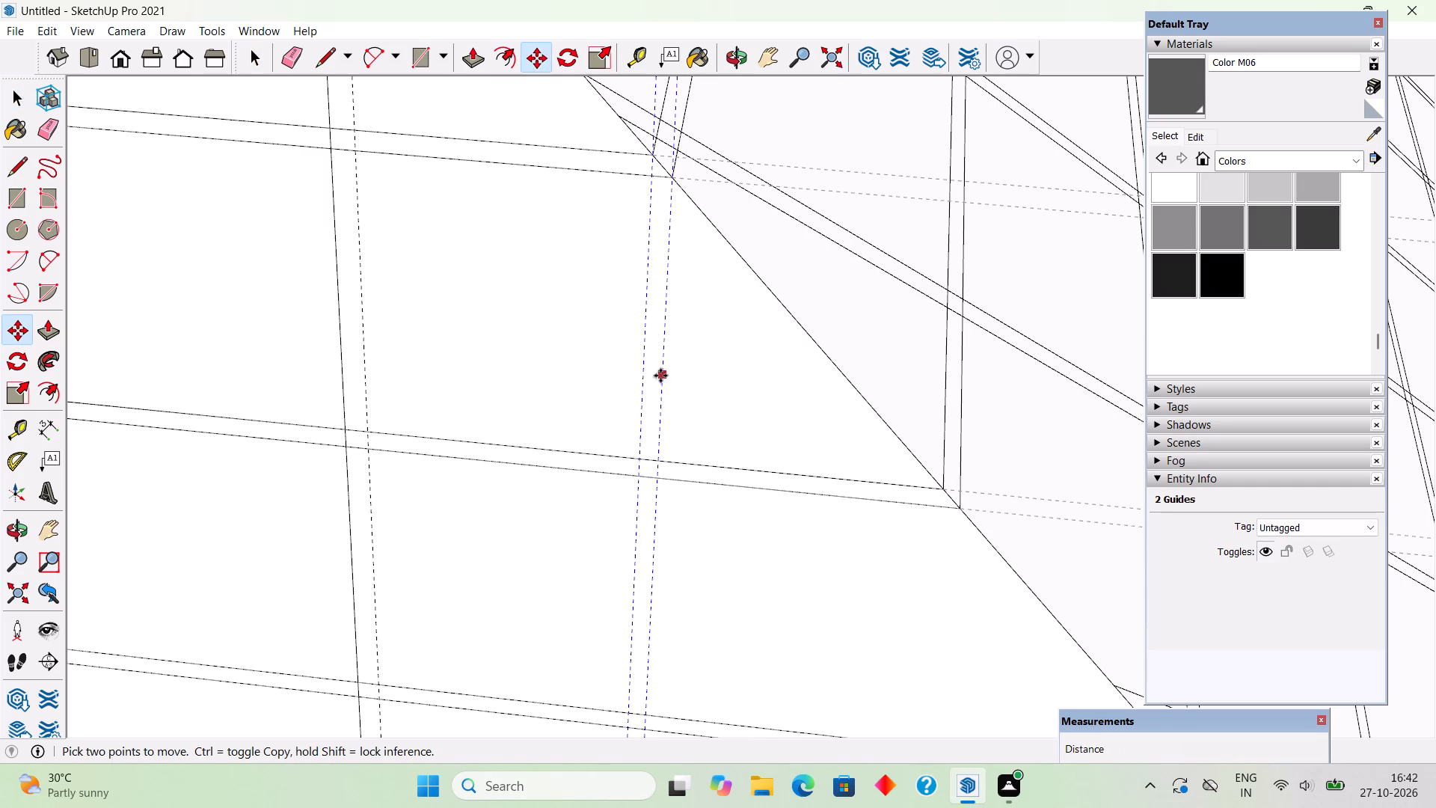
{"action": "left_click", "coordinate": [660, 376]}
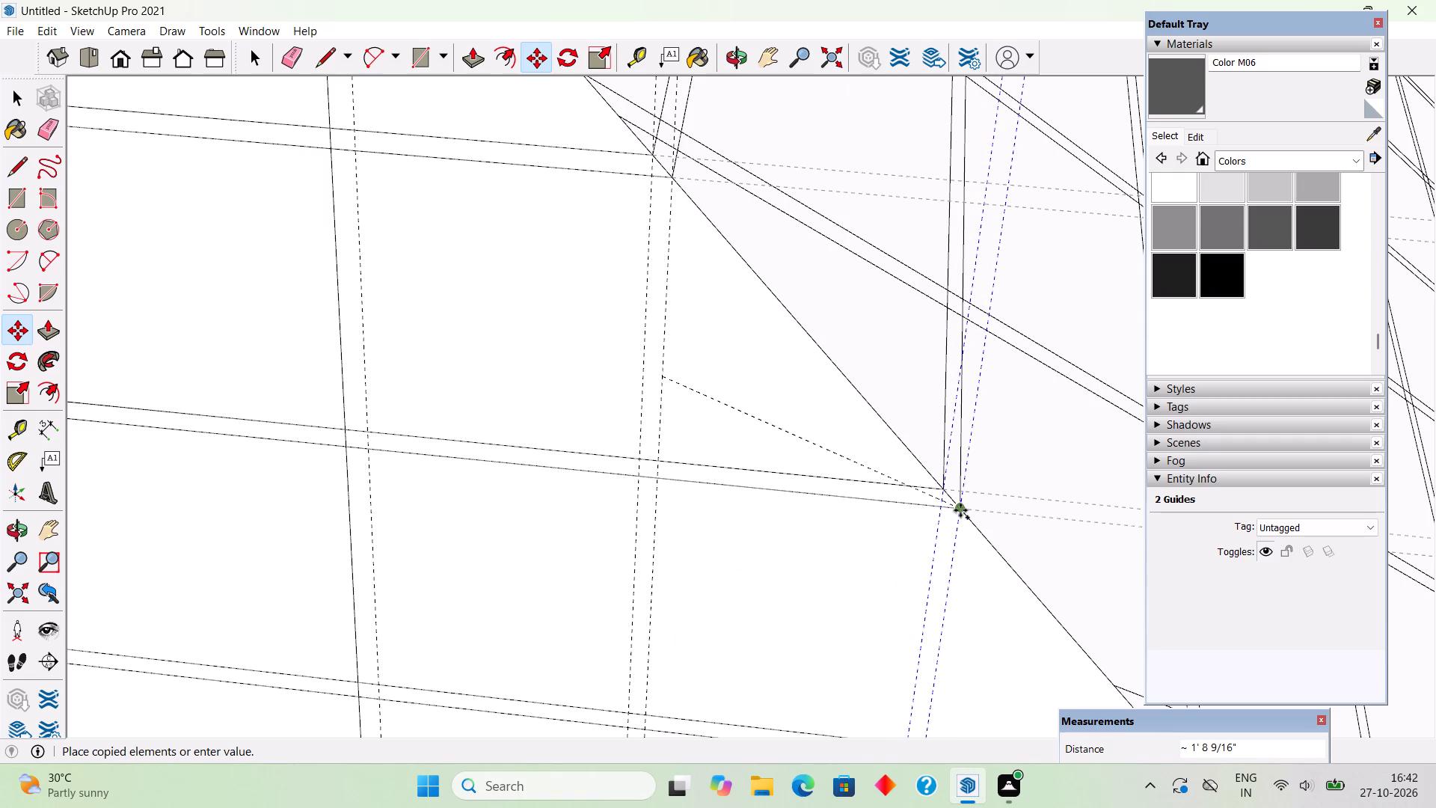
{"action": "left_click", "coordinate": [961, 509]}
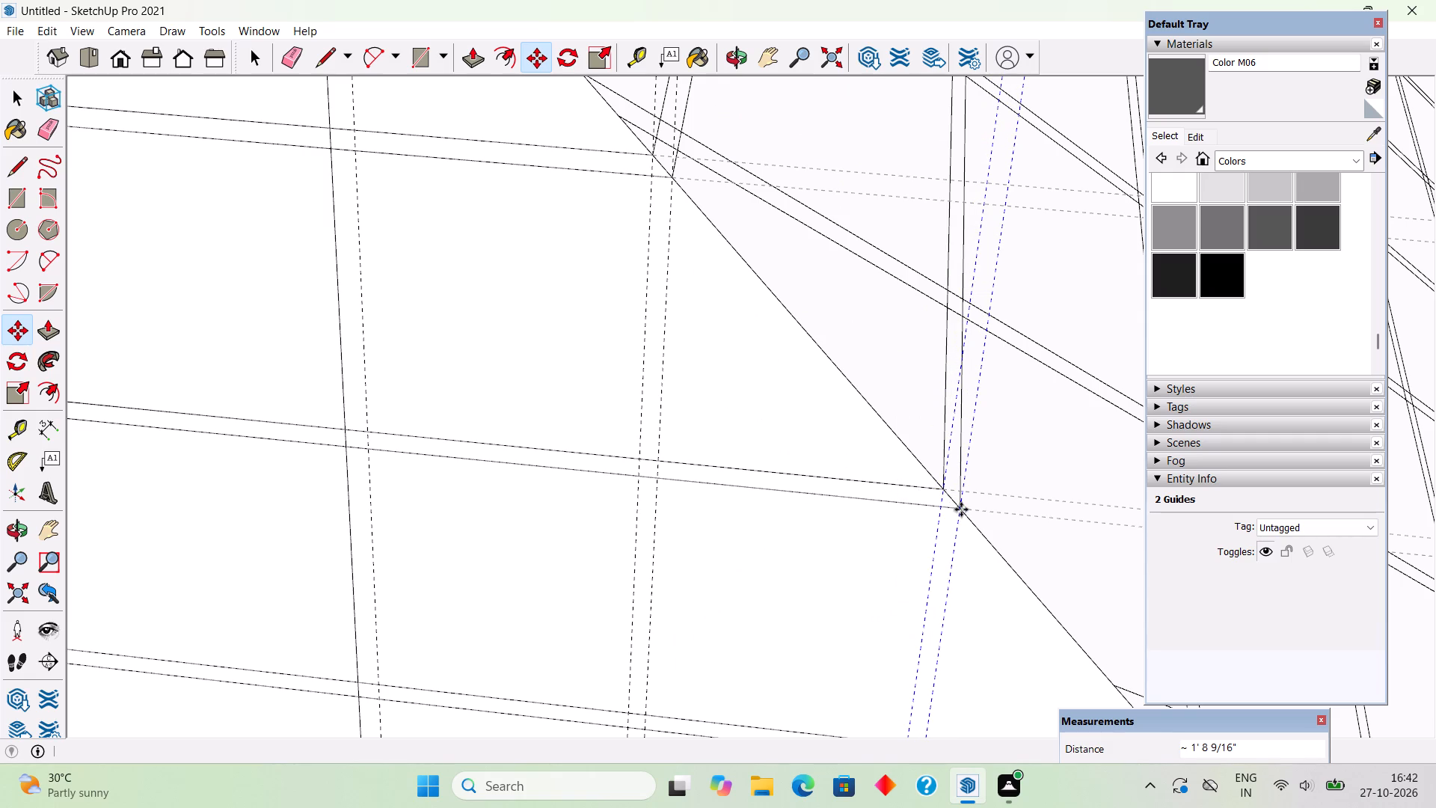
{"action": "scroll", "coordinate": [961, 509], "scroll_direction": "down", "scroll_amount": 10}
{"action": "scroll", "coordinate": [815, 470], "scroll_direction": "down", "scroll_amount": 5}
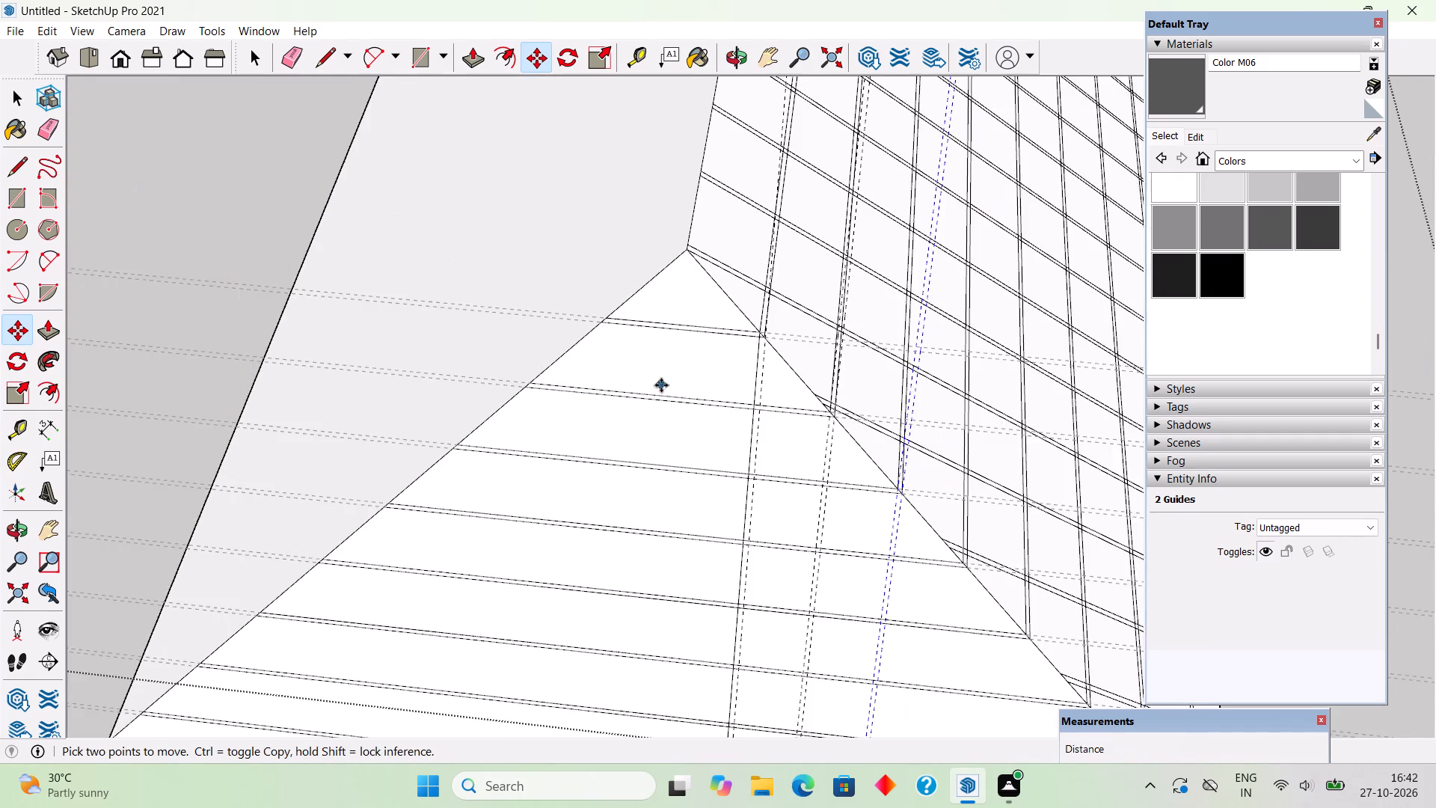
{"action": "scroll", "coordinate": [645, 380], "scroll_direction": "down", "scroll_amount": 6}
{"action": "middle_click_drag", "start_coordinate": [868, 551], "coordinate": [732, 193]}
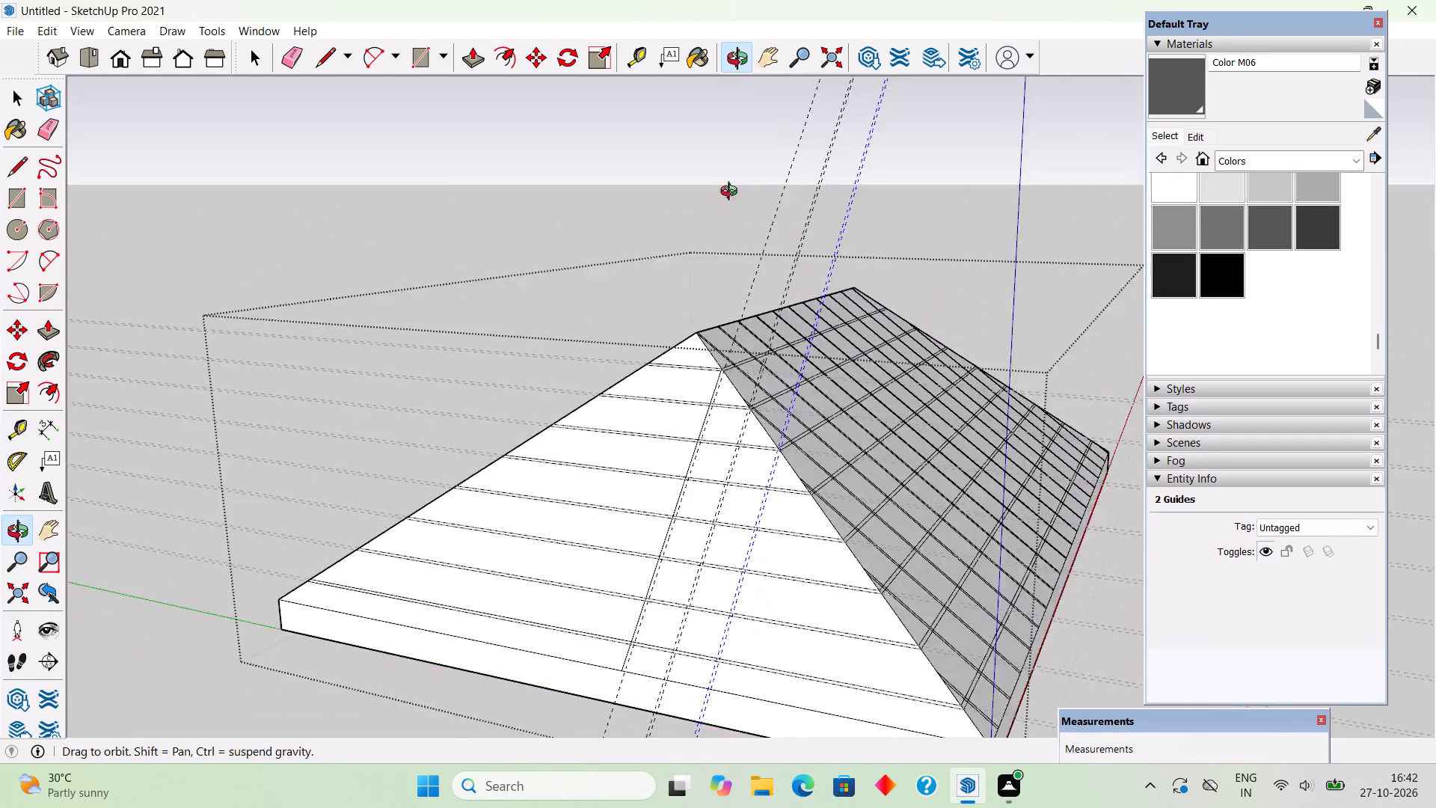
{"action": "middle_click_drag", "start_coordinate": [732, 193], "coordinate": [801, 221]}
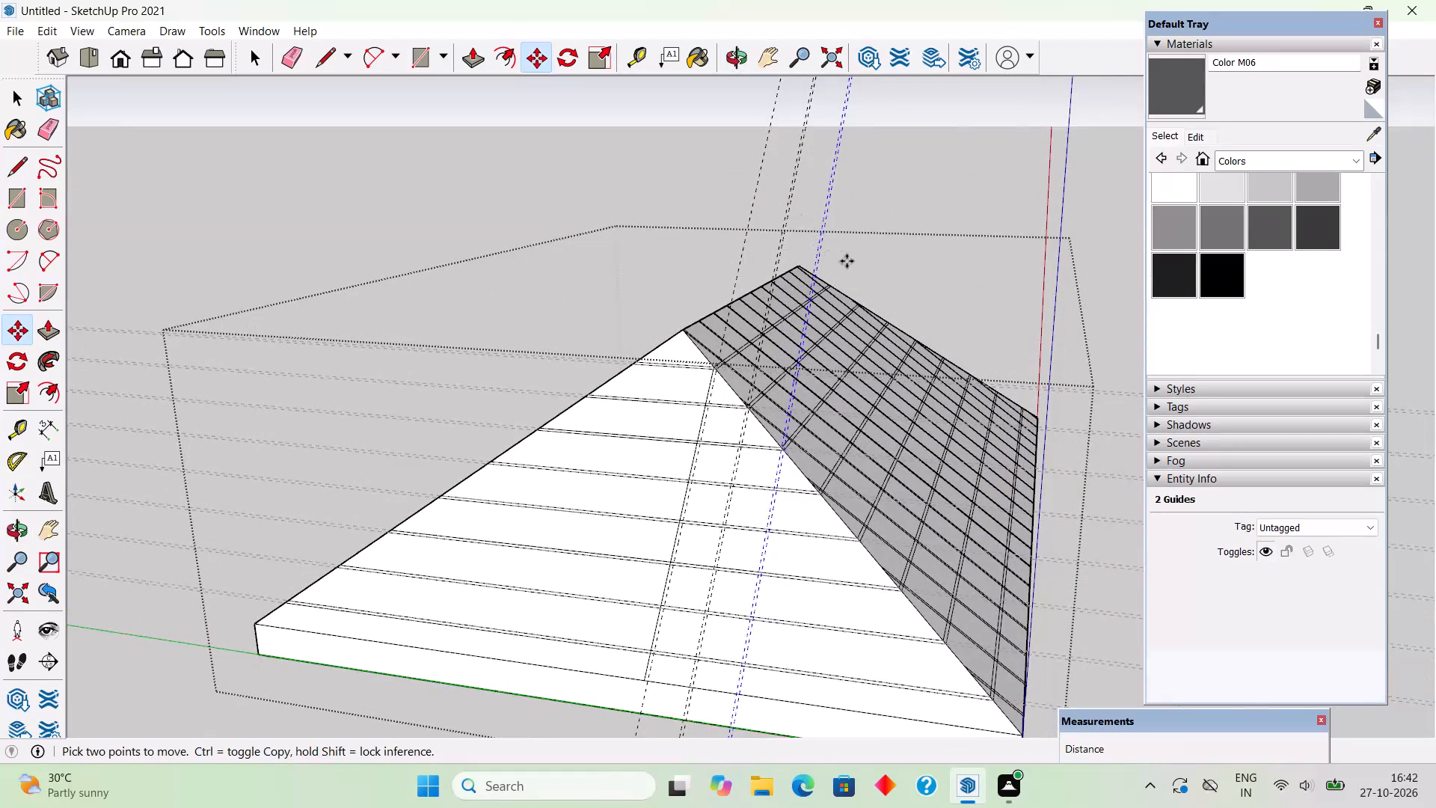
{"action": "key", "text": "x"}
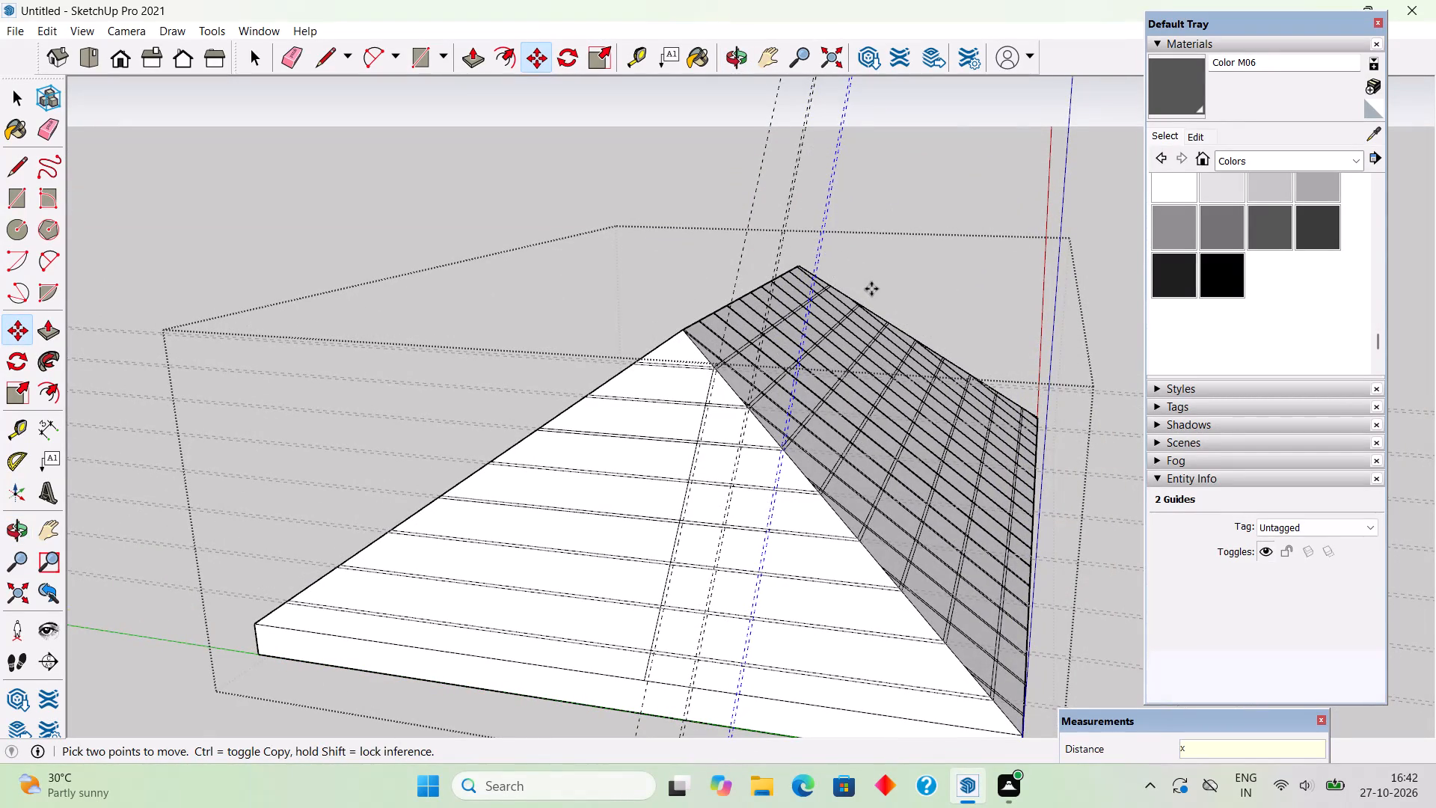
{"action": "key", "text": "6"}
{"action": "key", "text": "Return"}
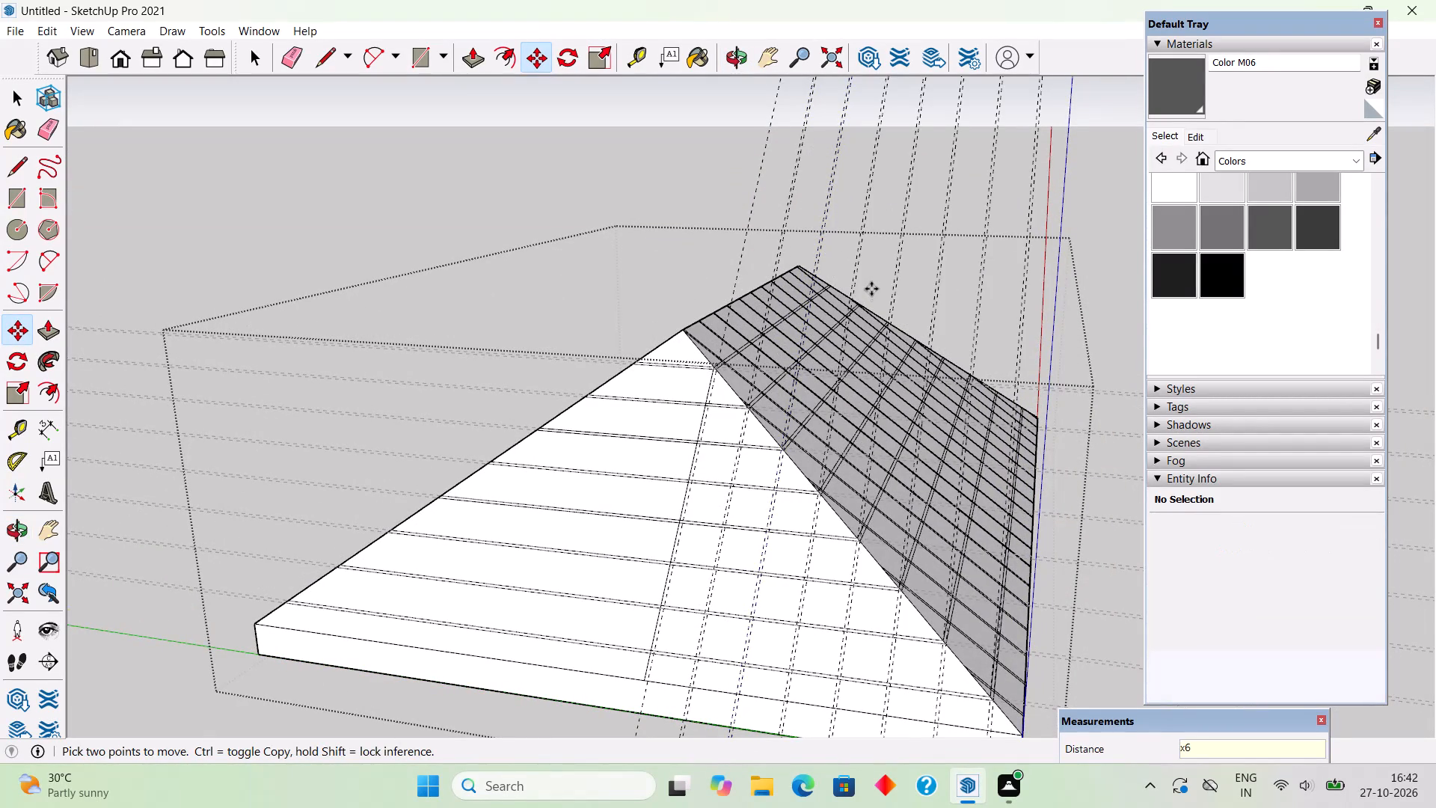
{"action": "key", "text": "space"}
Add a guide directly along the existing downslope line on the triangular face.
{"action": "scroll", "coordinate": [853, 296], "scroll_direction": "down", "scroll_amount": 4}
{"action": "middle_click_drag", "start_coordinate": [734, 469], "coordinate": [846, 539]}
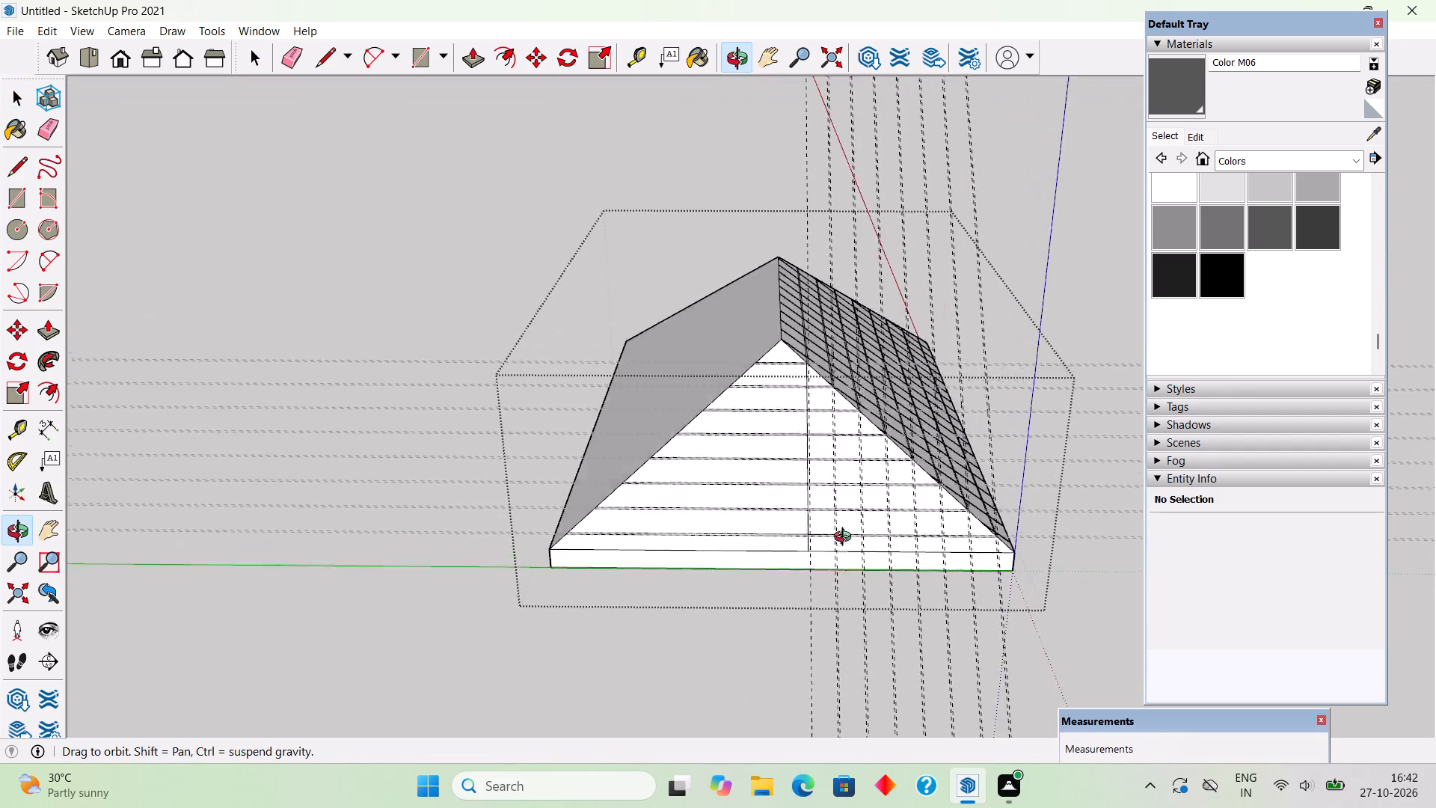
{"action": "middle_click_drag", "start_coordinate": [846, 539], "coordinate": [892, 569]}
{"action": "scroll", "coordinate": [835, 438], "scroll_direction": "up", "scroll_amount": 4}
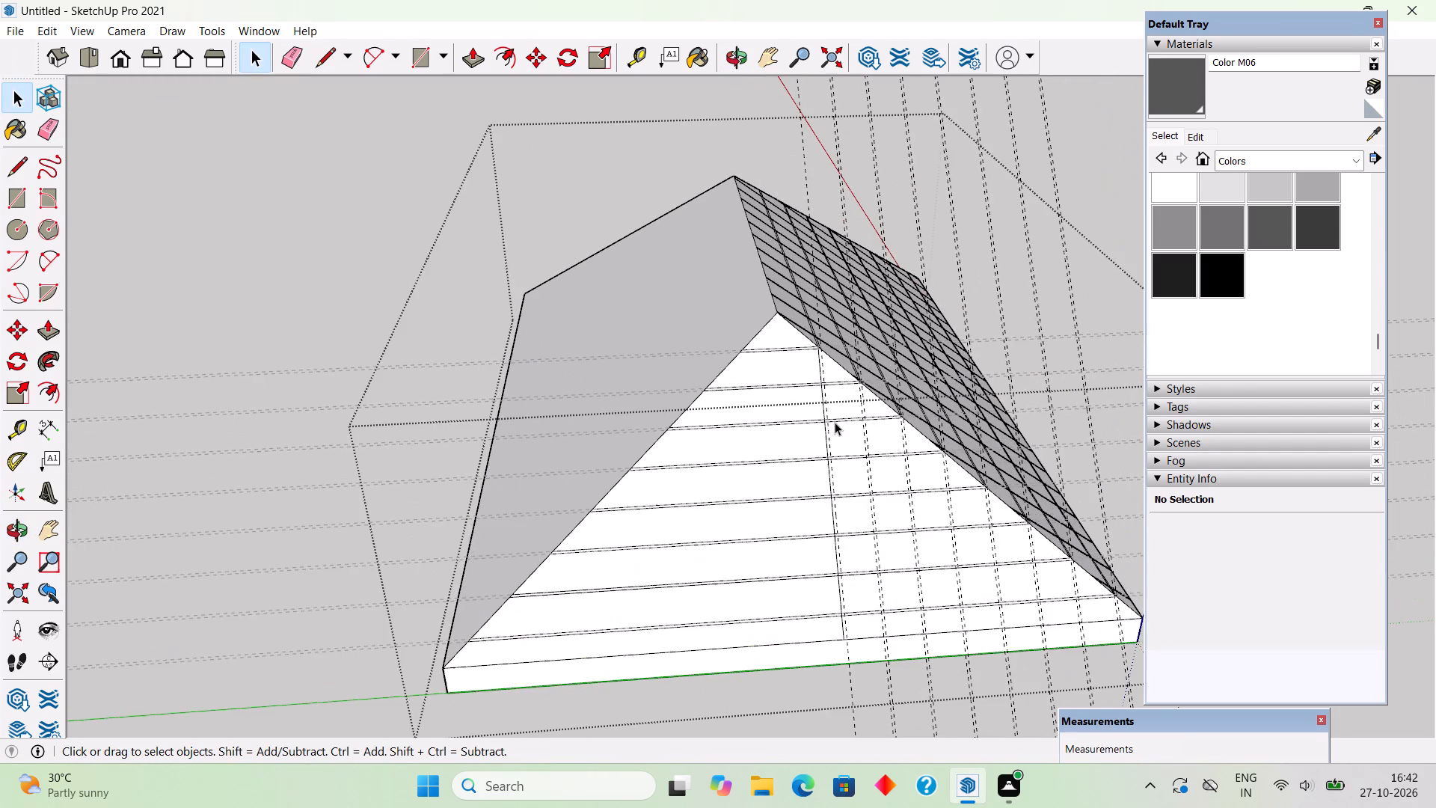
{"action": "middle_click_drag", "start_coordinate": [777, 420], "coordinate": [717, 403]}
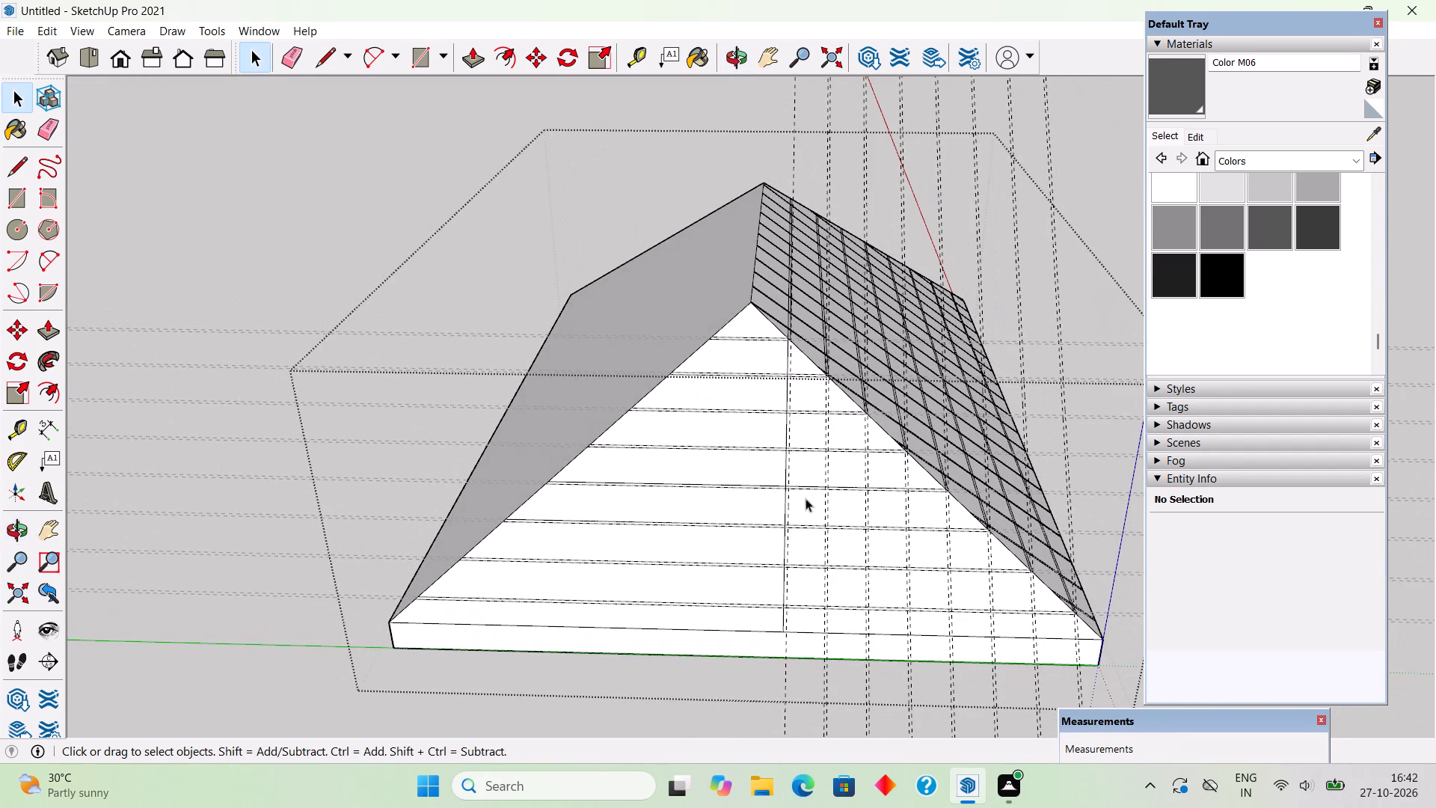
{"action": "scroll", "coordinate": [829, 594], "scroll_direction": "up", "scroll_amount": 5}
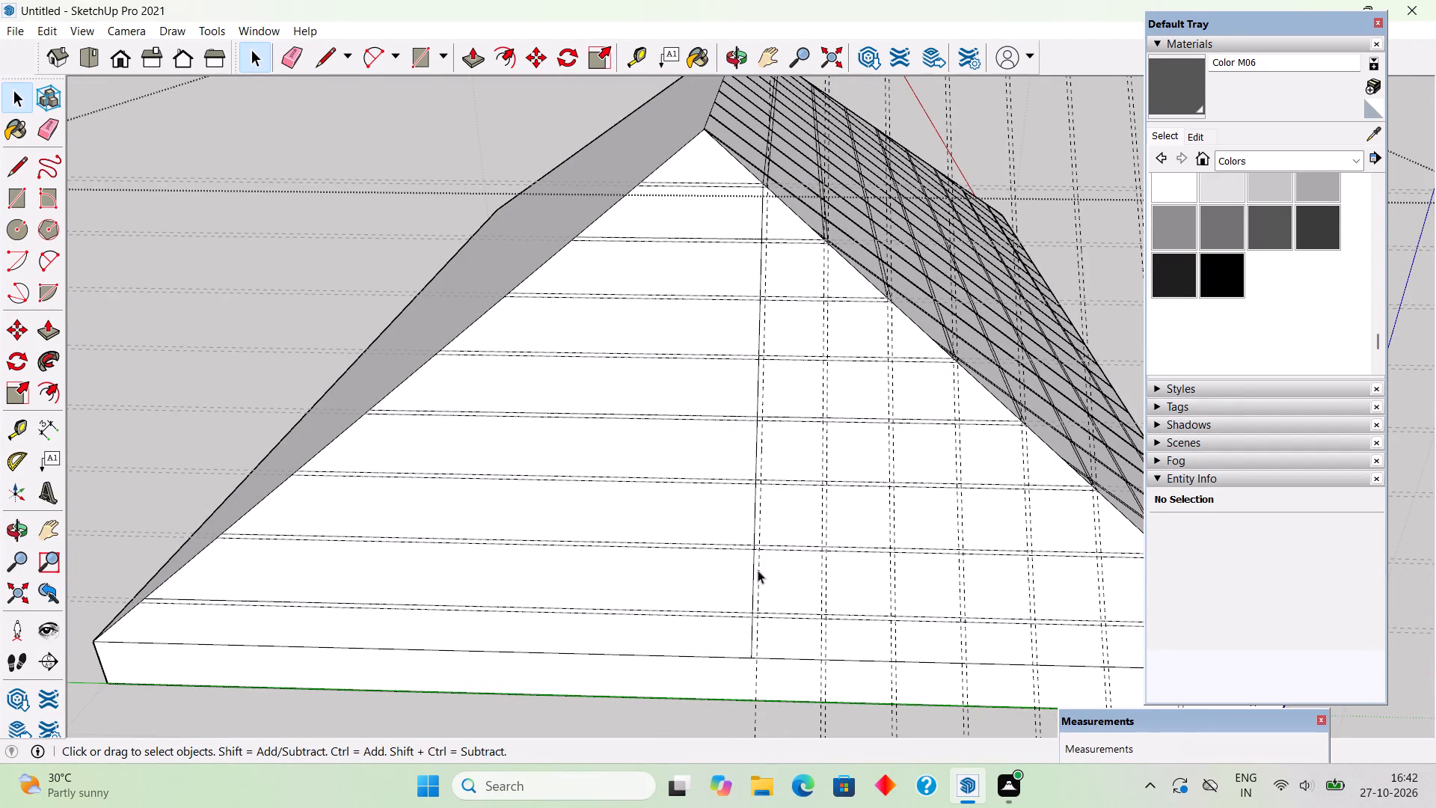
{"action": "key", "text": "t"}
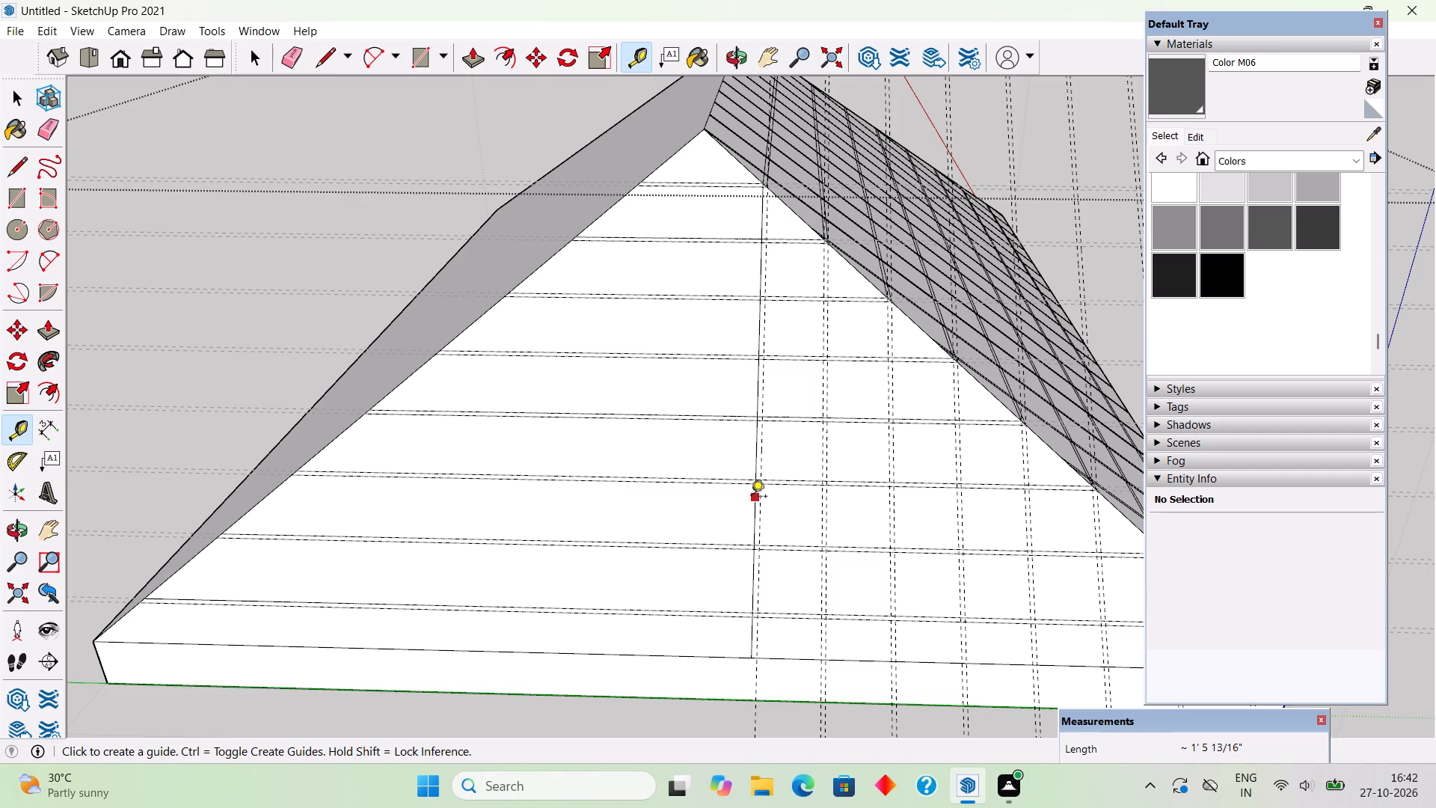
{"action": "left_click", "coordinate": [751, 498]}
{"action": "left_click", "coordinate": [751, 498]}
Copy the guide pair at the downslope line 2' away from the gridded face and repeat the copy x10 across the triangular face.
{"action": "key", "text": "space"}
{"action": "scroll", "coordinate": [764, 636], "scroll_direction": "up", "scroll_amount": 1}
{"action": "left_click", "coordinate": [755, 632]}
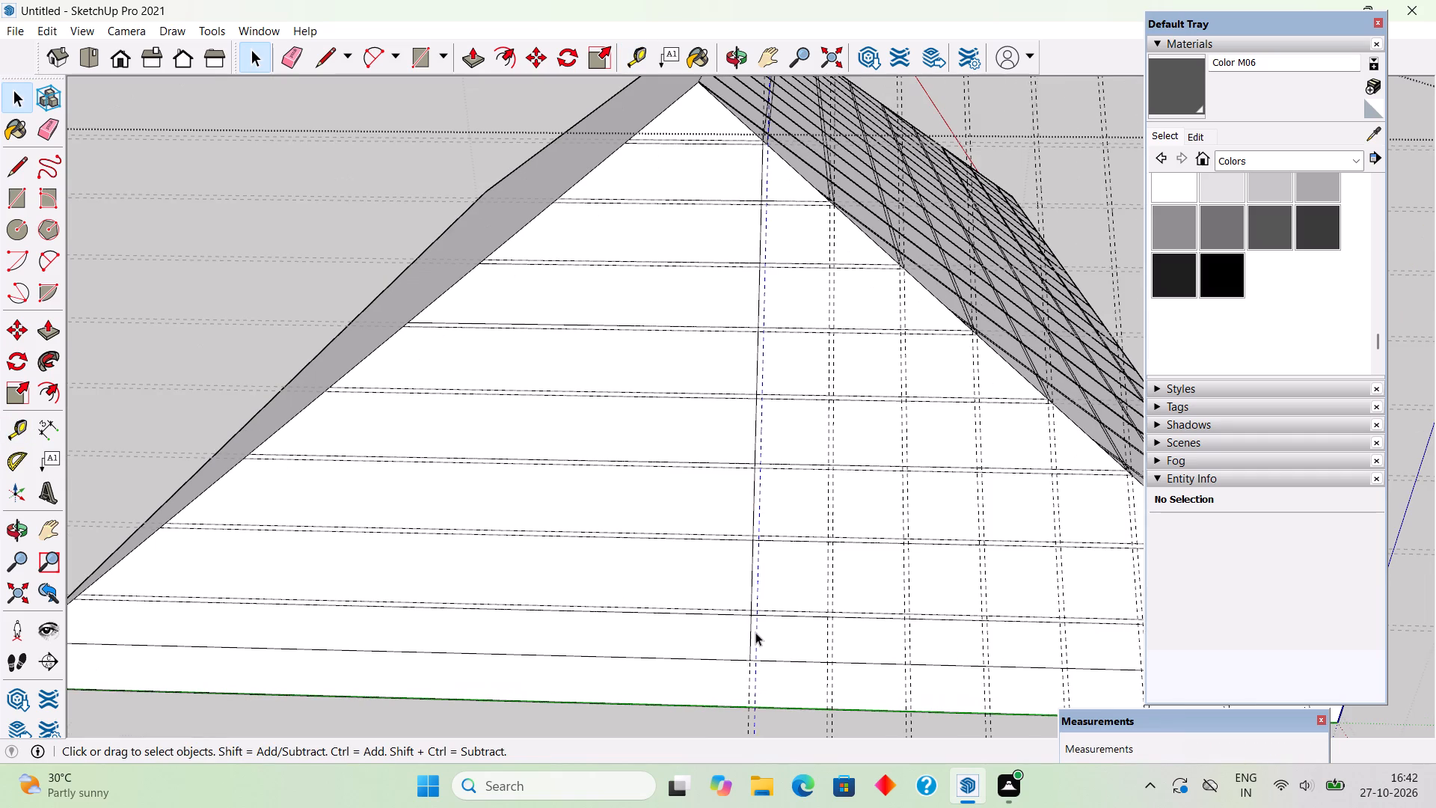
{"action": "left_click", "coordinate": [749, 696], "text": "ctrl"}
{"action": "key", "text": "m"}
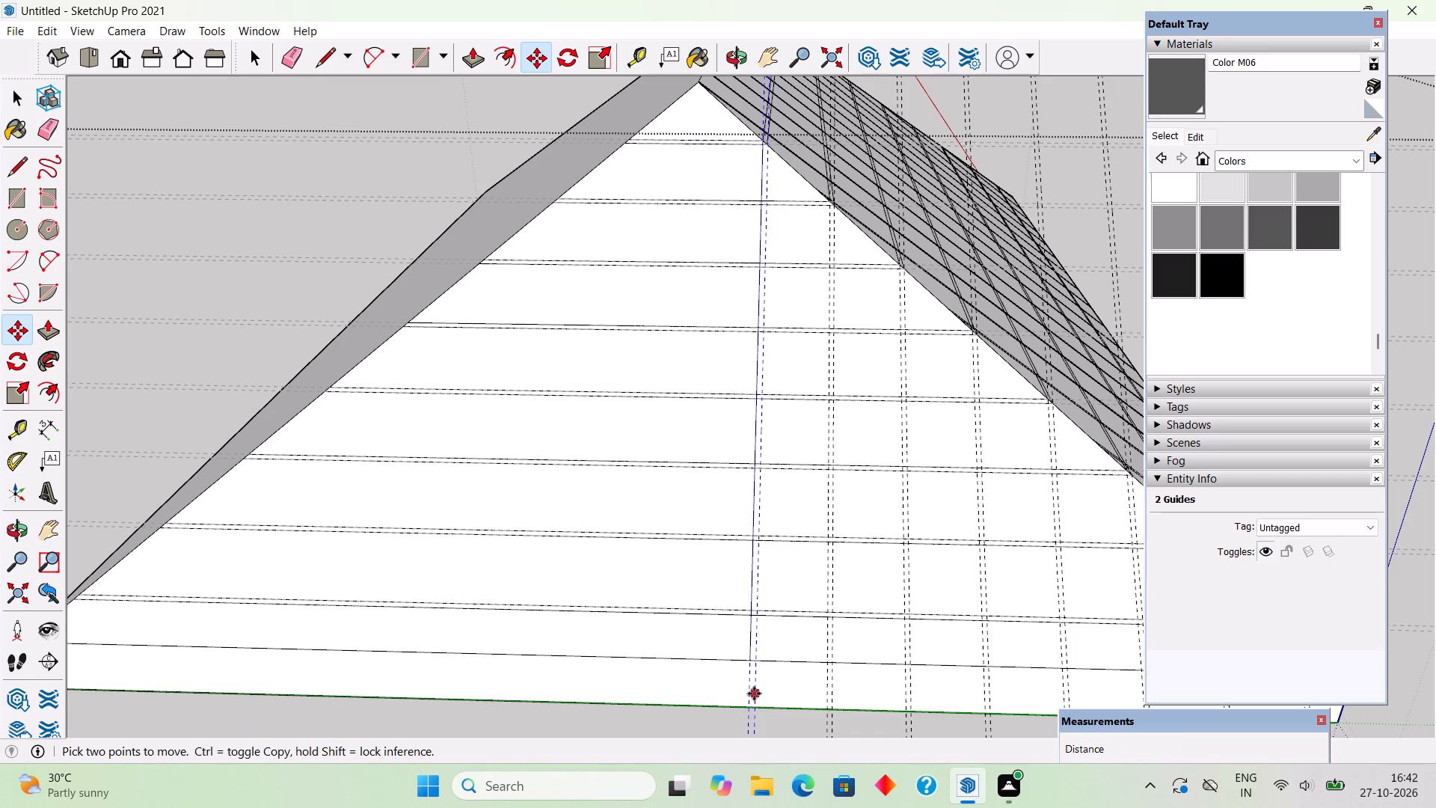
{"action": "left_click", "coordinate": [756, 694]}
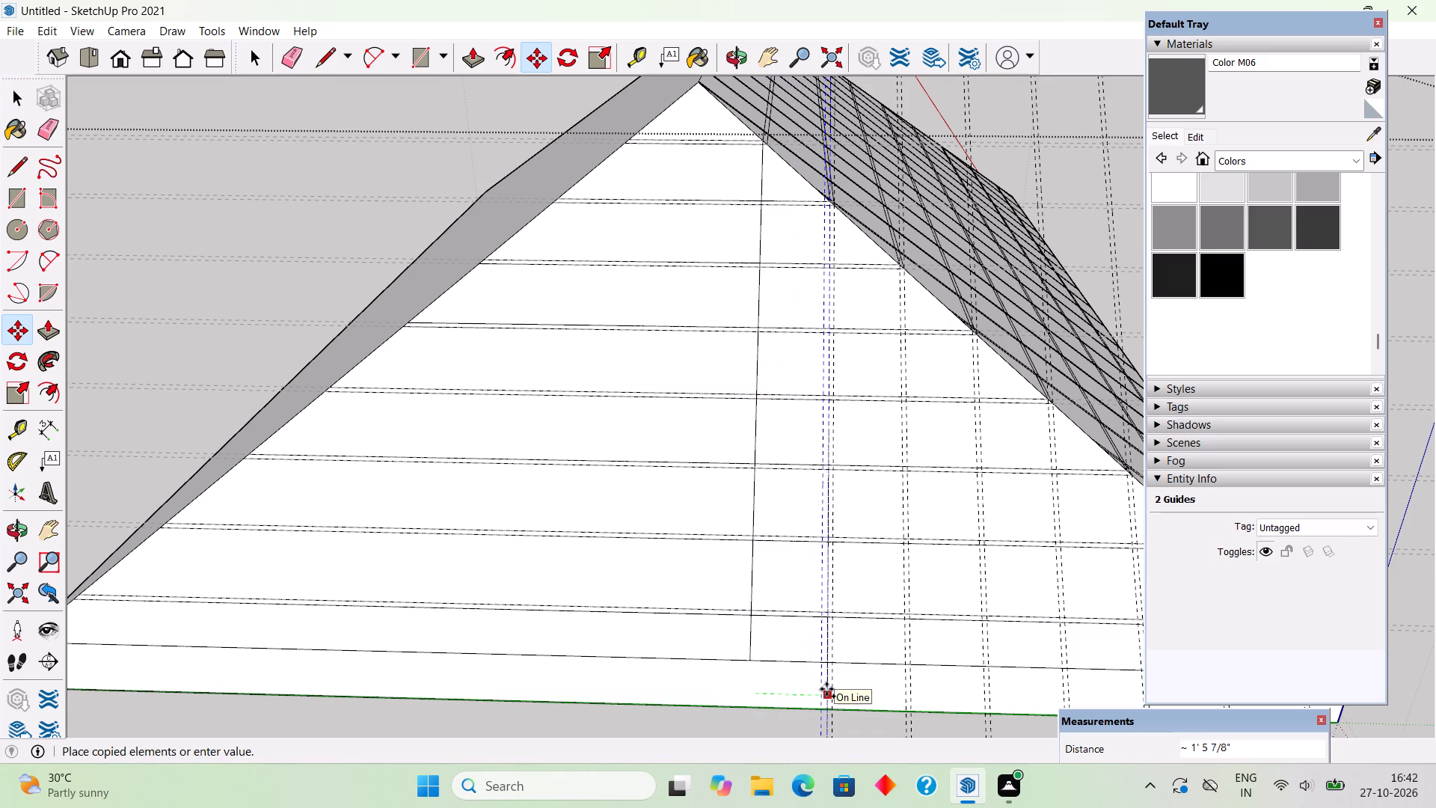
{"action": "scroll", "coordinate": [833, 689], "scroll_direction": "up", "scroll_amount": 6}
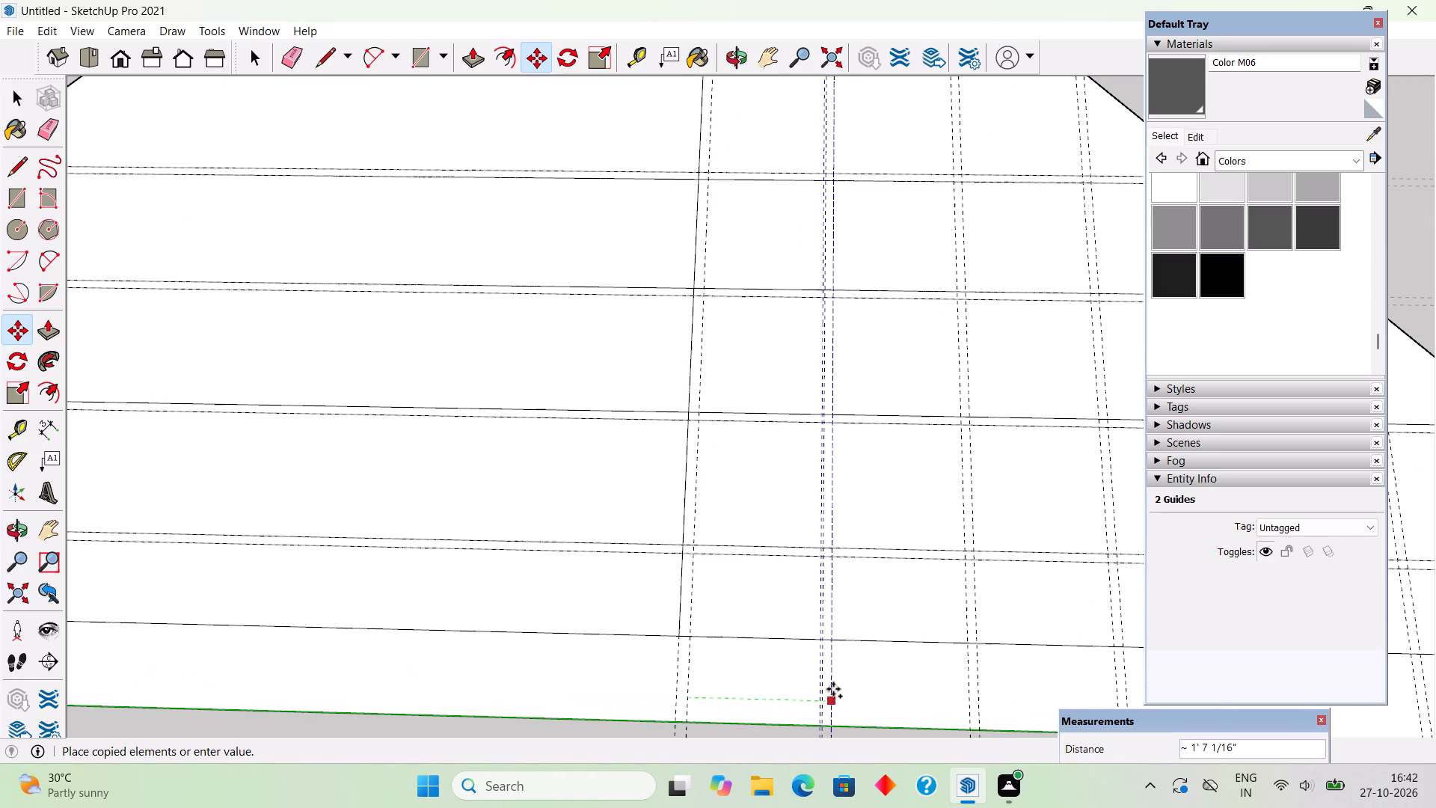
{"action": "scroll", "coordinate": [829, 694], "scroll_direction": "up", "scroll_amount": 6}
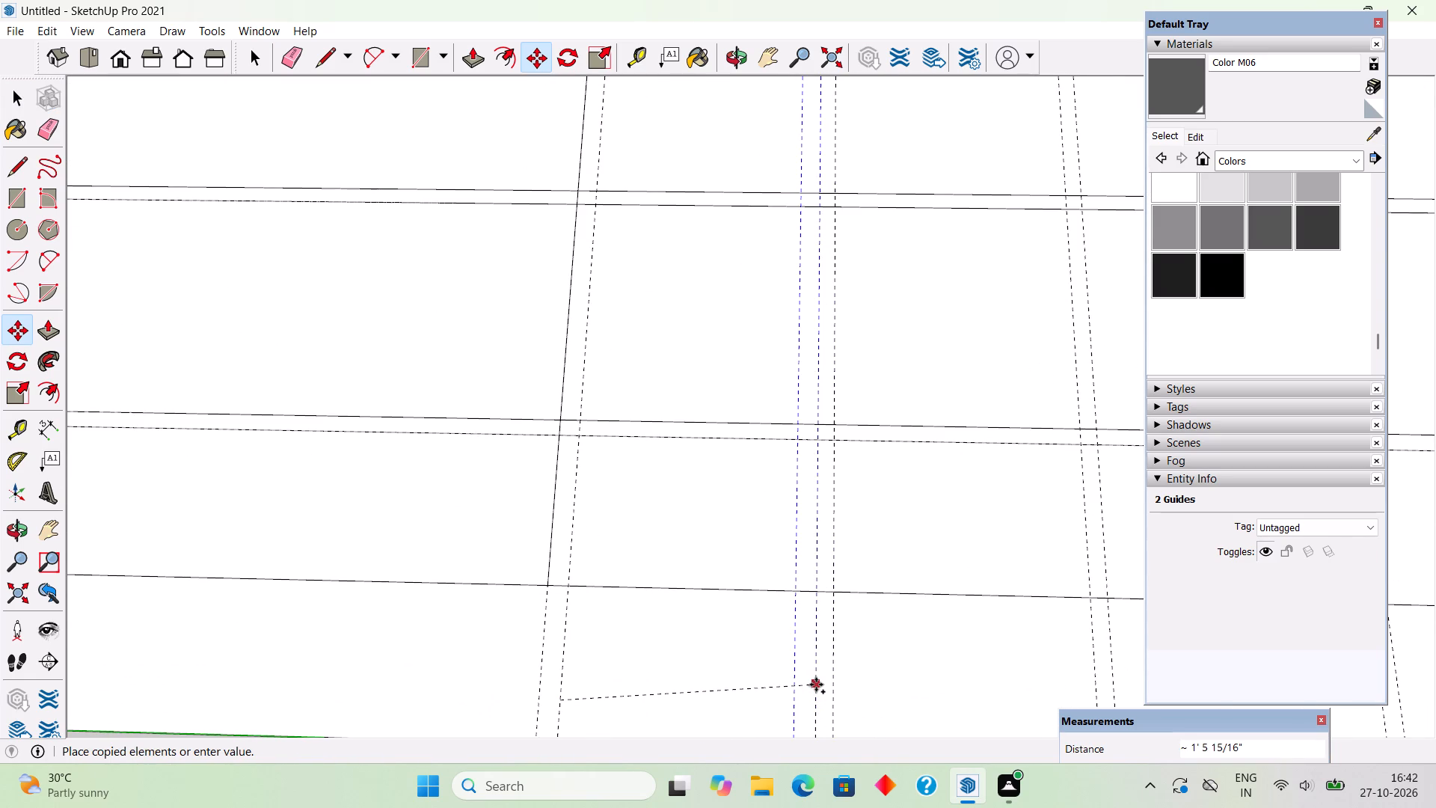
{"action": "scroll", "coordinate": [402, 637], "scroll_direction": "down", "scroll_amount": 11}
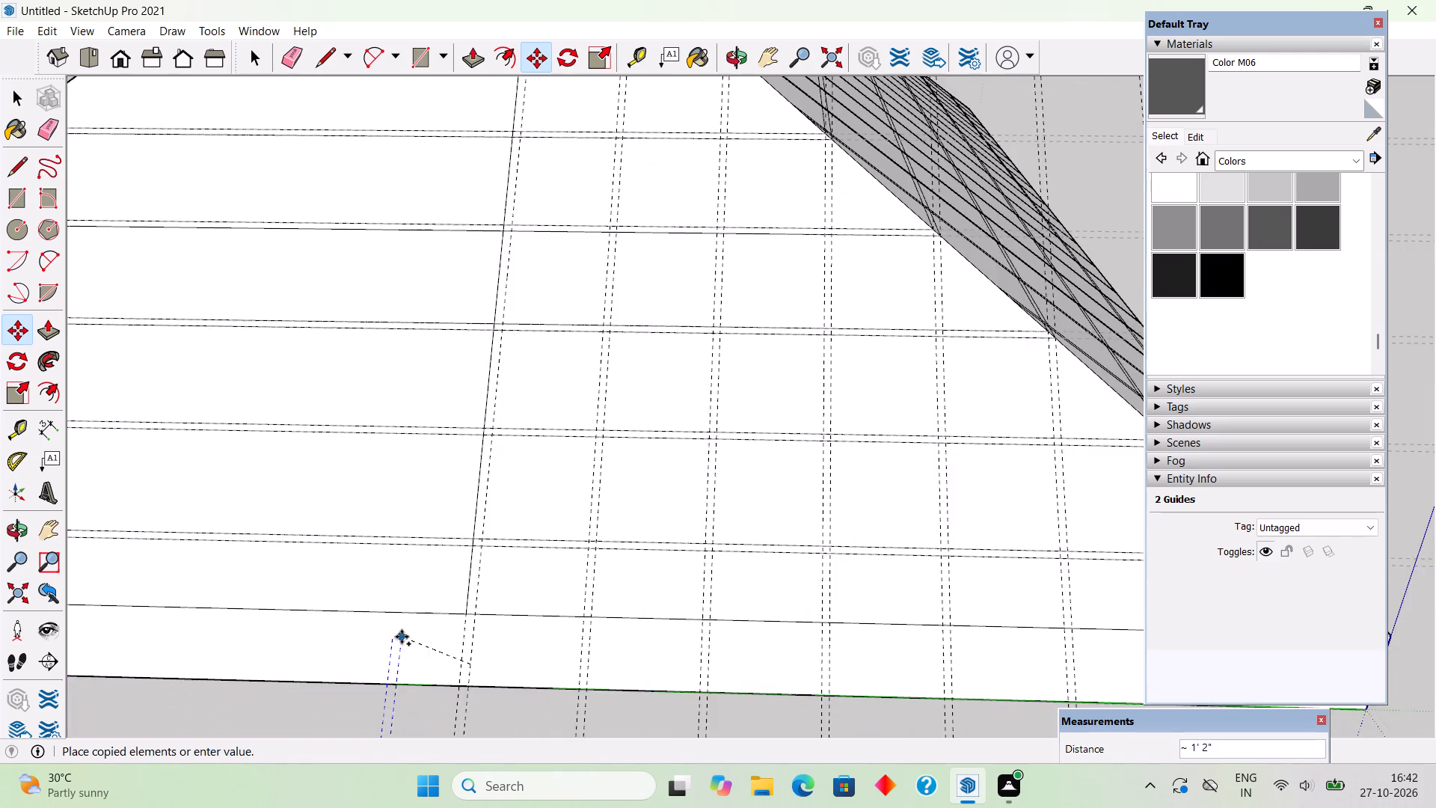
{"action": "scroll", "coordinate": [402, 637], "scroll_direction": "down", "scroll_amount": 3}
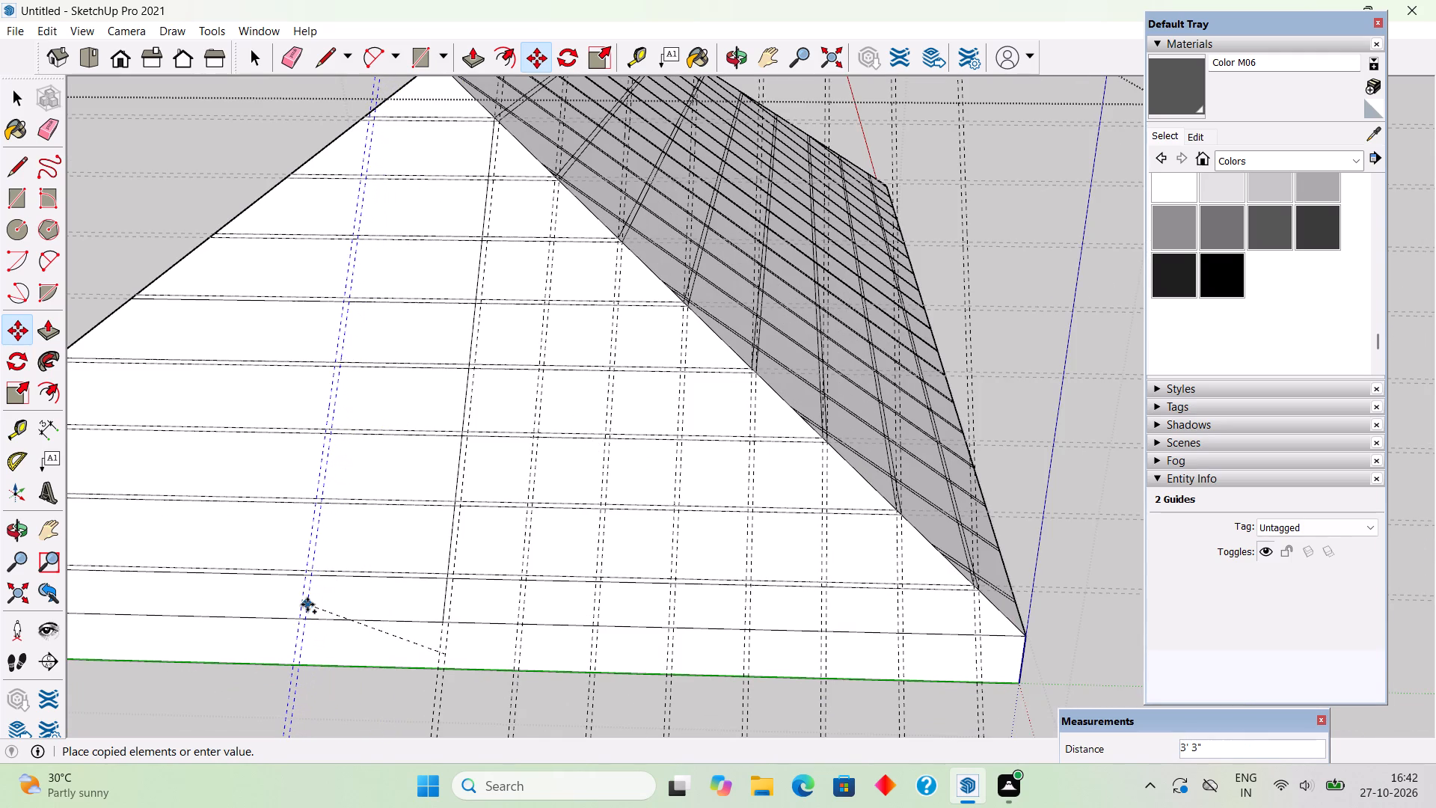
{"action": "type", "text": "2'"}
{"action": "key", "text": "Return"}
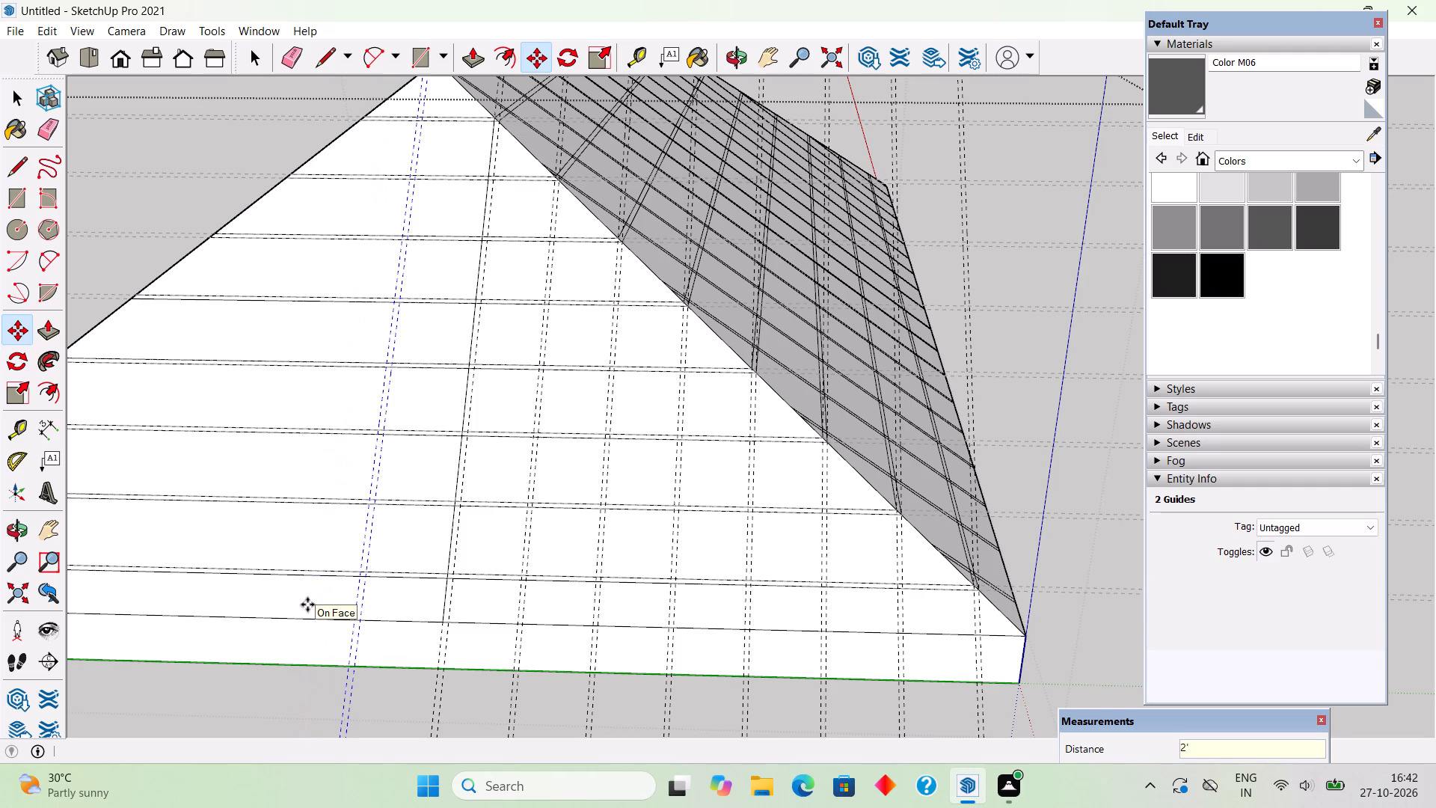
{"action": "key", "text": "x"}
{"action": "type", "text": "10"}
{"action": "key", "text": "Return"}
{"action": "key", "text": "space"}
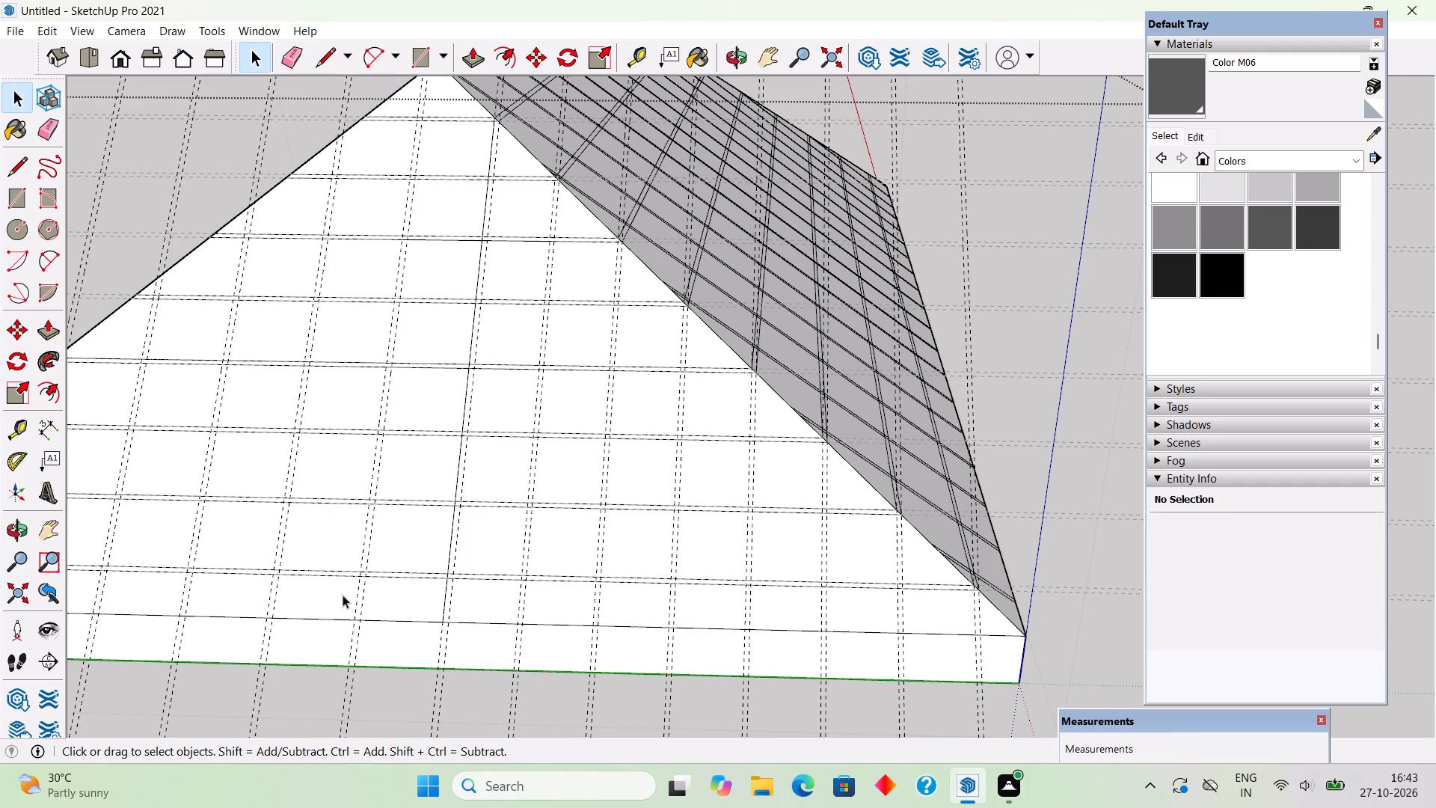
Trace the outermost guide pair at the base corner opposite the gridded face with lines about 3 9/16" and 5" long, from base edge to sloped edge.
{"action": "scroll", "coordinate": [562, 541], "scroll_direction": "down", "scroll_amount": 6}
{"action": "scroll", "coordinate": [629, 534], "scroll_direction": "down", "scroll_amount": 2}
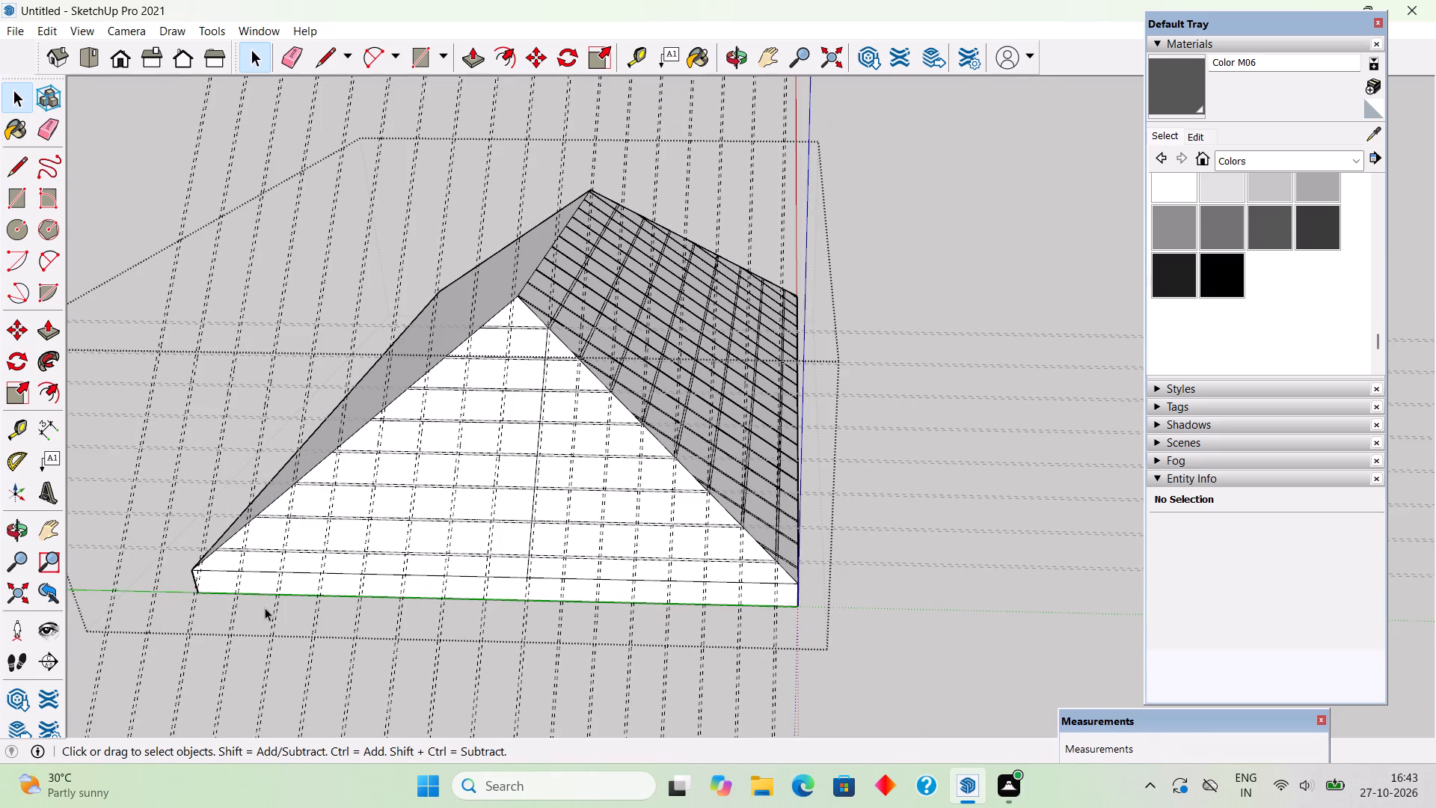
{"action": "middle_click_drag", "start_coordinate": [423, 569], "coordinate": [562, 413]}
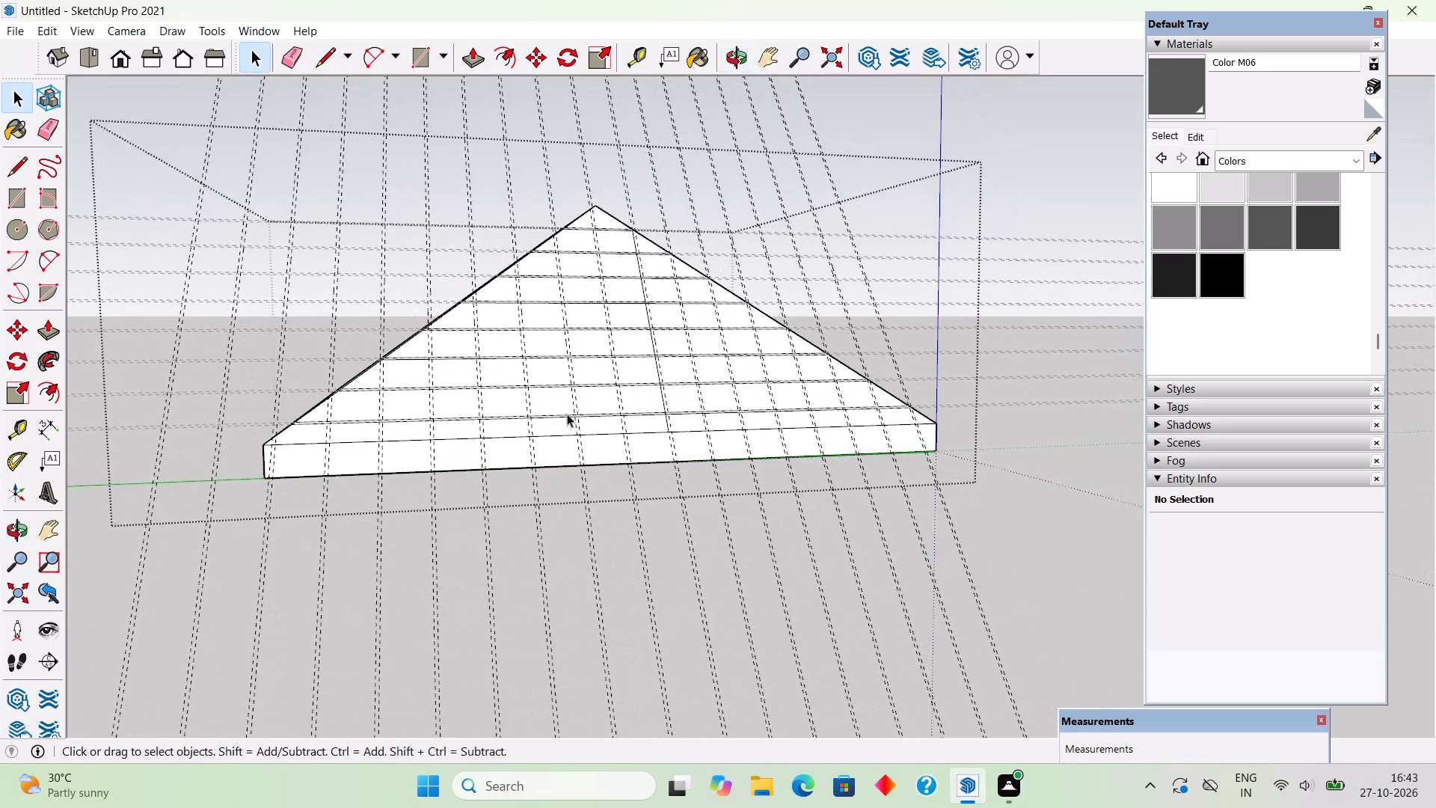
{"action": "scroll", "coordinate": [132, 405], "scroll_direction": "up", "scroll_amount": 5}
{"action": "middle_click_drag", "start_coordinate": [432, 540], "coordinate": [438, 614]}
{"action": "scroll", "coordinate": [469, 501], "scroll_direction": "up", "scroll_amount": 5}
{"action": "scroll", "coordinate": [335, 515], "scroll_direction": "up", "scroll_amount": 3}
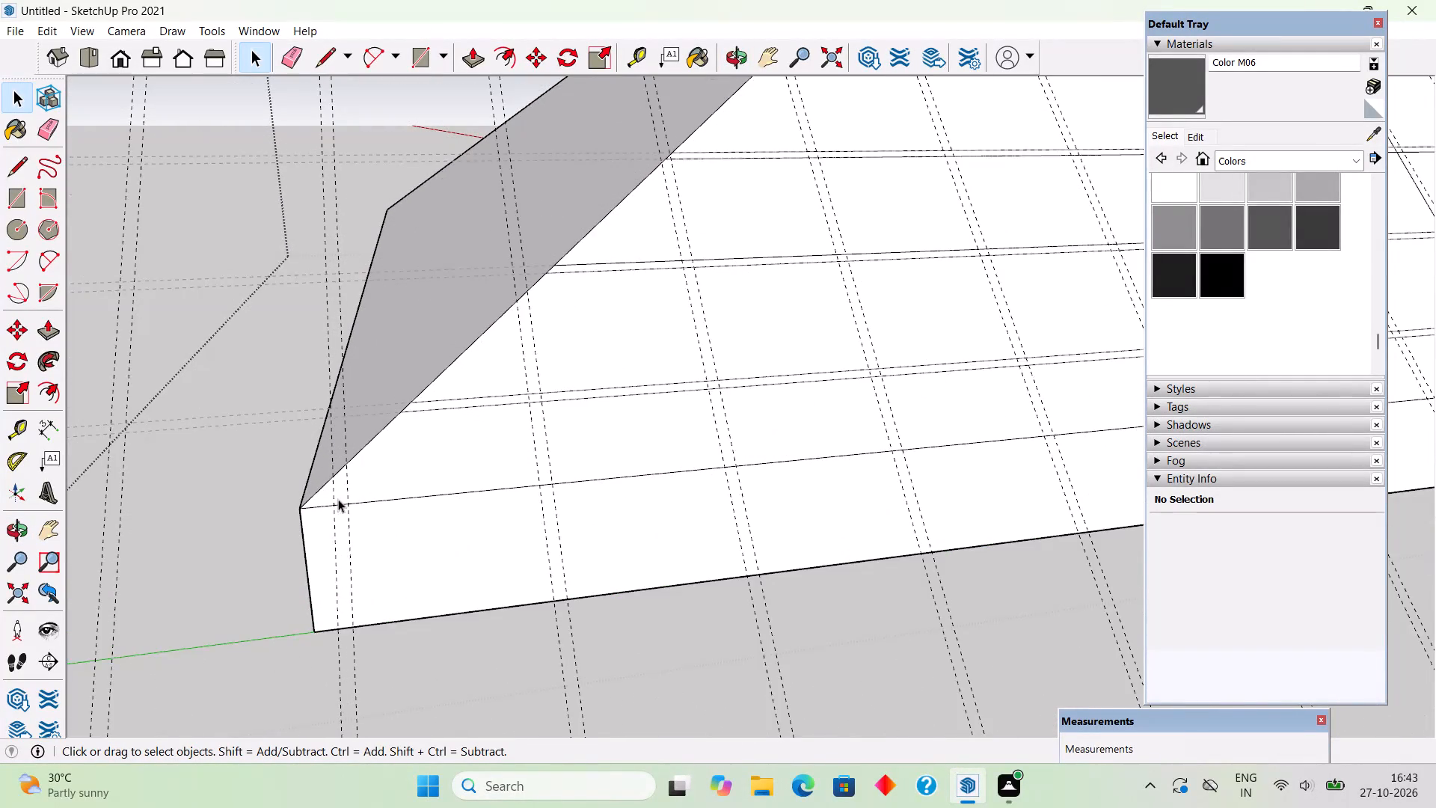
{"action": "scroll", "coordinate": [344, 494], "scroll_direction": "up", "scroll_amount": 4}
{"action": "key", "text": "l"}
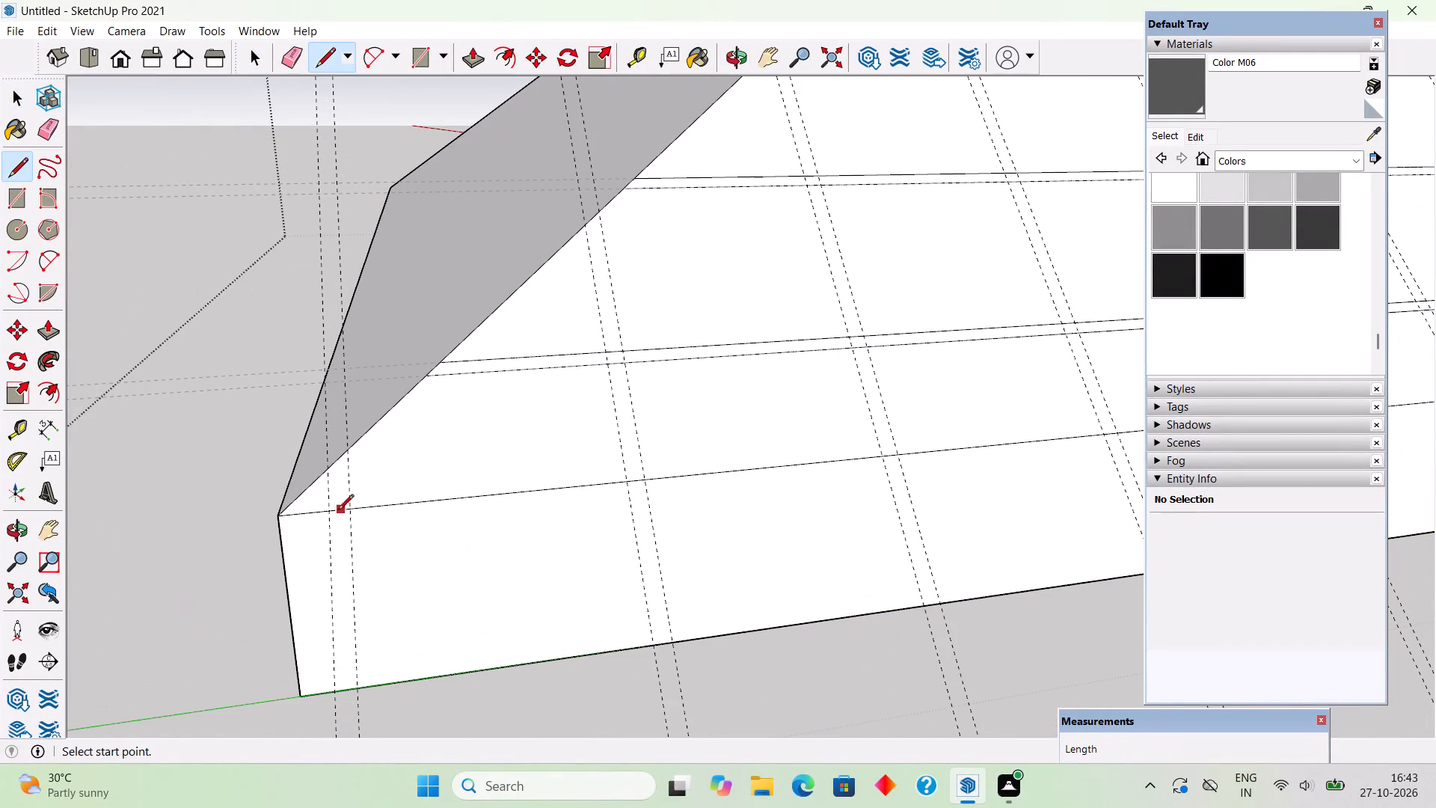
{"action": "left_click", "coordinate": [328, 509]}
{"action": "left_click", "coordinate": [326, 474]}
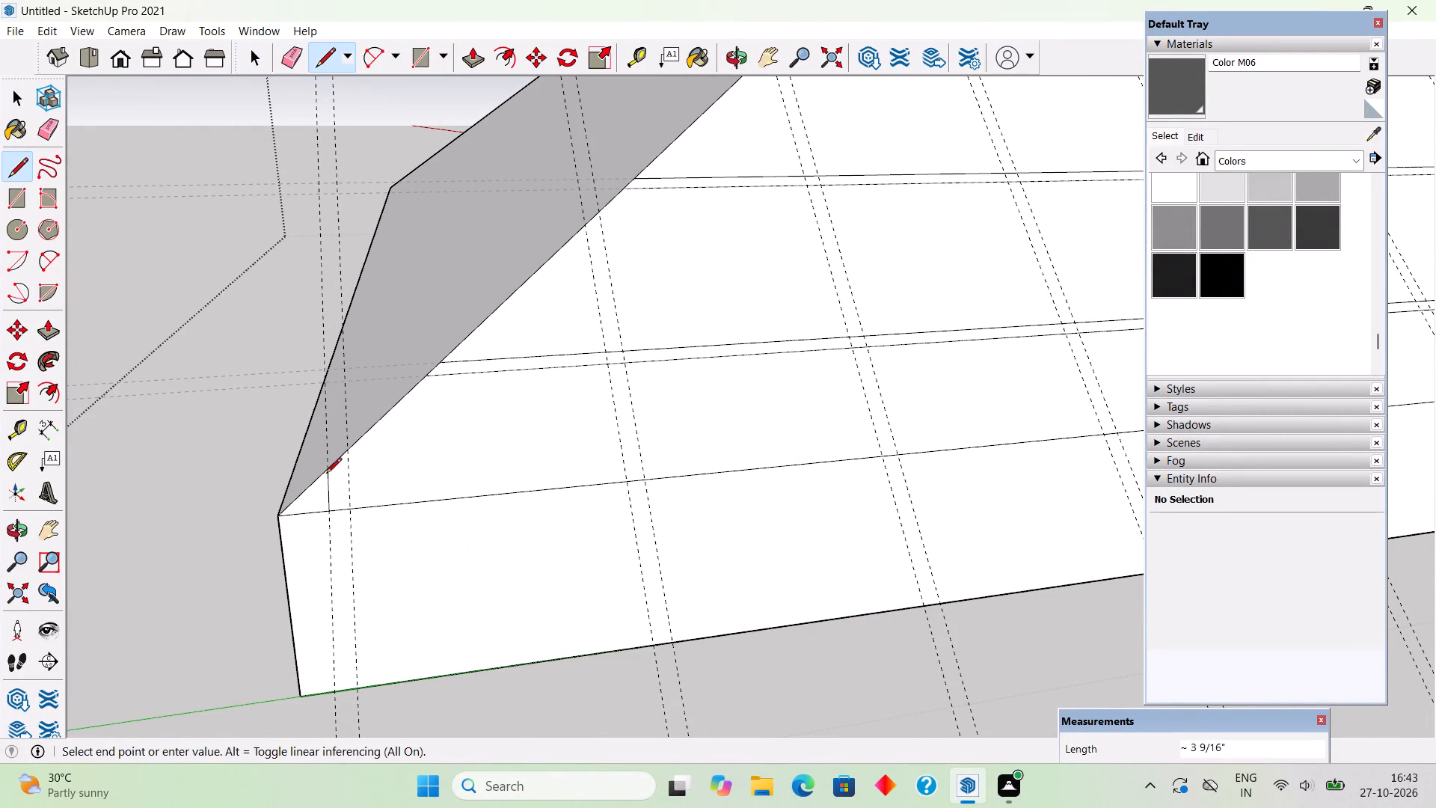
{"action": "left_click", "coordinate": [352, 512]}
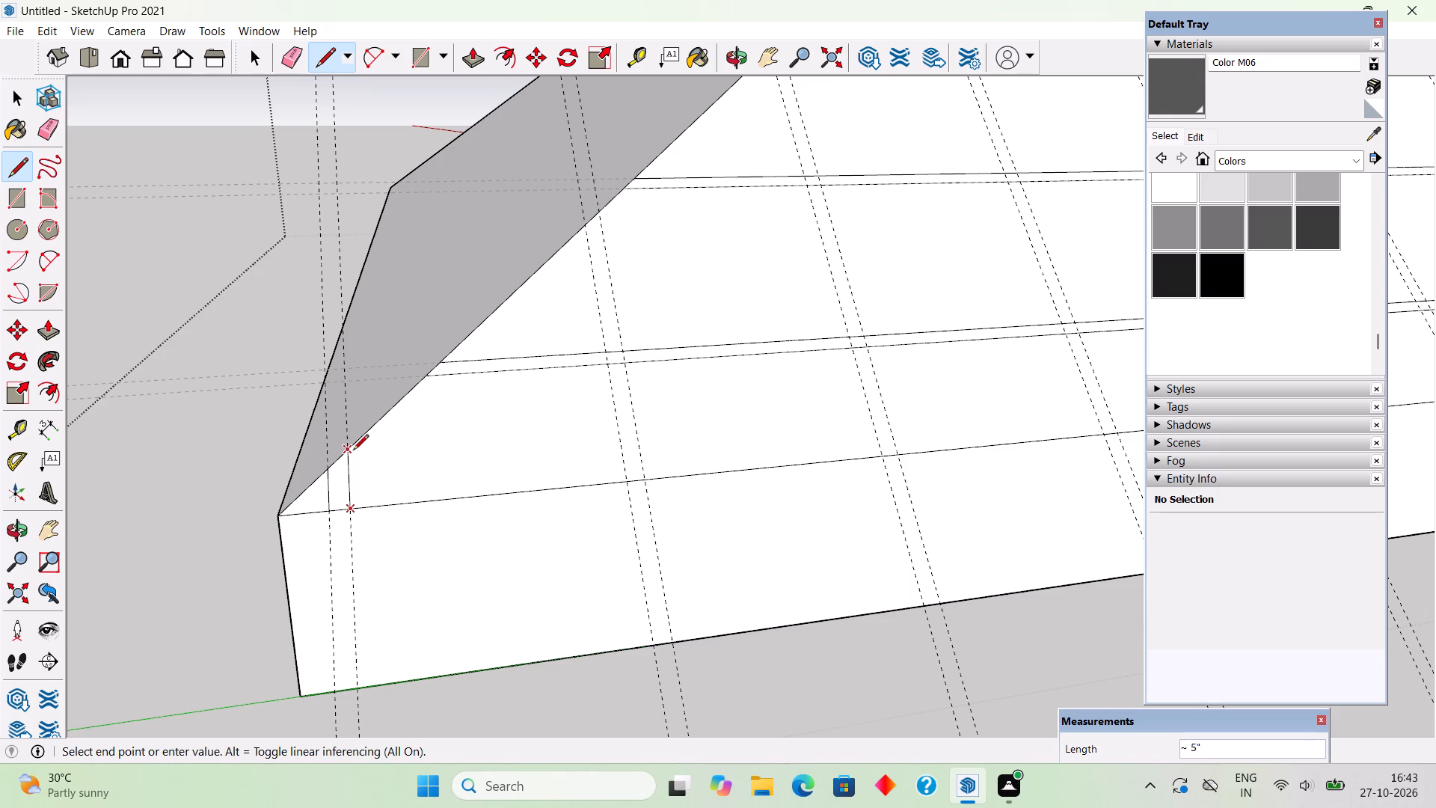
{"action": "left_click", "coordinate": [353, 451]}
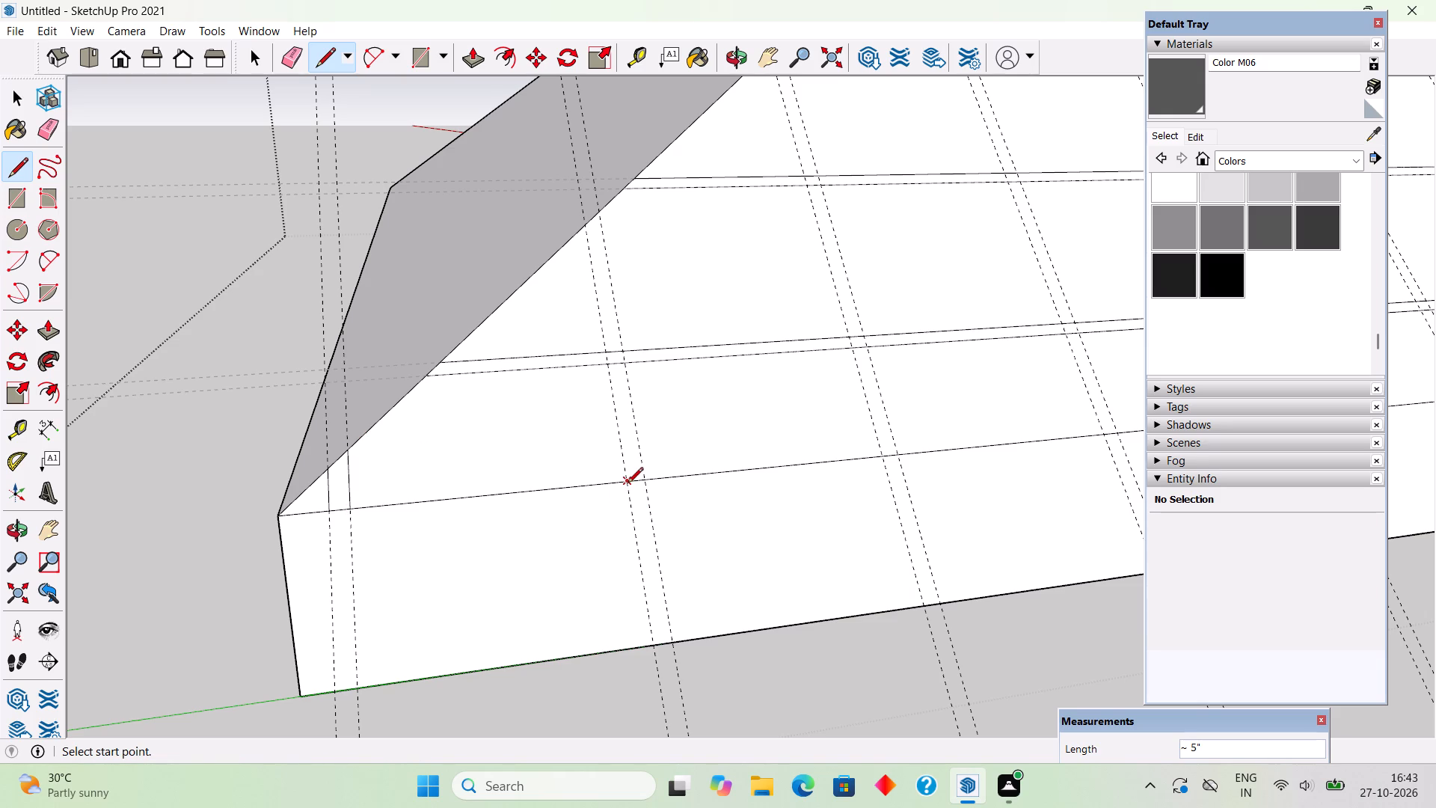
Trace the second guide pair from the base corner with lines about 2' 2 1/16" and 2' 3 1/2" long between base edge and sloped edge.
{"action": "left_click", "coordinate": [628, 484]}
{"action": "left_click", "coordinate": [584, 225]}
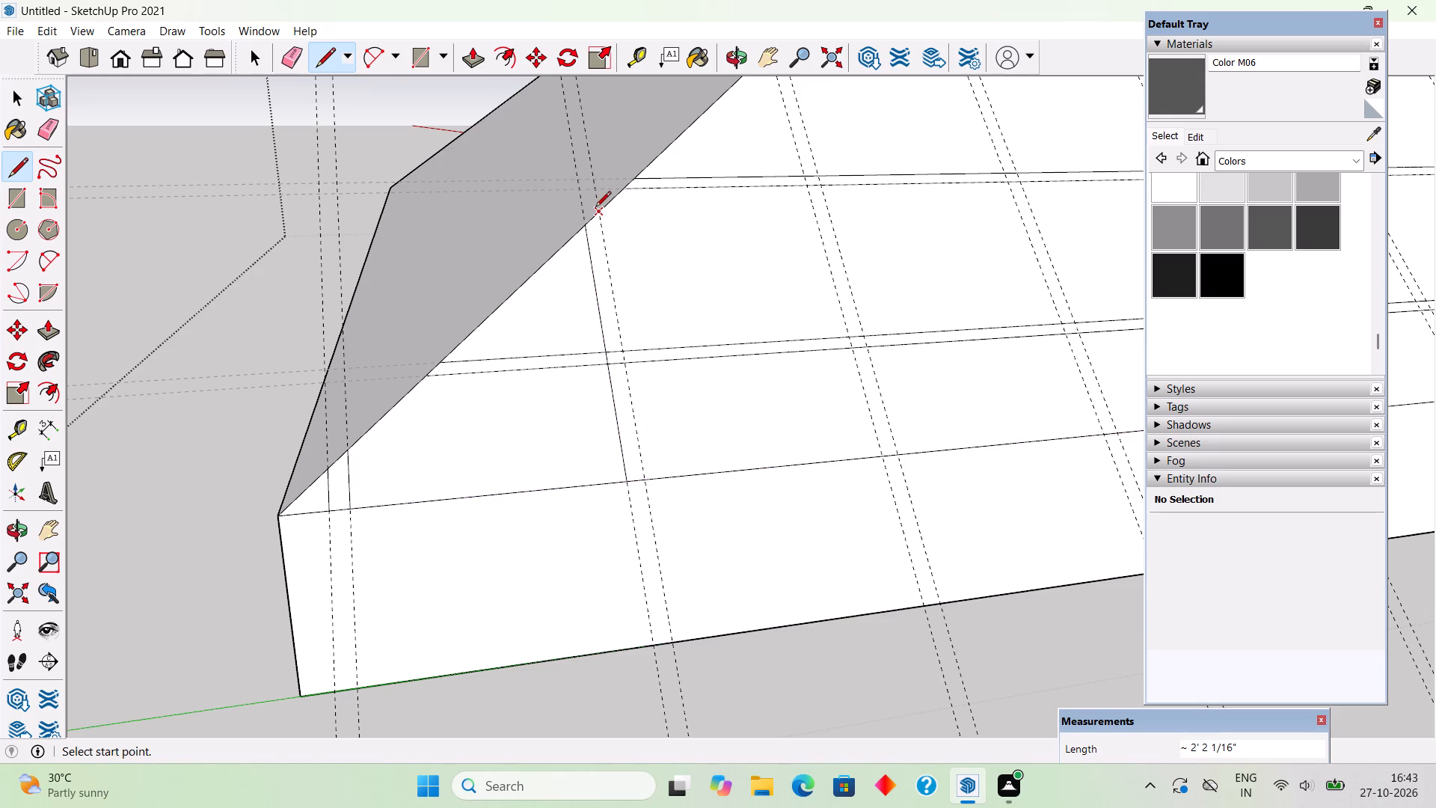
{"action": "left_click", "coordinate": [596, 208]}
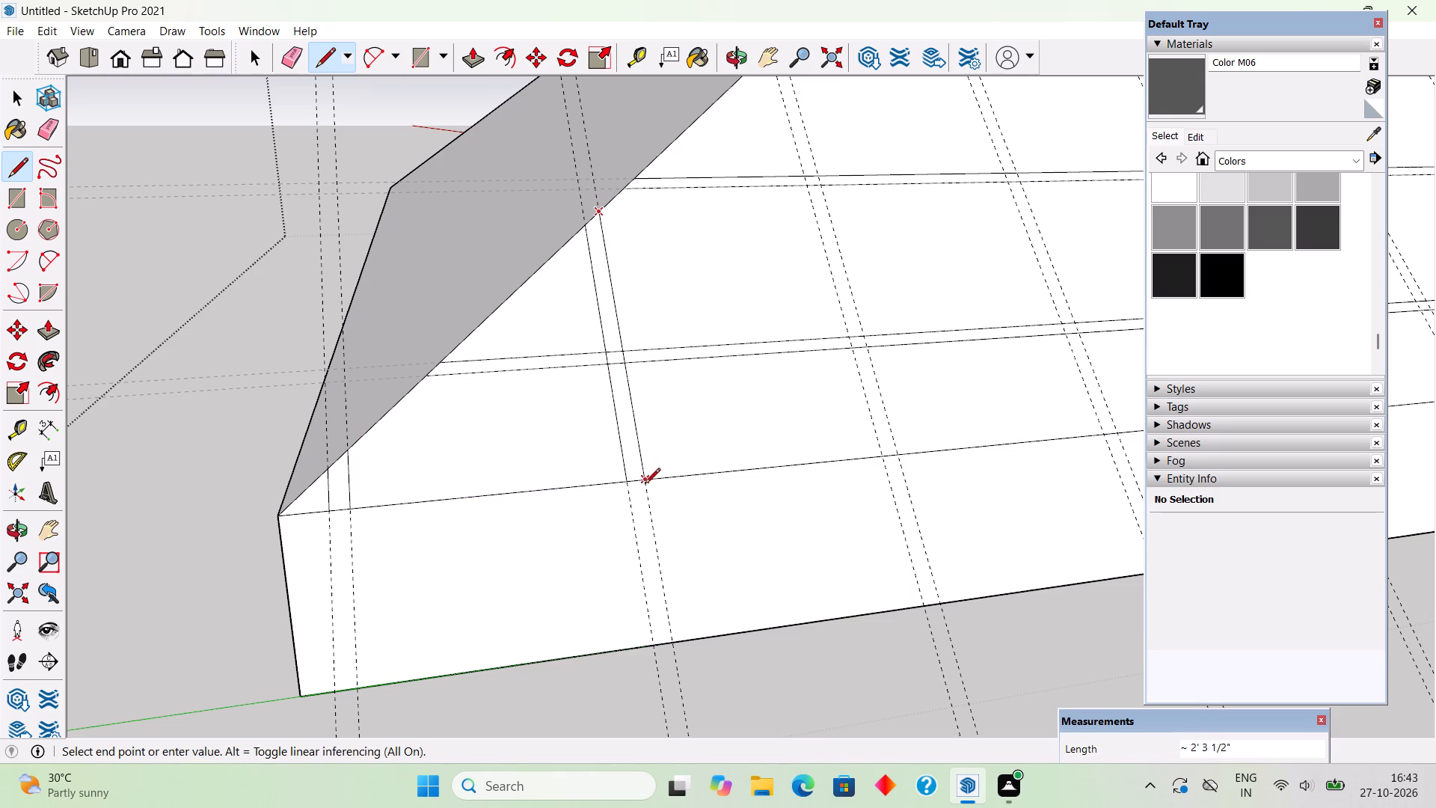
{"action": "left_click", "coordinate": [645, 485]}
Trace the third guide pair from the base corner with lines about 4' 9/16" and 4' 2" long between base edge and sloped edge.
{"action": "scroll", "coordinate": [399, 565], "scroll_direction": "down", "scroll_amount": 5}
{"action": "scroll", "coordinate": [717, 499], "scroll_direction": "up", "scroll_amount": 3}
{"action": "left_click", "coordinate": [717, 499]}
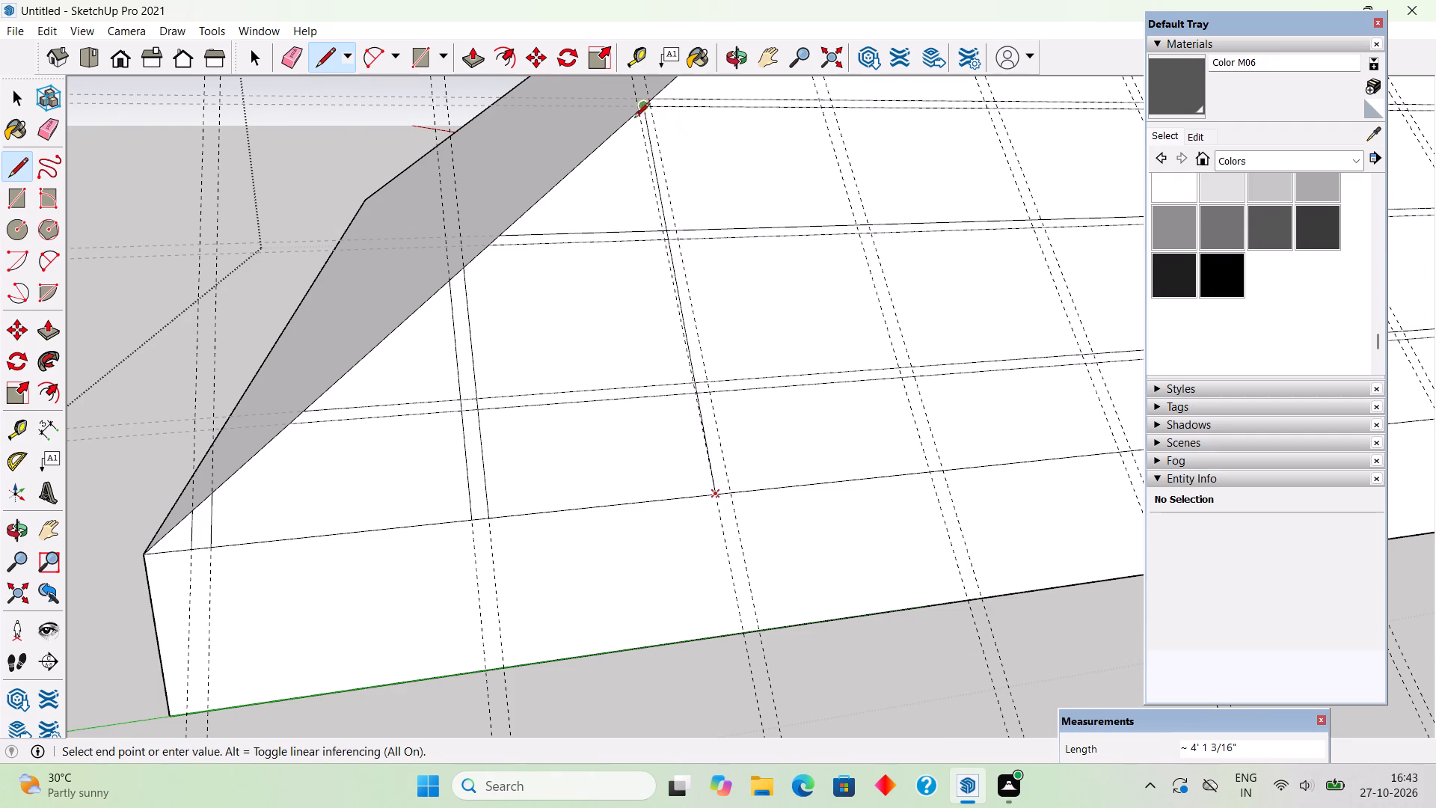
{"action": "scroll", "coordinate": [633, 128], "scroll_direction": "up", "scroll_amount": 6}
{"action": "scroll", "coordinate": [642, 325], "scroll_direction": "down", "scroll_amount": 4}
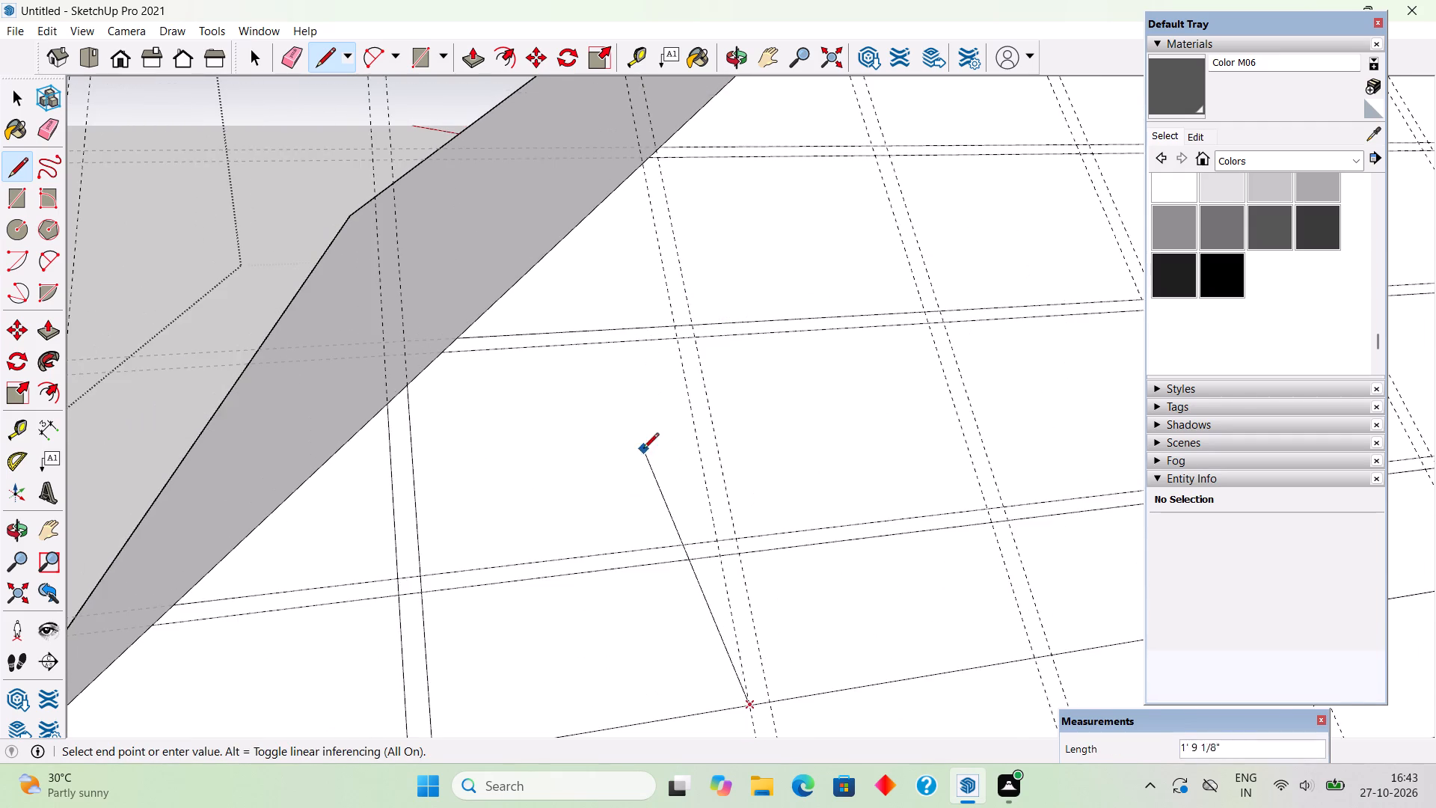
{"action": "scroll", "coordinate": [643, 469], "scroll_direction": "down", "scroll_amount": 7}
{"action": "scroll", "coordinate": [636, 297], "scroll_direction": "up", "scroll_amount": 9}
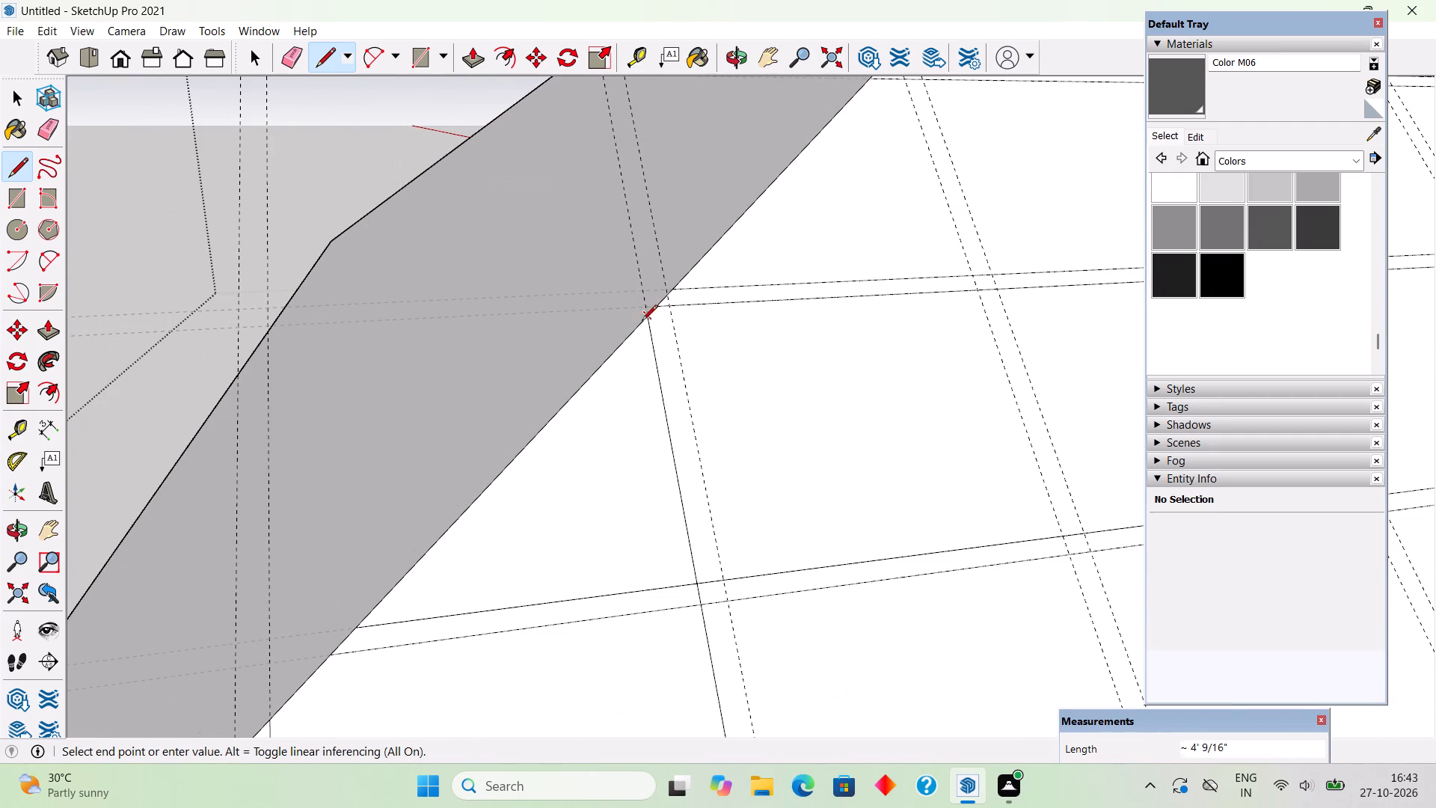
{"action": "left_click", "coordinate": [652, 318]}
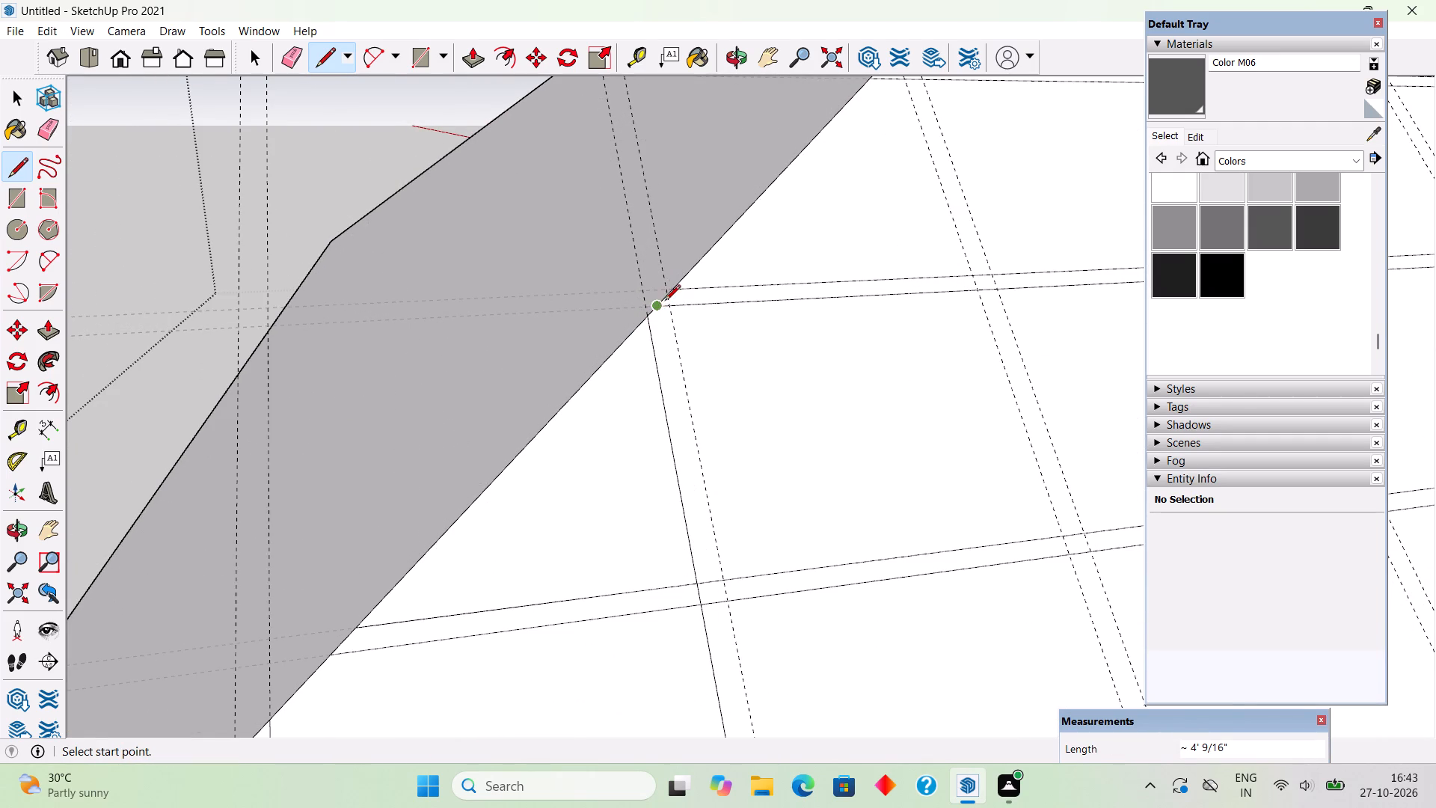
{"action": "scroll", "coordinate": [665, 302], "scroll_direction": "up", "scroll_amount": 14}
{"action": "left_click", "coordinate": [666, 294]}
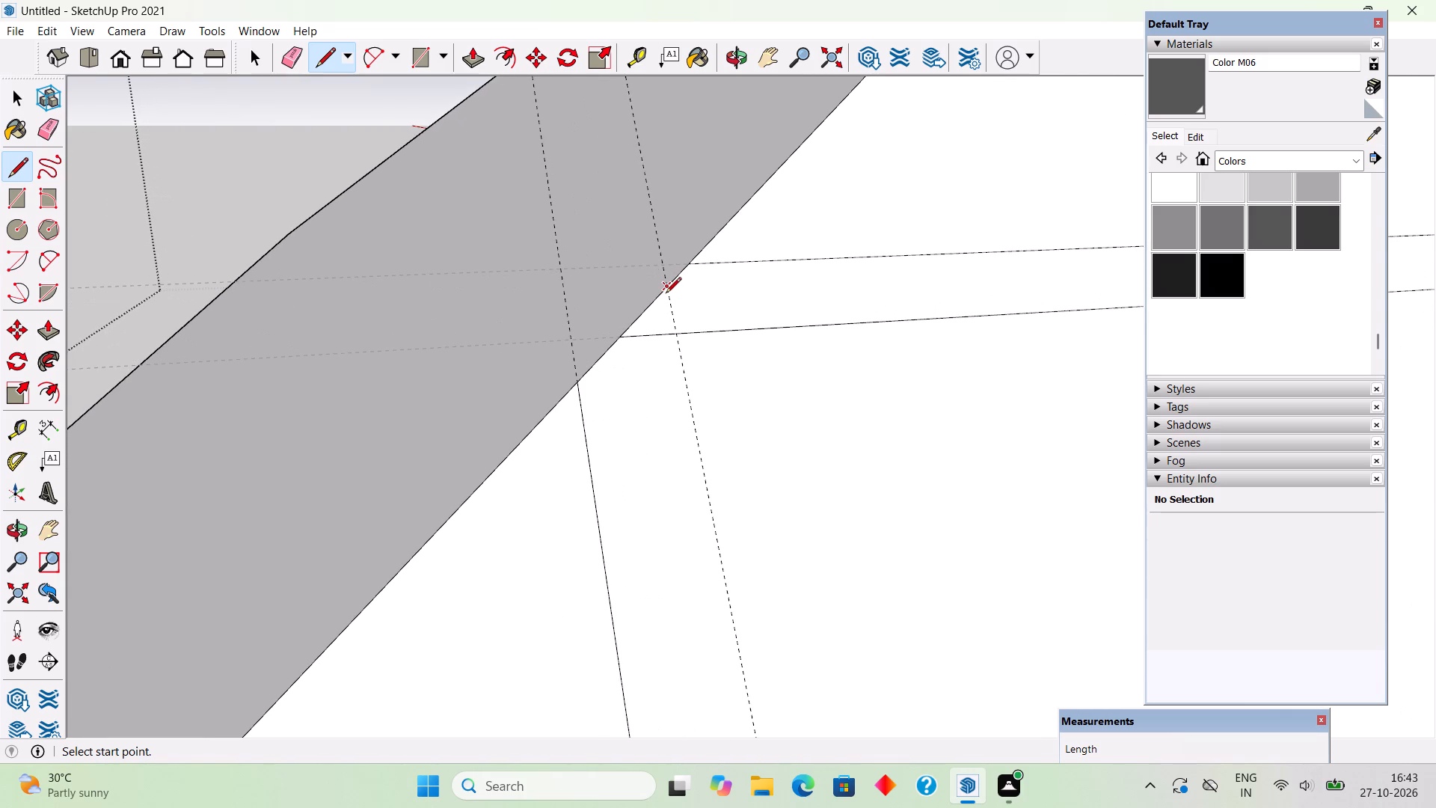
{"action": "scroll", "coordinate": [666, 294], "scroll_direction": "down", "scroll_amount": 18}
{"action": "scroll", "coordinate": [666, 294], "scroll_direction": "down", "scroll_amount": 3}
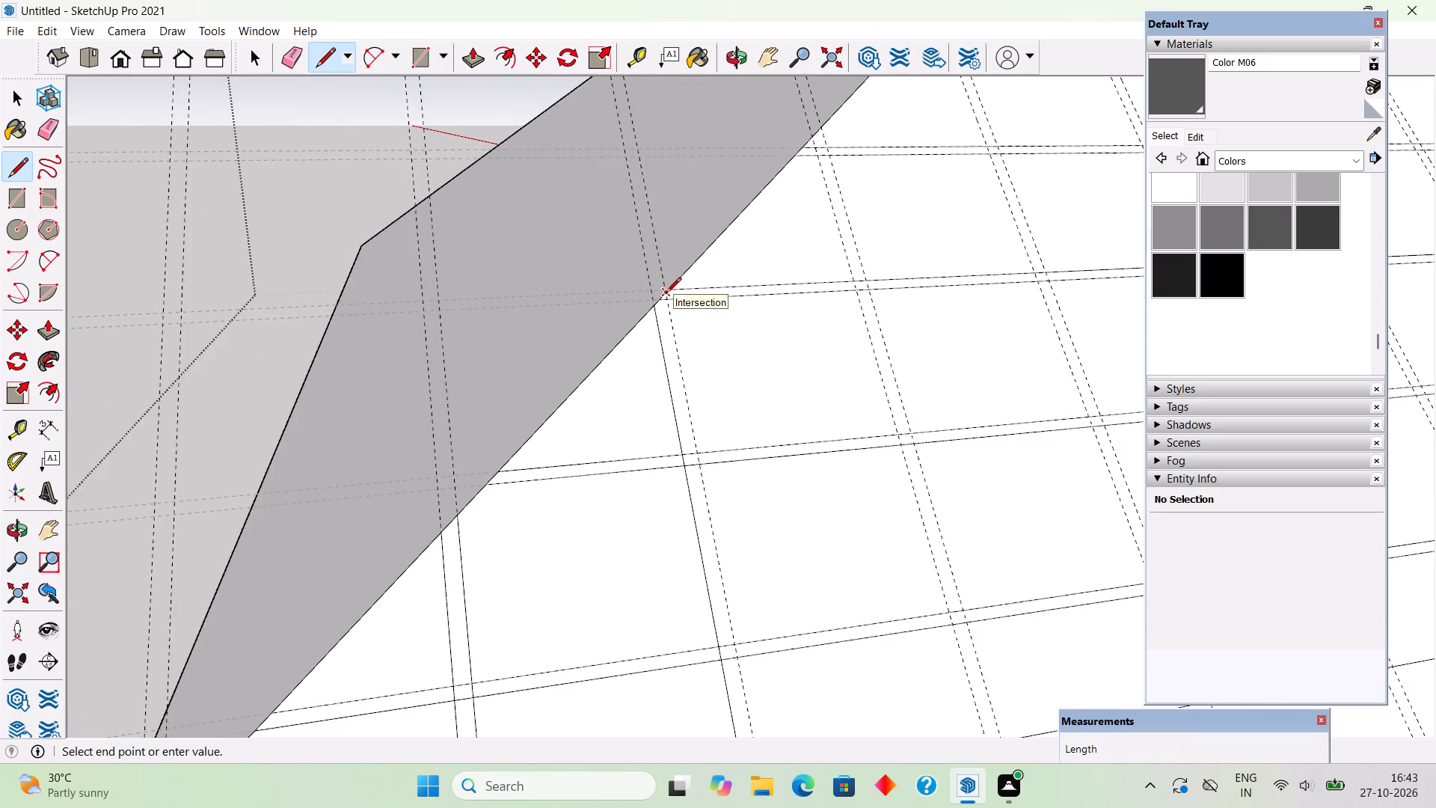
{"action": "scroll", "coordinate": [666, 294], "scroll_direction": "down", "scroll_amount": 7}
{"action": "scroll", "coordinate": [715, 525], "scroll_direction": "up", "scroll_amount": 4}
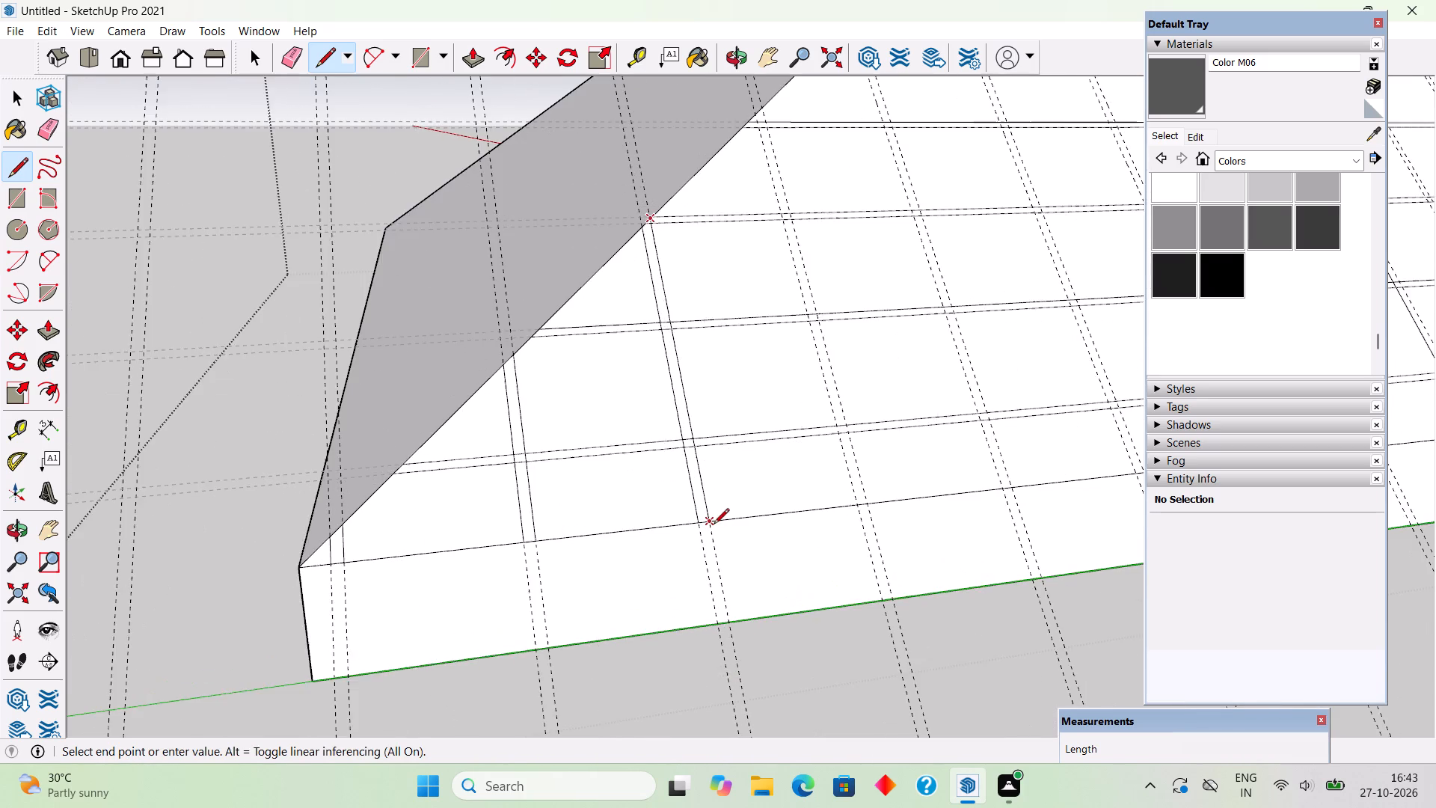
{"action": "left_click", "coordinate": [714, 525]}
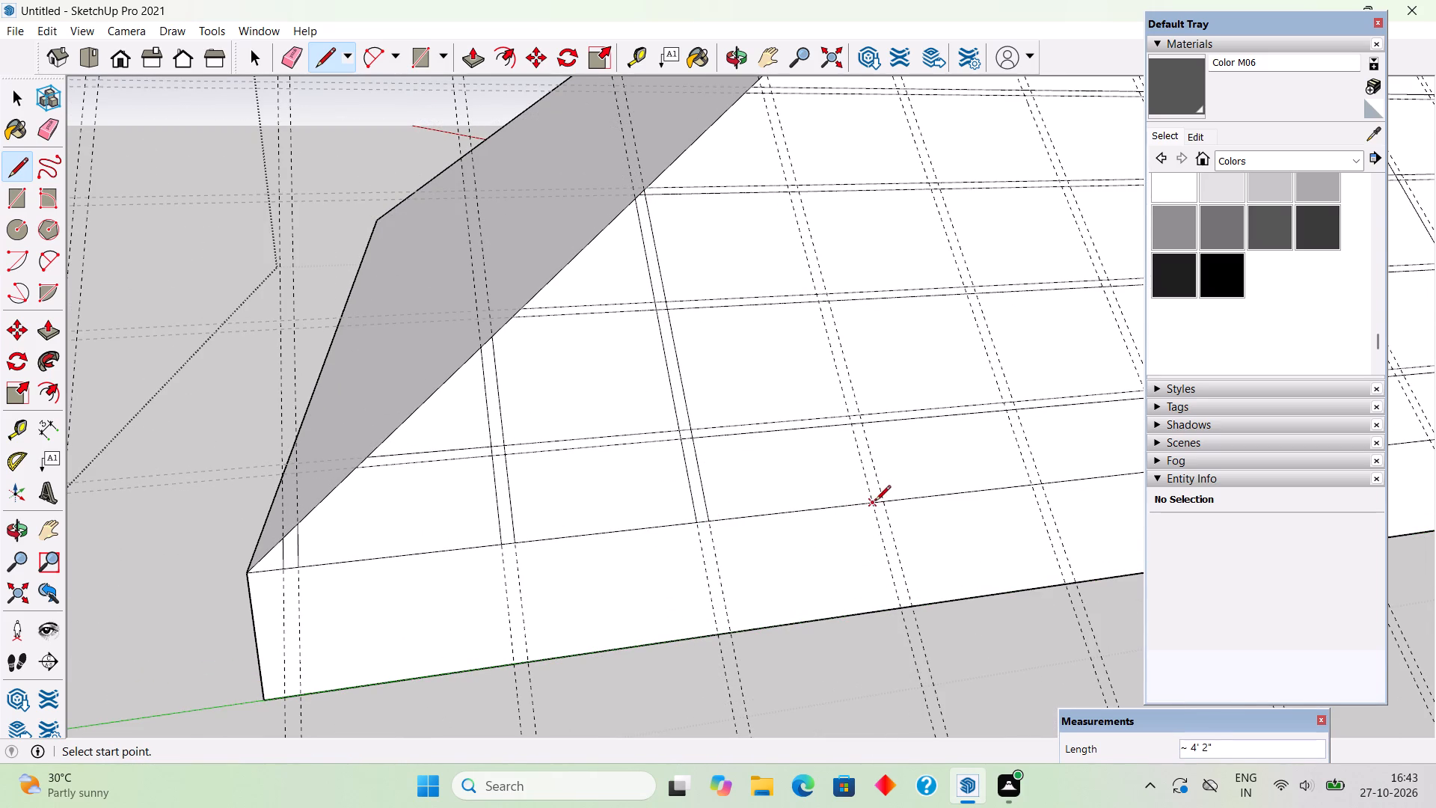
Trace the fourth guide pair from the base corner between base edge and sloped edge, its first line about 5' 11 1/16" long.
{"action": "left_click", "coordinate": [875, 502]}
{"action": "scroll", "coordinate": [856, 465], "scroll_direction": "down", "scroll_amount": 5}
{"action": "scroll", "coordinate": [794, 199], "scroll_direction": "up", "scroll_amount": 2}
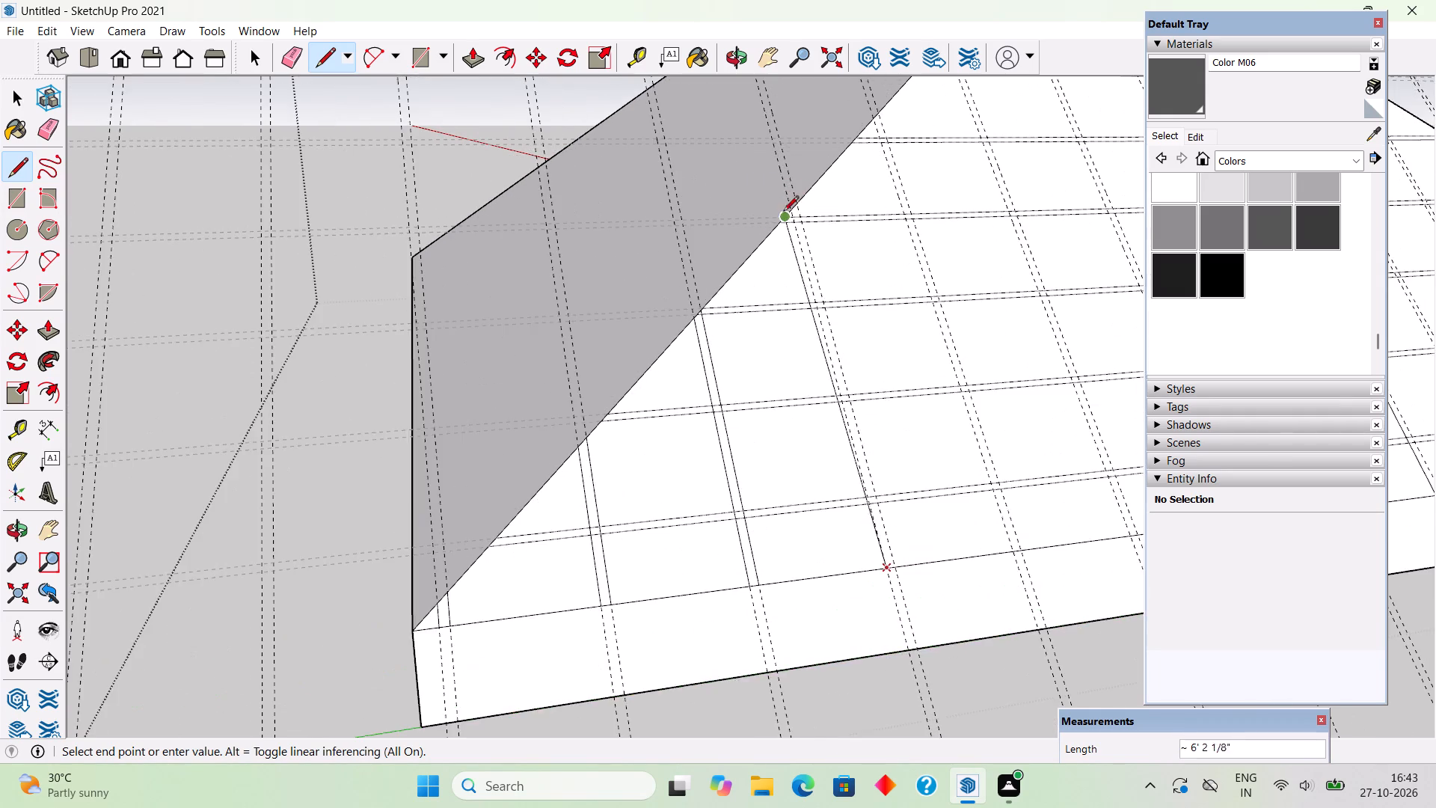
{"action": "scroll", "coordinate": [788, 212], "scroll_direction": "up", "scroll_amount": 7}
{"action": "left_click", "coordinate": [793, 205]}
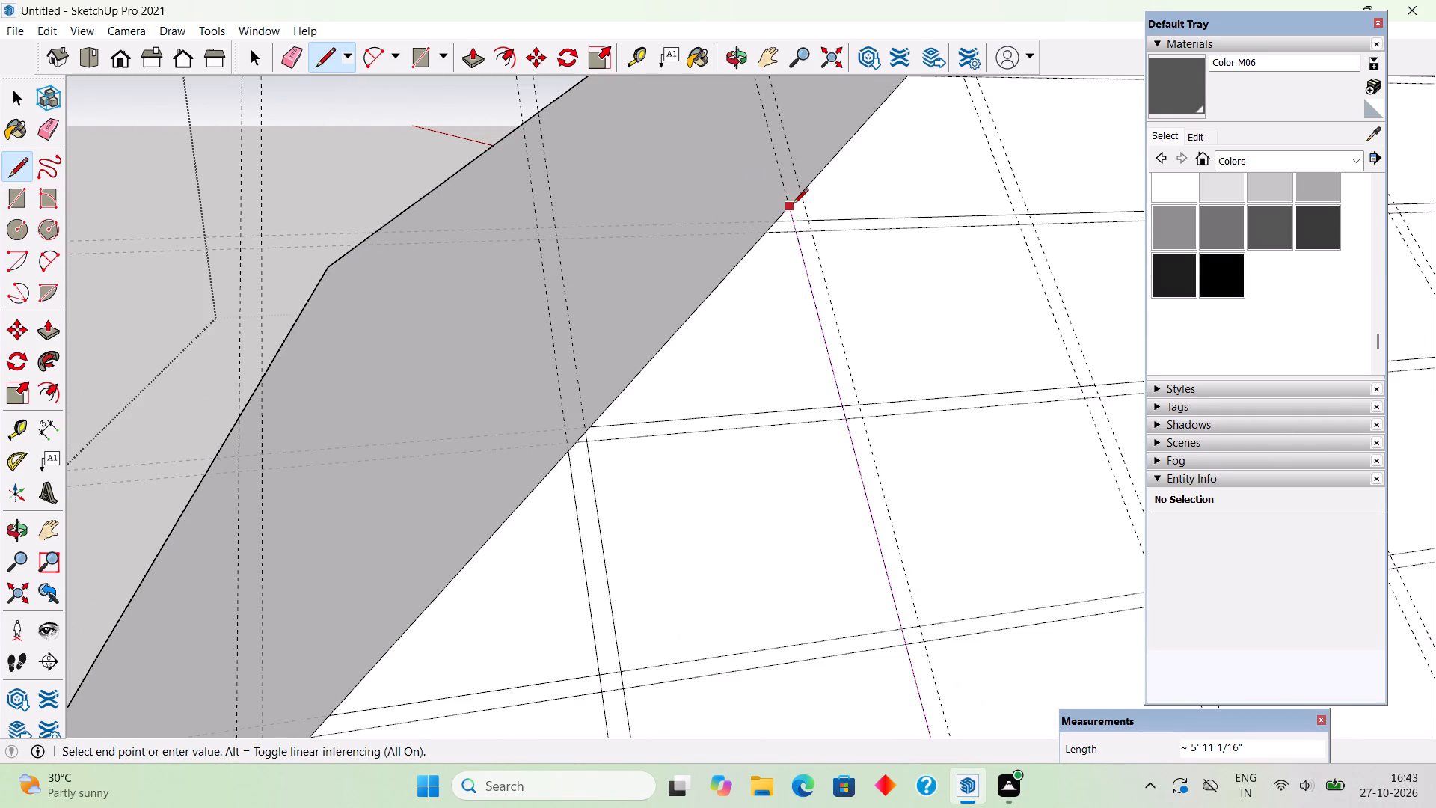
{"action": "left_click", "coordinate": [800, 195]}
{"action": "scroll", "coordinate": [800, 195], "scroll_direction": "down", "scroll_amount": 9}
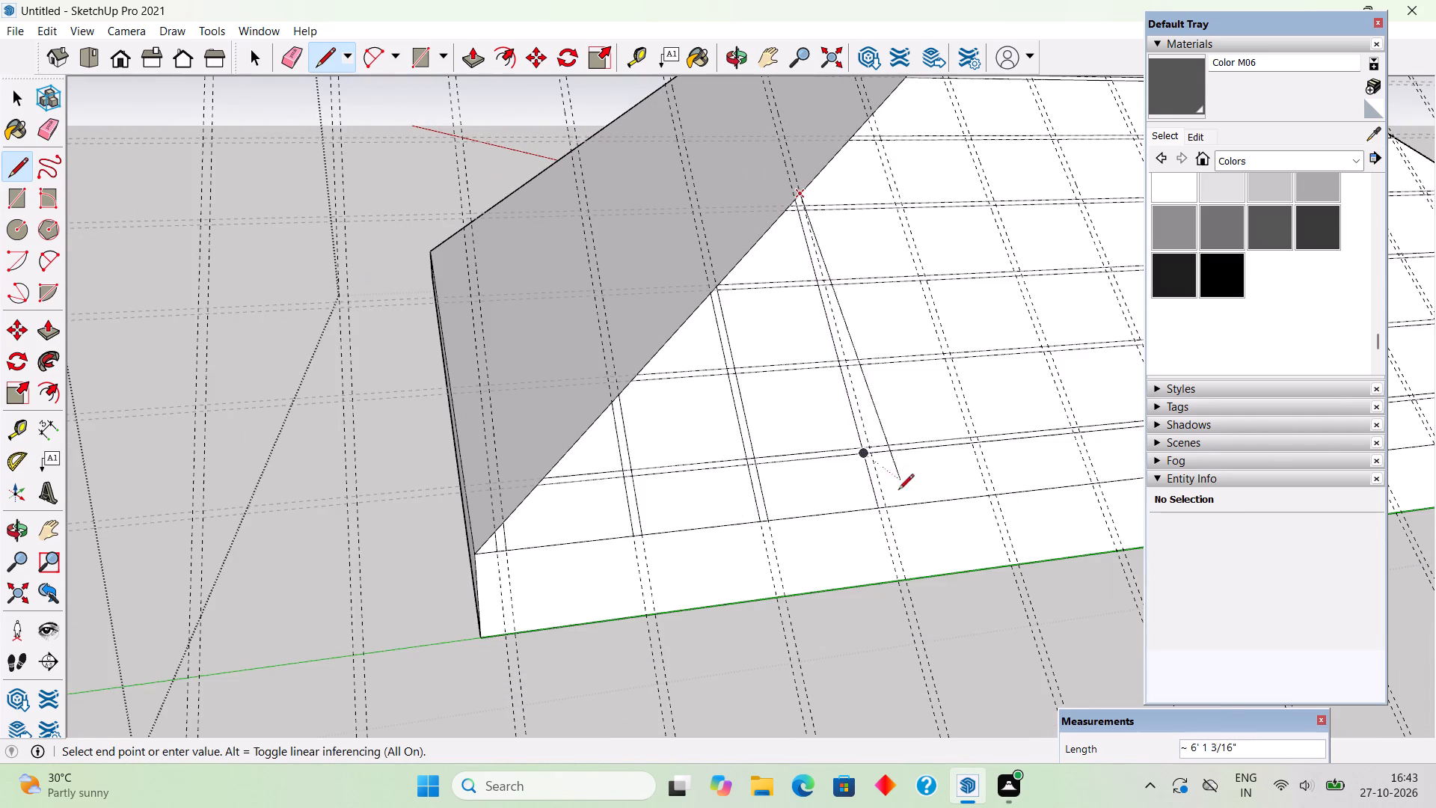
{"action": "scroll", "coordinate": [893, 505], "scroll_direction": "up", "scroll_amount": 3}
{"action": "left_click", "coordinate": [888, 505]}
Trace the fifth guide pair from the base corner with lines about 7' 9 9/16" and 7' 11" long between base edge and sloped edge.
{"action": "scroll", "coordinate": [800, 580], "scroll_direction": "down", "scroll_amount": 4}
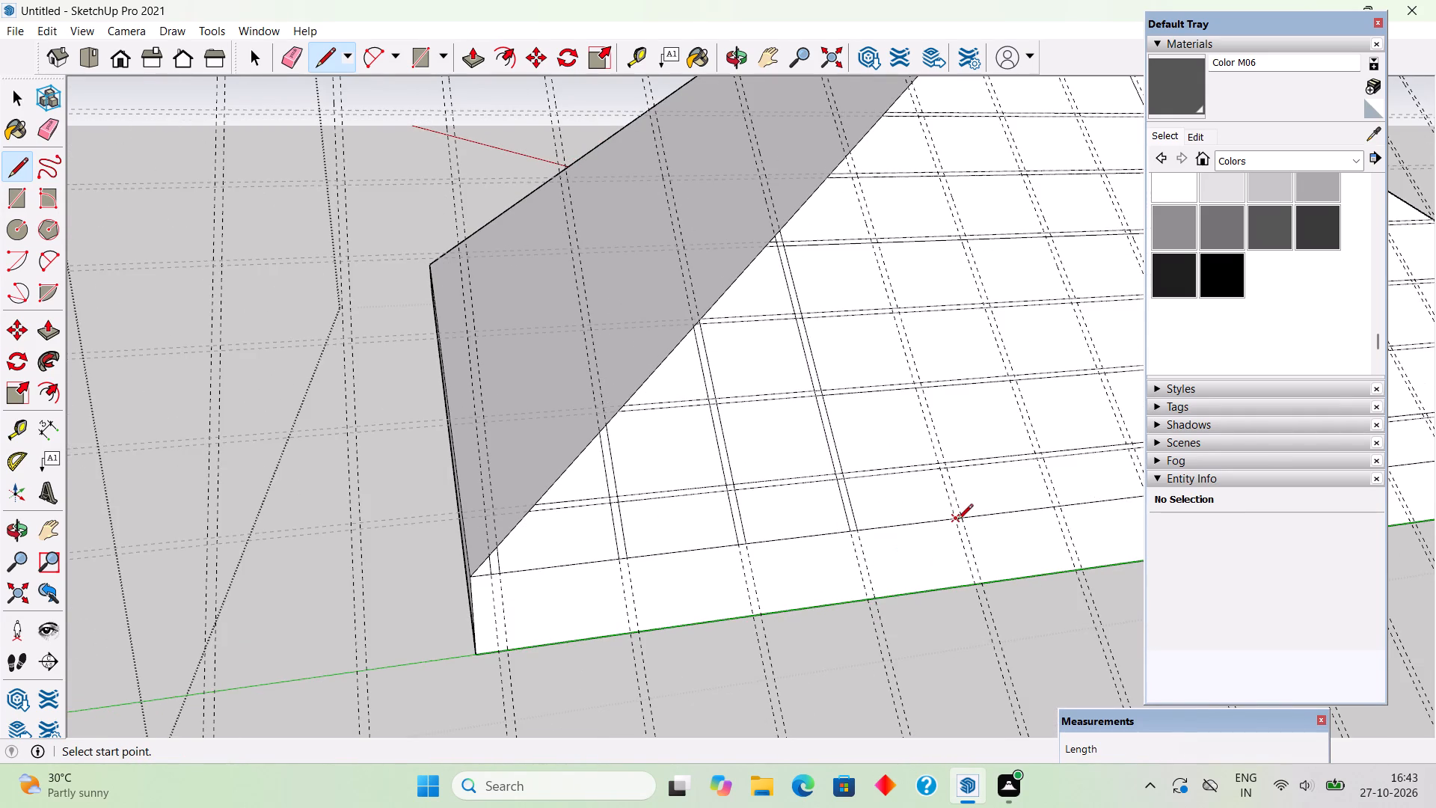
{"action": "scroll", "coordinate": [957, 521], "scroll_direction": "up", "scroll_amount": 1}
{"action": "left_click", "coordinate": [957, 521]}
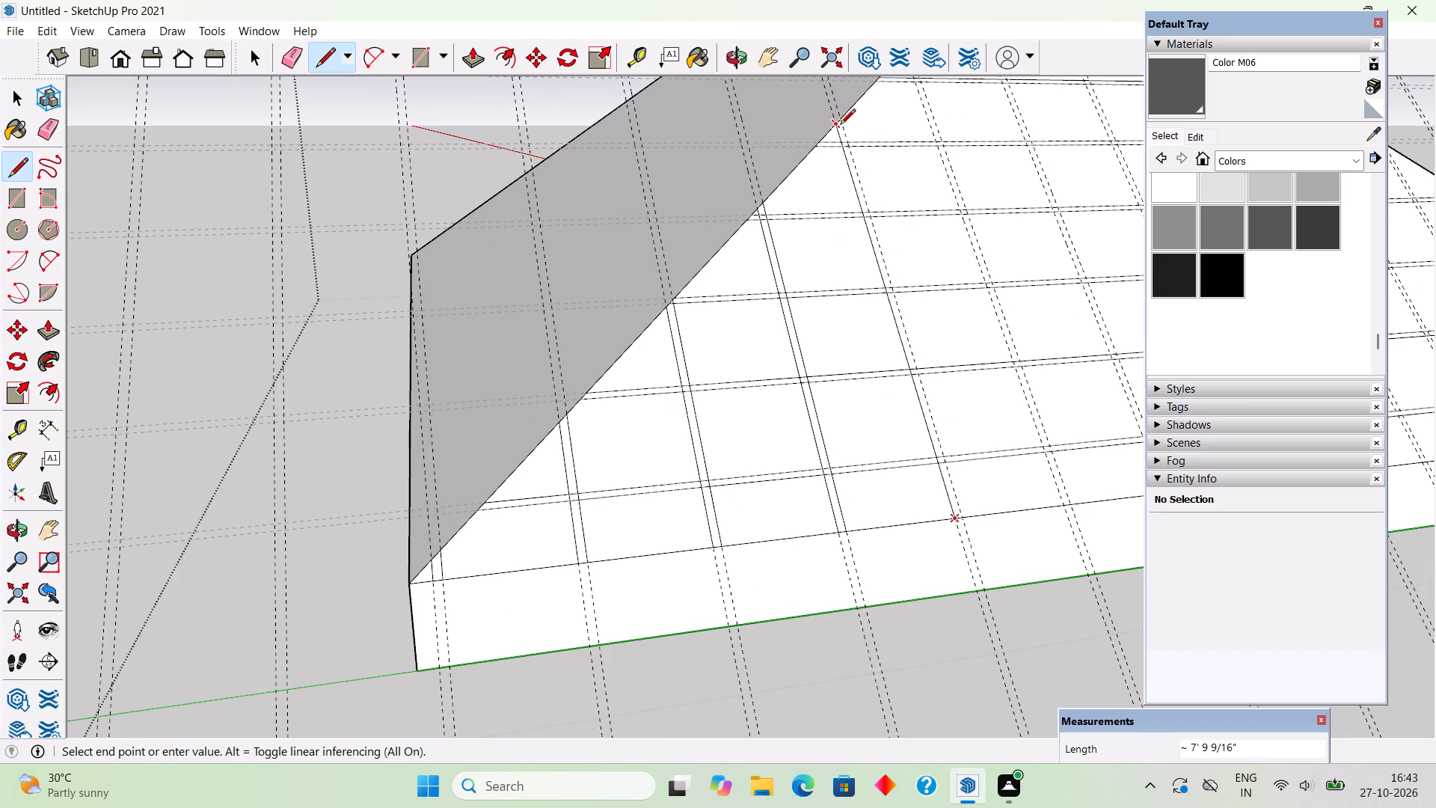
{"action": "left_click", "coordinate": [840, 126]}
{"action": "scroll", "coordinate": [853, 128], "scroll_direction": "up", "scroll_amount": 7}
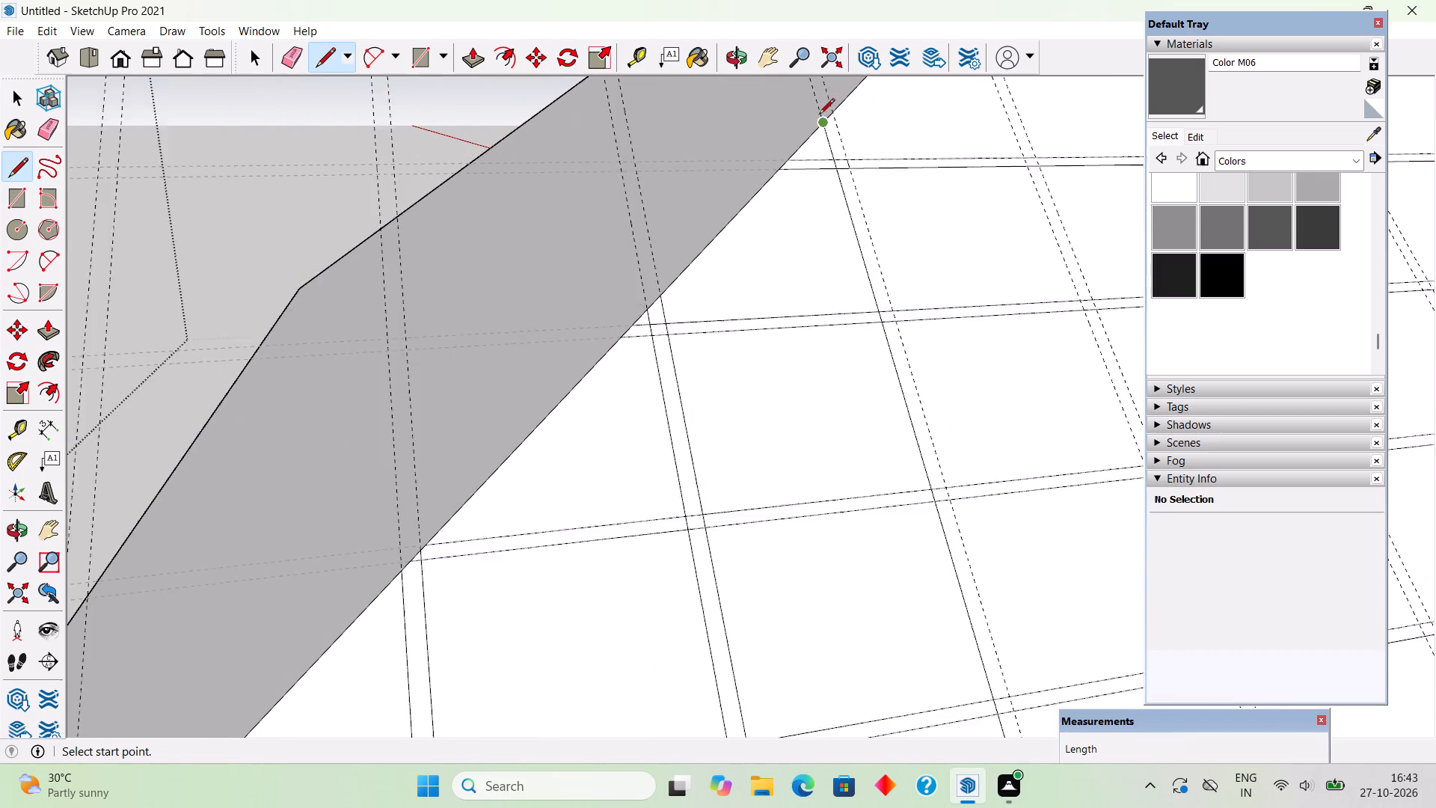
{"action": "scroll", "coordinate": [819, 115], "scroll_direction": "up", "scroll_amount": 2}
{"action": "left_click", "coordinate": [837, 117]}
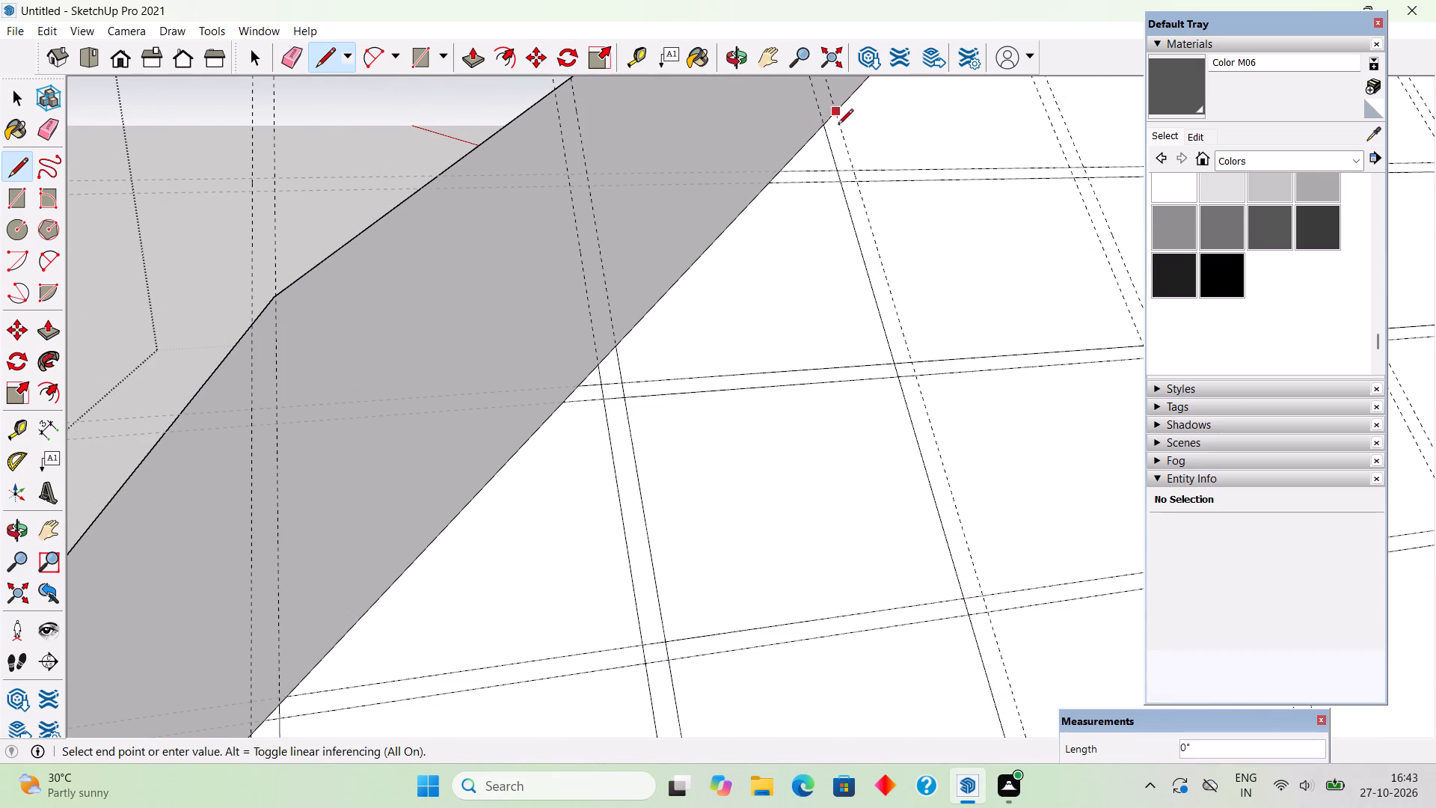
{"action": "scroll", "coordinate": [838, 126], "scroll_direction": "down", "scroll_amount": 5}
{"action": "scroll", "coordinate": [871, 326], "scroll_direction": "down", "scroll_amount": 3}
{"action": "scroll", "coordinate": [966, 546], "scroll_direction": "down", "scroll_amount": 3}
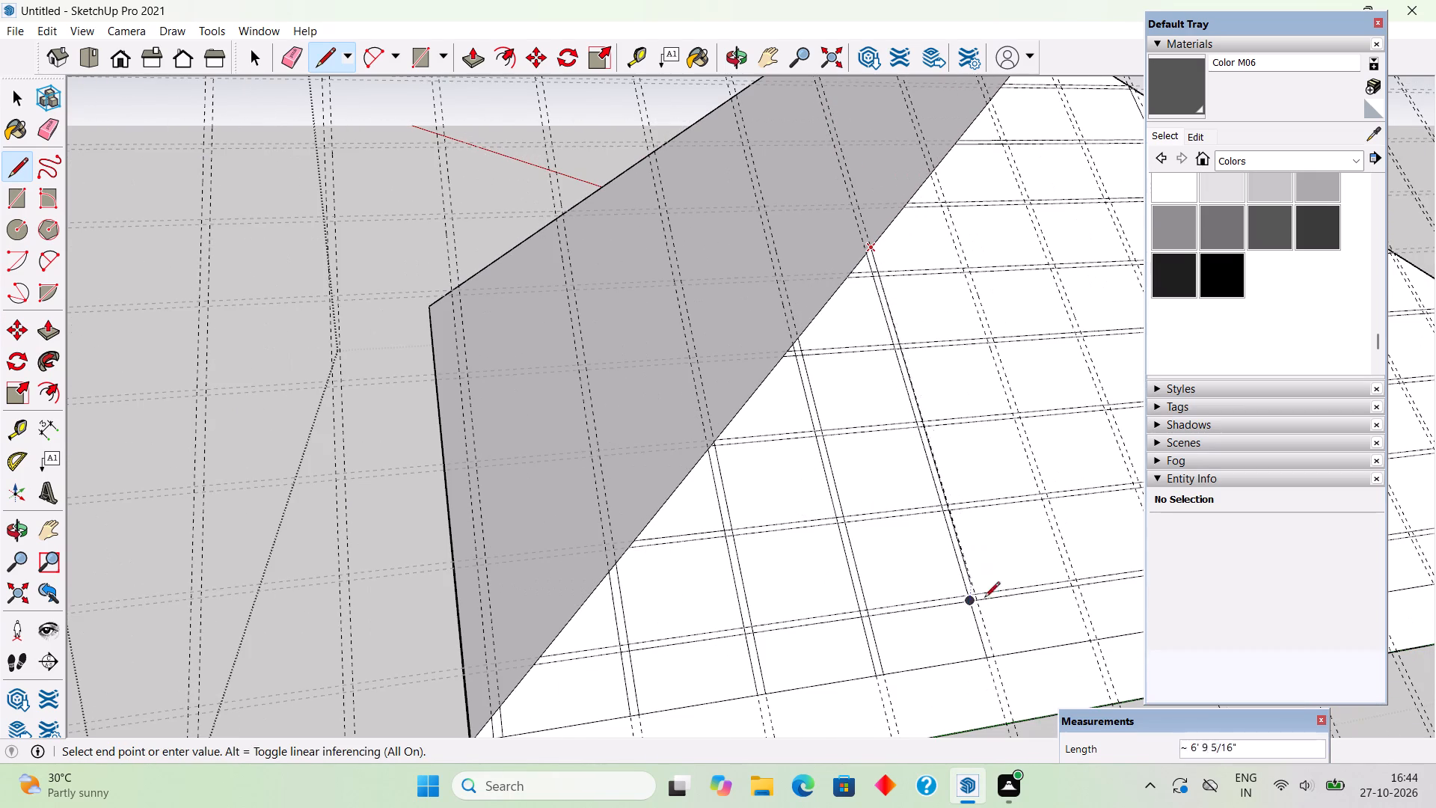
{"action": "scroll", "coordinate": [989, 670], "scroll_direction": "up", "scroll_amount": 4}
{"action": "left_click", "coordinate": [999, 653]}
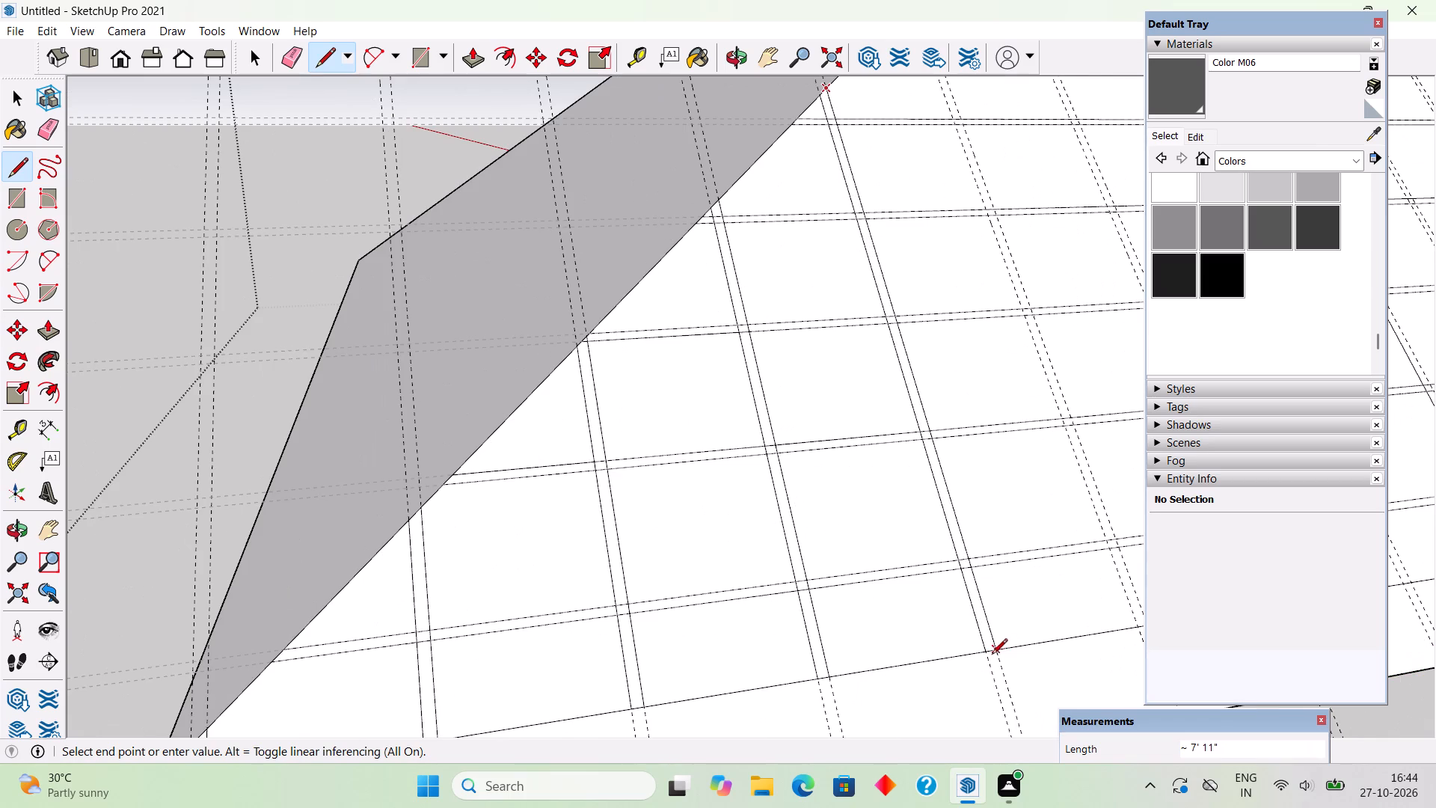
Trace the sixth guide pair from the base corner with lines about 9' 8 1/16" and 9' 9 1/2" long between base edge and sloped edge.
{"action": "scroll", "coordinate": [533, 604], "scroll_direction": "down", "scroll_amount": 9}
{"action": "scroll", "coordinate": [936, 553], "scroll_direction": "up", "scroll_amount": 3}
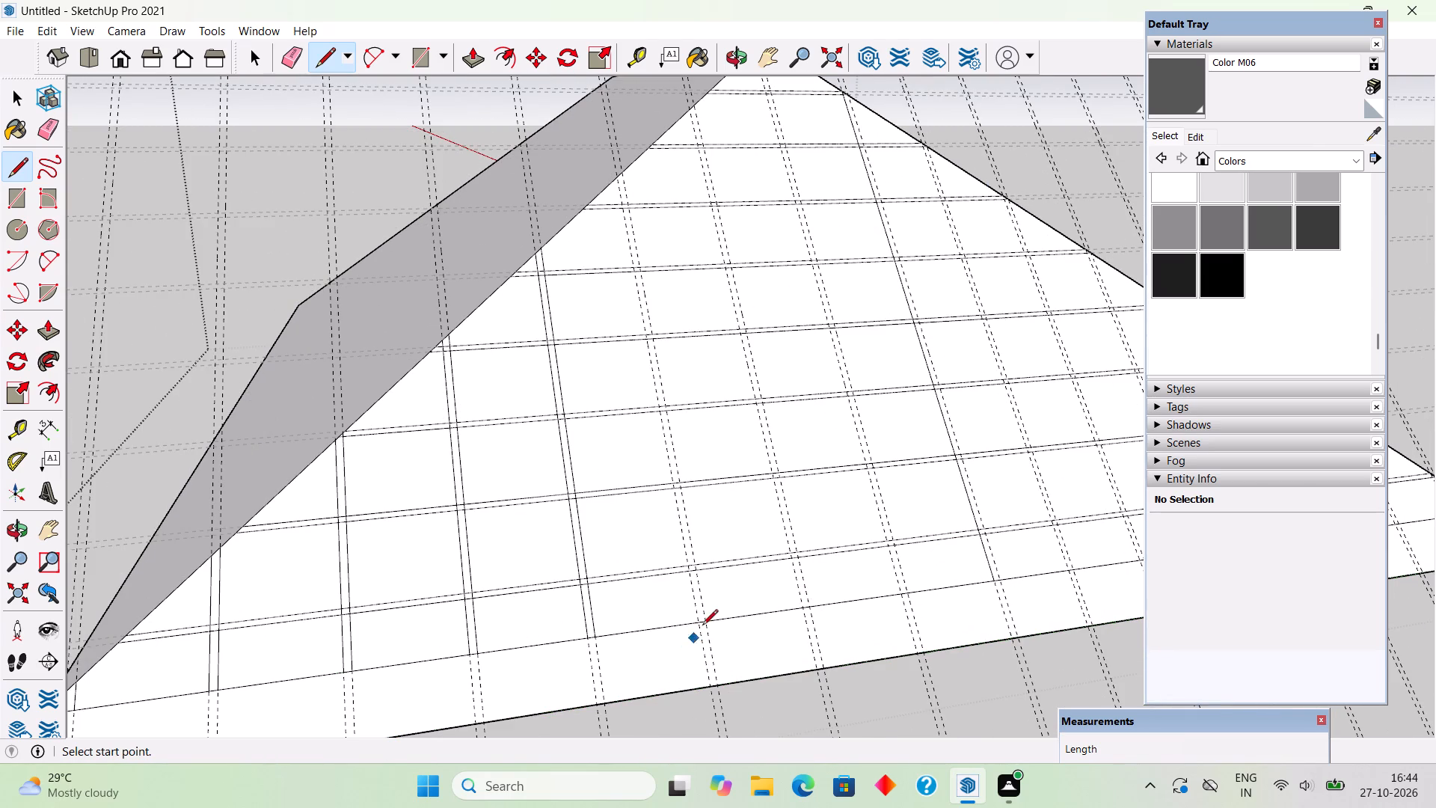
{"action": "left_click", "coordinate": [696, 626]}
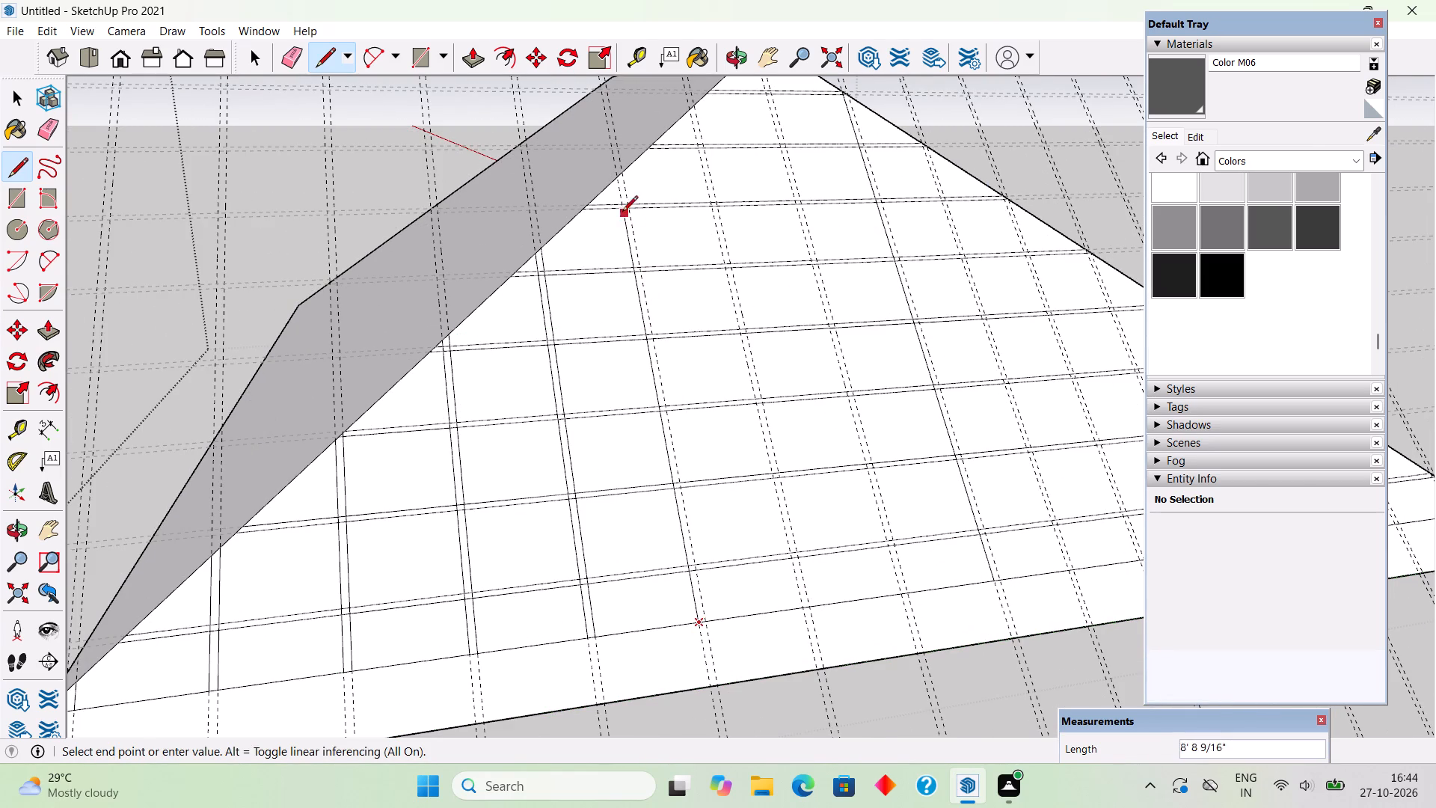
{"action": "left_click", "coordinate": [616, 179]}
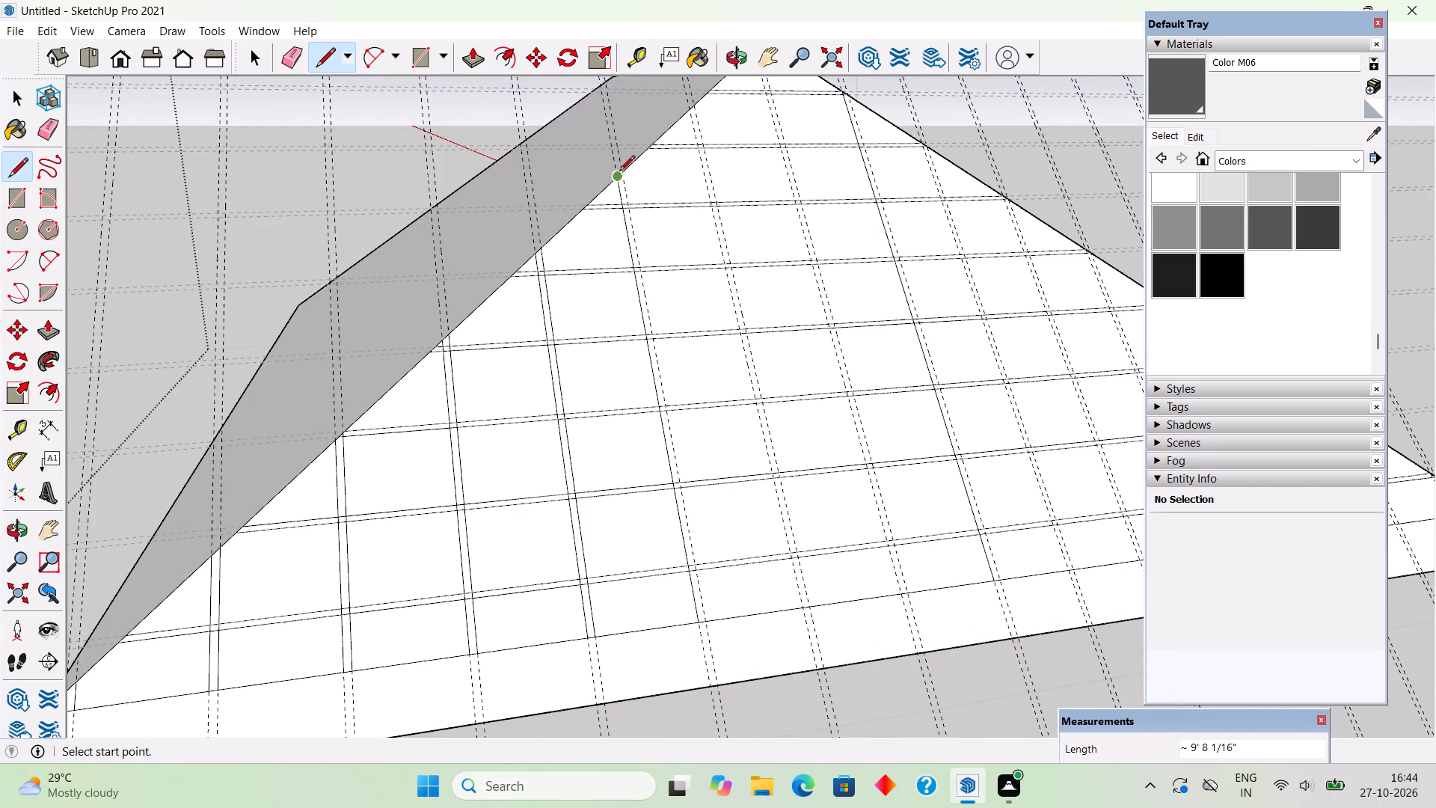
{"action": "scroll", "coordinate": [619, 172], "scroll_direction": "up", "scroll_amount": 10}
{"action": "left_click", "coordinate": [629, 174]}
{"action": "scroll", "coordinate": [630, 193], "scroll_direction": "down", "scroll_amount": 5}
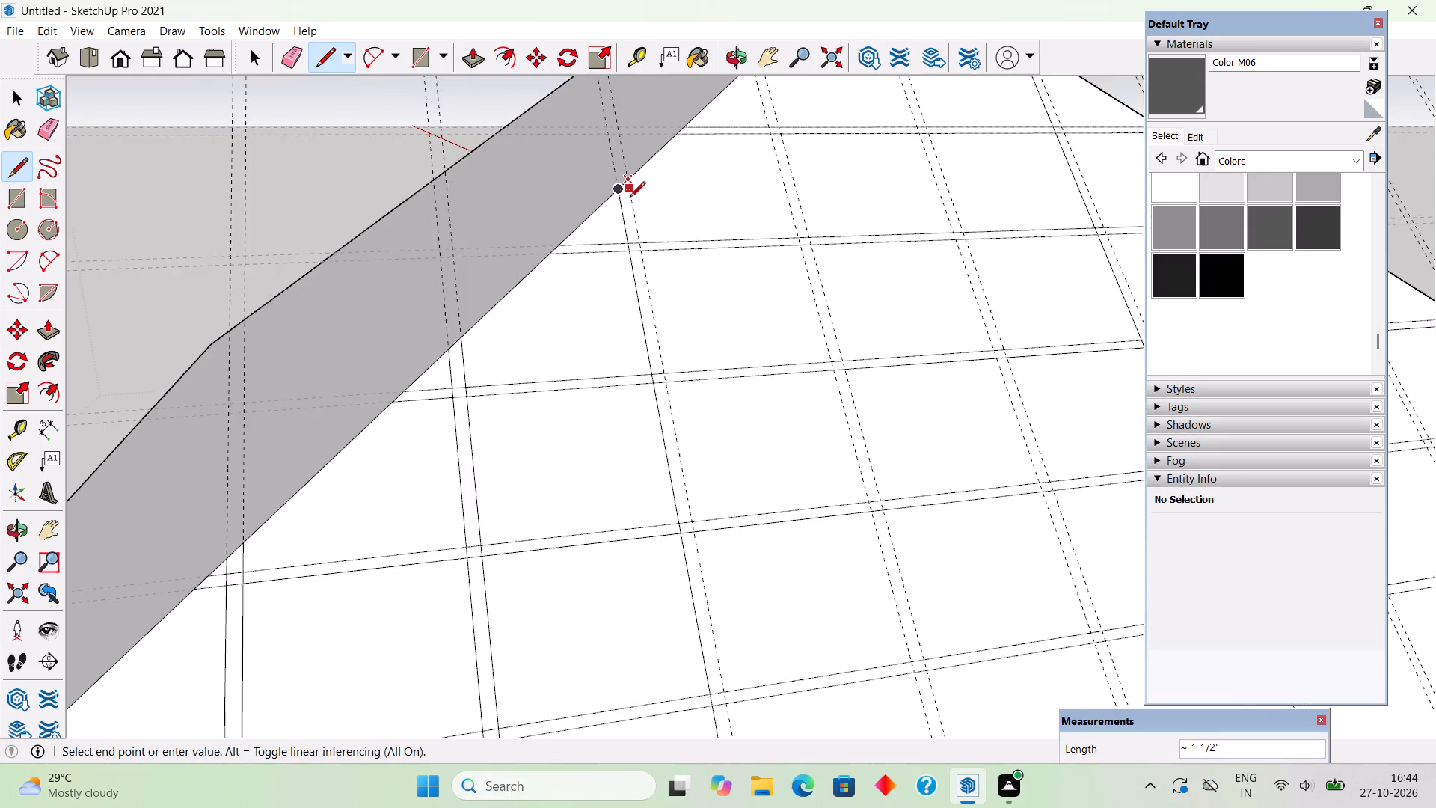
{"action": "scroll", "coordinate": [630, 198], "scroll_direction": "down", "scroll_amount": 8}
{"action": "scroll", "coordinate": [702, 554], "scroll_direction": "up", "scroll_amount": 5}
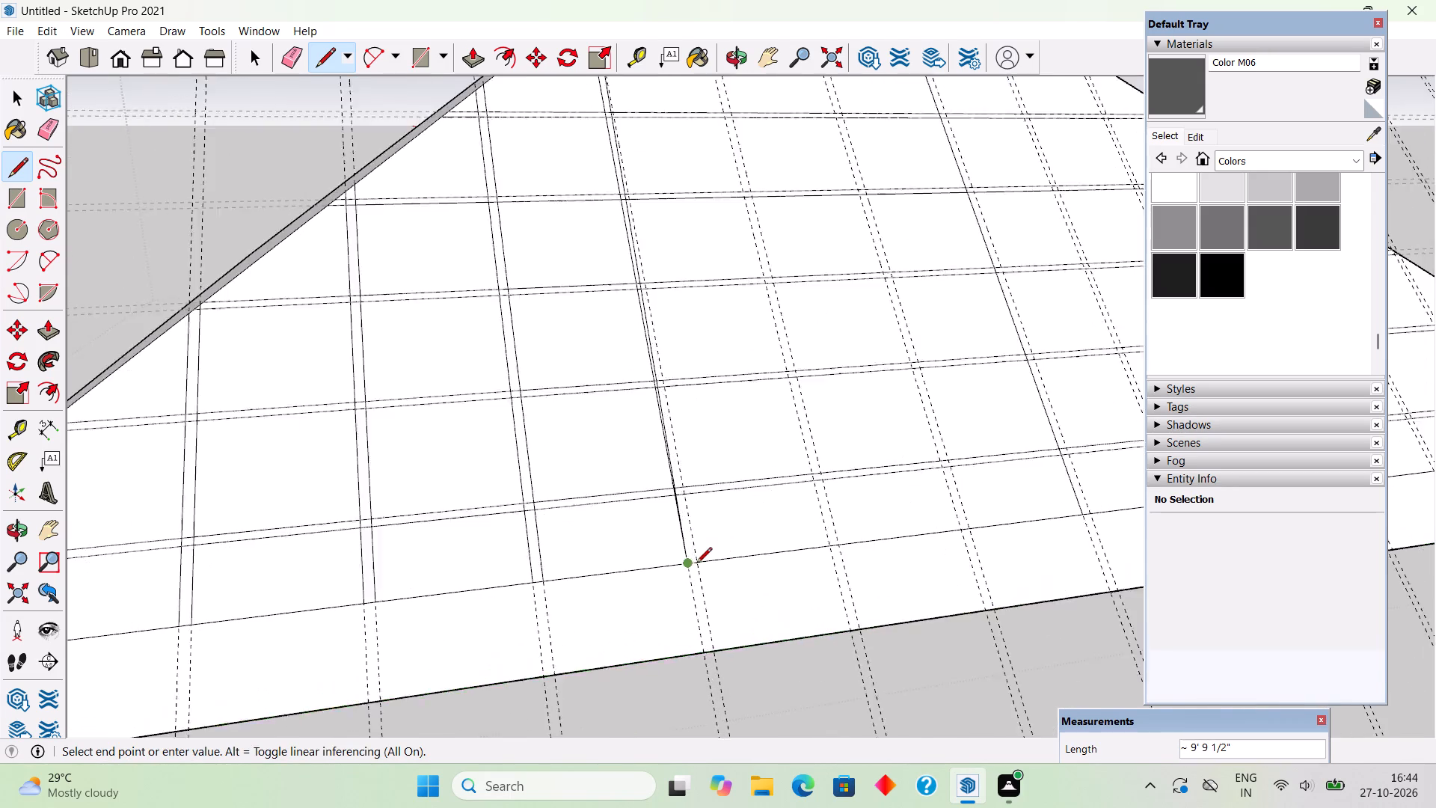
{"action": "scroll", "coordinate": [696, 564], "scroll_direction": "up", "scroll_amount": 3}
{"action": "left_click", "coordinate": [703, 563]}
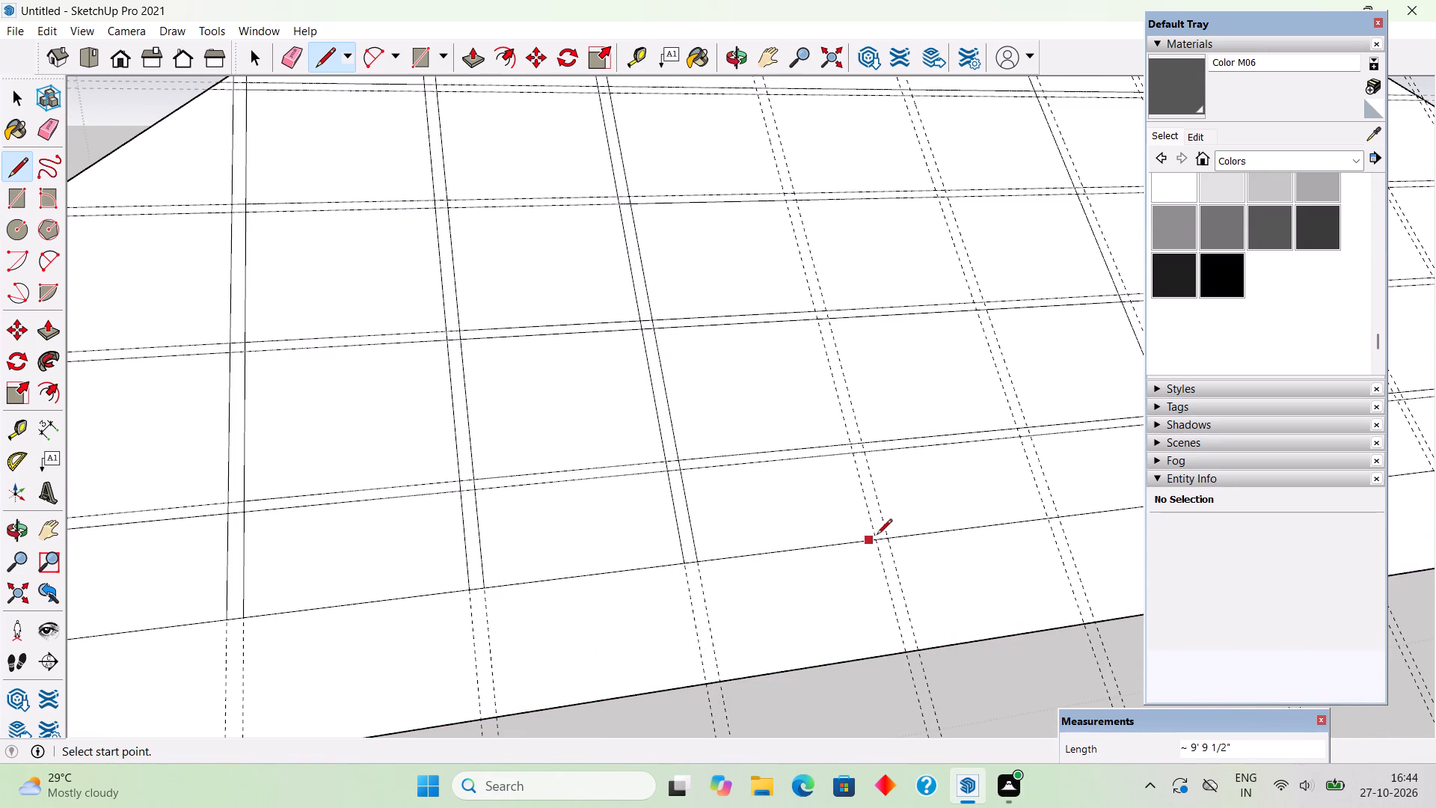
Trace the seventh guide pair from the base corner with lines about 11' 6 9/16" and 11' 8" long between base edge and sloped edge.
{"action": "left_click", "coordinate": [878, 536]}
{"action": "scroll", "coordinate": [835, 587], "scroll_direction": "down", "scroll_amount": 11}
{"action": "scroll", "coordinate": [762, 210], "scroll_direction": "up", "scroll_amount": 5}
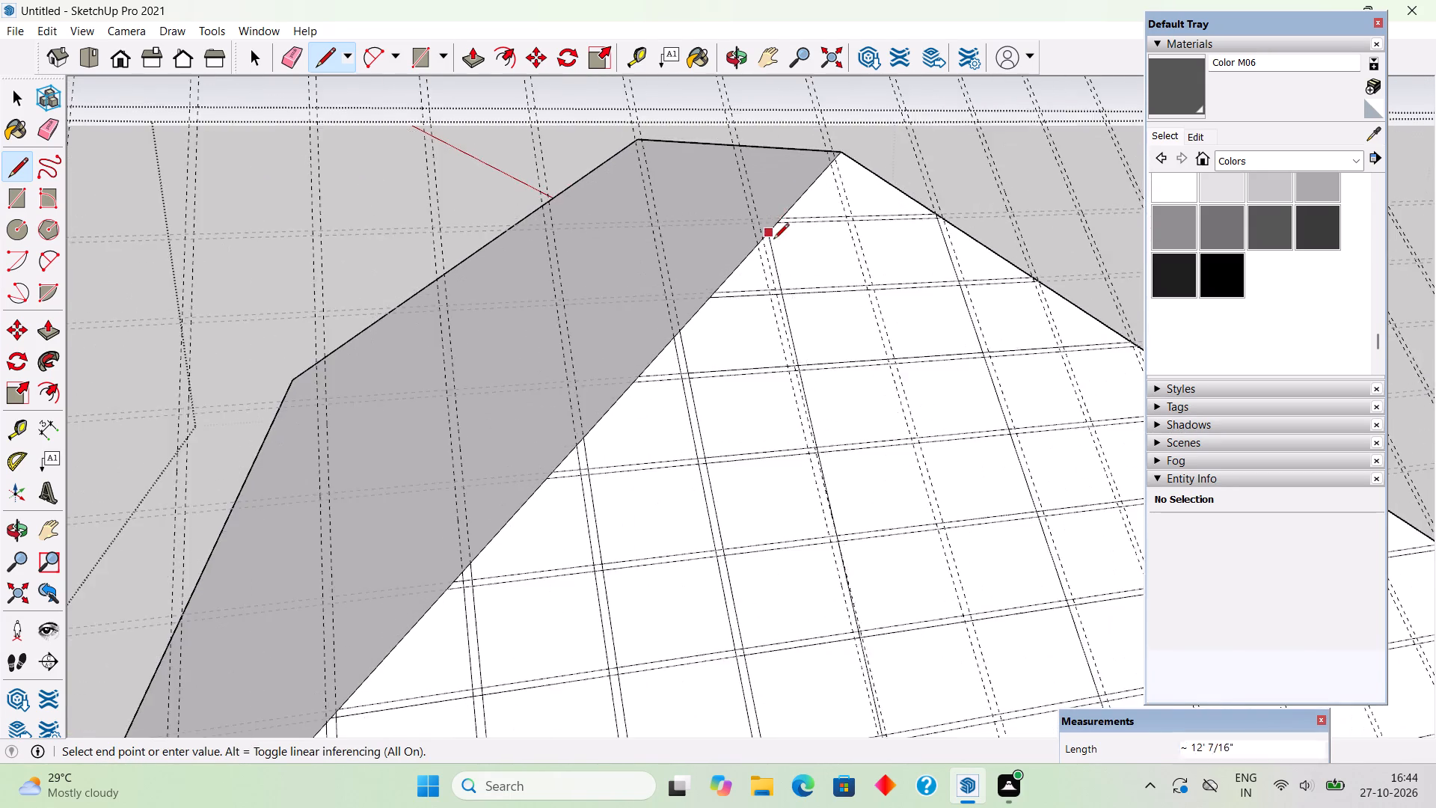
{"action": "scroll", "coordinate": [773, 240], "scroll_direction": "up", "scroll_amount": 9}
{"action": "left_click", "coordinate": [735, 251]}
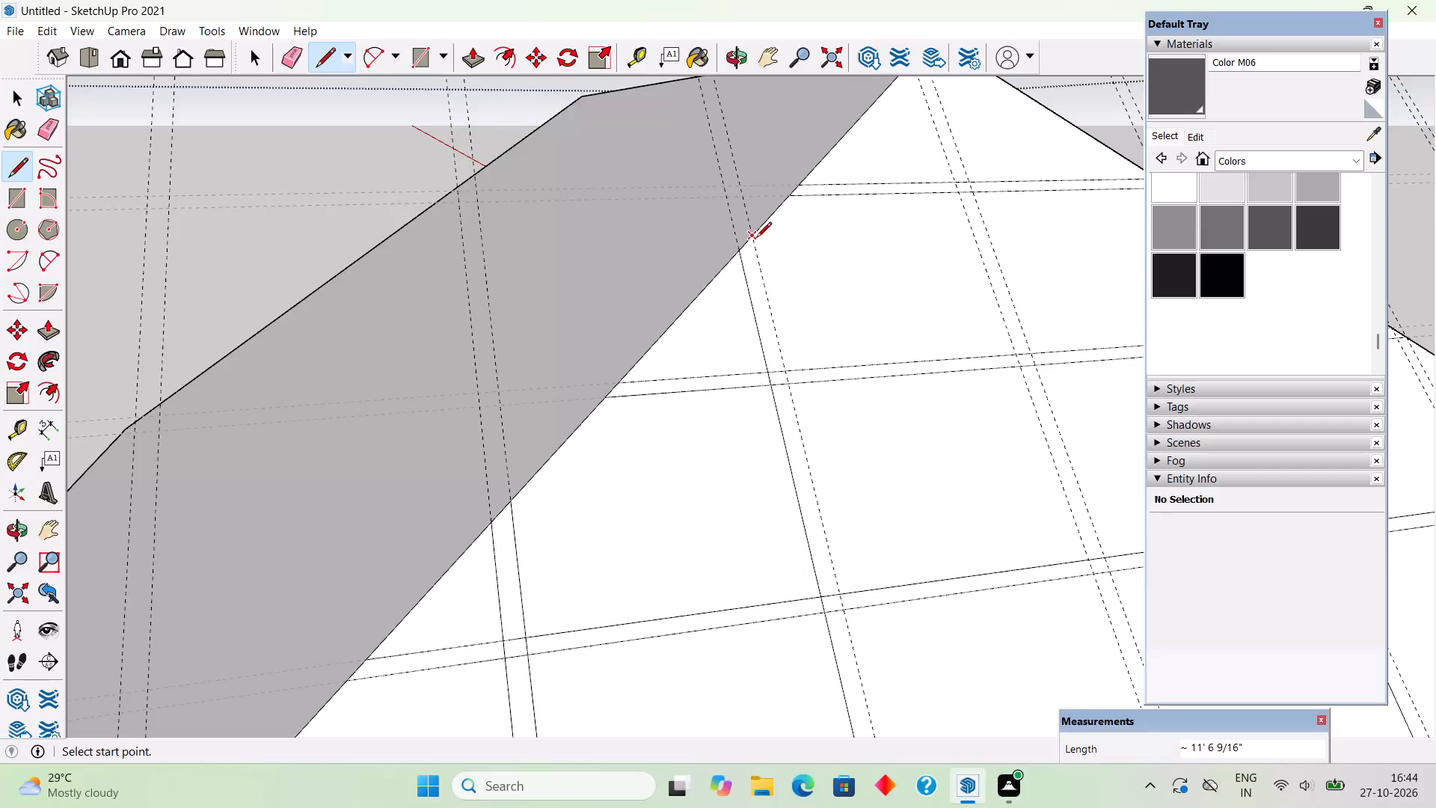
{"action": "left_click", "coordinate": [756, 239]}
{"action": "scroll", "coordinate": [785, 328], "scroll_direction": "down", "scroll_amount": 16}
{"action": "scroll", "coordinate": [785, 328], "scroll_direction": "up", "scroll_amount": 1}
{"action": "scroll", "coordinate": [785, 328], "scroll_direction": "down", "scroll_amount": 1}
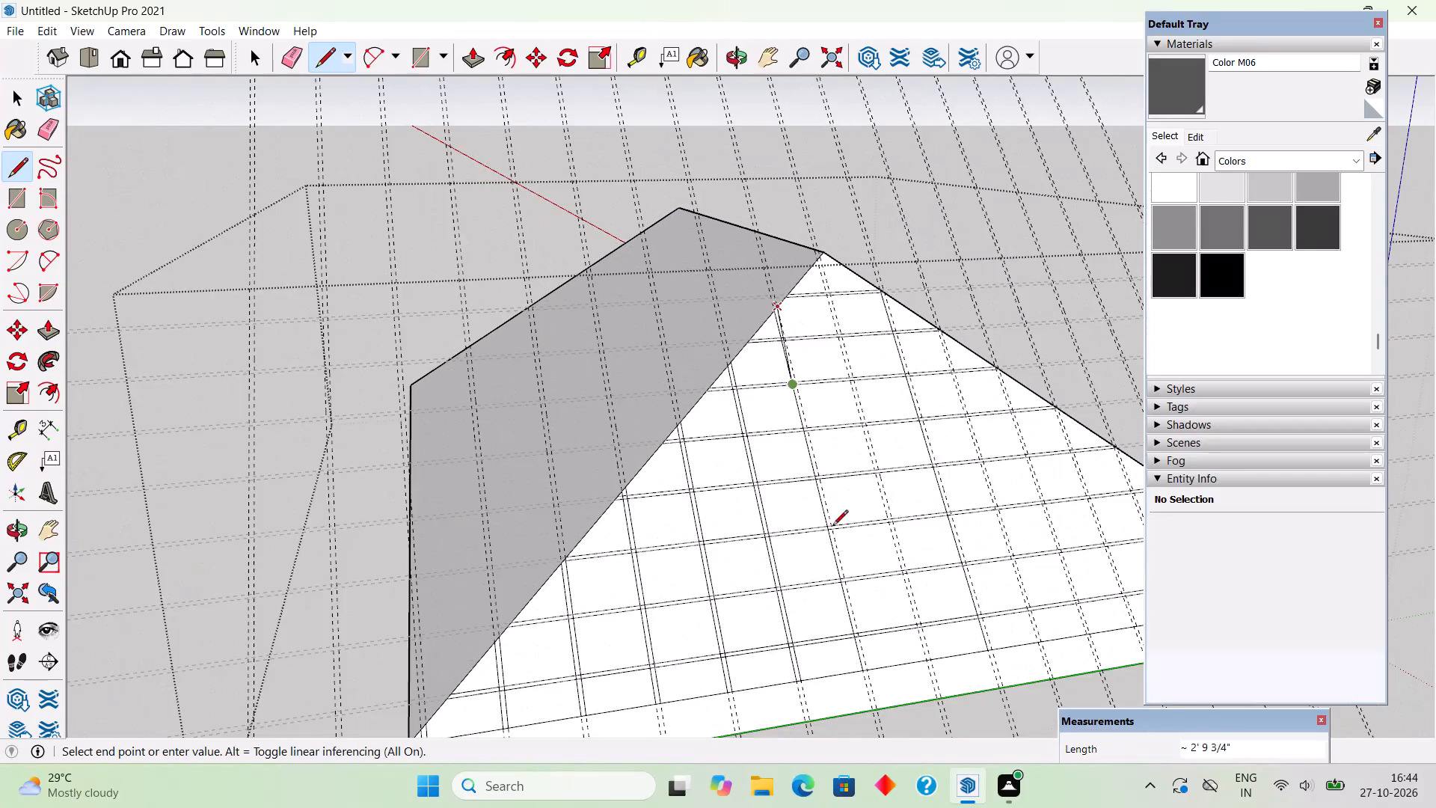
{"action": "scroll", "coordinate": [856, 610], "scroll_direction": "up", "scroll_amount": 5}
{"action": "scroll", "coordinate": [865, 688], "scroll_direction": "up", "scroll_amount": 2}
{"action": "left_click", "coordinate": [878, 706]}
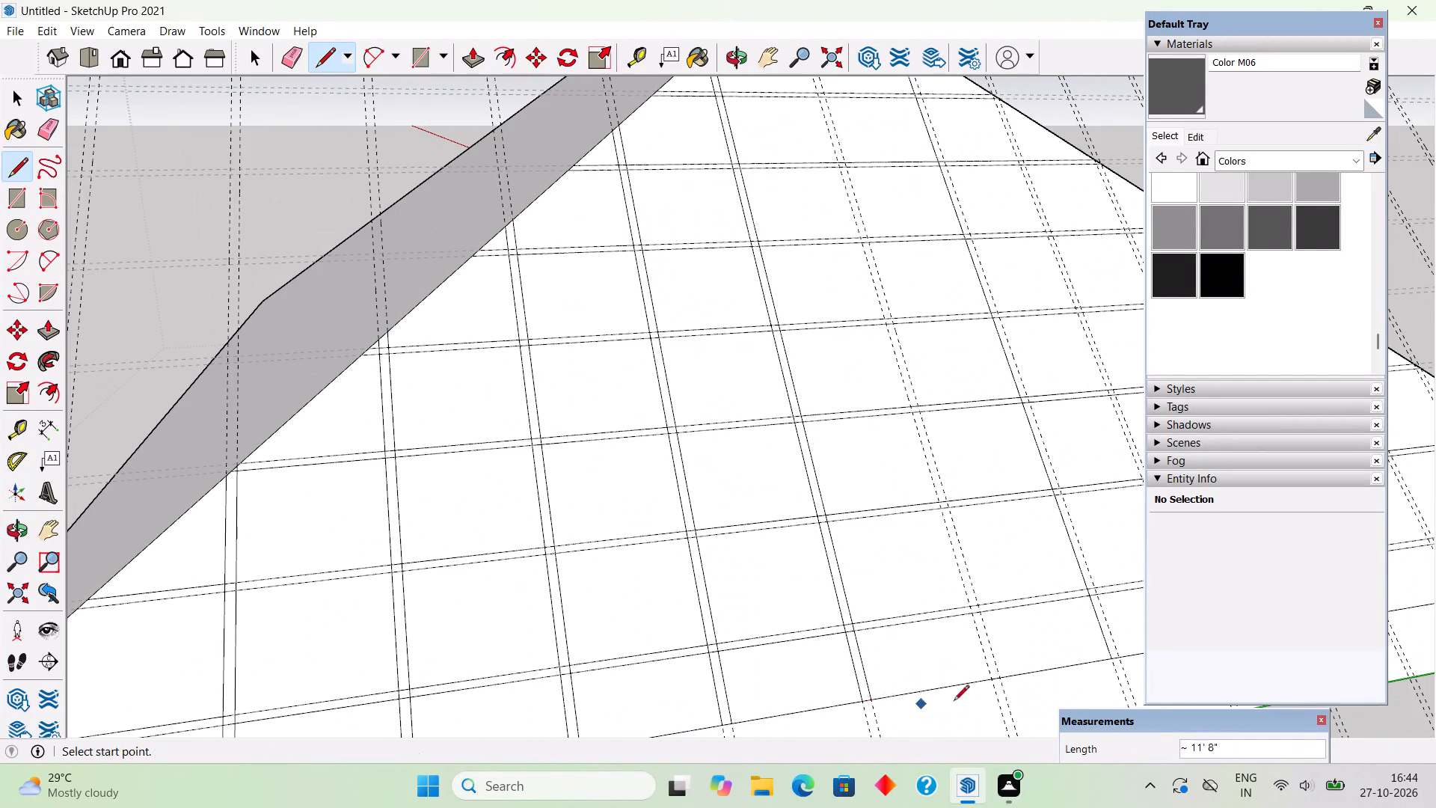
Trace the eighth guide pair, meeting the sloped edge just below the apex, with lines about 13' 5 1/16" and 13' 6 1/2" long from the base edge.
{"action": "left_click", "coordinate": [995, 683]}
{"action": "scroll", "coordinate": [993, 684], "scroll_direction": "down", "scroll_amount": 5}
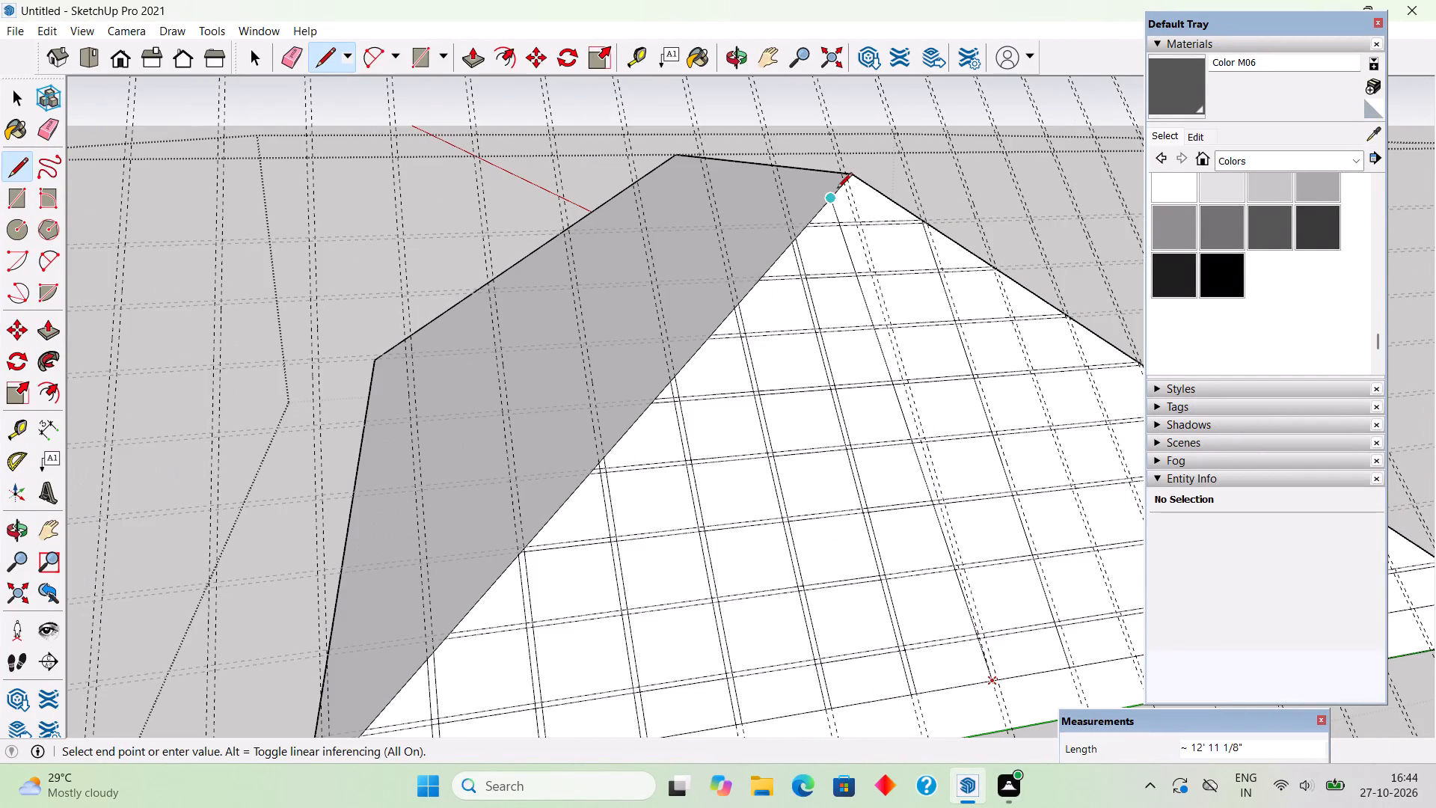
{"action": "scroll", "coordinate": [842, 186], "scroll_direction": "up", "scroll_amount": 7}
{"action": "left_click", "coordinate": [845, 178]}
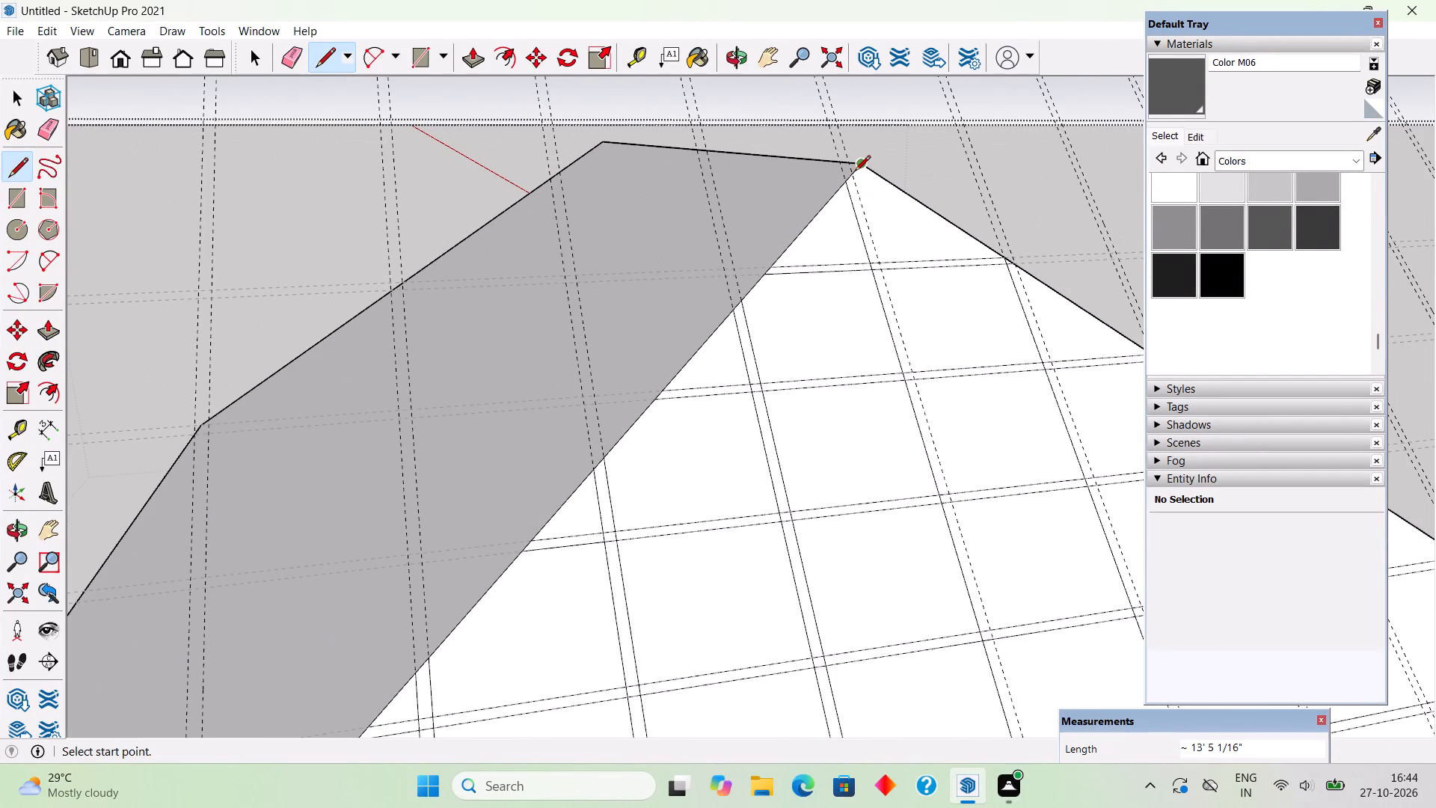
{"action": "scroll", "coordinate": [853, 175], "scroll_direction": "up", "scroll_amount": 6}
{"action": "left_click", "coordinate": [853, 175]}
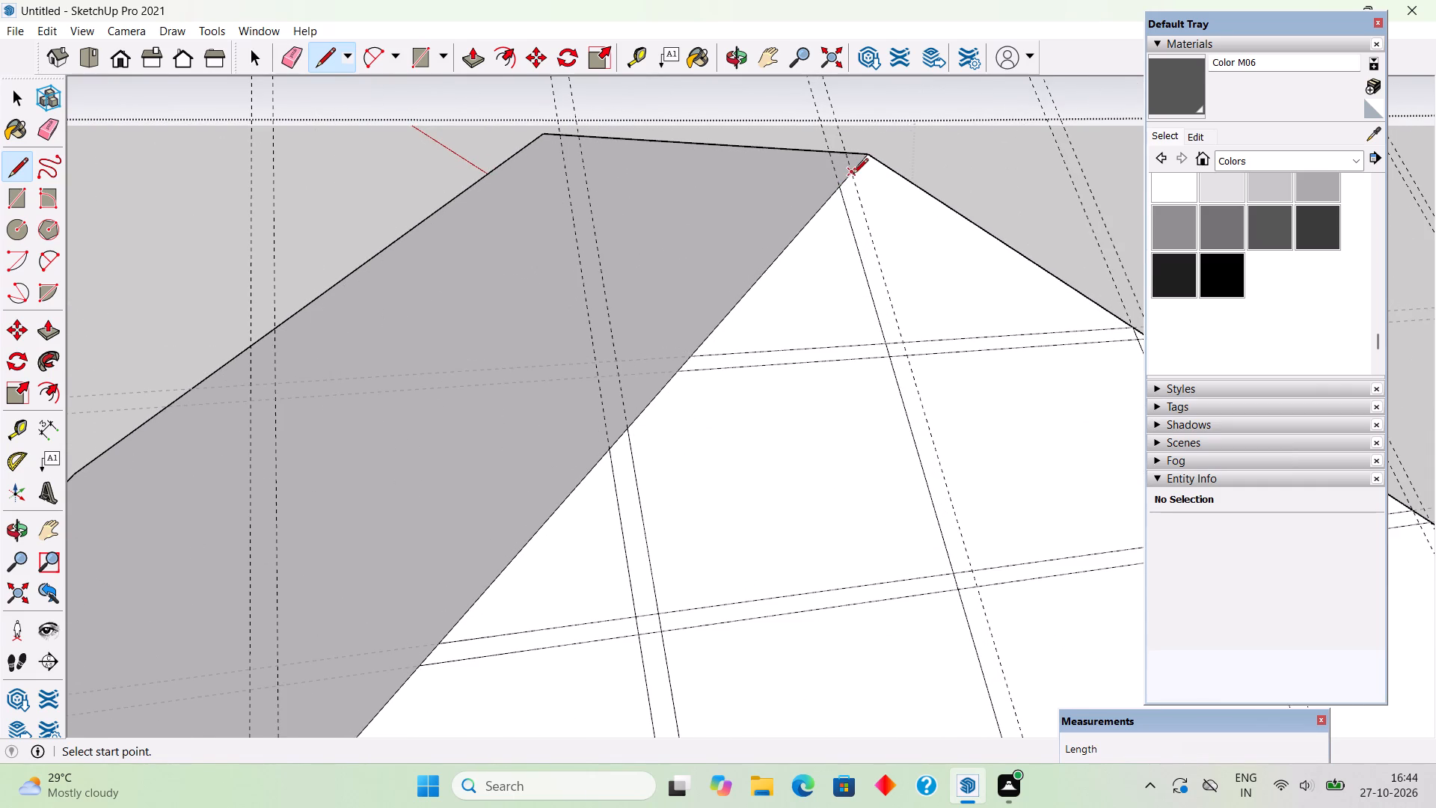
{"action": "scroll", "coordinate": [853, 175], "scroll_direction": "down", "scroll_amount": 14}
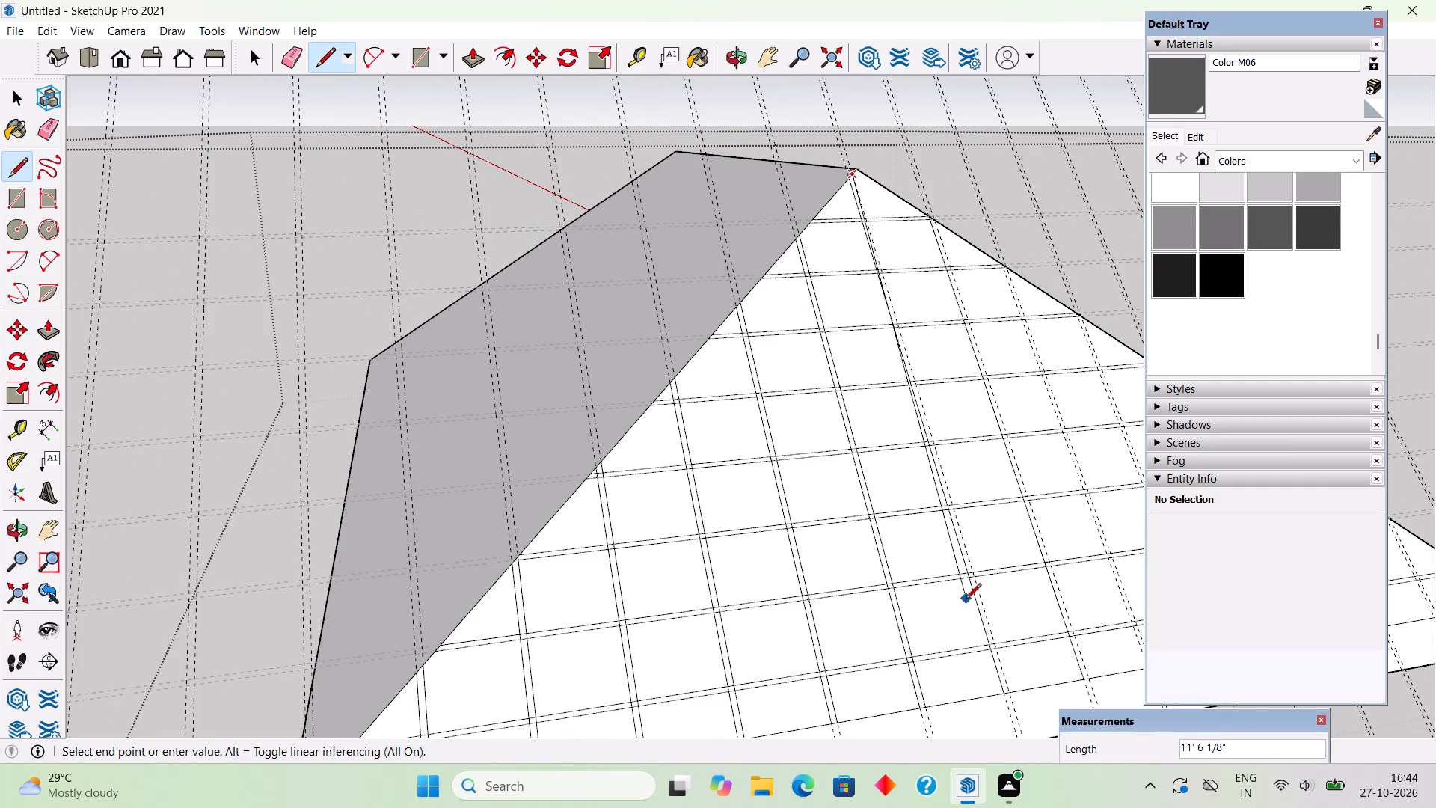
{"action": "scroll", "coordinate": [966, 600], "scroll_direction": "down", "scroll_amount": 5}
{"action": "scroll", "coordinate": [1009, 678], "scroll_direction": "up", "scroll_amount": 8}
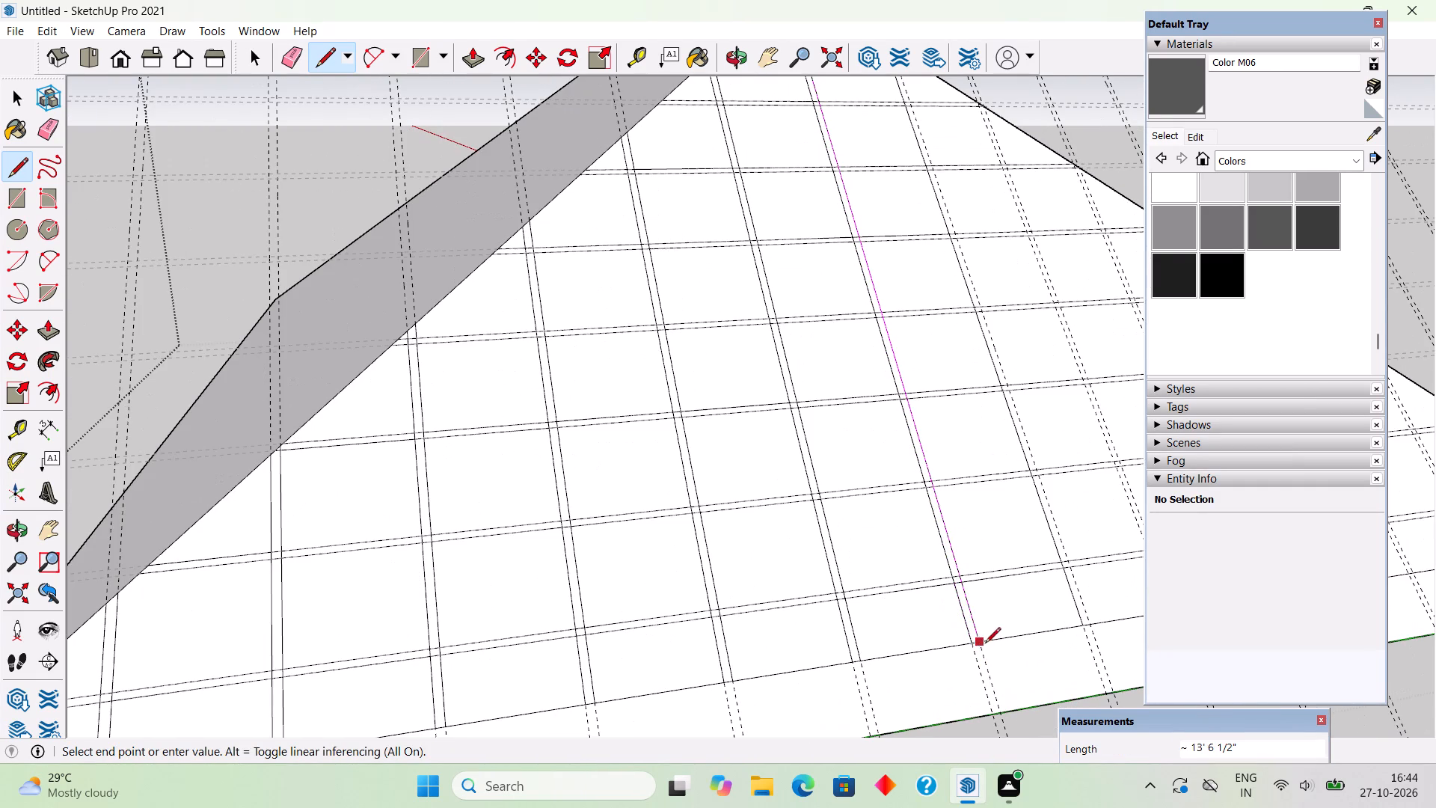
{"action": "left_click", "coordinate": [984, 645]}
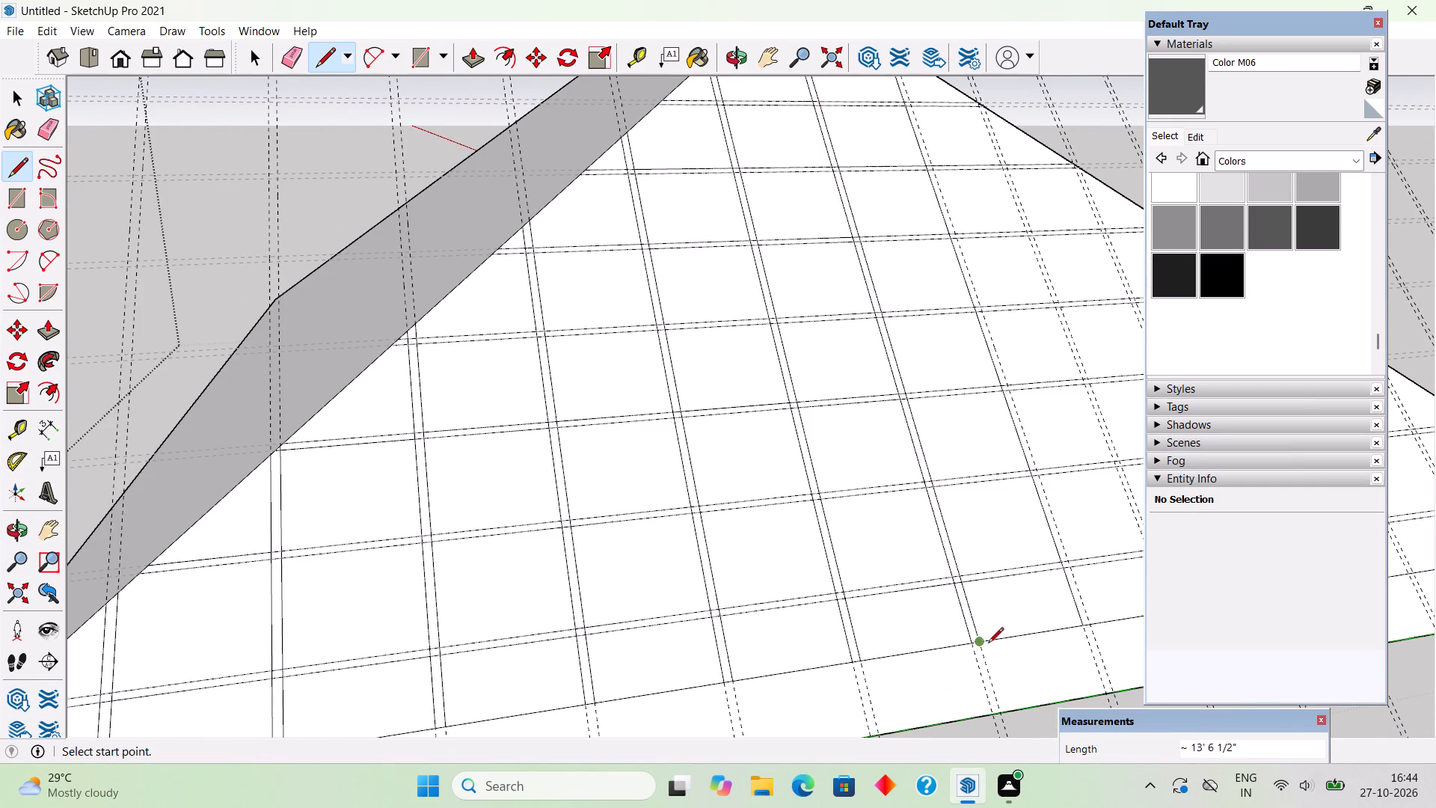
Trace the second guide of the ninth pair, just past the apex, with a line about 12' 1/16" long from base edge to sloped edge.
{"action": "left_click", "coordinate": [1093, 631]}
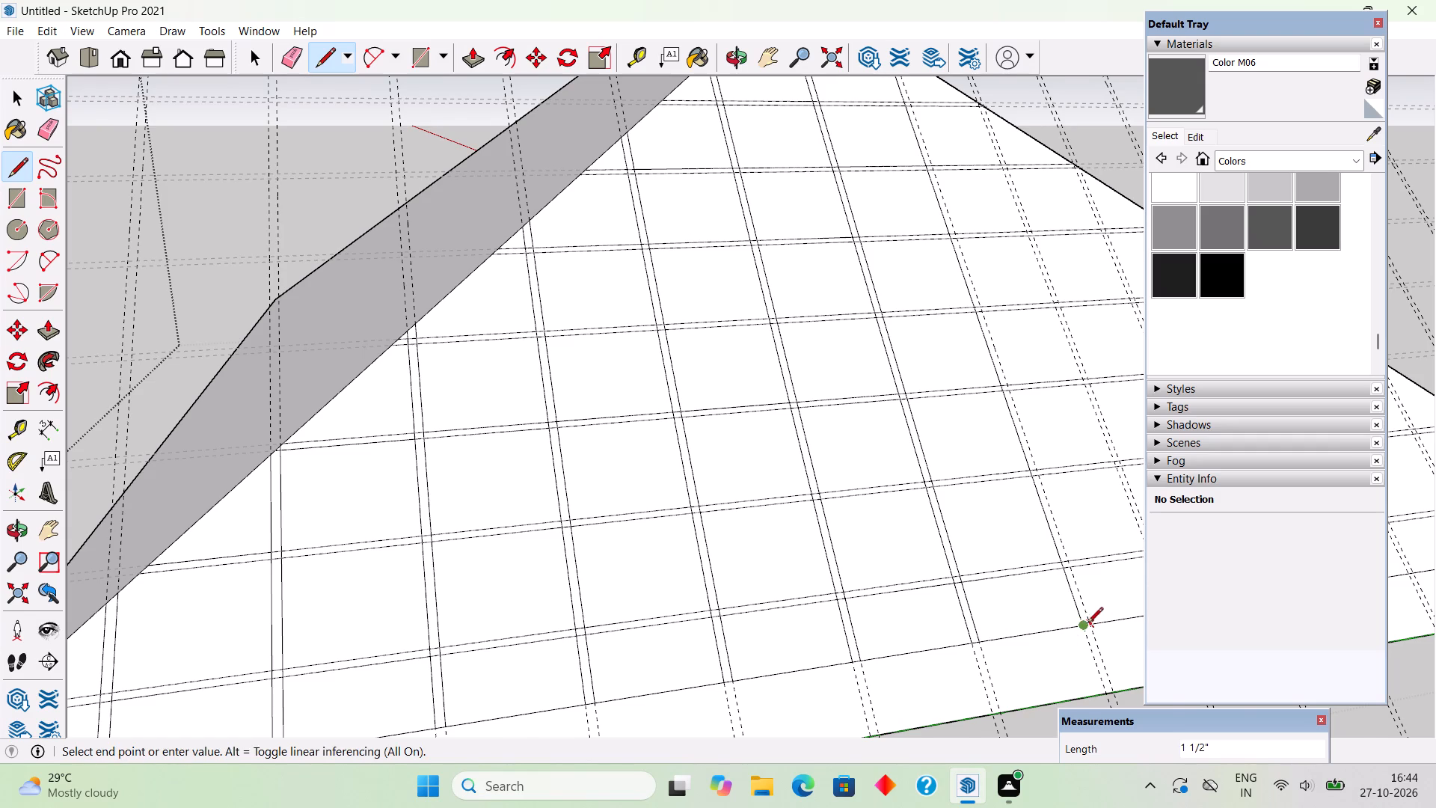
{"action": "scroll", "coordinate": [1081, 622], "scroll_direction": "down", "scroll_amount": 5}
{"action": "scroll", "coordinate": [965, 189], "scroll_direction": "up", "scroll_amount": 11}
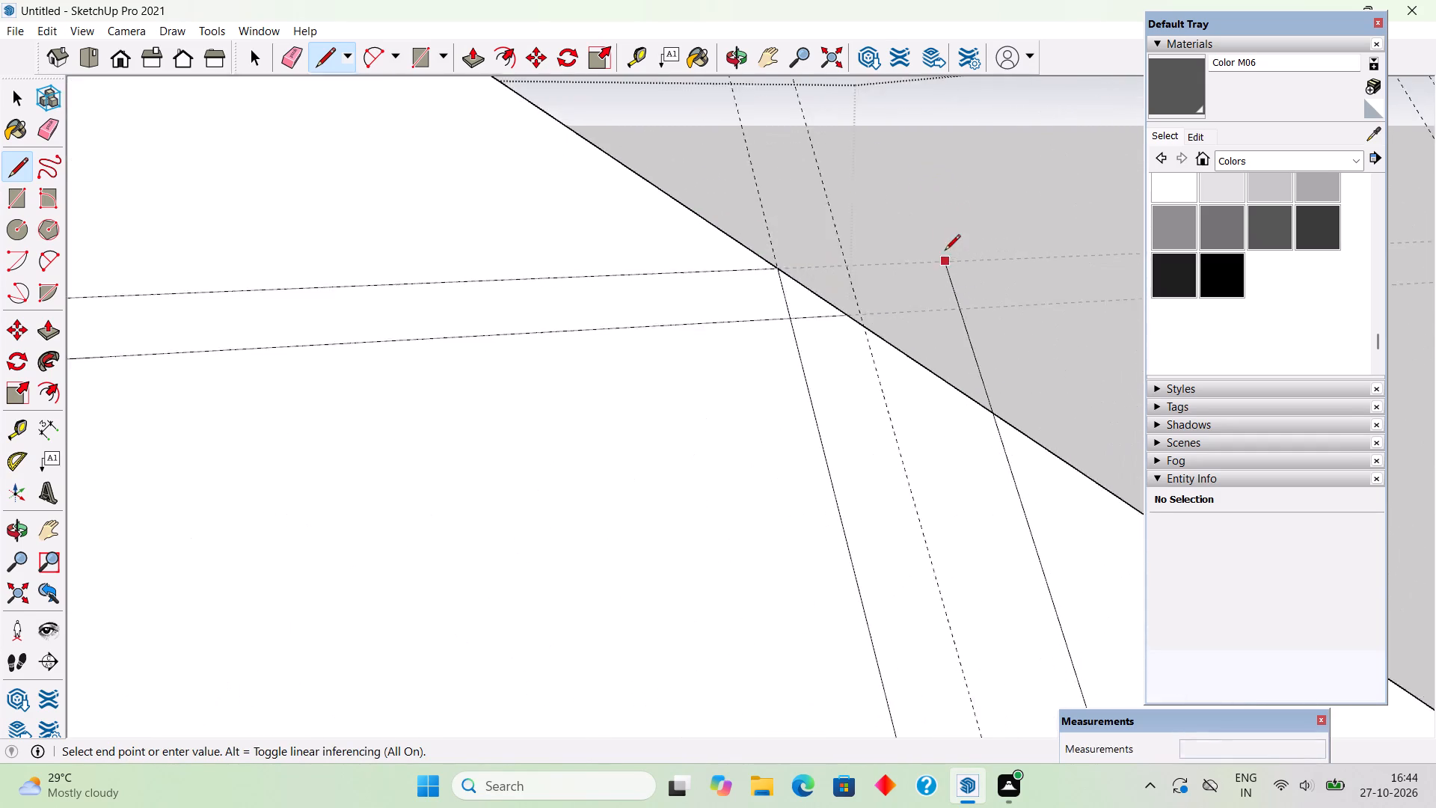
{"action": "scroll", "coordinate": [945, 251], "scroll_direction": "up", "scroll_amount": 1}
{"action": "scroll", "coordinate": [914, 280], "scroll_direction": "down", "scroll_amount": 3}
{"action": "scroll", "coordinate": [891, 302], "scroll_direction": "up", "scroll_amount": 2}
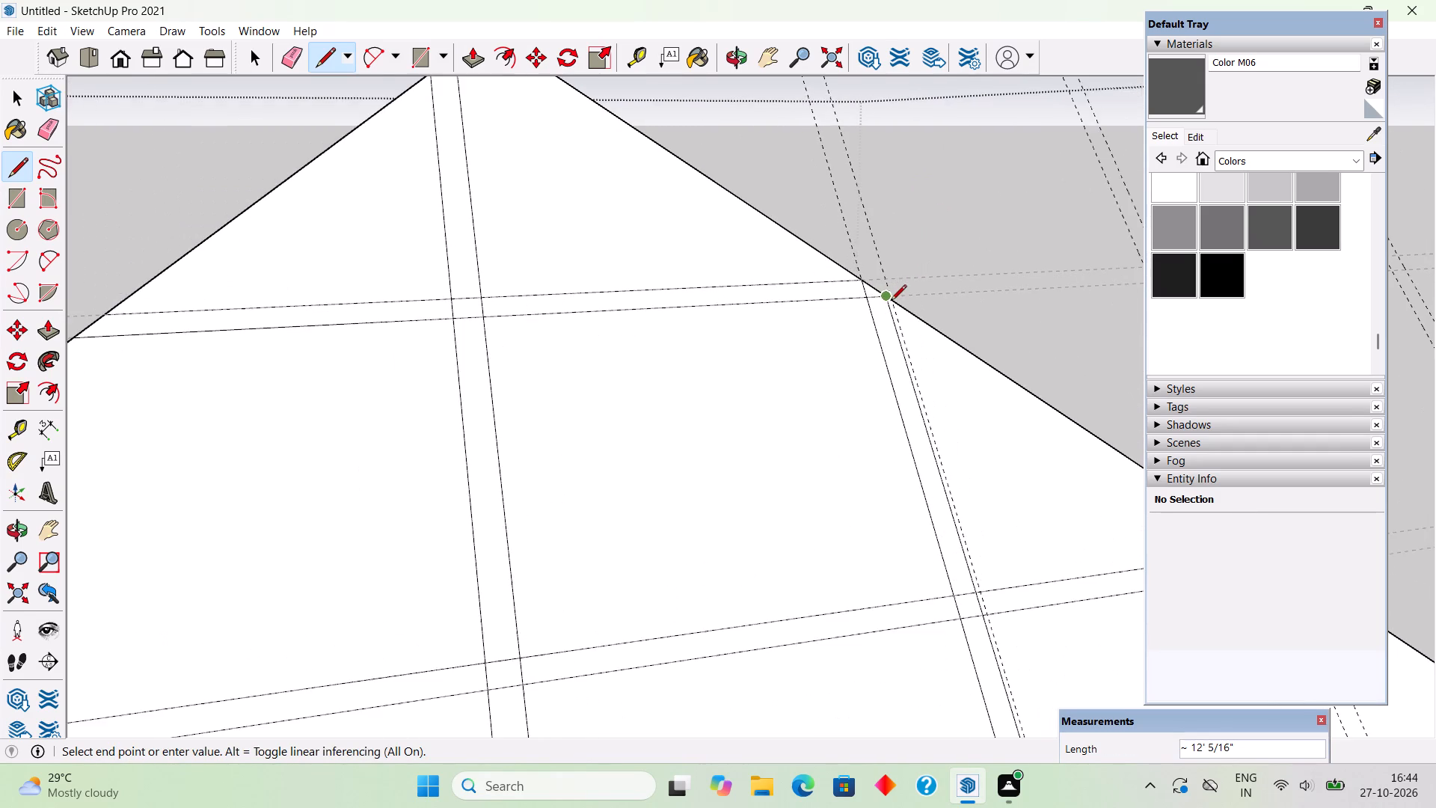
{"action": "scroll", "coordinate": [891, 302], "scroll_direction": "up", "scroll_amount": 10}
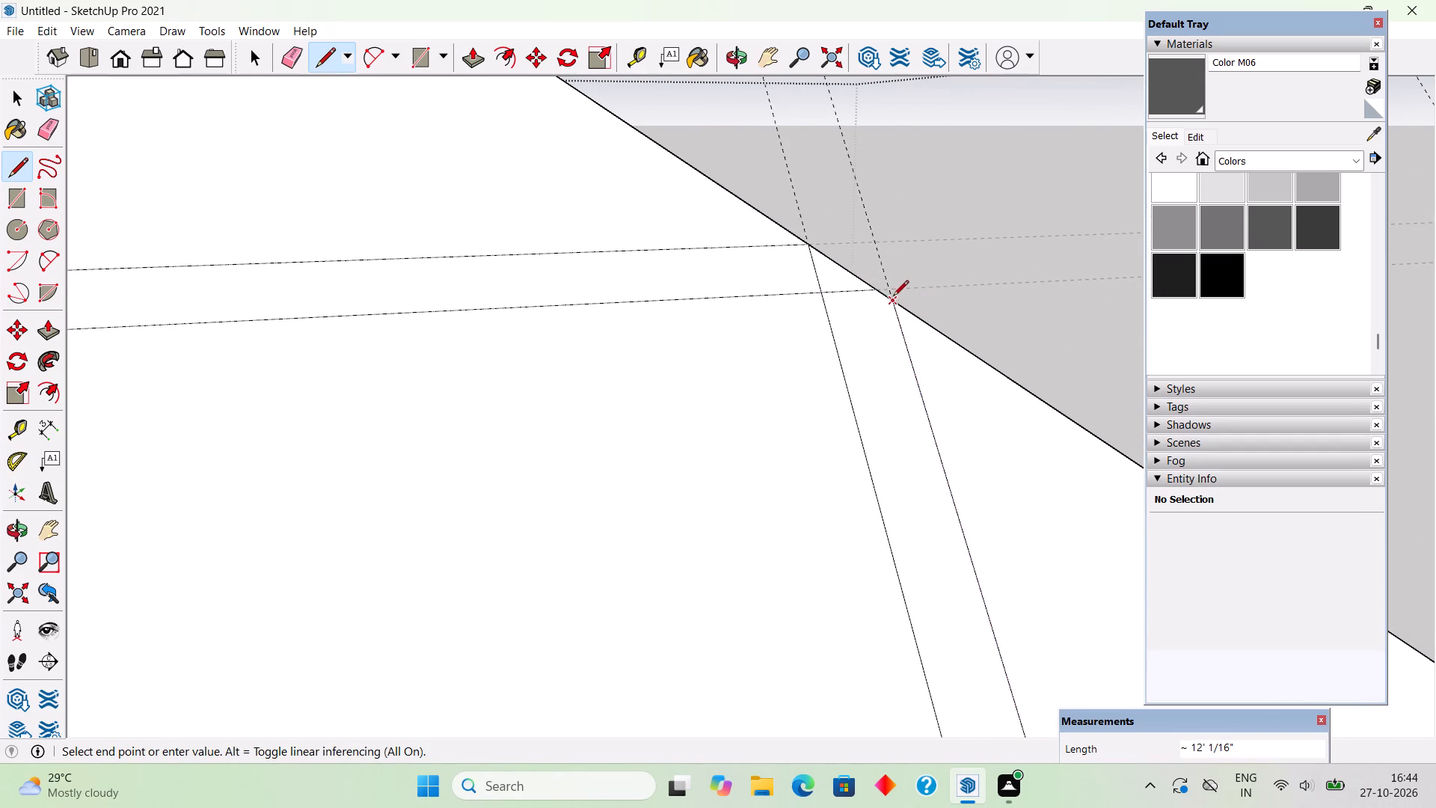
{"action": "left_click", "coordinate": [896, 298]}
Trace the tenth guide pair with lines about 10' 6 1/2" and 10' 5 5/16" long between base edge and the far sloped edge.
{"action": "scroll", "coordinate": [569, 322], "scroll_direction": "down", "scroll_amount": 20}
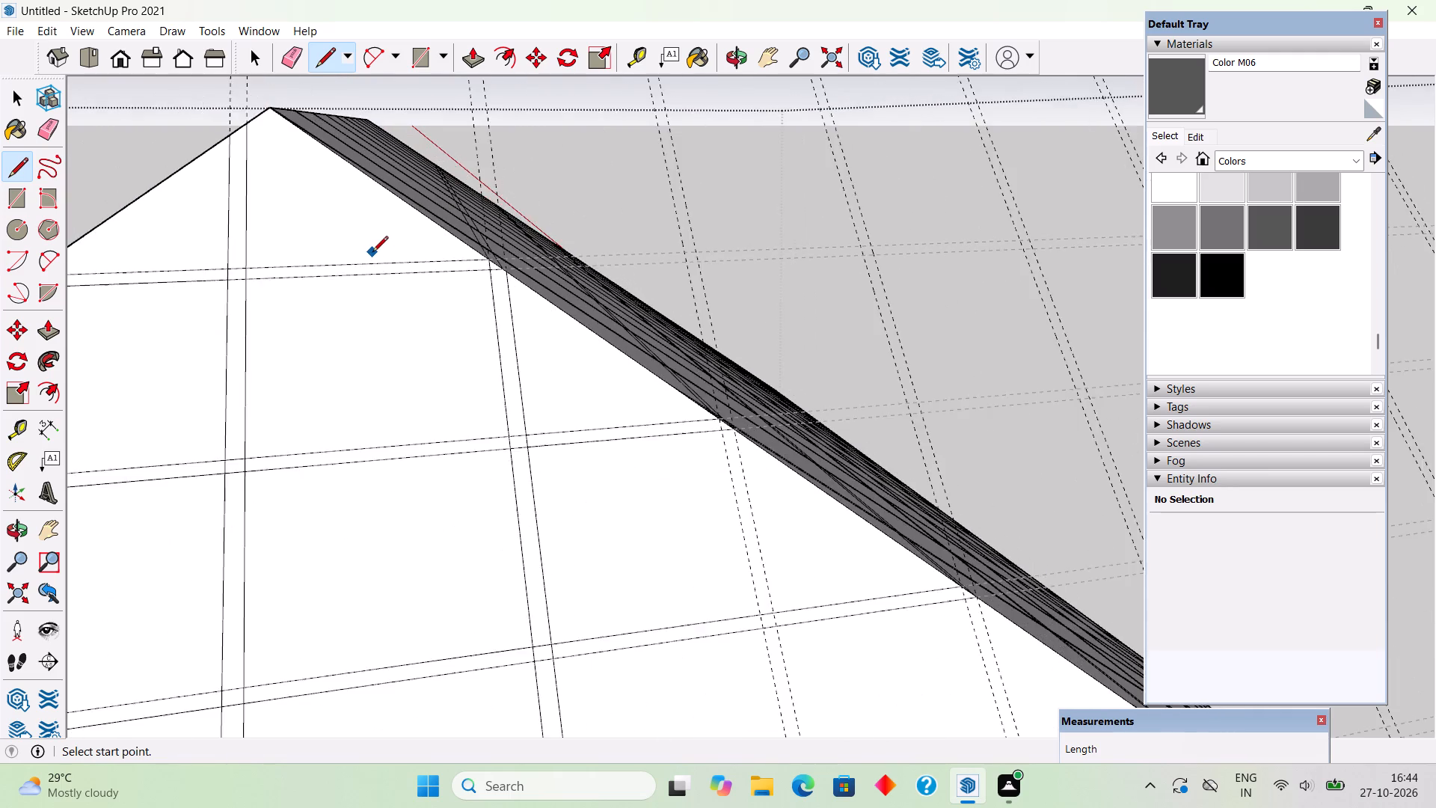
{"action": "scroll", "coordinate": [372, 253], "scroll_direction": "down", "scroll_amount": 14}
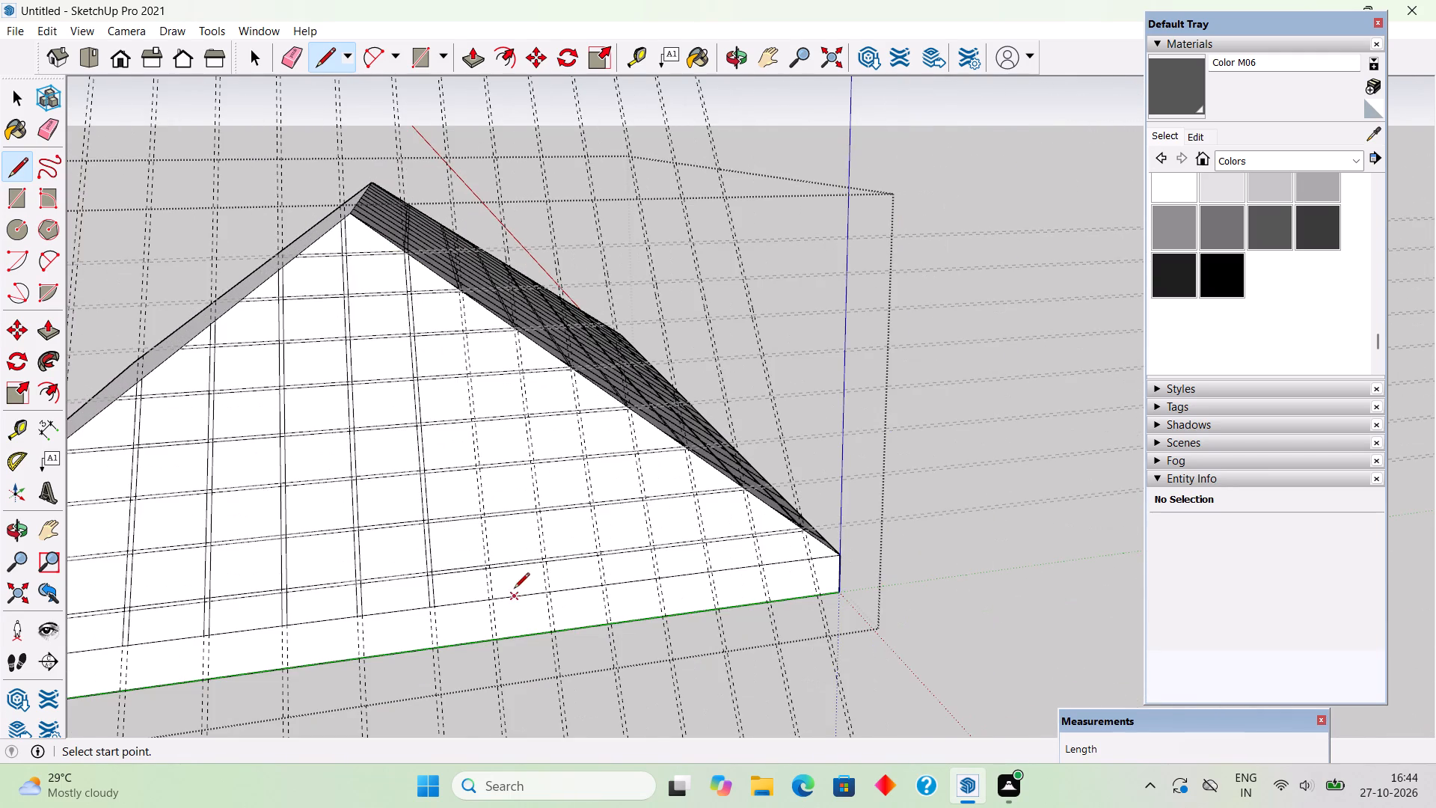
{"action": "scroll", "coordinate": [514, 590], "scroll_direction": "up", "scroll_amount": 10}
{"action": "left_click", "coordinate": [467, 613]}
{"action": "scroll", "coordinate": [464, 534], "scroll_direction": "down", "scroll_amount": 10}
{"action": "scroll", "coordinate": [437, 236], "scroll_direction": "up", "scroll_amount": 15}
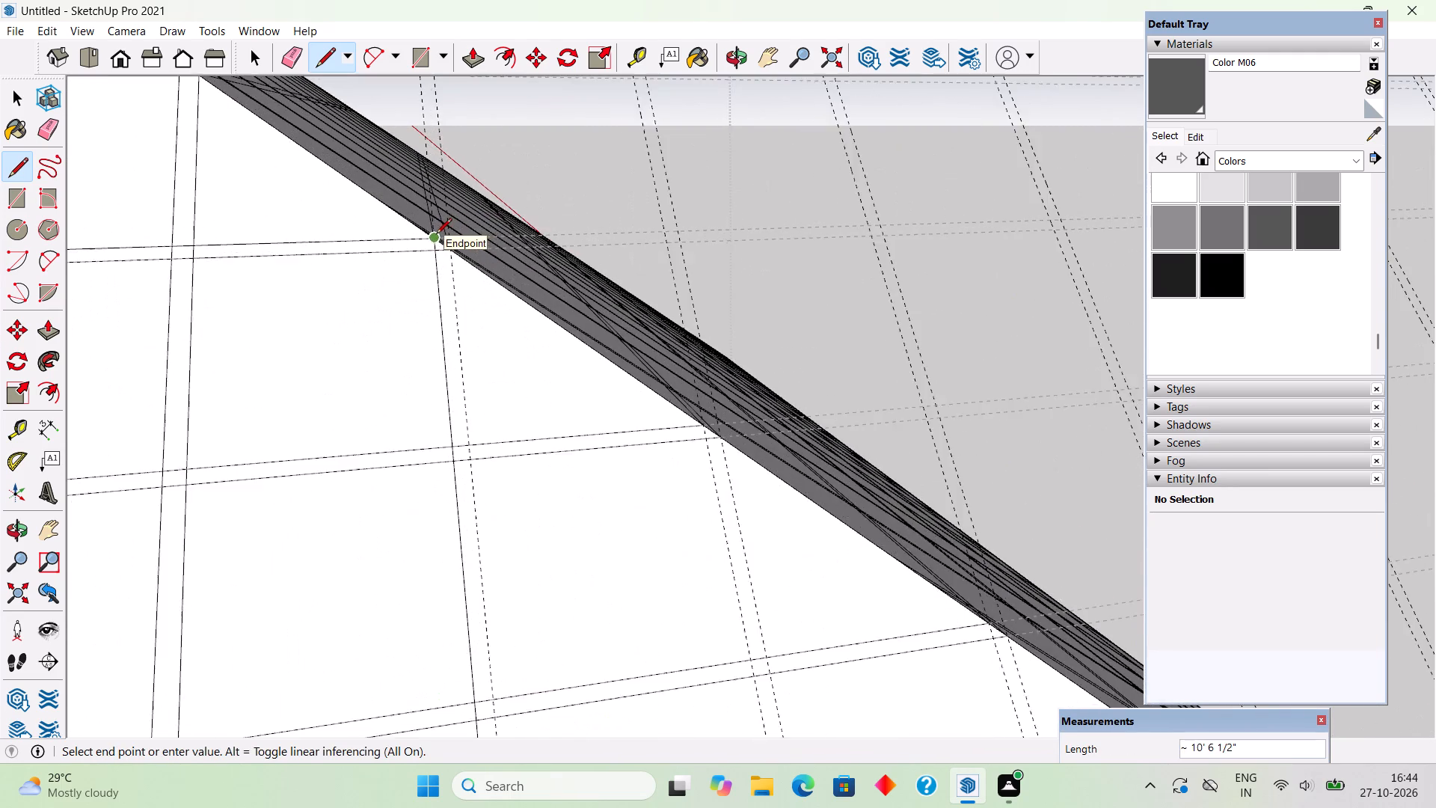
{"action": "scroll", "coordinate": [436, 235], "scroll_direction": "up", "scroll_amount": 20}
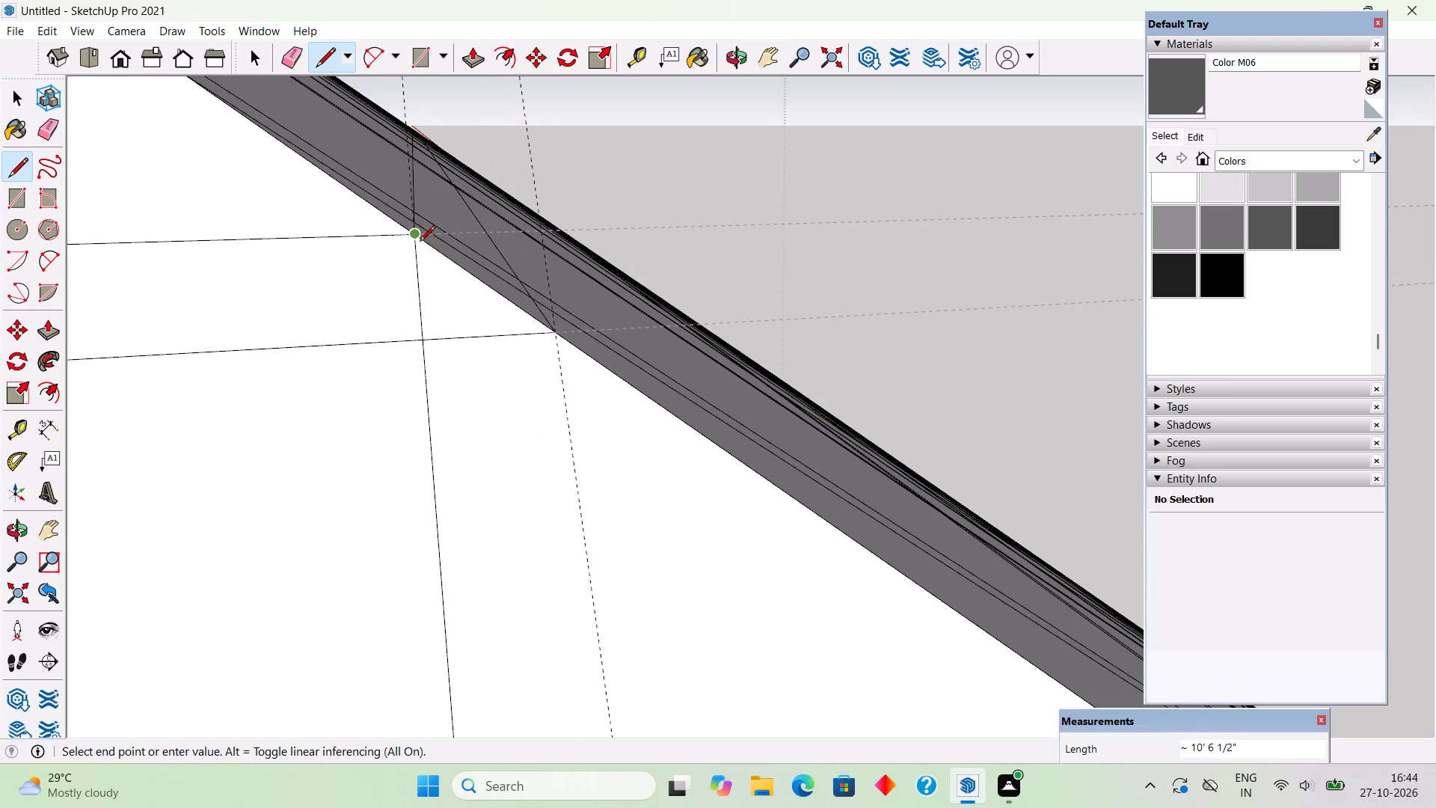
{"action": "left_click", "coordinate": [420, 242]}
{"action": "left_click", "coordinate": [553, 330]}
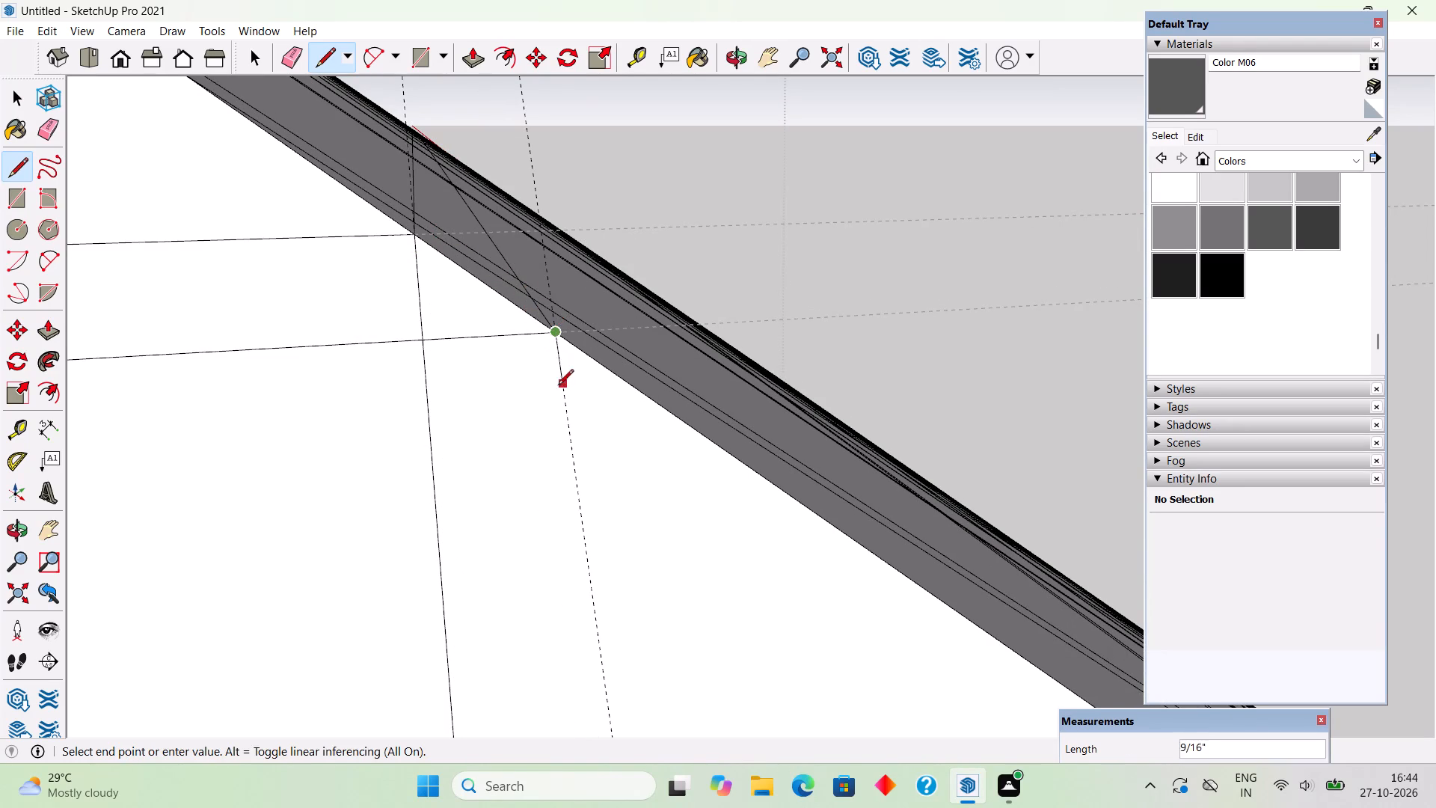
{"action": "scroll", "coordinate": [558, 395], "scroll_direction": "down", "scroll_amount": 17}
{"action": "scroll", "coordinate": [550, 339], "scroll_direction": "down", "scroll_amount": 11}
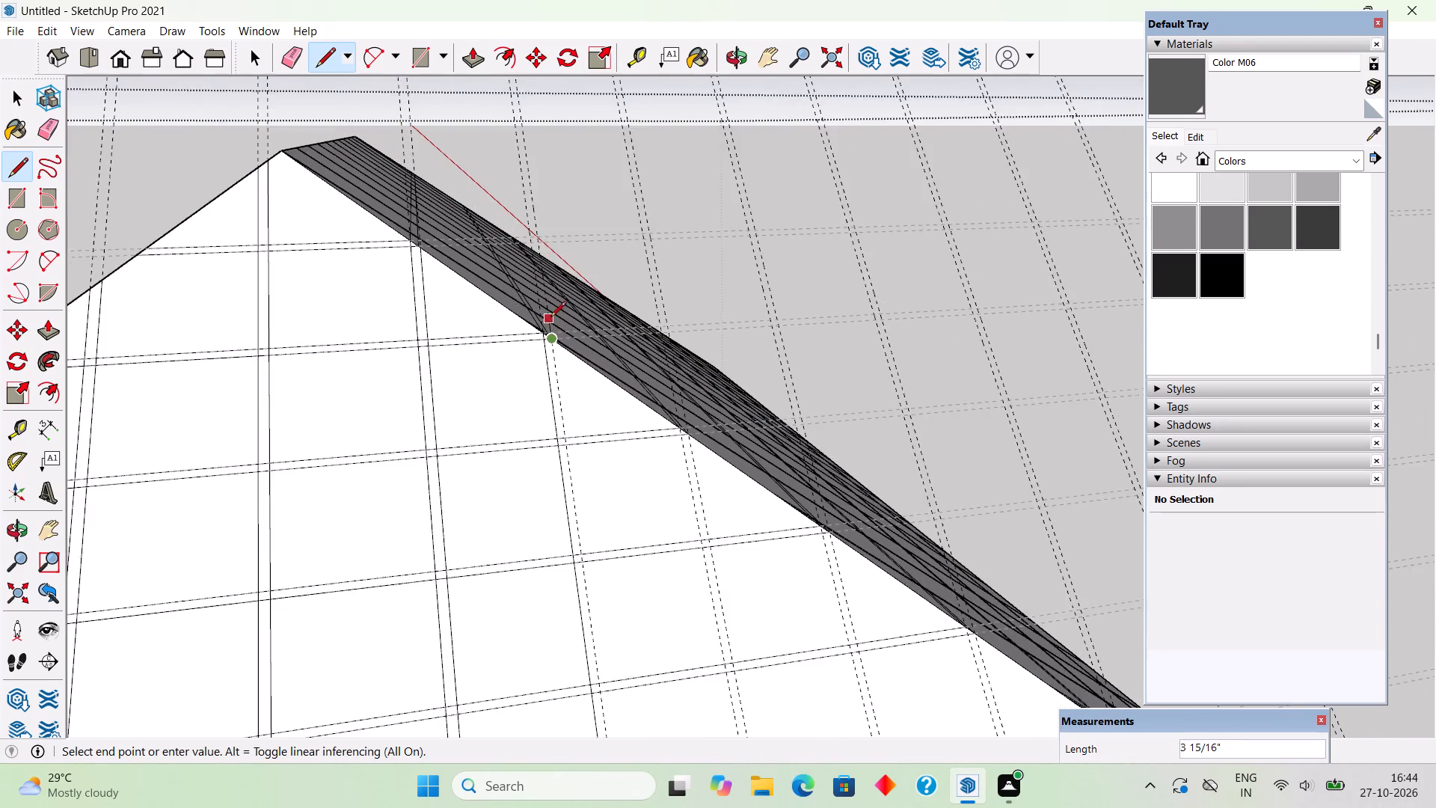
{"action": "scroll", "coordinate": [550, 318], "scroll_direction": "down", "scroll_amount": 10}
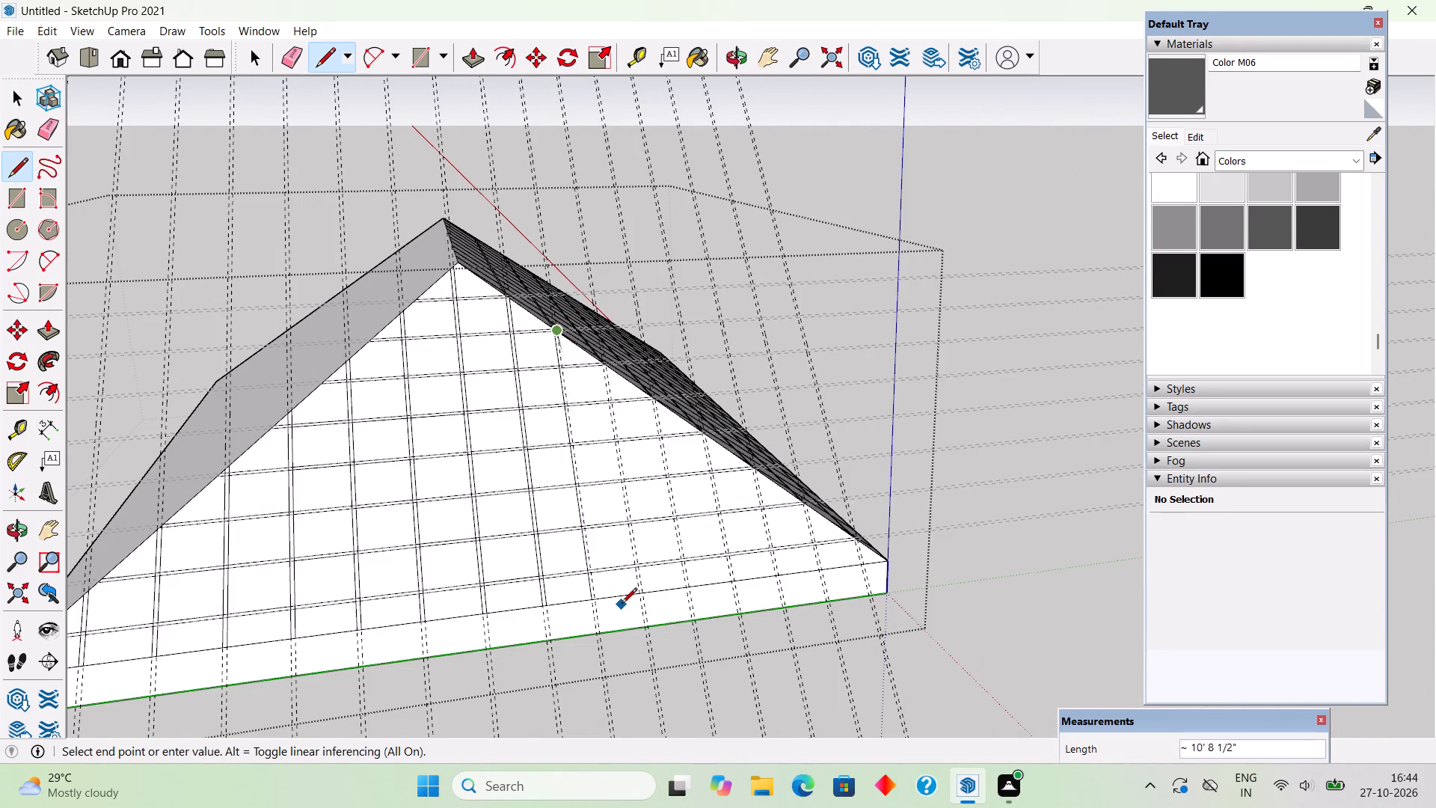
{"action": "scroll", "coordinate": [622, 605], "scroll_direction": "up", "scroll_amount": 6}
{"action": "scroll", "coordinate": [547, 589], "scroll_direction": "up", "scroll_amount": 9}
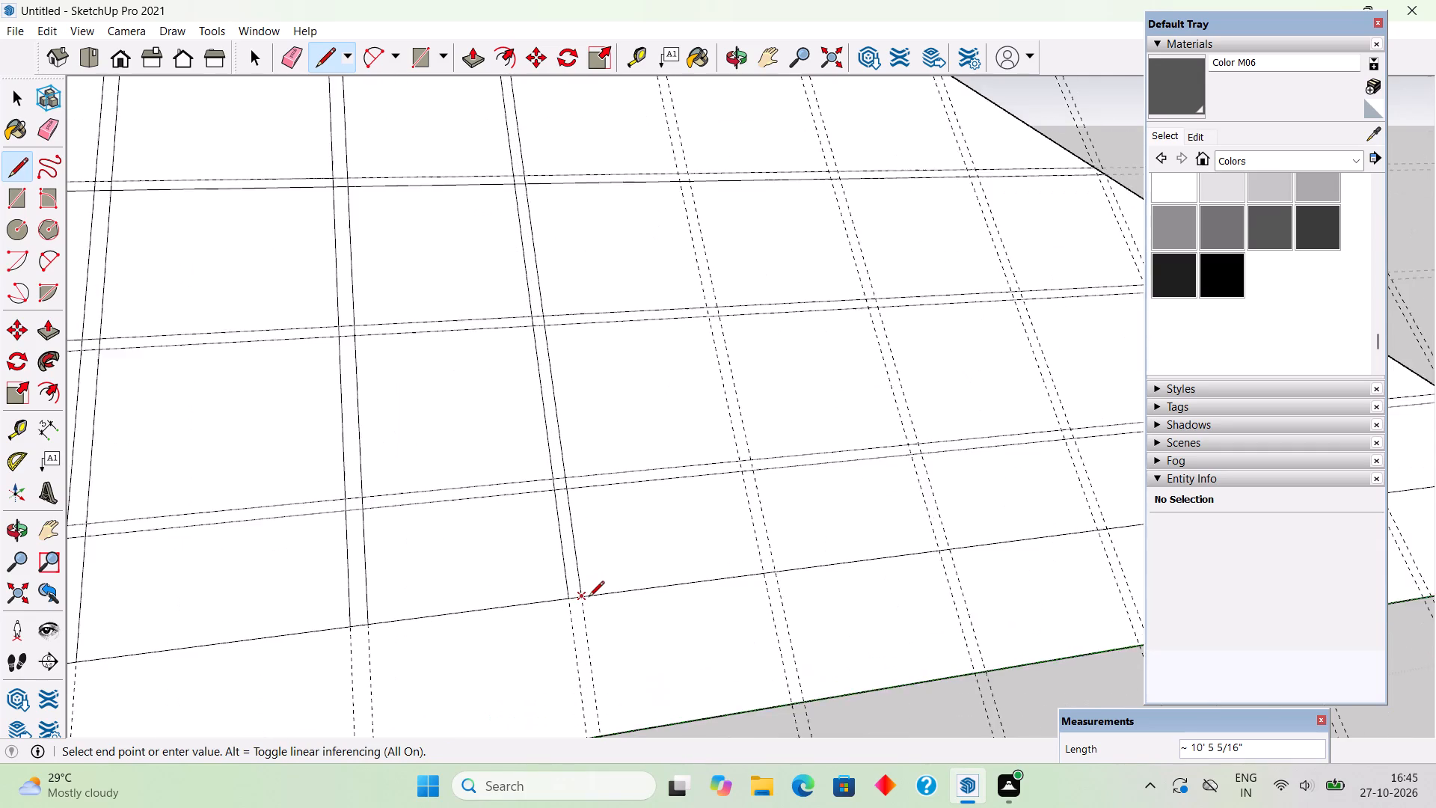
{"action": "left_click", "coordinate": [589, 598]}
Trace the eleventh guide pair with lines about 8' 11 7/16" and 8' 10 1/4" long between base edge and the far sloped edge.
{"action": "left_click", "coordinate": [782, 568]}
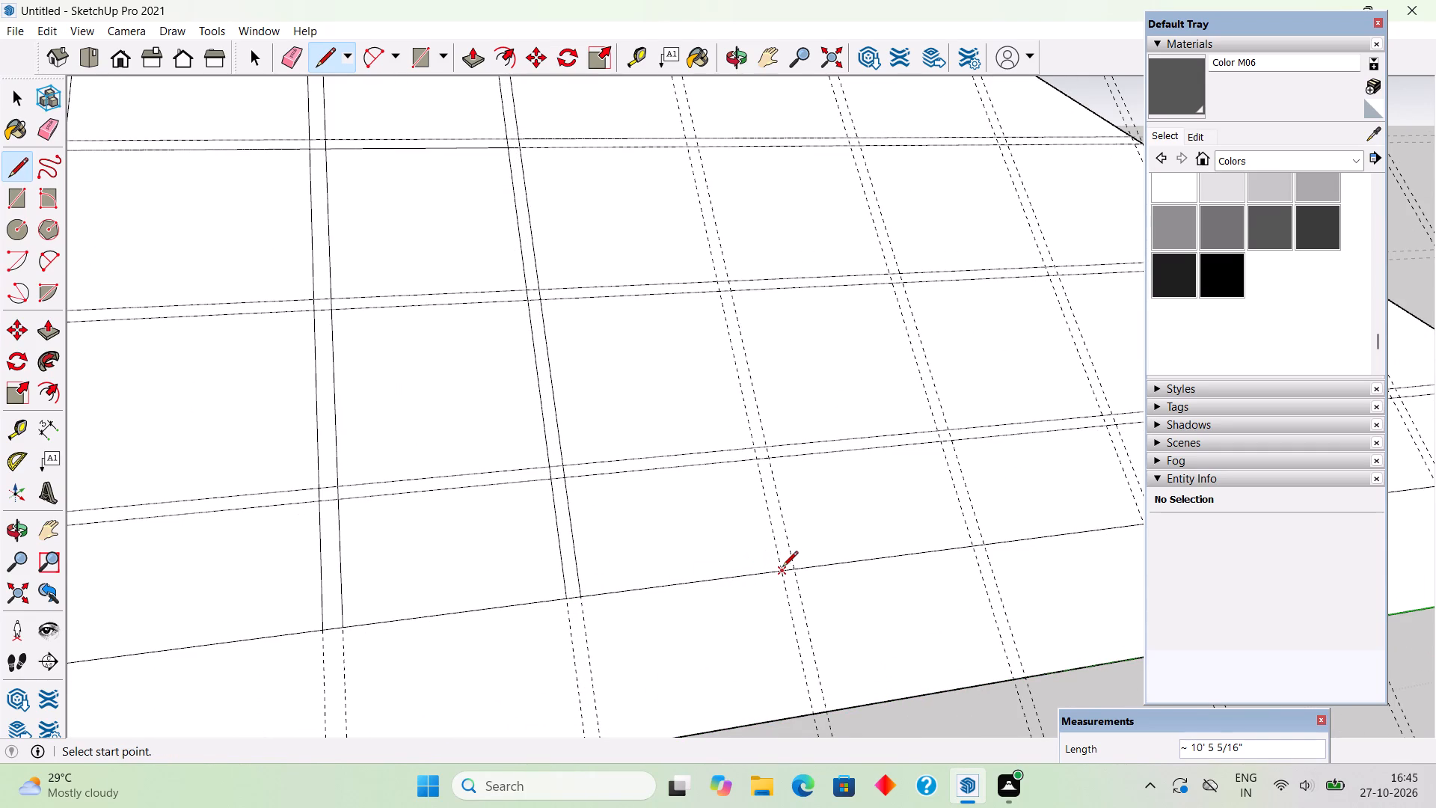
{"action": "scroll", "coordinate": [776, 569], "scroll_direction": "down", "scroll_amount": 12}
{"action": "scroll", "coordinate": [719, 228], "scroll_direction": "up", "scroll_amount": 3}
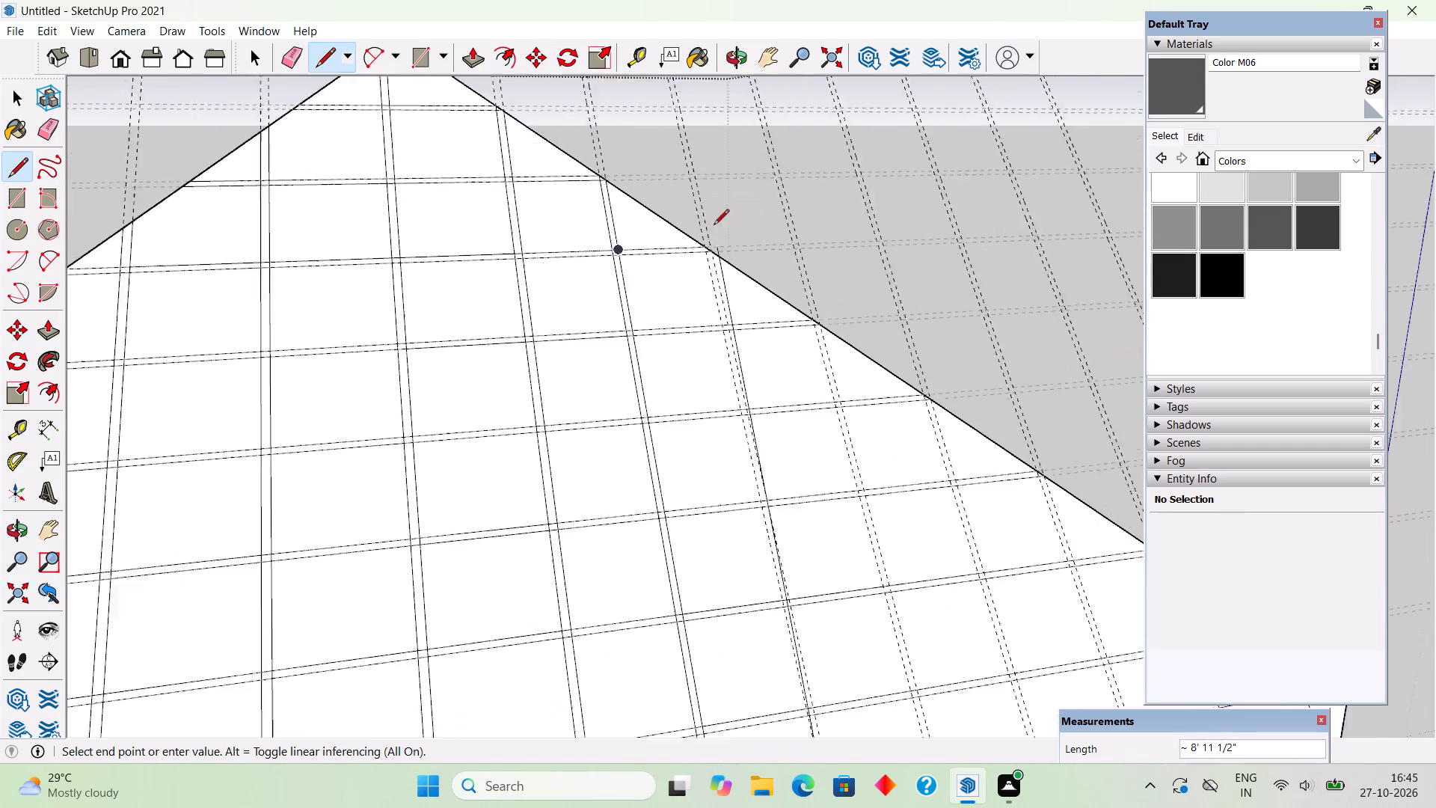
{"action": "scroll", "coordinate": [714, 226], "scroll_direction": "up", "scroll_amount": 15}
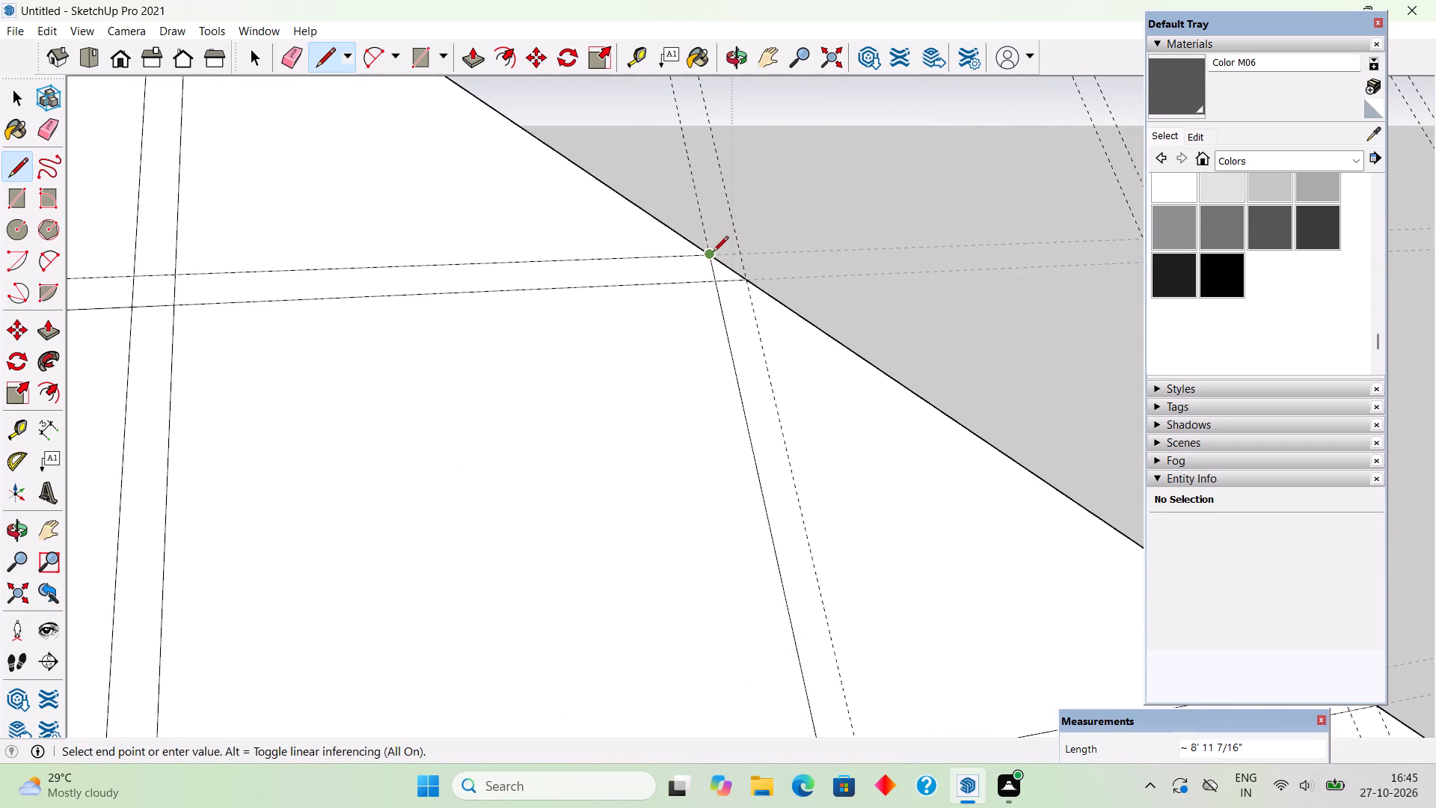
{"action": "left_click", "coordinate": [711, 254]}
{"action": "left_click", "coordinate": [748, 281]}
{"action": "scroll", "coordinate": [750, 312], "scroll_direction": "down", "scroll_amount": 20}
{"action": "scroll", "coordinate": [749, 325], "scroll_direction": "down", "scroll_amount": 4}
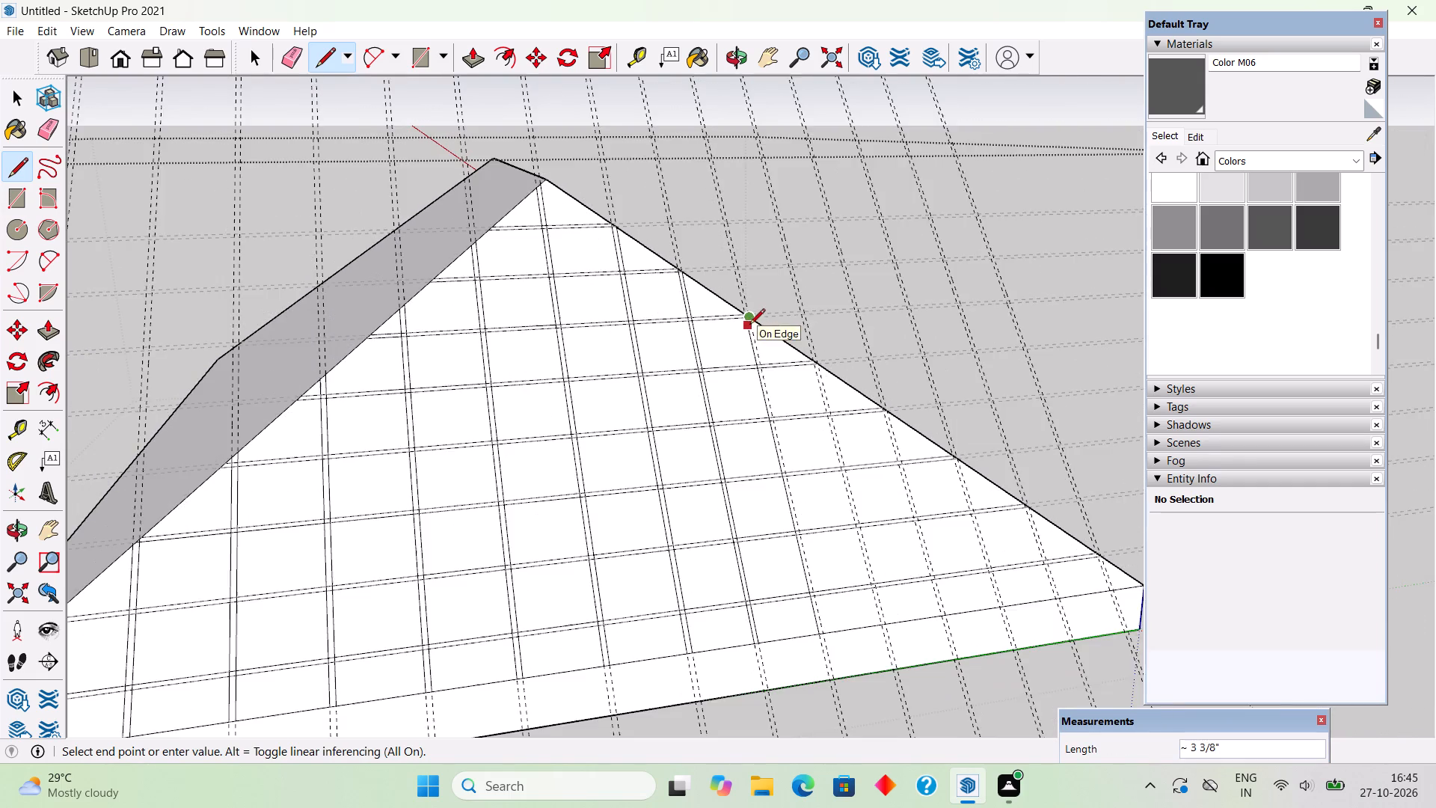
{"action": "scroll", "coordinate": [805, 594], "scroll_direction": "up", "scroll_amount": 7}
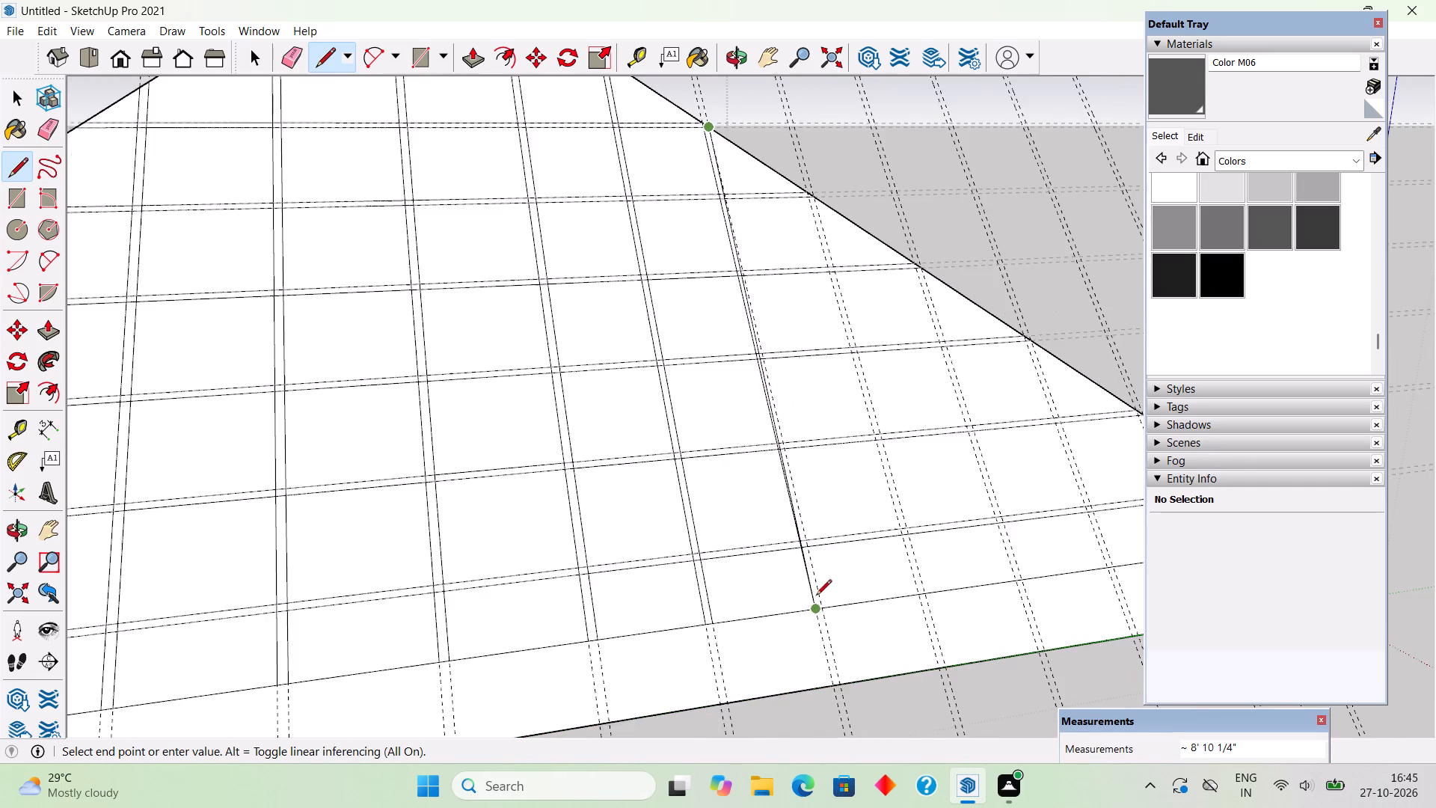
{"action": "scroll", "coordinate": [821, 601], "scroll_direction": "up", "scroll_amount": 4}
{"action": "left_click", "coordinate": [826, 616]}
Trace the twelfth guide pair with lines about 7' 3 1/4" and 7' 4 7/16" long between base edge and the far sloped edge.
{"action": "scroll", "coordinate": [651, 659], "scroll_direction": "down", "scroll_amount": 5}
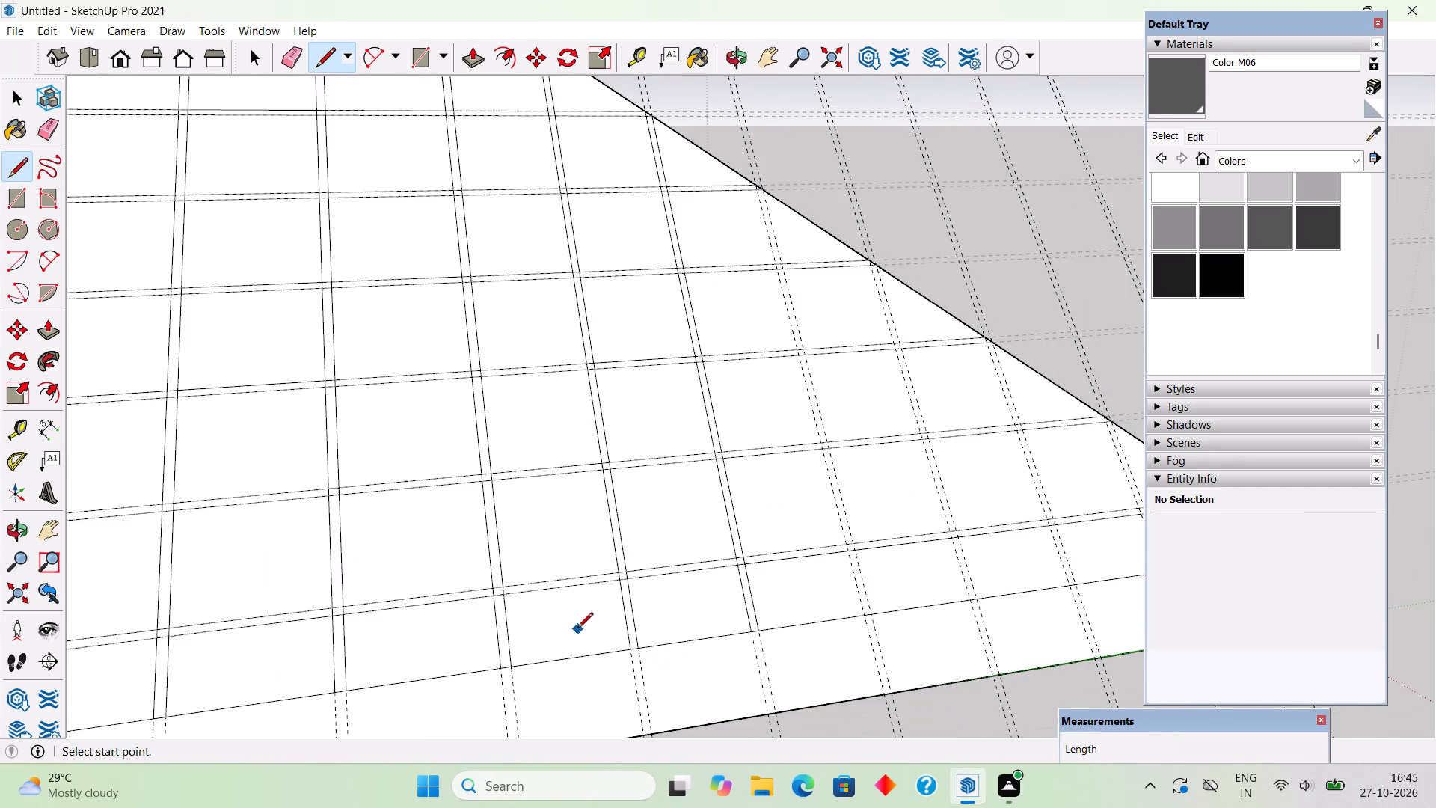
{"action": "scroll", "coordinate": [577, 629], "scroll_direction": "down", "scroll_amount": 3}
{"action": "scroll", "coordinate": [808, 621], "scroll_direction": "up", "scroll_amount": 3}
{"action": "left_click", "coordinate": [808, 621]}
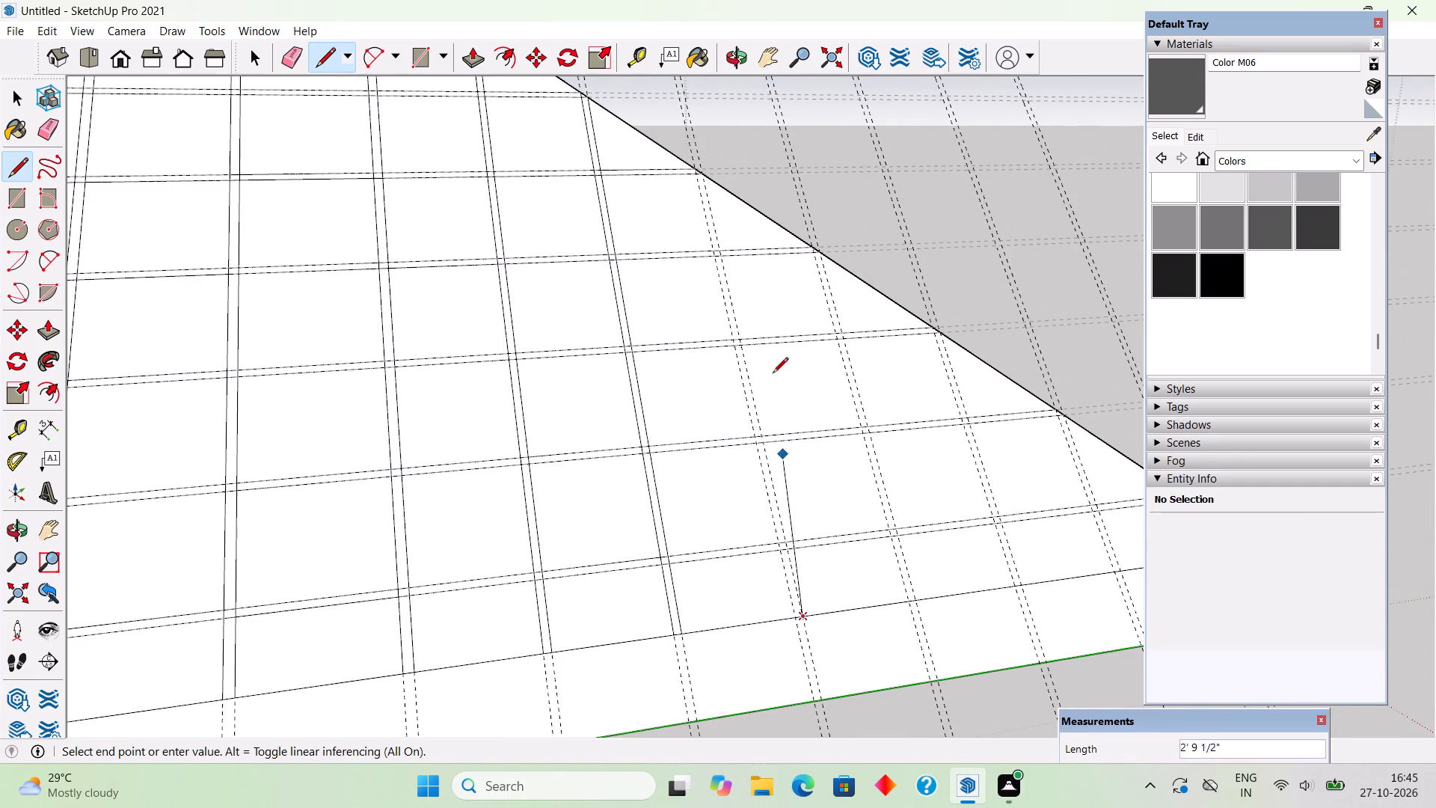
{"action": "scroll", "coordinate": [700, 162], "scroll_direction": "up", "scroll_amount": 7}
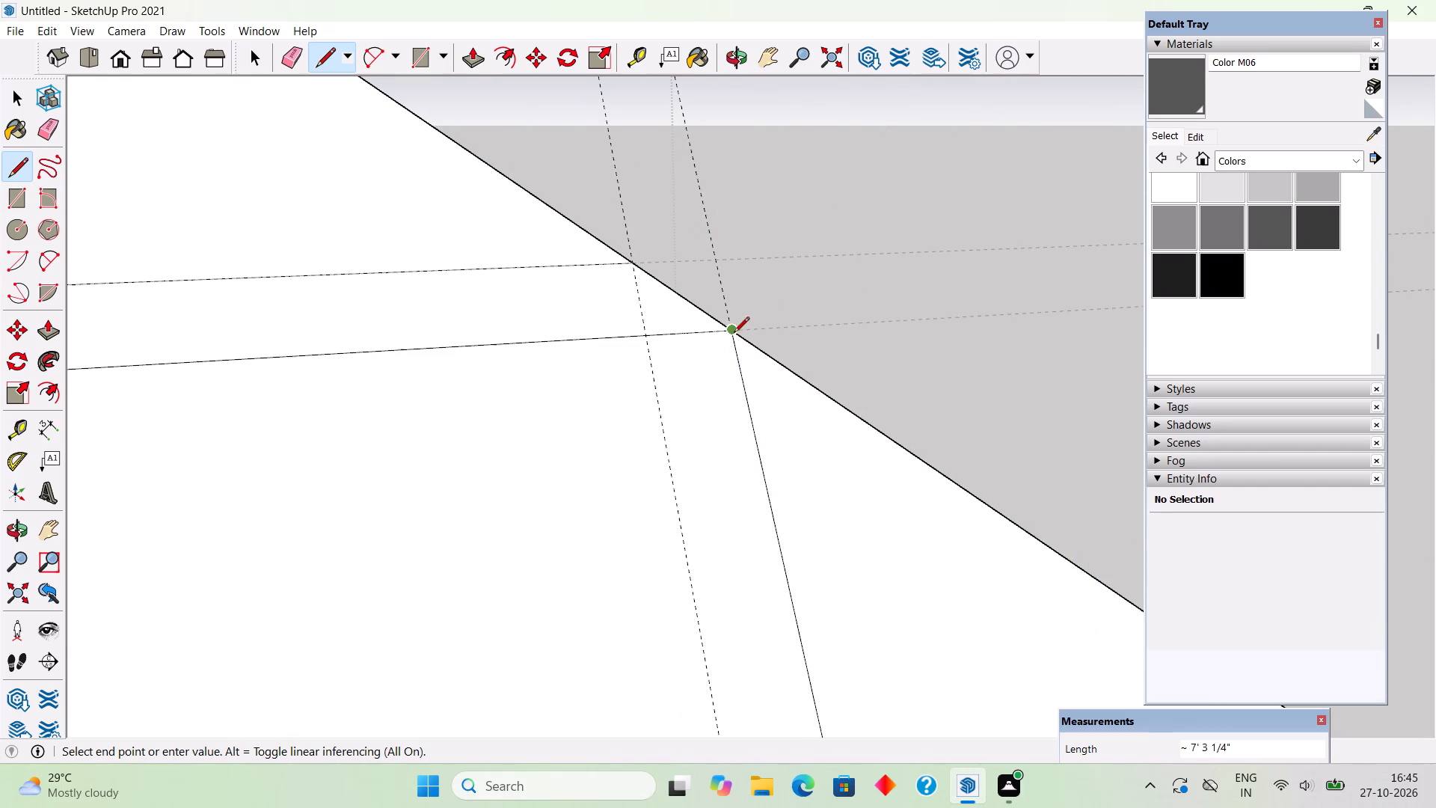
{"action": "left_click", "coordinate": [734, 329]}
{"action": "left_click", "coordinate": [634, 263]}
{"action": "scroll", "coordinate": [634, 278], "scroll_direction": "down", "scroll_amount": 5}
{"action": "scroll", "coordinate": [634, 278], "scroll_direction": "down", "scroll_amount": 20}
{"action": "scroll", "coordinate": [634, 278], "scroll_direction": "down", "scroll_amount": 3}
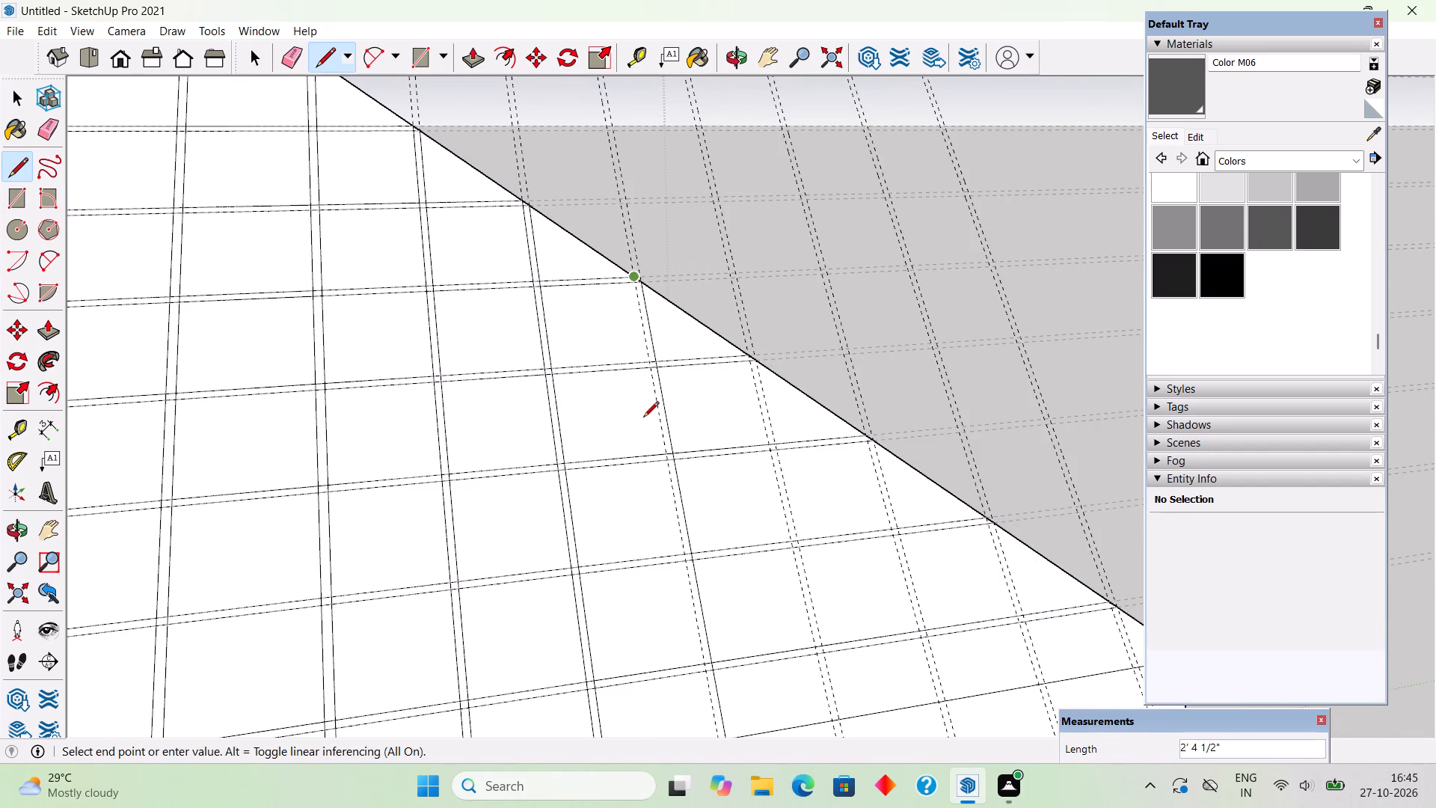
{"action": "scroll", "coordinate": [643, 413], "scroll_direction": "down", "scroll_amount": 6}
{"action": "scroll", "coordinate": [682, 603], "scroll_direction": "up", "scroll_amount": 9}
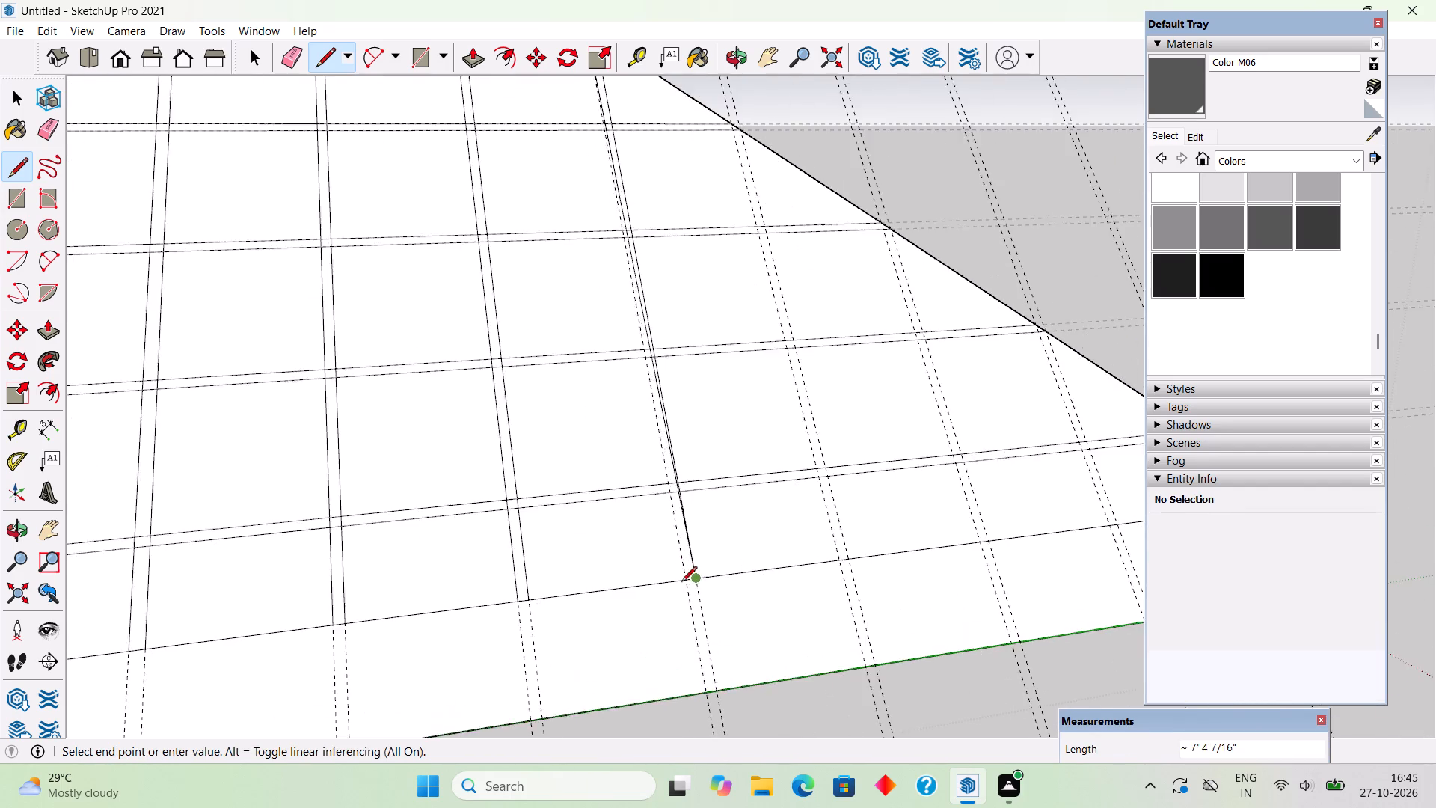
{"action": "scroll", "coordinate": [681, 583], "scroll_direction": "up", "scroll_amount": 5}
{"action": "left_click", "coordinate": [685, 578]}
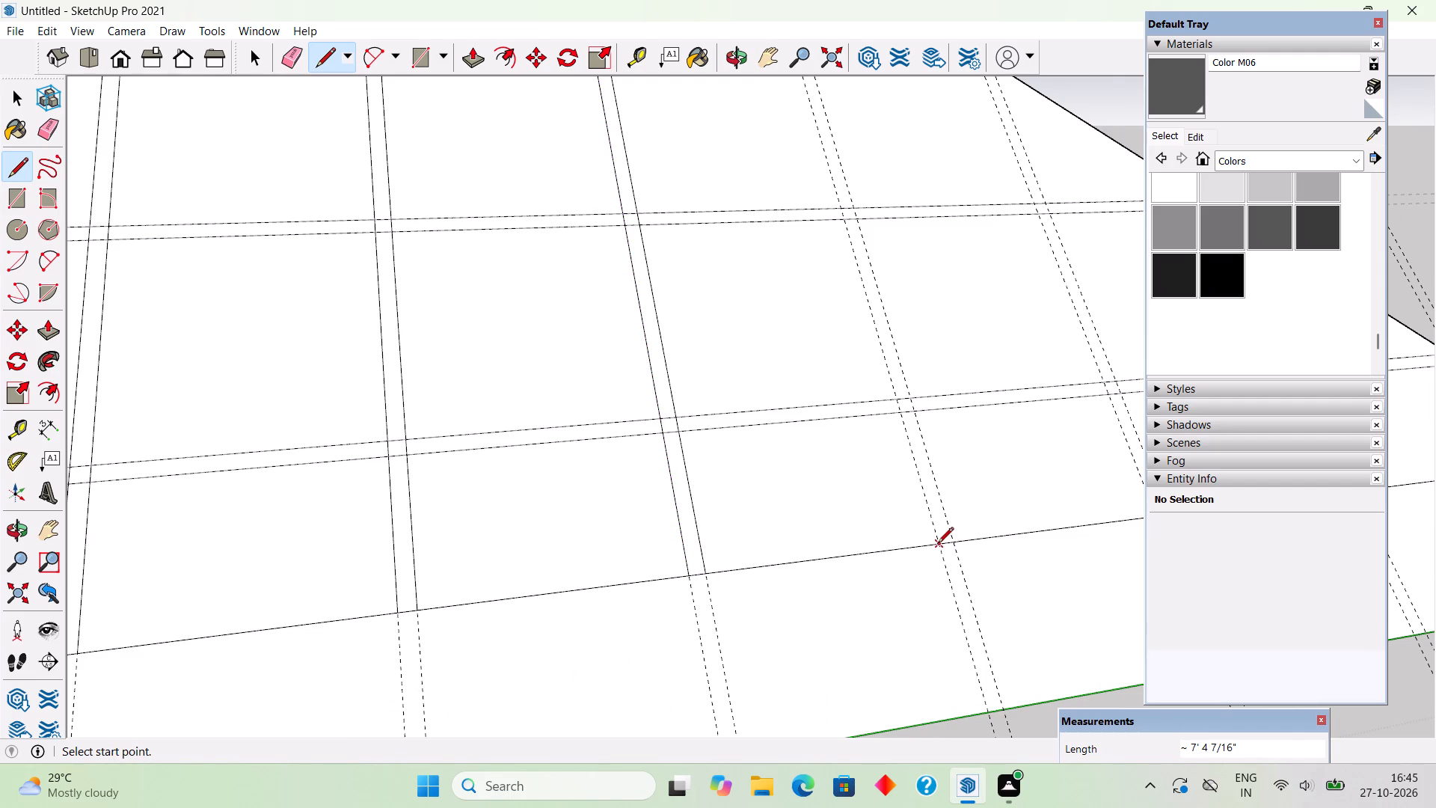
Trace the thirteenth guide pair with lines about 5' 9 7/16" and 5' 8 1/4" long between base edge and the far sloped edge.
{"action": "left_click", "coordinate": [938, 544]}
{"action": "scroll", "coordinate": [918, 557], "scroll_direction": "down", "scroll_amount": 10}
{"action": "scroll", "coordinate": [826, 280], "scroll_direction": "up", "scroll_amount": 7}
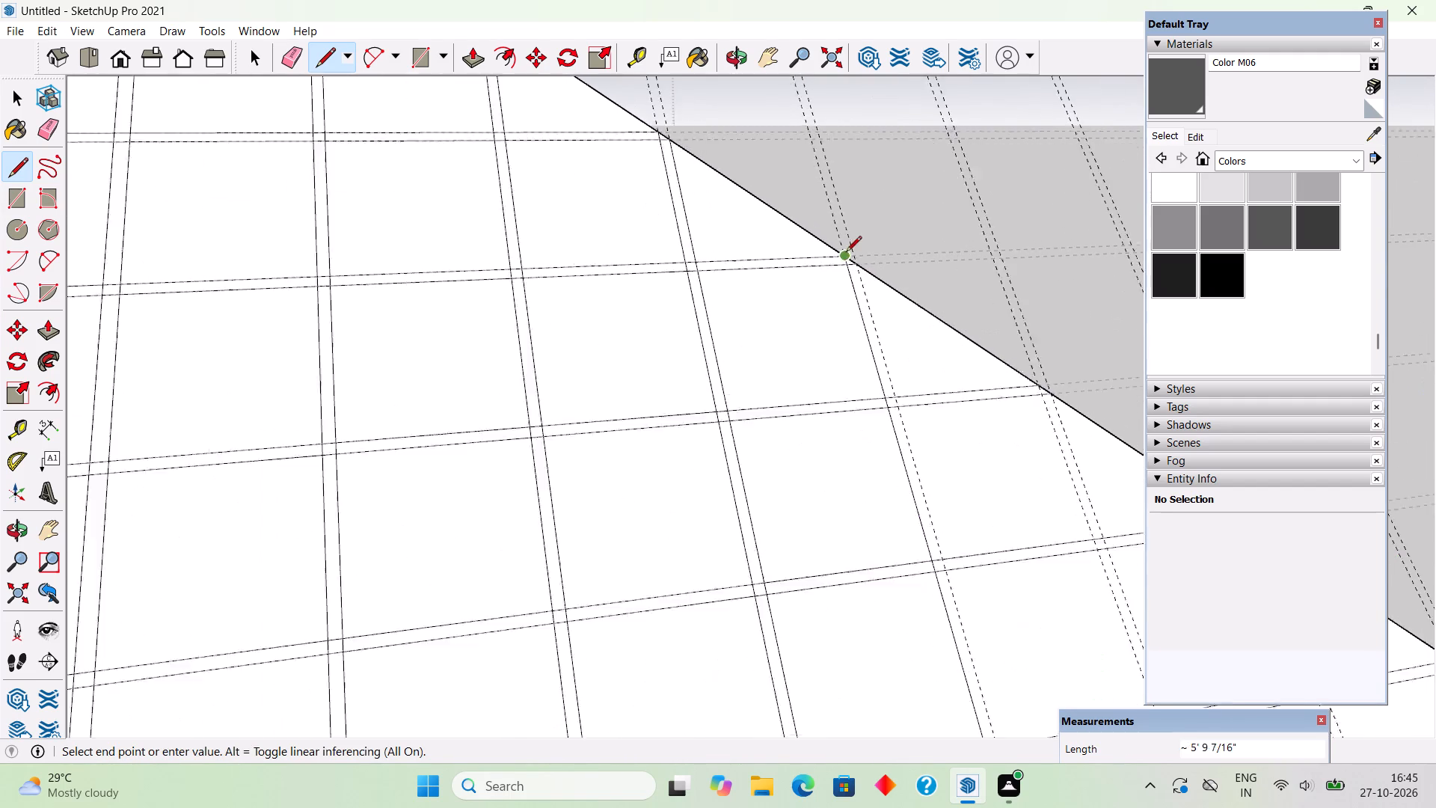
{"action": "scroll", "coordinate": [846, 253], "scroll_direction": "up", "scroll_amount": 8}
{"action": "scroll", "coordinate": [848, 254], "scroll_direction": "down", "scroll_amount": 4}
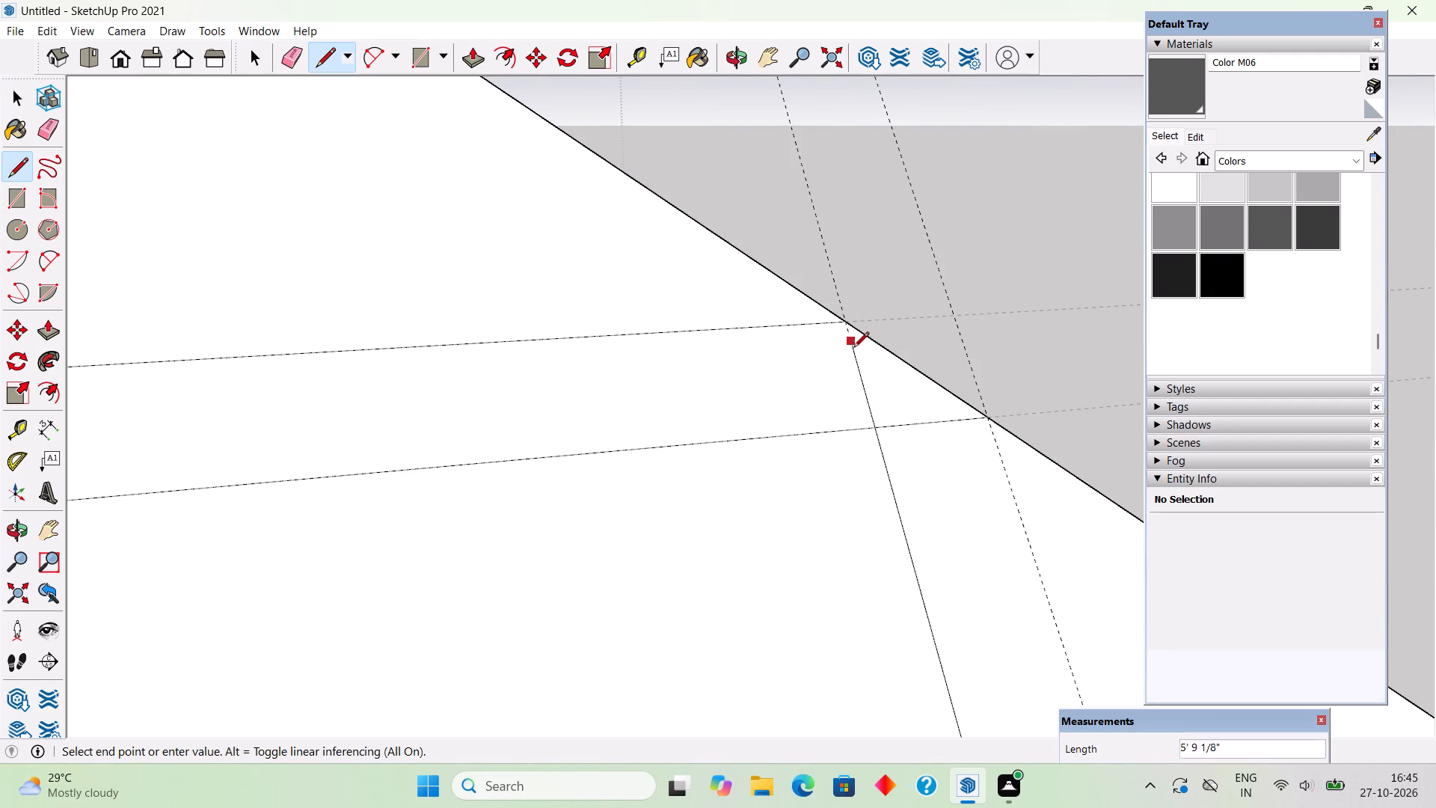
{"action": "left_click", "coordinate": [847, 325]}
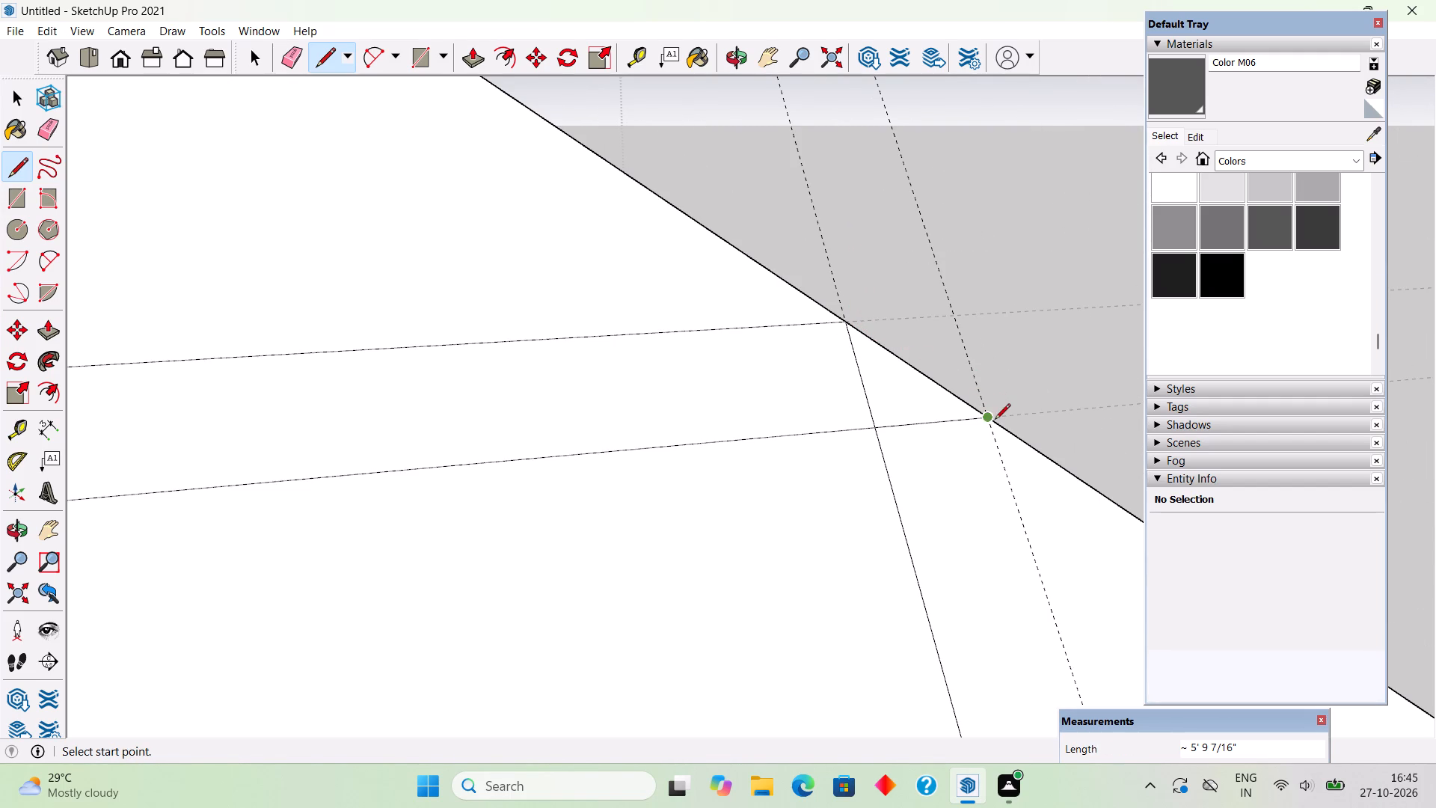
{"action": "left_click", "coordinate": [995, 420]}
{"action": "scroll", "coordinate": [680, 305], "scroll_direction": "down", "scroll_amount": 11}
{"action": "scroll", "coordinate": [543, 156], "scroll_direction": "down", "scroll_amount": 10}
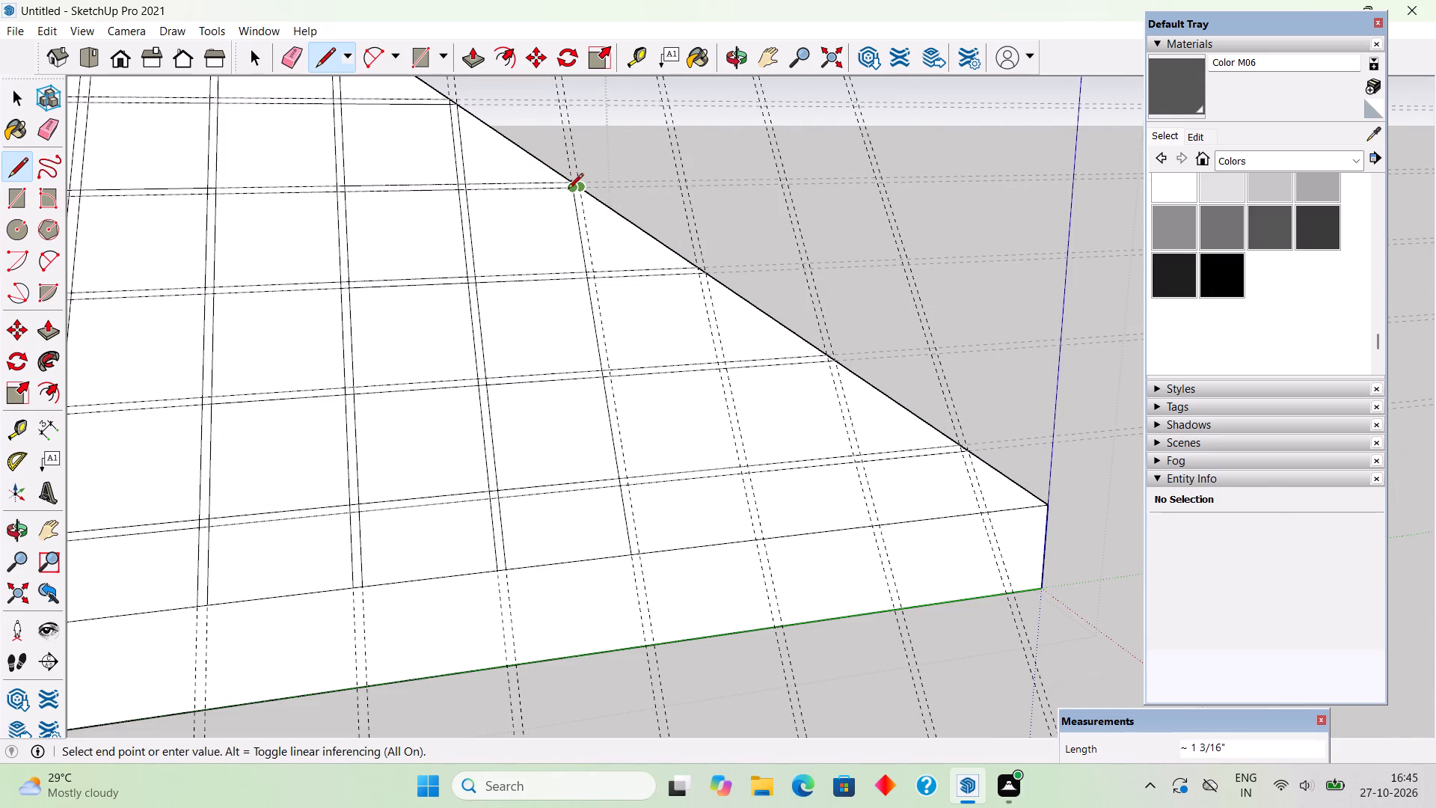
{"action": "scroll", "coordinate": [645, 551], "scroll_direction": "up", "scroll_amount": 3}
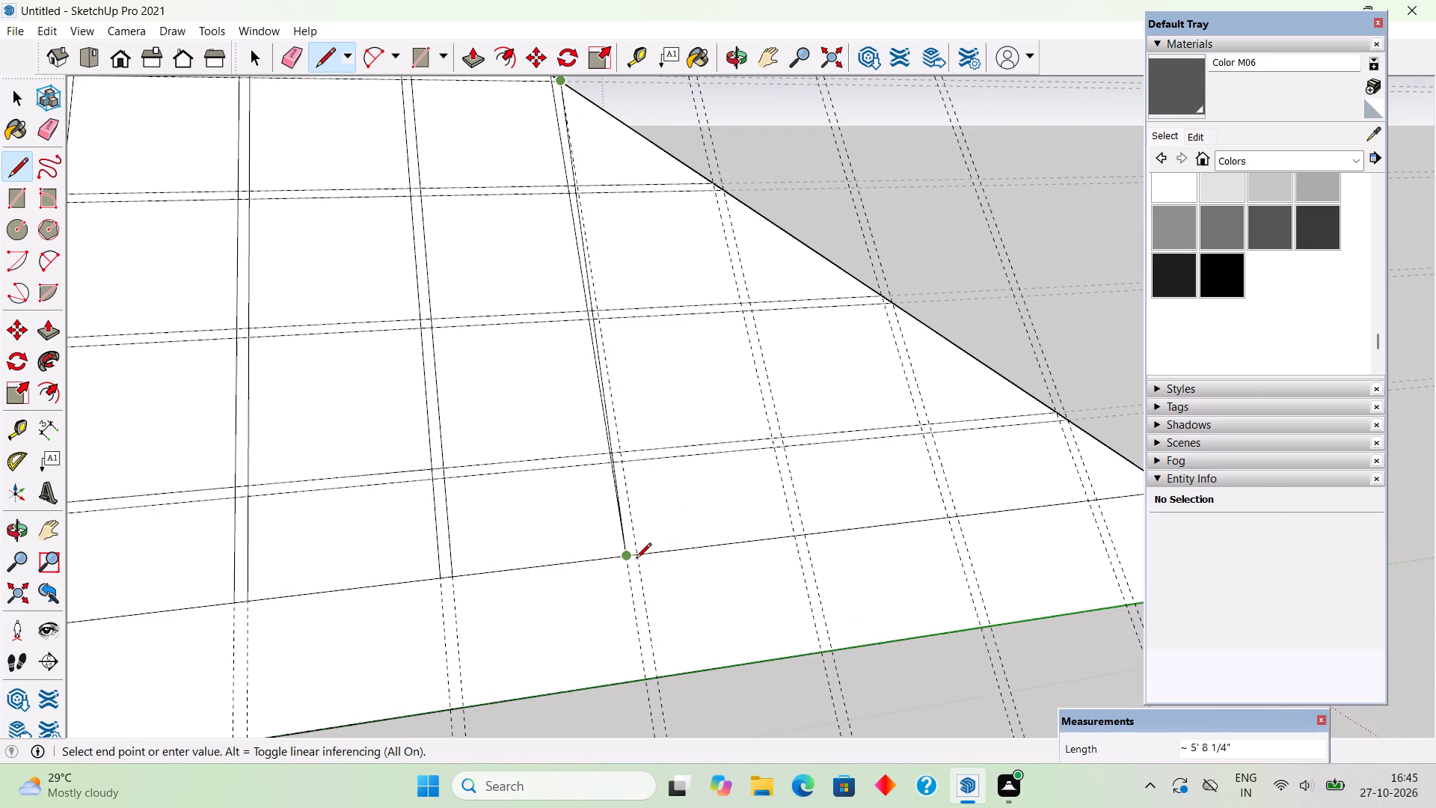
{"action": "scroll", "coordinate": [636, 558], "scroll_direction": "up", "scroll_amount": 6}
{"action": "left_click", "coordinate": [637, 557]}
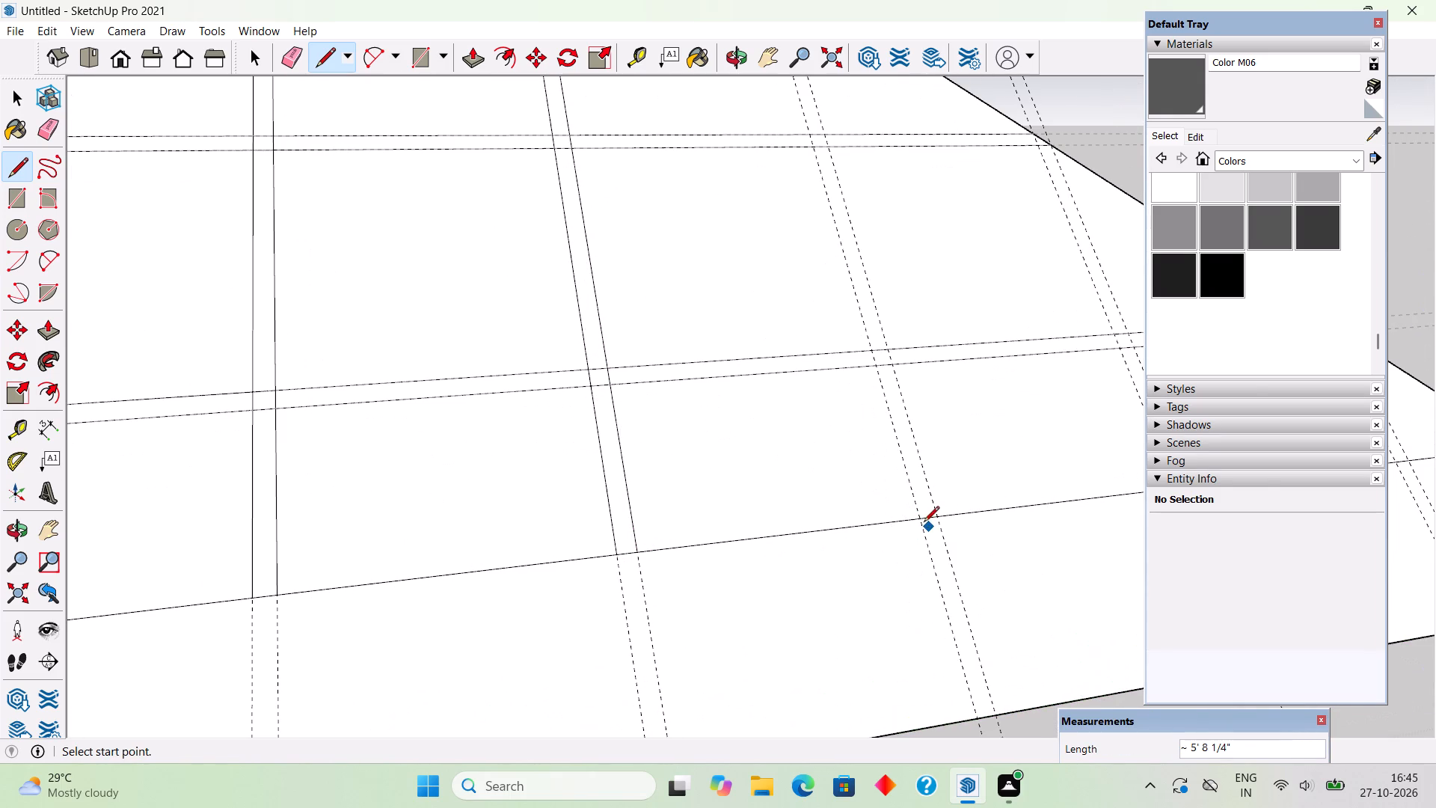
Trace the fourteenth guide pair with lines about 4' 2 3/8" and 4' 1 3/16" long between base edge and the far sloped edge.
{"action": "left_click", "coordinate": [924, 523]}
{"action": "scroll", "coordinate": [886, 542], "scroll_direction": "down", "scroll_amount": 7}
{"action": "scroll", "coordinate": [817, 185], "scroll_direction": "up", "scroll_amount": 5}
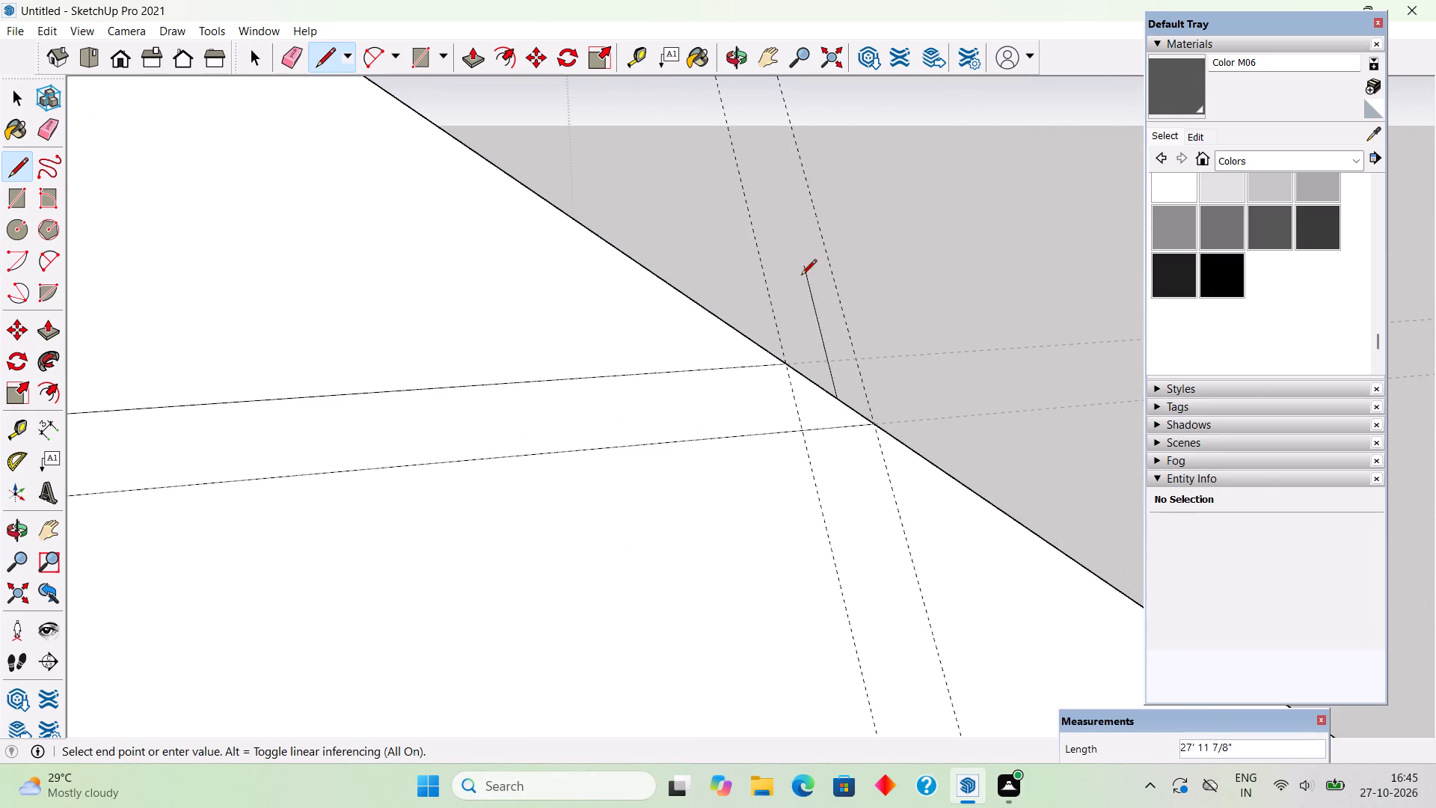
{"action": "left_click", "coordinate": [785, 365]}
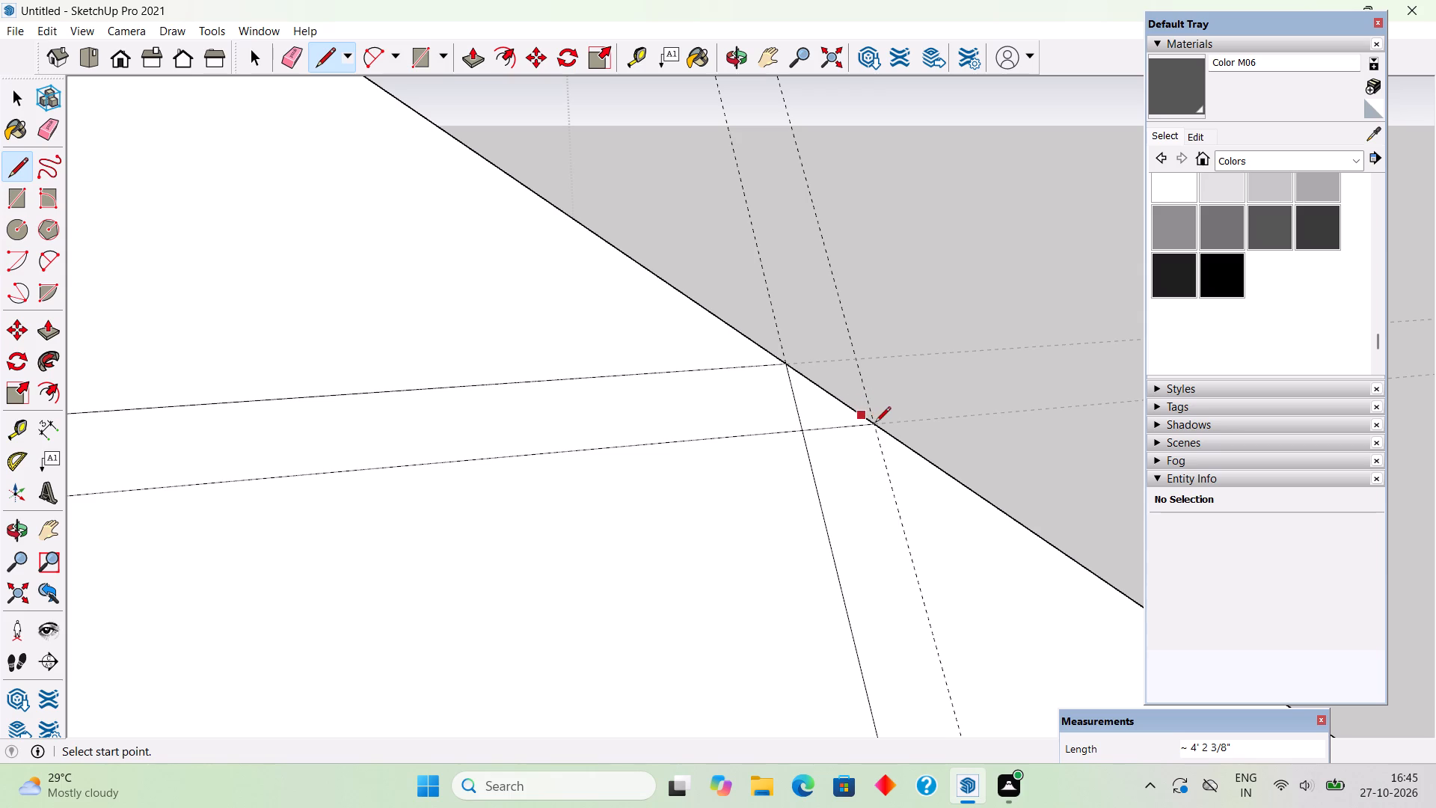
{"action": "left_click", "coordinate": [875, 423]}
{"action": "scroll", "coordinate": [875, 423], "scroll_direction": "down", "scroll_amount": 20}
{"action": "scroll", "coordinate": [875, 423], "scroll_direction": "down", "scroll_amount": 2}
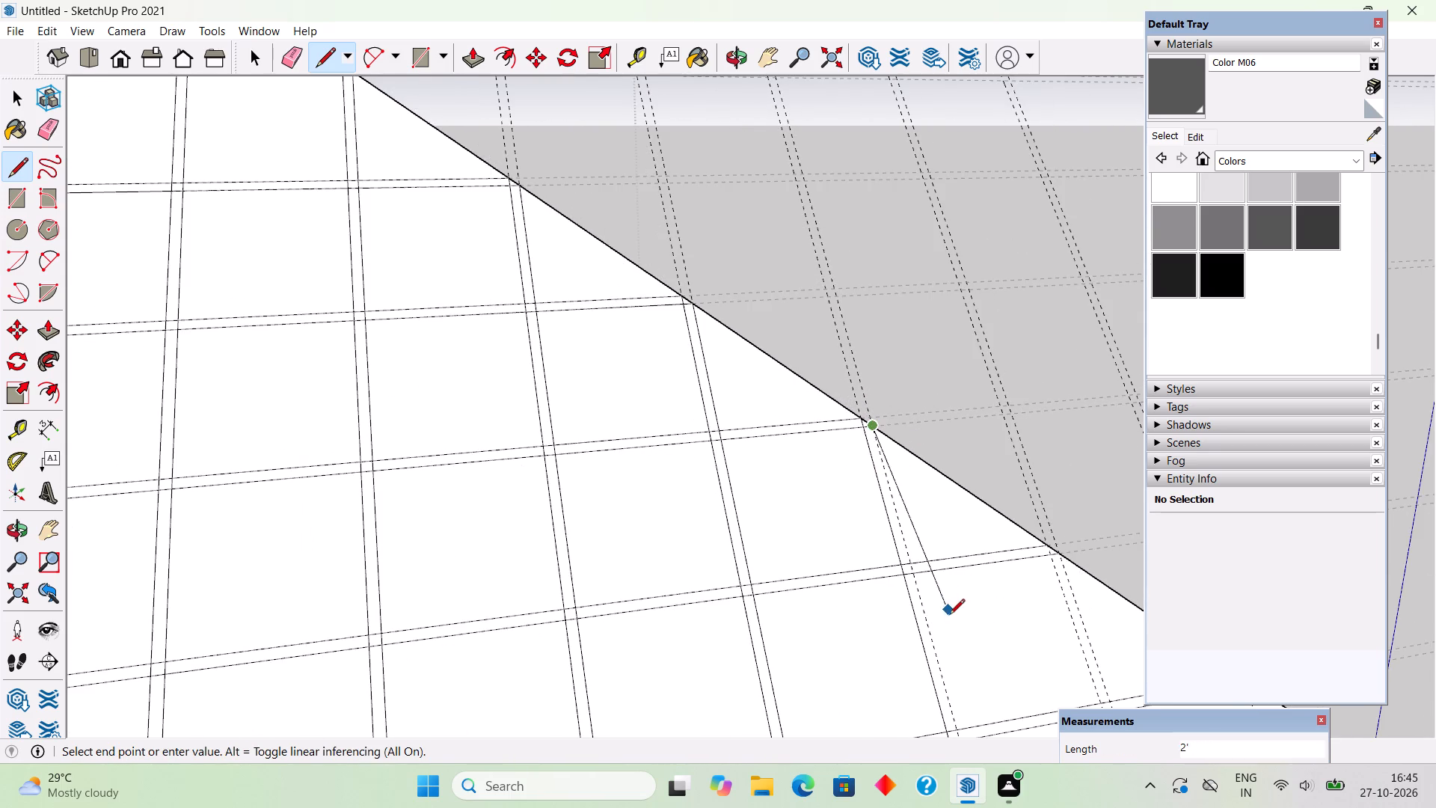
{"action": "scroll", "coordinate": [895, 558], "scroll_direction": "down", "scroll_amount": 10}
{"action": "scroll", "coordinate": [927, 645], "scroll_direction": "up", "scroll_amount": 7}
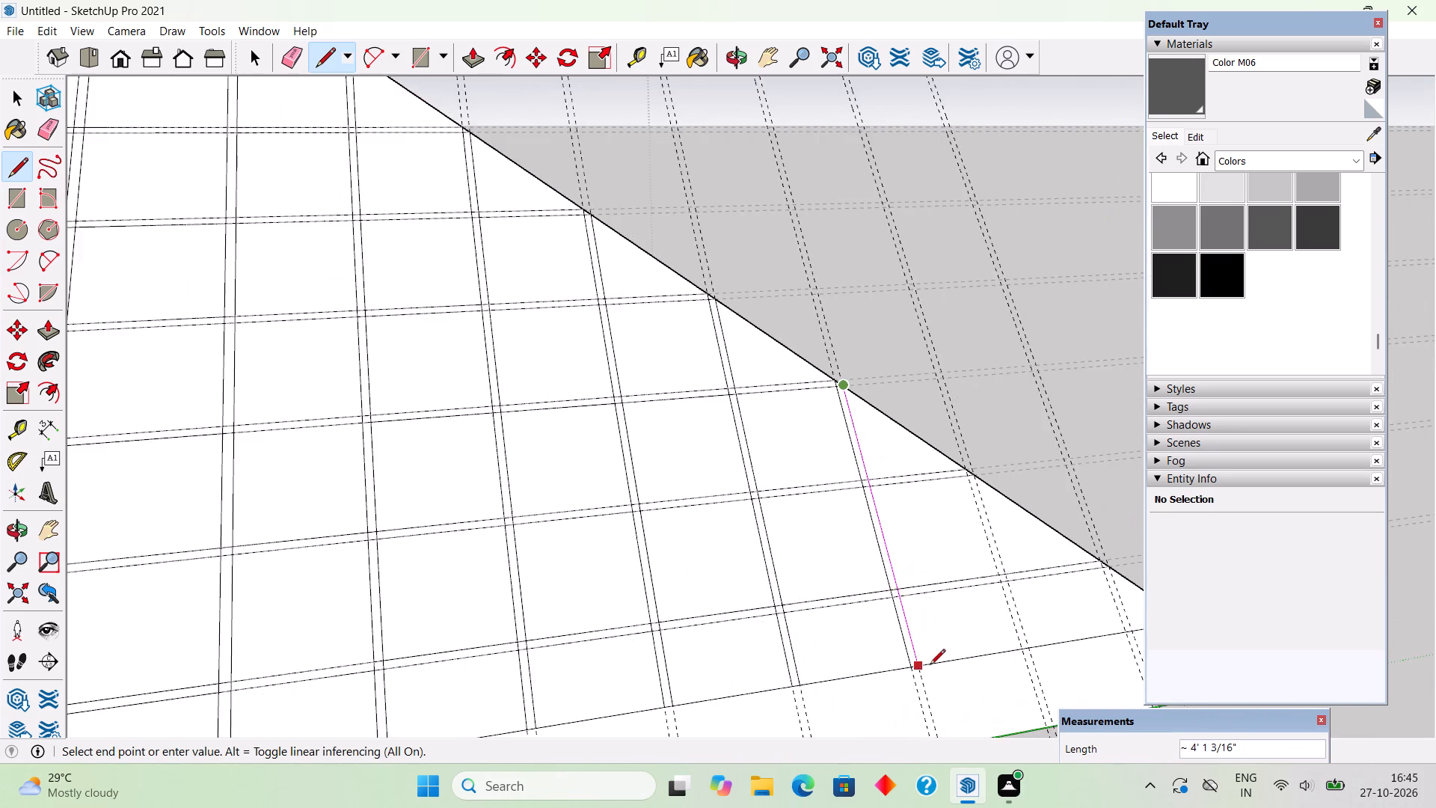
{"action": "scroll", "coordinate": [918, 666], "scroll_direction": "up", "scroll_amount": 6}
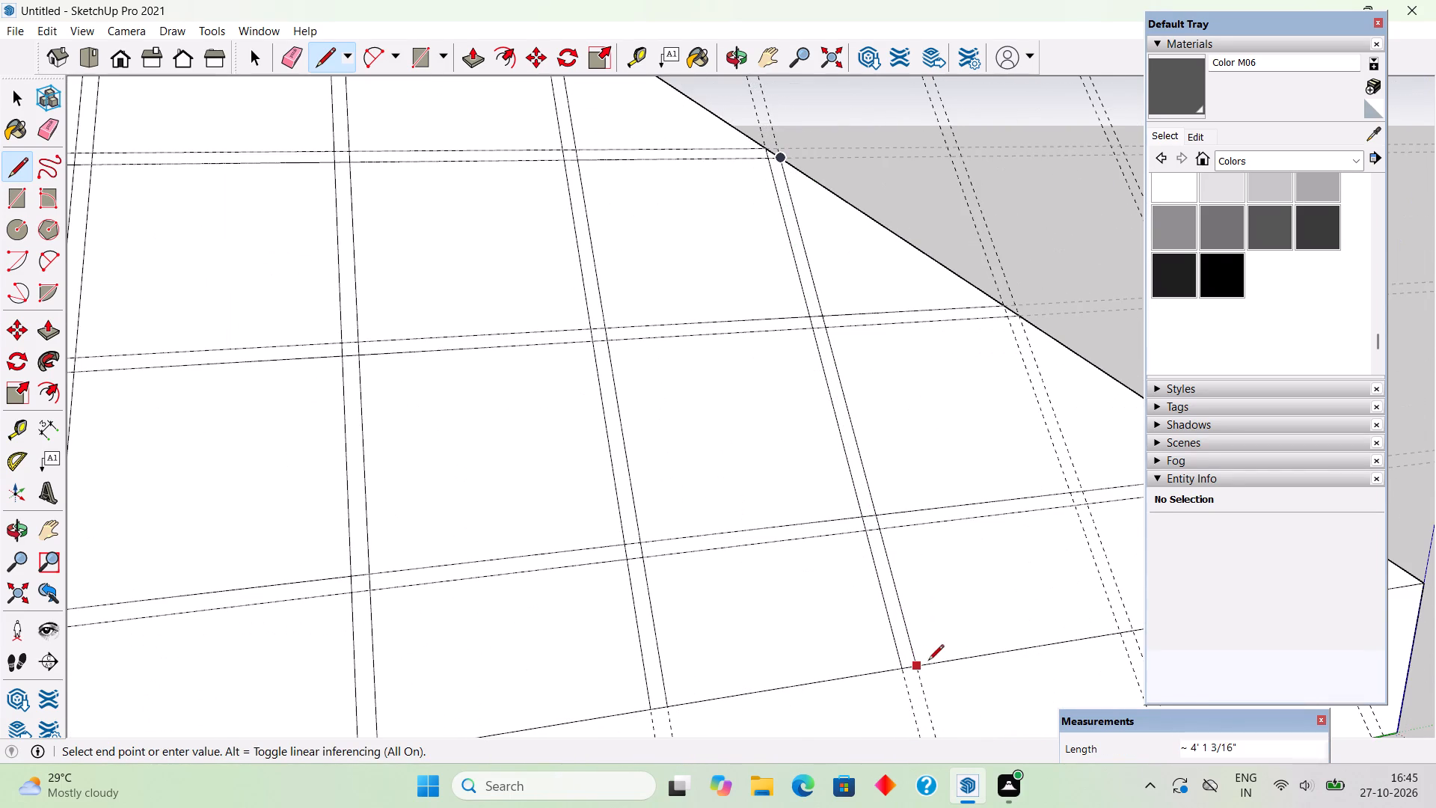
{"action": "left_click", "coordinate": [920, 667]}
{"action": "scroll", "coordinate": [617, 604], "scroll_direction": "down", "scroll_amount": 8}
{"action": "scroll", "coordinate": [1046, 605], "scroll_direction": "up", "scroll_amount": 3}
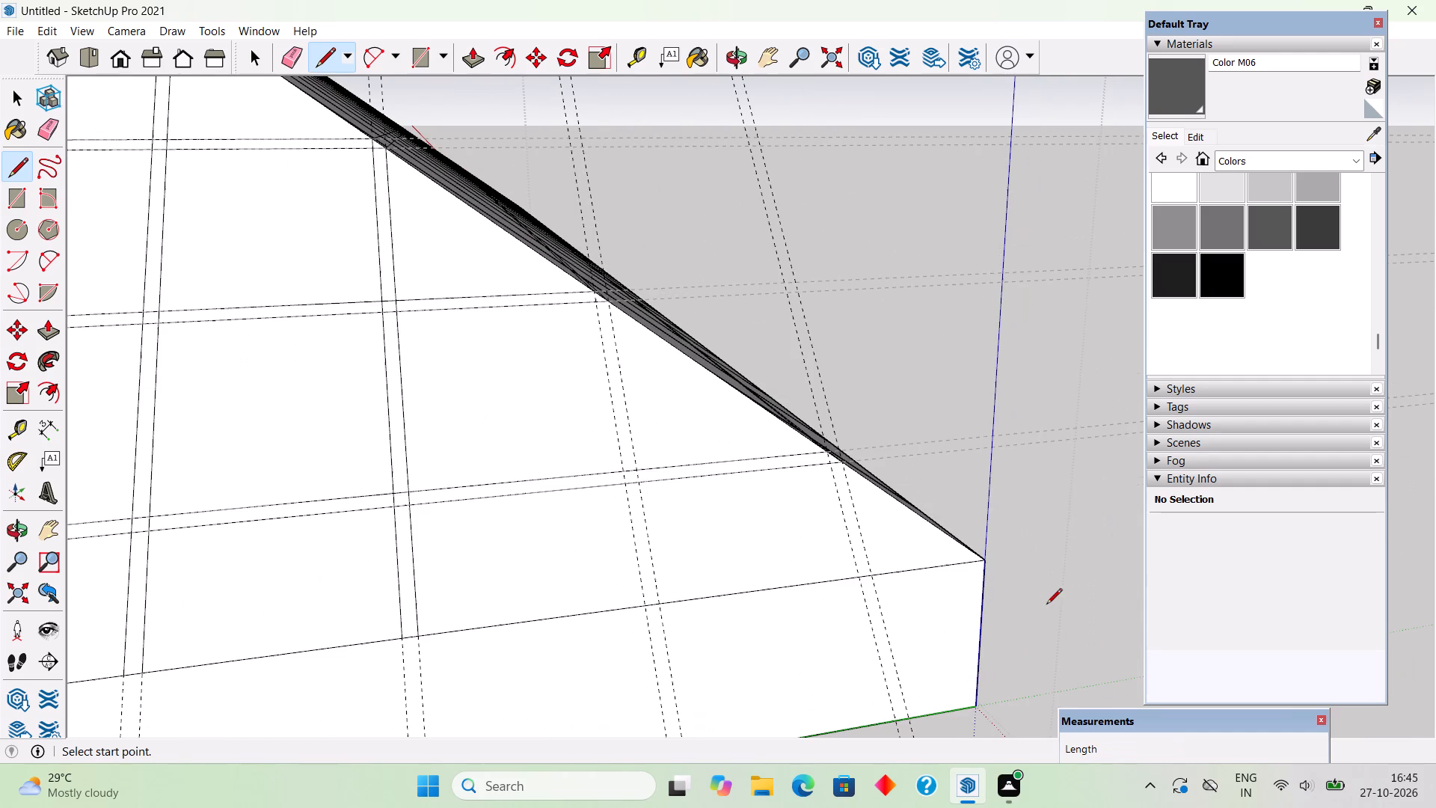
Trace the fifteenth guide pair with lines about 2' 7 3/8" and 2' 6 3/16" long between base edge and the far sloped edge.
{"action": "left_click", "coordinate": [642, 607]}
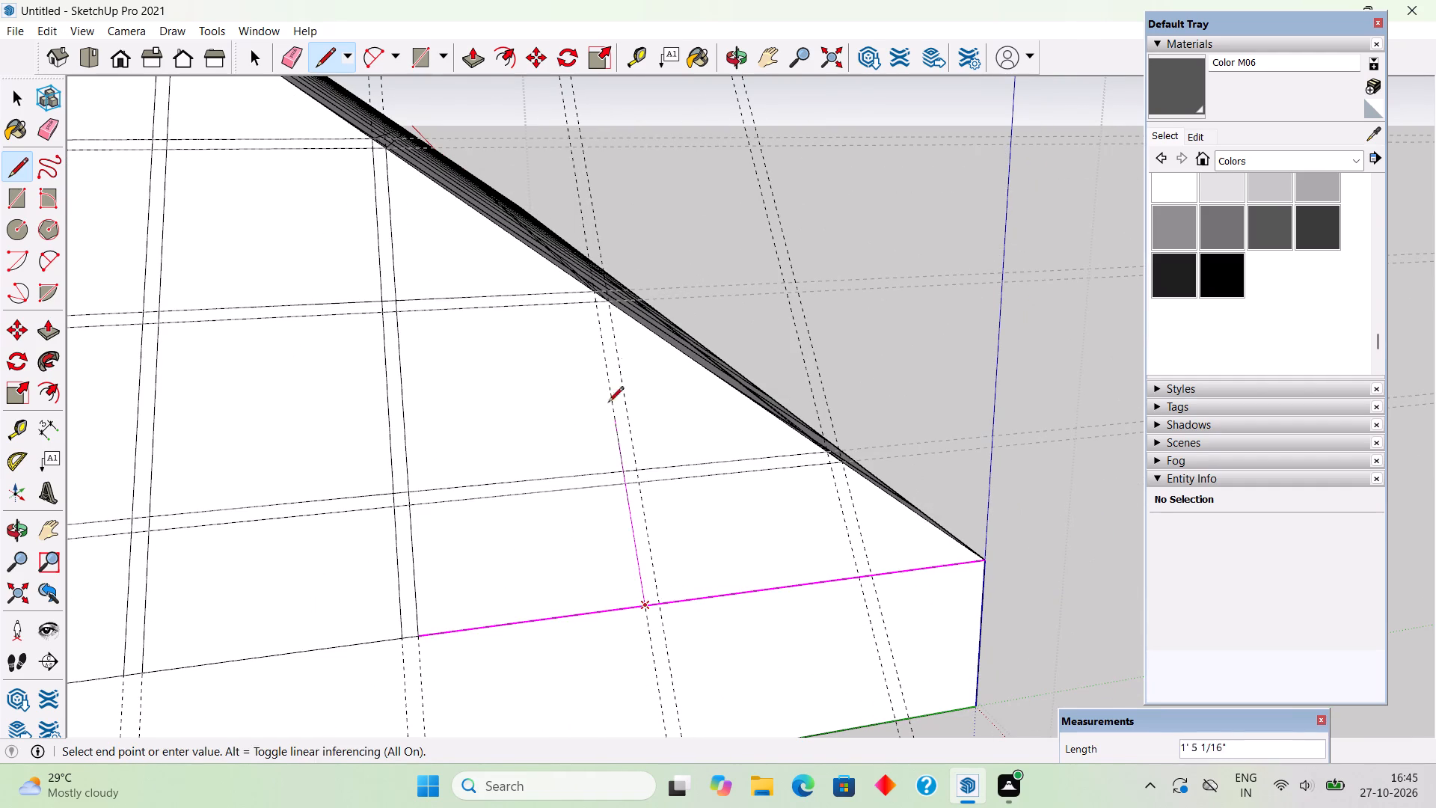
{"action": "scroll", "coordinate": [584, 285], "scroll_direction": "up", "scroll_amount": 18}
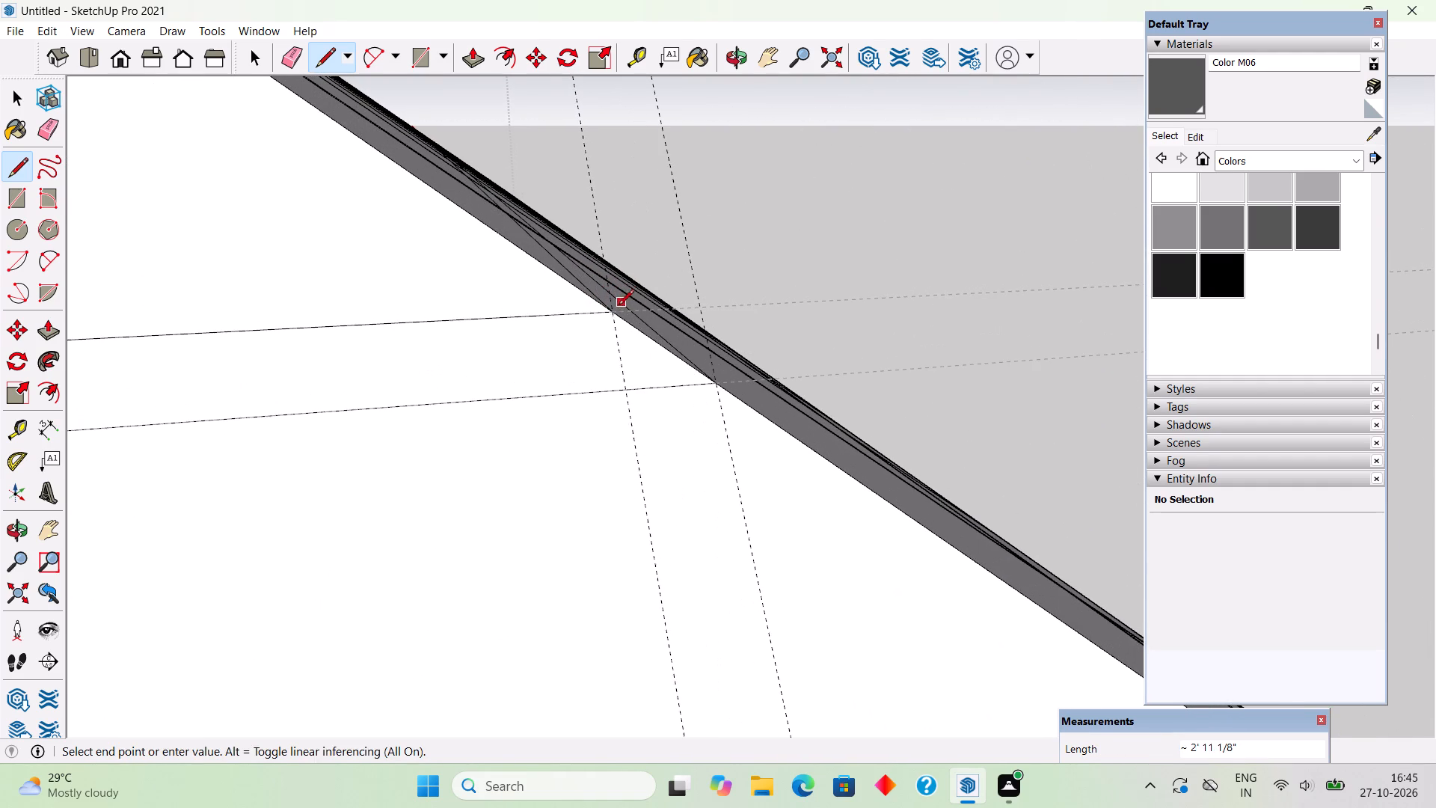
{"action": "left_click", "coordinate": [610, 310]}
{"action": "left_click", "coordinate": [717, 382]}
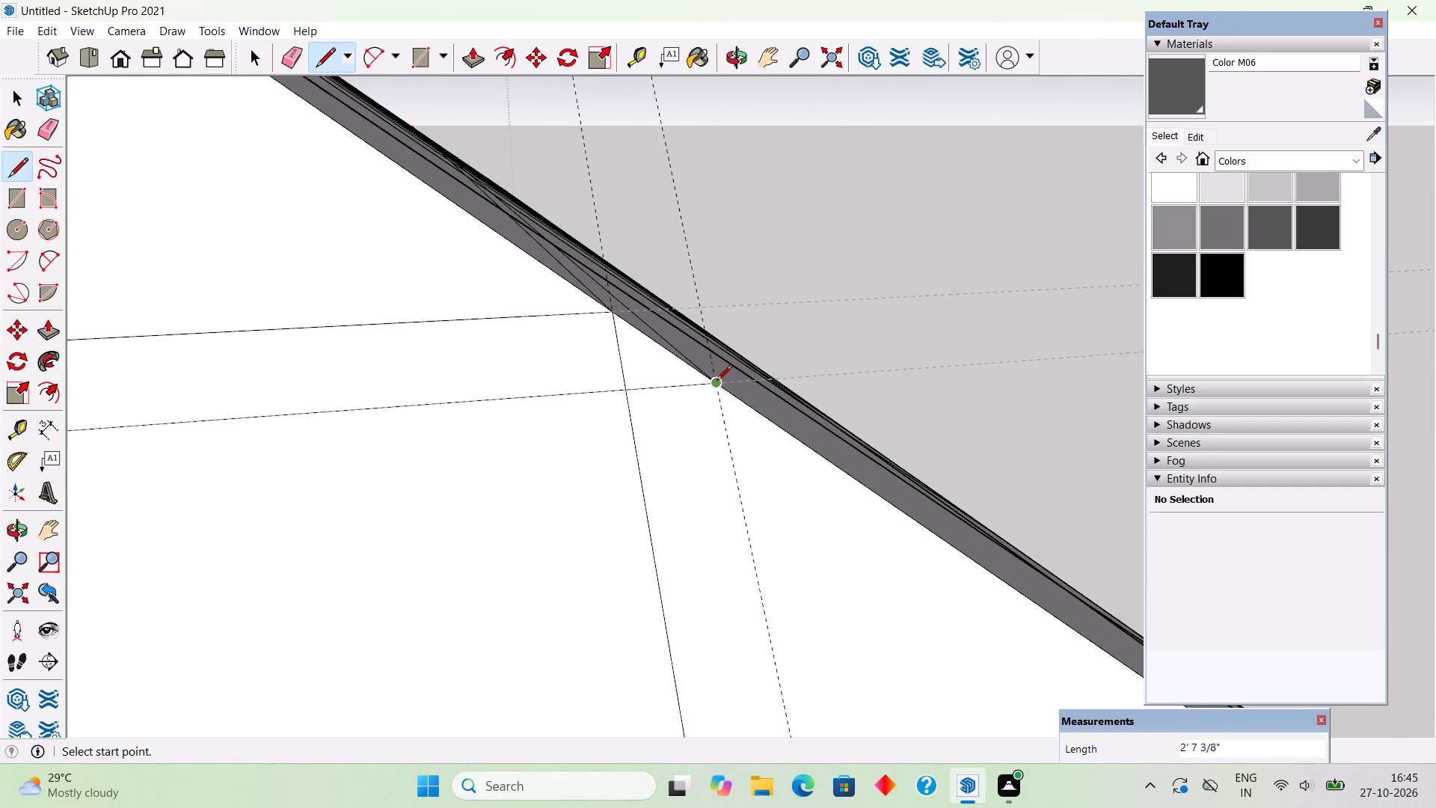
{"action": "scroll", "coordinate": [717, 382], "scroll_direction": "down", "scroll_amount": 20}
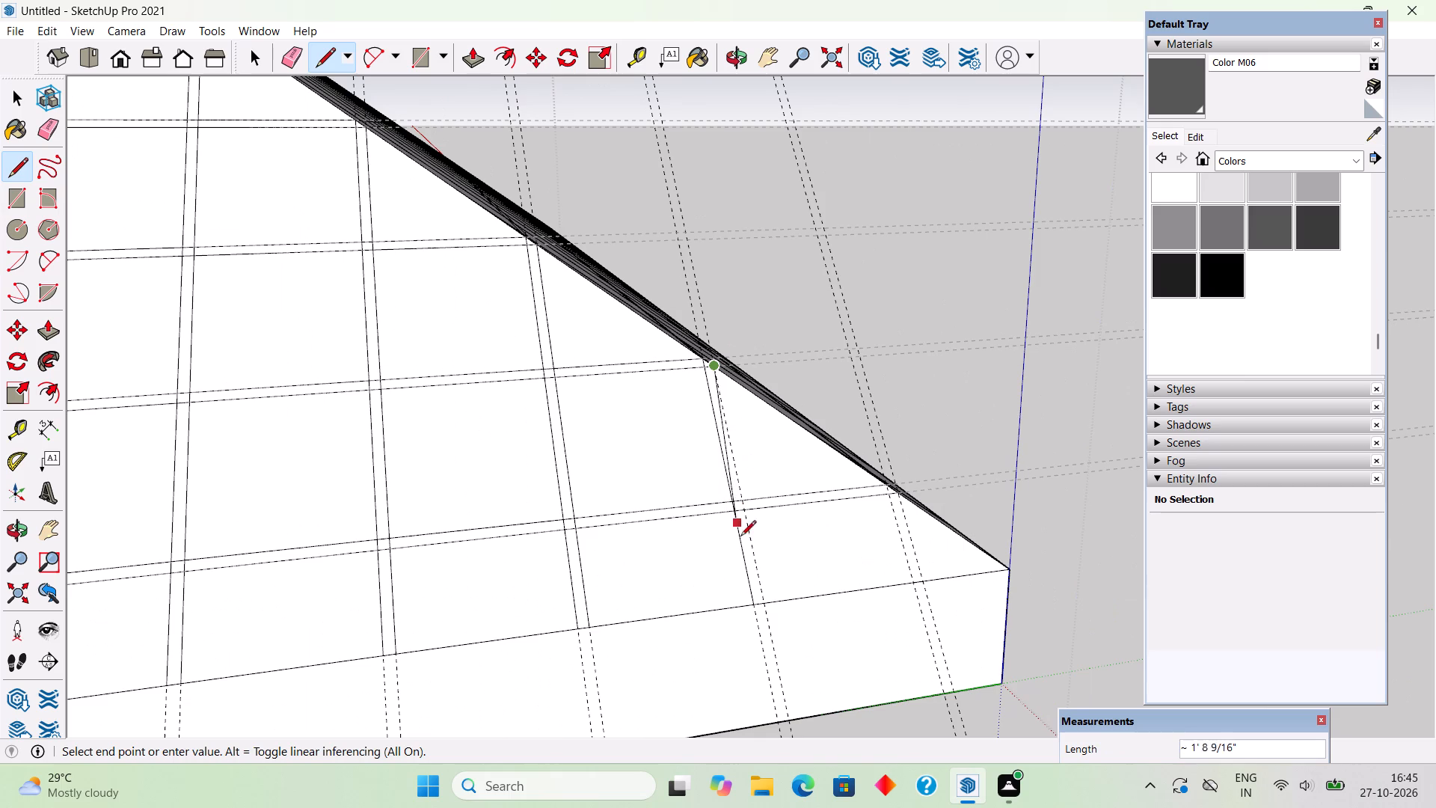
{"action": "left_click", "coordinate": [767, 604]}
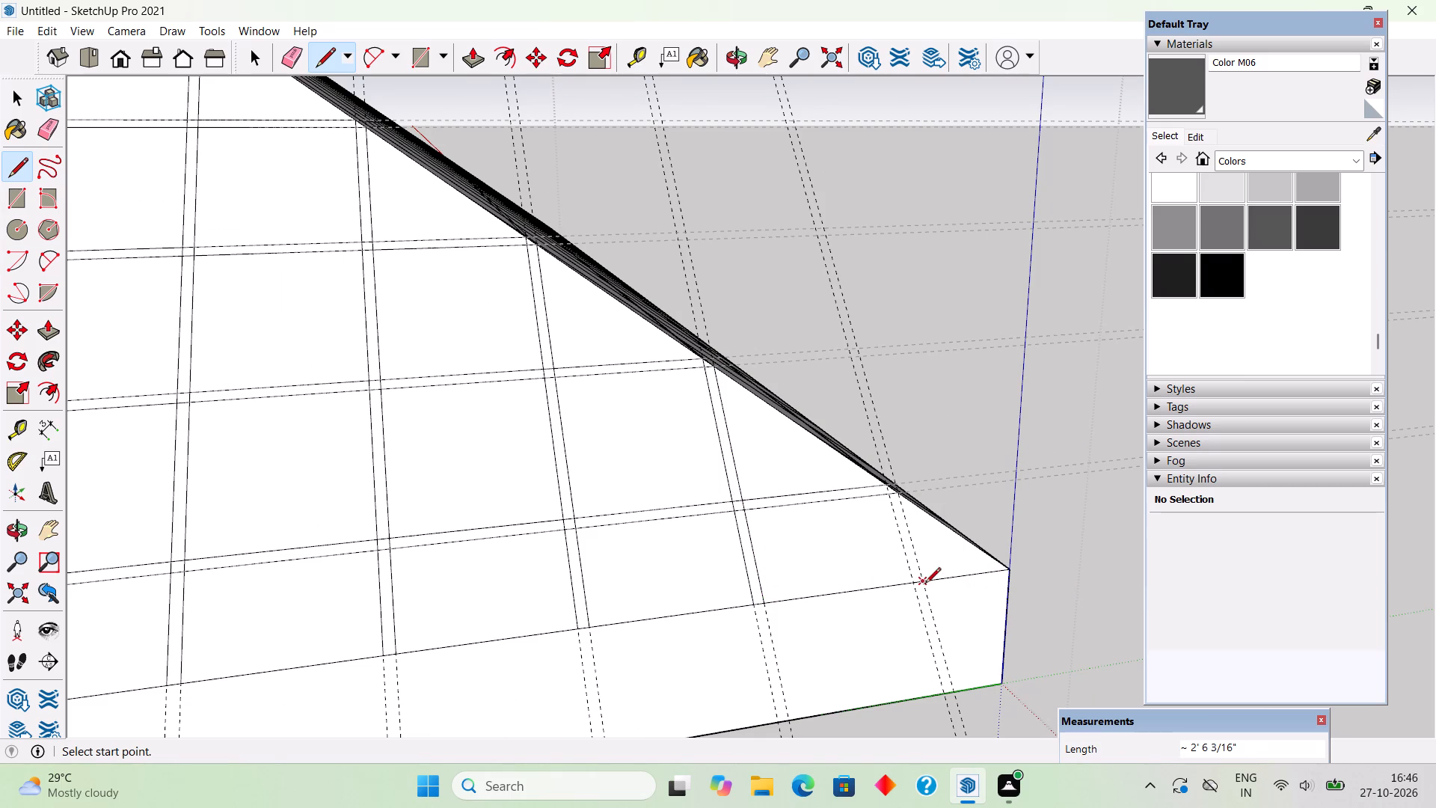
Trace the sixteenth guide pair with lines about 11 3/16" and 1' 3/8" long between base edge and the far sloped edge.
{"action": "left_click", "coordinate": [921, 586]}
{"action": "scroll", "coordinate": [889, 498], "scroll_direction": "up", "scroll_amount": 10}
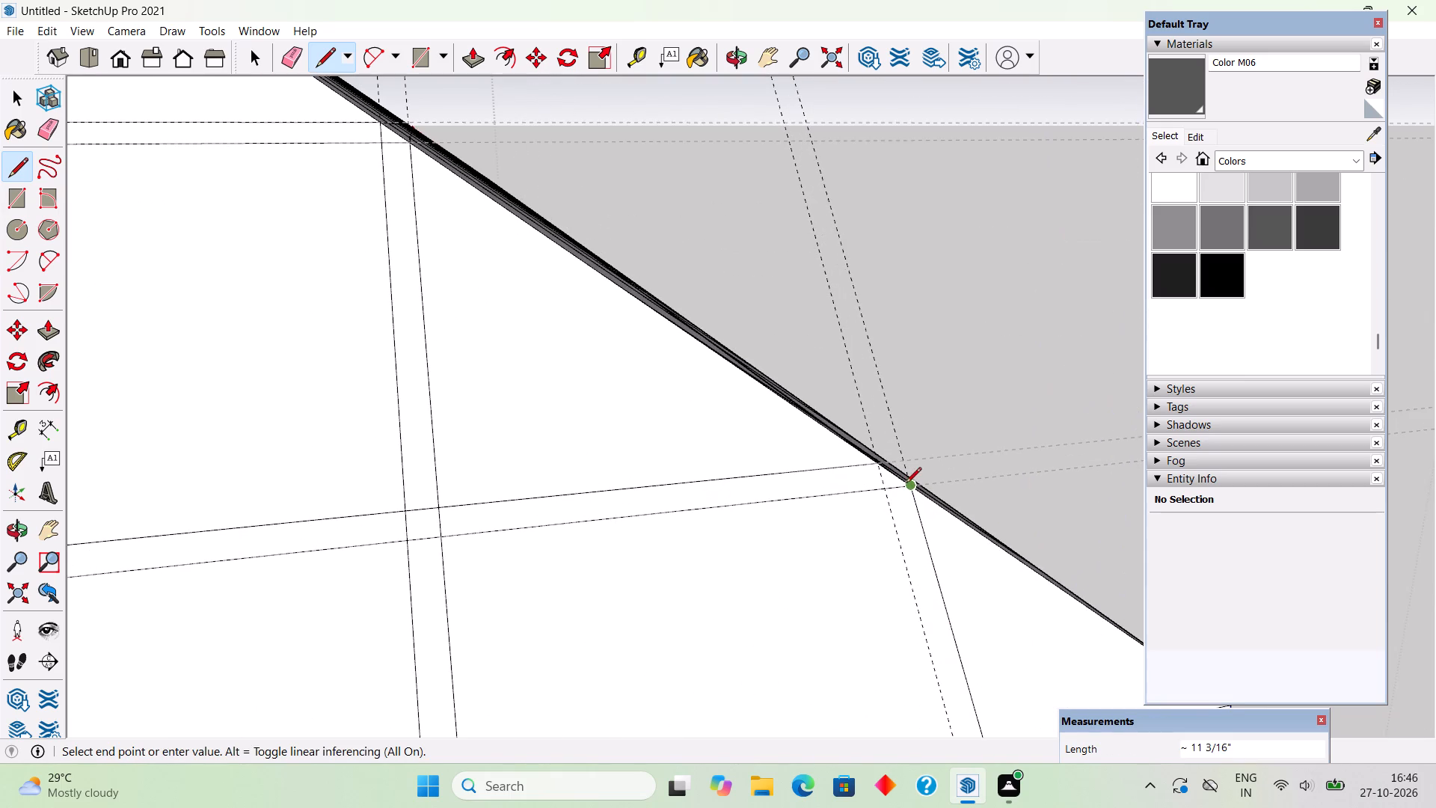
{"action": "scroll", "coordinate": [907, 484], "scroll_direction": "up", "scroll_amount": 4}
{"action": "left_click", "coordinate": [907, 484]}
{"action": "left_click", "coordinate": [864, 449]}
{"action": "scroll", "coordinate": [860, 449], "scroll_direction": "down", "scroll_amount": 4}
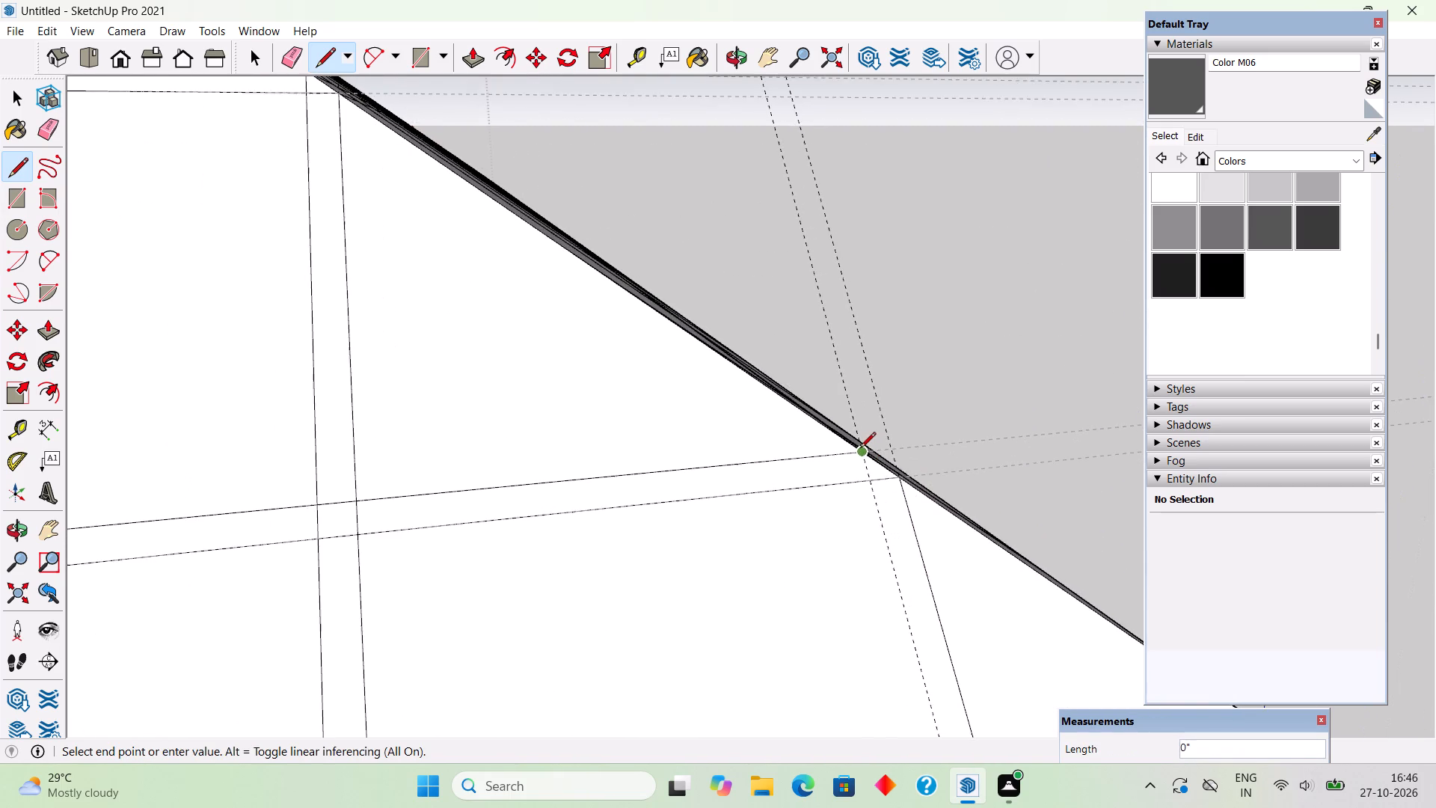
{"action": "scroll", "coordinate": [860, 449], "scroll_direction": "down", "scroll_amount": 7}
{"action": "left_click", "coordinate": [900, 602]}
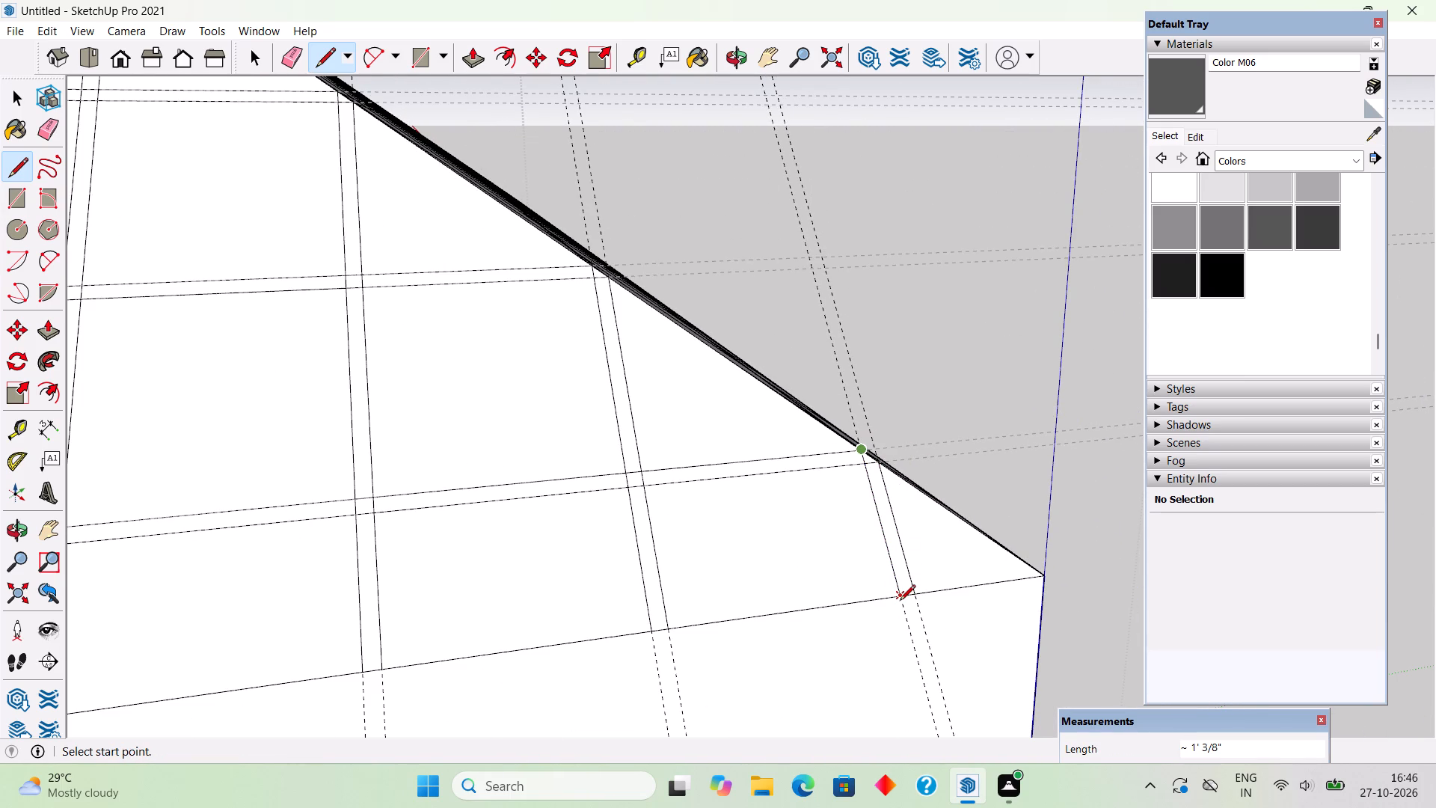
{"action": "key", "text": "space"}
Close the roof group and delete all construction guides from the model.
{"action": "scroll", "coordinate": [963, 534], "scroll_direction": "down", "scroll_amount": 13}
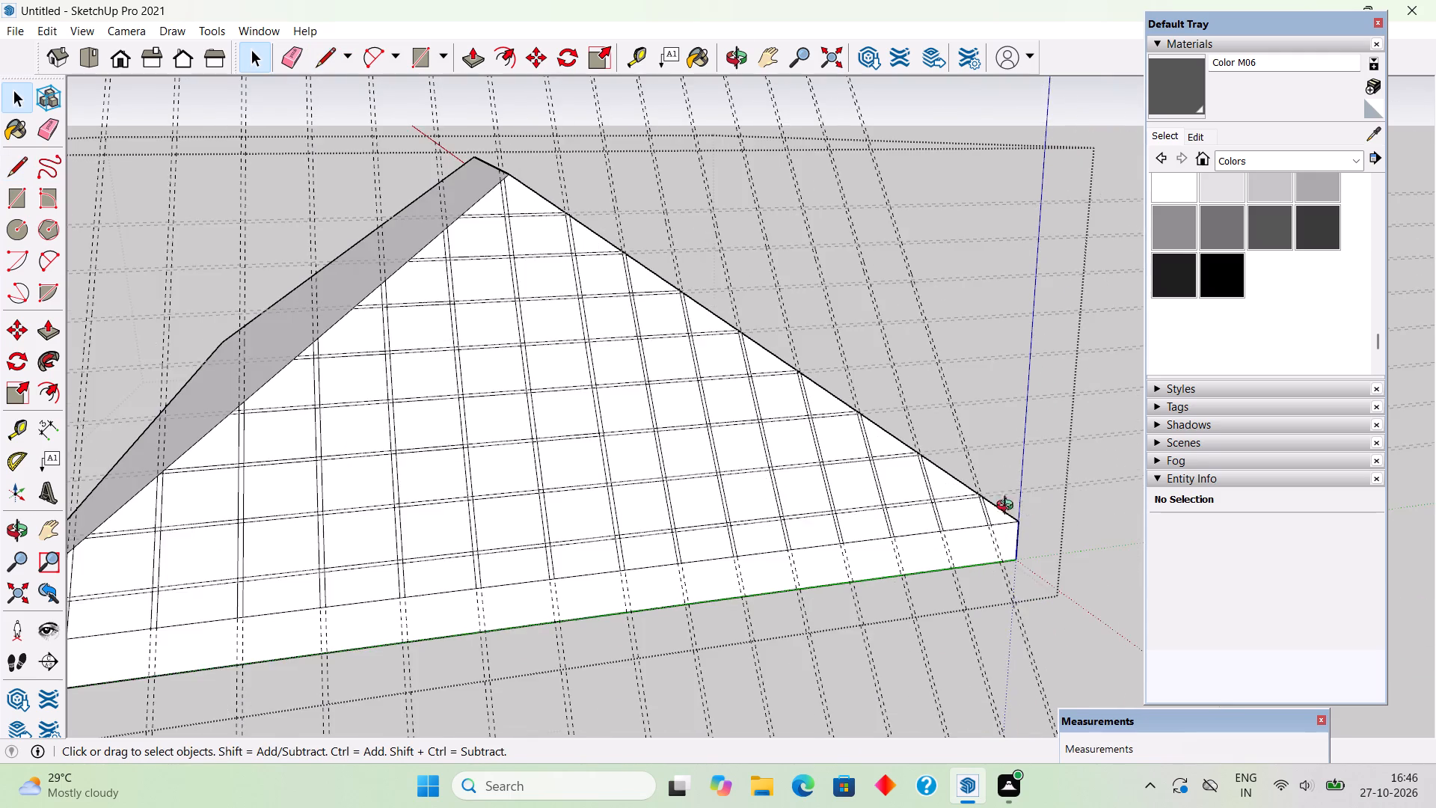
{"action": "middle_click_drag", "start_coordinate": [1008, 507], "coordinate": [467, 609]}
{"action": "left_click", "coordinate": [158, 296]}
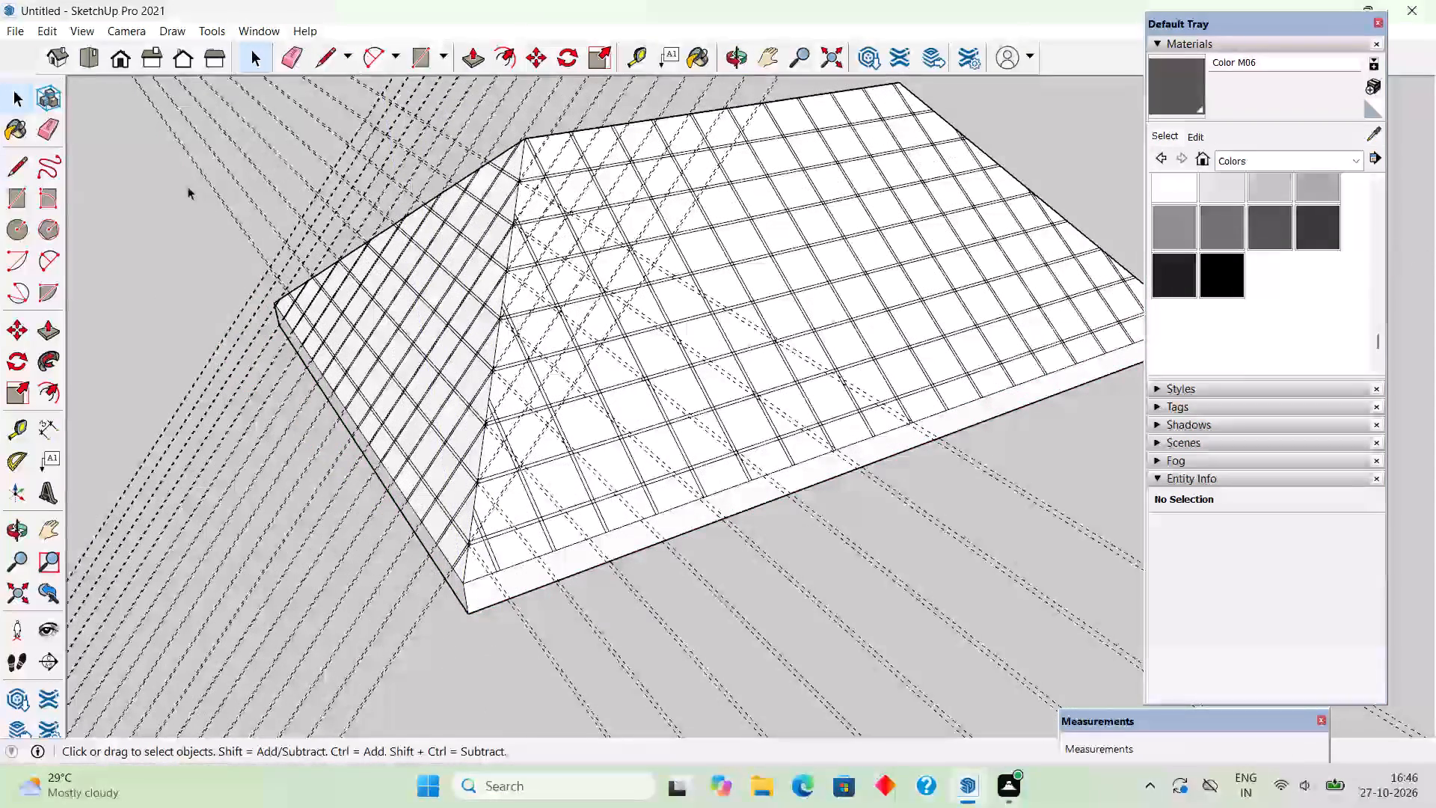
{"action": "left_click", "coordinate": [45, 26]}
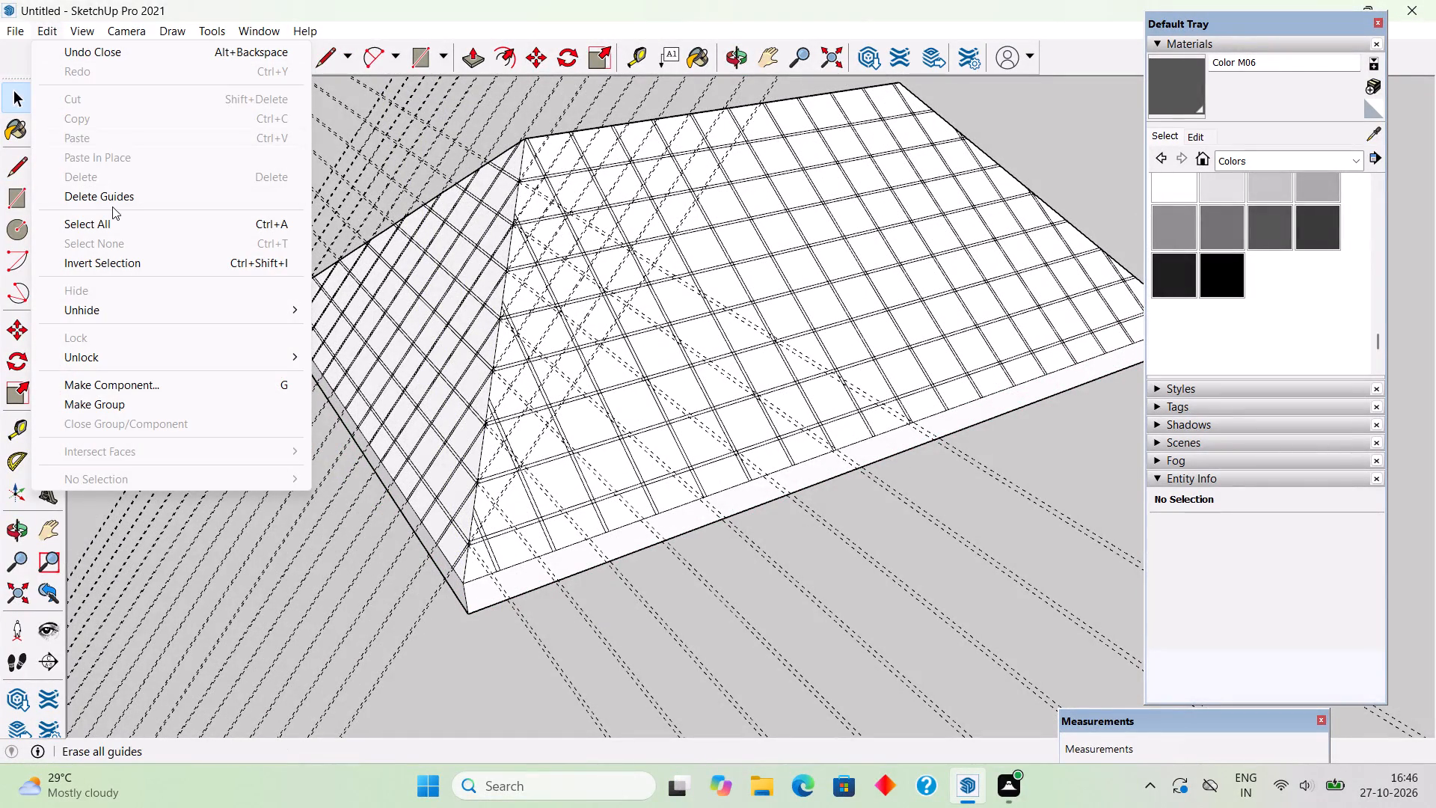
{"action": "left_click", "coordinate": [116, 195]}
Open the roof group and pull the cut cell at the base corner of the long slope outward 1.5".
{"action": "middle_click_drag", "start_coordinate": [560, 441], "coordinate": [411, 381]}
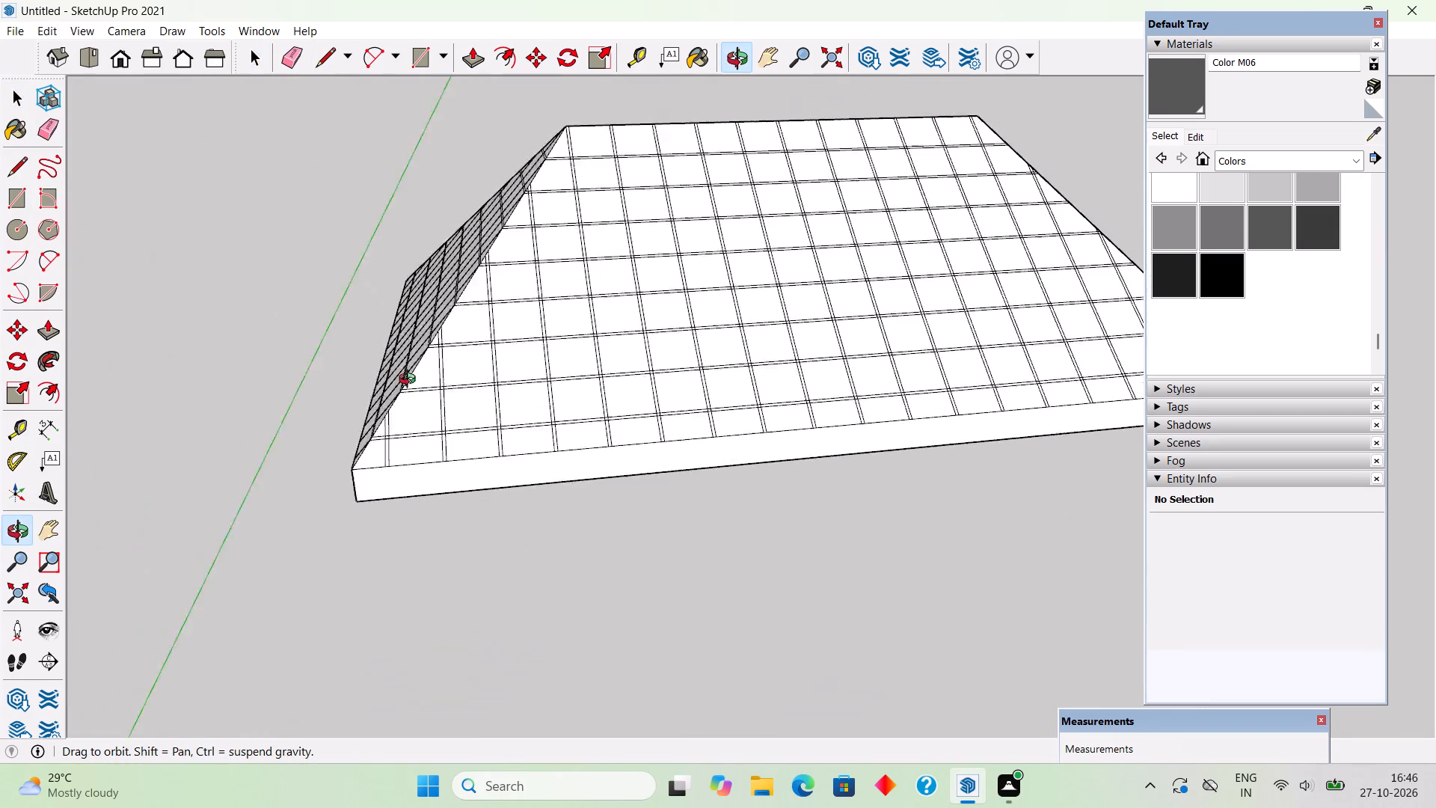
{"action": "middle_click_drag", "start_coordinate": [411, 381], "coordinate": [601, 527]}
{"action": "key", "text": "p"}
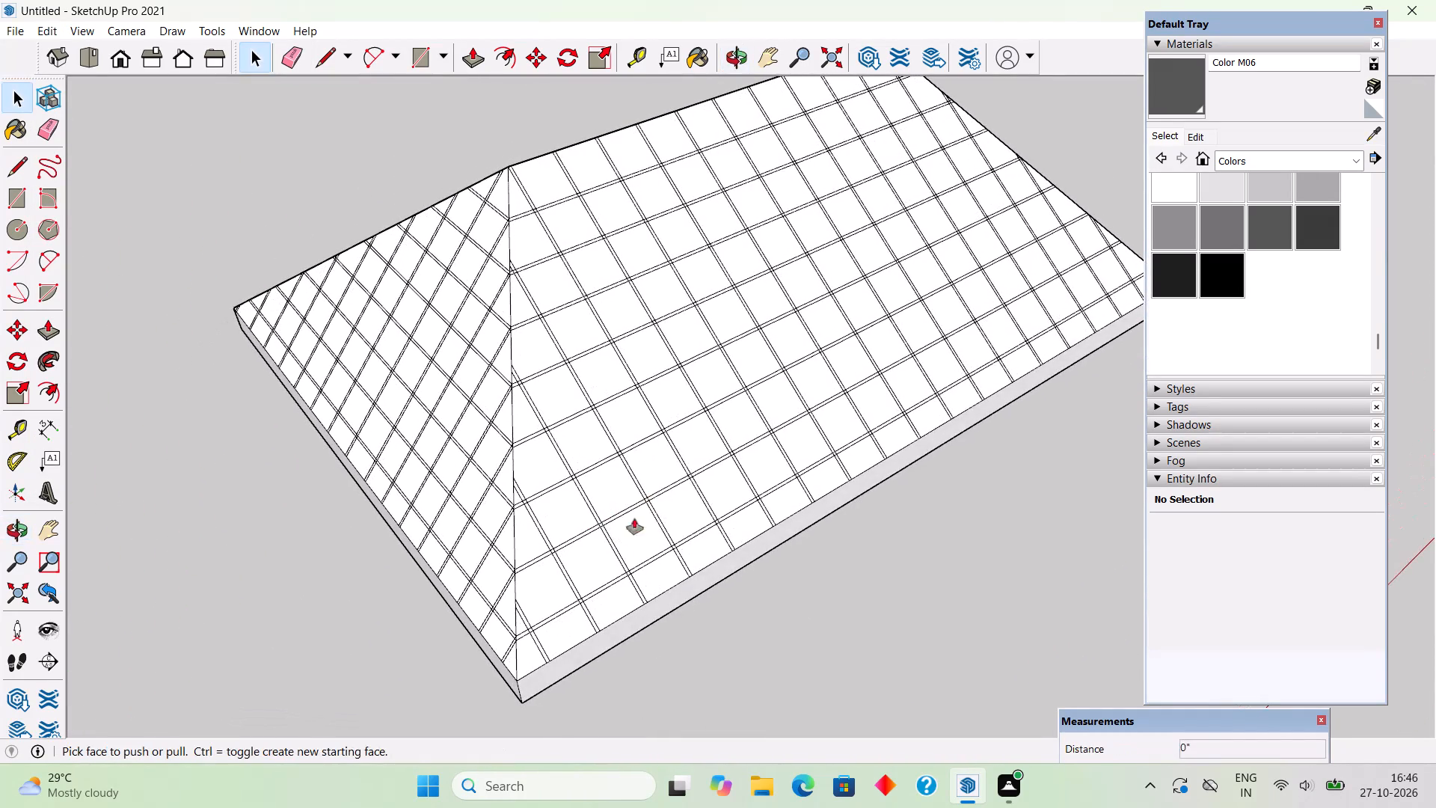
{"action": "key", "text": "space"}
{"action": "triple_click", "coordinate": [586, 560]}
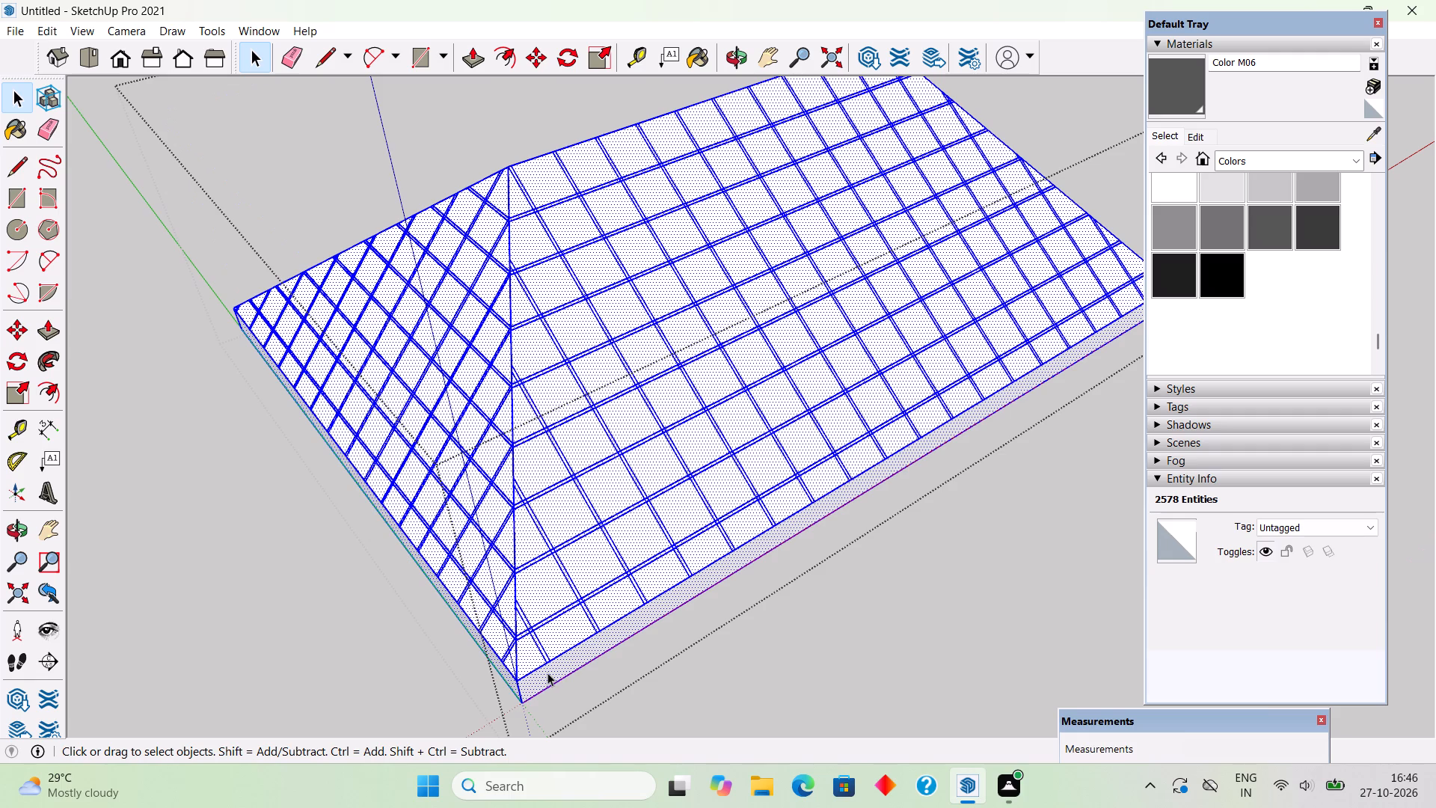
{"action": "key", "text": "p"}
{"action": "left_click", "coordinate": [533, 658]}
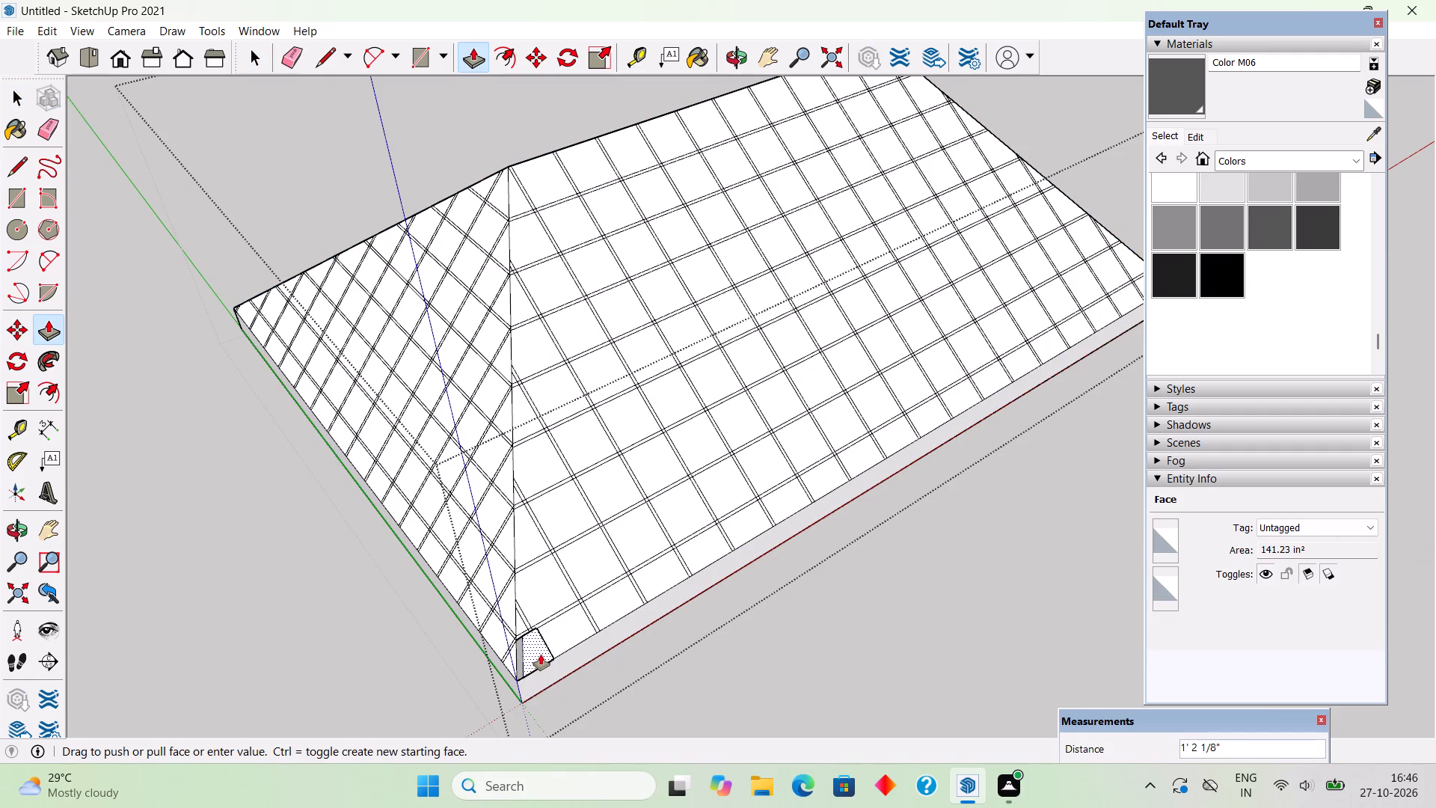
{"action": "key", "text": "1"}
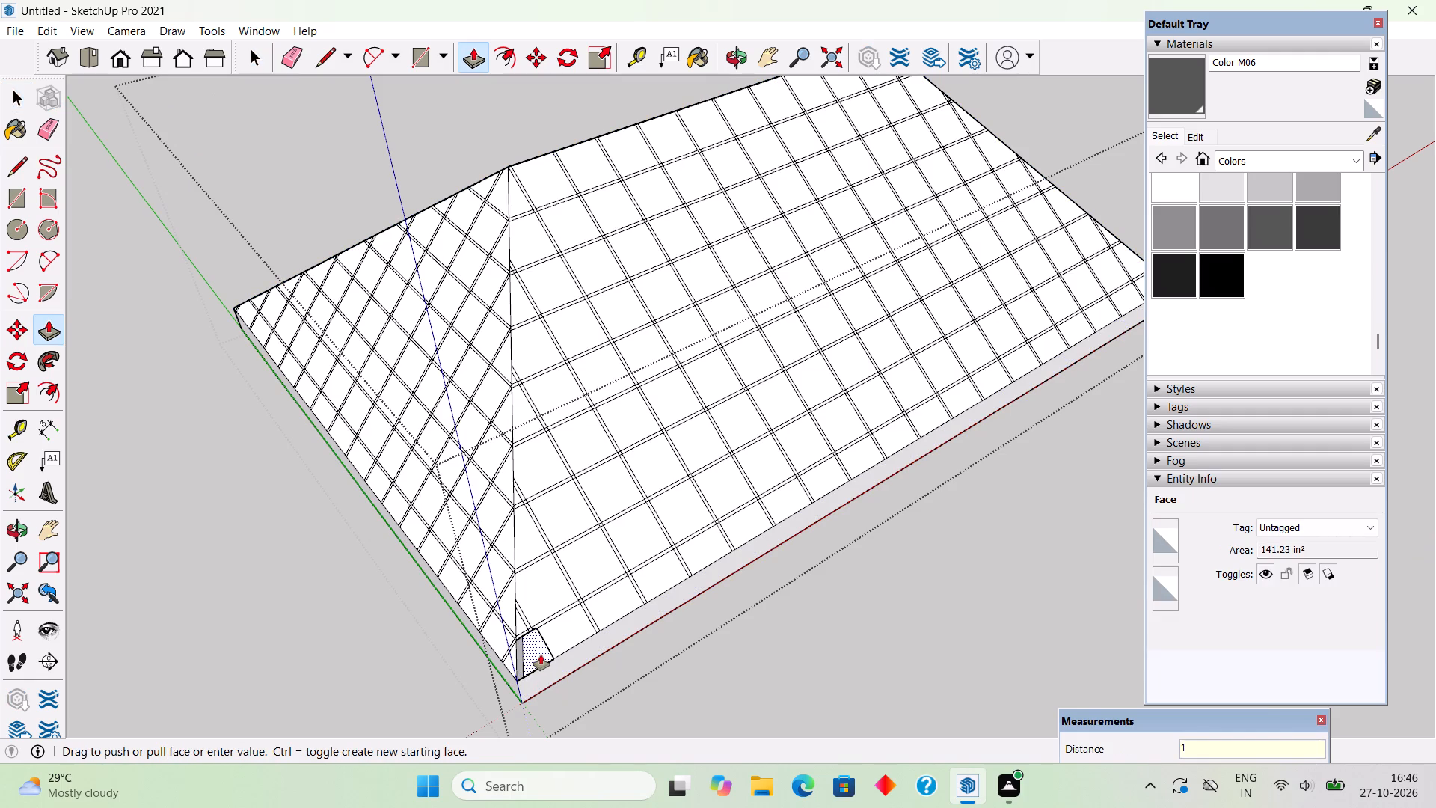
{"action": "type", "text": ".5\""}
{"action": "key", "text": "Return"}
Repeat the 1.5" Push/Pull on the nine neighbouring cells of the long slope near the base corner, keeping the grid strips flat.
{"action": "scroll", "coordinate": [541, 655], "scroll_direction": "up", "scroll_amount": 10}
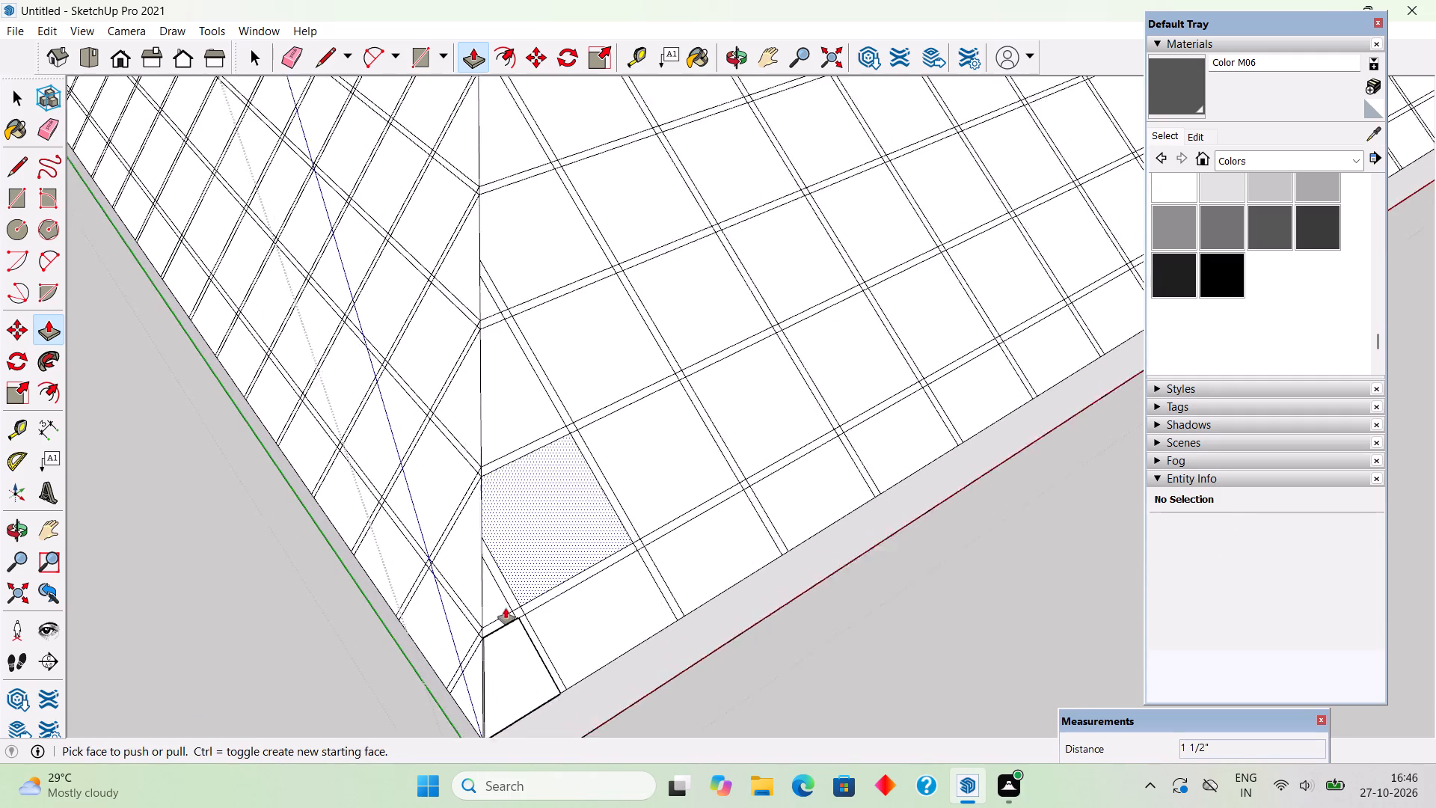
{"action": "scroll", "coordinate": [506, 608], "scroll_direction": "up", "scroll_amount": 1}
{"action": "double_click", "coordinate": [488, 609]}
{"action": "double_click", "coordinate": [538, 537]}
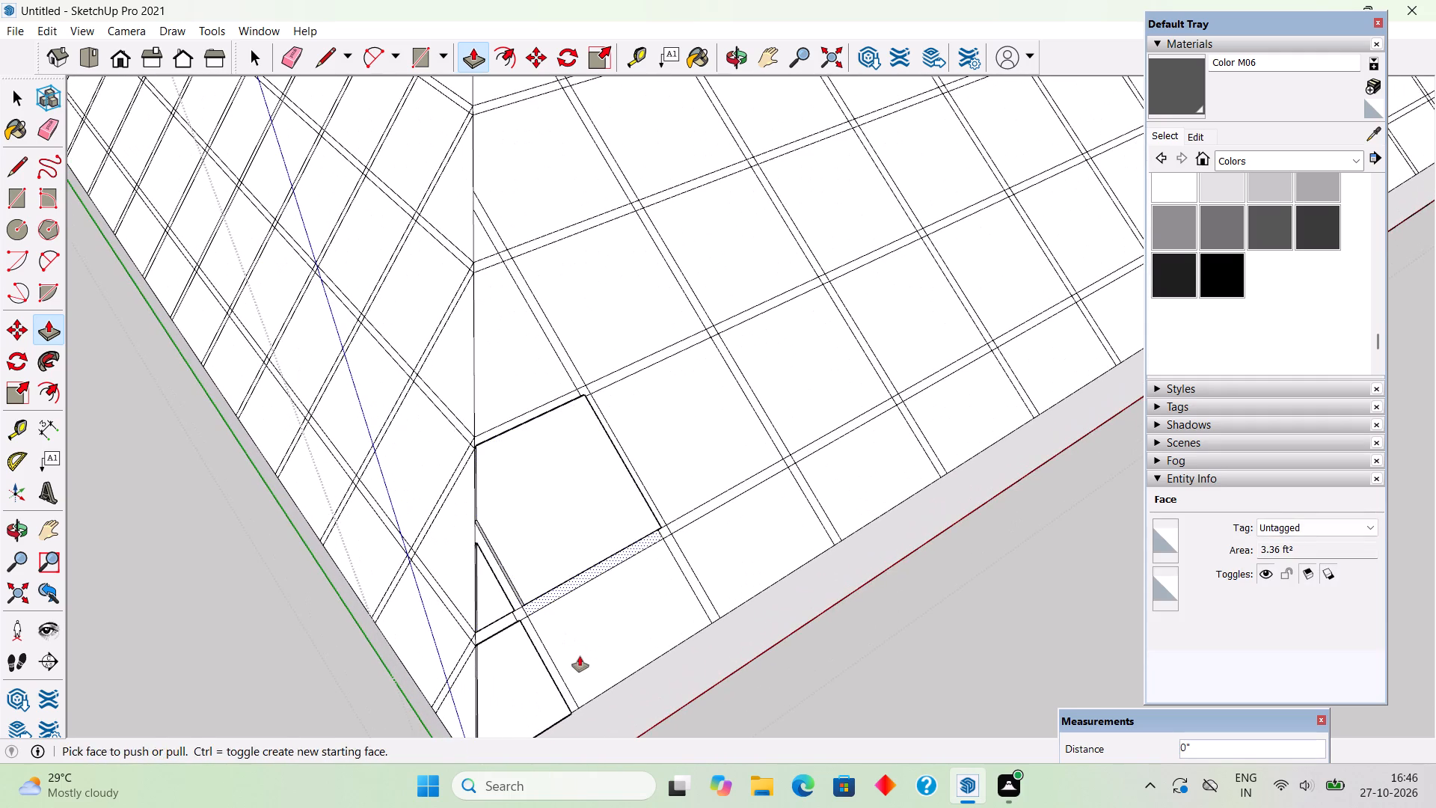
{"action": "double_click", "coordinate": [580, 656]}
{"action": "double_click", "coordinate": [709, 461]}
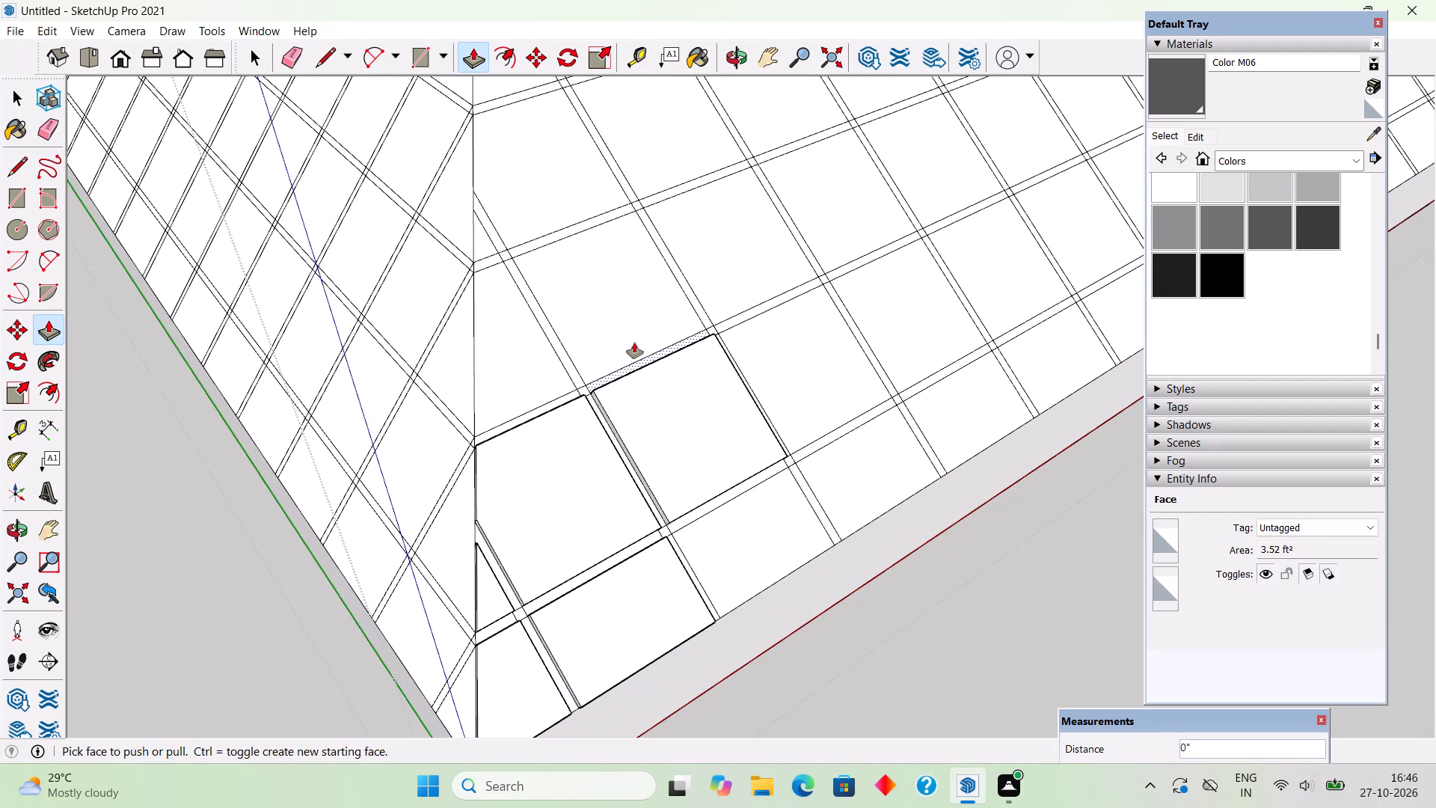
{"action": "double_click", "coordinate": [623, 328]}
{"action": "double_click", "coordinate": [520, 329]}
{"action": "double_click", "coordinate": [737, 531]}
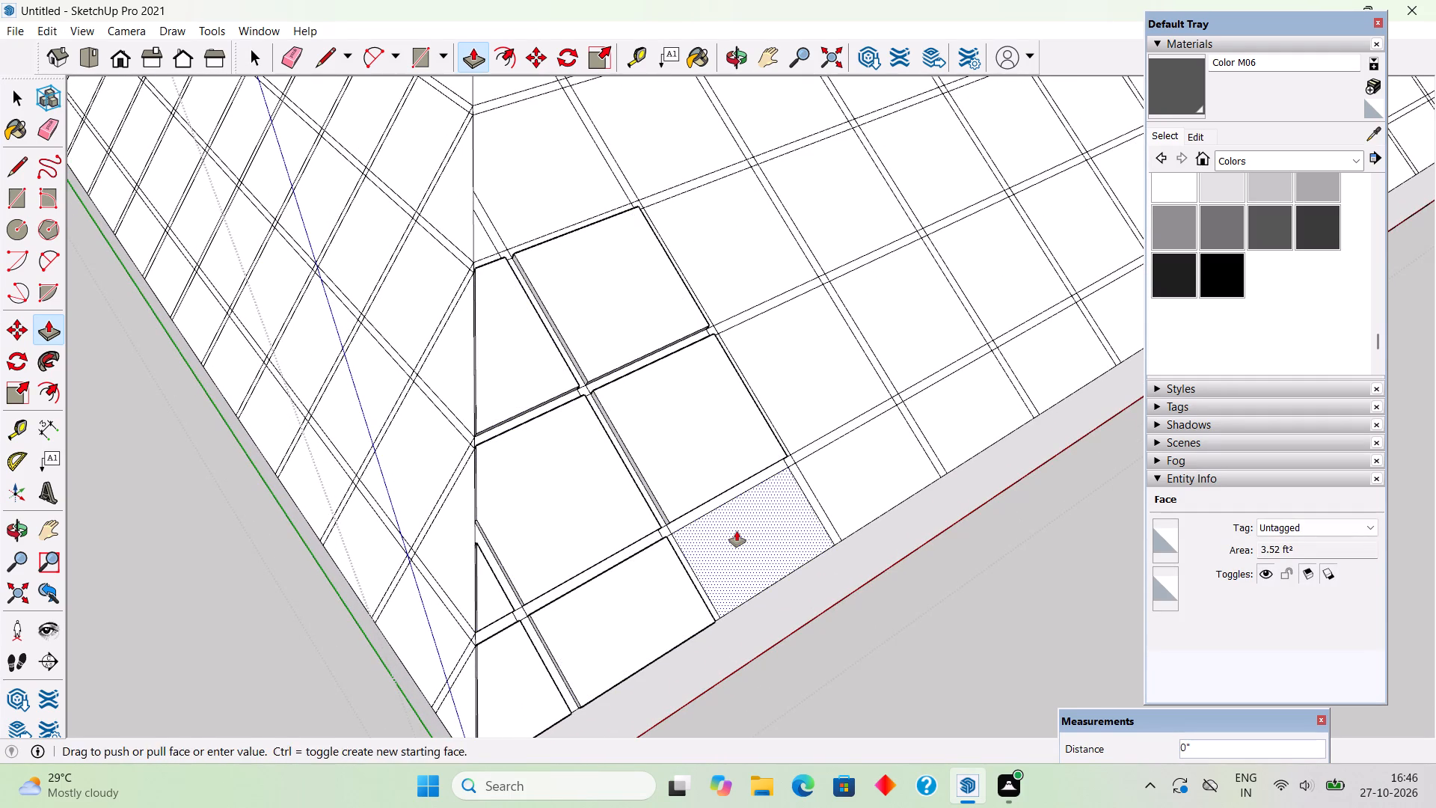
{"action": "double_click", "coordinate": [782, 405]}
{"action": "double_click", "coordinate": [819, 466]}
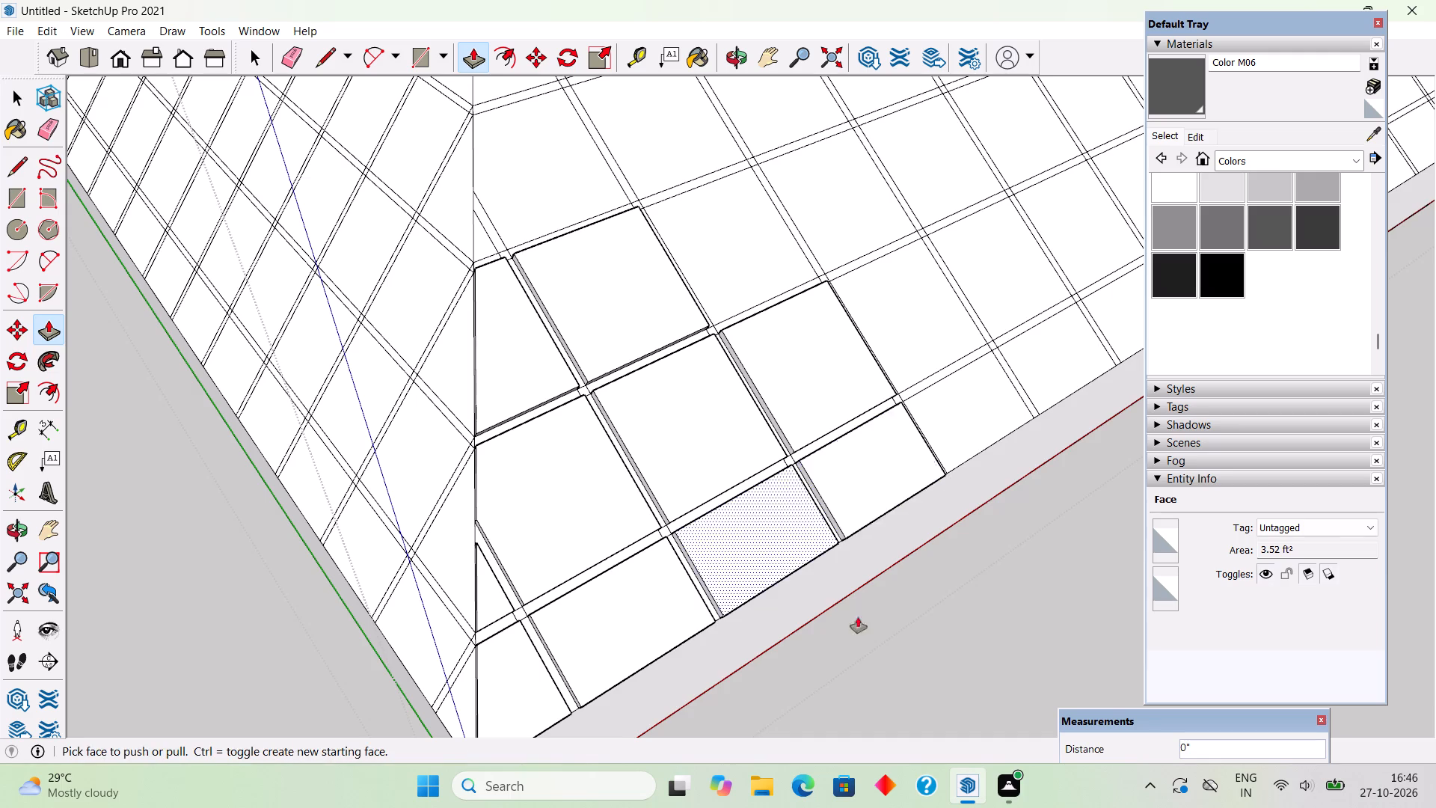
Pull the raised cell at the base corner of the long slope outward a further 0.5".
{"action": "middle_click_drag", "start_coordinate": [853, 635], "coordinate": [404, 316]}
{"action": "scroll", "coordinate": [576, 641], "scroll_direction": "down", "scroll_amount": 10}
{"action": "middle_click_drag", "start_coordinate": [332, 640], "coordinate": [797, 637]}
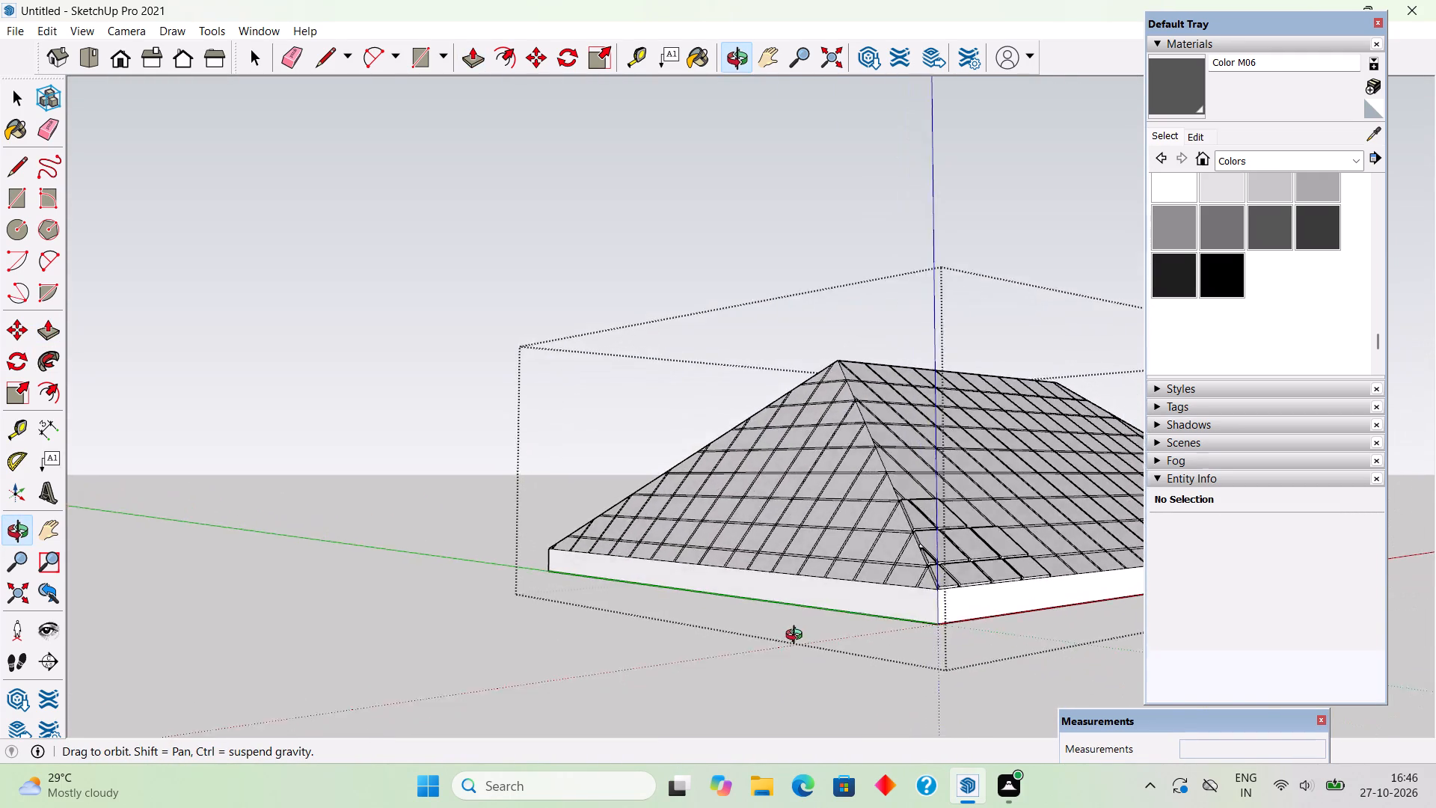
{"action": "middle_click_drag", "start_coordinate": [797, 637], "coordinate": [517, 719]}
{"action": "scroll", "coordinate": [724, 668], "scroll_direction": "up", "scroll_amount": 9}
{"action": "left_click", "coordinate": [613, 641]}
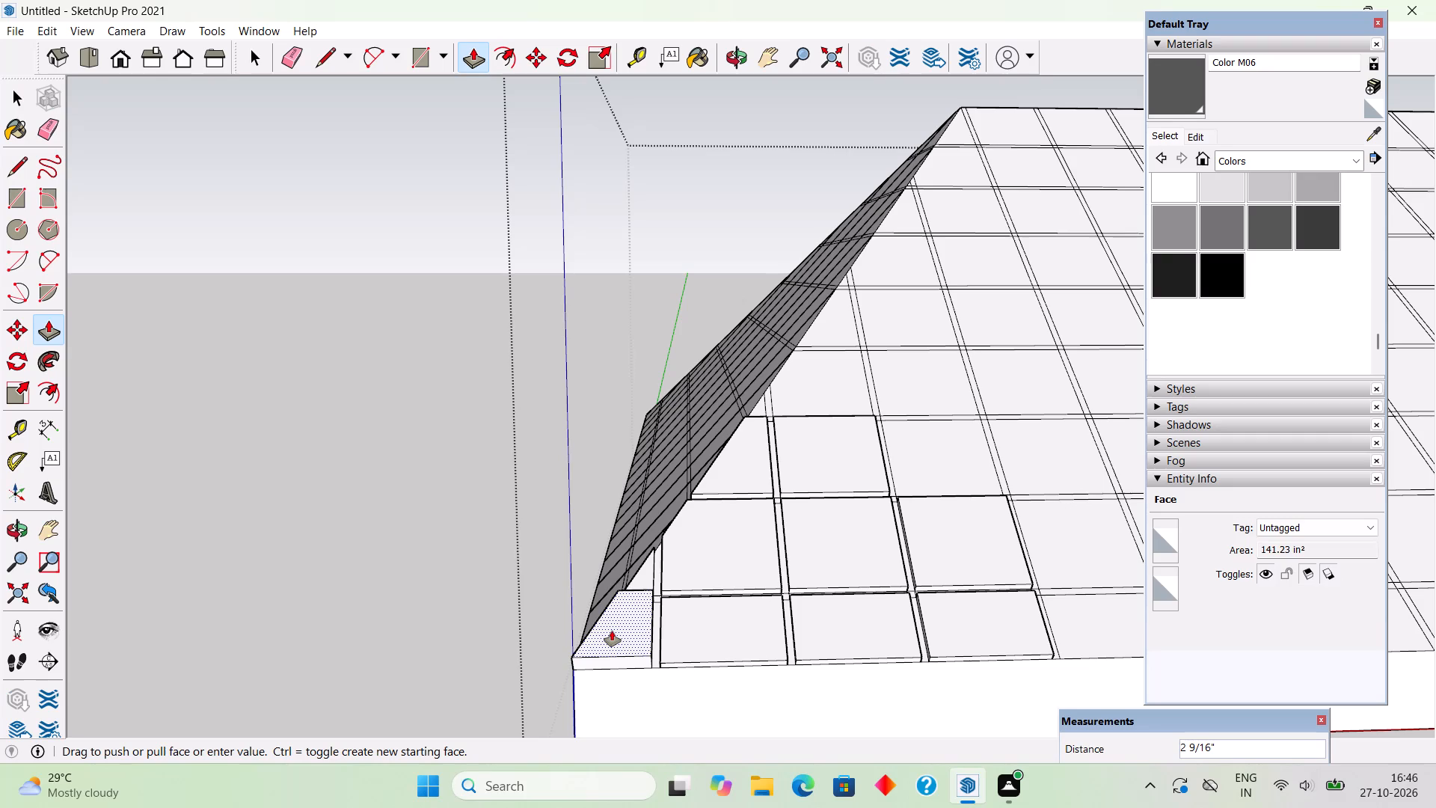
{"action": "type", "text": ".5\""}
{"action": "key", "text": "Return"}
Repeat the 0.5" Push/Pull on the nine other raised cells near the base corner of the long slope.
{"action": "double_click", "coordinate": [702, 627]}
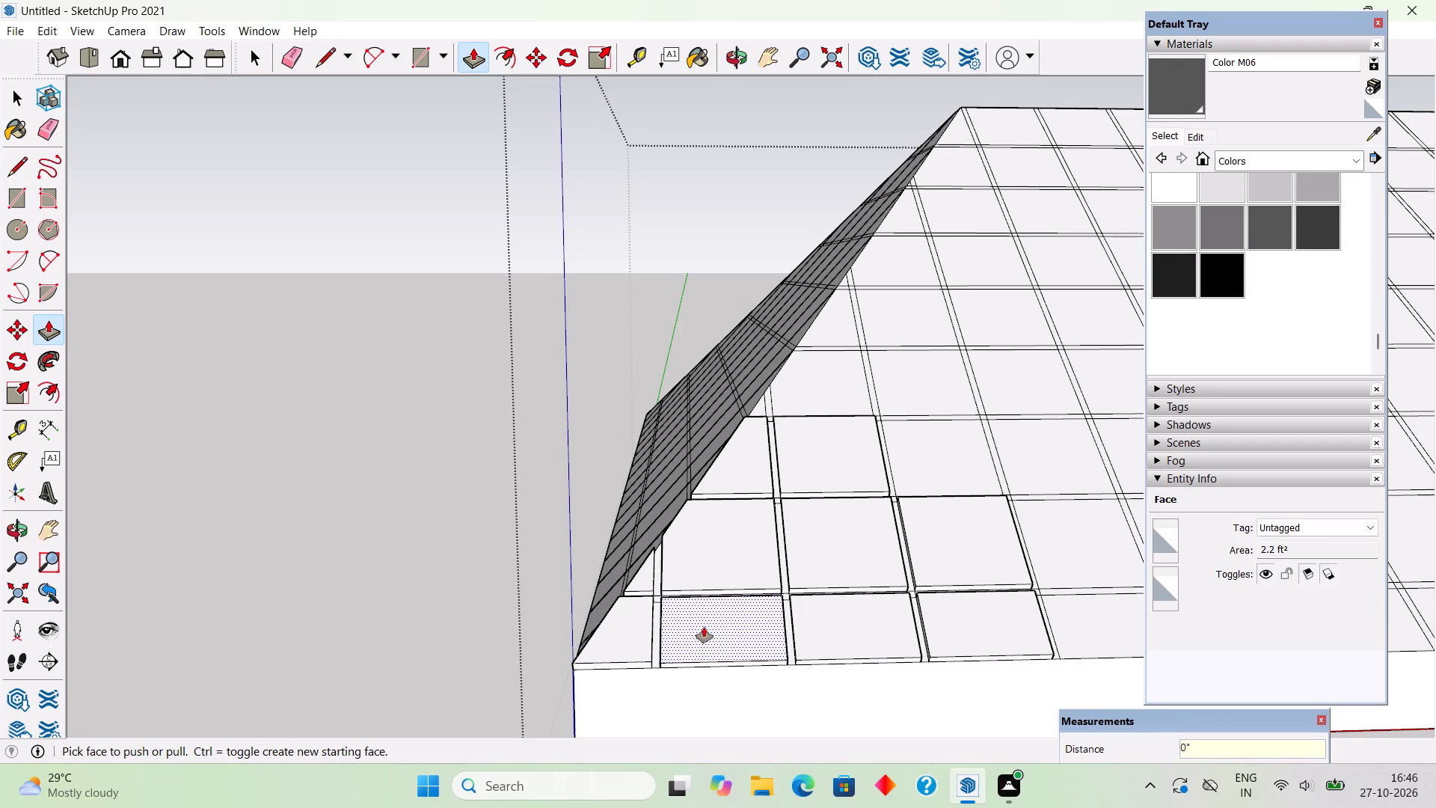
{"action": "double_click", "coordinate": [719, 567]}
{"action": "double_click", "coordinate": [648, 584]}
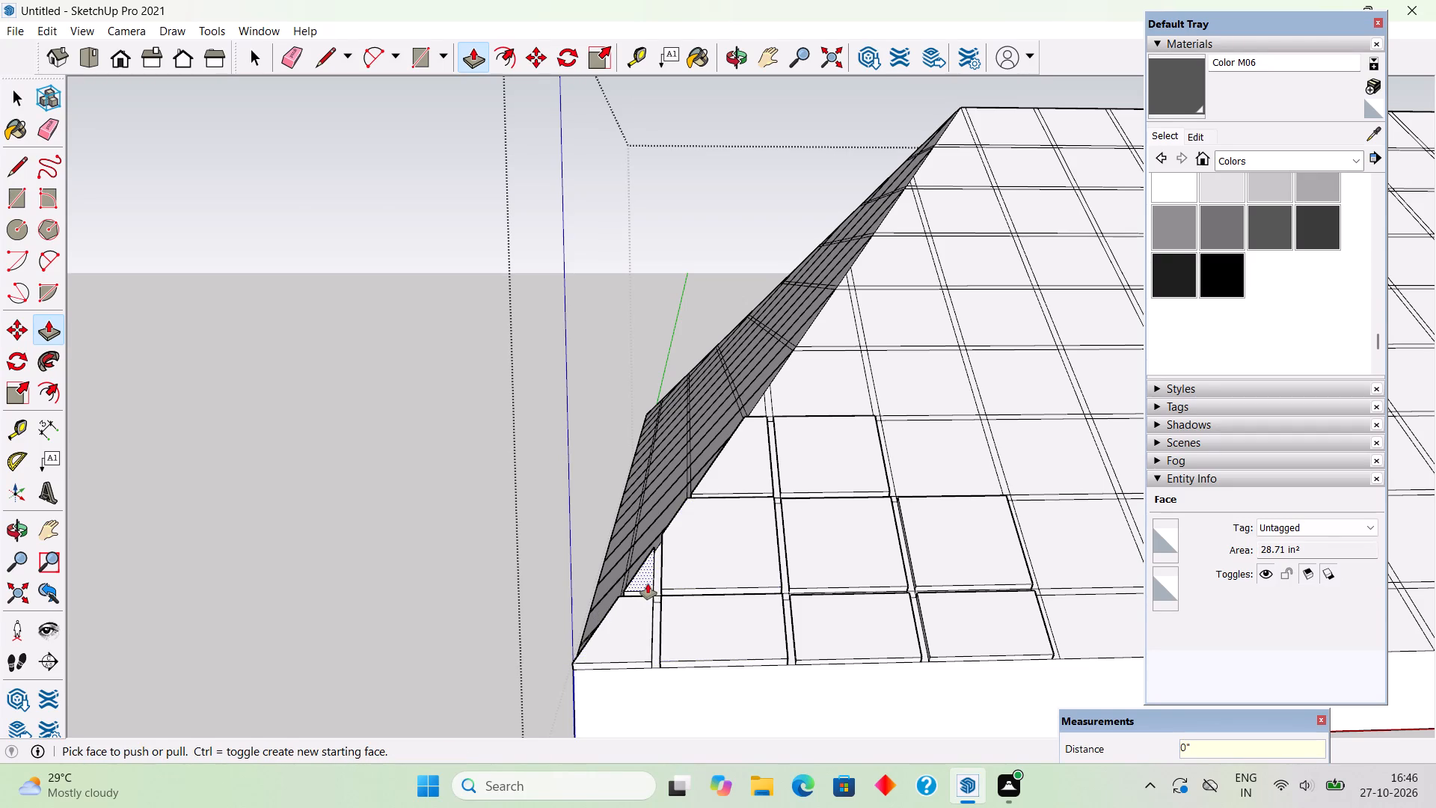
{"action": "double_click", "coordinate": [731, 479]}
{"action": "double_click", "coordinate": [819, 459]}
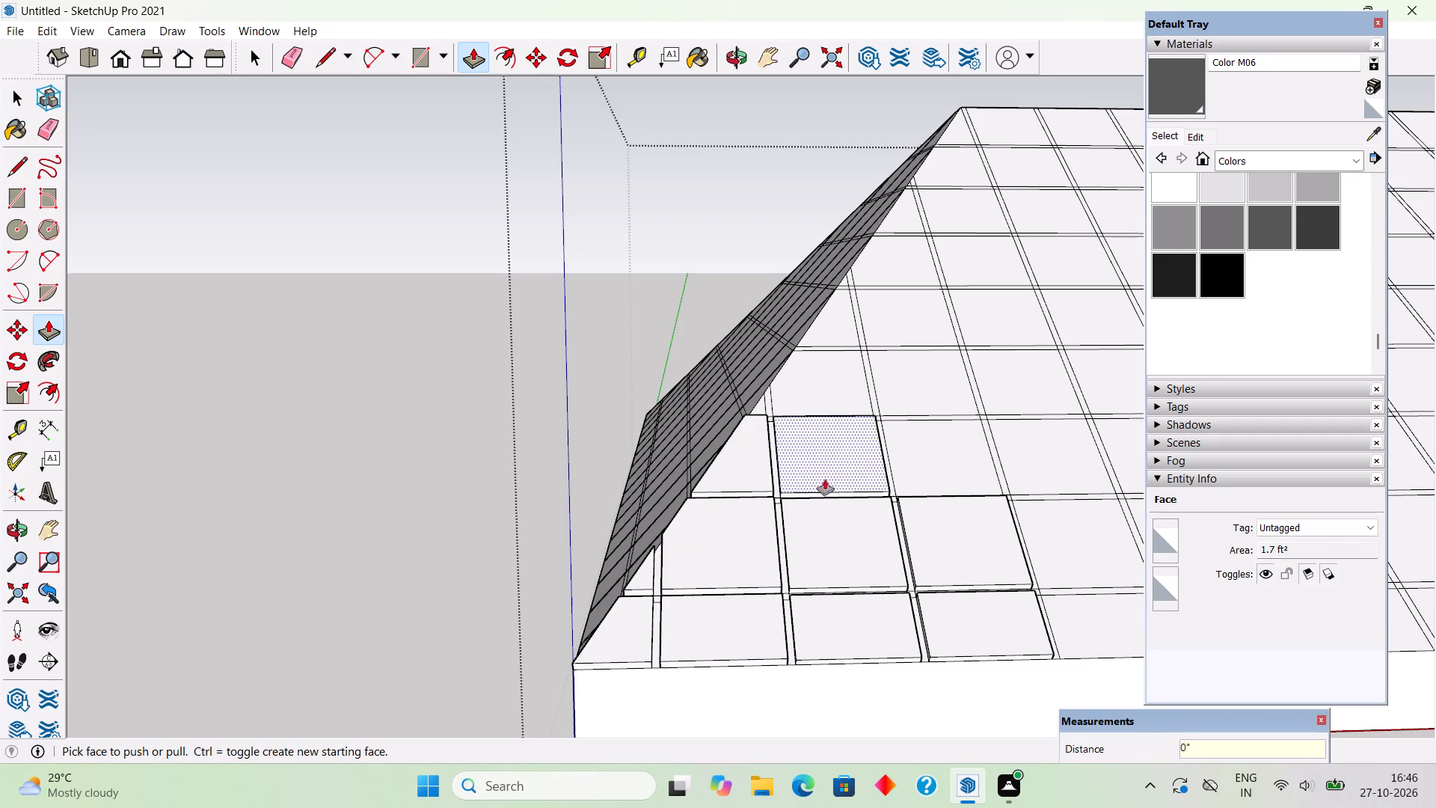
{"action": "left_click", "coordinate": [849, 561]}
{"action": "left_click", "coordinate": [849, 561]}
{"action": "double_click", "coordinate": [851, 640]}
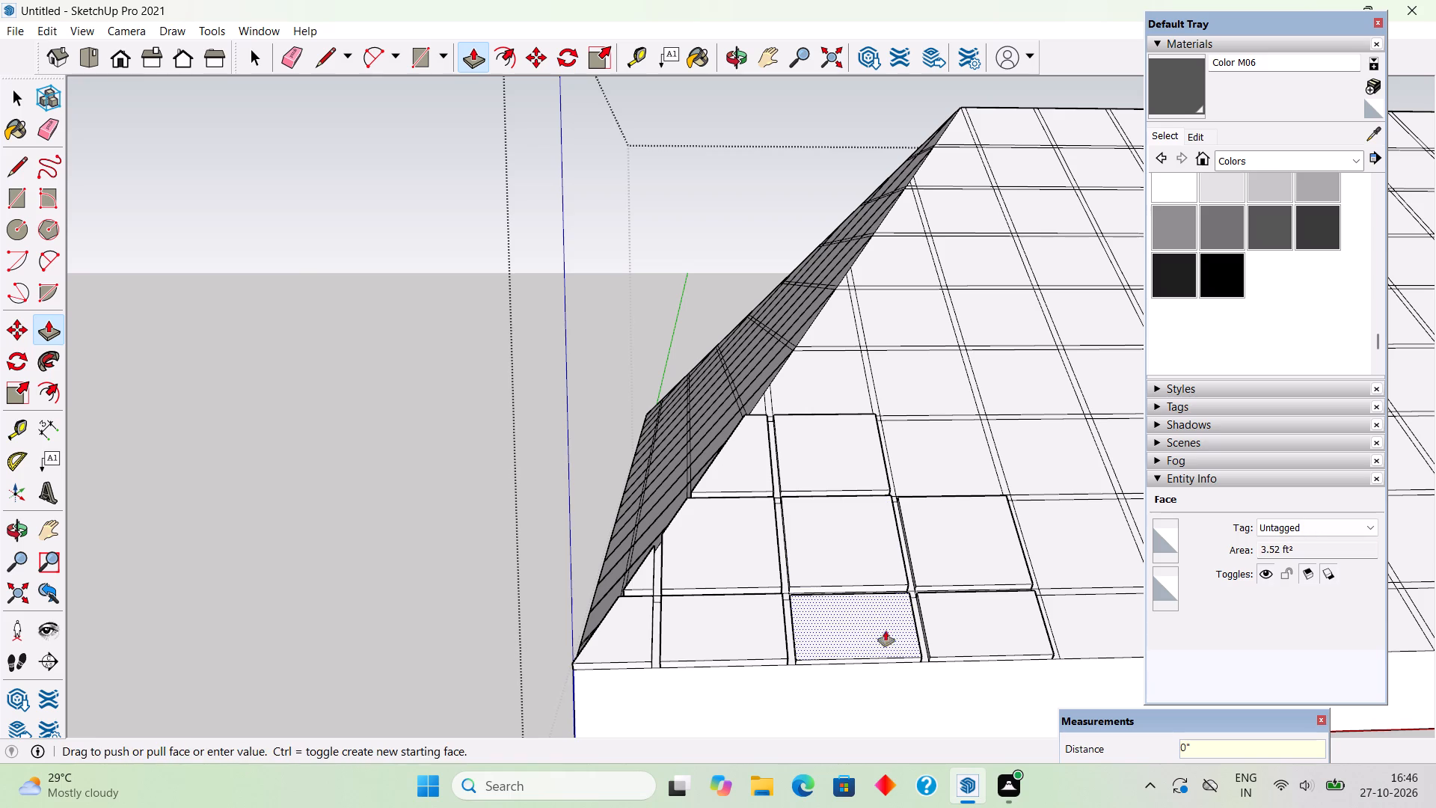
{"action": "double_click", "coordinate": [939, 622]}
{"action": "double_click", "coordinate": [922, 539]}
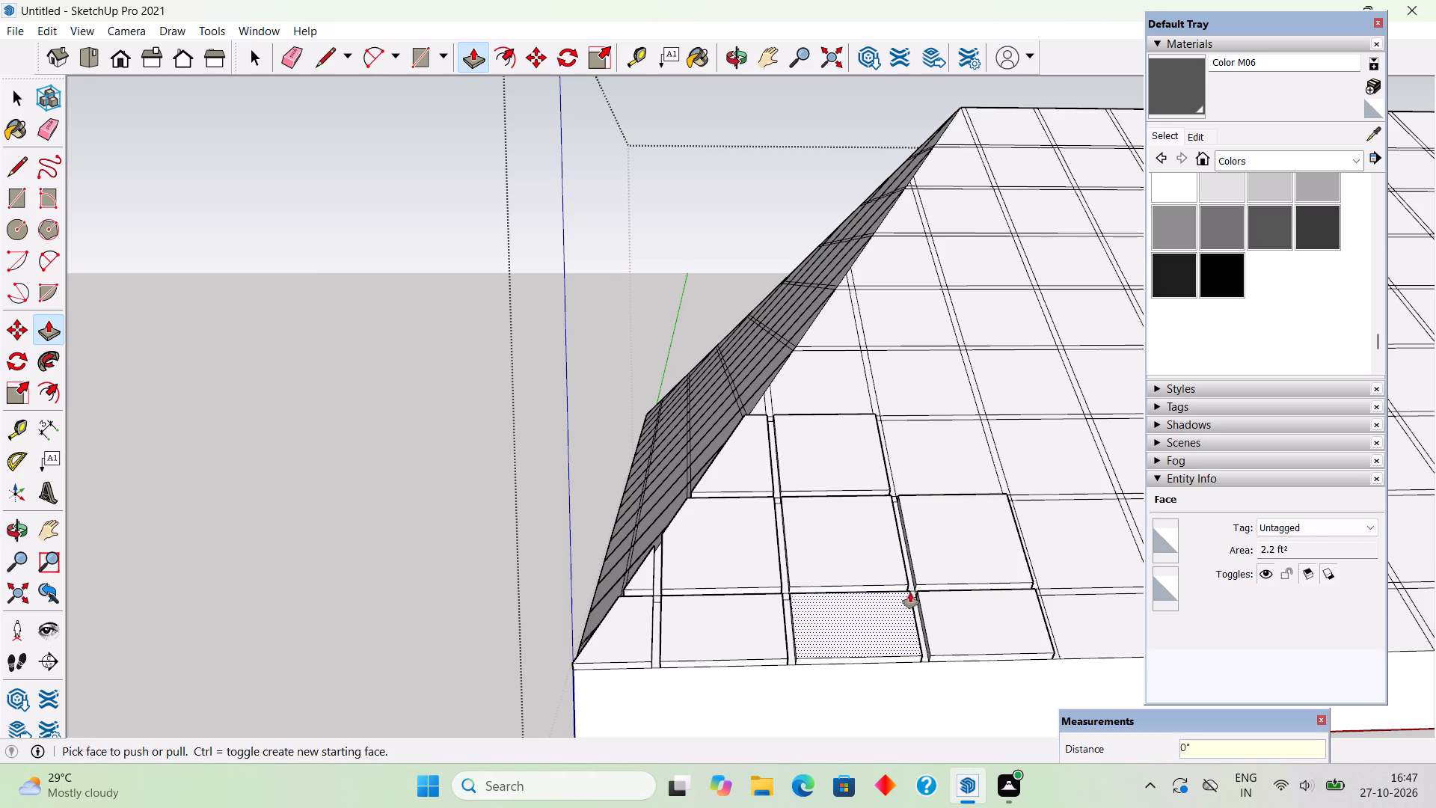
Pull the flat cut cell beside the hip edge, just above the raised group on the long slope, outward 2".
{"action": "scroll", "coordinate": [873, 613], "scroll_direction": "down", "scroll_amount": 6}
{"action": "middle_click_drag", "start_coordinate": [609, 581], "coordinate": [555, 628]}
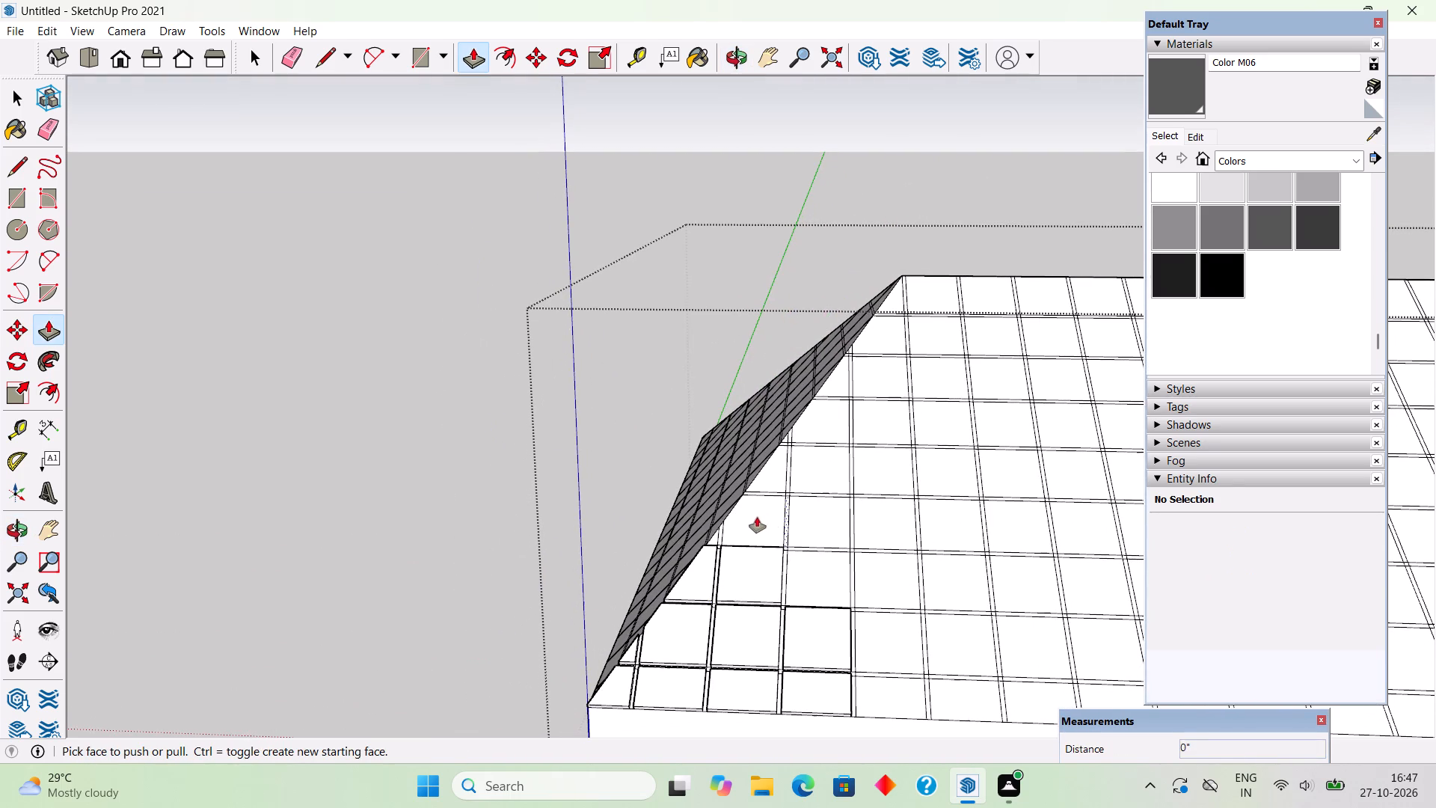
{"action": "left_click", "coordinate": [760, 519]}
{"action": "type", "text": "2\""}
{"action": "key", "text": "Return"}
Repeat the 2" Push/Pull on the seven cells running up beside the hip edge of the long slope to the ridge end.
{"action": "double_click", "coordinate": [804, 519]}
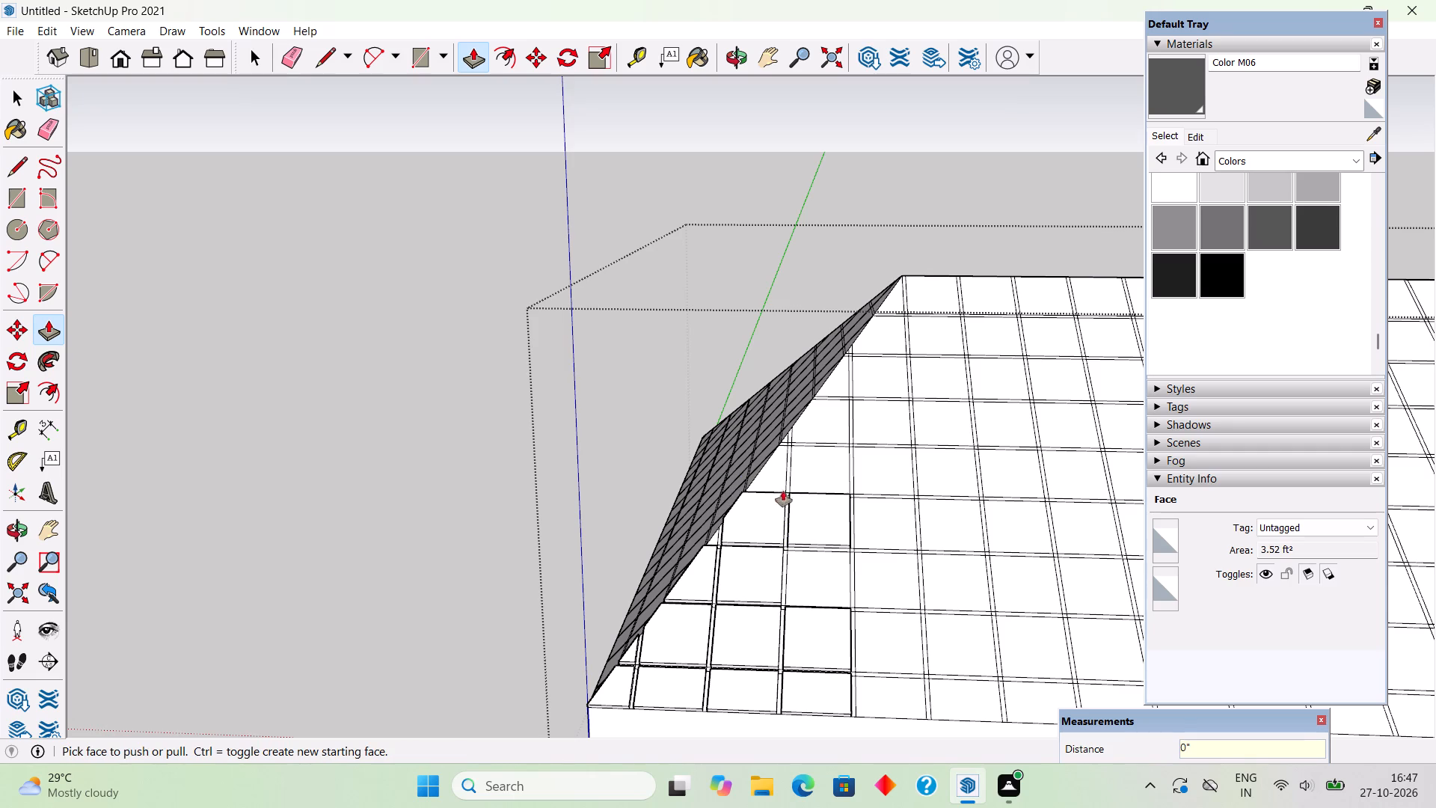
{"action": "double_click", "coordinate": [774, 480]}
{"action": "double_click", "coordinate": [817, 475]}
{"action": "double_click", "coordinate": [814, 426]}
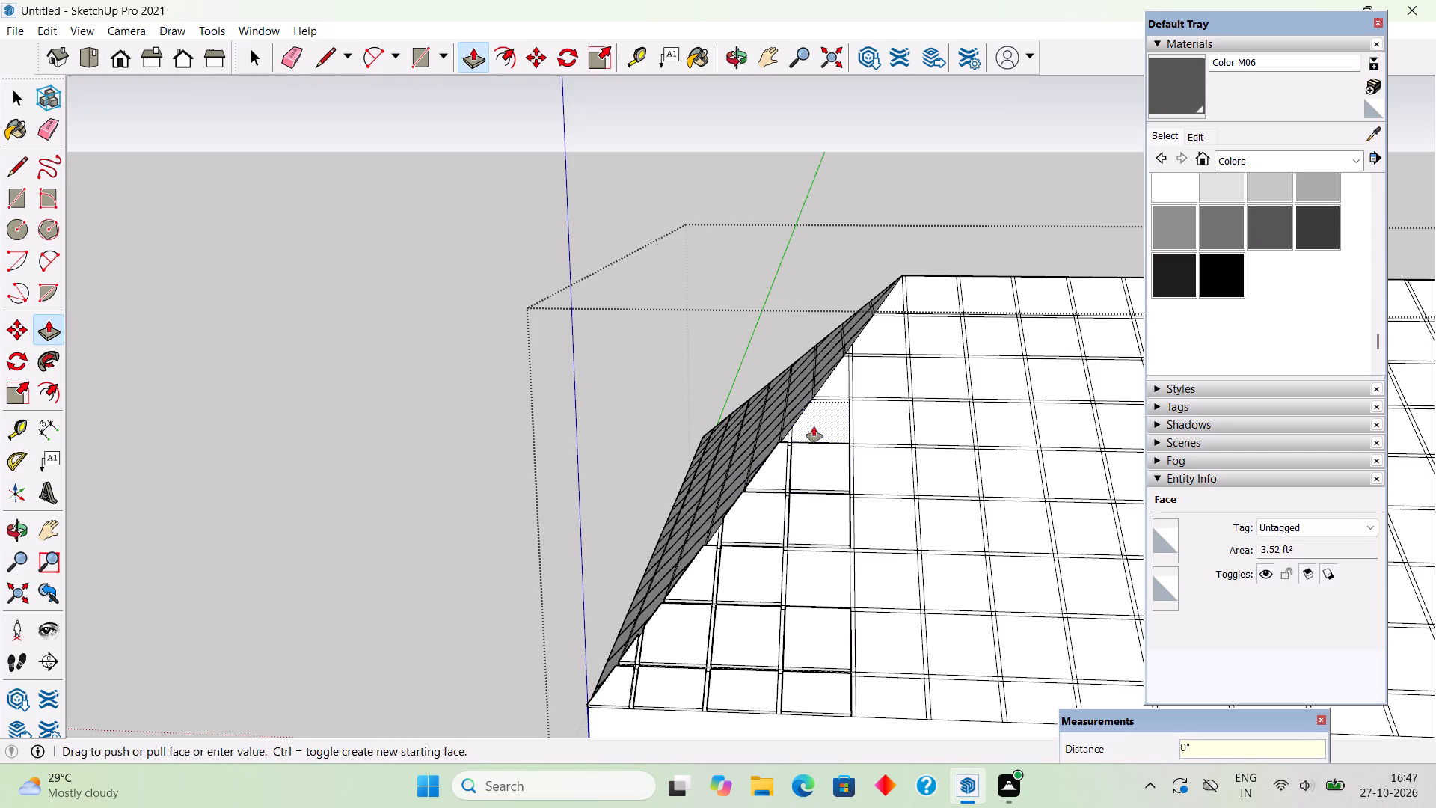
{"action": "double_click", "coordinate": [832, 382]}
{"action": "left_click", "coordinate": [876, 335]}
{"action": "left_click", "coordinate": [876, 335]}
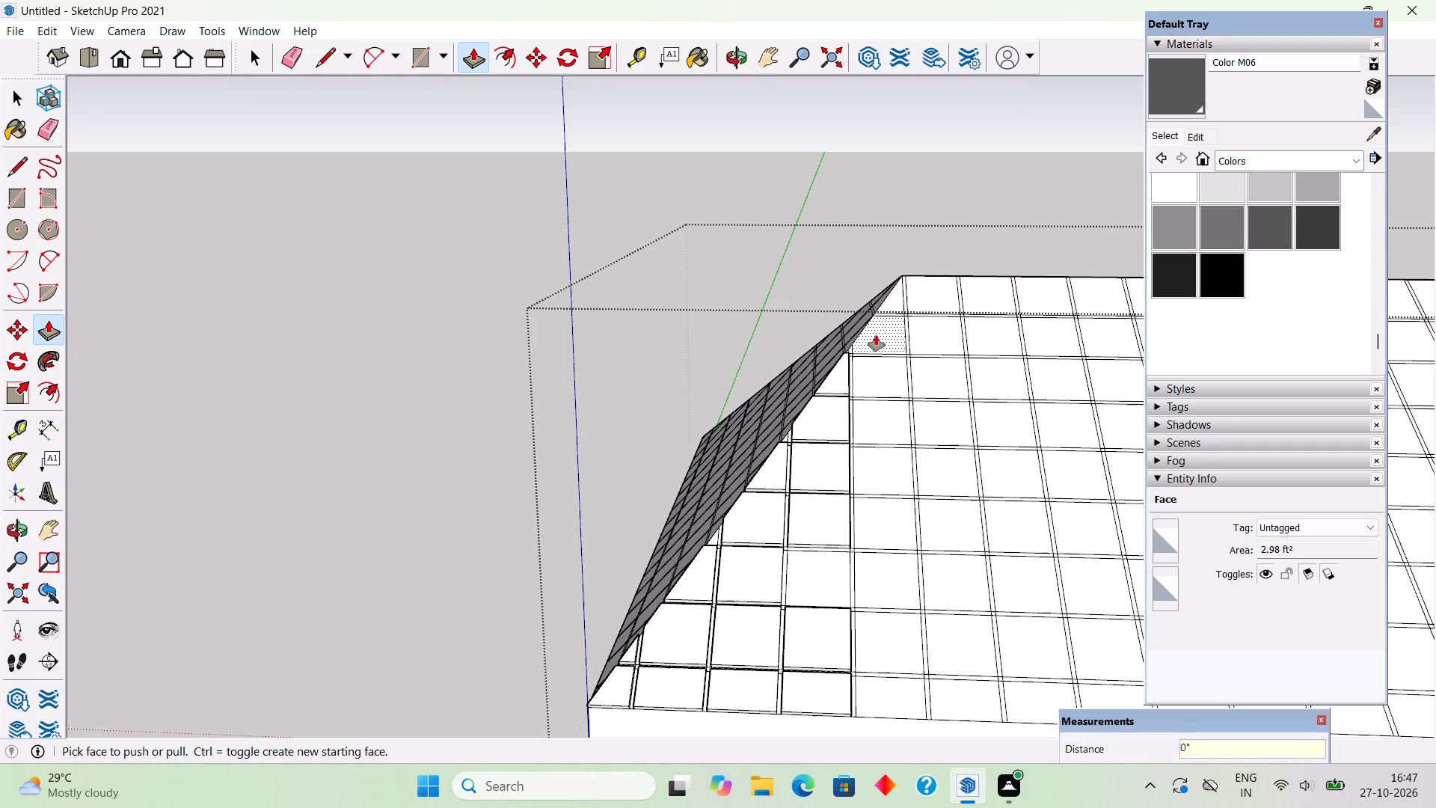
{"action": "double_click", "coordinate": [894, 297]}
Repeat the 2" Push/Pull on the upper five rows of the two columns next to the raised hip-edge cells, starting at the ridge.
{"action": "double_click", "coordinate": [924, 291]}
{"action": "double_click", "coordinate": [933, 340]}
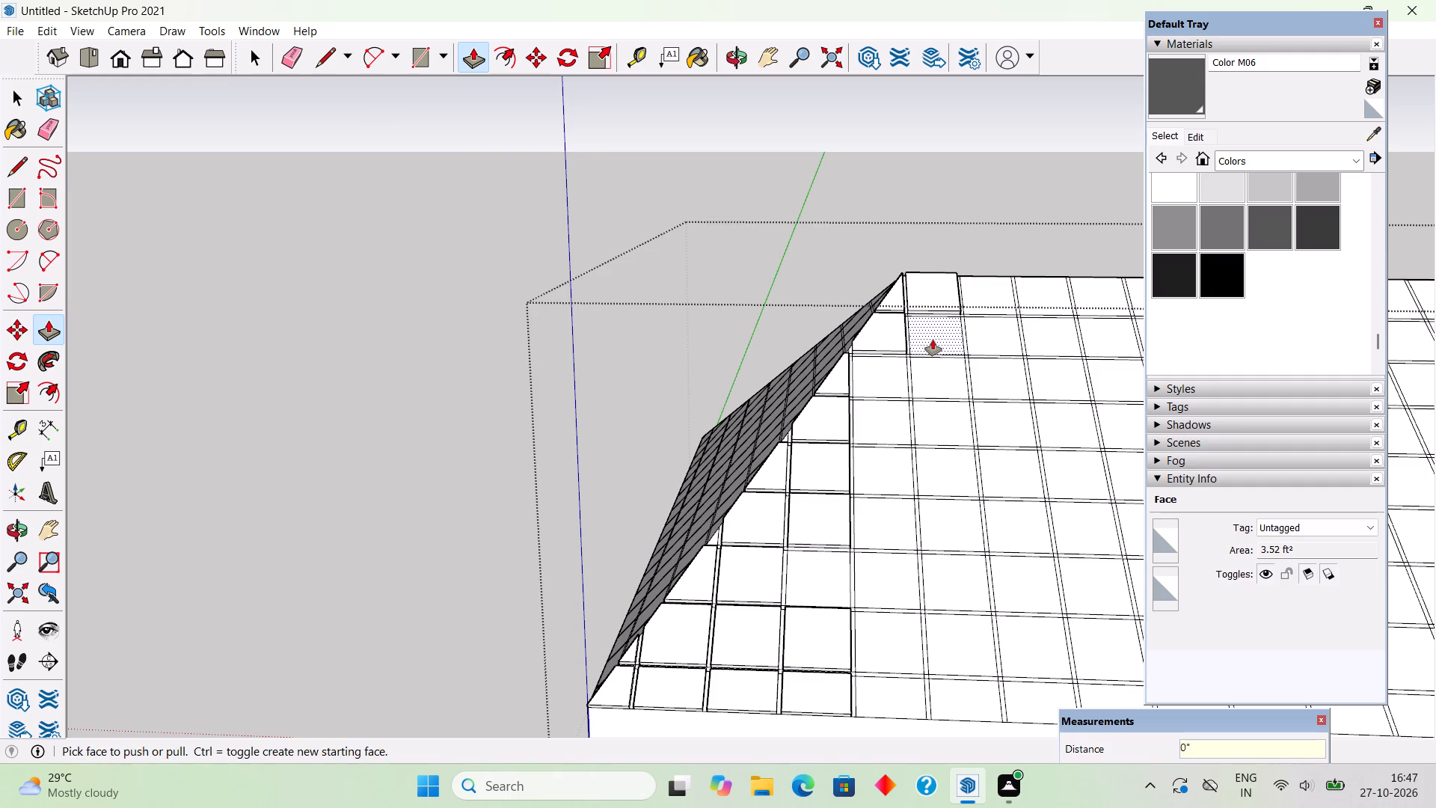
{"action": "double_click", "coordinate": [933, 384]}
{"action": "double_click", "coordinate": [880, 383]}
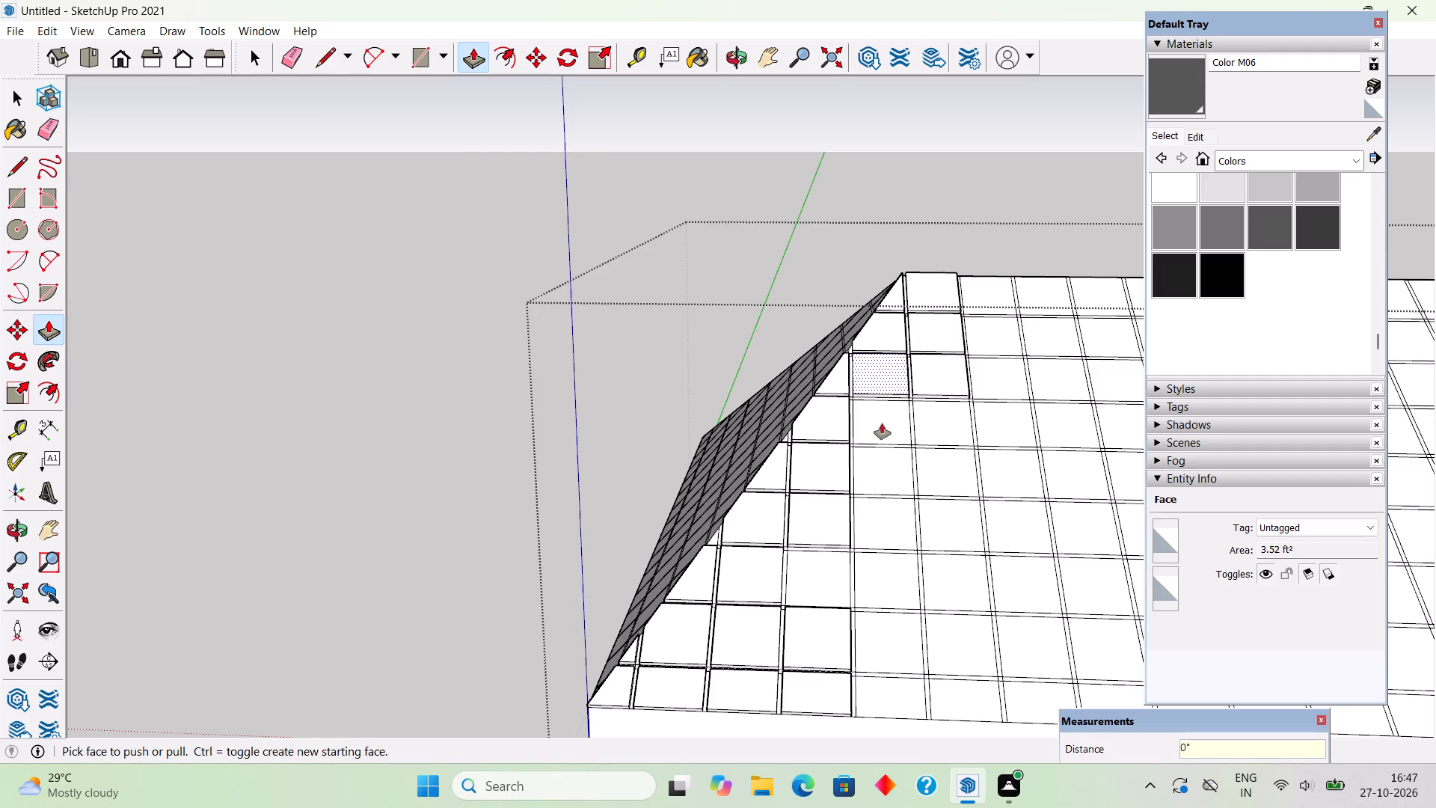
{"action": "double_click", "coordinate": [882, 423]}
{"action": "double_click", "coordinate": [928, 419]}
{"action": "double_click", "coordinate": [893, 473]}
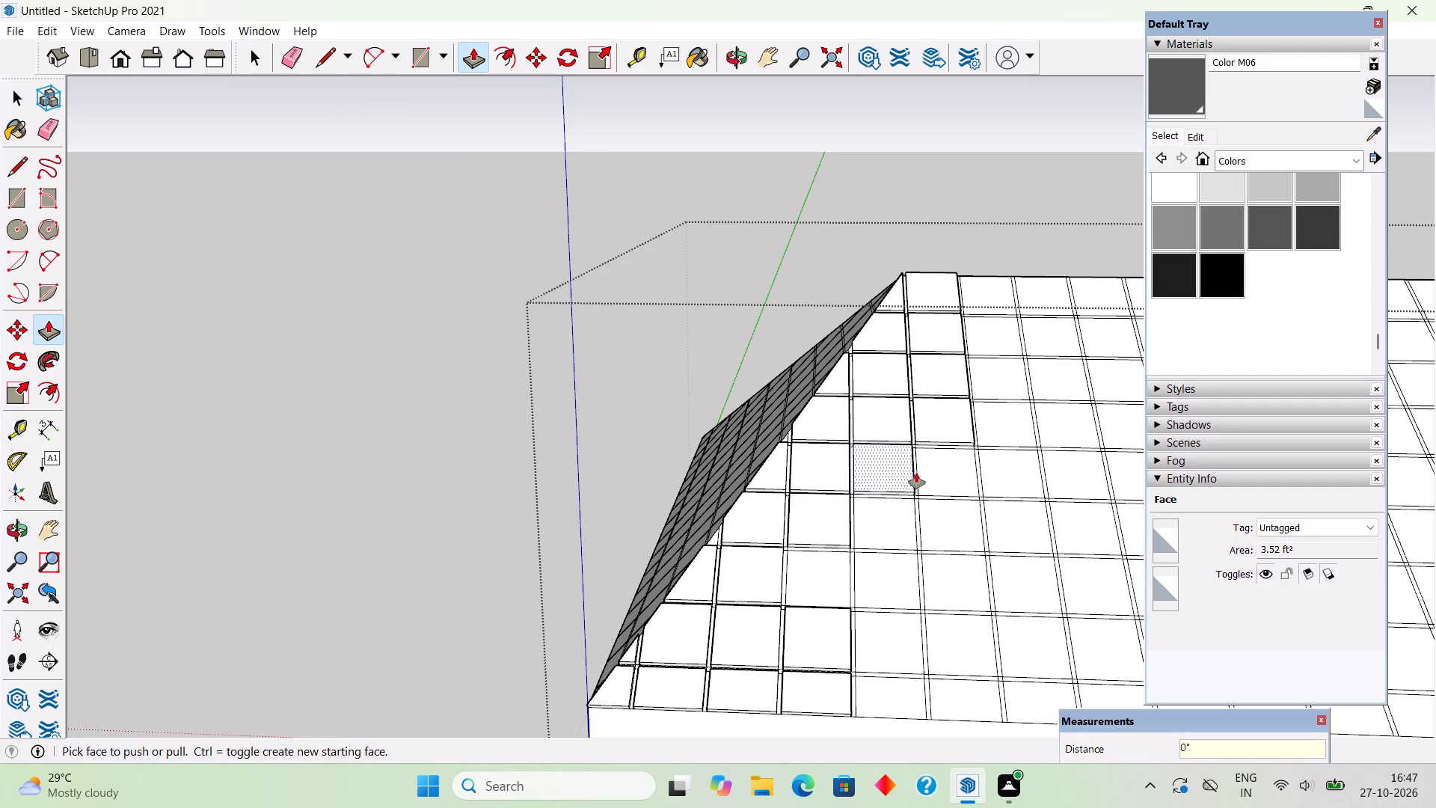
{"action": "double_click", "coordinate": [941, 472]}
Repeat the 2" Push/Pull on the lower four rows of the same two columns, ending with the base row cells.
{"action": "double_click", "coordinate": [891, 522]}
{"action": "double_click", "coordinate": [957, 522]}
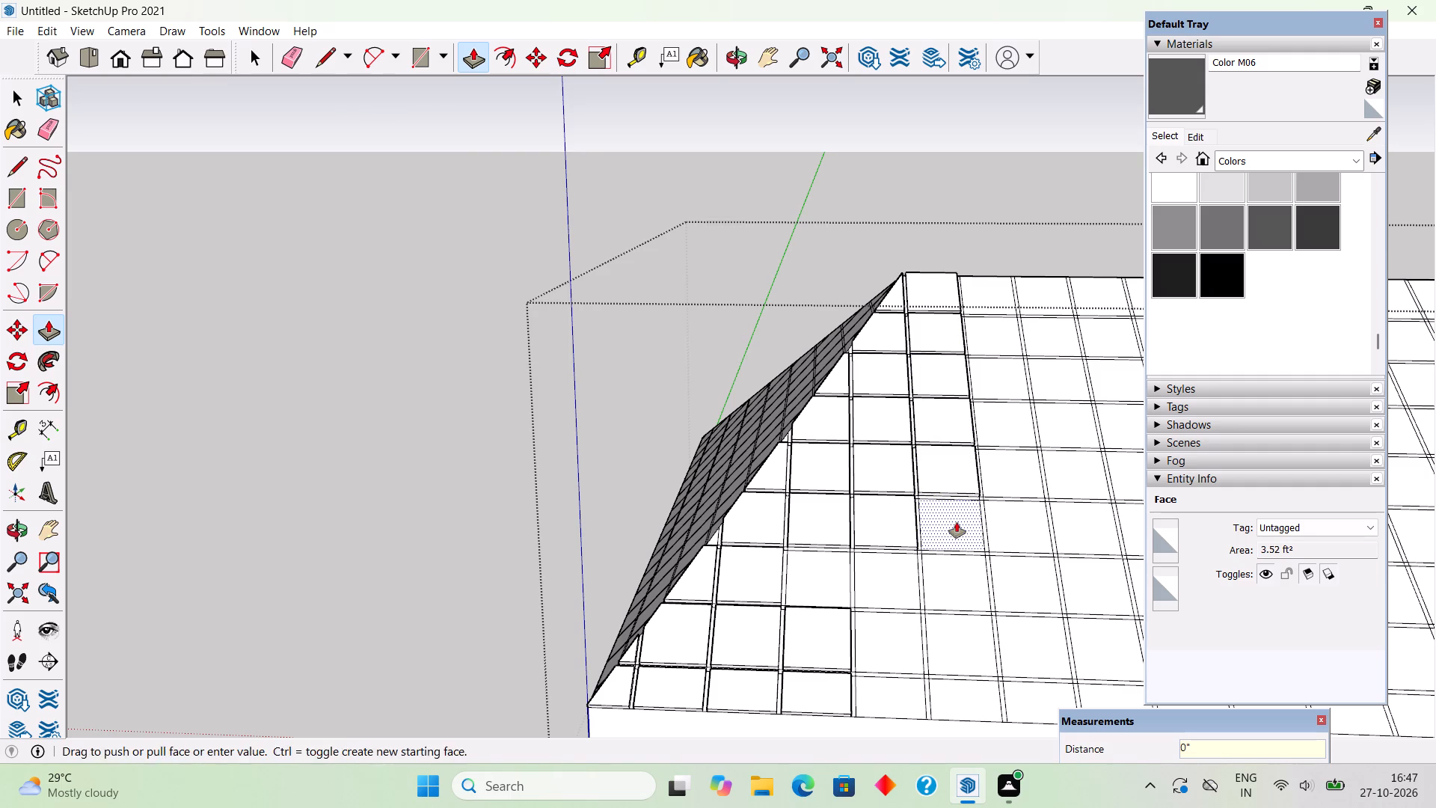
{"action": "double_click", "coordinate": [862, 581]}
{"action": "double_click", "coordinate": [946, 579]}
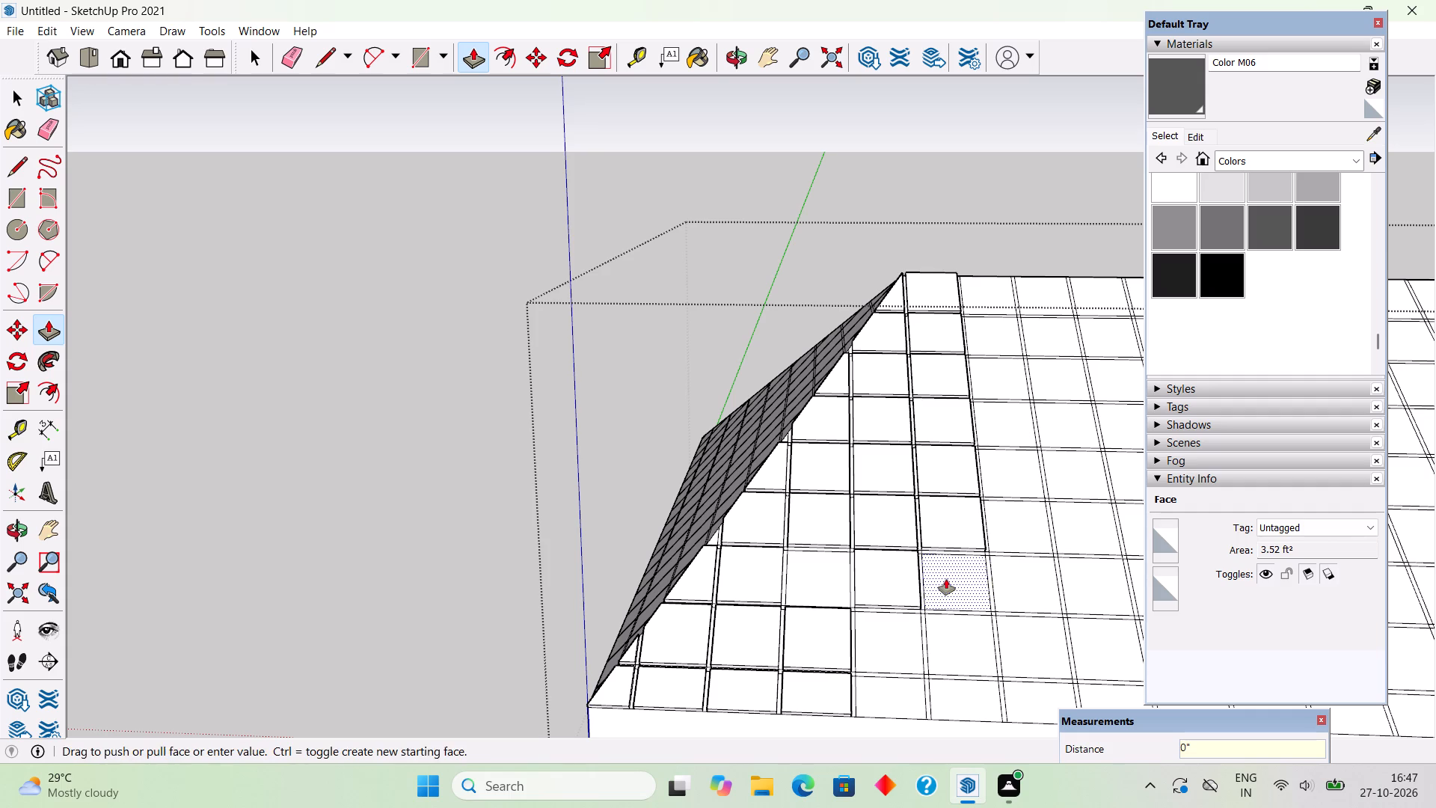
{"action": "double_click", "coordinate": [888, 637]}
{"action": "double_click", "coordinate": [946, 640]}
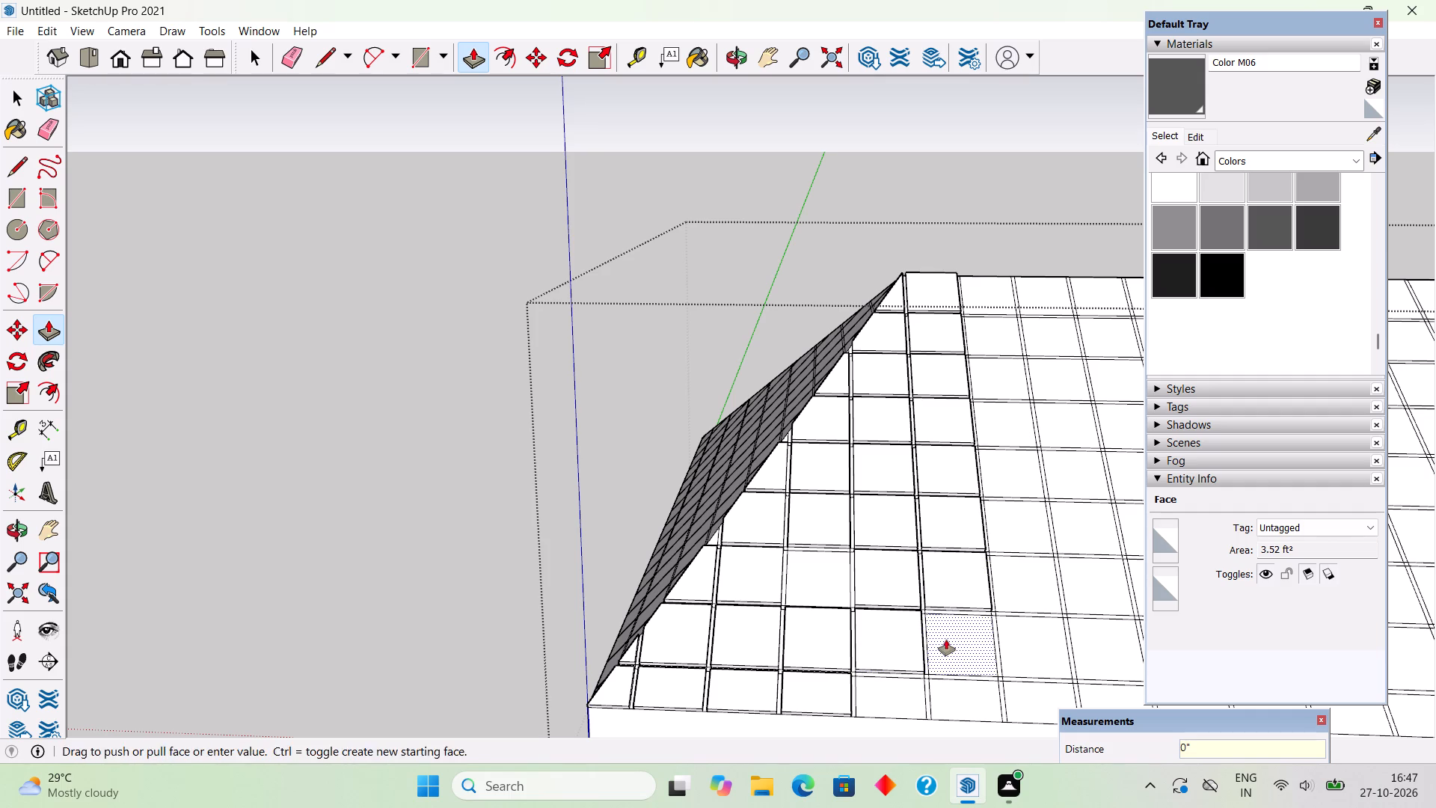
{"action": "scroll", "coordinate": [820, 458], "scroll_direction": "down", "scroll_amount": 5}
{"action": "scroll", "coordinate": [880, 608], "scroll_direction": "up", "scroll_amount": 10}
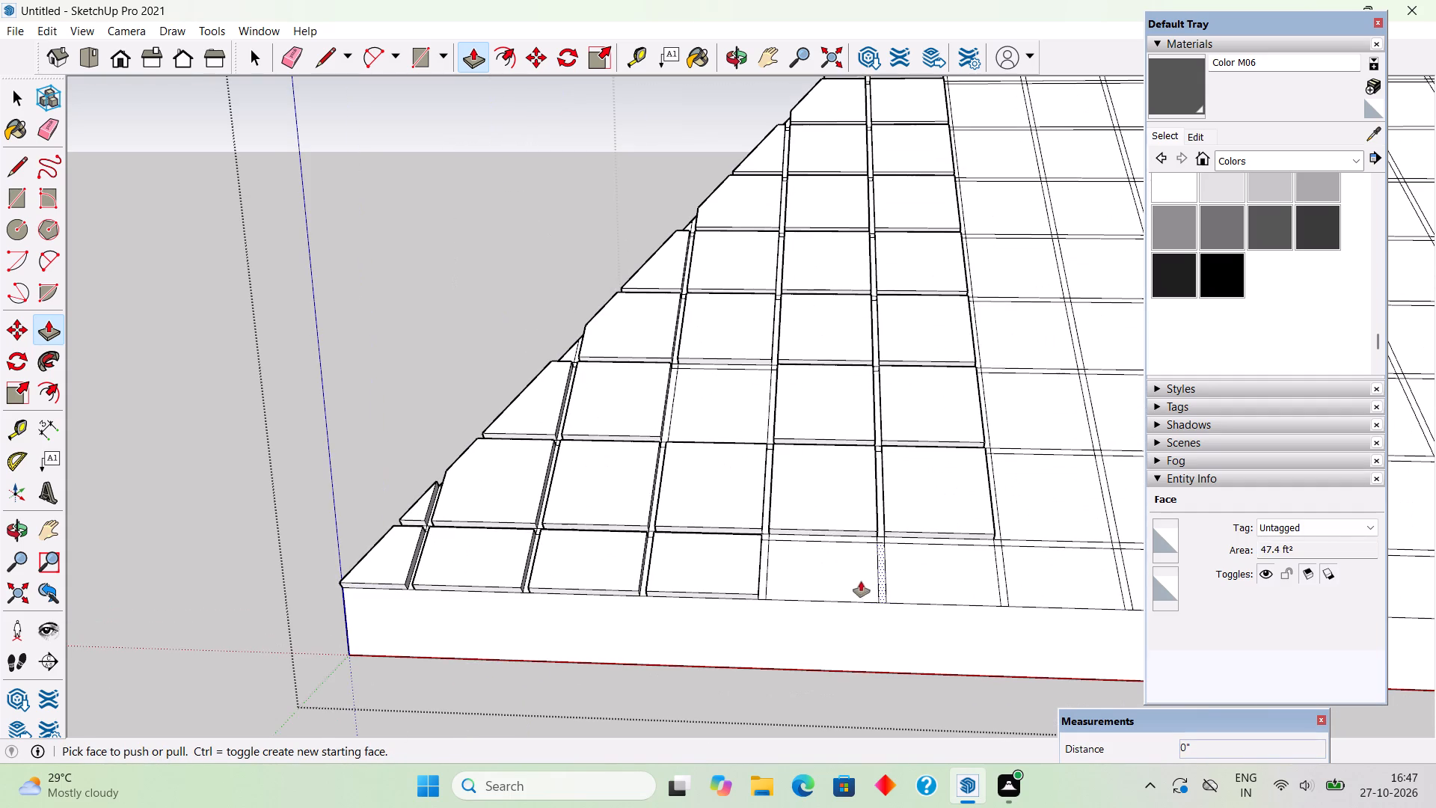
{"action": "double_click", "coordinate": [853, 578]}
{"action": "double_click", "coordinate": [926, 578]}
Repeat the 2" Push/Pull up the next flat column, from its base cell to the second row below the ridge.
{"action": "scroll", "coordinate": [372, 551], "scroll_direction": "down", "scroll_amount": 4}
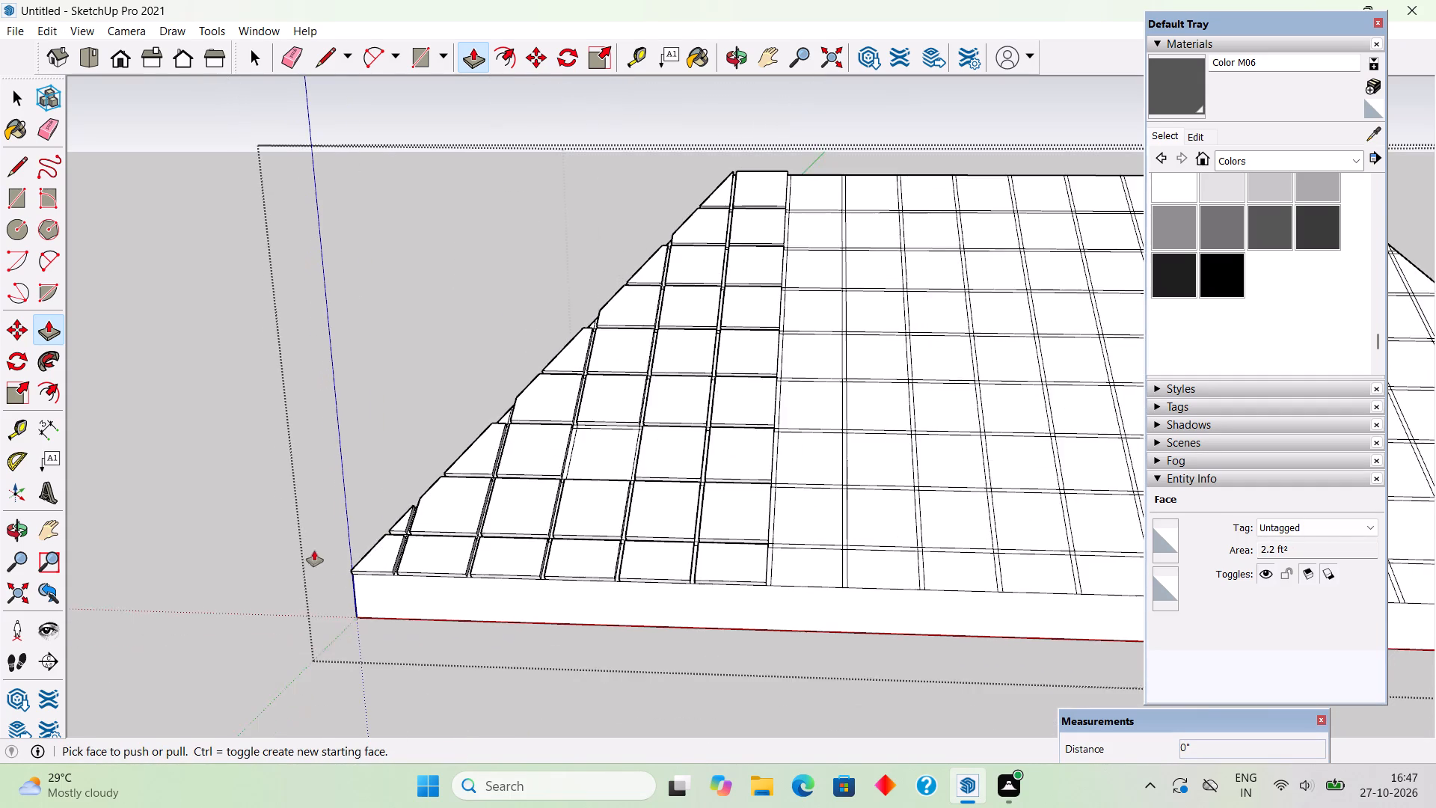
{"action": "scroll", "coordinate": [314, 551], "scroll_direction": "down", "scroll_amount": 4}
{"action": "scroll", "coordinate": [620, 613], "scroll_direction": "up", "scroll_amount": 5}
{"action": "double_click", "coordinate": [734, 527]}
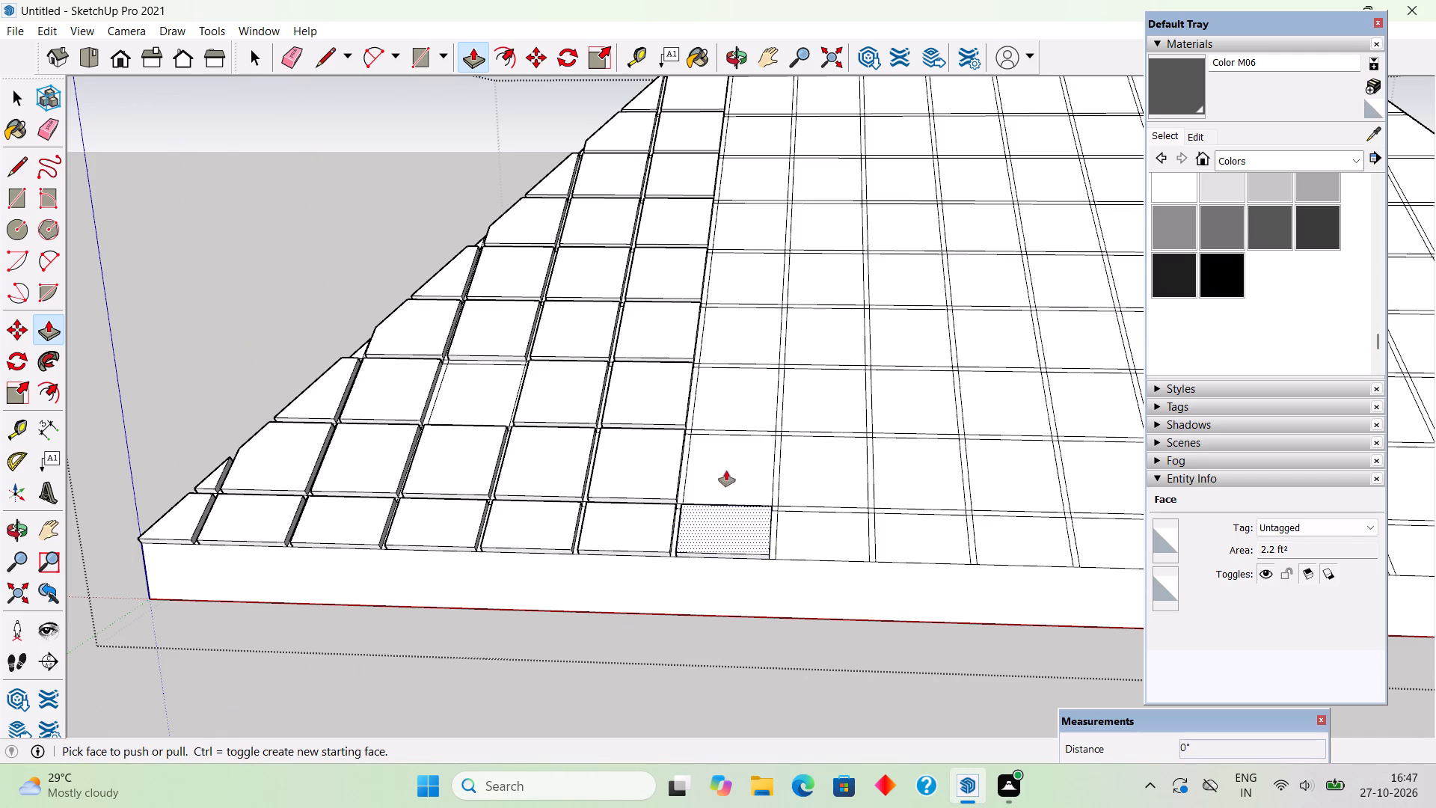
{"action": "double_click", "coordinate": [726, 471]}
{"action": "double_click", "coordinate": [725, 412]}
{"action": "double_click", "coordinate": [723, 340]}
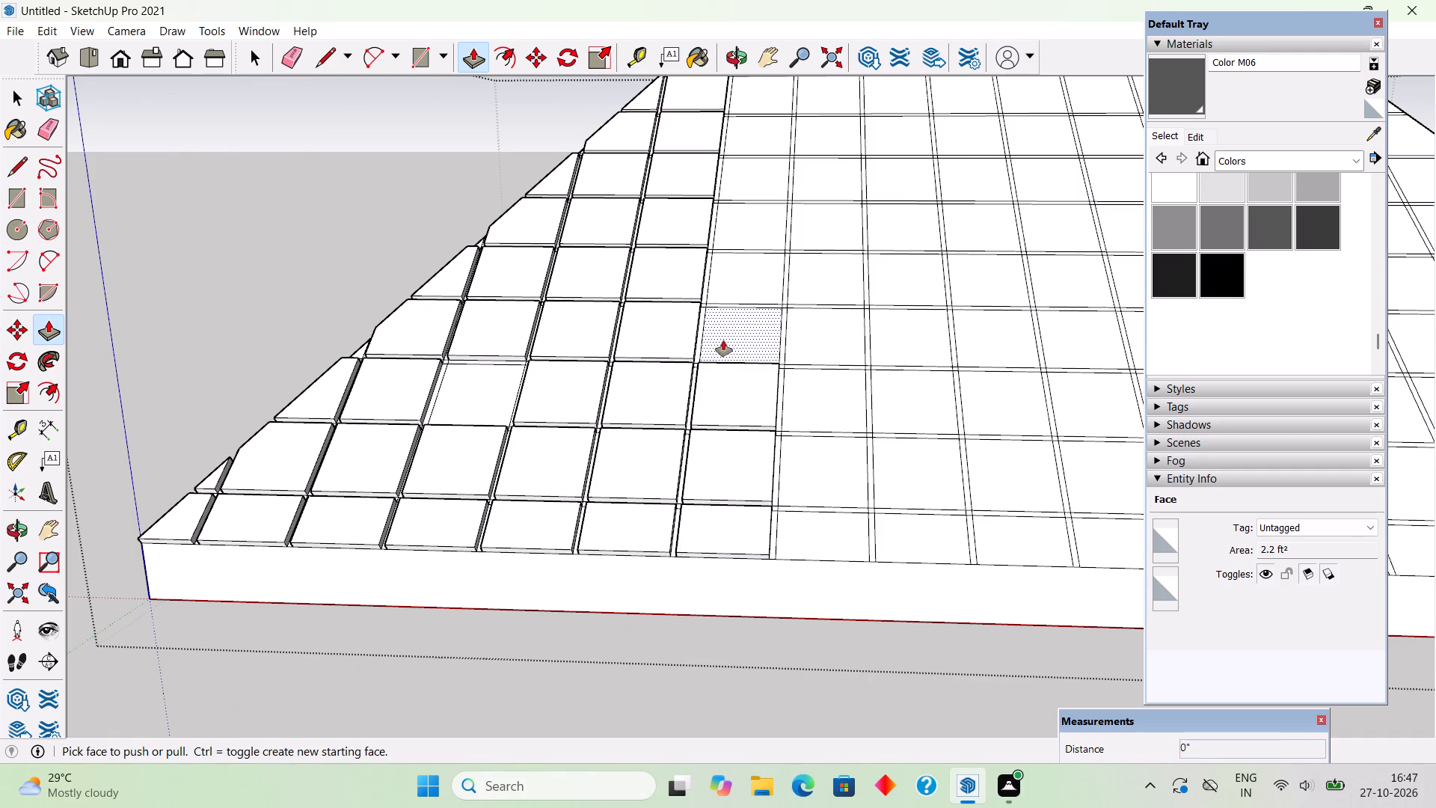
{"action": "double_click", "coordinate": [724, 279]}
{"action": "double_click", "coordinate": [731, 217]}
{"action": "double_click", "coordinate": [751, 176]}
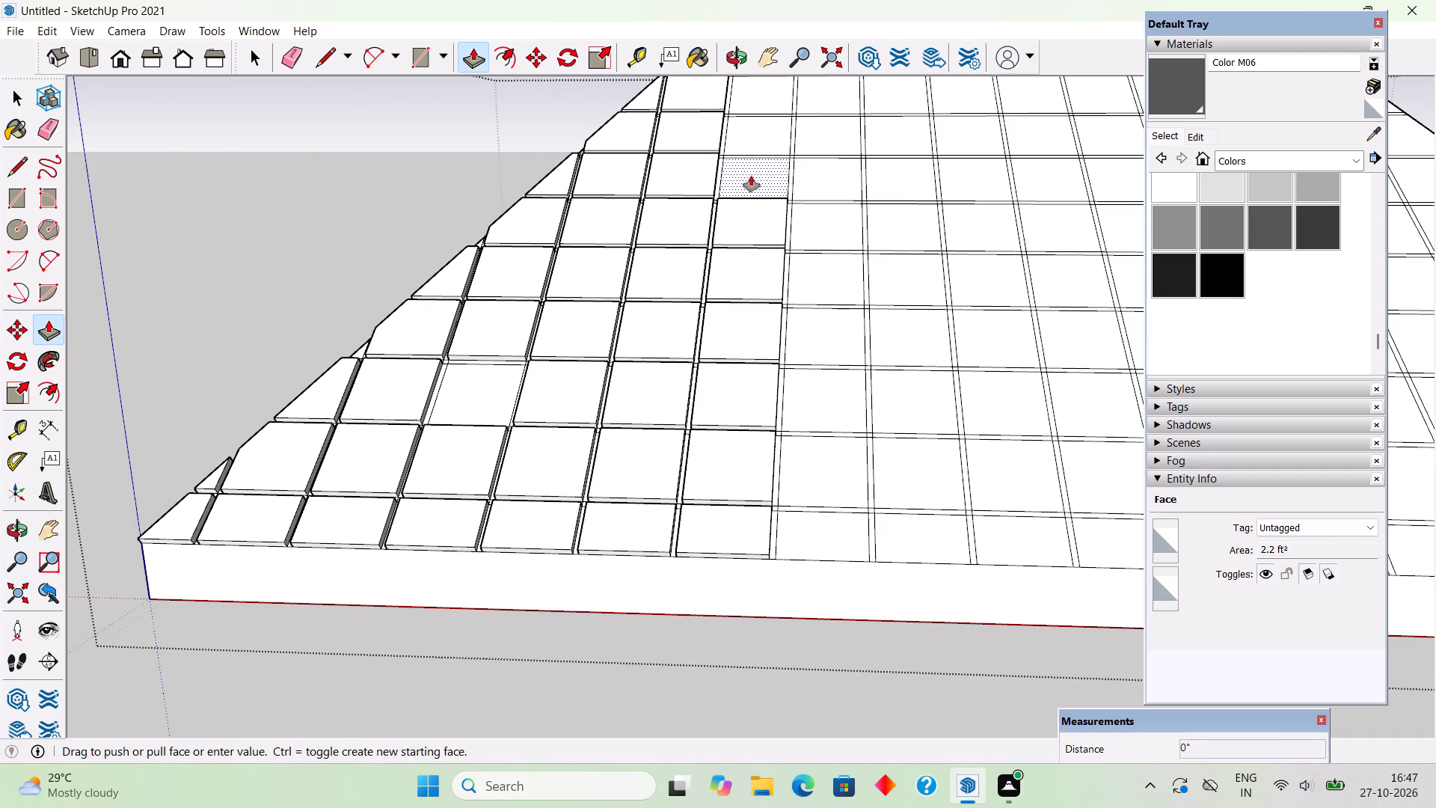
{"action": "double_click", "coordinate": [746, 132]}
Repeat the 2" Push/Pull down the adjacent flat column, from the second row below the ridge to its base cell.
{"action": "double_click", "coordinate": [832, 132]}
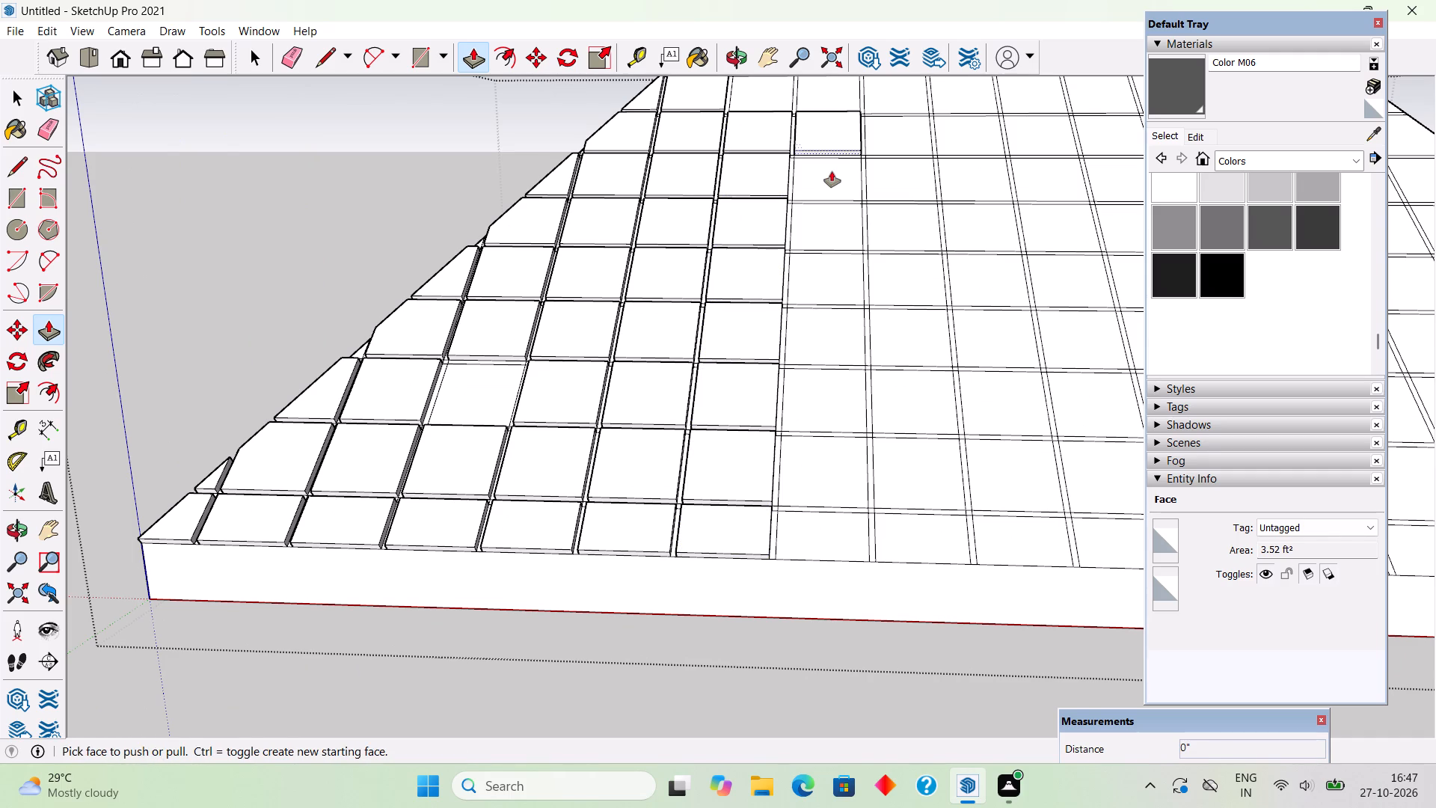
{"action": "left_click", "coordinate": [832, 171]}
{"action": "left_click", "coordinate": [832, 171]}
{"action": "double_click", "coordinate": [838, 229]}
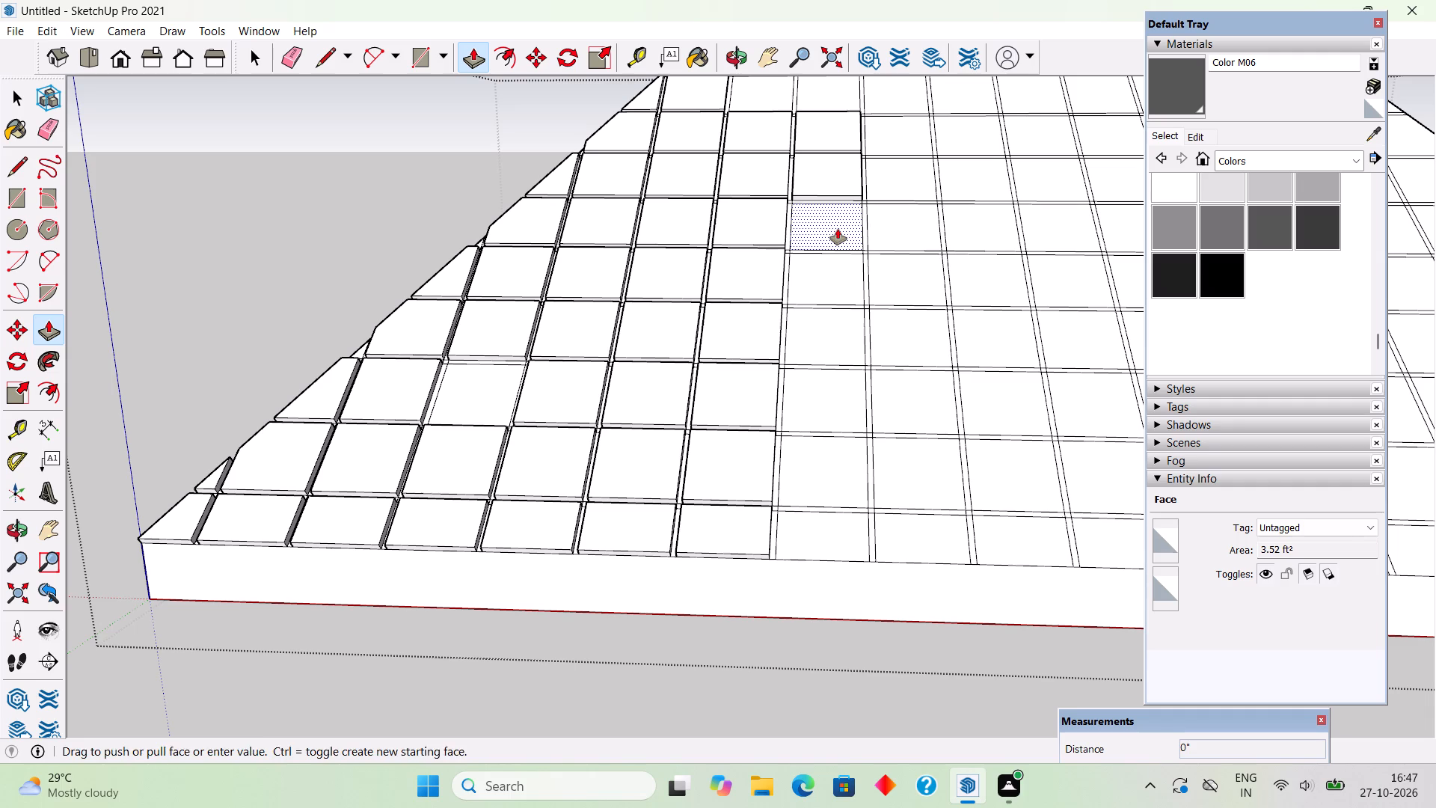
{"action": "double_click", "coordinate": [837, 284]}
{"action": "double_click", "coordinate": [837, 325]}
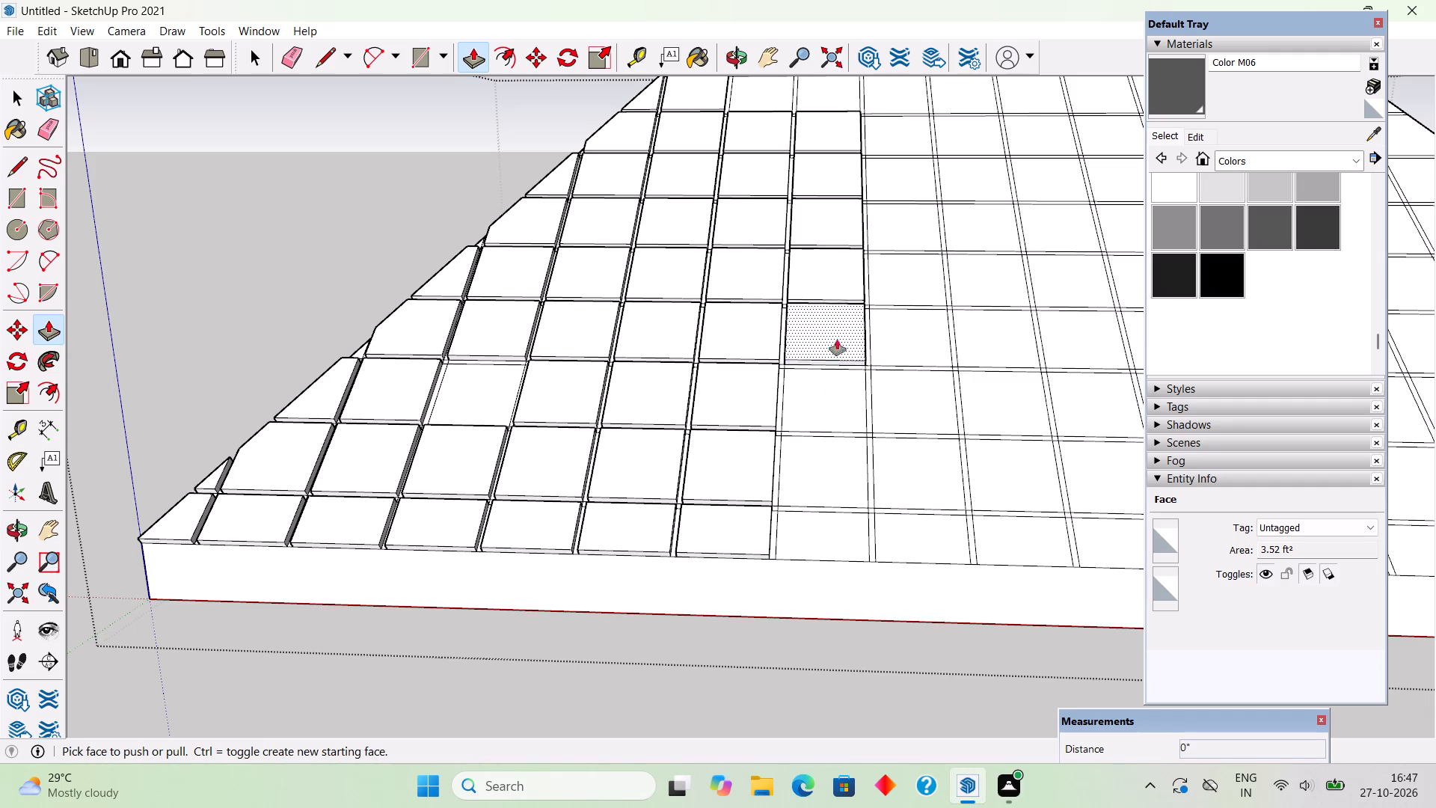
{"action": "double_click", "coordinate": [836, 387]}
{"action": "double_click", "coordinate": [832, 462]}
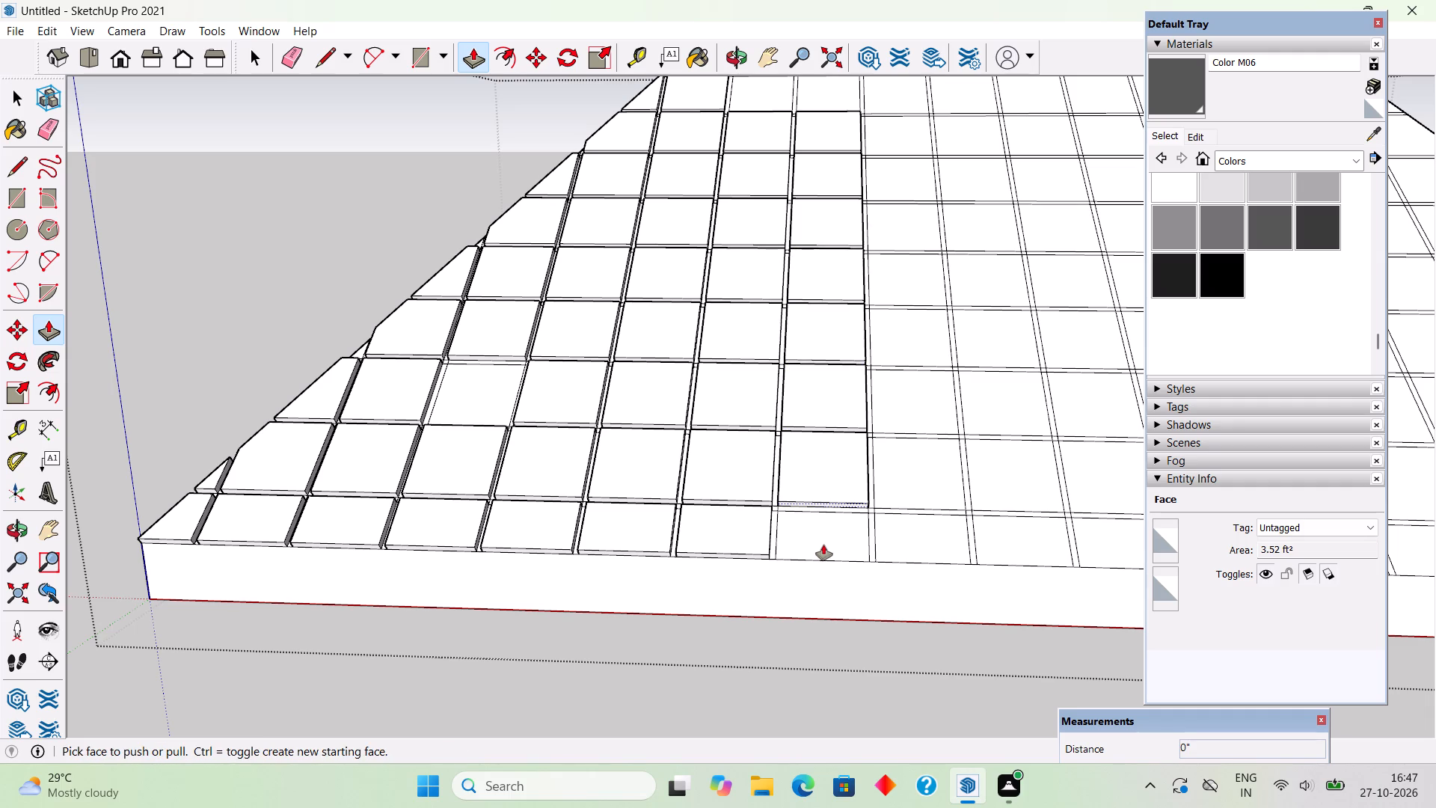
{"action": "double_click", "coordinate": [823, 545]}
Repeat the 2" Push/Pull on seven cells of the next flat column, working up from its base cell.
{"action": "double_click", "coordinate": [894, 544]}
{"action": "double_click", "coordinate": [893, 498]}
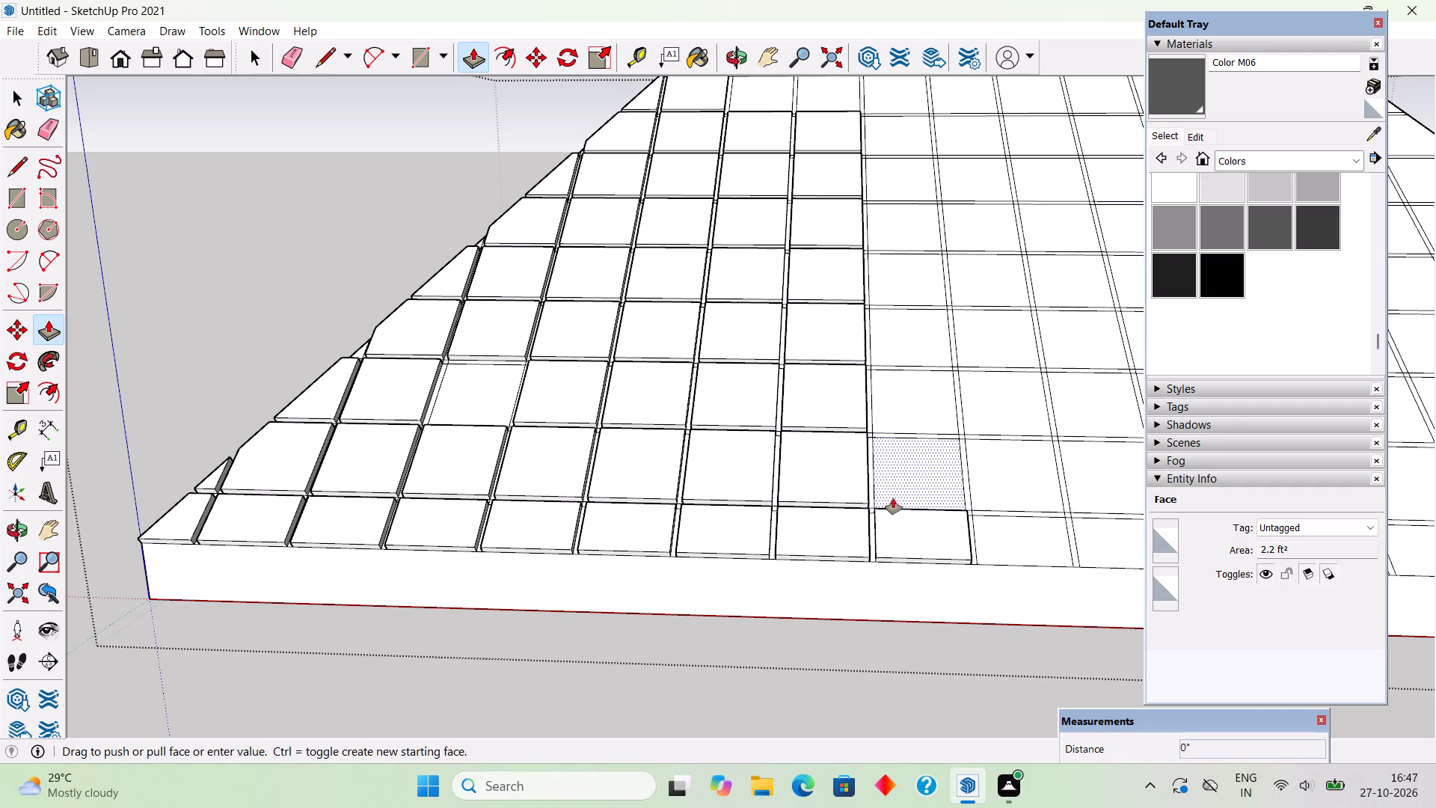
{"action": "double_click", "coordinate": [905, 419]}
{"action": "double_click", "coordinate": [906, 328]}
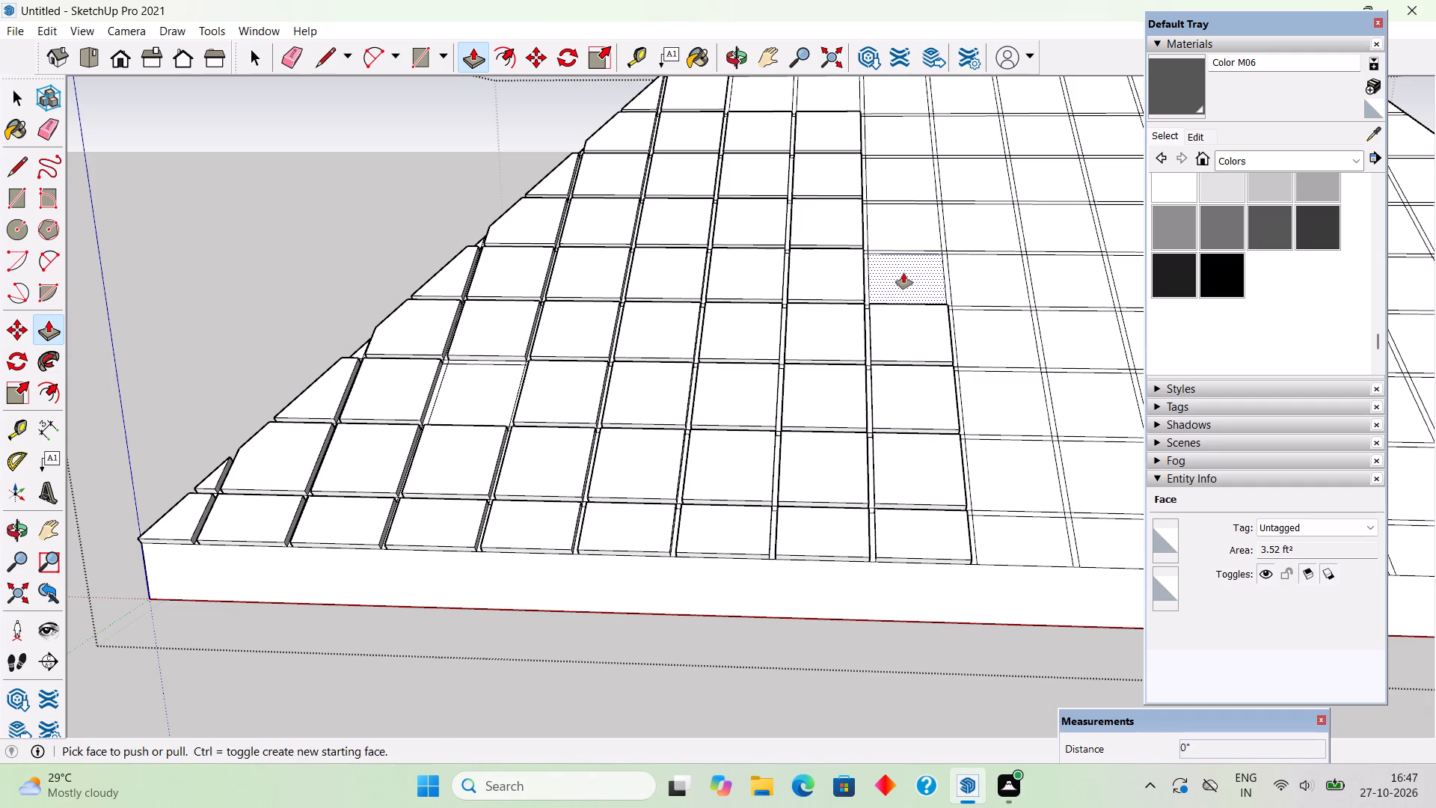
{"action": "double_click", "coordinate": [903, 273]}
{"action": "double_click", "coordinate": [903, 226]}
{"action": "double_click", "coordinate": [900, 178]}
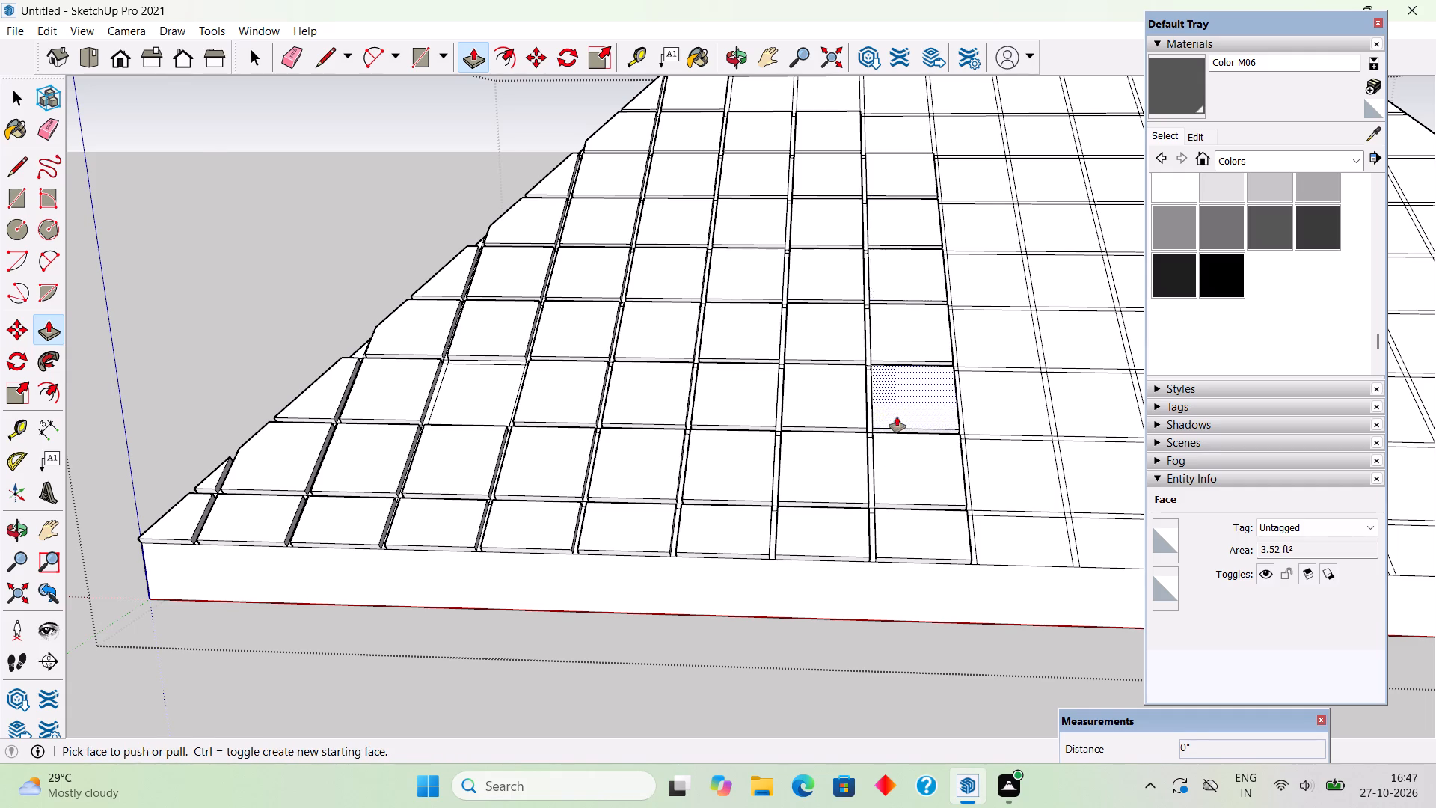
Repeat the 2" Push/Pull on the four flat cells left near the ridge atop the three most recently raised columns.
{"action": "scroll", "coordinate": [870, 511], "scroll_direction": "down", "scroll_amount": 3}
{"action": "scroll", "coordinate": [856, 557], "scroll_direction": "up", "scroll_amount": 1}
{"action": "scroll", "coordinate": [856, 557], "scroll_direction": "down", "scroll_amount": 5}
{"action": "scroll", "coordinate": [857, 278], "scroll_direction": "up", "scroll_amount": 9}
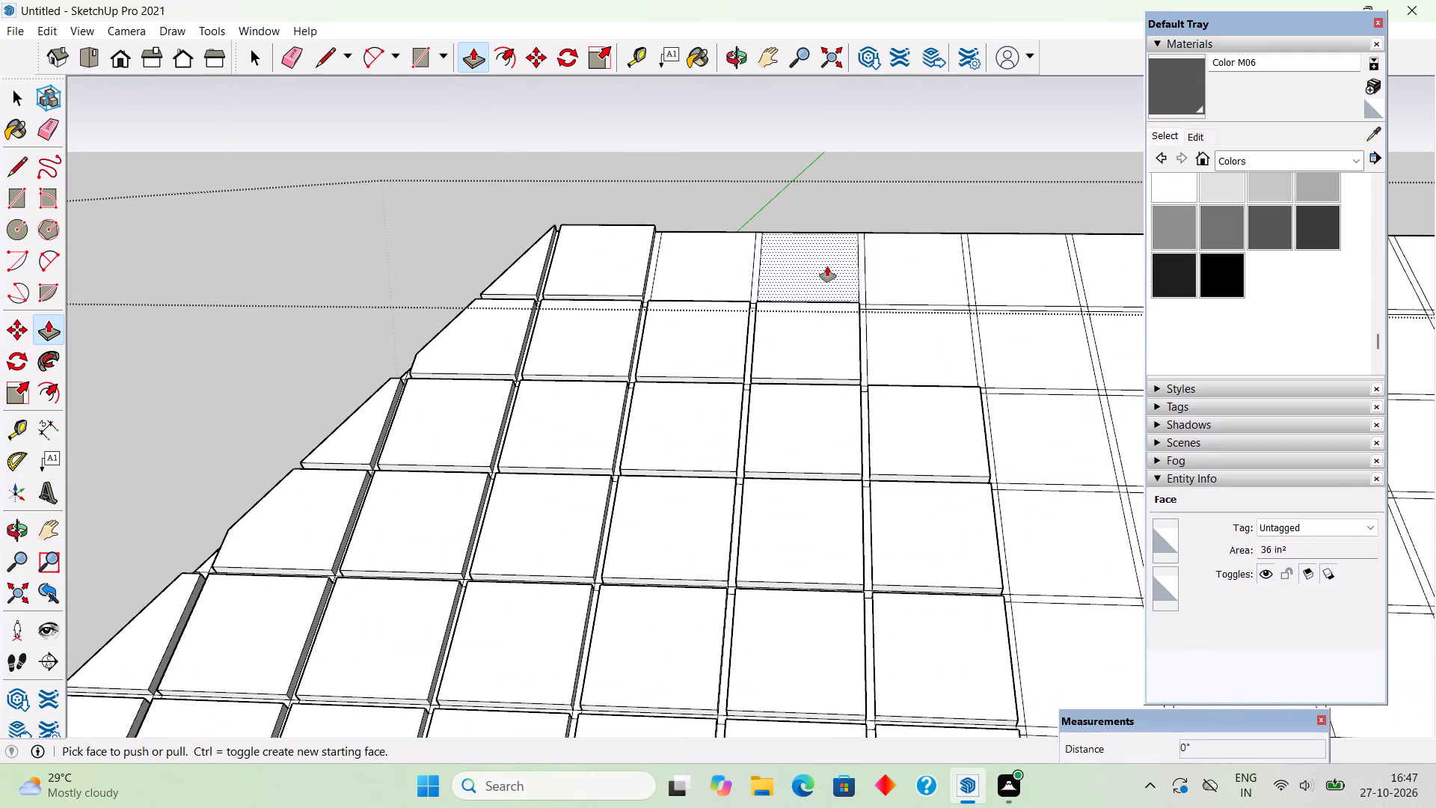
{"action": "double_click", "coordinate": [827, 266]}
{"action": "double_click", "coordinate": [738, 270]}
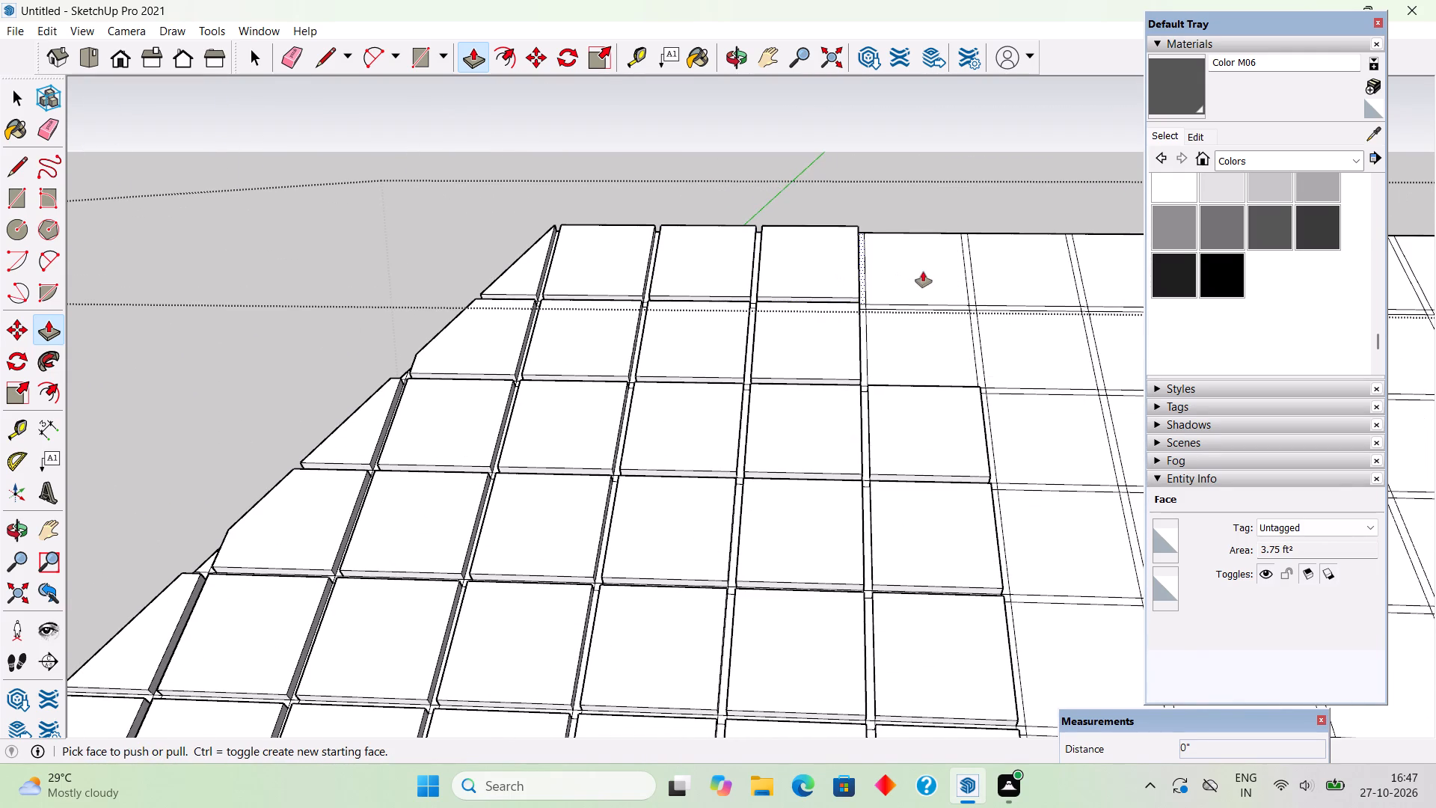
{"action": "double_click", "coordinate": [923, 272]}
{"action": "double_click", "coordinate": [948, 351]}
Repeat the 2" Push/Pull on the top five cells of the next flat column, working down from the ridge.
{"action": "double_click", "coordinate": [991, 296]}
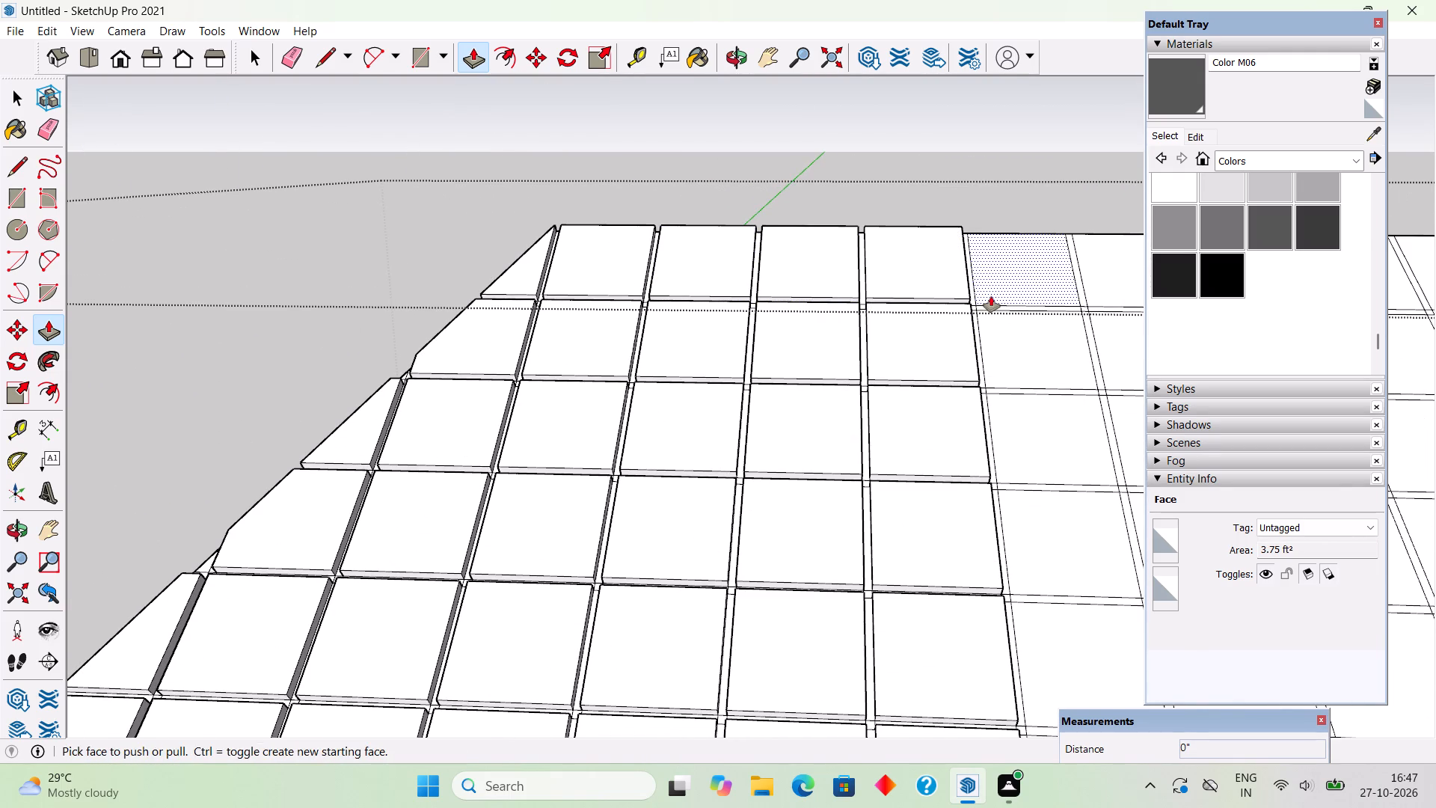
{"action": "double_click", "coordinate": [1021, 372]}
{"action": "double_click", "coordinate": [1039, 435]}
{"action": "double_click", "coordinate": [1055, 544]}
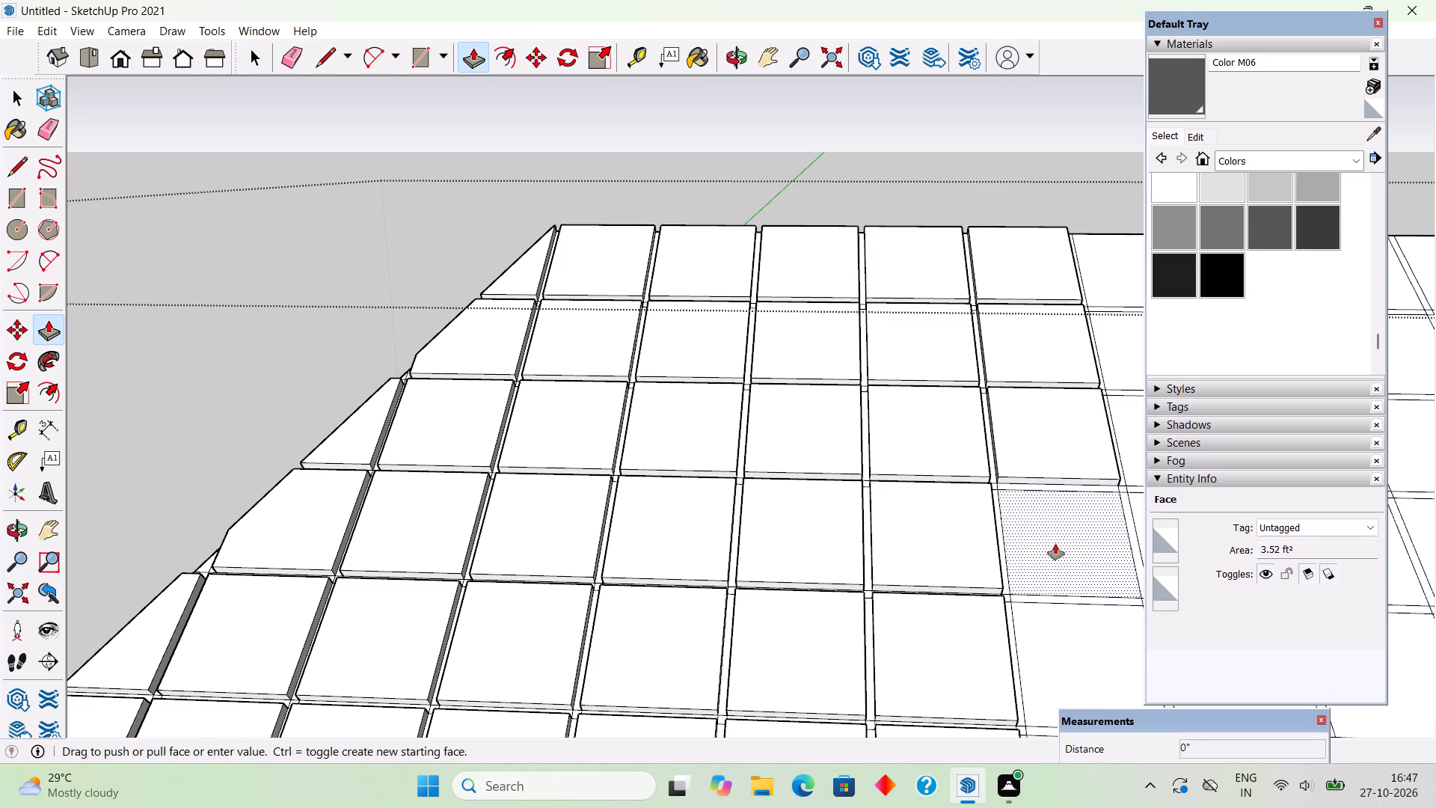
{"action": "scroll", "coordinate": [894, 484], "scroll_direction": "down", "scroll_amount": 4}
{"action": "double_click", "coordinate": [1027, 594]}
Repeat the 2" Push/Pull on the five remaining full cells of the ridge row, towards the far hip edge.
{"action": "scroll", "coordinate": [720, 462], "scroll_direction": "down", "scroll_amount": 2}
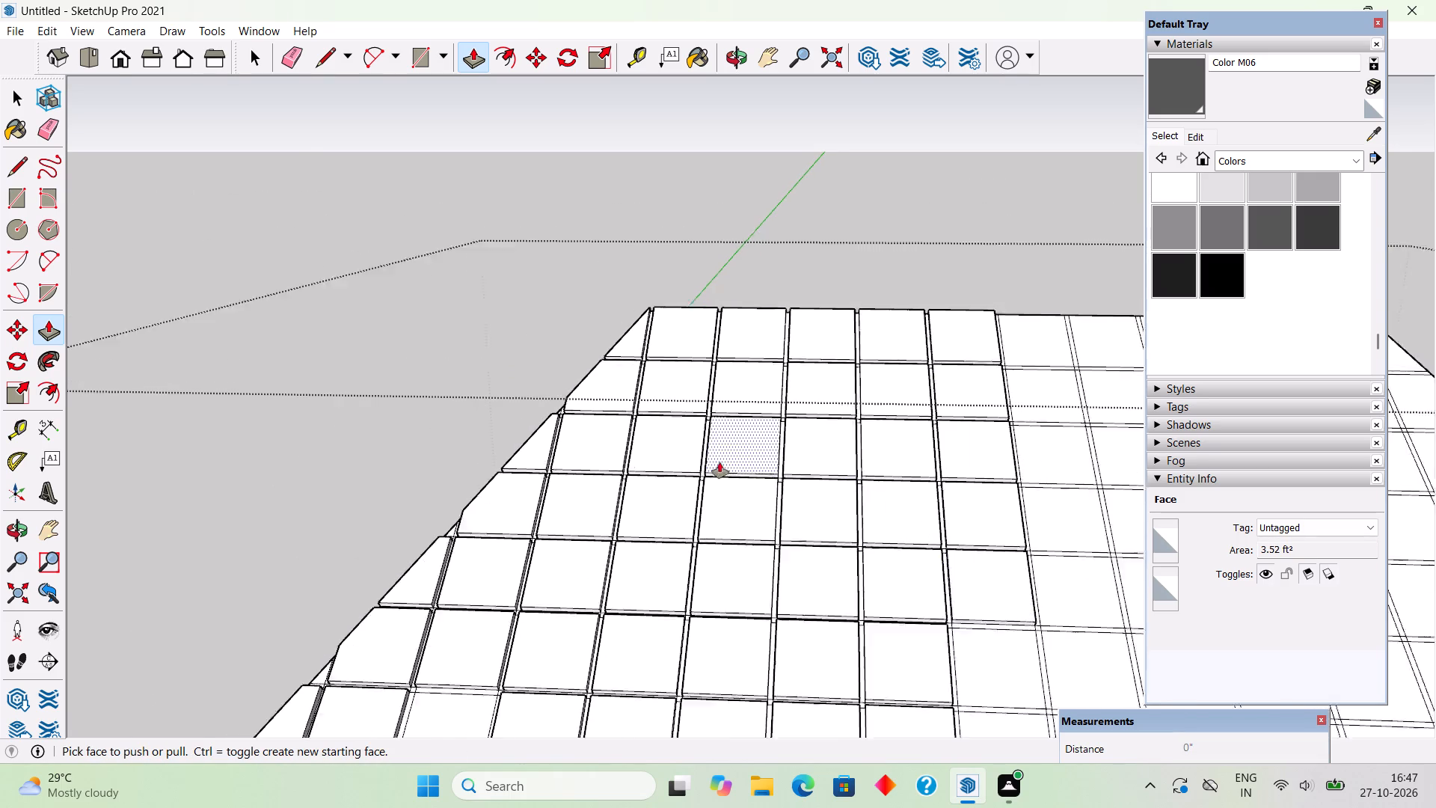
{"action": "scroll", "coordinate": [719, 462], "scroll_direction": "down", "scroll_amount": 7}
{"action": "scroll", "coordinate": [889, 385], "scroll_direction": "up", "scroll_amount": 5}
{"action": "double_click", "coordinate": [835, 393]}
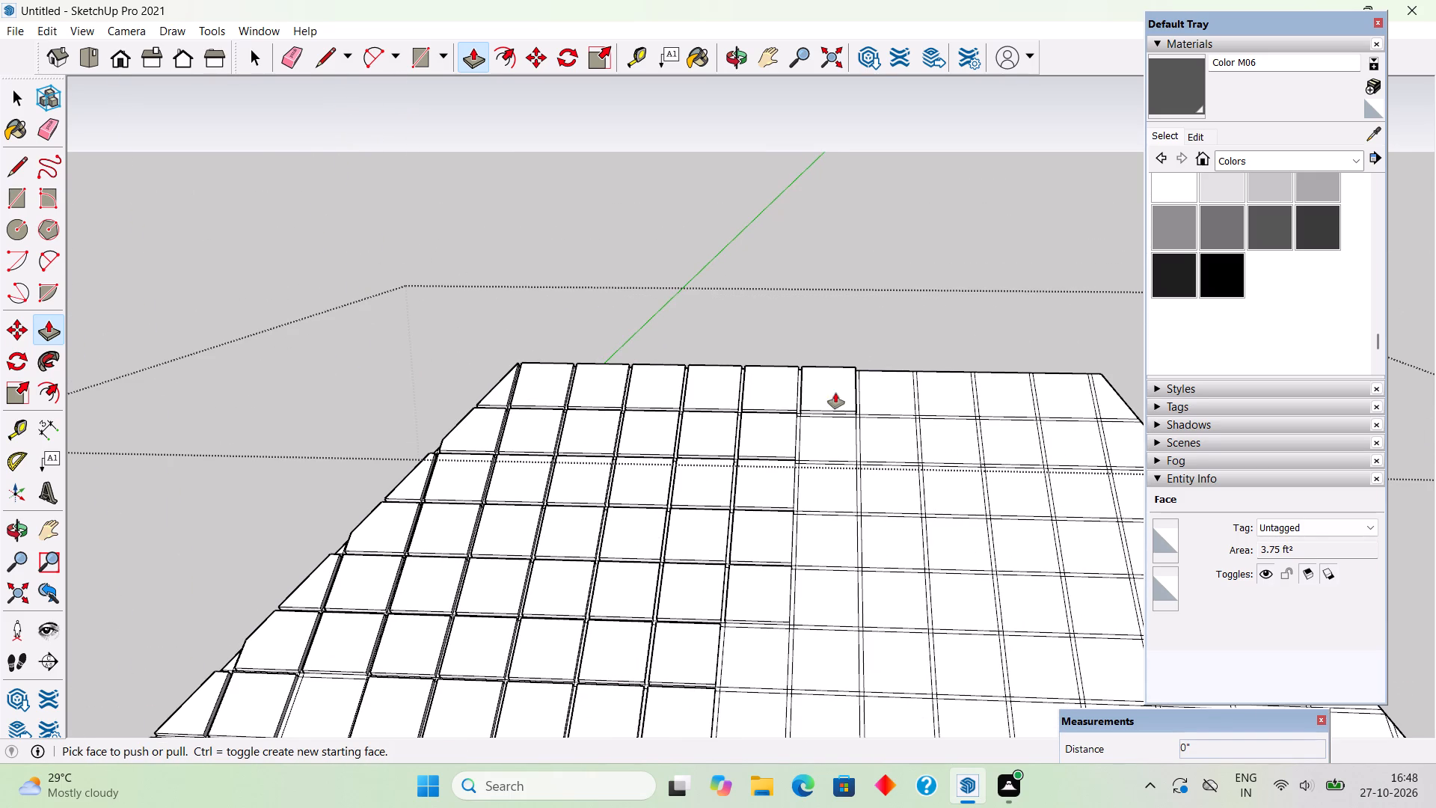
{"action": "double_click", "coordinate": [903, 386]}
{"action": "double_click", "coordinate": [942, 389]}
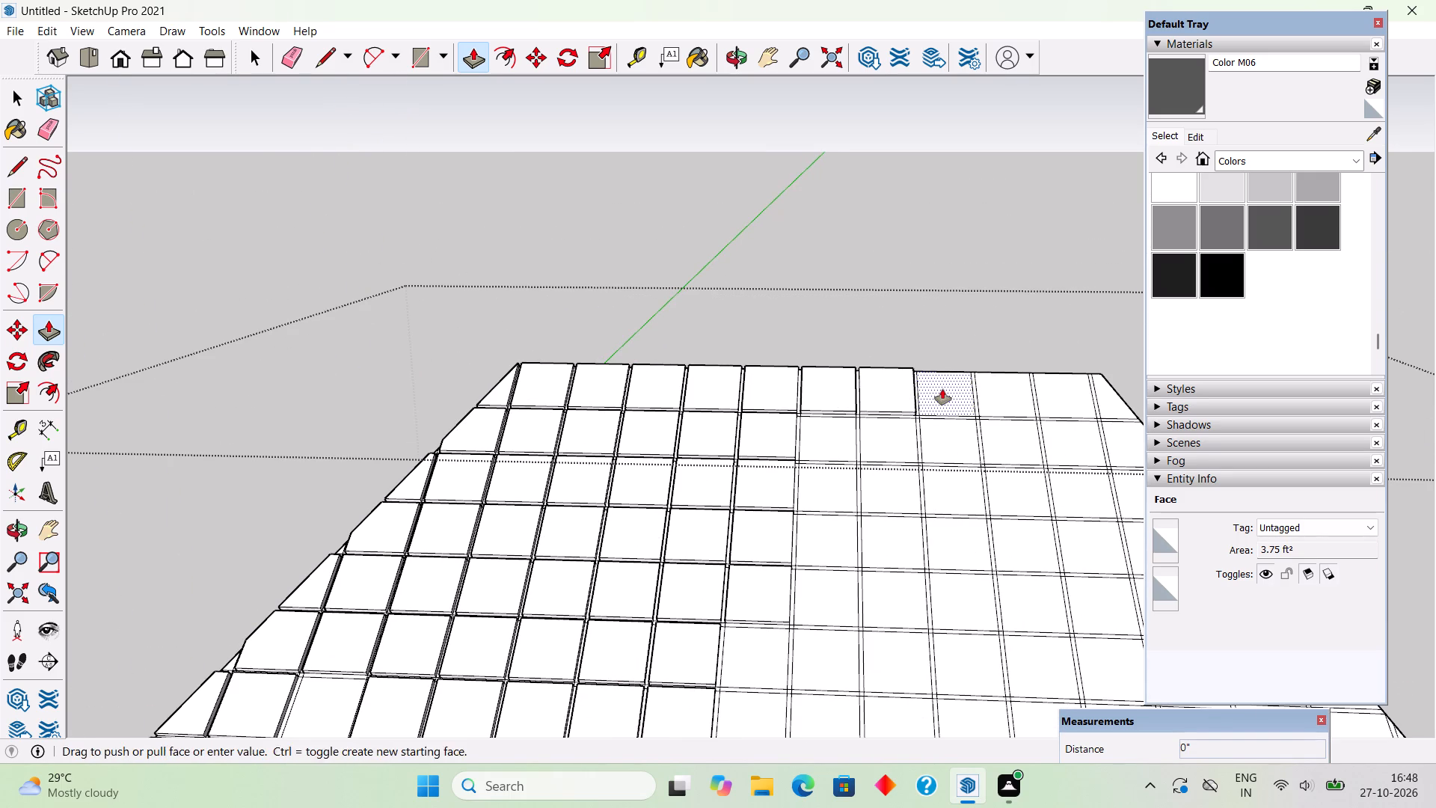
{"action": "double_click", "coordinate": [1017, 389]}
{"action": "double_click", "coordinate": [1058, 394]}
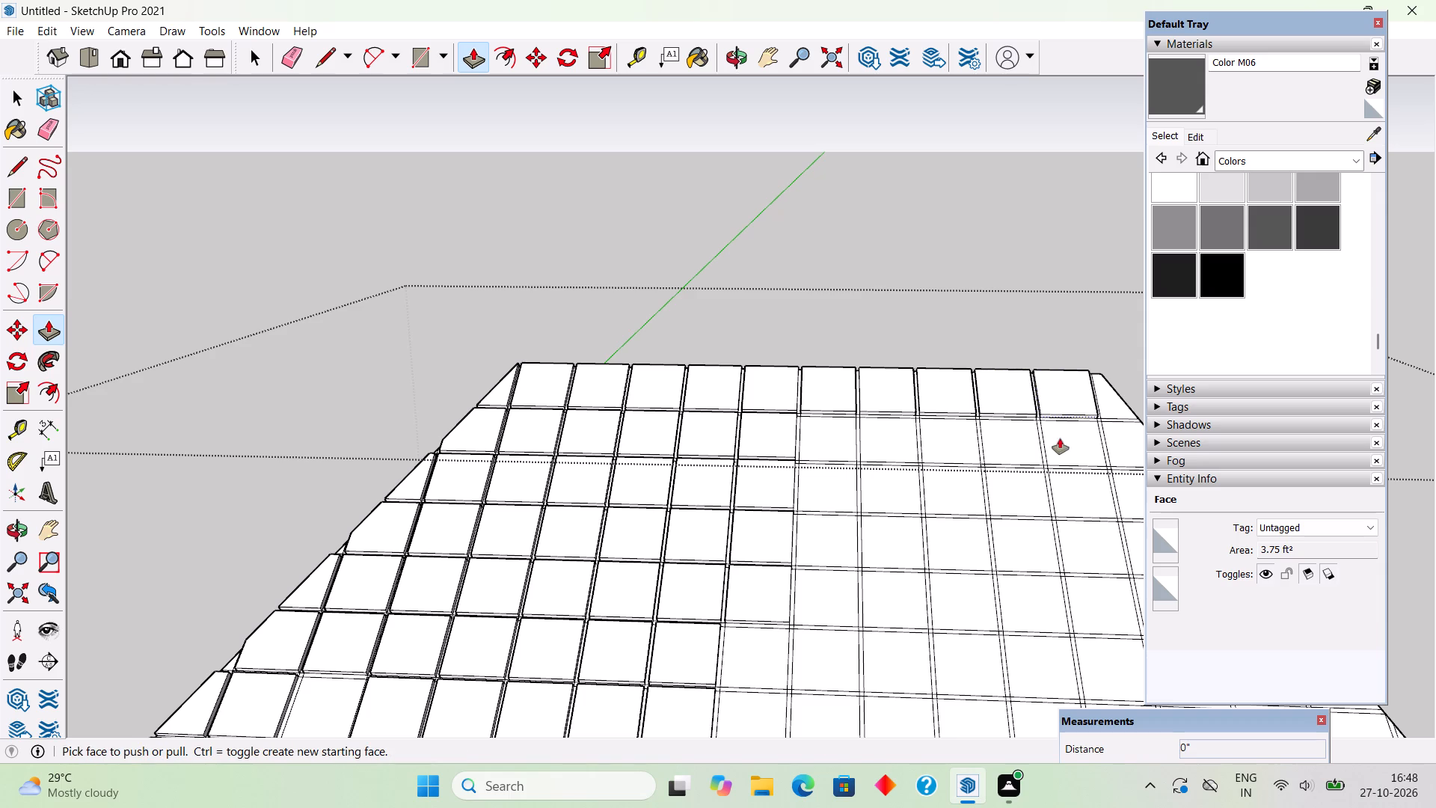
Repeat the 2" Push/Pull on the five flat cells of the second row directly below the newly raised ridge cells.
{"action": "double_click", "coordinate": [1060, 438]}
{"action": "double_click", "coordinate": [1000, 453]}
{"action": "double_click", "coordinate": [939, 444]}
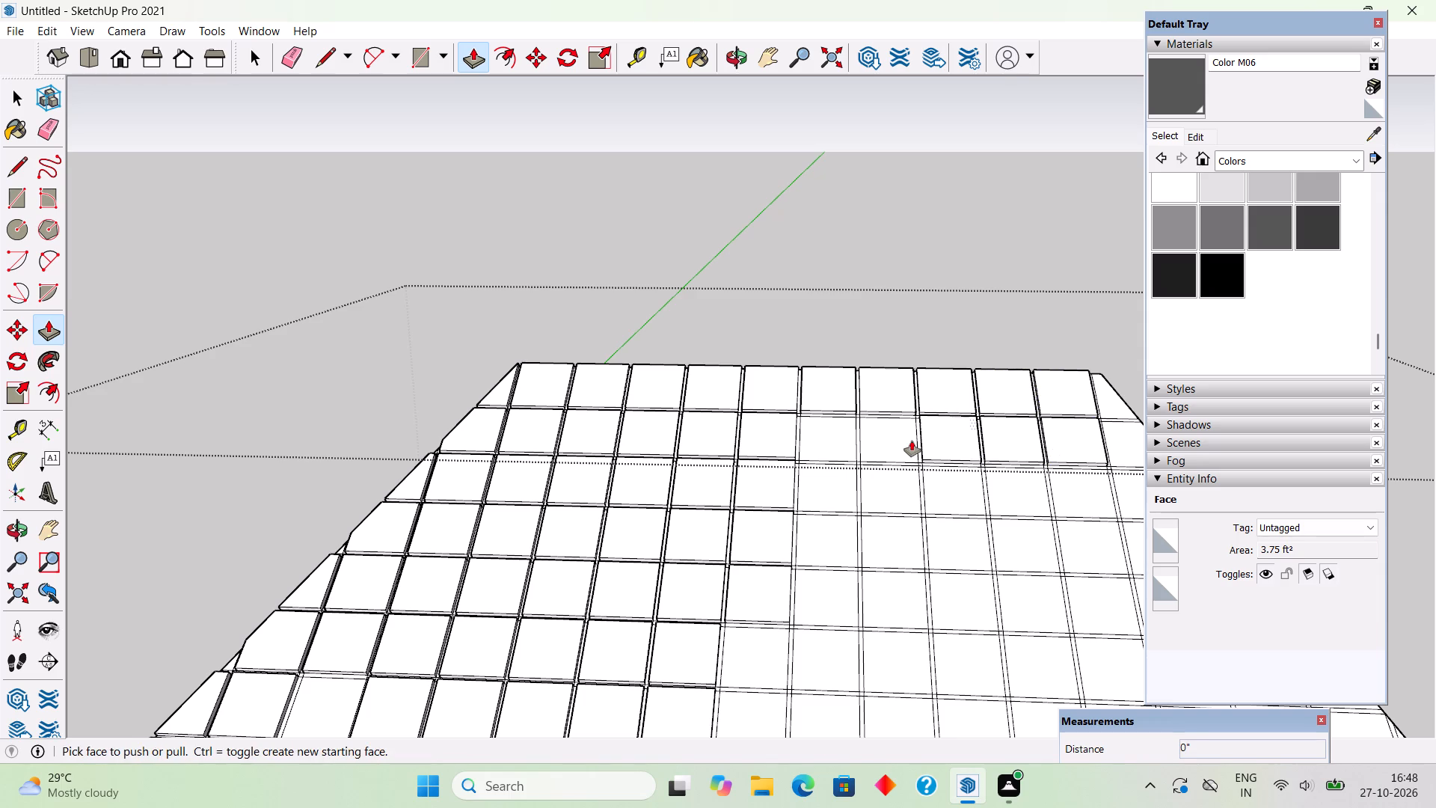
{"action": "double_click", "coordinate": [892, 438]}
{"action": "double_click", "coordinate": [829, 427]}
Repeat the 2" Push/Pull on the five flat cells of the third row below the ridge in the same columns.
{"action": "double_click", "coordinate": [829, 474]}
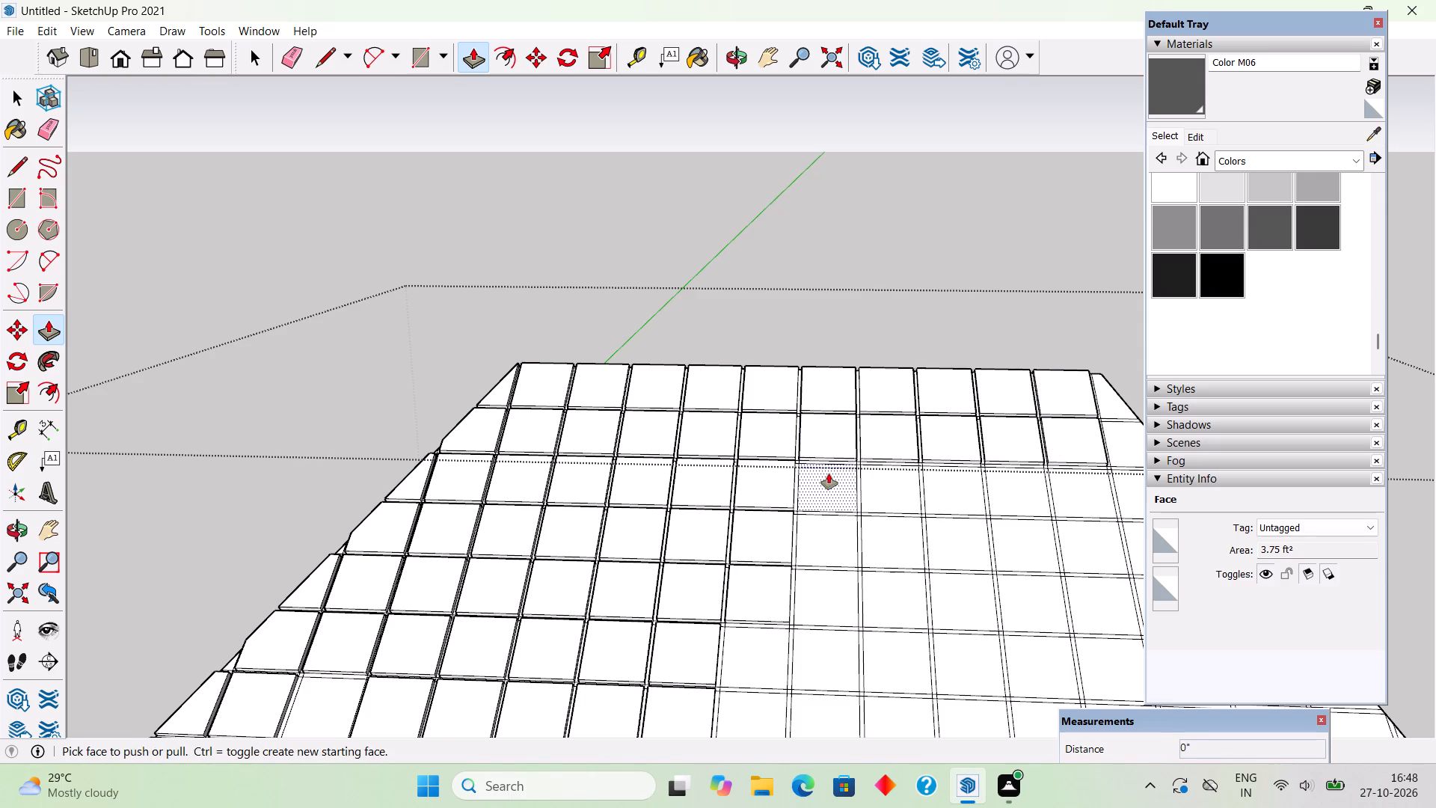
{"action": "double_click", "coordinate": [883, 489]}
{"action": "double_click", "coordinate": [956, 497]}
{"action": "double_click", "coordinate": [1007, 492]}
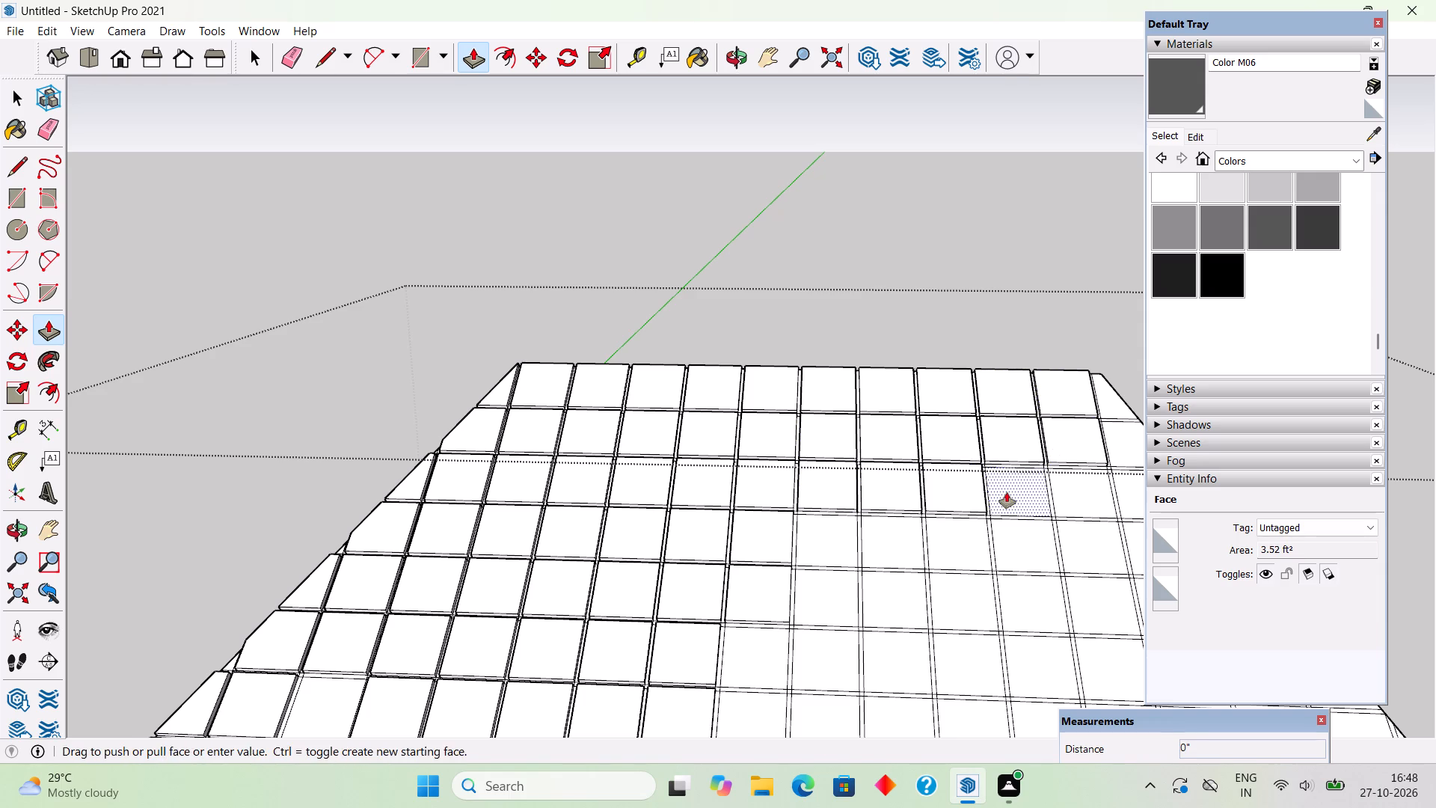
{"action": "double_click", "coordinate": [1072, 492]}
Repeat the 2" Push/Pull on the five flat cells of the fourth row below the ridge and on the already raised cell beside them.
{"action": "double_click", "coordinate": [1092, 551]}
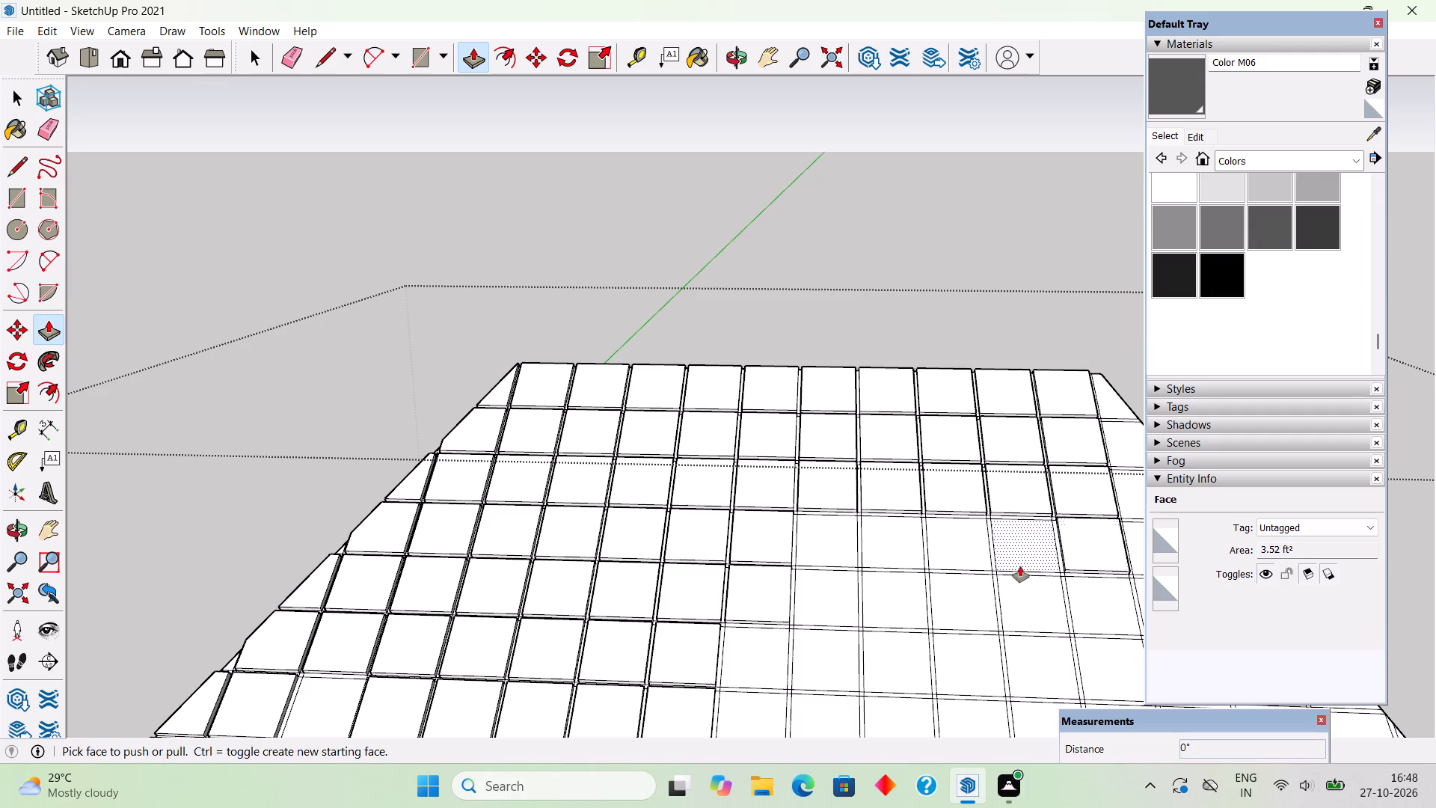
{"action": "double_click", "coordinate": [1020, 557]}
{"action": "double_click", "coordinate": [960, 549]}
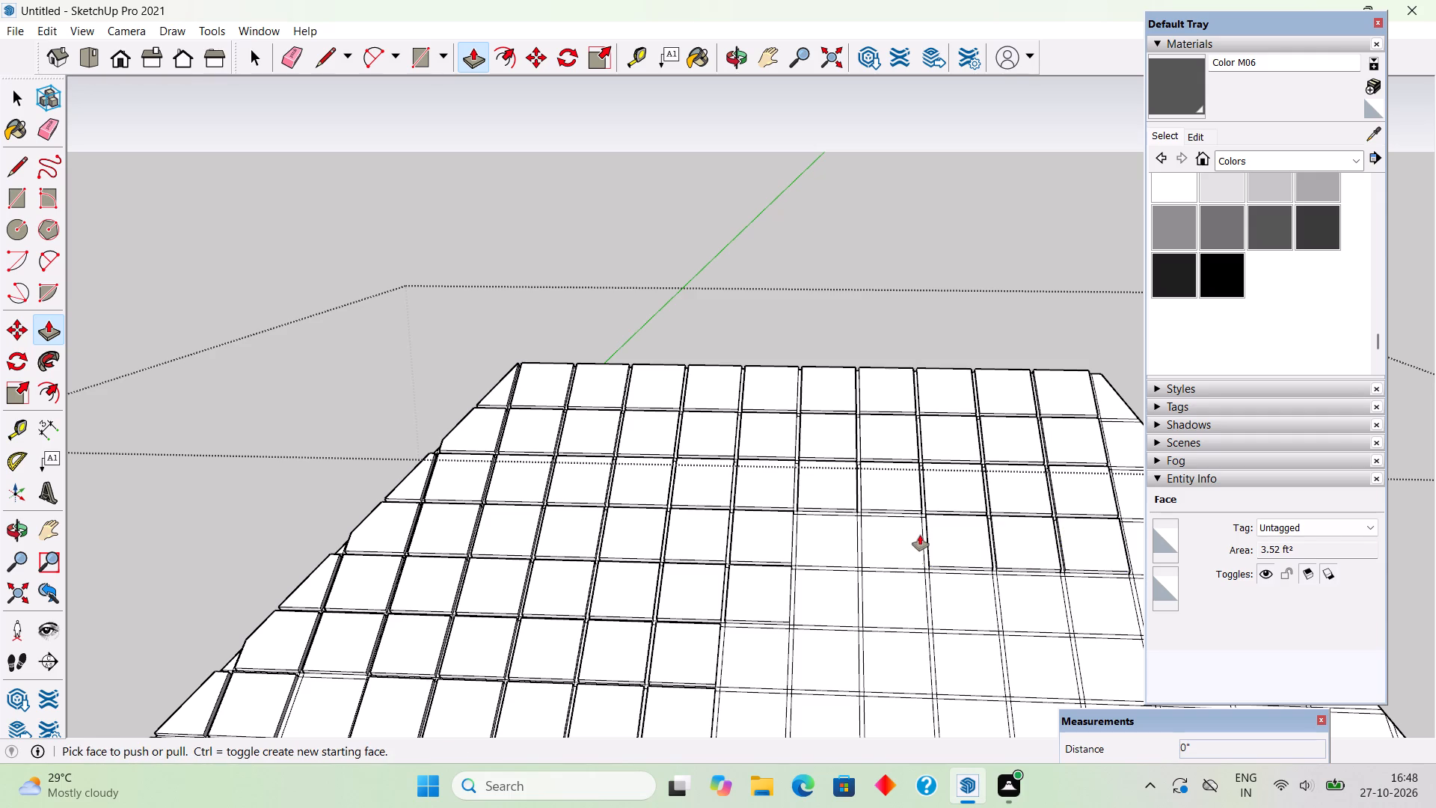
{"action": "double_click", "coordinate": [920, 535]}
{"action": "double_click", "coordinate": [832, 527]}
{"action": "double_click", "coordinate": [782, 533]}
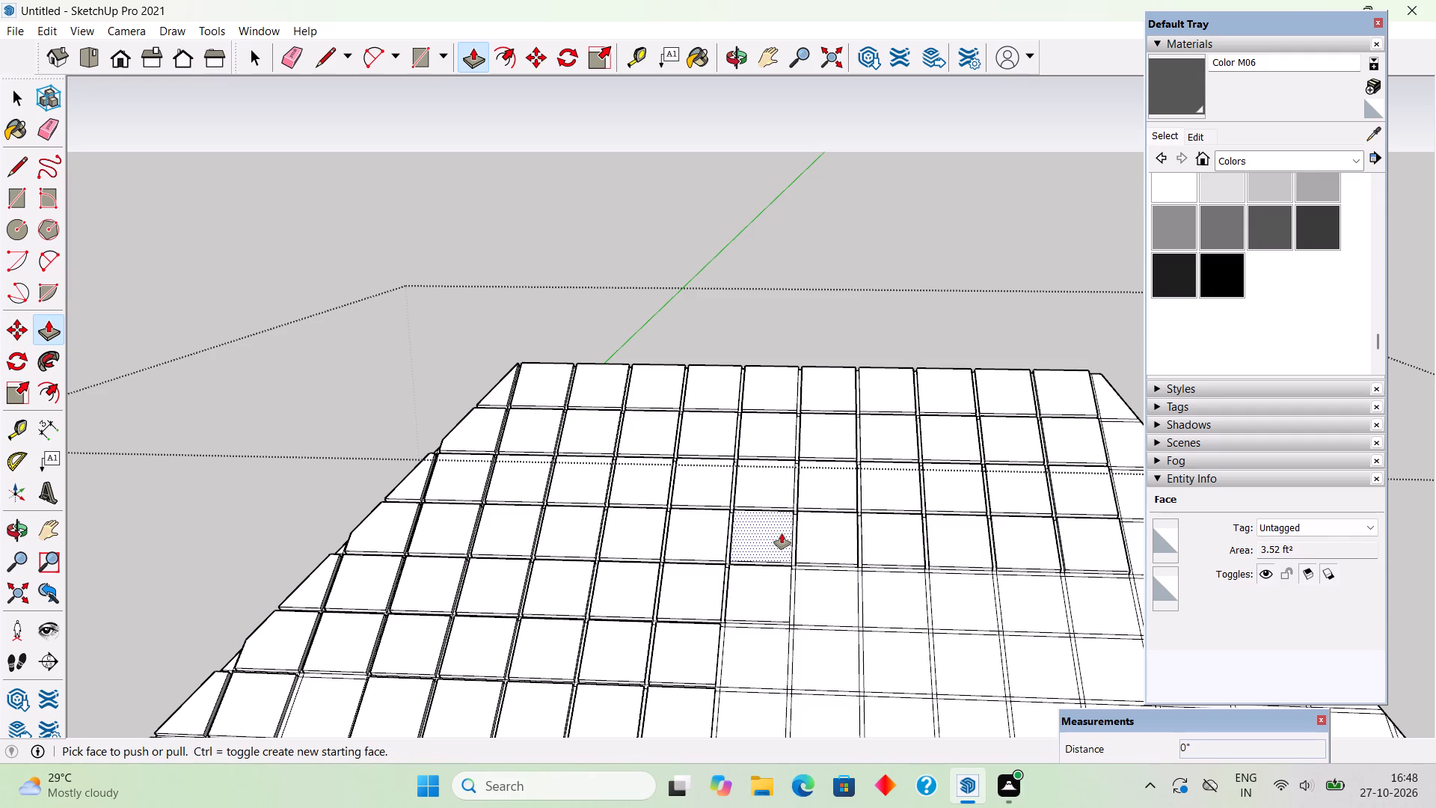
Repeat the 2" Push/Pull on the flat cells remaining in the next two columns, from the fifth row down to the eave.
{"action": "middle_click_drag", "start_coordinate": [804, 466], "coordinate": [828, 300]}
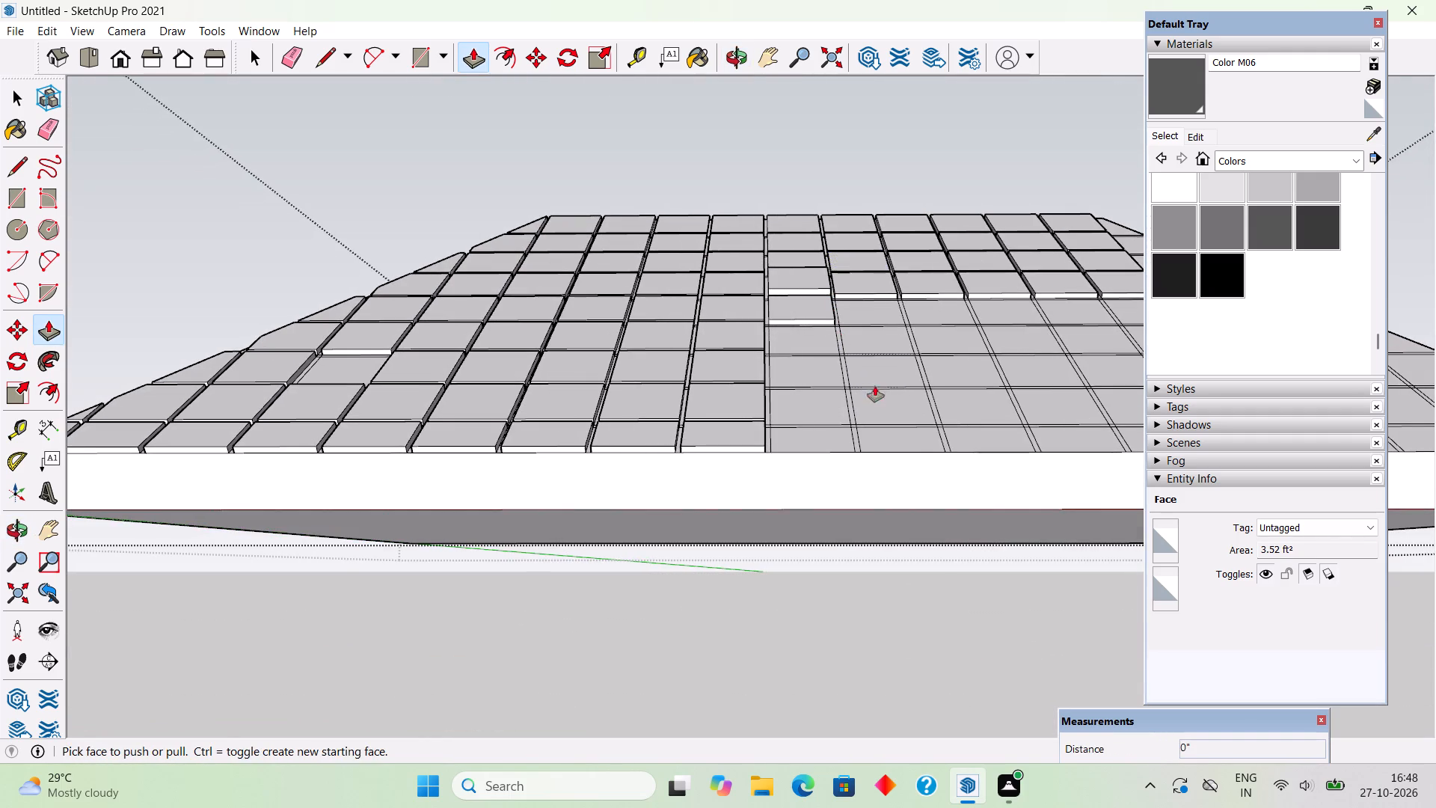
{"action": "middle_click_drag", "start_coordinate": [877, 392], "coordinate": [886, 436]}
{"action": "scroll", "coordinate": [869, 384], "scroll_direction": "up", "scroll_amount": 1}
{"action": "double_click", "coordinate": [869, 384]}
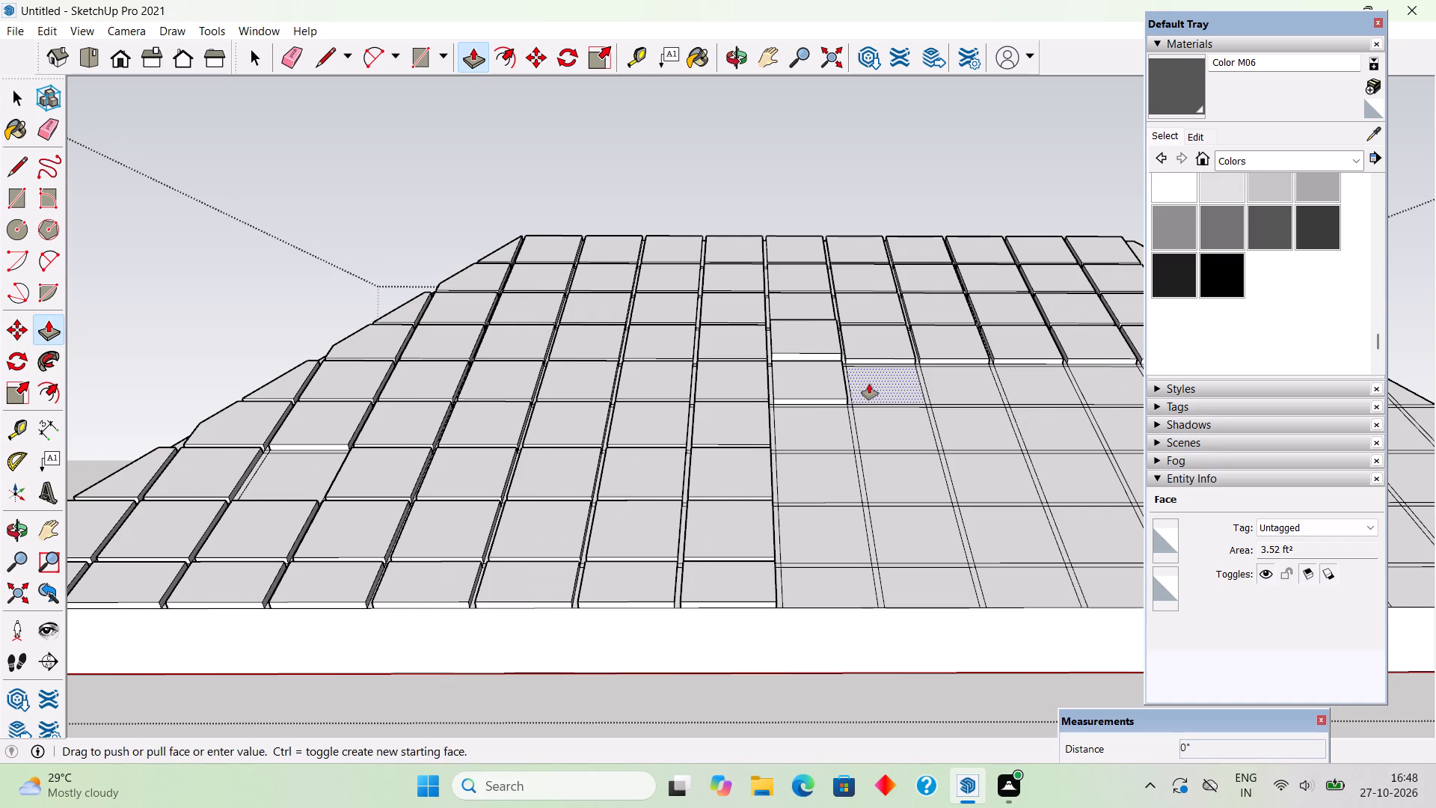
{"action": "double_click", "coordinate": [822, 425]}
{"action": "double_click", "coordinate": [900, 432]}
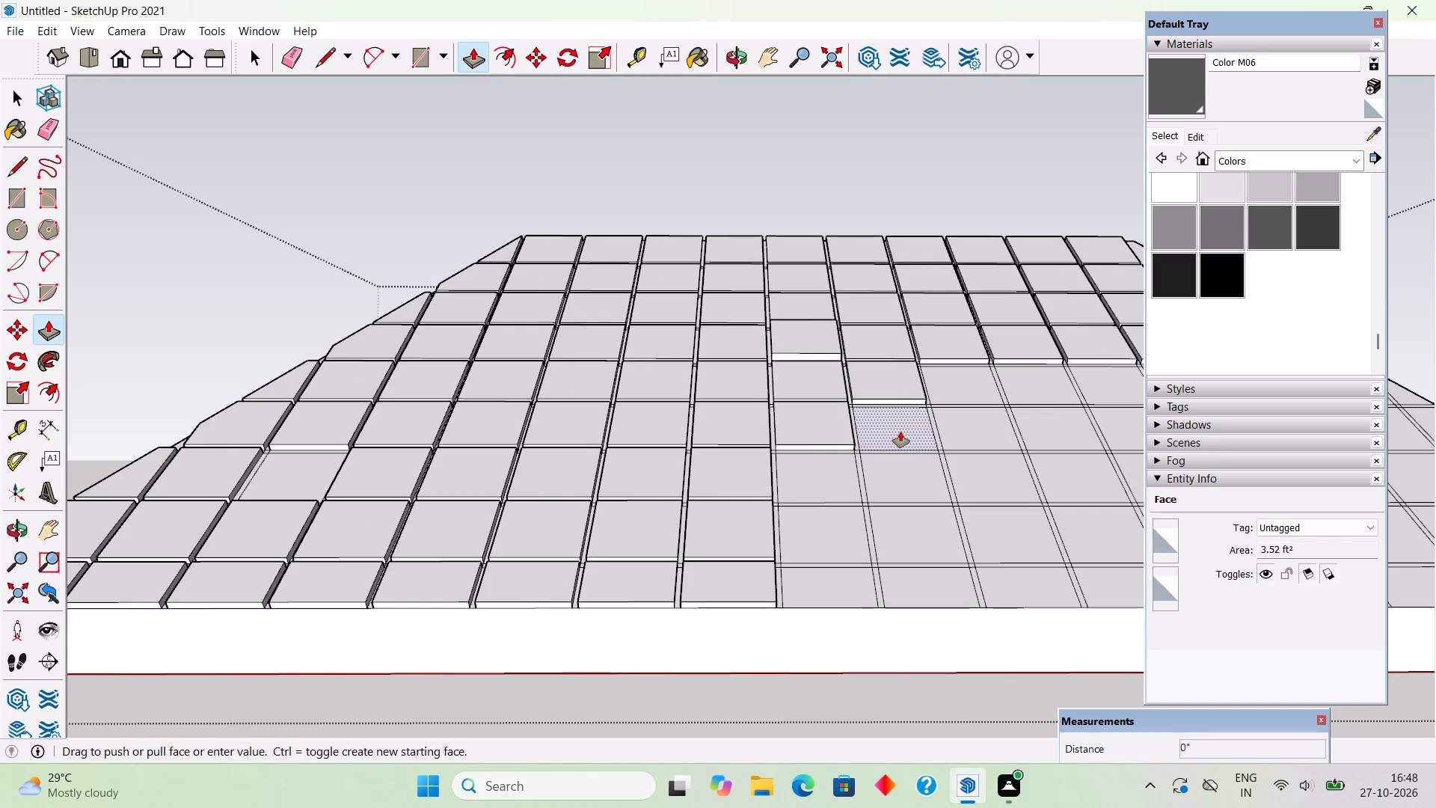
{"action": "double_click", "coordinate": [846, 478]}
{"action": "double_click", "coordinate": [876, 486]}
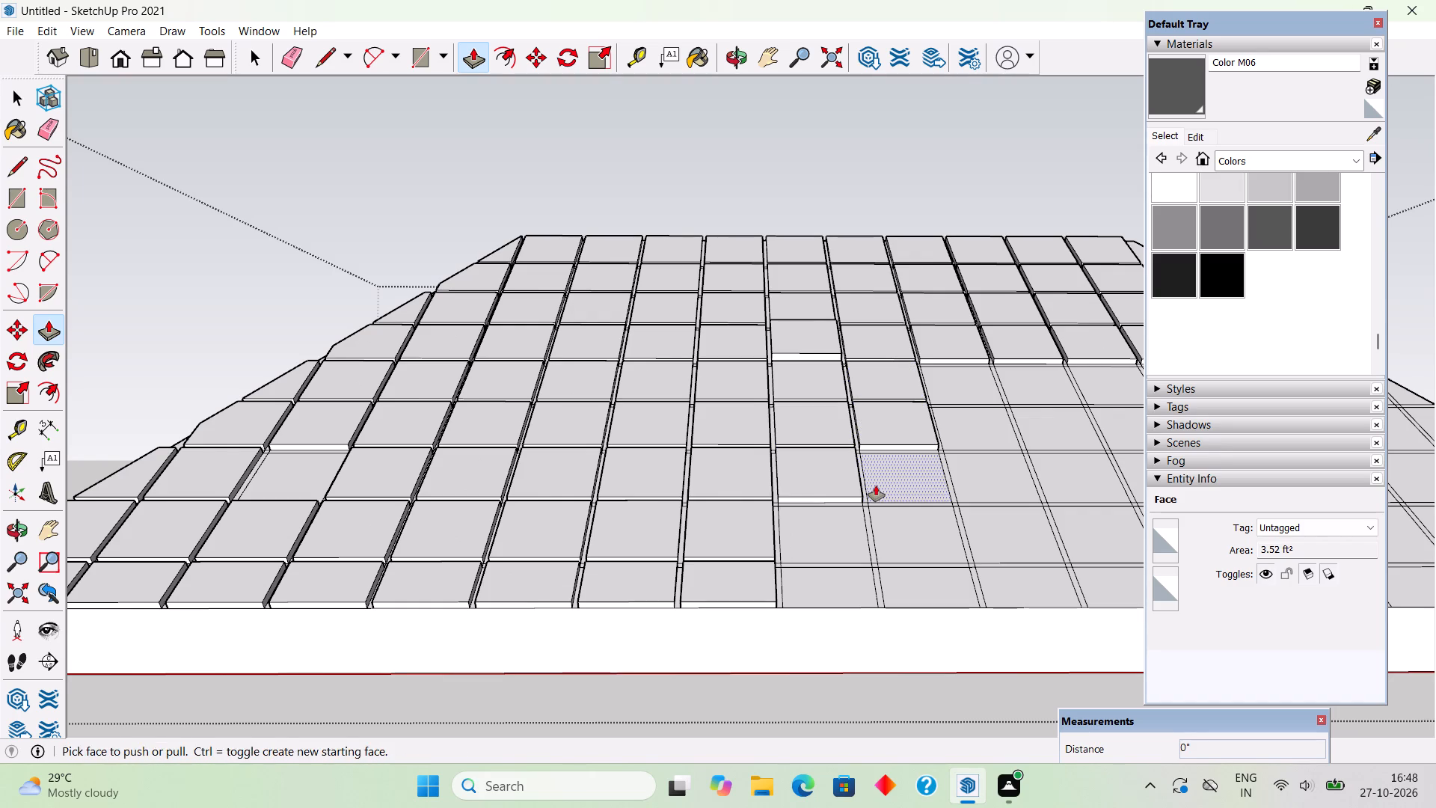
{"action": "double_click", "coordinate": [822, 525]}
{"action": "double_click", "coordinate": [838, 584]}
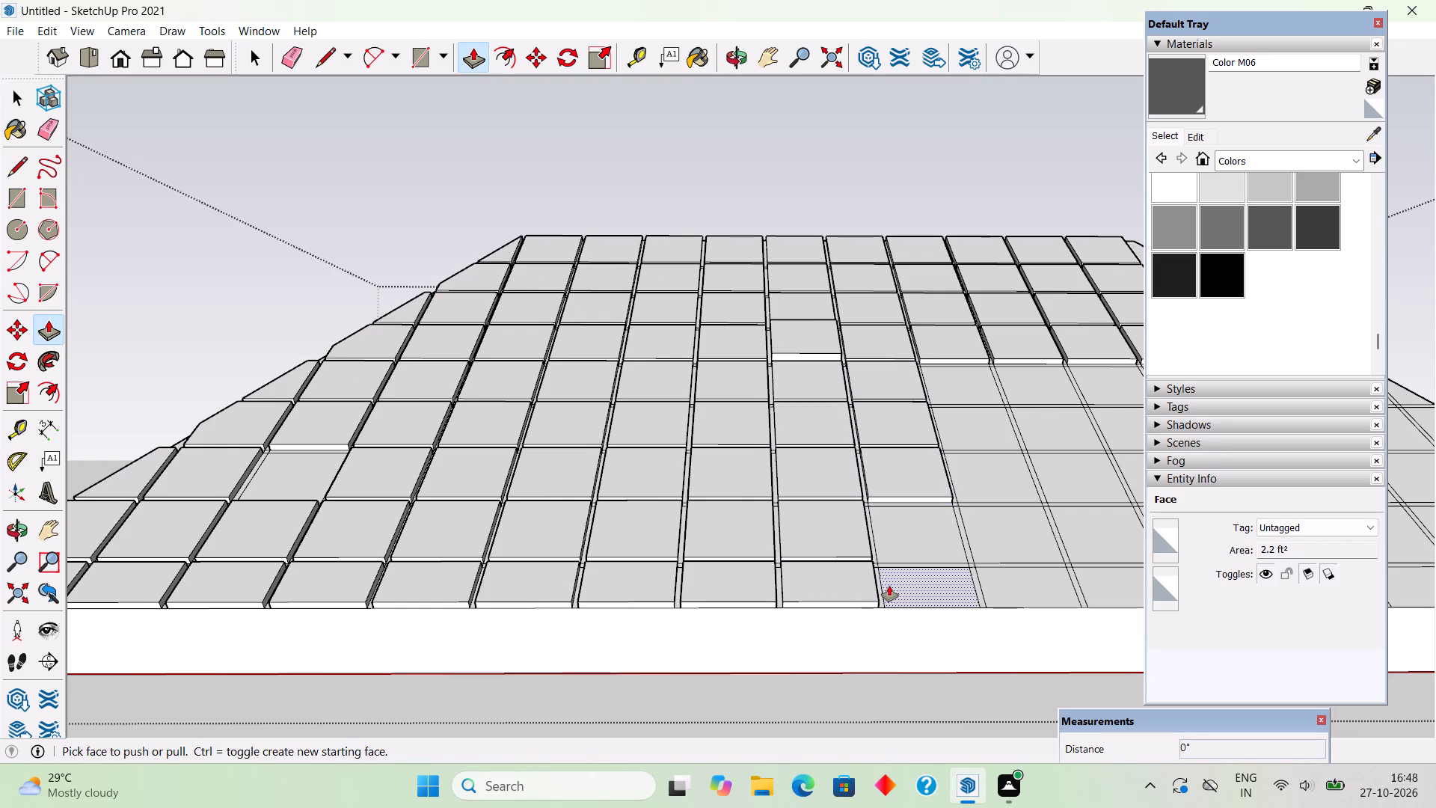
{"action": "double_click", "coordinate": [889, 586]}
{"action": "double_click", "coordinate": [905, 530]}
Repeat the 2" Push/Pull on the five flat cells of the following column, between the fourth row and the eave.
{"action": "double_click", "coordinate": [998, 523]}
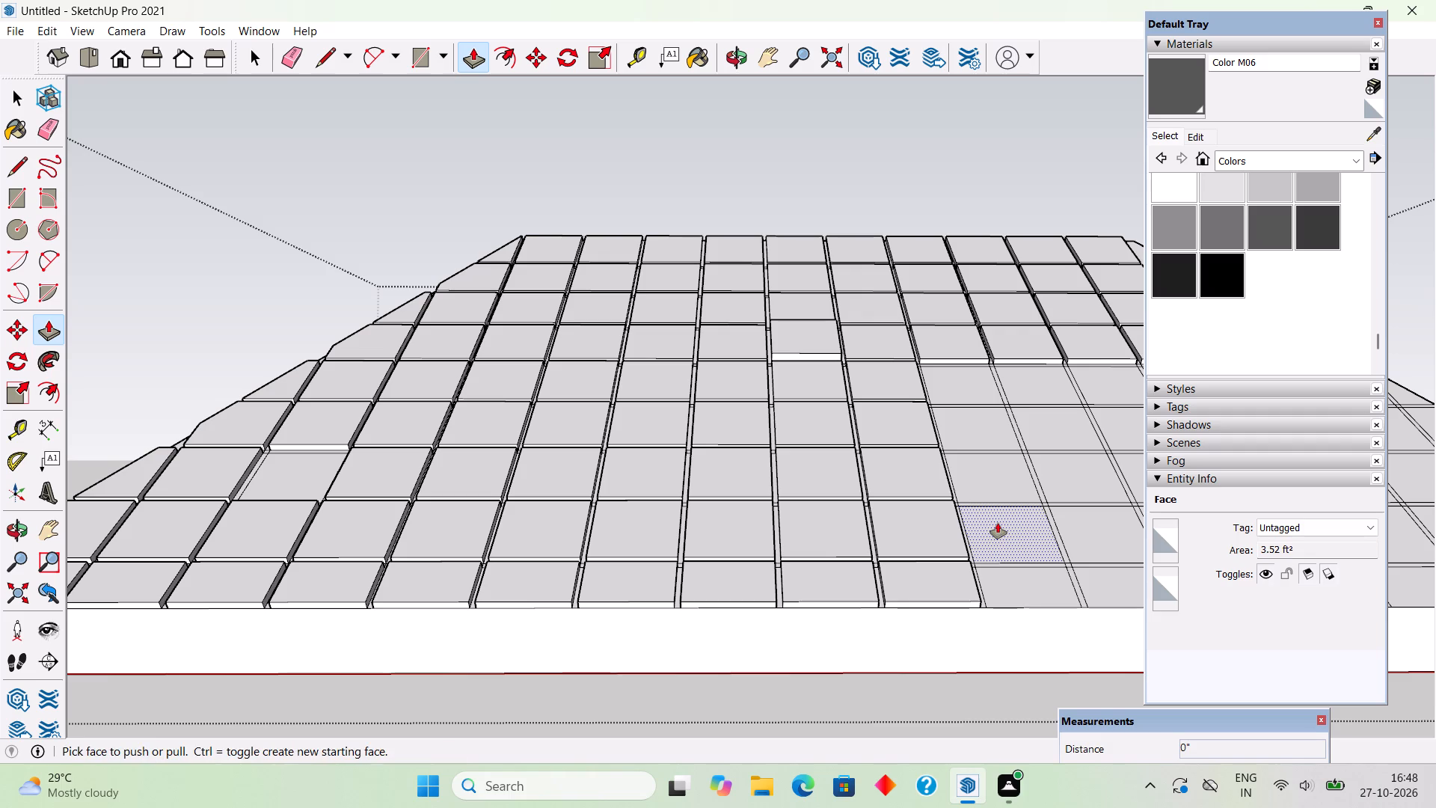
{"action": "double_click", "coordinate": [1022, 574]}
{"action": "double_click", "coordinate": [995, 465]}
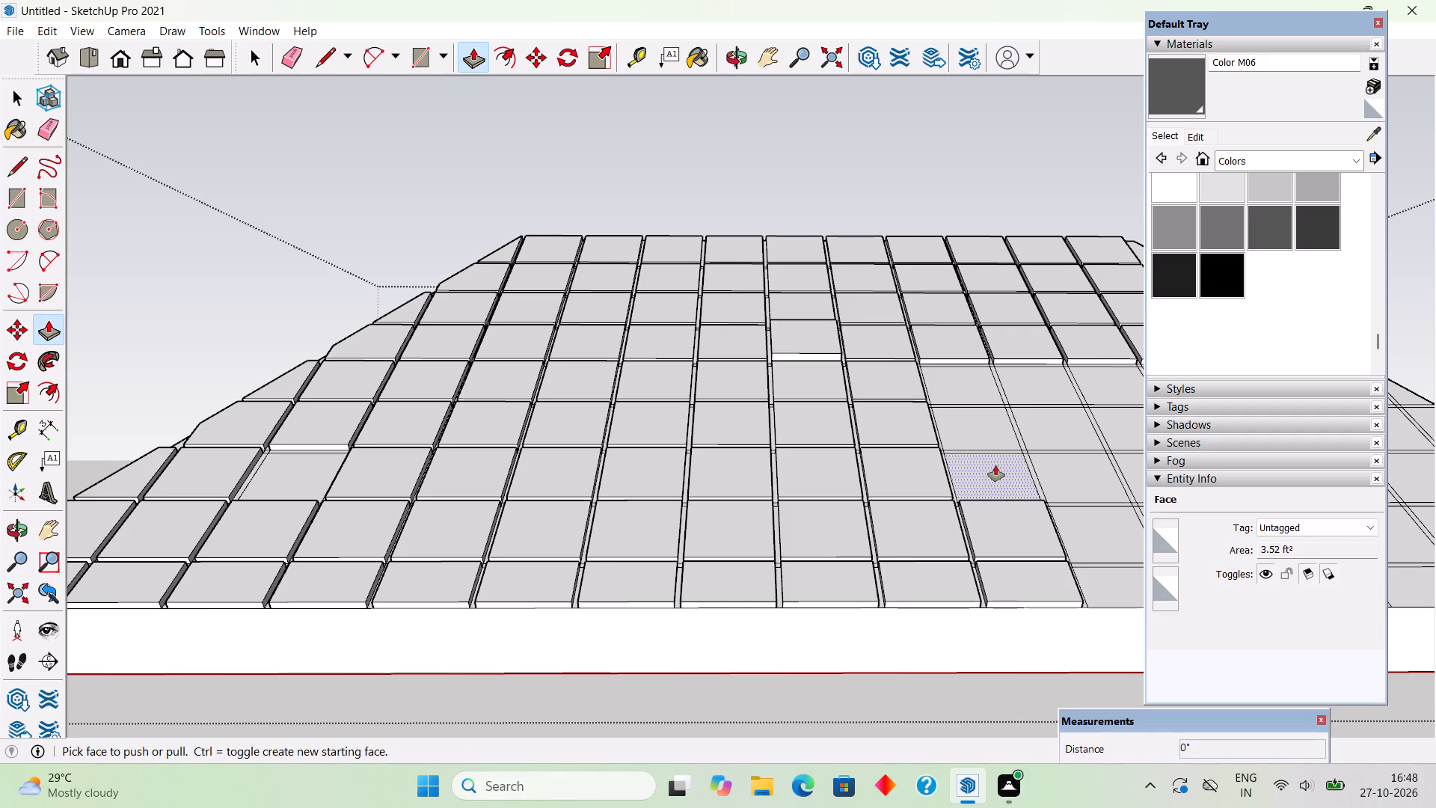
{"action": "double_click", "coordinate": [990, 421]}
{"action": "double_click", "coordinate": [975, 381]}
Repeat the 2" Push/Pull on the five flat cells of the adjacent column towards the far hip, working down to the eave.
{"action": "double_click", "coordinate": [1026, 381]}
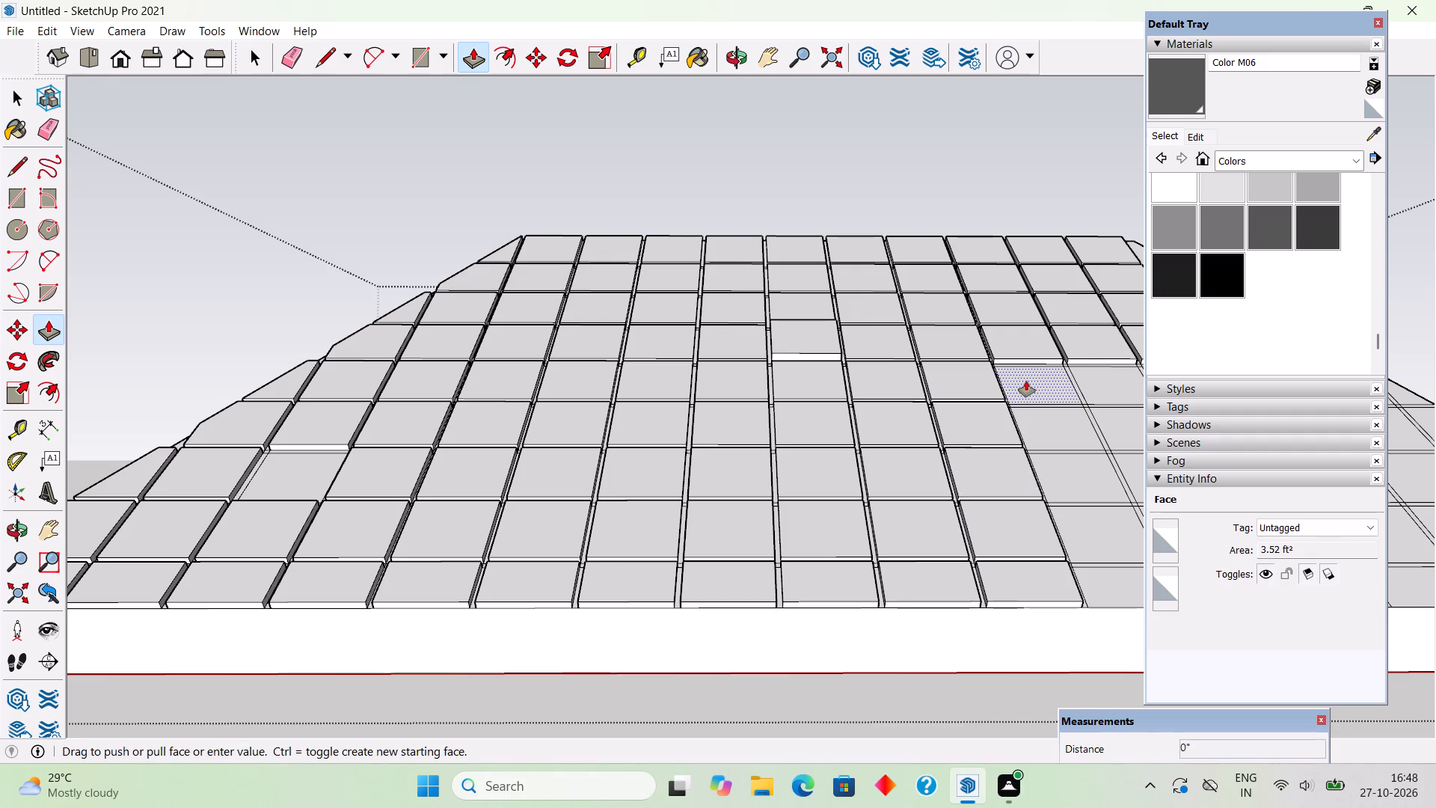
{"action": "double_click", "coordinate": [1050, 420]}
{"action": "double_click", "coordinate": [1081, 492]}
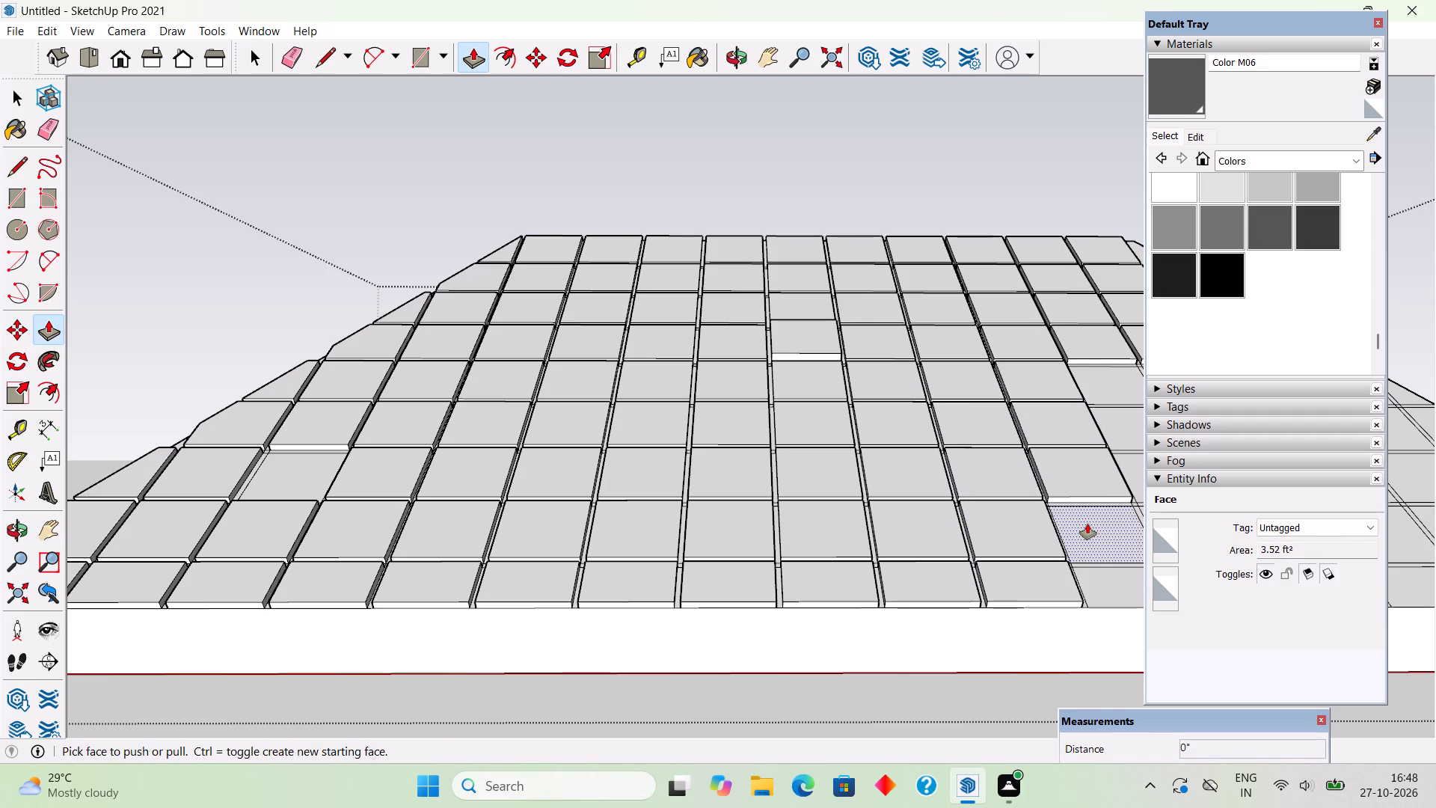
{"action": "double_click", "coordinate": [1087, 524]}
{"action": "double_click", "coordinate": [1099, 588]}
Repeat the 2" Push/Pull on the ten flat cells in the lower five rows of the last two full-height columns before the hip.
{"action": "scroll", "coordinate": [720, 453], "scroll_direction": "down", "scroll_amount": 6}
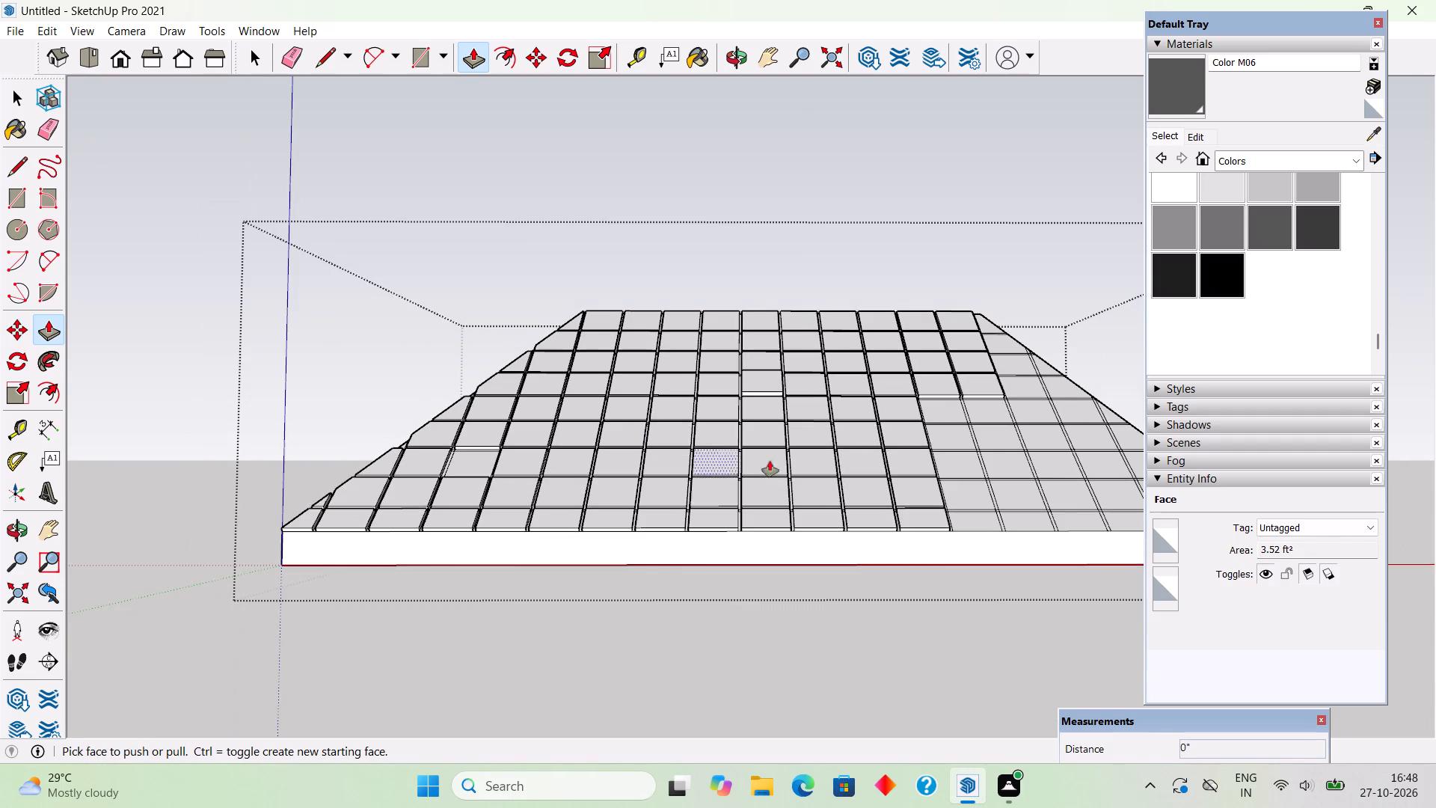
{"action": "scroll", "coordinate": [1049, 471], "scroll_direction": "up", "scroll_amount": 4}
{"action": "double_click", "coordinate": [907, 376]}
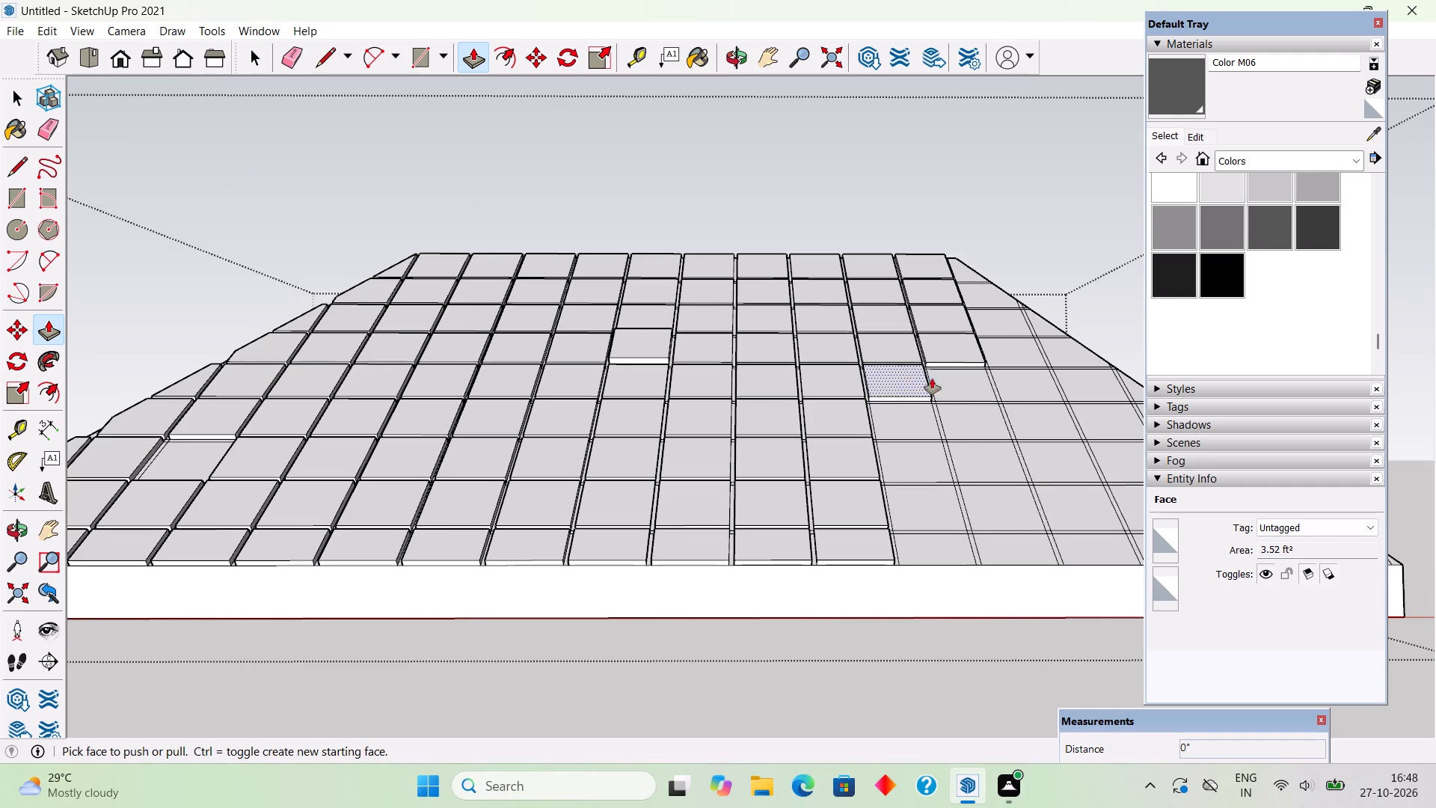
{"action": "double_click", "coordinate": [951, 379]}
{"action": "double_click", "coordinate": [914, 426]}
{"action": "double_click", "coordinate": [913, 459]}
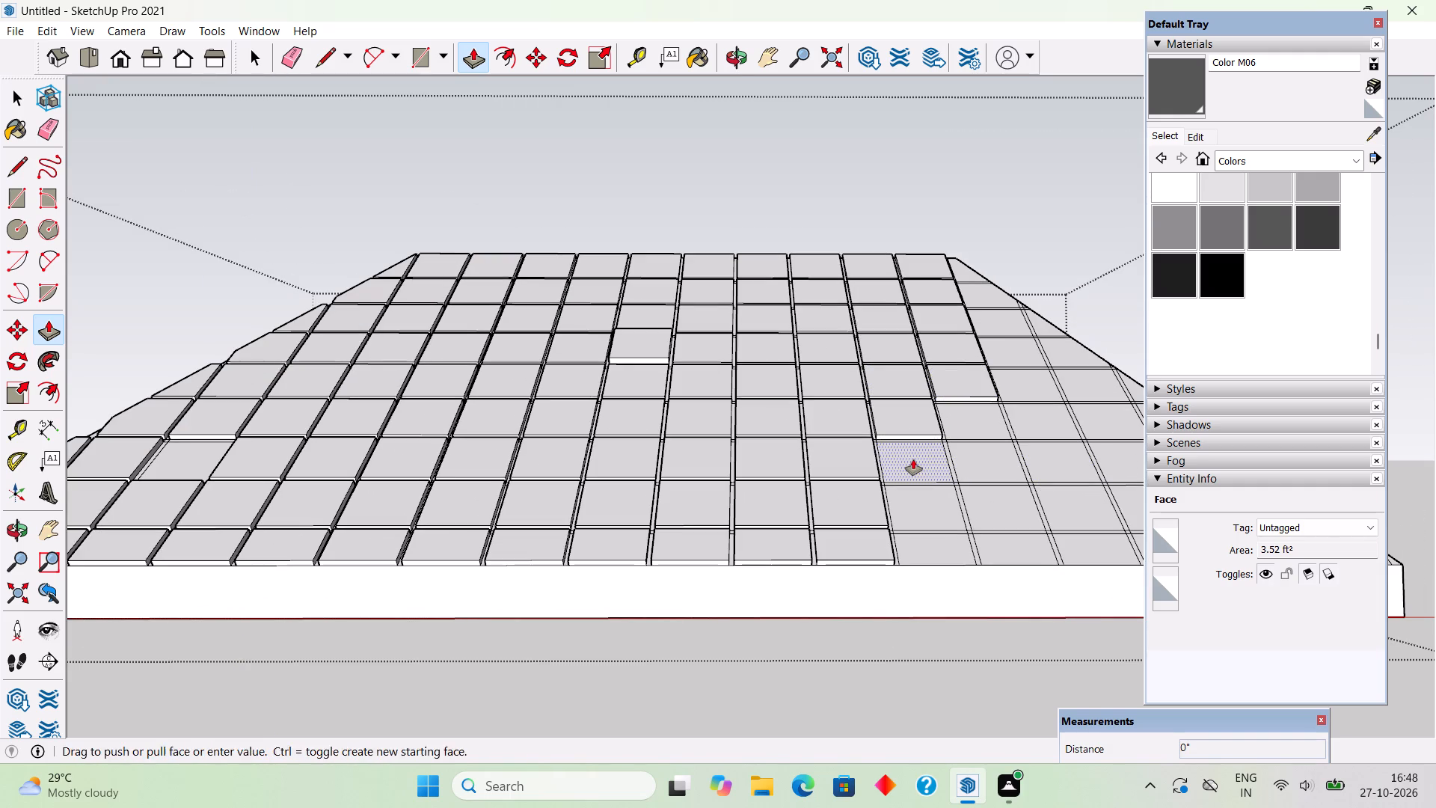
{"action": "double_click", "coordinate": [964, 420]}
{"action": "double_click", "coordinate": [983, 454]}
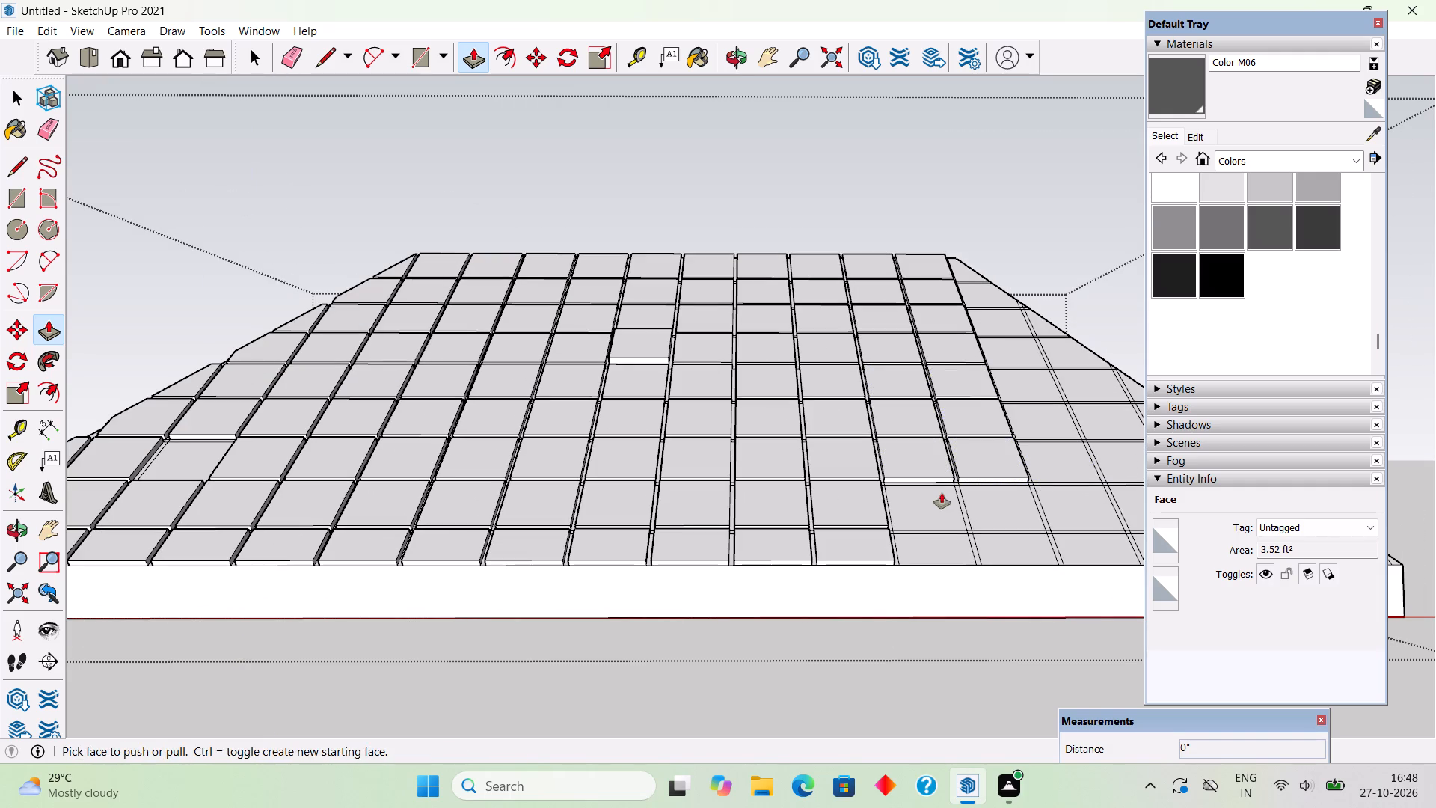
{"action": "double_click", "coordinate": [939, 493]}
{"action": "double_click", "coordinate": [998, 504]}
{"action": "double_click", "coordinate": [949, 552]}
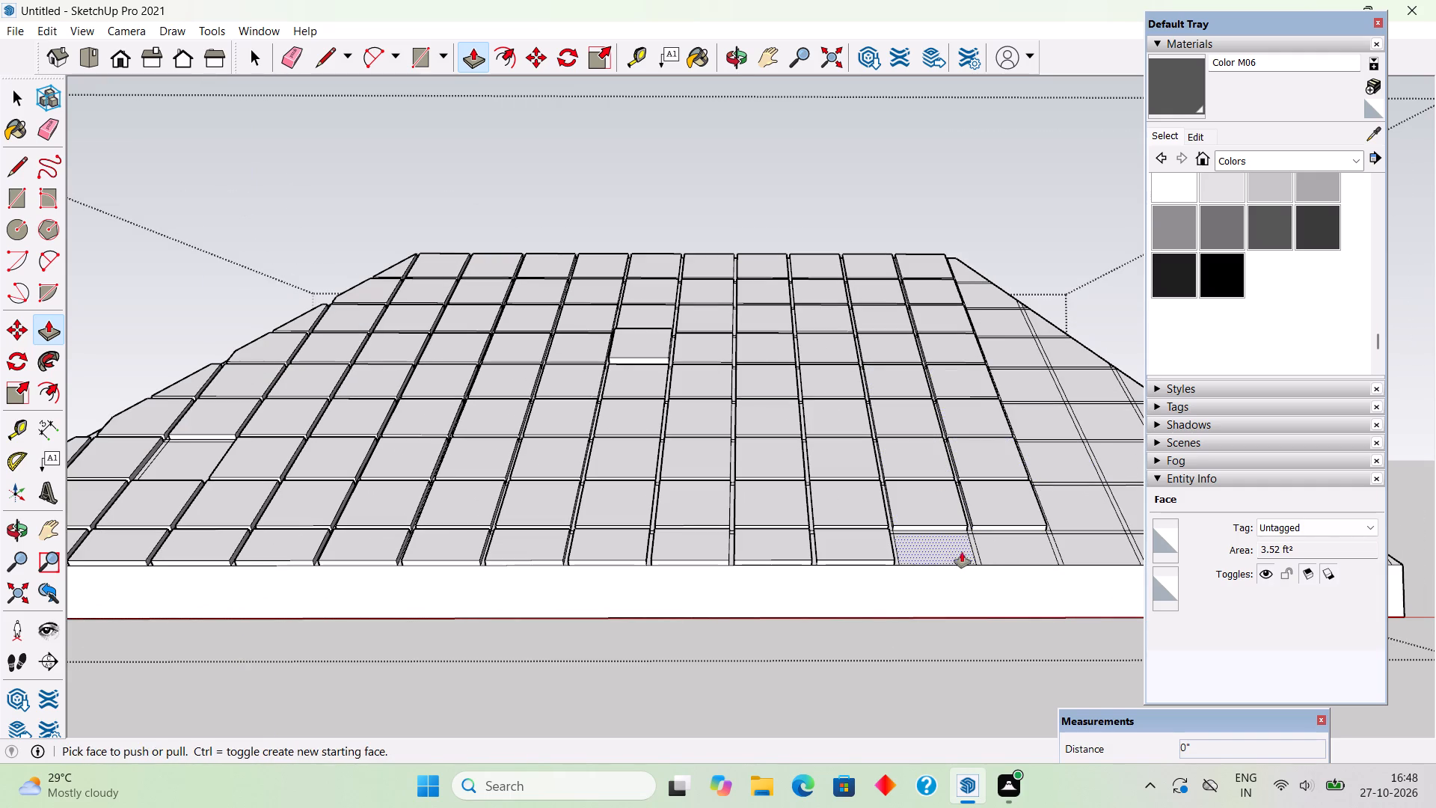
{"action": "double_click", "coordinate": [1017, 551]}
Repeat the 2" Push/Pull on all nine cells of the first column cut by the far hip edge, from ridge to eave.
{"action": "scroll", "coordinate": [622, 397], "scroll_direction": "down", "scroll_amount": 5}
{"action": "scroll", "coordinate": [1014, 372], "scroll_direction": "up", "scroll_amount": 2}
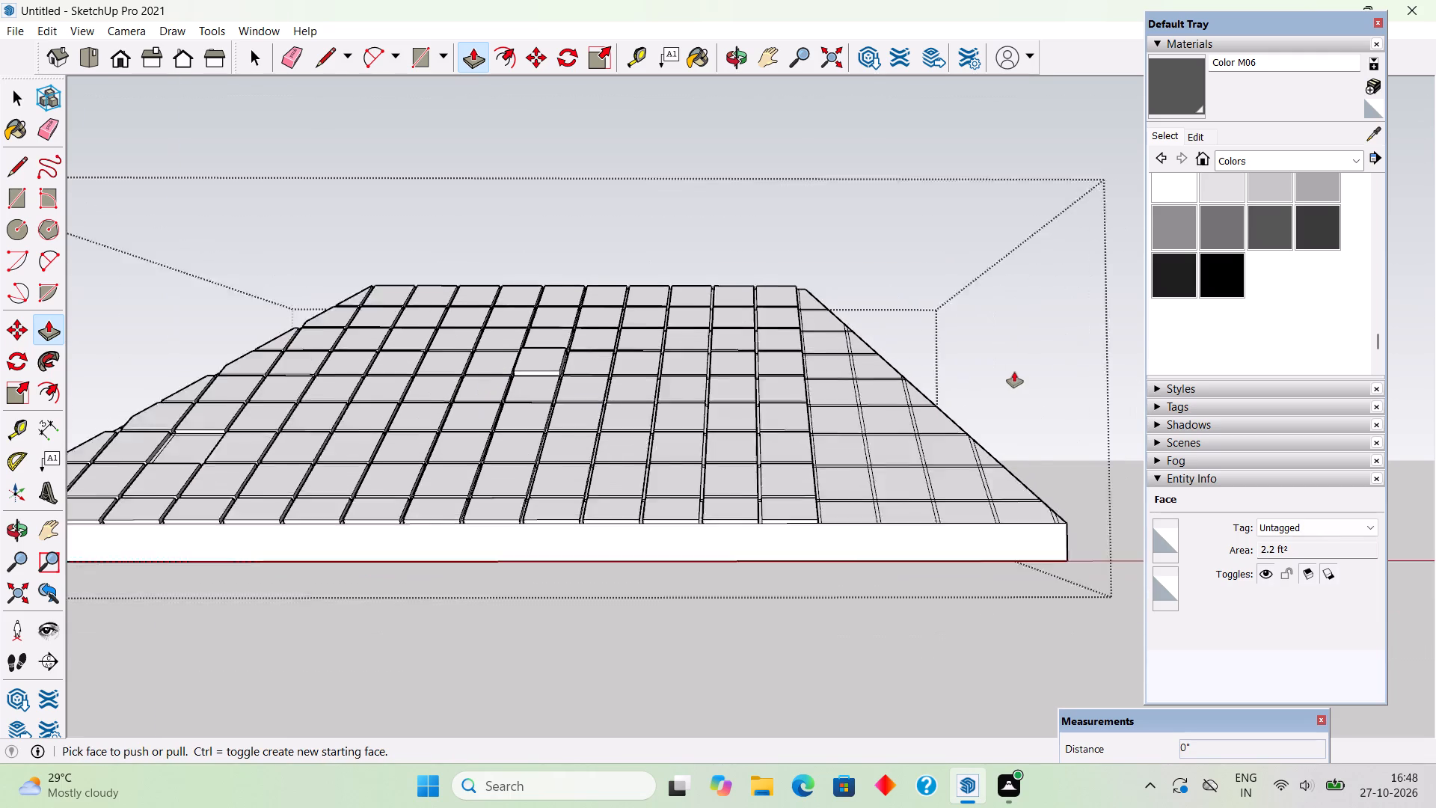
{"action": "scroll", "coordinate": [1014, 372], "scroll_direction": "up", "scroll_amount": 3}
{"action": "scroll", "coordinate": [753, 269], "scroll_direction": "up", "scroll_amount": 1}
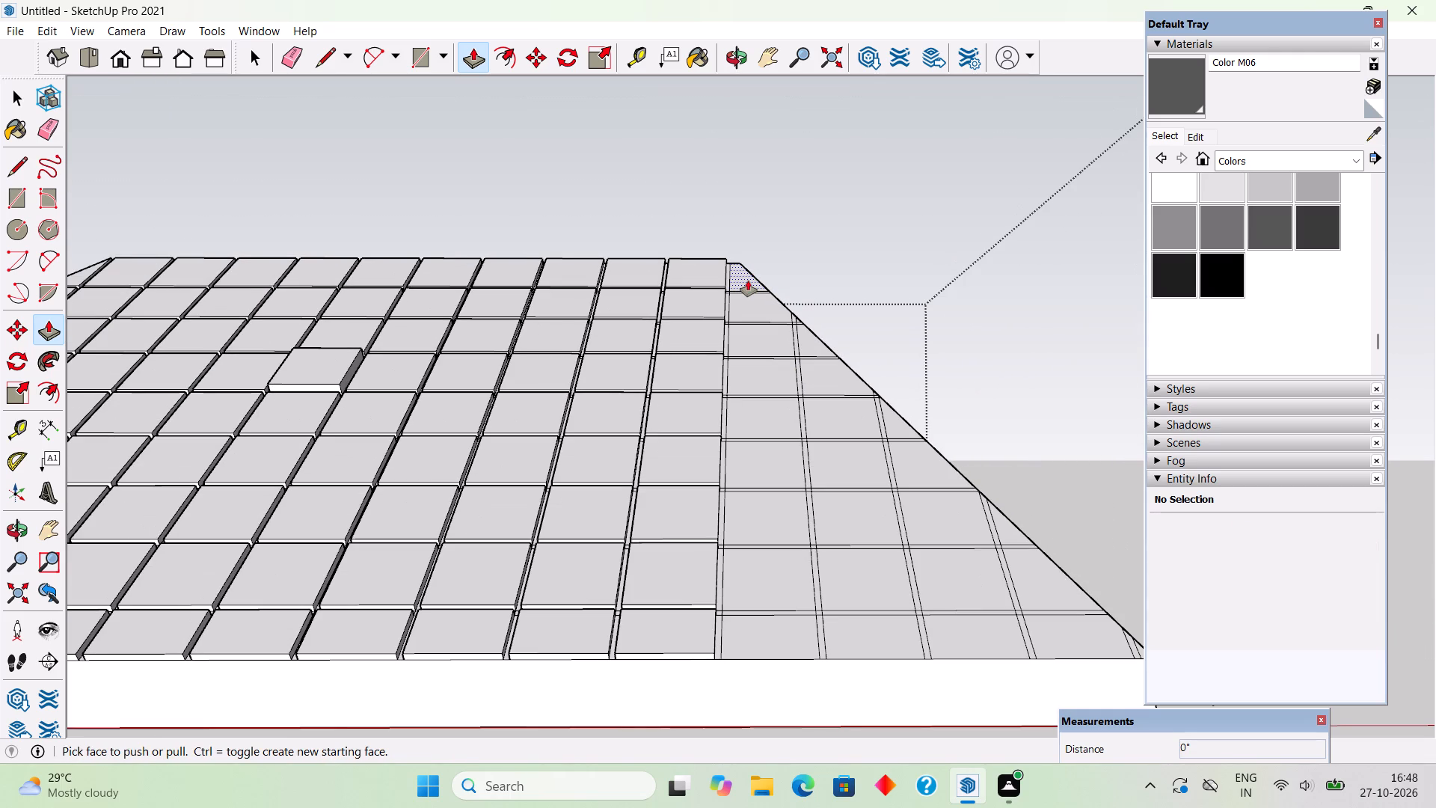
{"action": "double_click", "coordinate": [748, 281]}
{"action": "double_click", "coordinate": [757, 304]}
{"action": "double_click", "coordinate": [759, 343]}
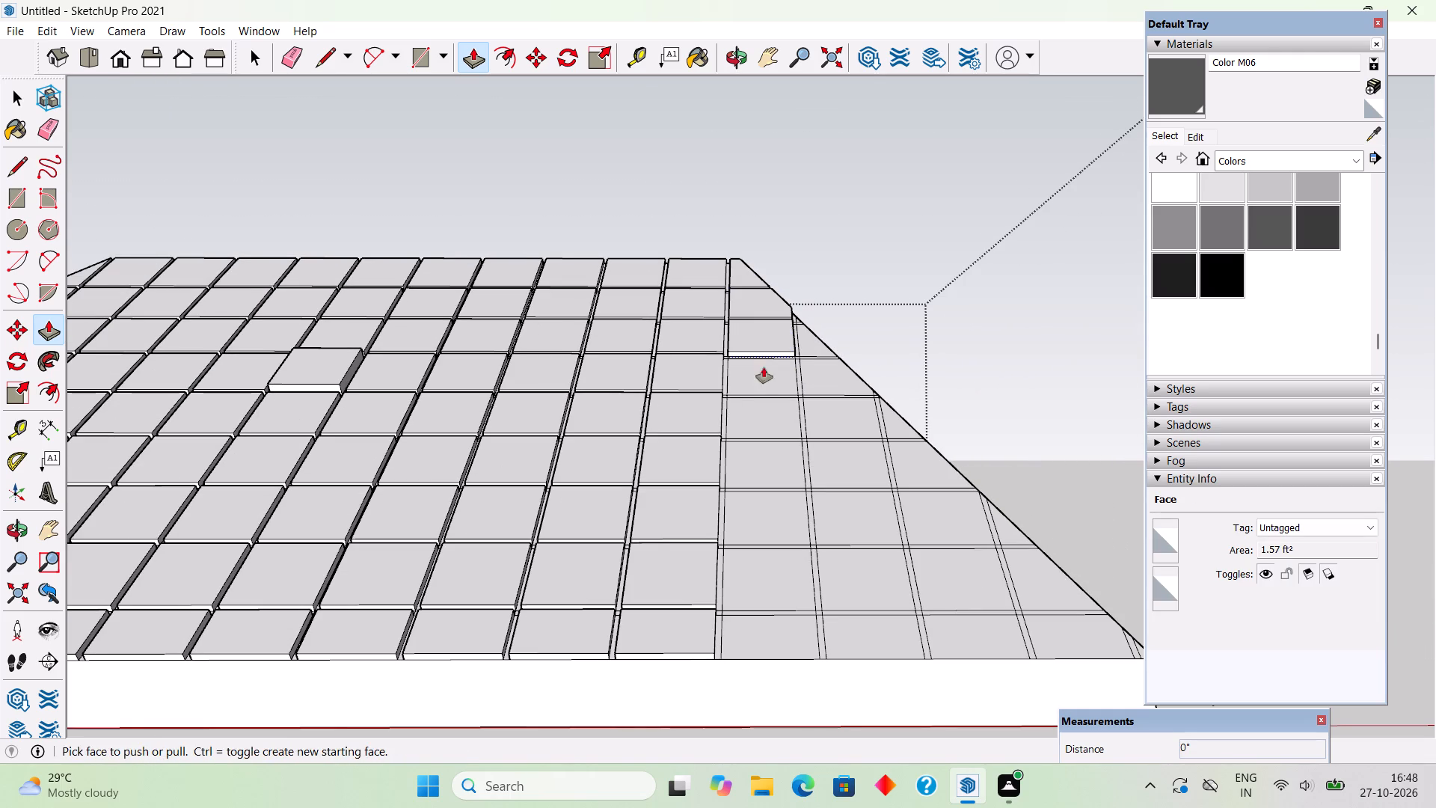
{"action": "double_click", "coordinate": [765, 385]}
{"action": "double_click", "coordinate": [776, 420]}
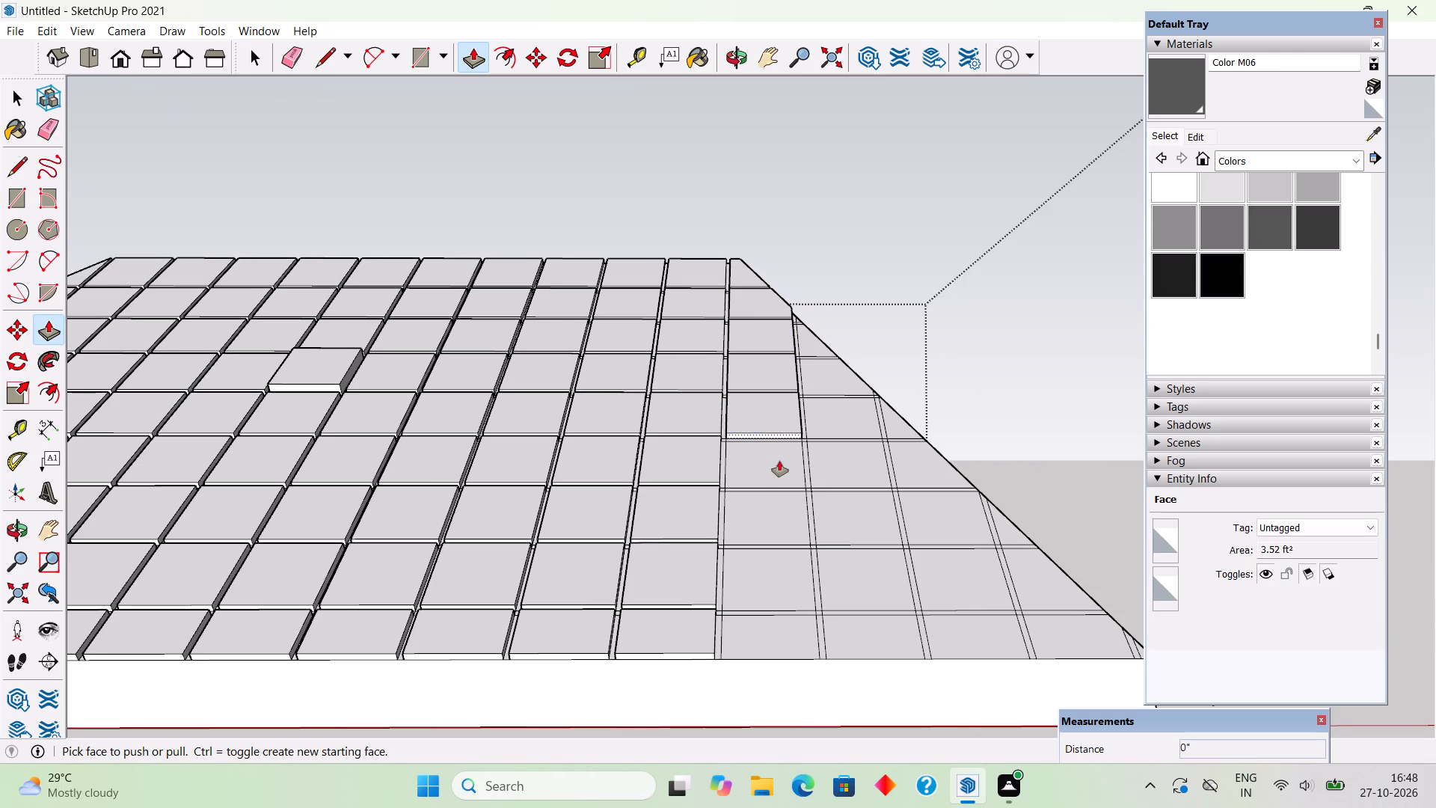
{"action": "double_click", "coordinate": [782, 464]}
{"action": "double_click", "coordinate": [779, 500]}
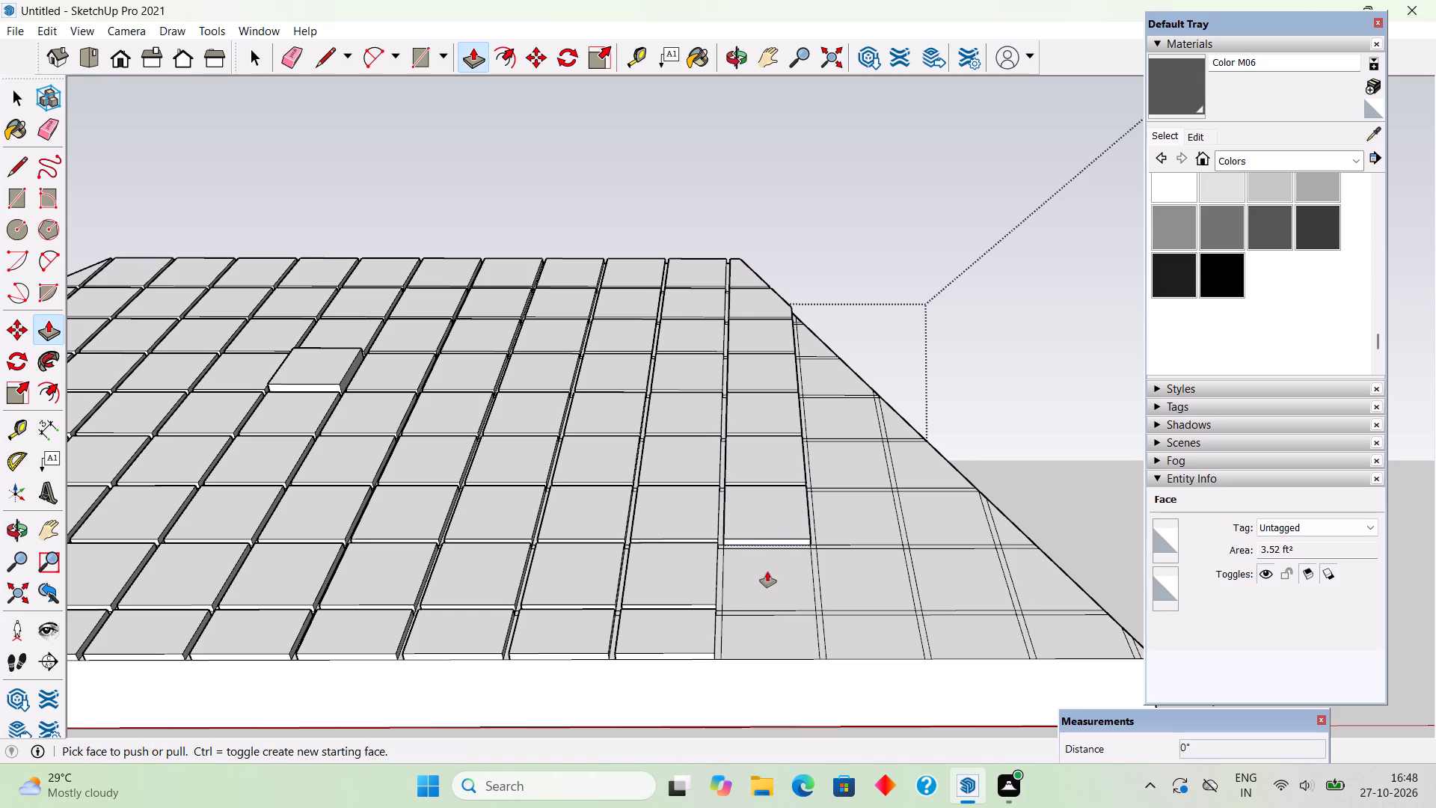
{"action": "double_click", "coordinate": [770, 578]}
{"action": "double_click", "coordinate": [765, 643]}
Repeat the 2" Push/Pull on the next hip-cut column from the eave upwards, including the tiny triangular piece at its top.
{"action": "double_click", "coordinate": [886, 630]}
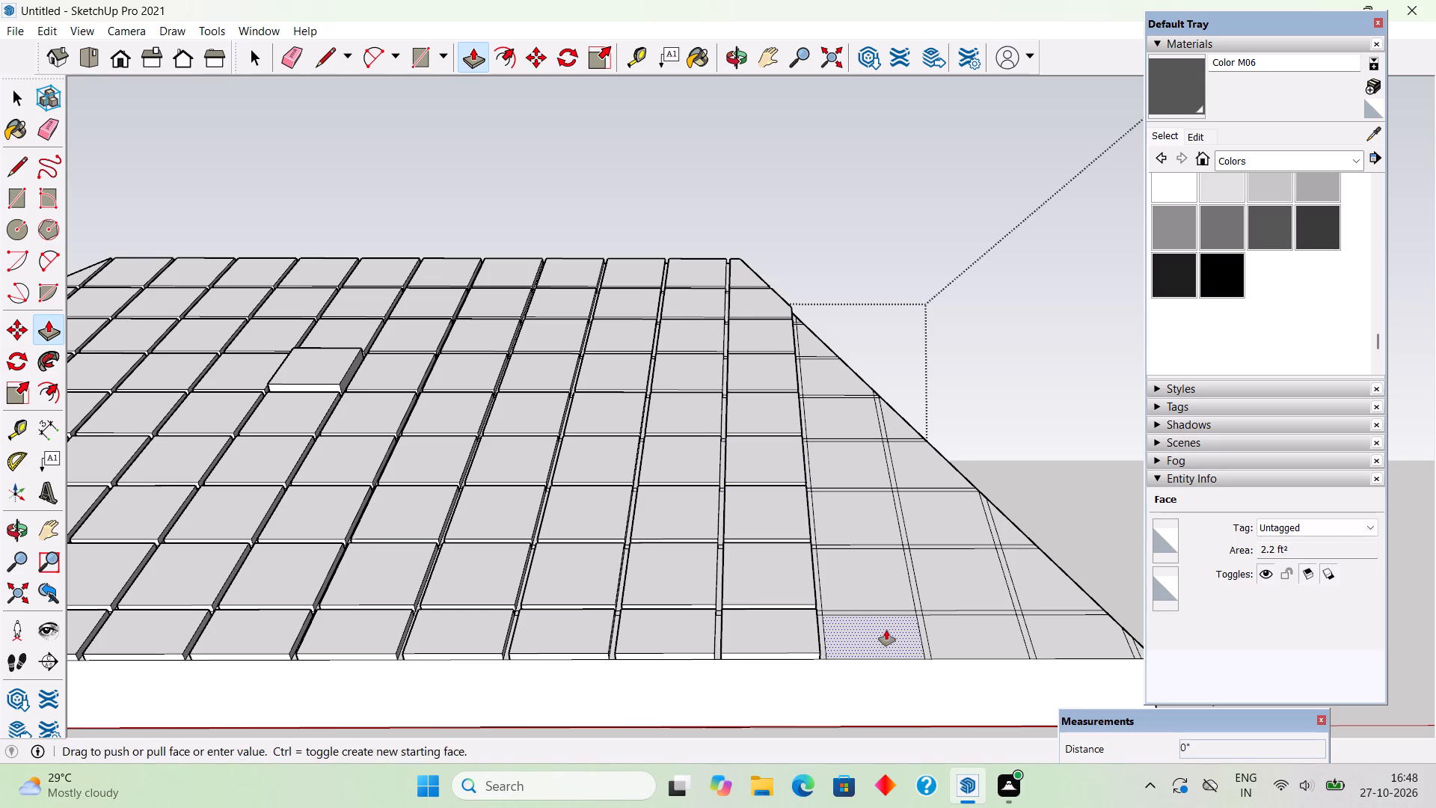
{"action": "double_click", "coordinate": [874, 590]}
{"action": "double_click", "coordinate": [868, 513]}
{"action": "double_click", "coordinate": [854, 462]}
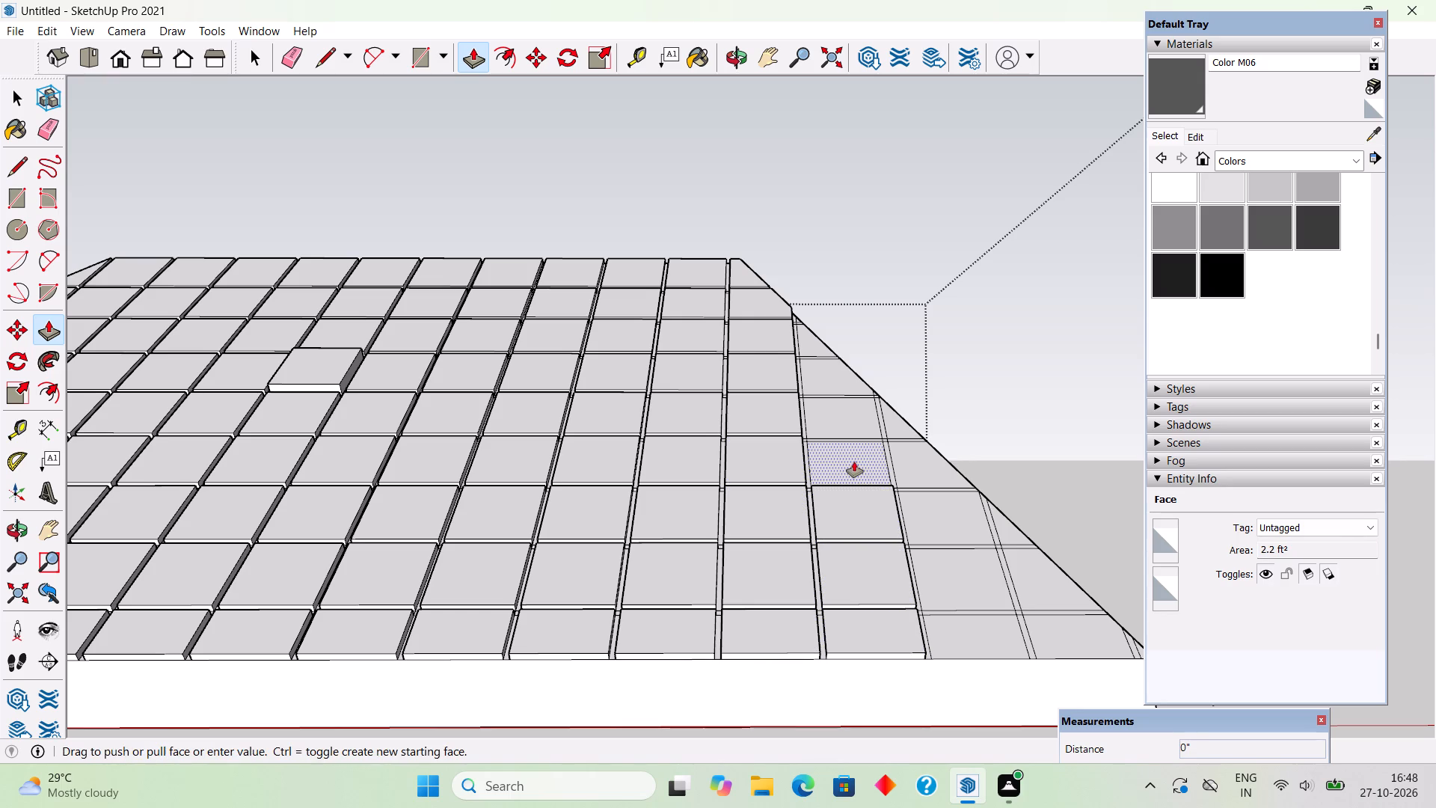
{"action": "double_click", "coordinate": [844, 412]}
{"action": "double_click", "coordinate": [837, 374]}
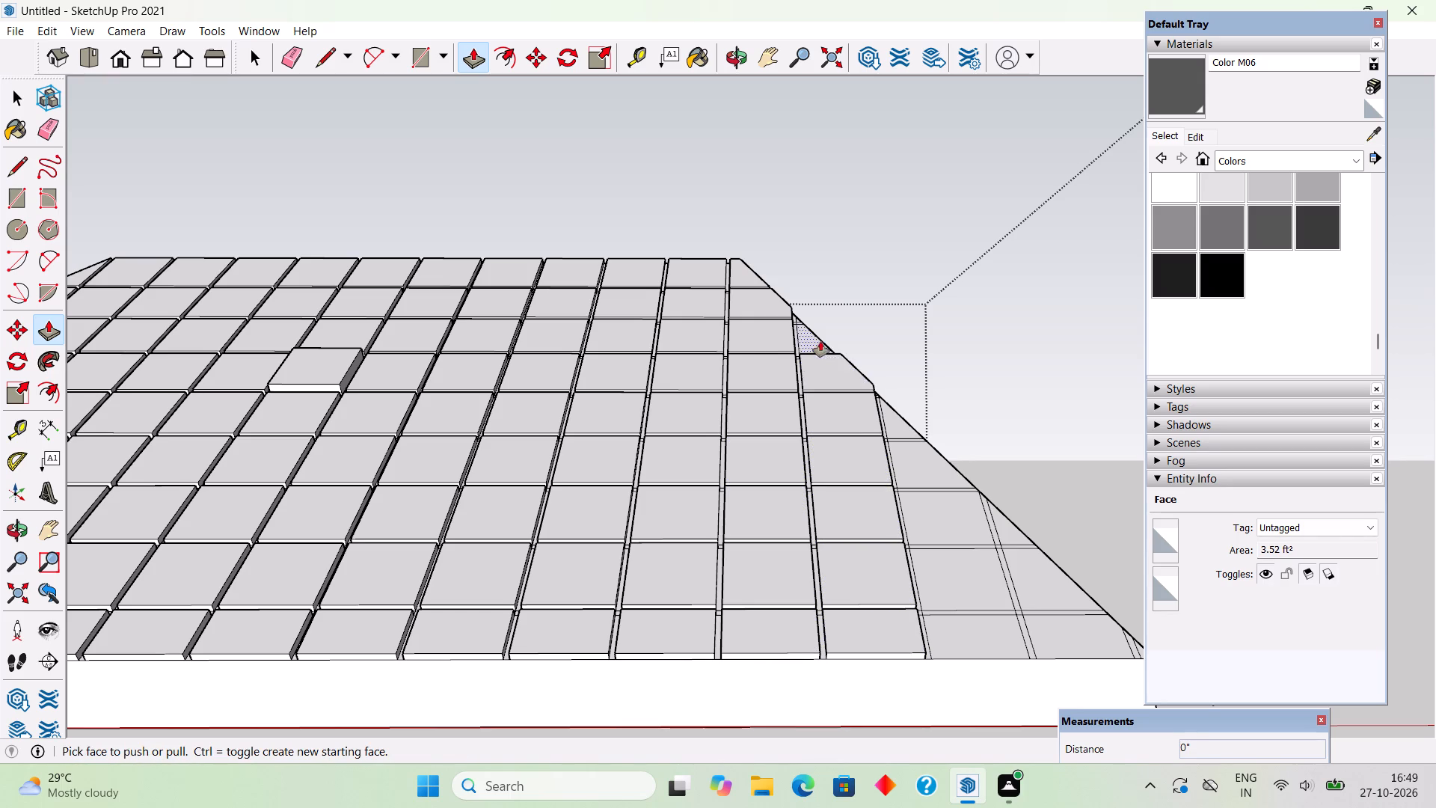
{"action": "scroll", "coordinate": [816, 336], "scroll_direction": "up", "scroll_amount": 5}
{"action": "double_click", "coordinate": [816, 336]}
{"action": "scroll", "coordinate": [824, 379], "scroll_direction": "up", "scroll_amount": 5}
{"action": "middle_click_drag", "start_coordinate": [847, 527], "coordinate": [909, 735]}
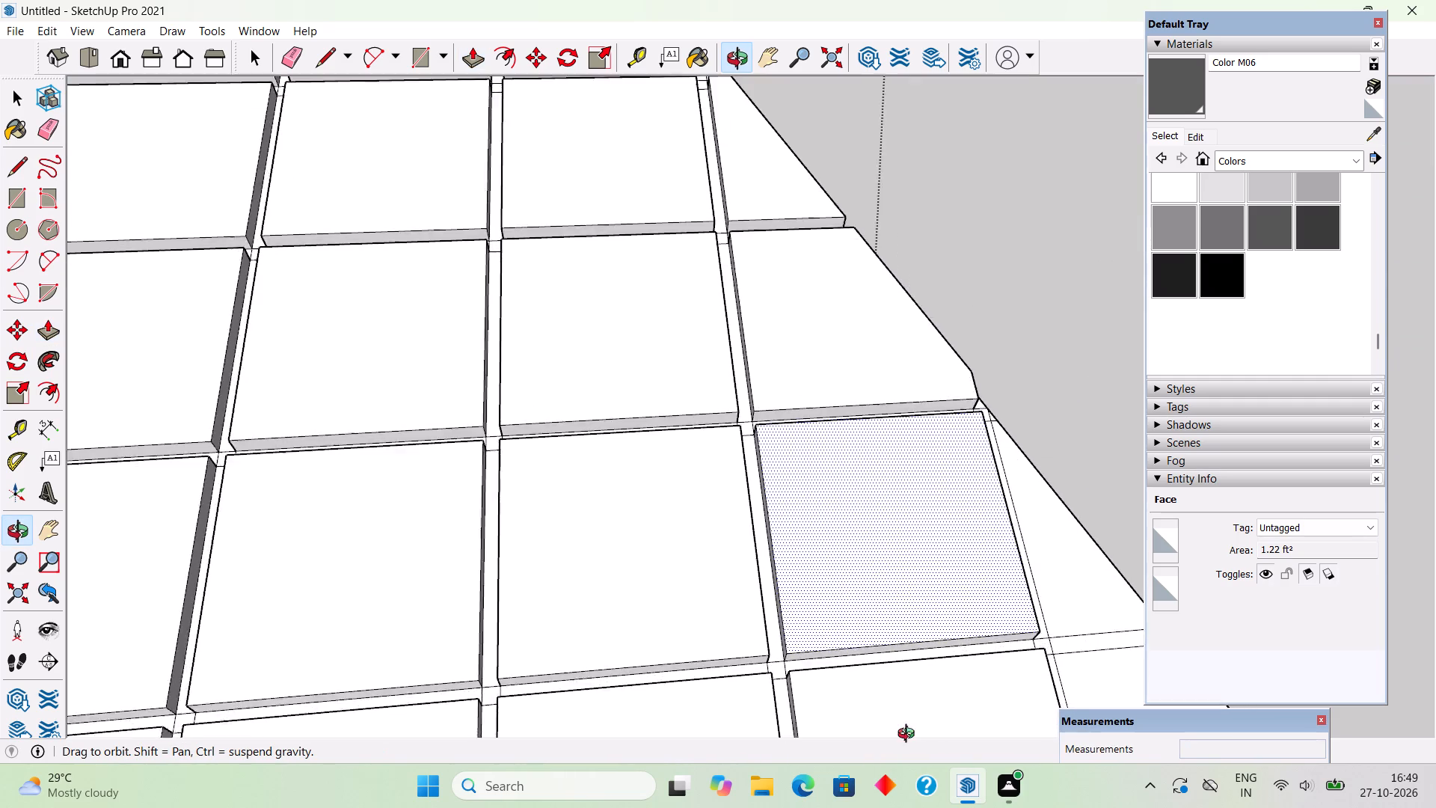
{"action": "middle_click_drag", "start_coordinate": [909, 735], "coordinate": [910, 738]}
{"action": "scroll", "coordinate": [912, 723], "scroll_direction": "down", "scroll_amount": 4}
{"action": "scroll", "coordinate": [761, 186], "scroll_direction": "up", "scroll_amount": 7}
{"action": "double_click", "coordinate": [739, 234]}
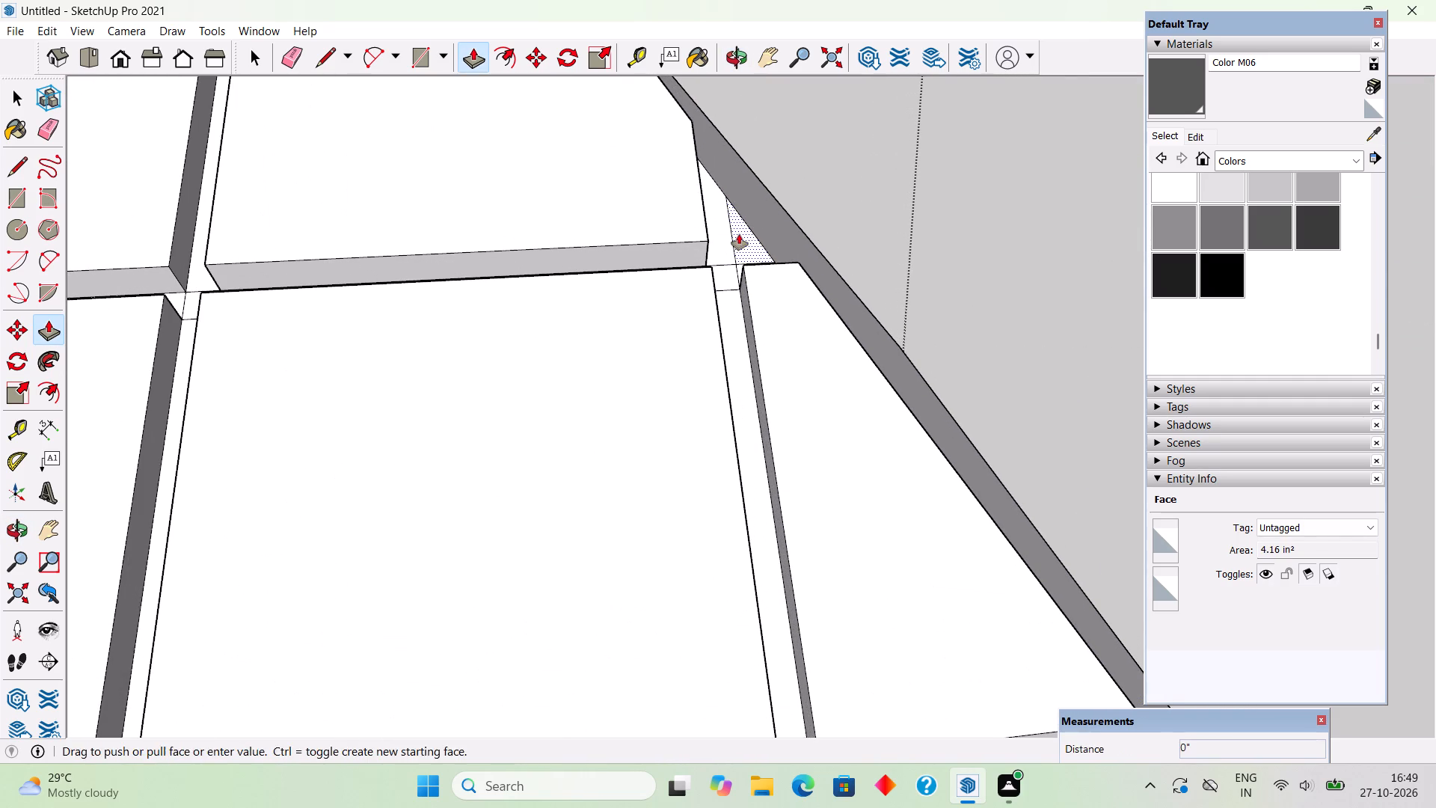
Repeat the 2" Push/Pull on the top three cells of the next hip-cut column and the small triangle beside the third.
{"action": "scroll", "coordinate": [413, 333], "scroll_direction": "down", "scroll_amount": 17}
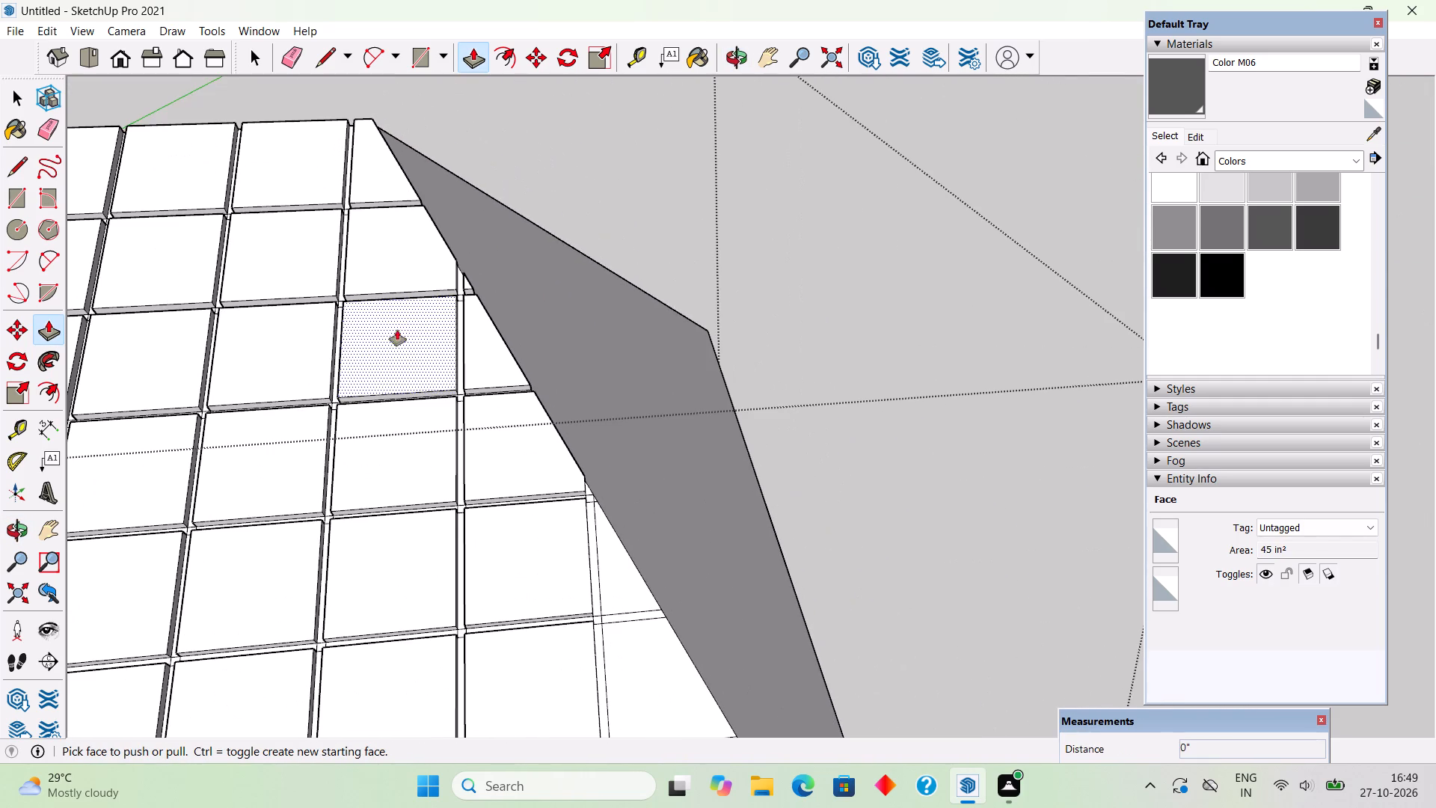
{"action": "scroll", "coordinate": [574, 510], "scroll_direction": "up", "scroll_amount": 3}
{"action": "double_click", "coordinate": [631, 574]}
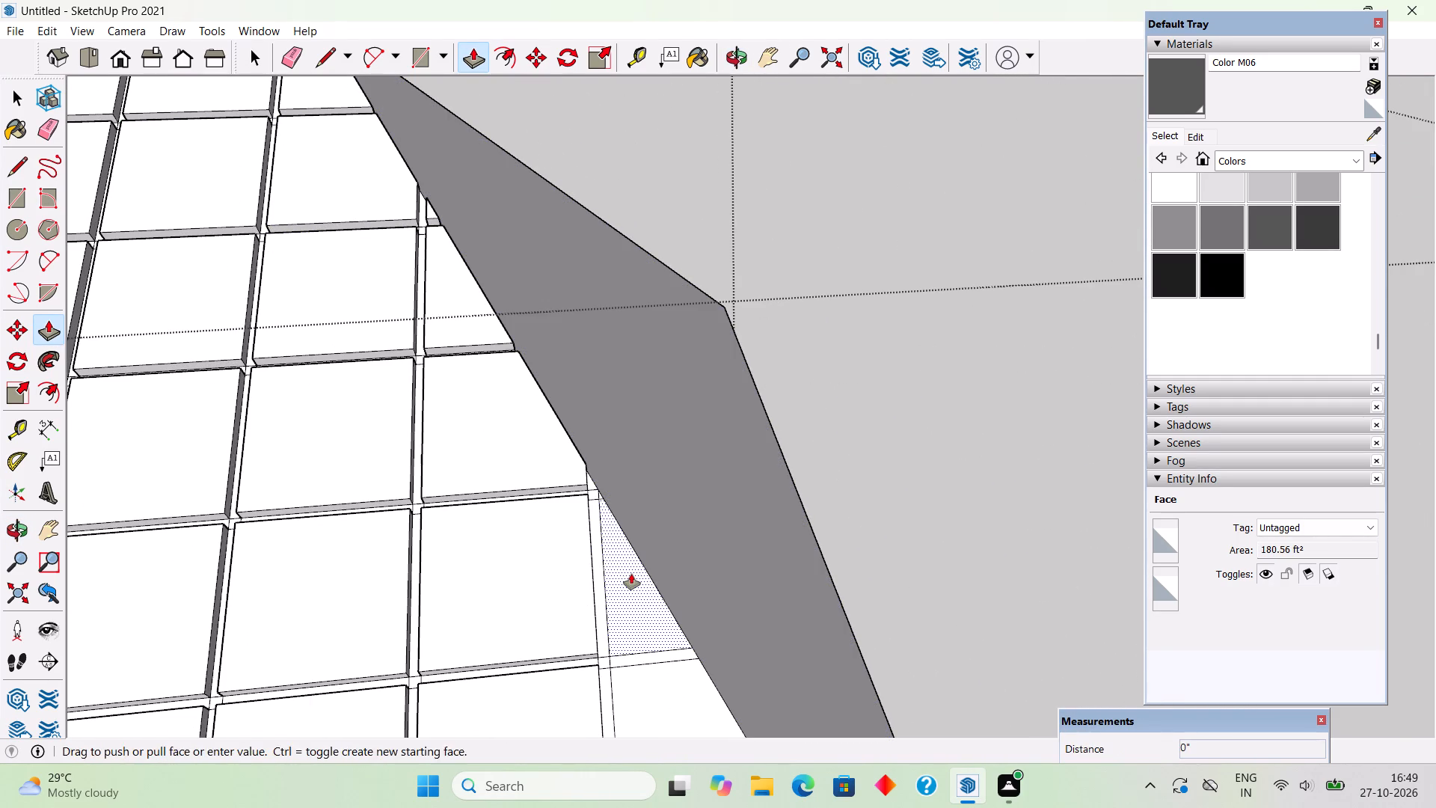
{"action": "scroll", "coordinate": [608, 515], "scroll_direction": "up", "scroll_amount": 4}
{"action": "middle_click_drag", "start_coordinate": [629, 575], "coordinate": [766, 729]}
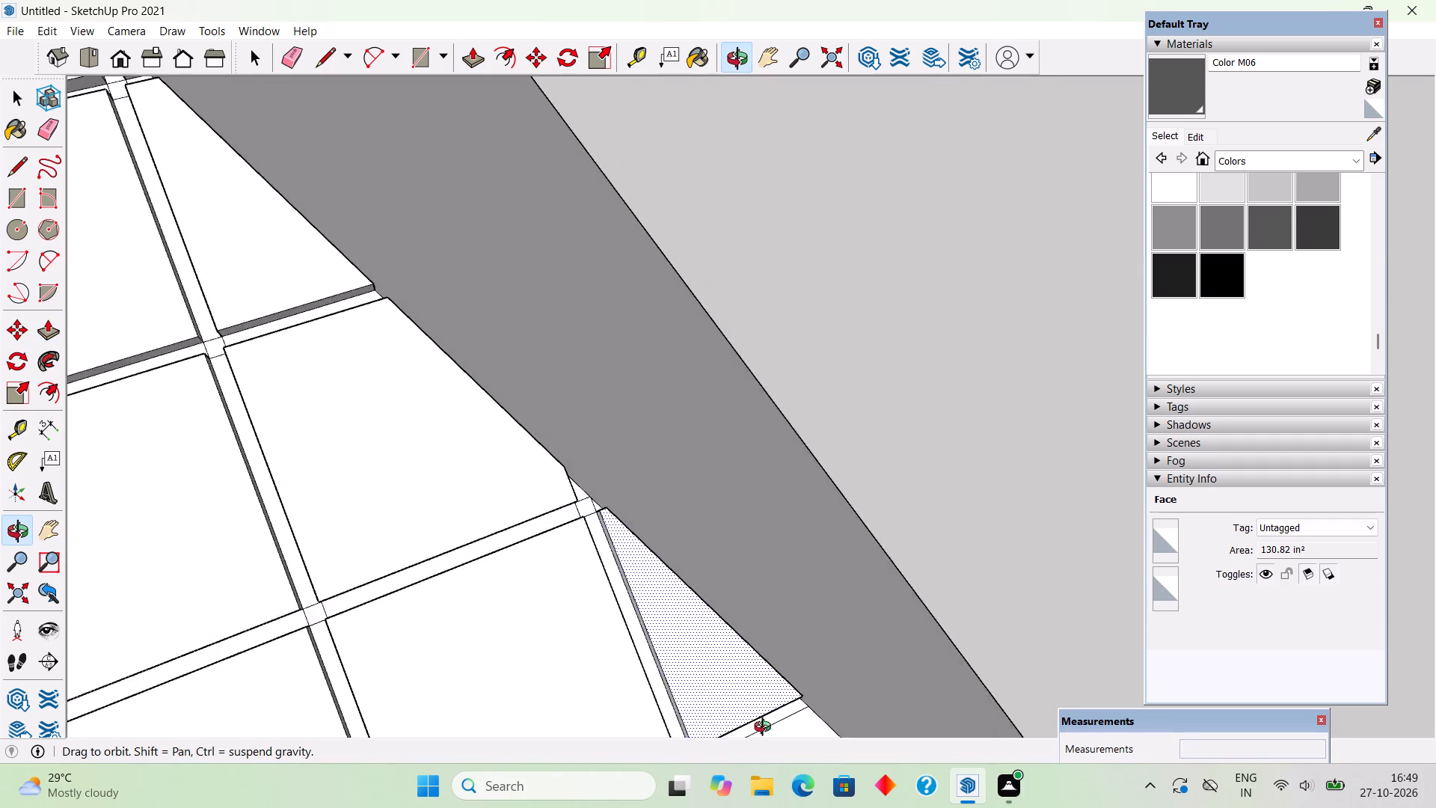
{"action": "middle_click_drag", "start_coordinate": [766, 729], "coordinate": [614, 533]}
{"action": "scroll", "coordinate": [583, 477], "scroll_direction": "down", "scroll_amount": 12}
{"action": "double_click", "coordinate": [628, 593]}
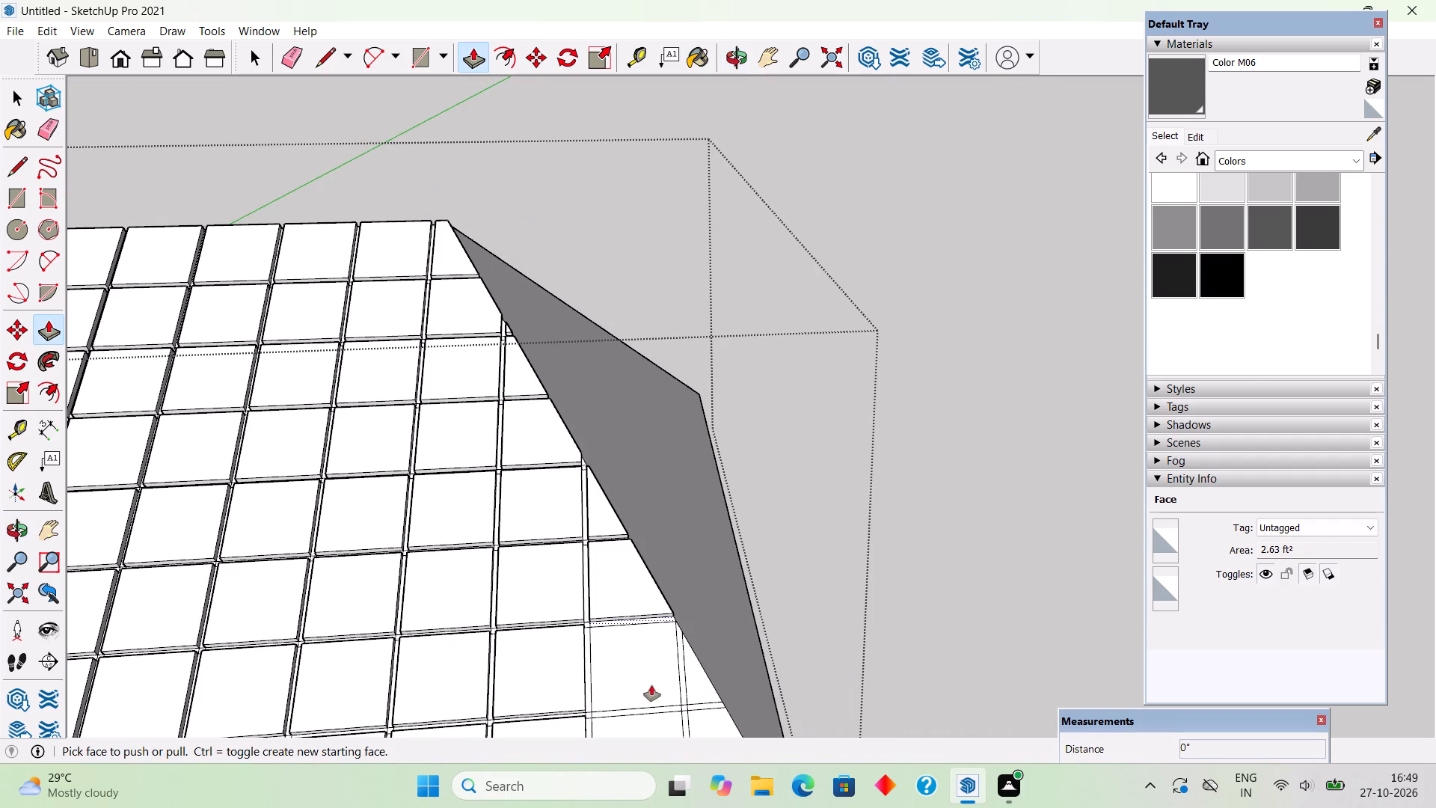
{"action": "double_click", "coordinate": [651, 685]}
{"action": "double_click", "coordinate": [704, 679]}
Repeat the 2" Push/Pull on the last four flat cells at the far eave corner and on the small corner triangle.
{"action": "scroll", "coordinate": [694, 438], "scroll_direction": "down", "scroll_amount": 5}
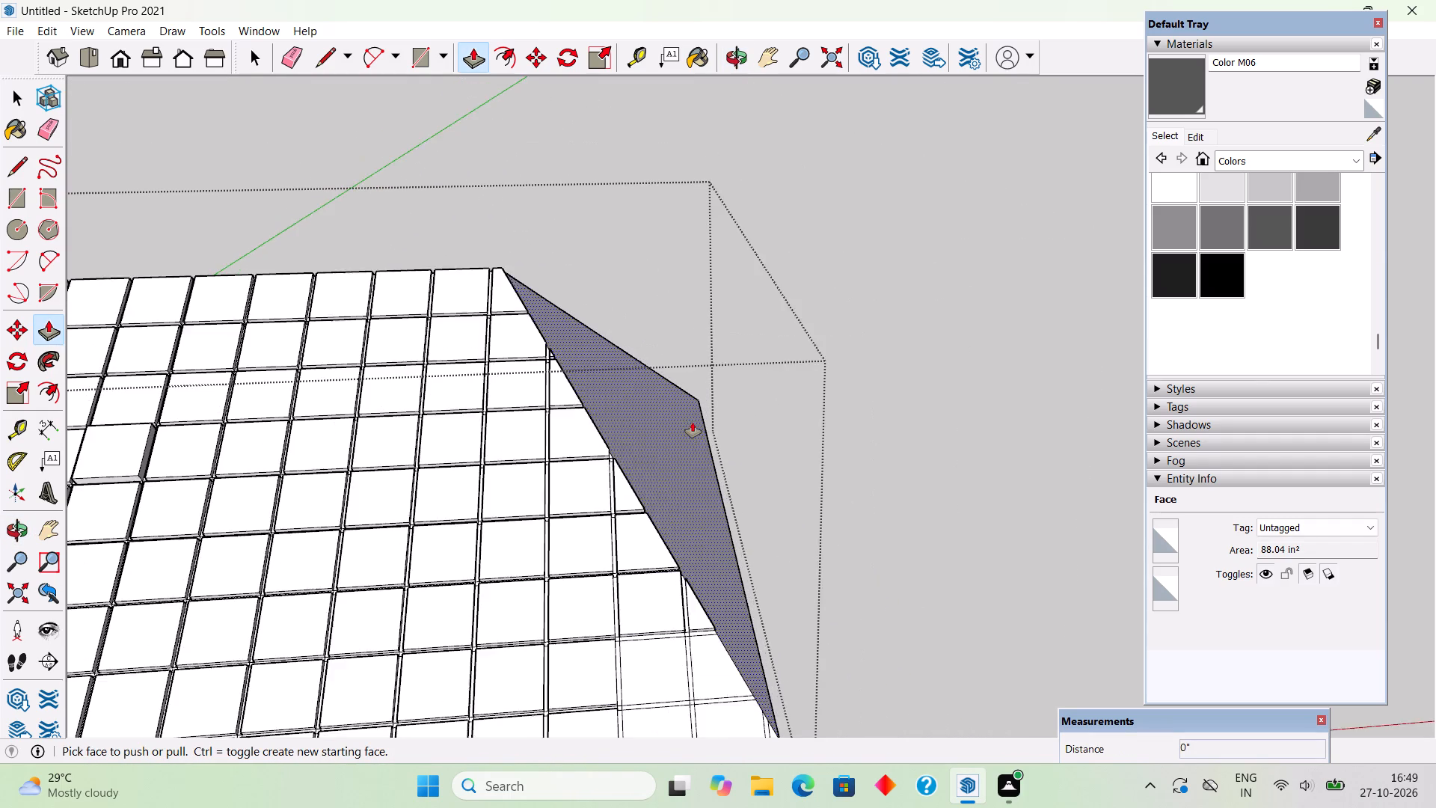
{"action": "scroll", "coordinate": [695, 666], "scroll_direction": "up", "scroll_amount": 6}
{"action": "scroll", "coordinate": [659, 584], "scroll_direction": "up", "scroll_amount": 4}
{"action": "double_click", "coordinate": [653, 569]}
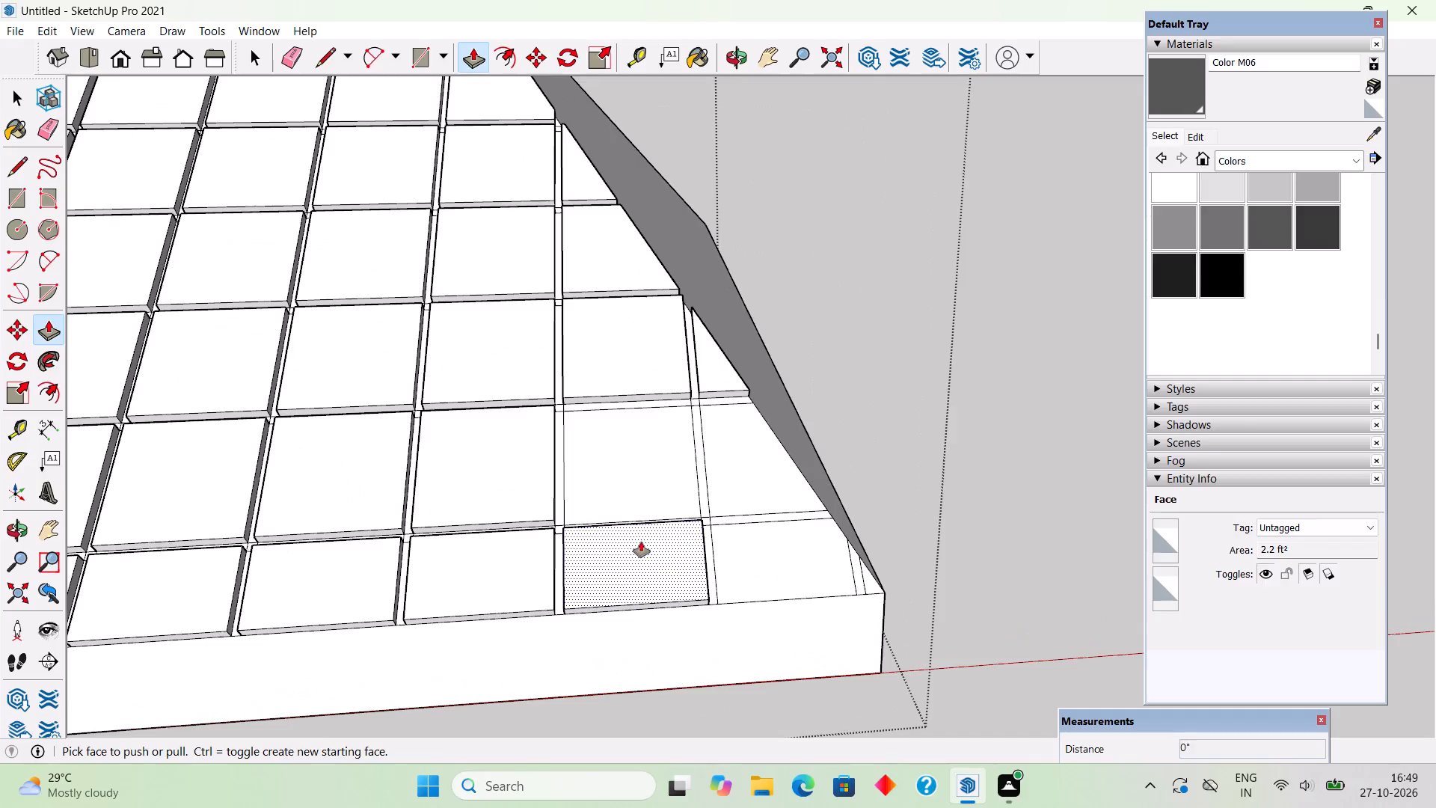
{"action": "double_click", "coordinate": [634, 497]}
{"action": "double_click", "coordinate": [746, 471]}
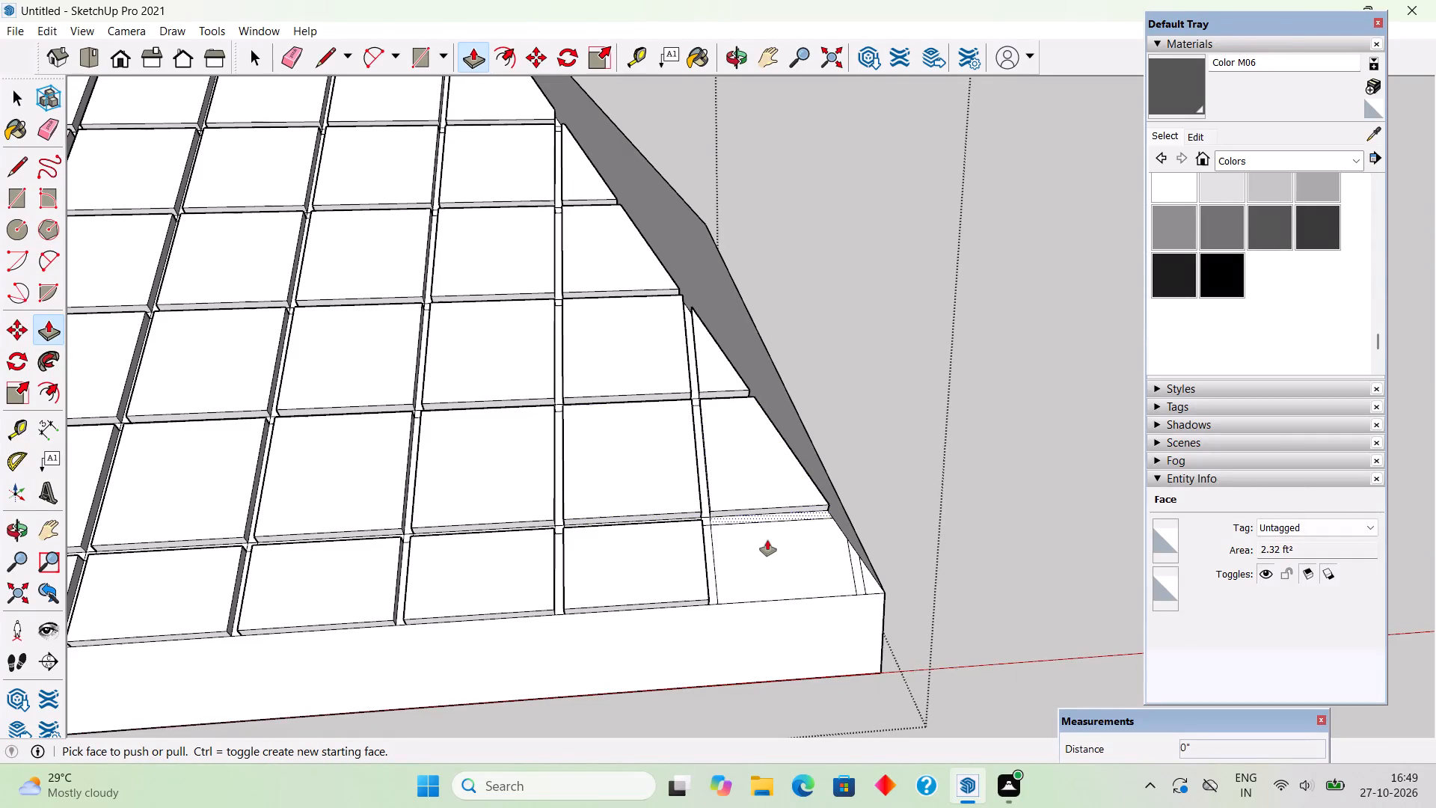
{"action": "double_click", "coordinate": [767, 542]}
{"action": "scroll", "coordinate": [902, 599], "scroll_direction": "up", "scroll_amount": 5}
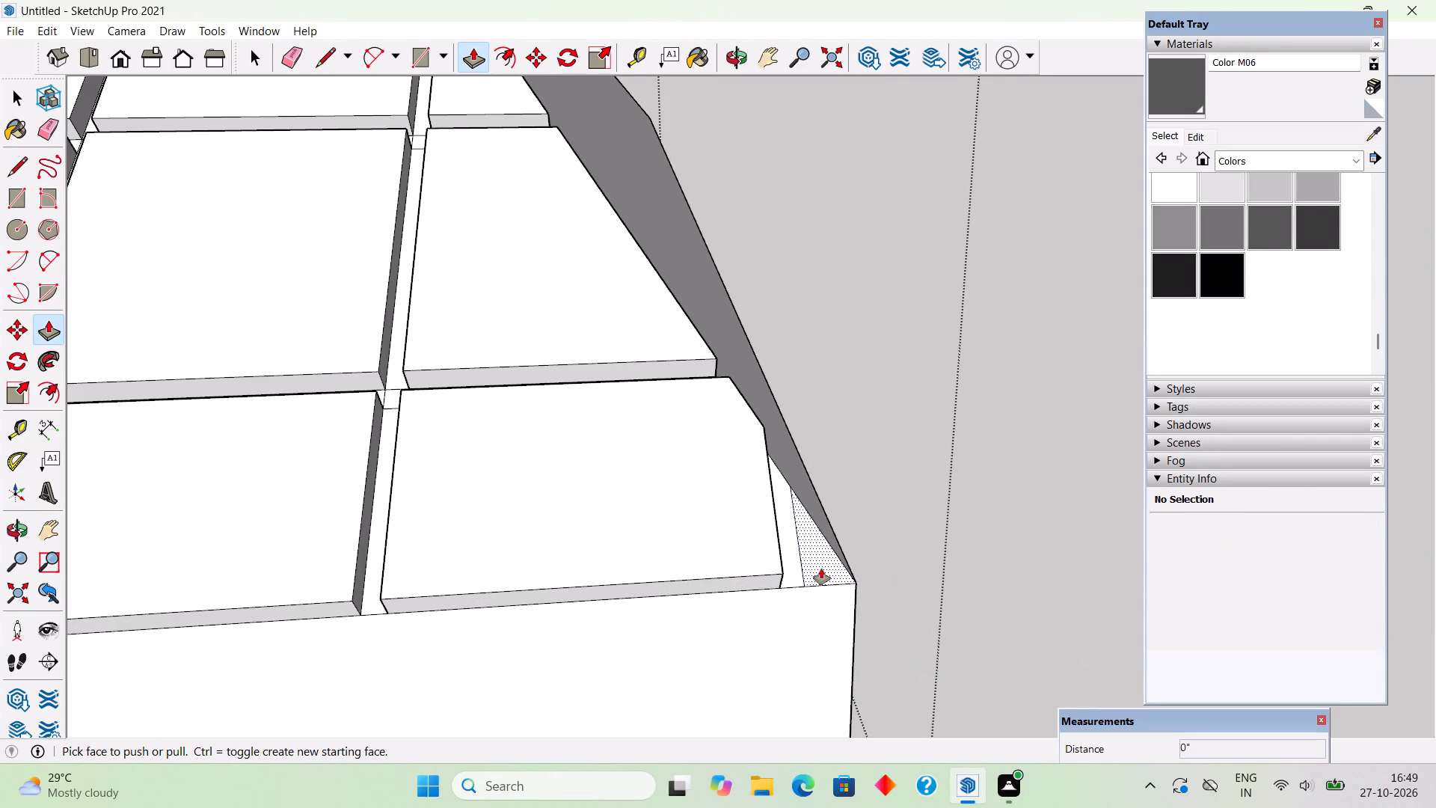
{"action": "double_click", "coordinate": [821, 569]}
{"action": "scroll", "coordinate": [821, 569], "scroll_direction": "down", "scroll_amount": 20}
{"action": "scroll", "coordinate": [821, 569], "scroll_direction": "down", "scroll_amount": 1}
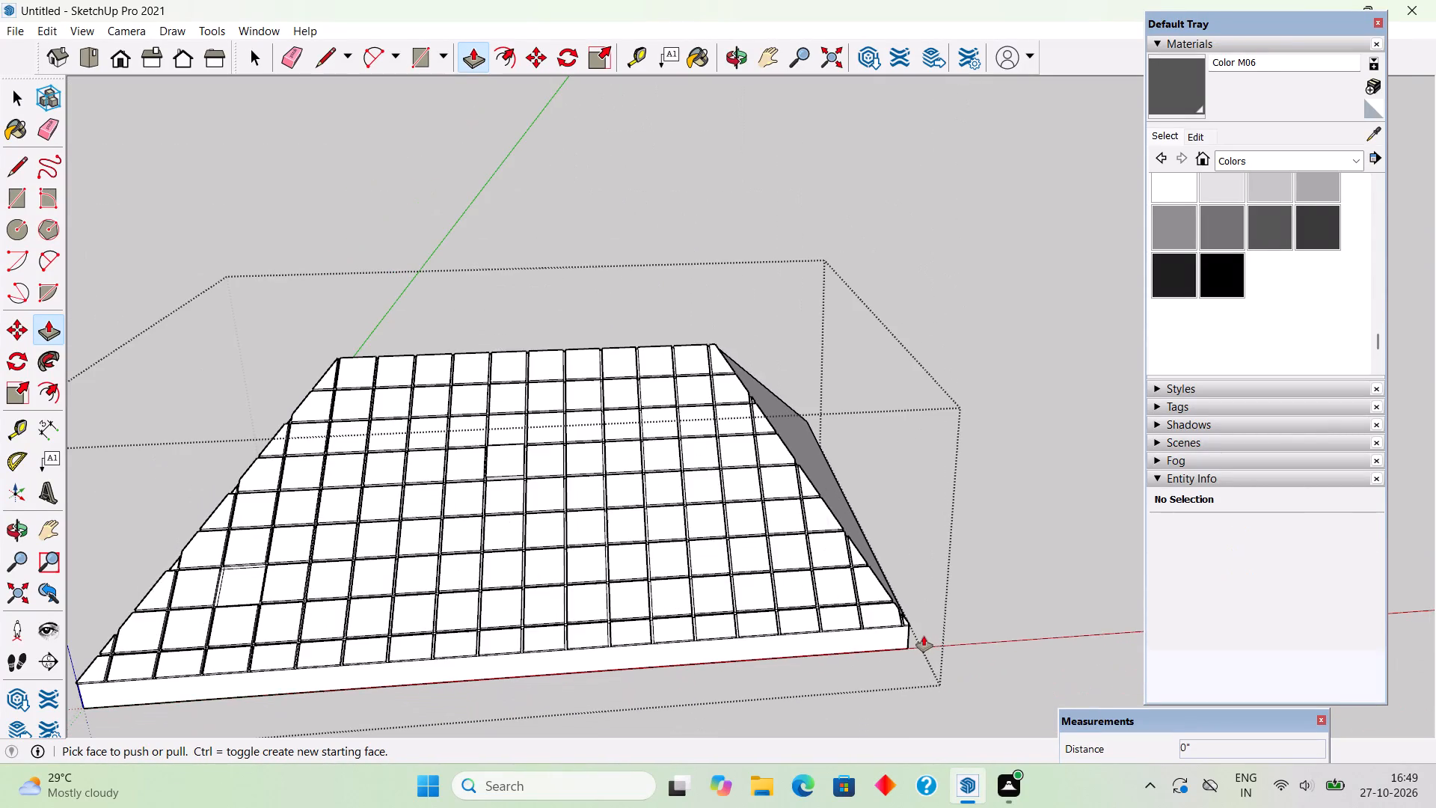
Repeat the 2" Push/Pull on the missed flat cell beside the near hip of the front slope.
{"action": "middle_click_drag", "start_coordinate": [481, 612], "coordinate": [987, 490]}
{"action": "scroll", "coordinate": [967, 474], "scroll_direction": "down", "scroll_amount": 4}
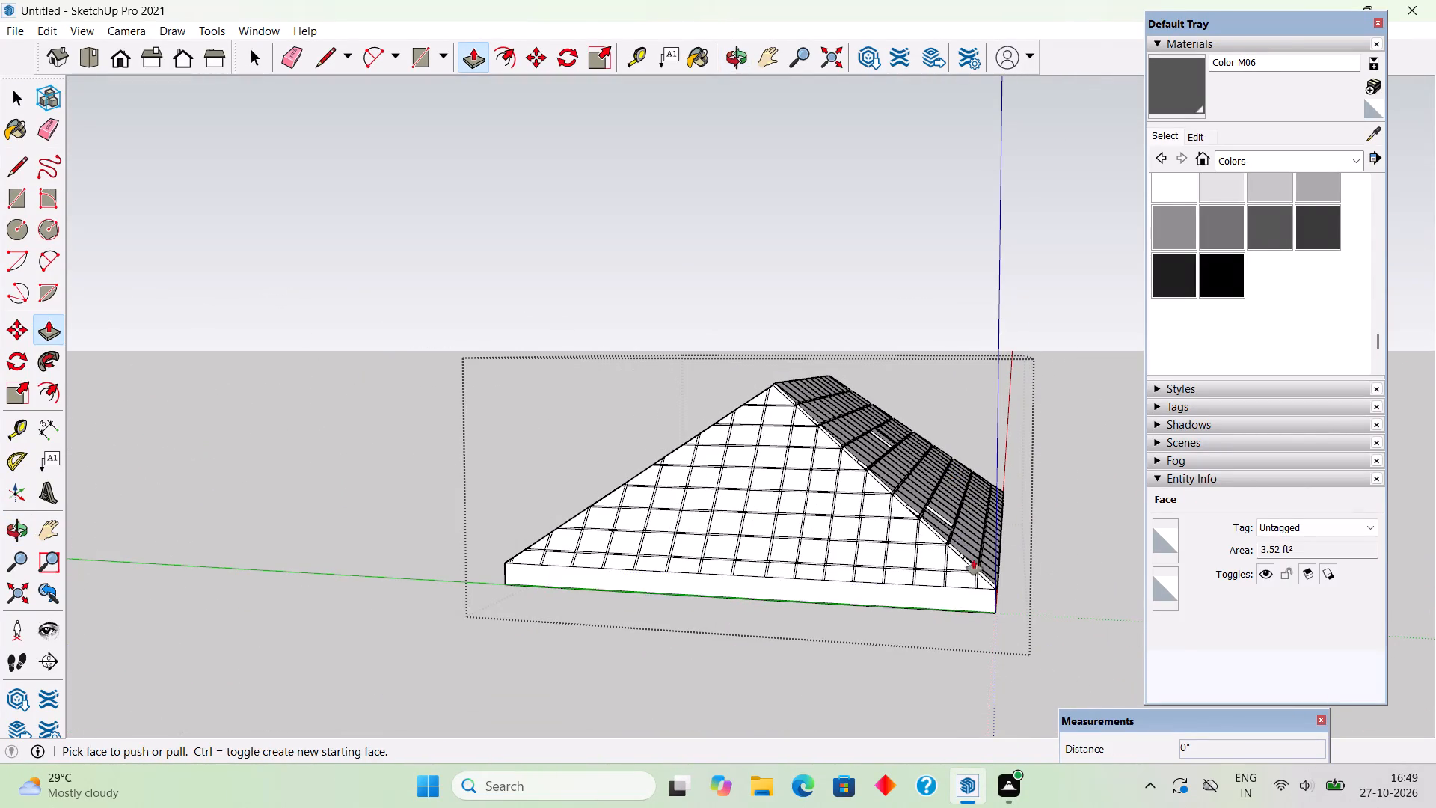
{"action": "middle_click_drag", "start_coordinate": [943, 545], "coordinate": [1024, 568]}
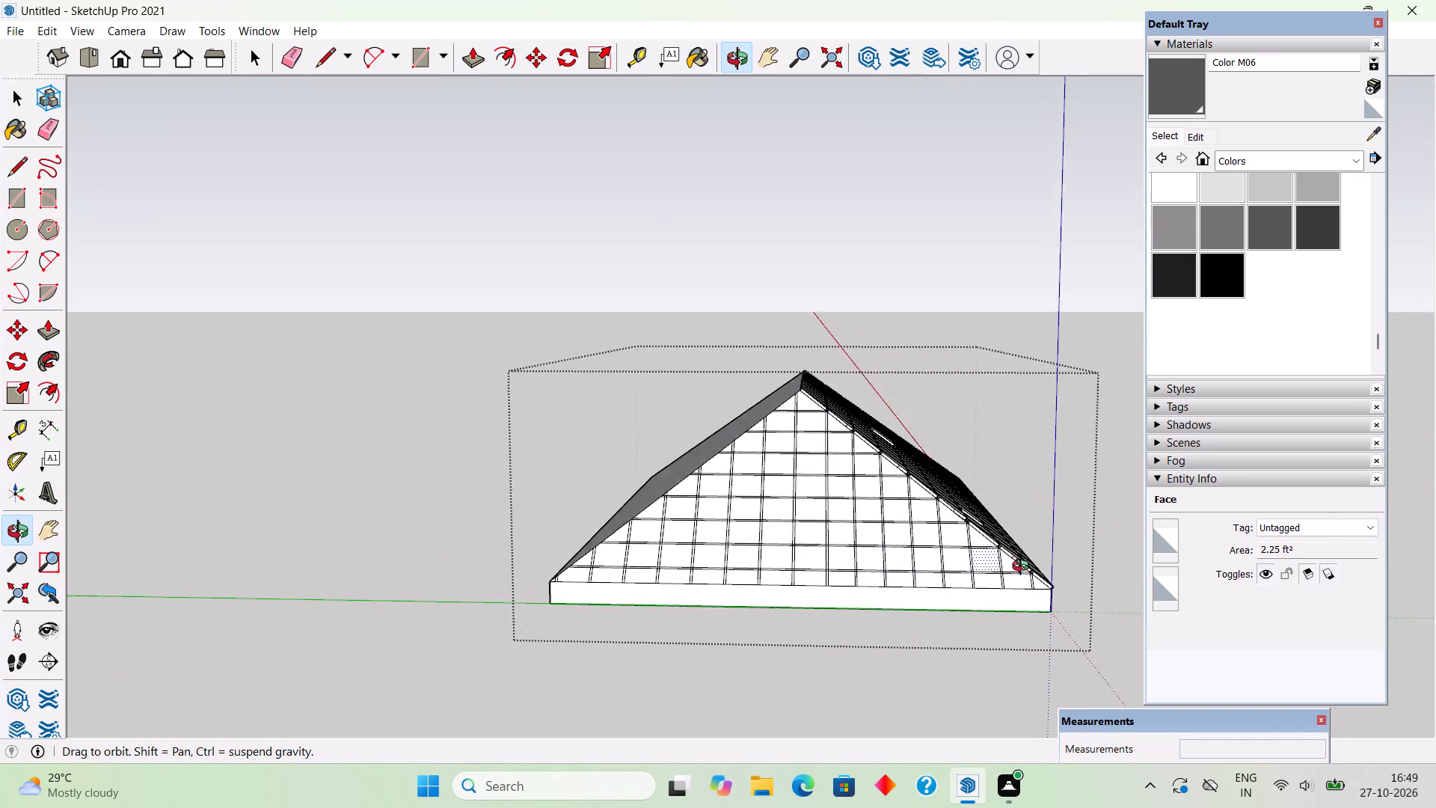
{"action": "middle_click_drag", "start_coordinate": [1024, 568], "coordinate": [999, 609]}
{"action": "scroll", "coordinate": [992, 562], "scroll_direction": "up", "scroll_amount": 17}
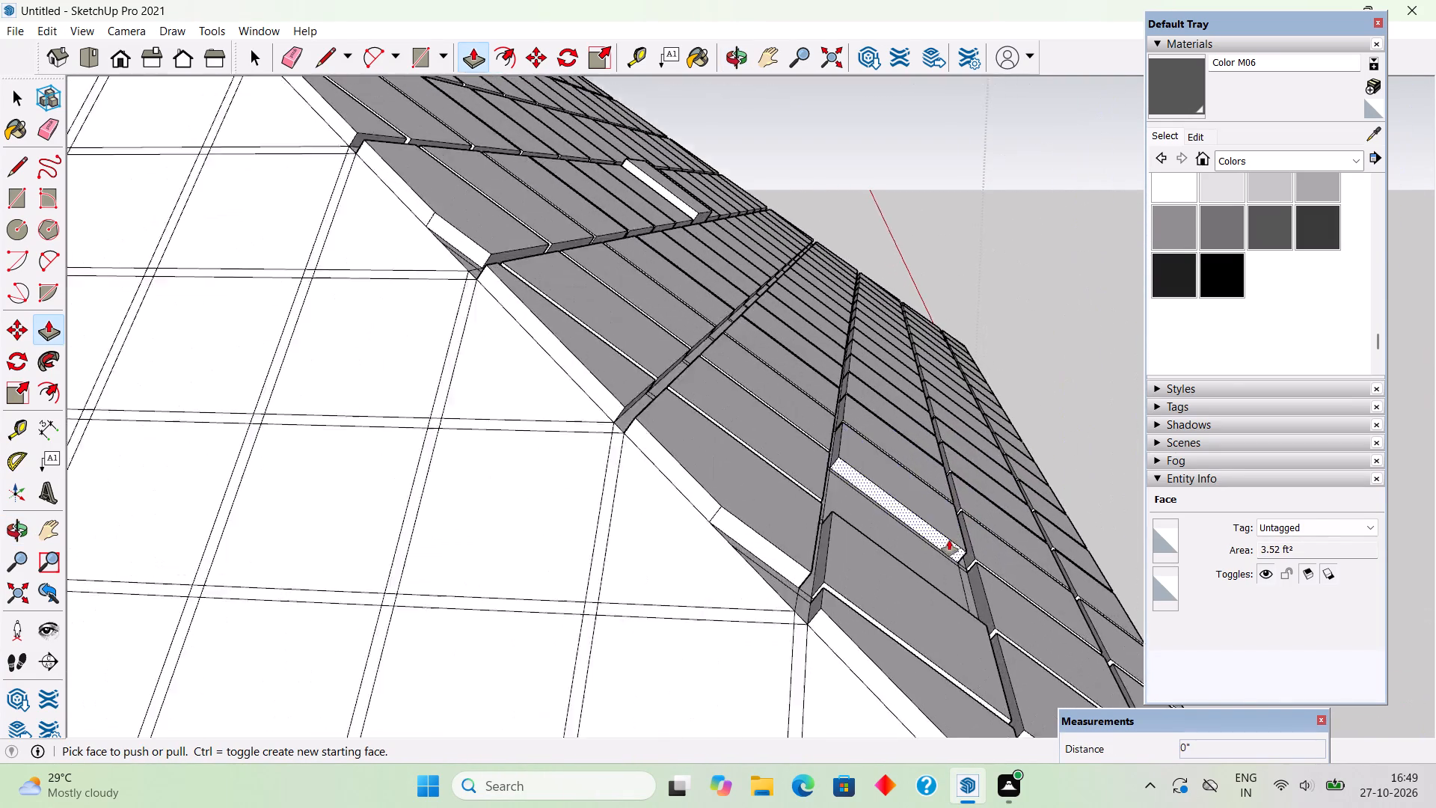
{"action": "scroll", "coordinate": [949, 540], "scroll_direction": "up", "scroll_amount": 2}
{"action": "middle_click_drag", "start_coordinate": [935, 564], "coordinate": [457, 546]}
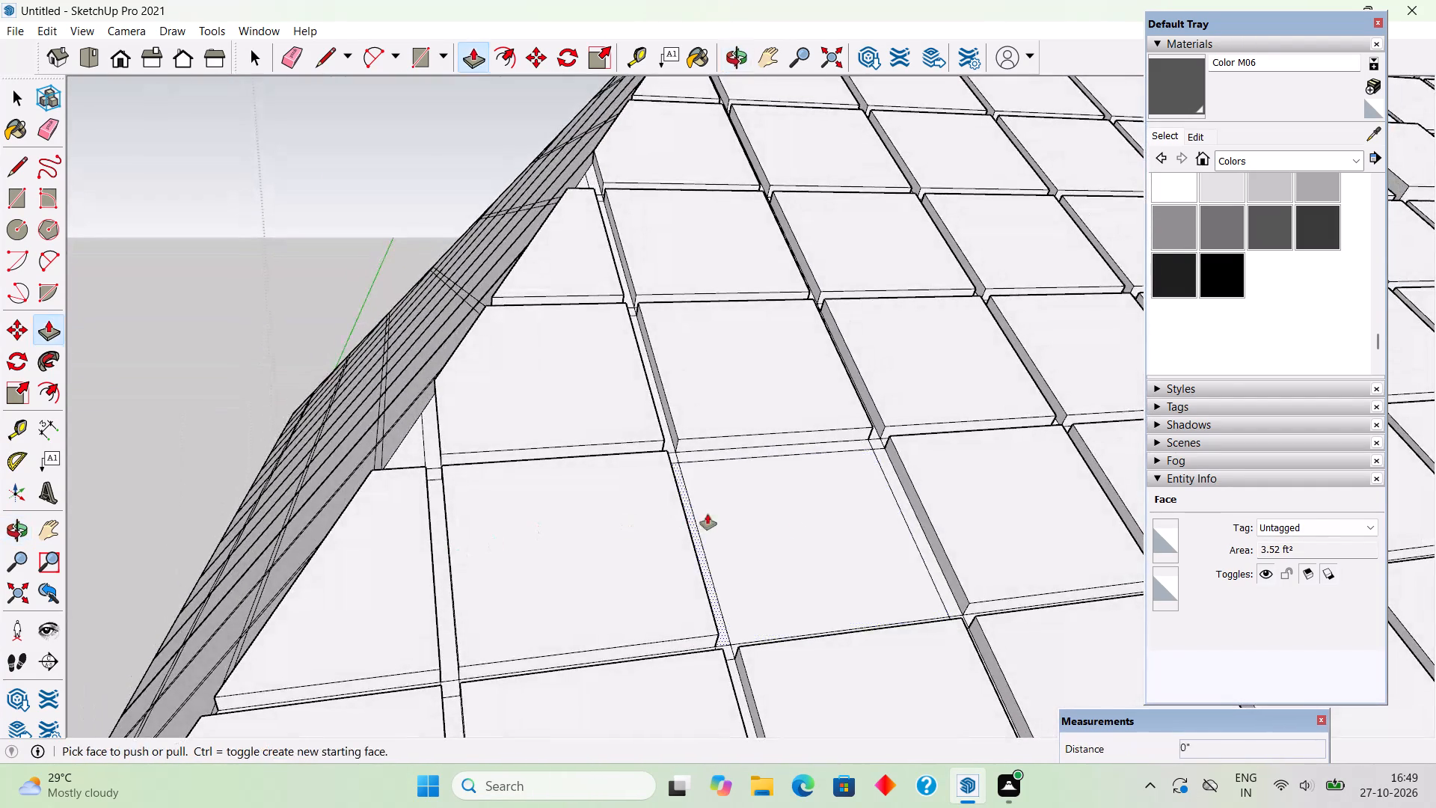
{"action": "double_click", "coordinate": [797, 521]}
Repeat the 2" Push/Pull on the leftover tiny triangular pieces along the near hip edge of the front slope.
{"action": "middle_click_drag", "start_coordinate": [536, 587], "coordinate": [959, 512]}
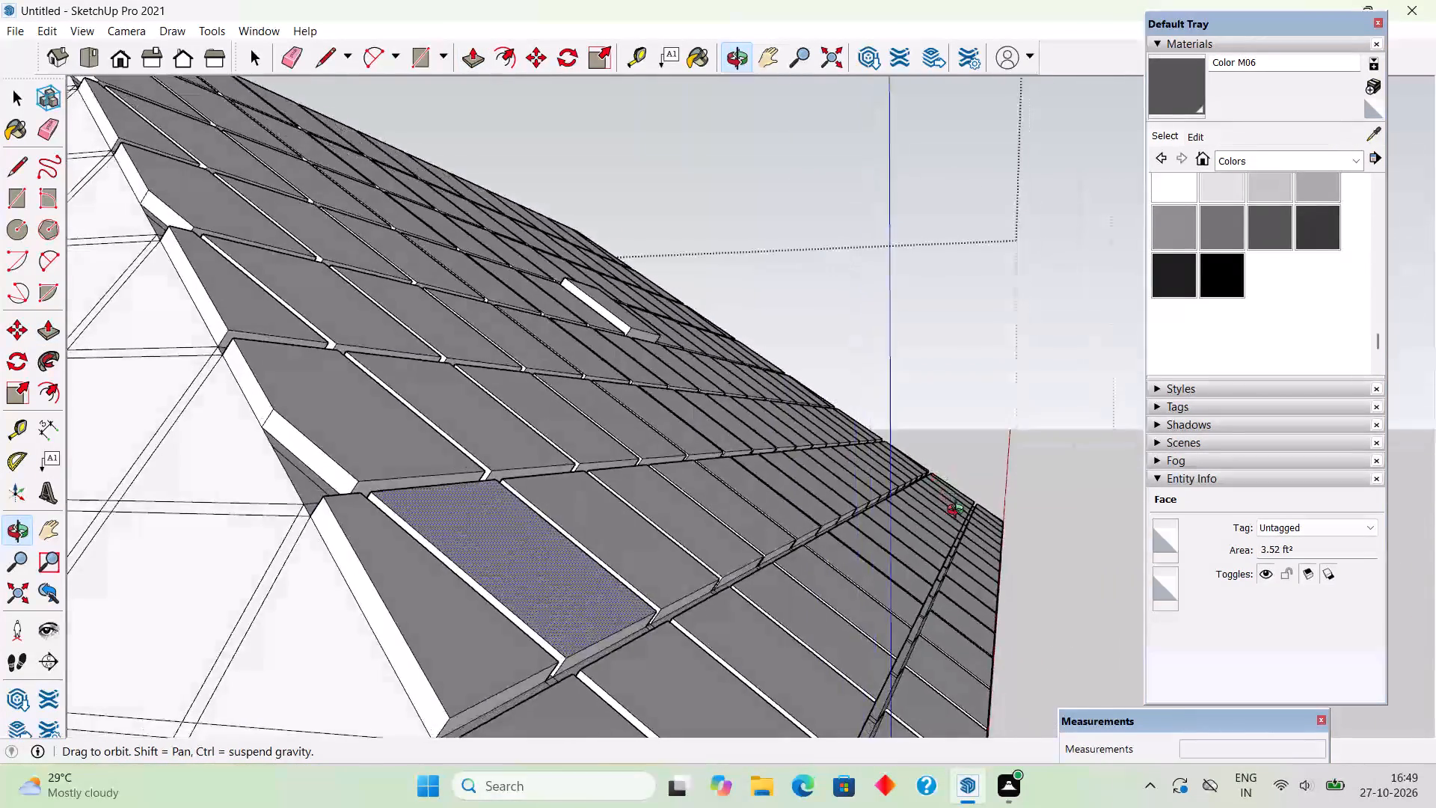
{"action": "middle_click_drag", "start_coordinate": [959, 512], "coordinate": [948, 557]}
{"action": "scroll", "coordinate": [298, 518], "scroll_direction": "up", "scroll_amount": 4}
{"action": "double_click", "coordinate": [296, 493]}
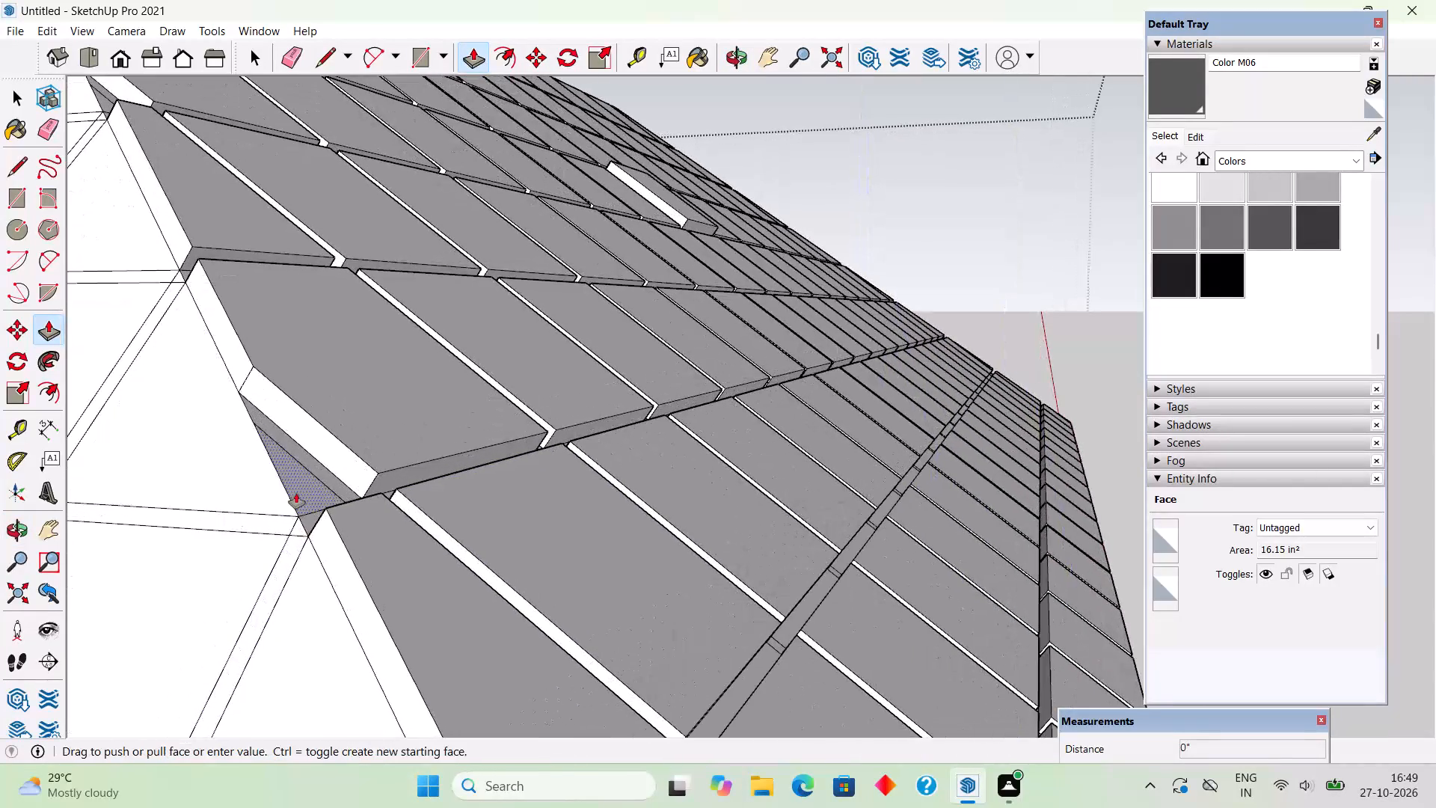
{"action": "scroll", "coordinate": [294, 489], "scroll_direction": "down", "scroll_amount": 11}
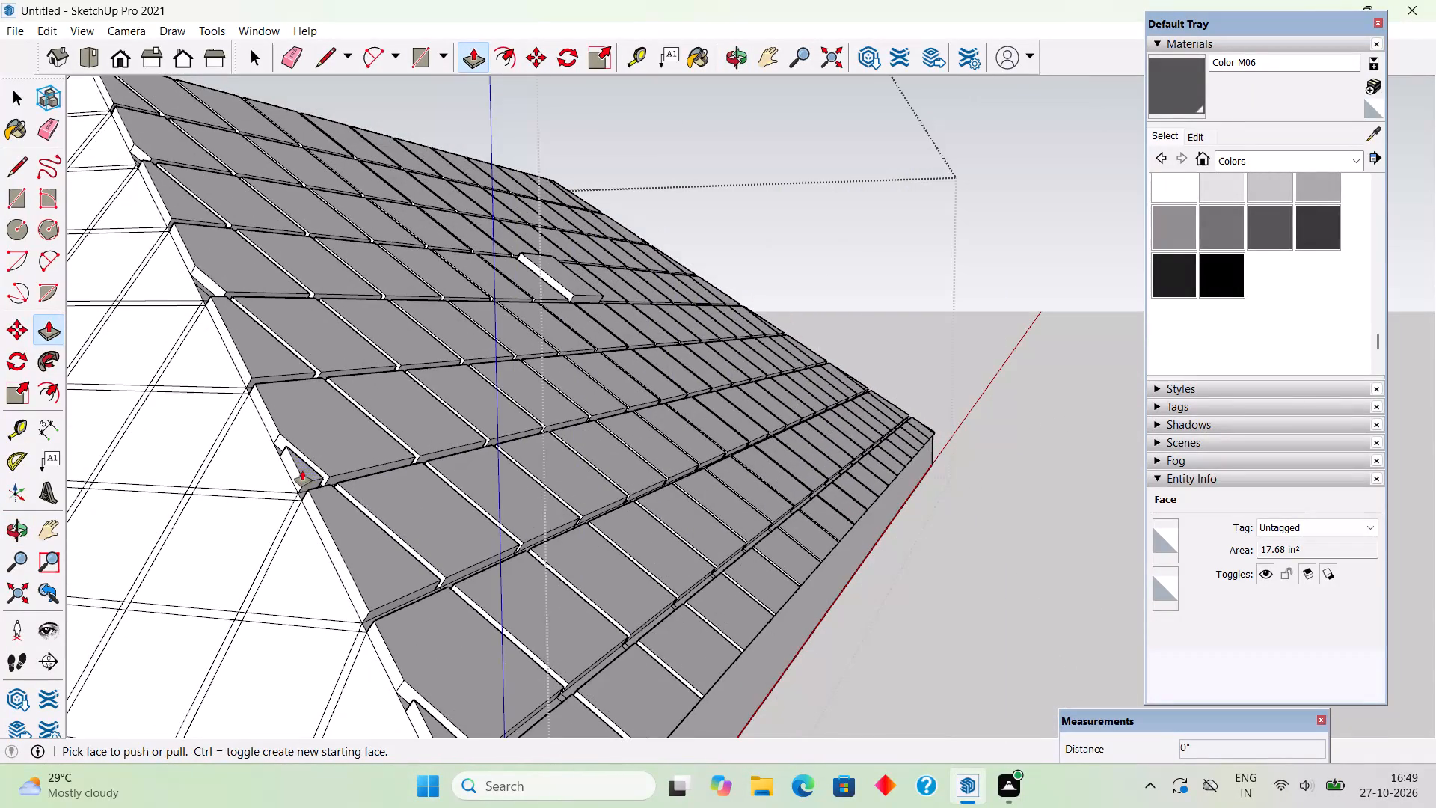
{"action": "middle_click_drag", "start_coordinate": [192, 293], "coordinate": [200, 338]}
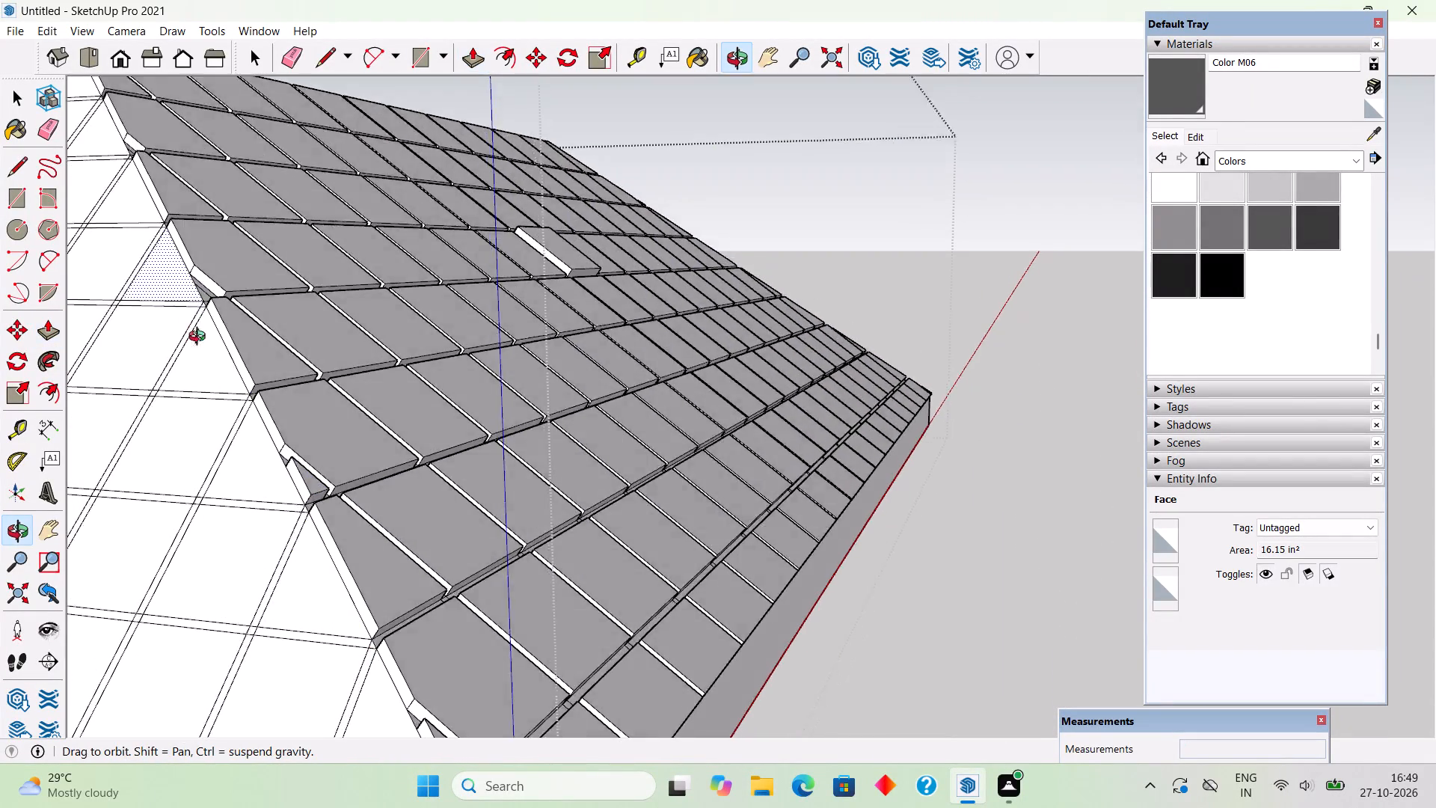
{"action": "middle_click_drag", "start_coordinate": [200, 338], "coordinate": [313, 653]}
{"action": "scroll", "coordinate": [177, 372], "scroll_direction": "up", "scroll_amount": 5}
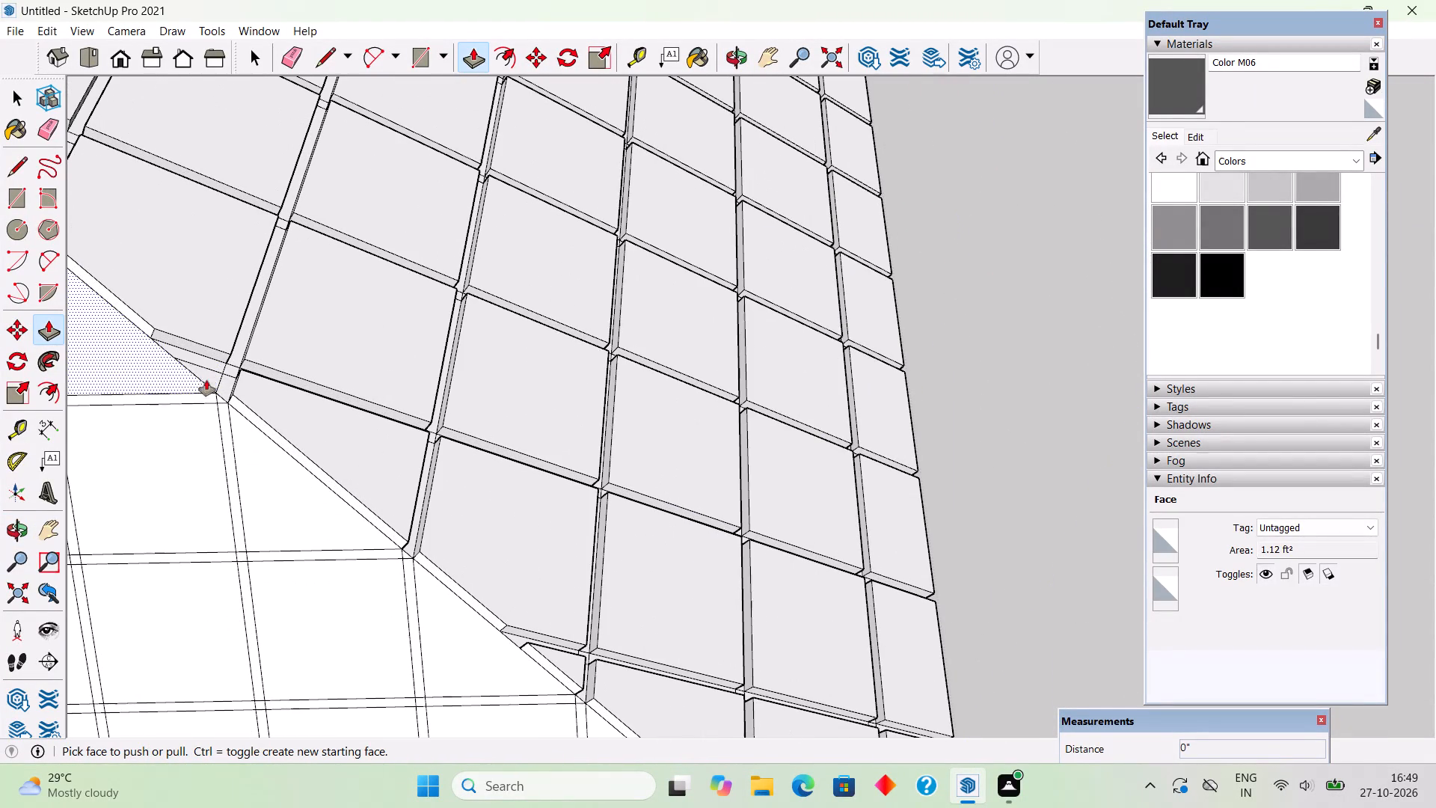
{"action": "double_click", "coordinate": [206, 374]}
{"action": "scroll", "coordinate": [212, 391], "scroll_direction": "down", "scroll_amount": 12}
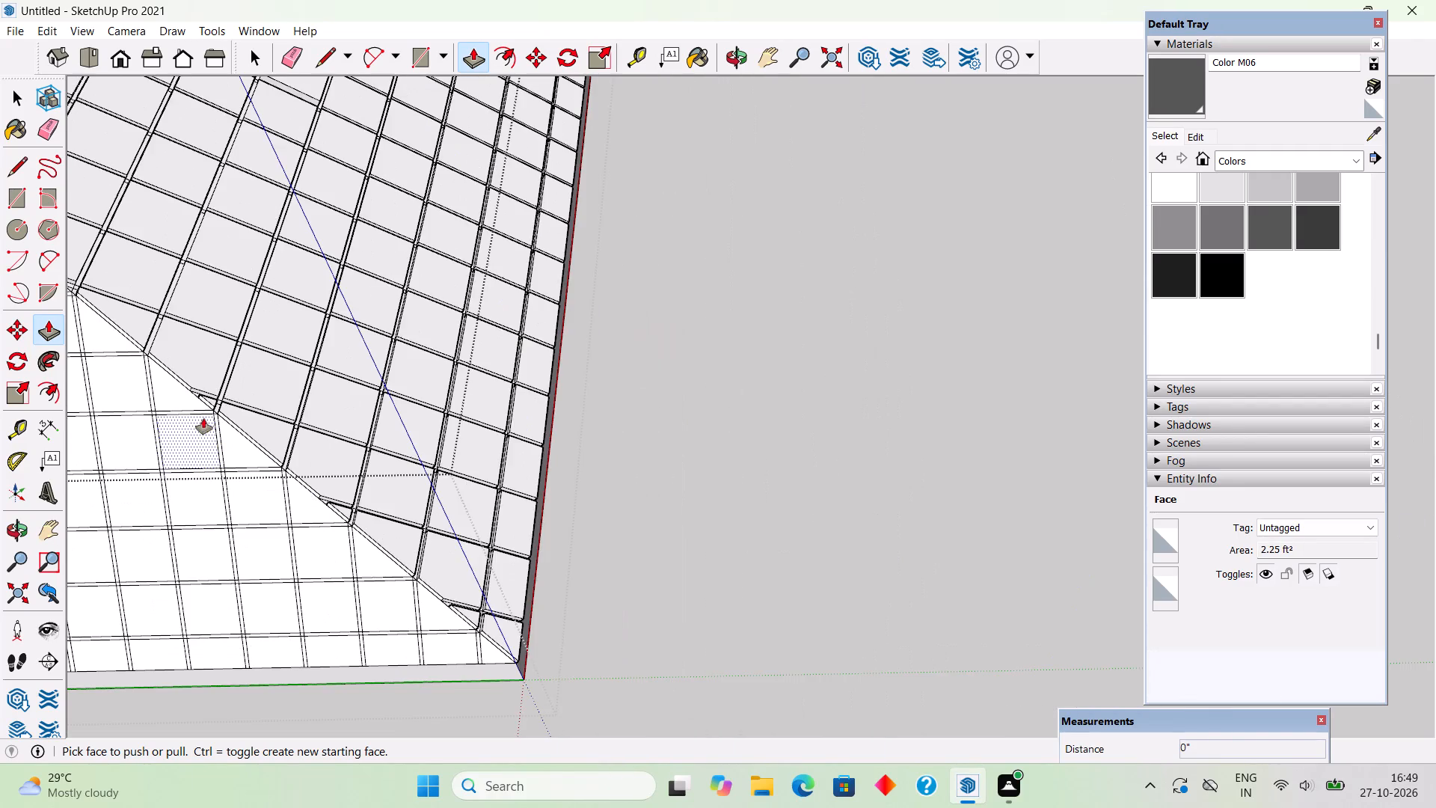
{"action": "scroll", "coordinate": [203, 412], "scroll_direction": "down", "scroll_amount": 5}
{"action": "scroll", "coordinate": [96, 331], "scroll_direction": "up", "scroll_amount": 20}
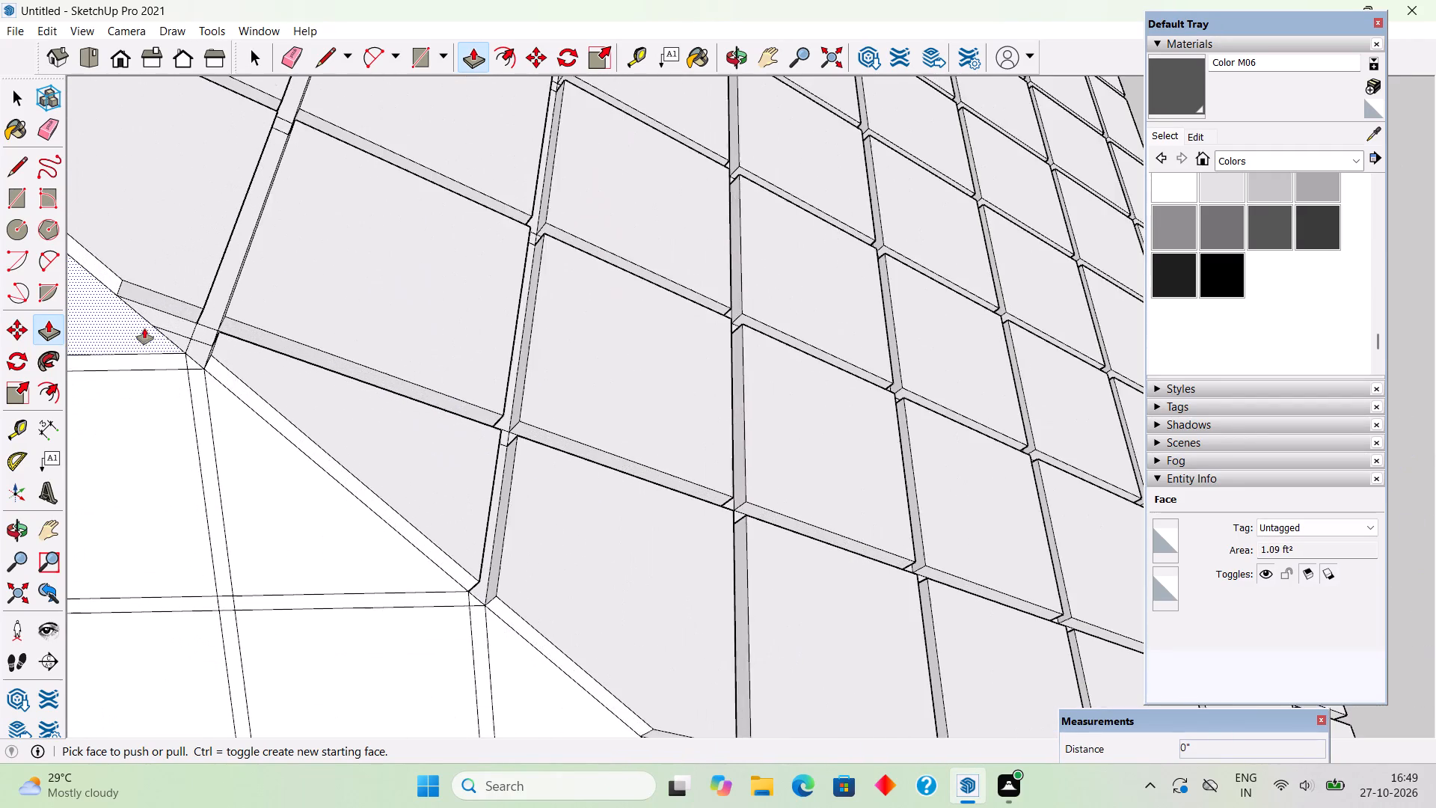
{"action": "scroll", "coordinate": [144, 328], "scroll_direction": "up", "scroll_amount": 7}
{"action": "double_click", "coordinate": [182, 337]}
Push the over-raised tile in the upper middle of the front slope back in 2", flush with its neighbours.
{"action": "scroll", "coordinate": [187, 339], "scroll_direction": "down", "scroll_amount": 11}
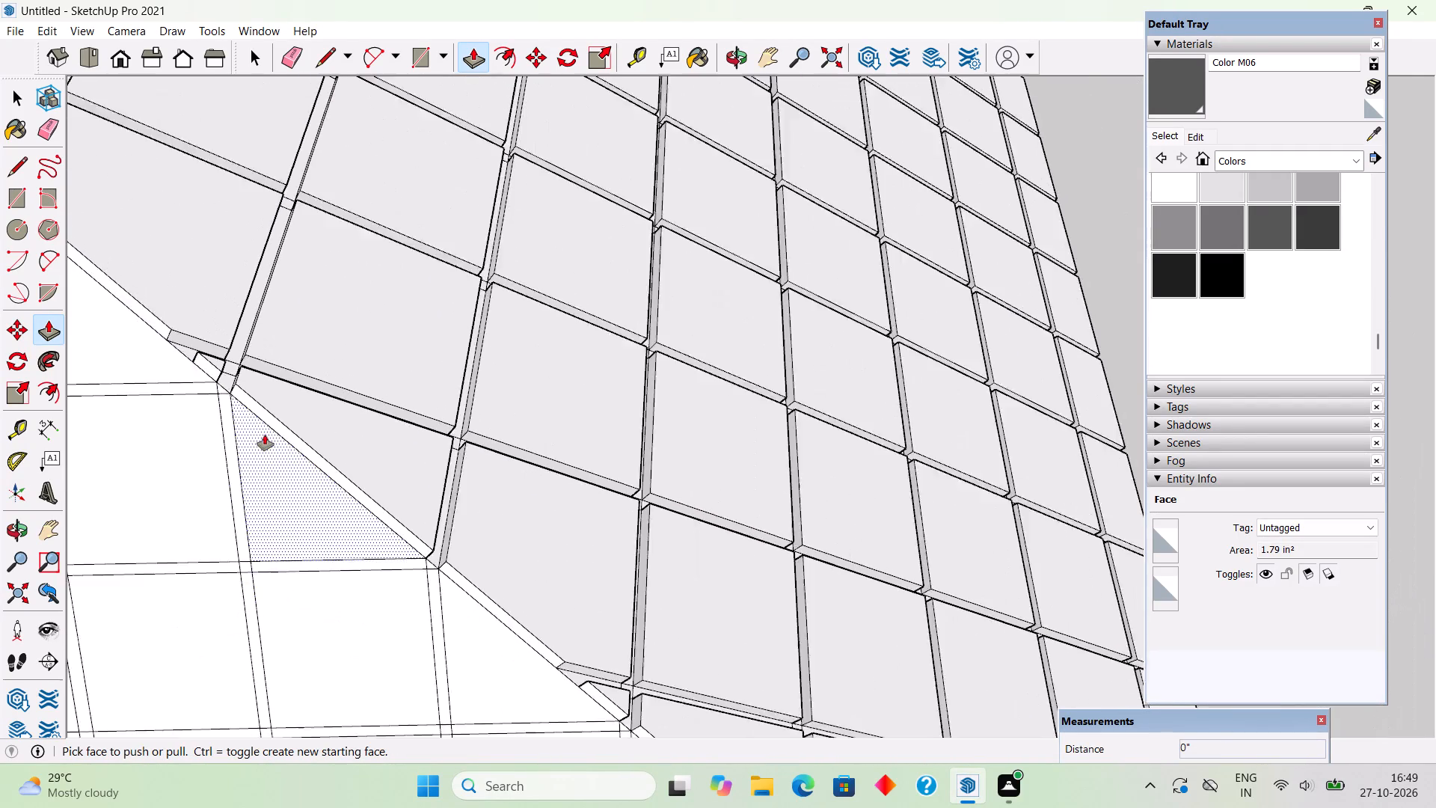
{"action": "scroll", "coordinate": [265, 435], "scroll_direction": "down", "scroll_amount": 11}
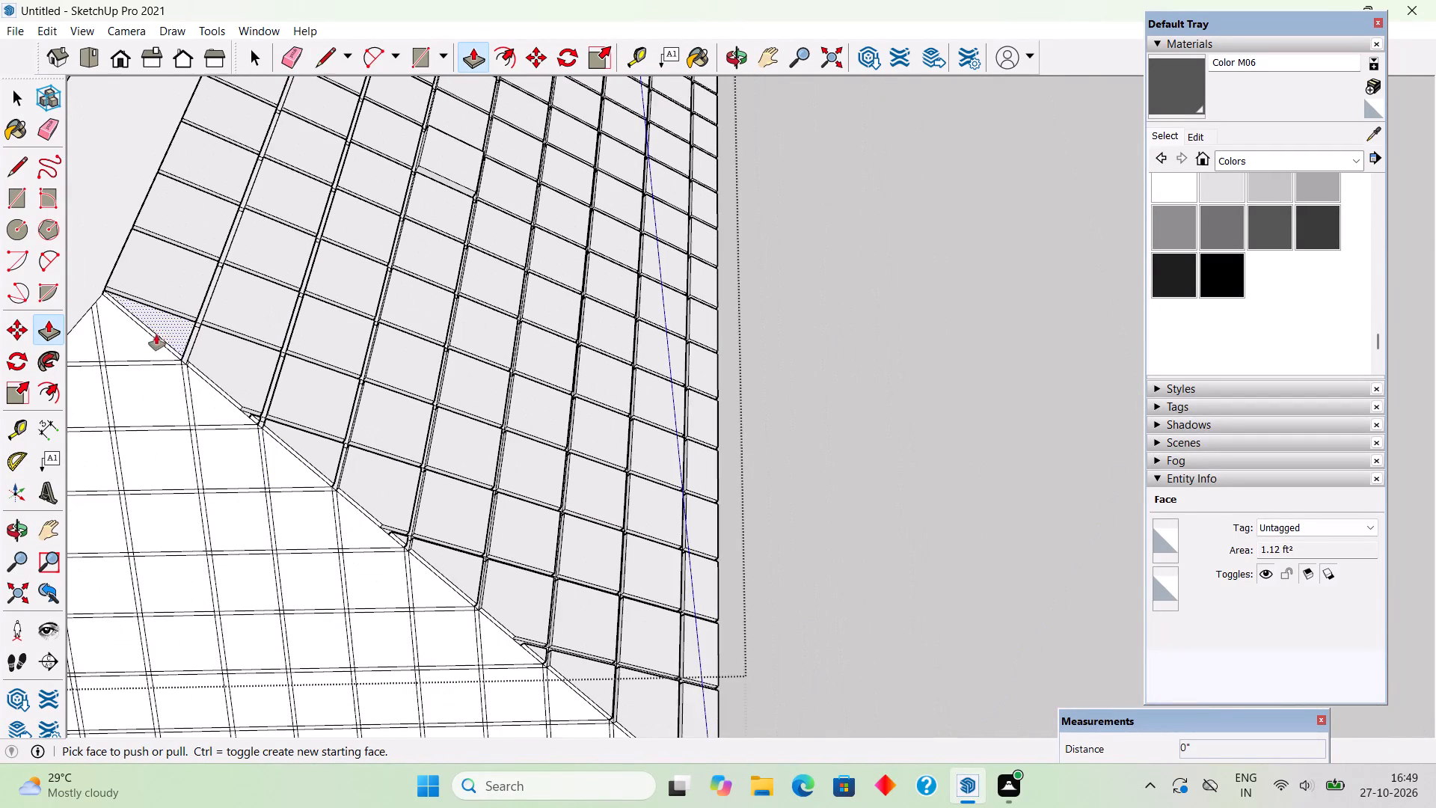
{"action": "scroll", "coordinate": [155, 331], "scroll_direction": "down", "scroll_amount": 4}
{"action": "scroll", "coordinate": [556, 696], "scroll_direction": "up", "scroll_amount": 13}
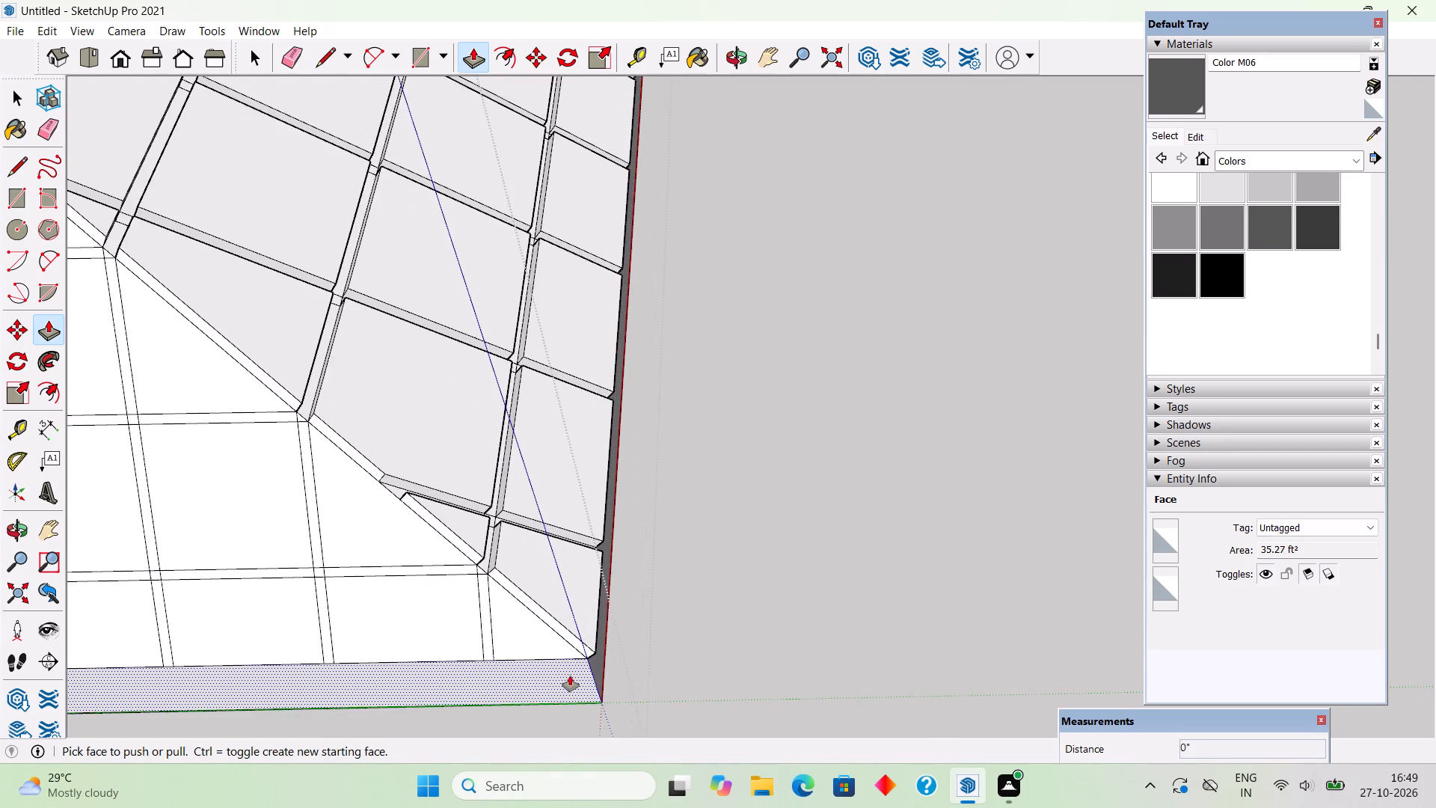
{"action": "middle_click_drag", "start_coordinate": [447, 586], "coordinate": [228, 438]}
{"action": "scroll", "coordinate": [228, 438], "scroll_direction": "down", "scroll_amount": 9}
{"action": "middle_click_drag", "start_coordinate": [437, 556], "coordinate": [328, 533]}
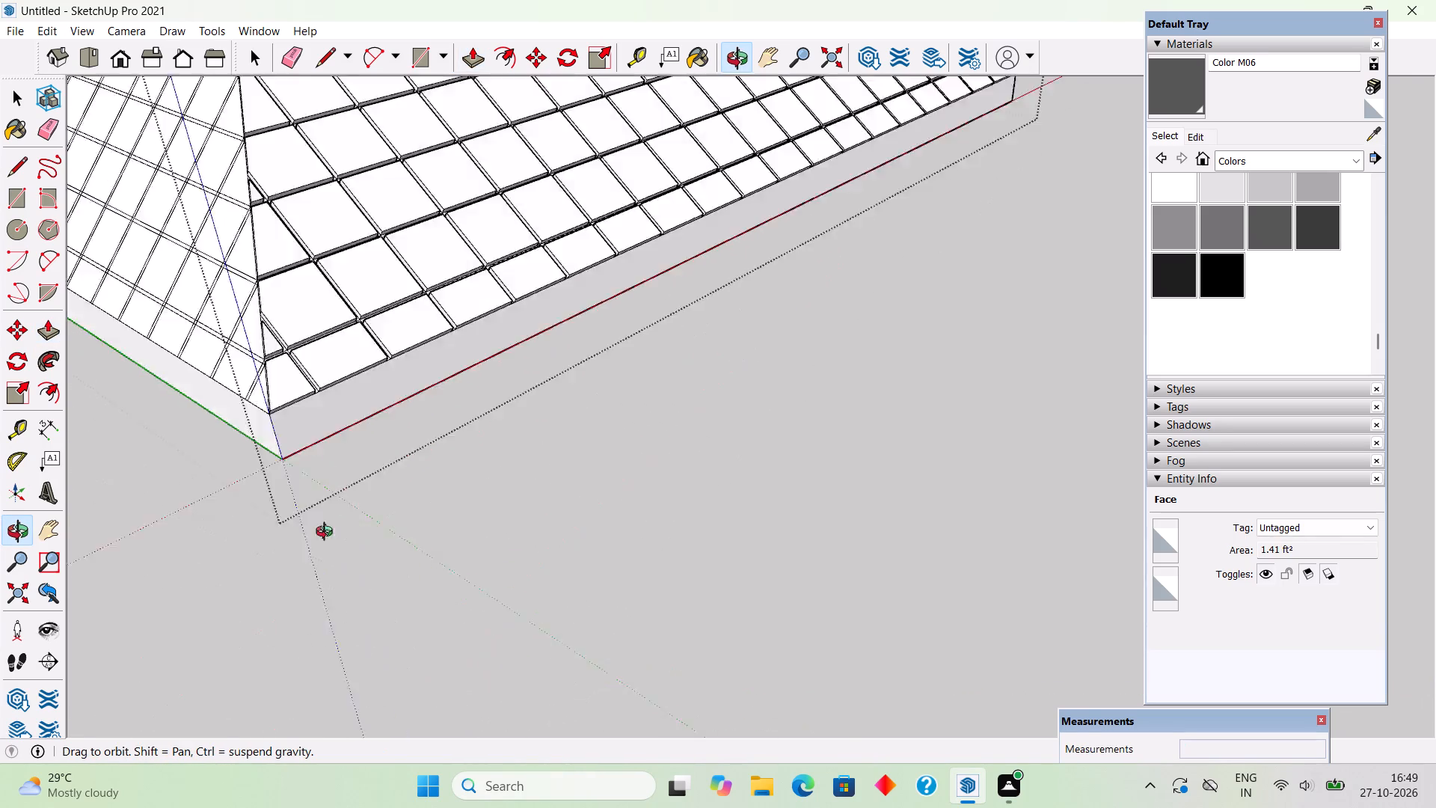
{"action": "middle_click_drag", "start_coordinate": [328, 533], "coordinate": [170, 467]}
{"action": "scroll", "coordinate": [170, 467], "scroll_direction": "down", "scroll_amount": 9}
{"action": "middle_click_drag", "start_coordinate": [448, 489], "coordinate": [309, 445]}
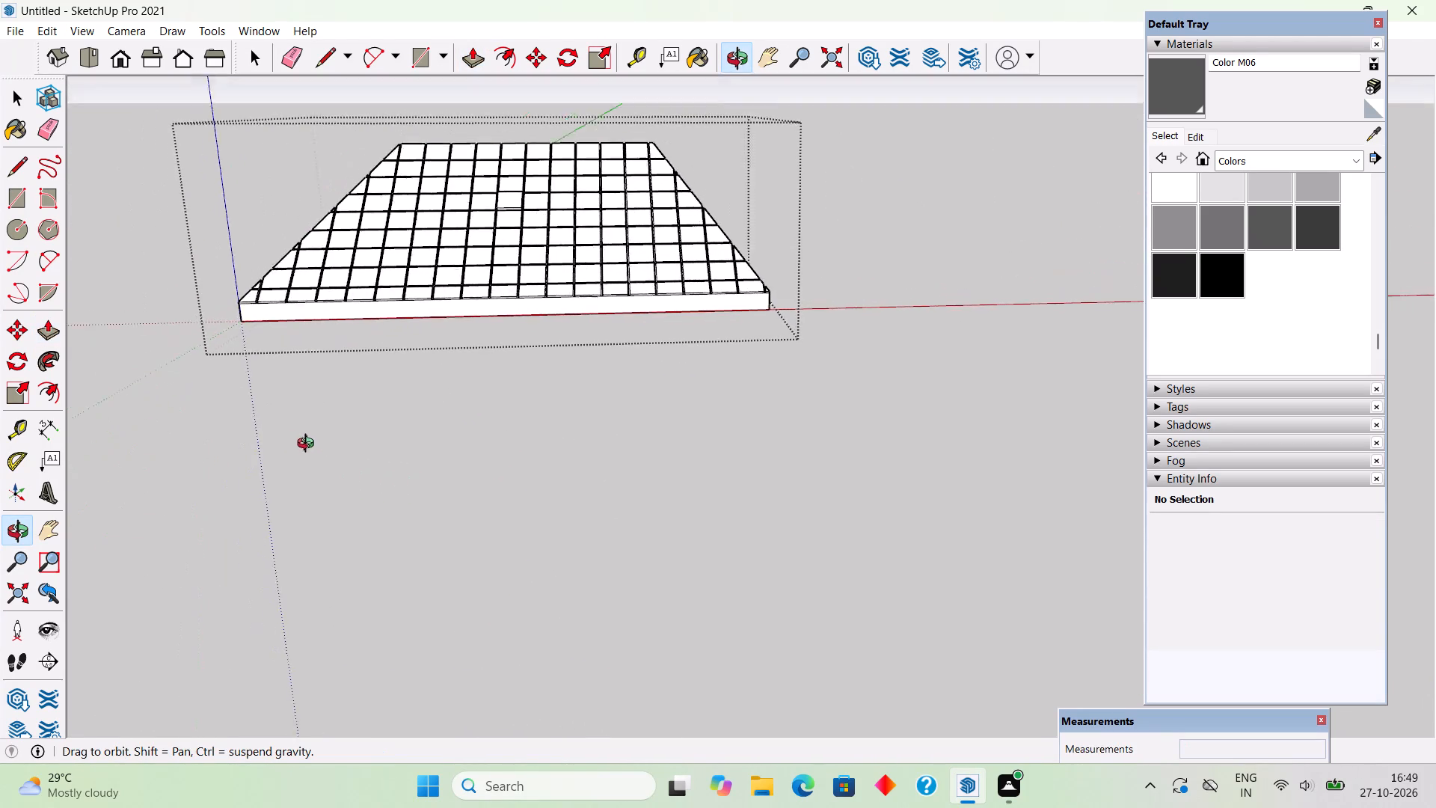
{"action": "middle_click_drag", "start_coordinate": [309, 445], "coordinate": [413, 450]}
{"action": "scroll", "coordinate": [488, 195], "scroll_direction": "up", "scroll_amount": 3}
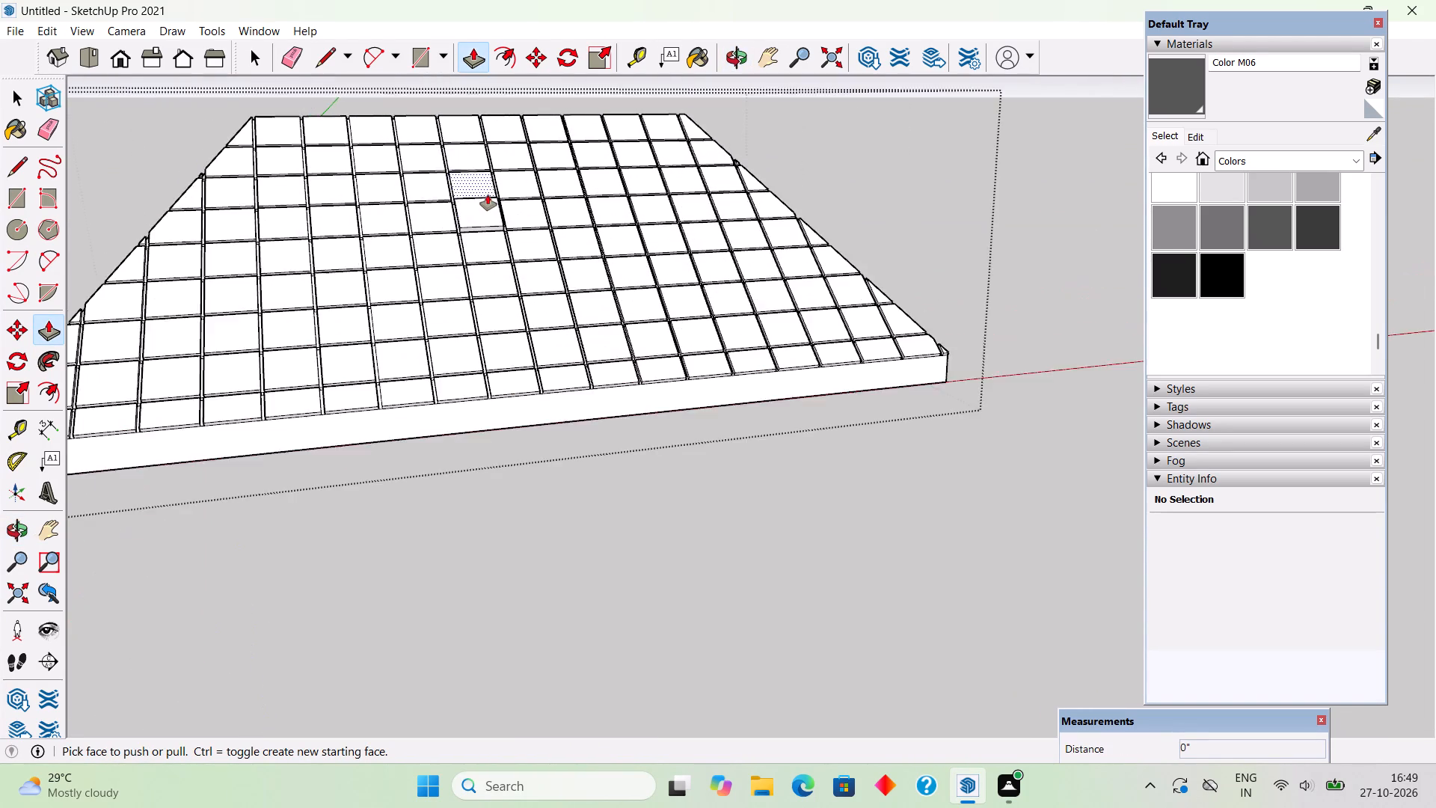
{"action": "scroll", "coordinate": [488, 195], "scroll_direction": "up", "scroll_amount": 6}
{"action": "left_click", "coordinate": [486, 208]}
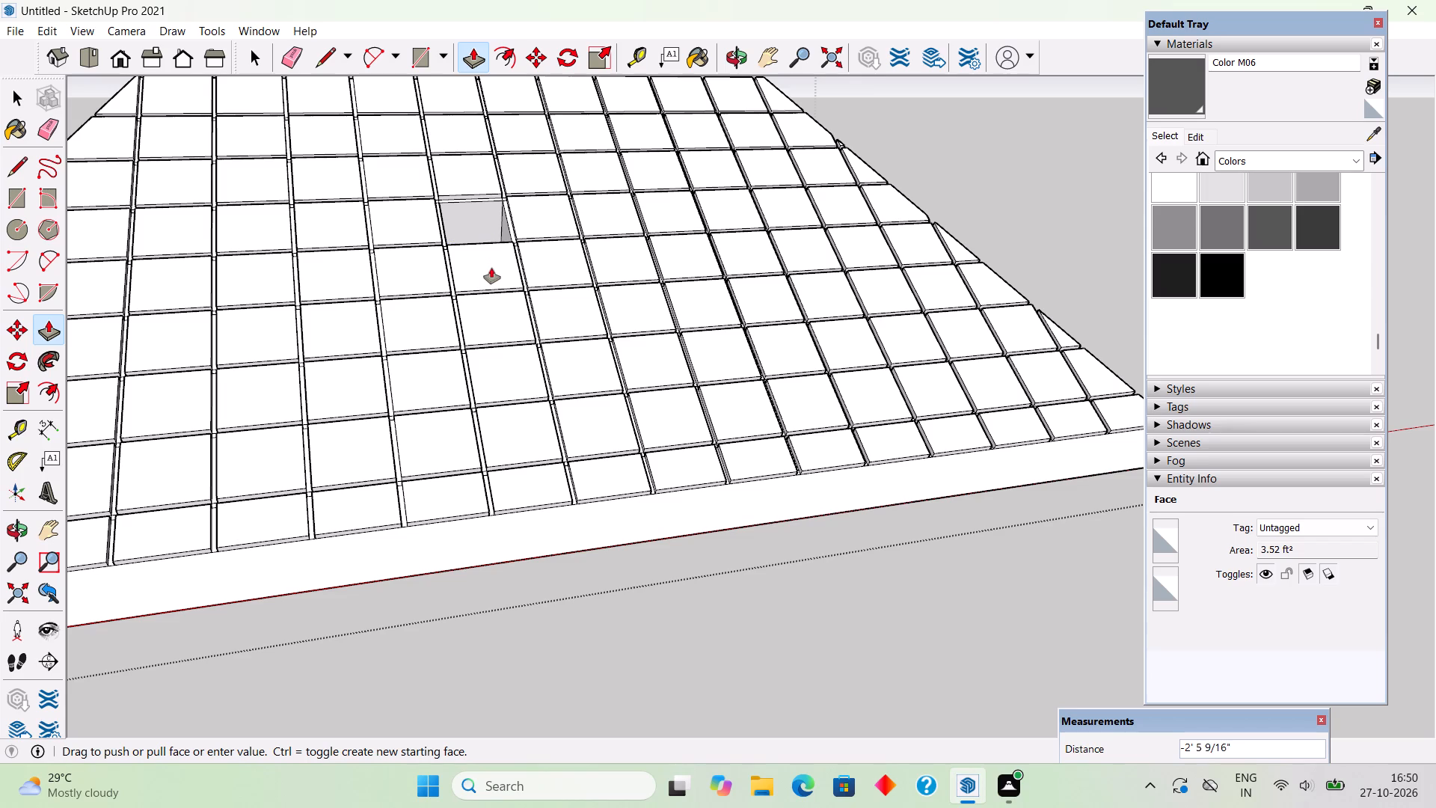
{"action": "left_click", "coordinate": [498, 297]}
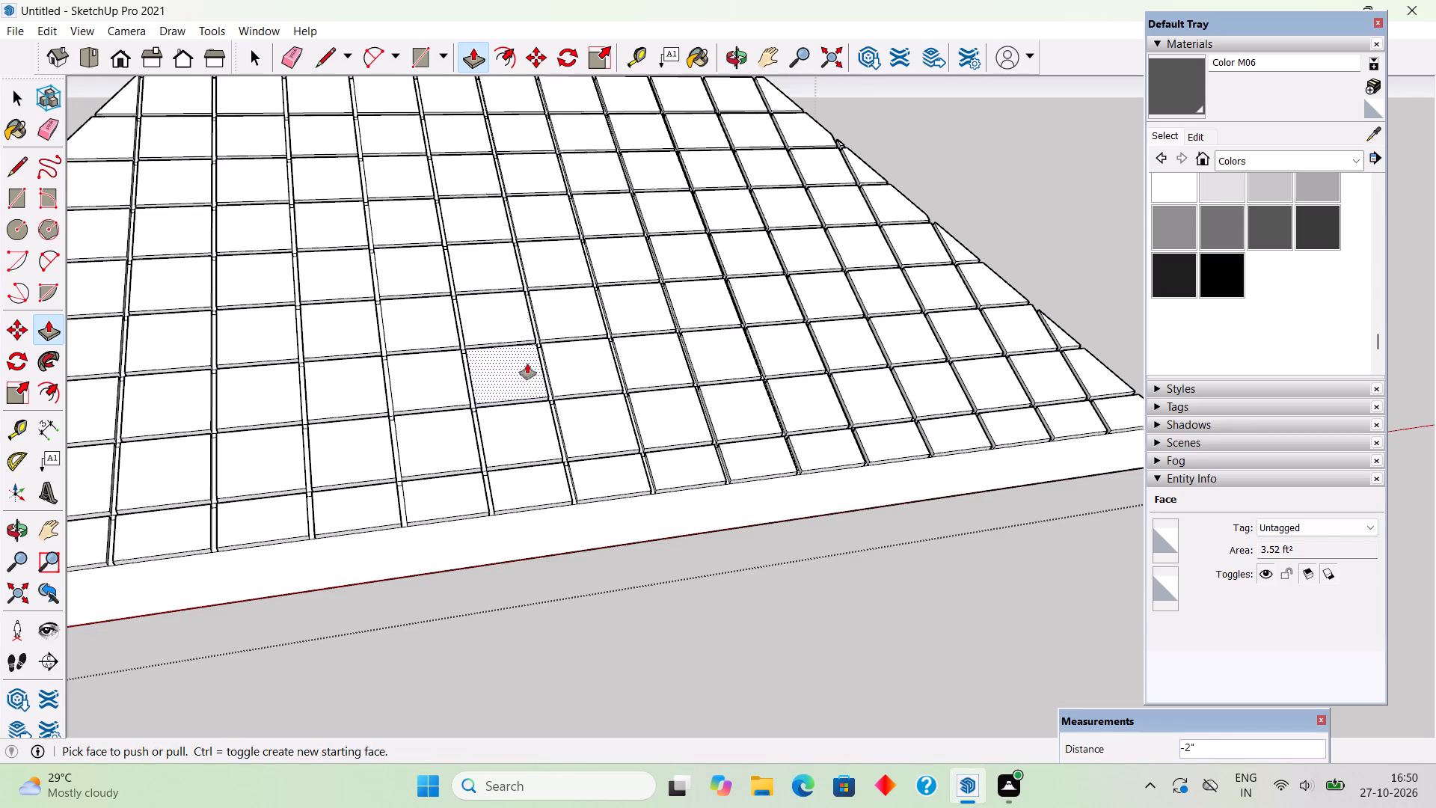
On the triangular end slope, pull the eave cell at the untiled slope's corner out 2" and repeat on the tiny triangle beside it.
{"action": "middle_click_drag", "start_coordinate": [525, 363], "coordinate": [776, 398]}
{"action": "scroll", "coordinate": [748, 325], "scroll_direction": "up", "scroll_amount": 5}
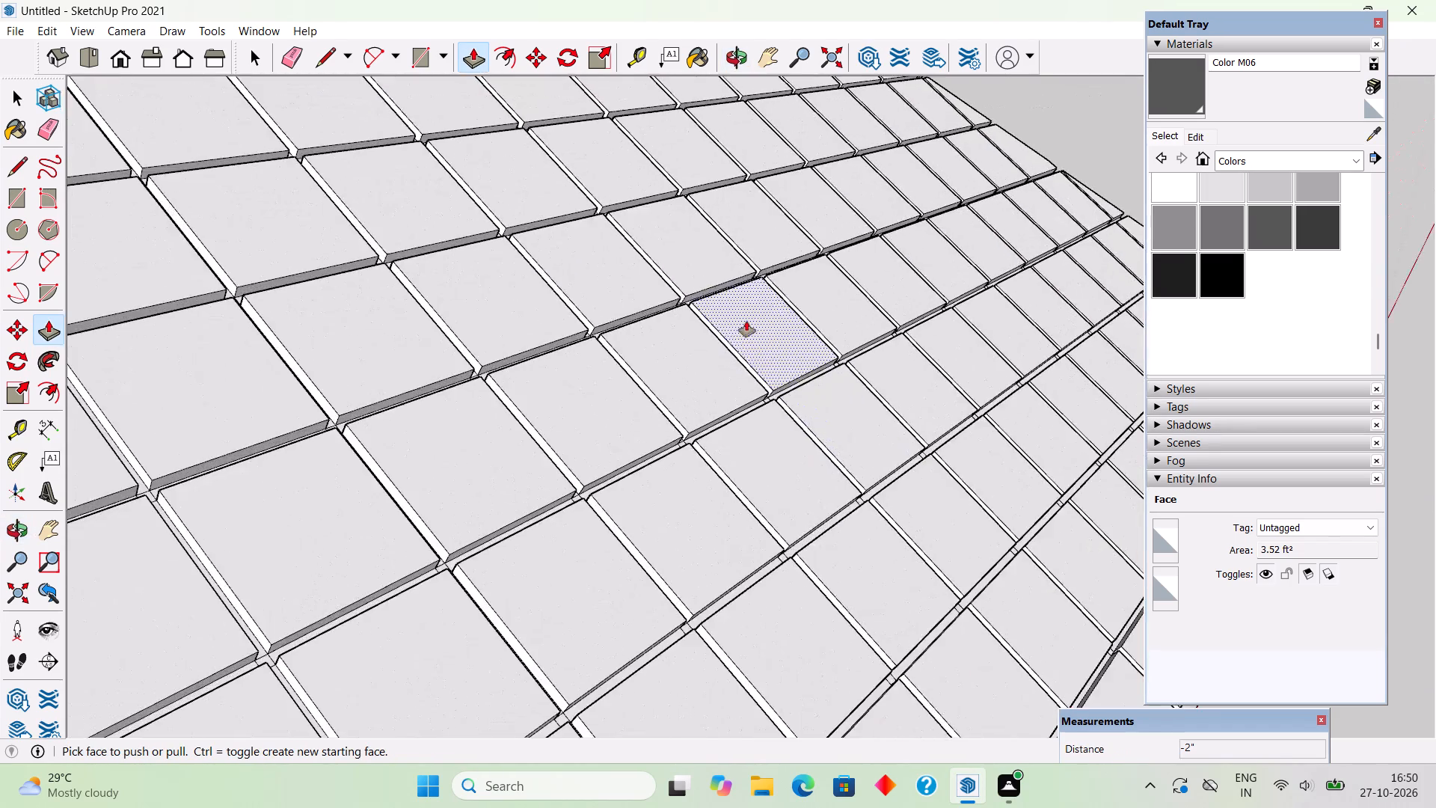
{"action": "scroll", "coordinate": [746, 321], "scroll_direction": "down", "scroll_amount": 15}
{"action": "middle_click_drag", "start_coordinate": [595, 491], "coordinate": [792, 510]}
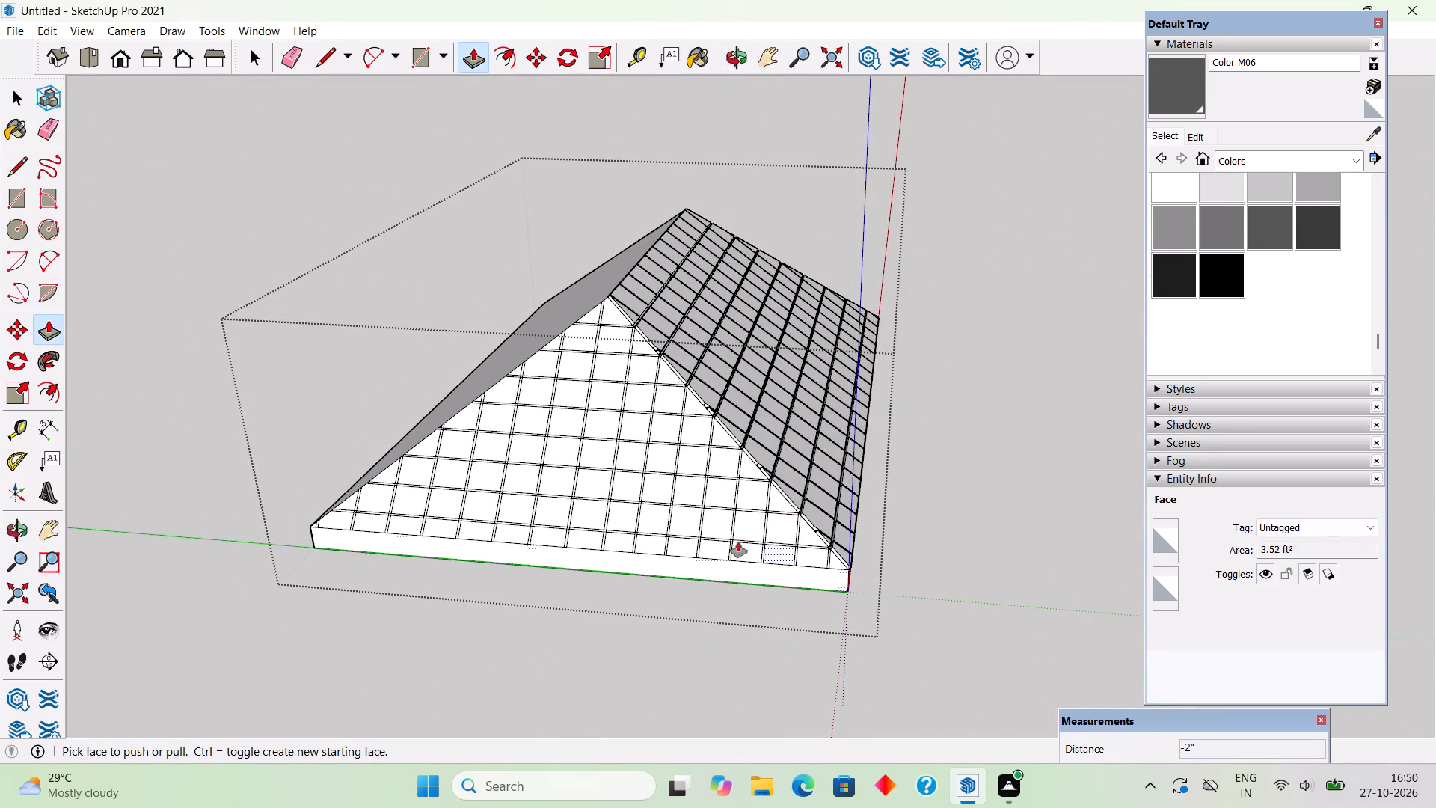
{"action": "middle_click_drag", "start_coordinate": [498, 468], "coordinate": [626, 440]}
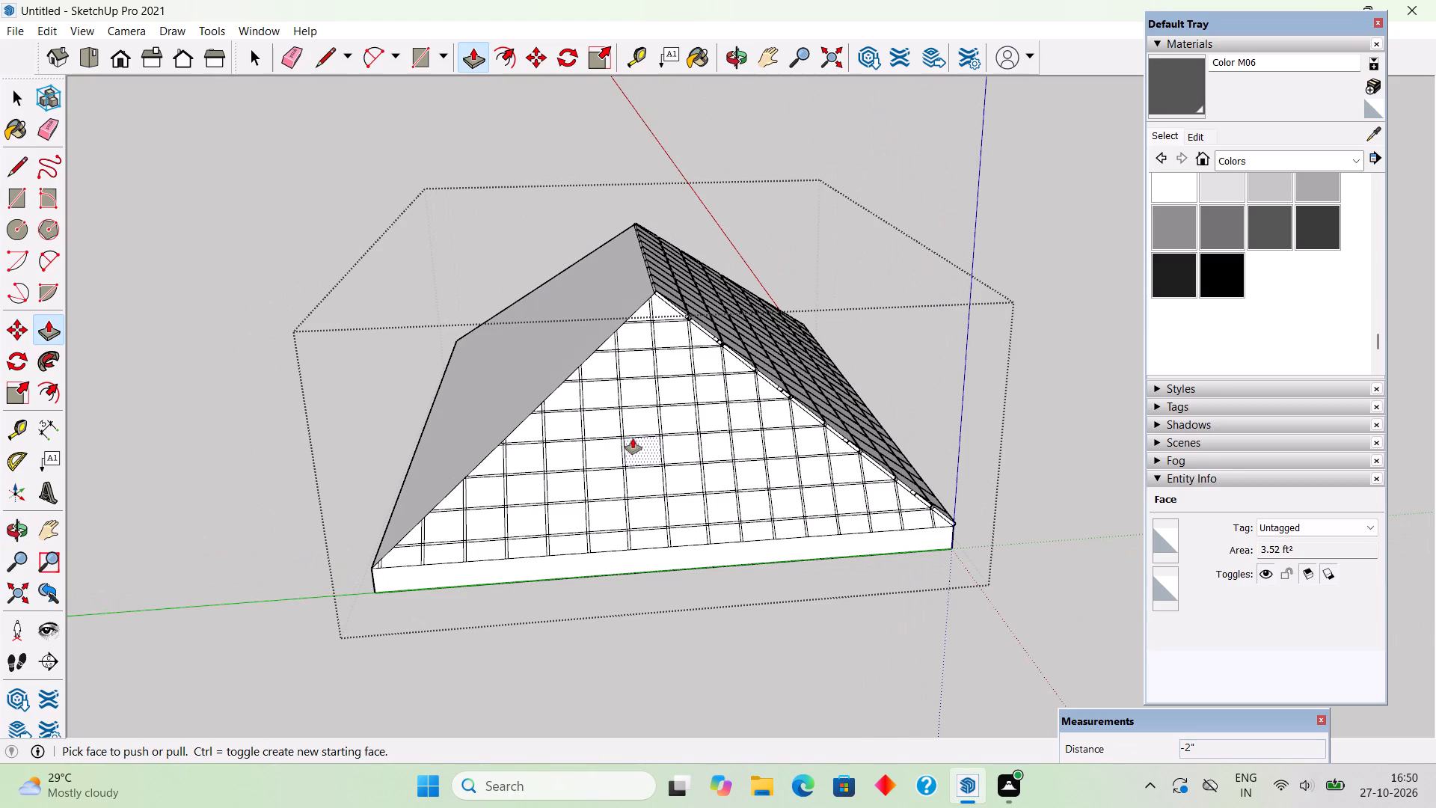
{"action": "scroll", "coordinate": [630, 438], "scroll_direction": "up", "scroll_amount": 2}
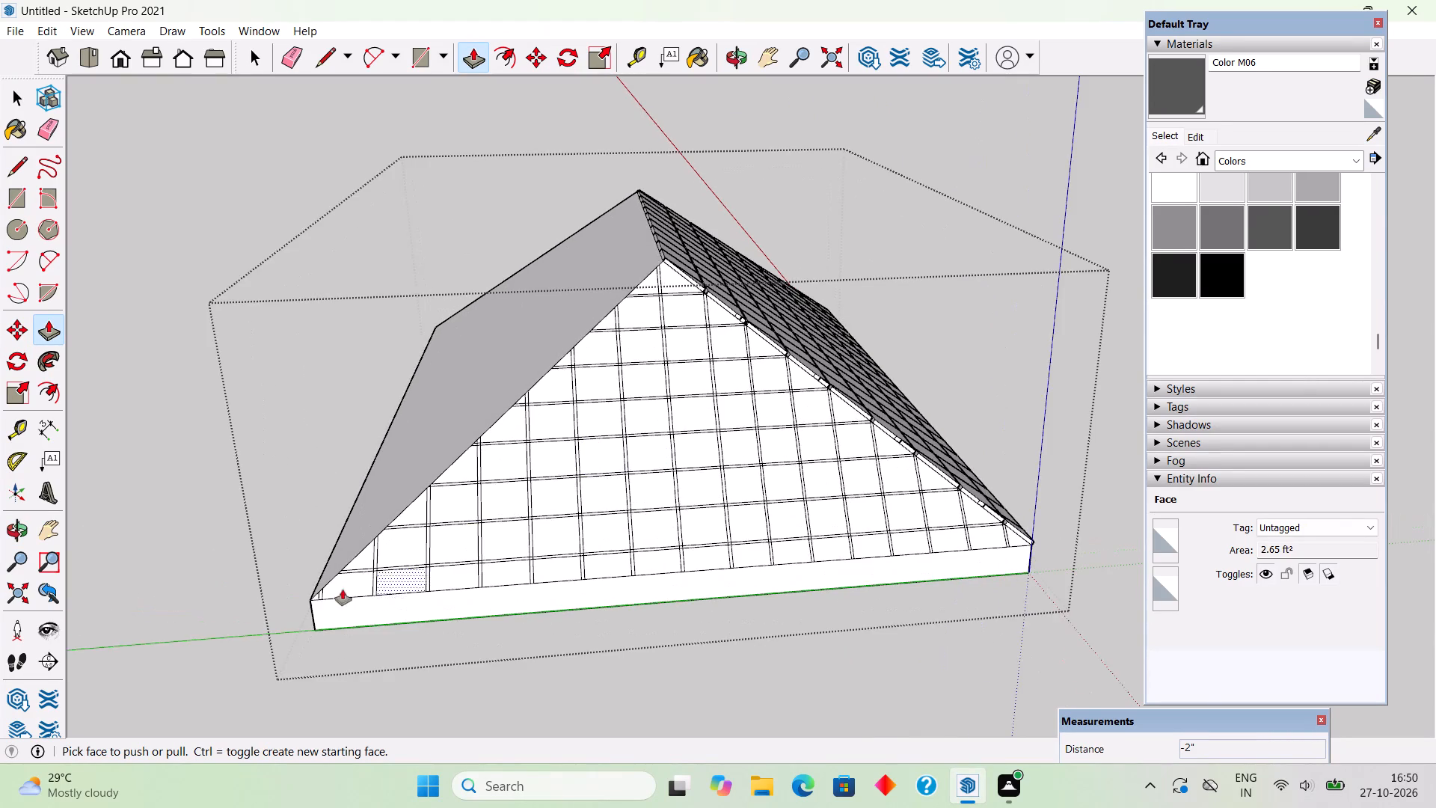
{"action": "scroll", "coordinate": [317, 599], "scroll_direction": "up", "scroll_amount": 9}
{"action": "left_click", "coordinate": [343, 578]}
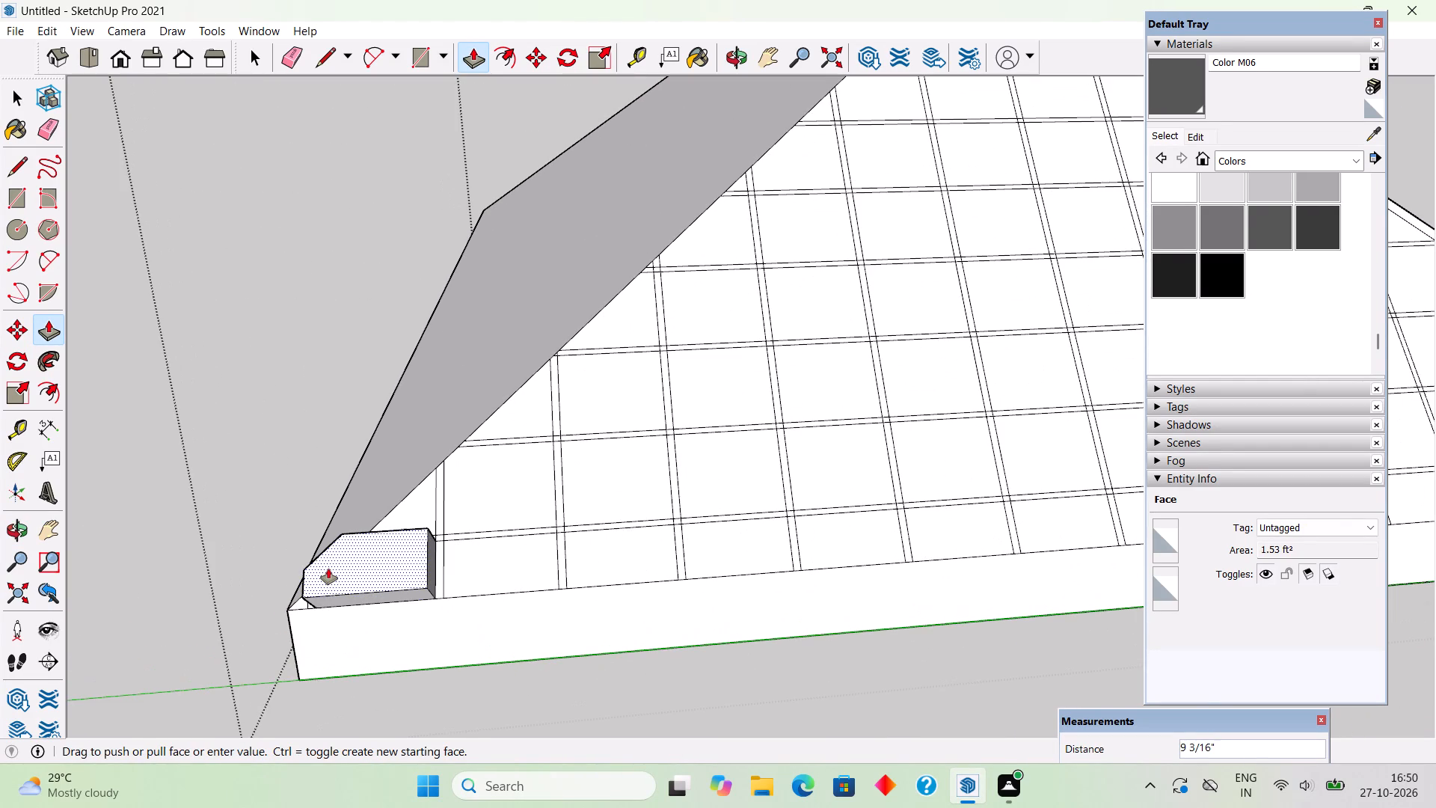
{"action": "type", "text": "2\""}
{"action": "key", "text": "Return"}
{"action": "scroll", "coordinate": [288, 599], "scroll_direction": "up", "scroll_amount": 3}
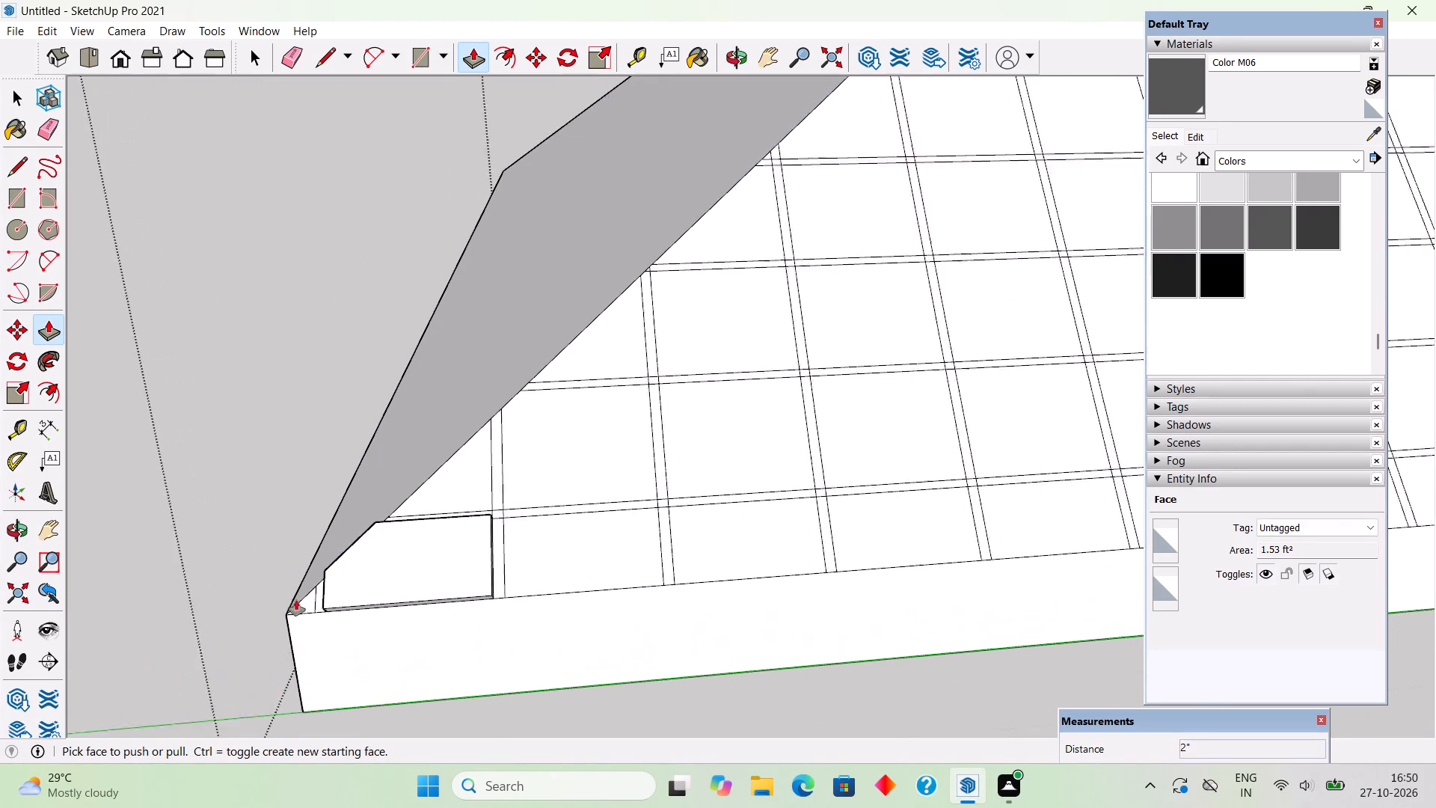
{"action": "scroll", "coordinate": [296, 600], "scroll_direction": "up", "scroll_amount": 2}
{"action": "double_click", "coordinate": [312, 605]}
Repeat the 2" Push/Pull on the remaining flat cells in the lower three rows of the end slope's first three columns.
{"action": "double_click", "coordinate": [482, 468]}
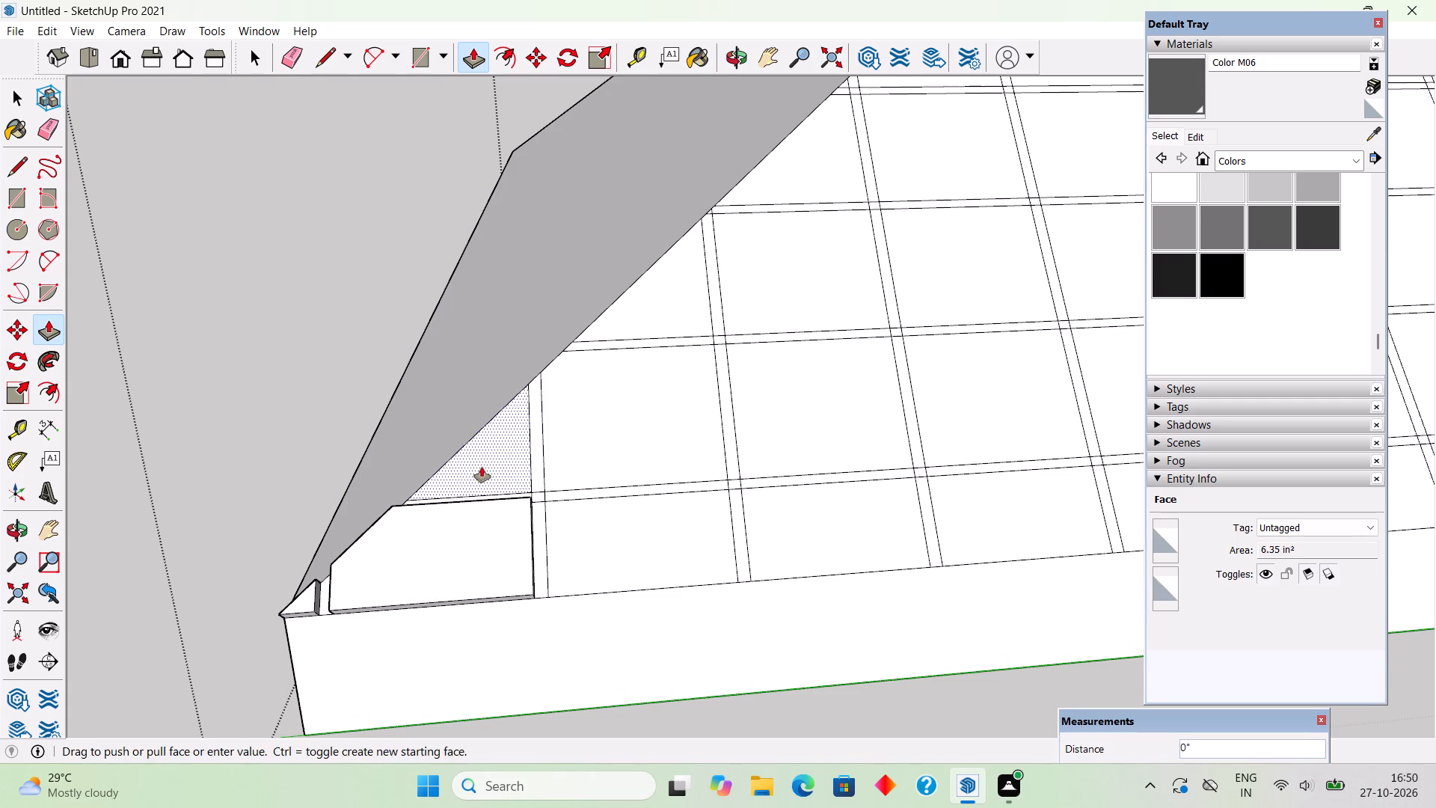
{"action": "double_click", "coordinate": [639, 450]}
{"action": "double_click", "coordinate": [644, 576]}
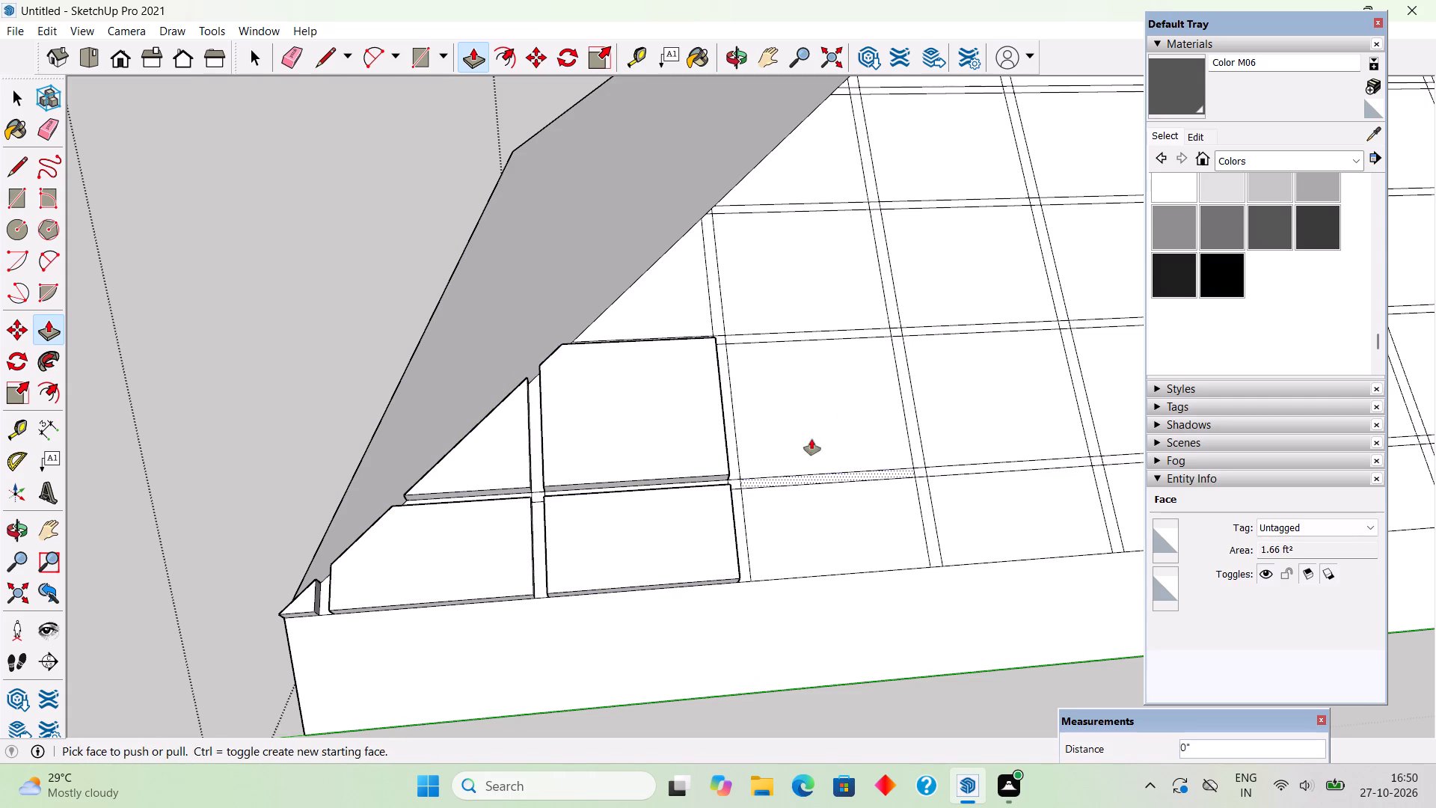
{"action": "double_click", "coordinate": [827, 415]}
{"action": "double_click", "coordinate": [838, 537]}
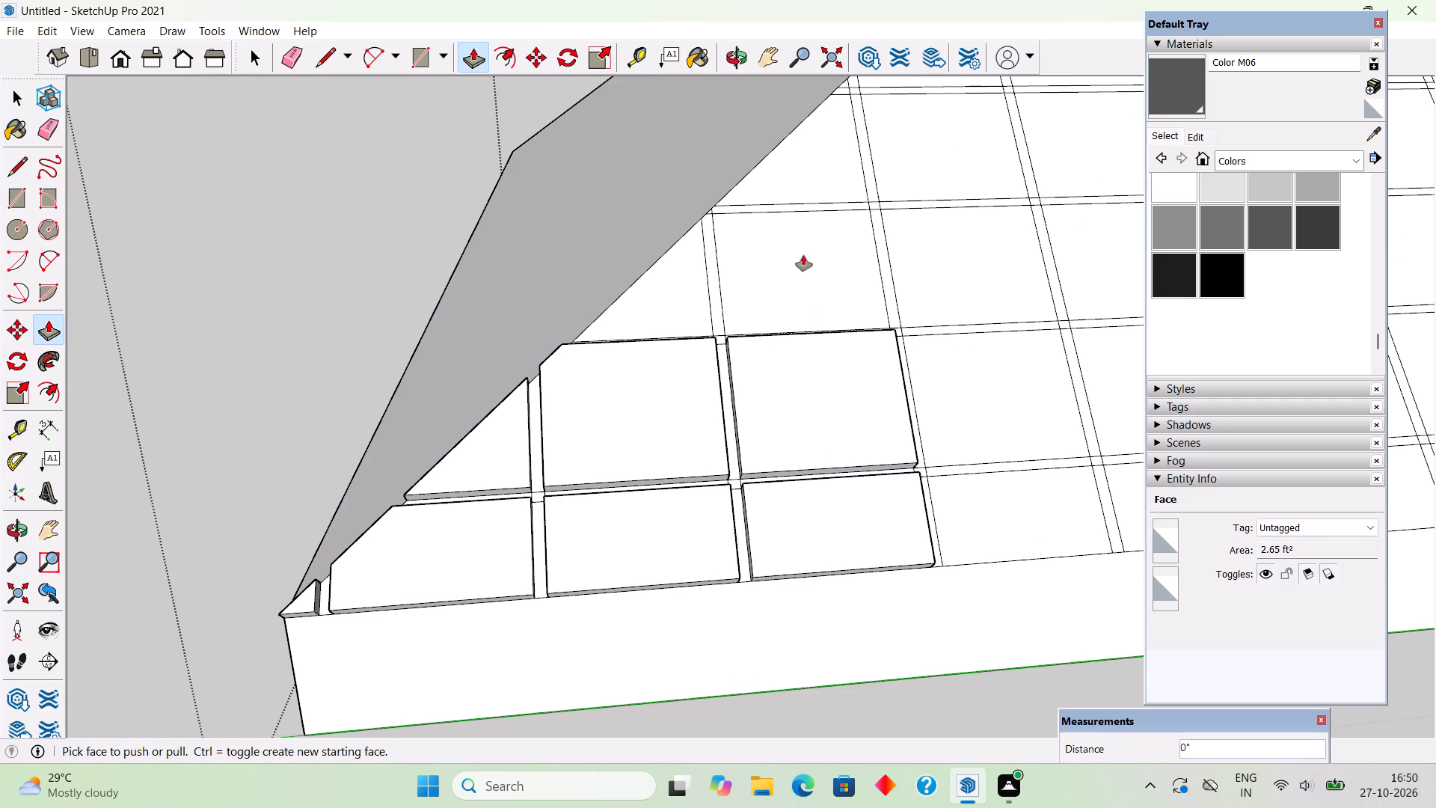
{"action": "double_click", "coordinate": [803, 255]}
{"action": "double_click", "coordinate": [680, 275]}
Repeat the 2" Push/Pull on the end slope's hip-edge cell topping the third column and the lower five cells of the fourth column.
{"action": "scroll", "coordinate": [369, 514], "scroll_direction": "down", "scroll_amount": 6}
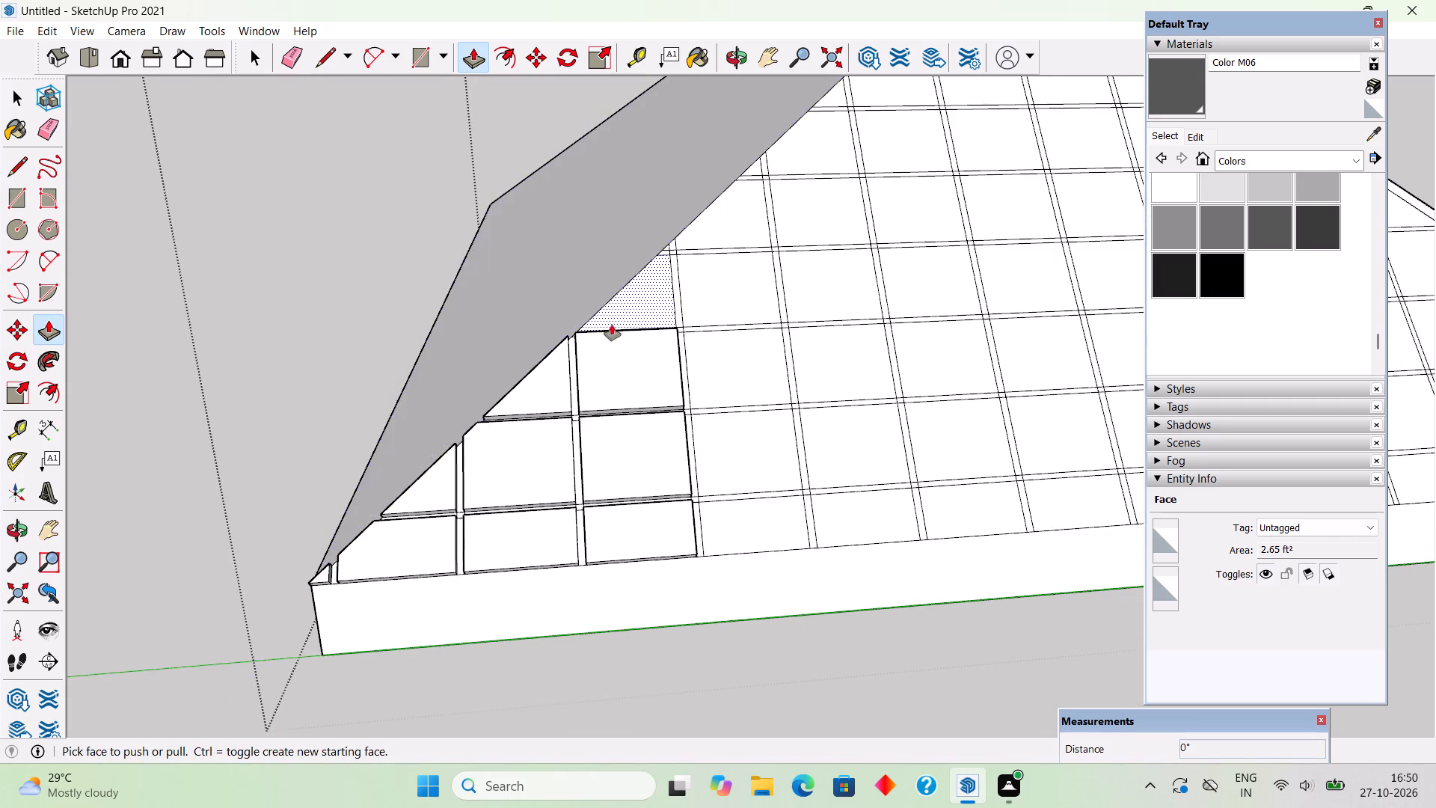
{"action": "scroll", "coordinate": [616, 322], "scroll_direction": "up", "scroll_amount": 4}
{"action": "double_click", "coordinate": [636, 307]}
{"action": "double_click", "coordinate": [743, 285]}
{"action": "double_click", "coordinate": [757, 180]}
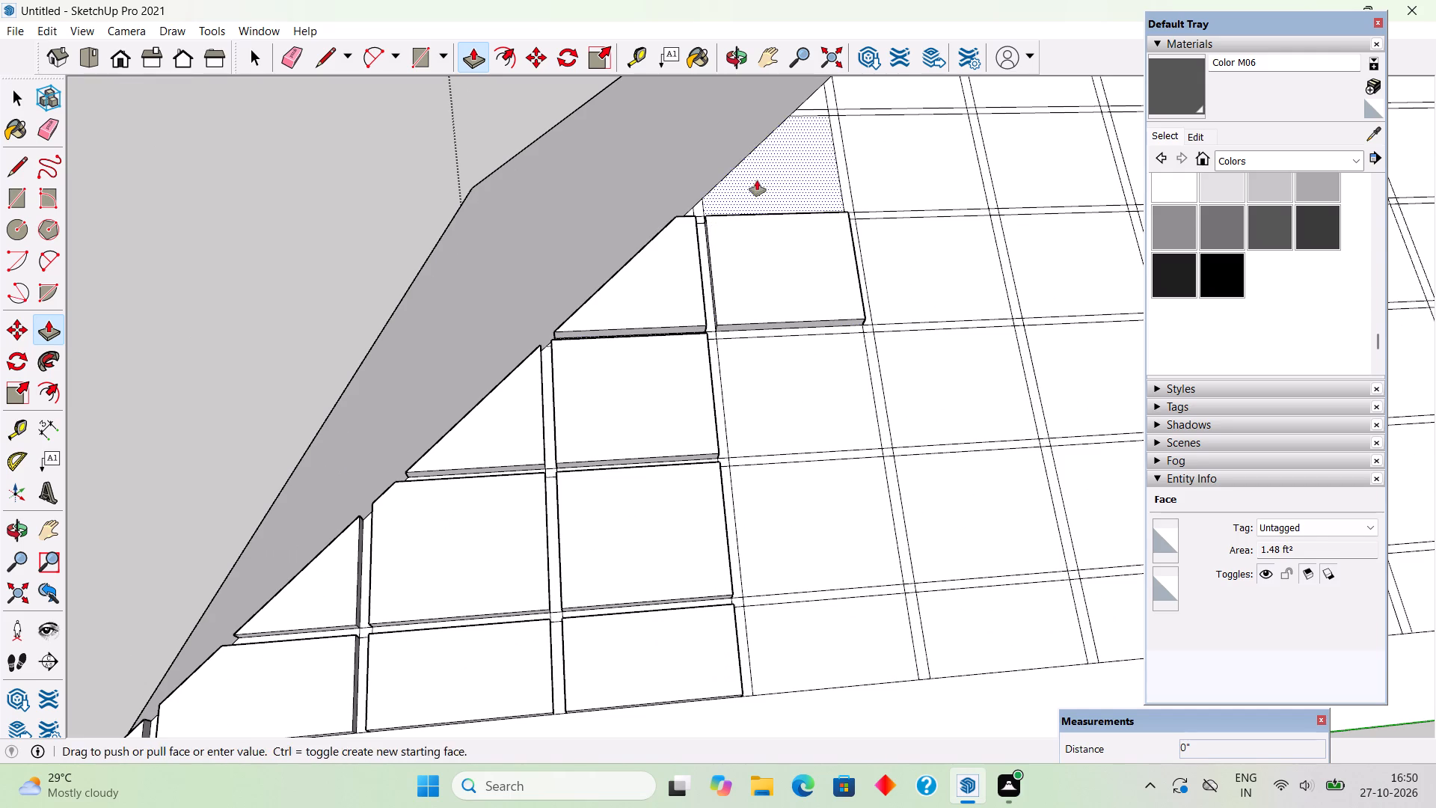
{"action": "double_click", "coordinate": [784, 354]}
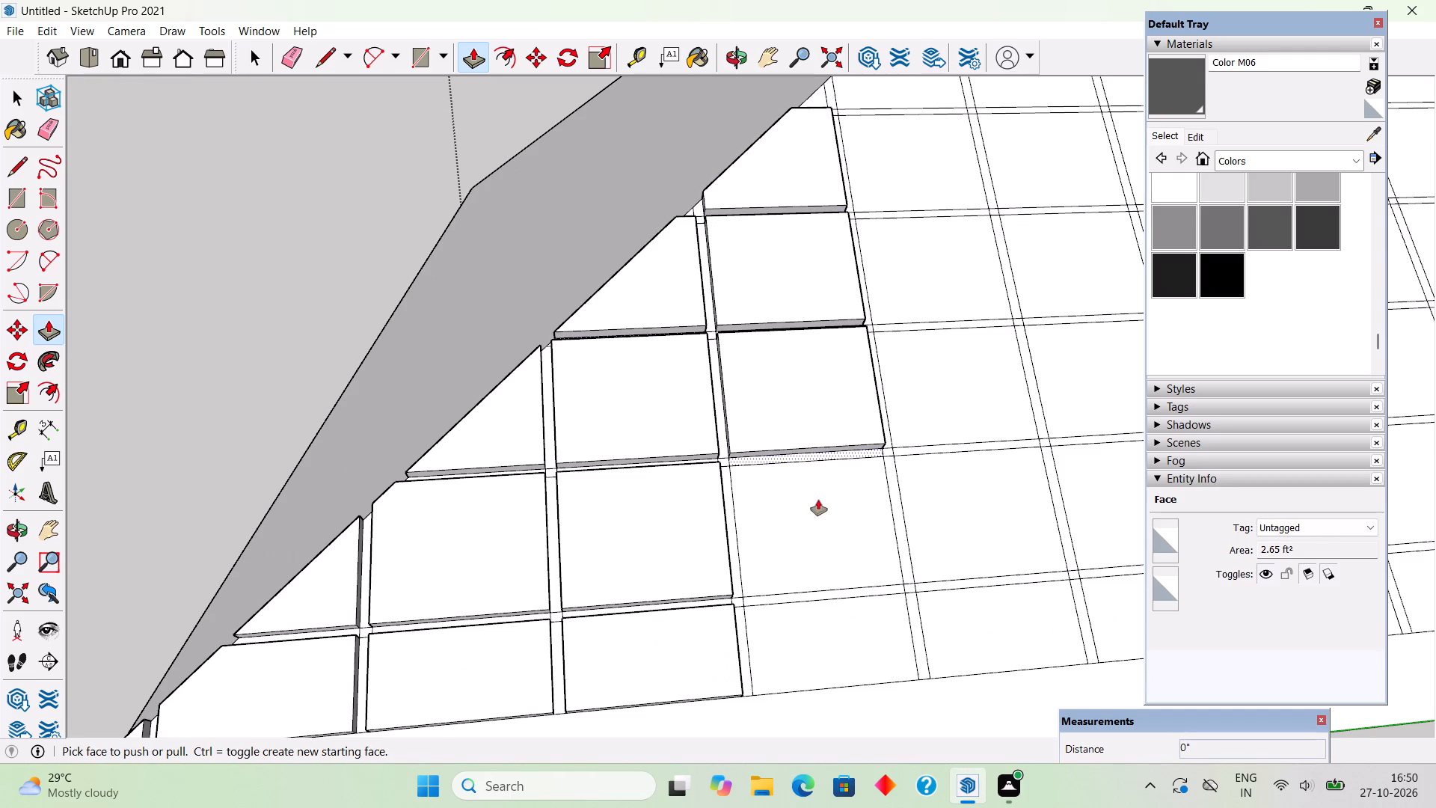
{"action": "double_click", "coordinate": [818, 500]}
{"action": "double_click", "coordinate": [835, 629]}
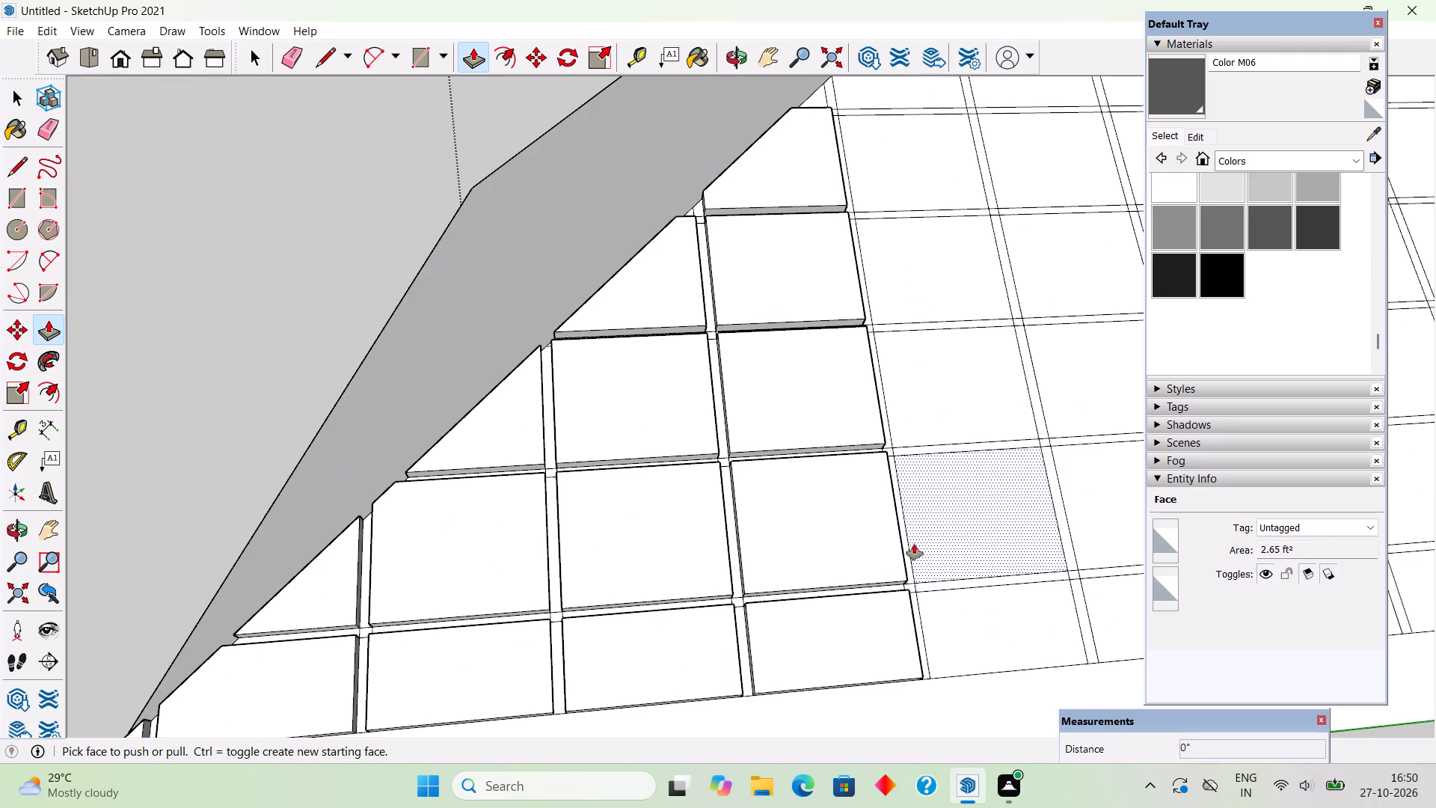
Pull out 2" the lowest two cells of the end slope's fifth column and the lowest three of the sixth.
{"action": "left_click", "coordinate": [923, 539]}
{"action": "left_click", "coordinate": [923, 539]}
{"action": "double_click", "coordinate": [964, 660]}
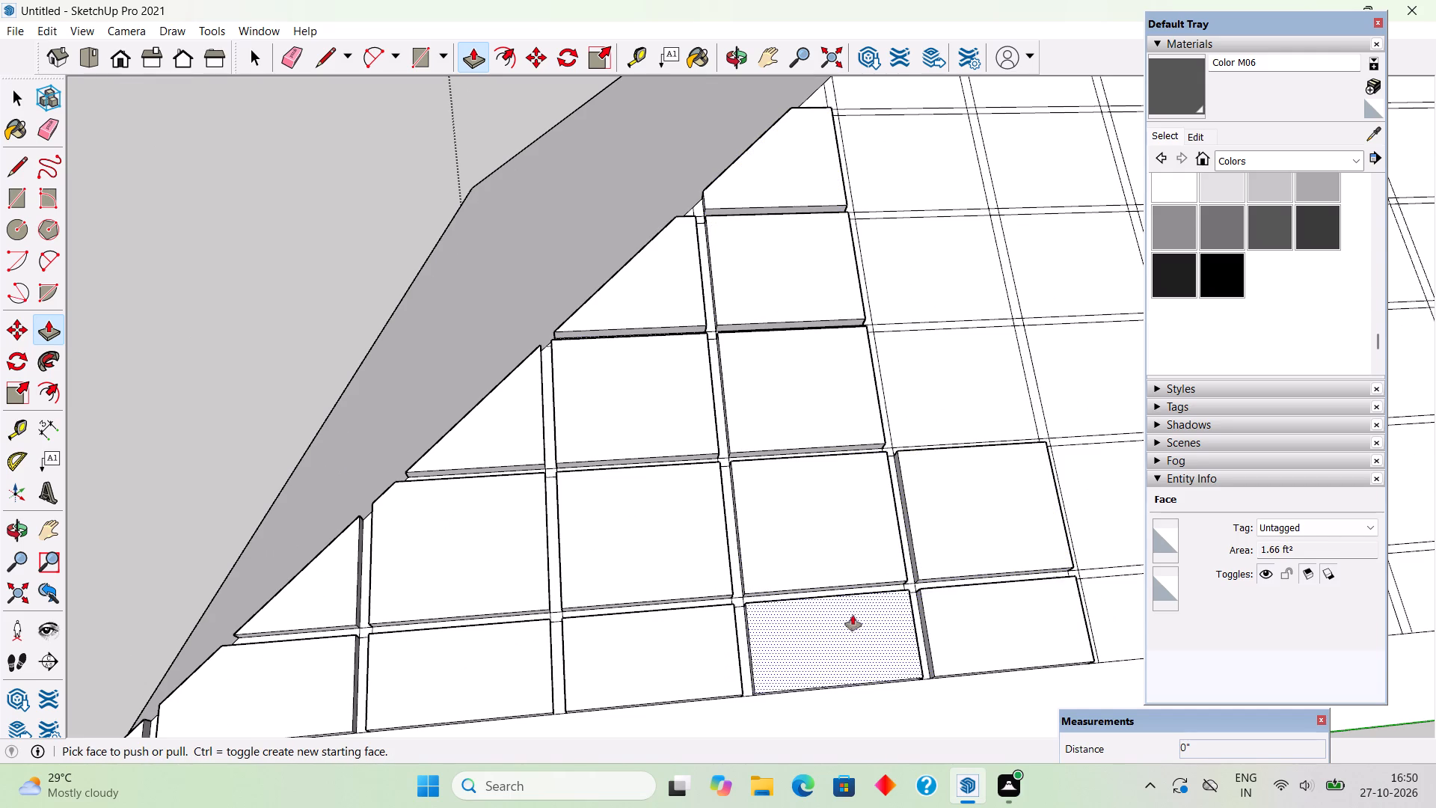
{"action": "scroll", "coordinate": [679, 581], "scroll_direction": "down", "scroll_amount": 10}
{"action": "scroll", "coordinate": [1083, 528], "scroll_direction": "up", "scroll_amount": 6}
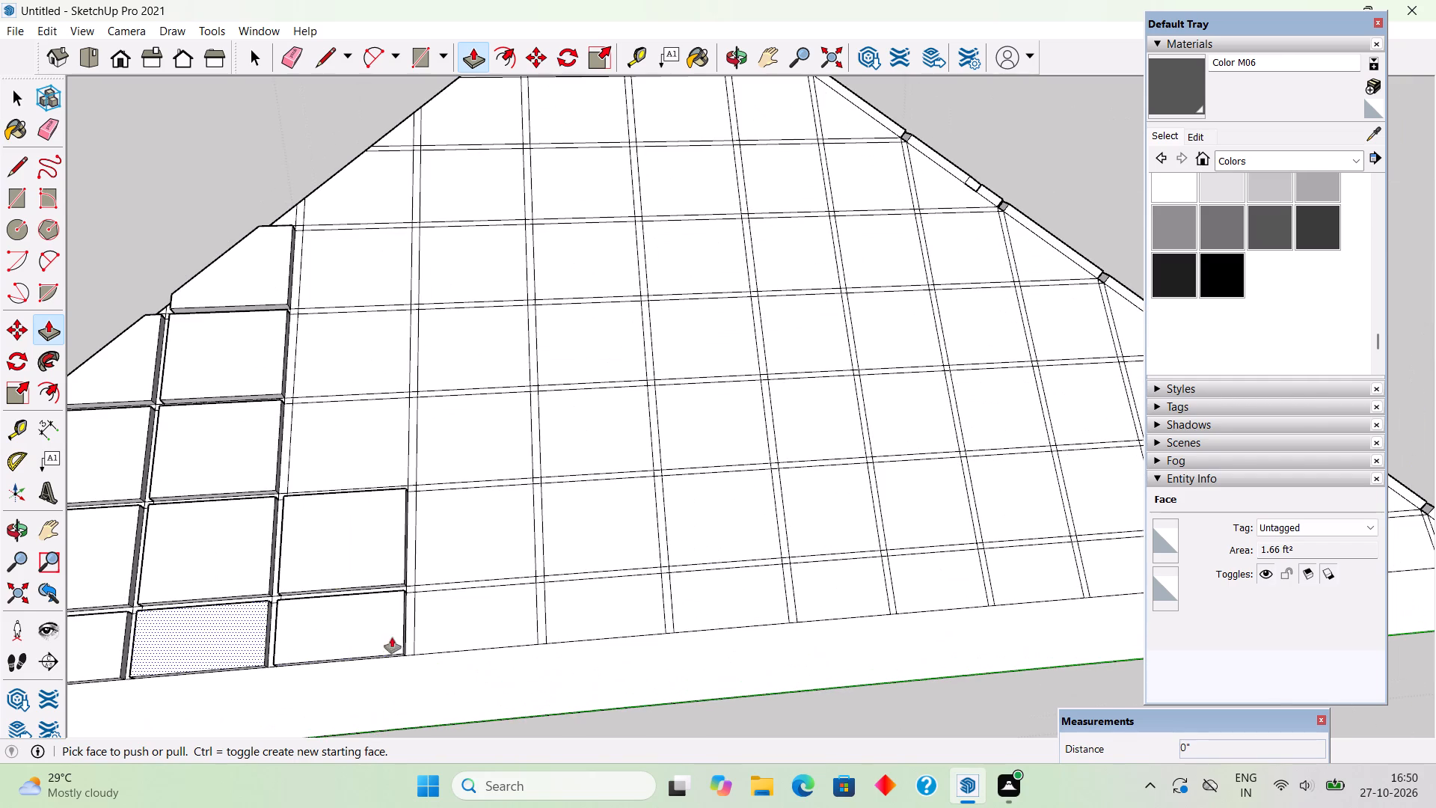
{"action": "double_click", "coordinate": [441, 627]}
{"action": "double_click", "coordinate": [463, 535]}
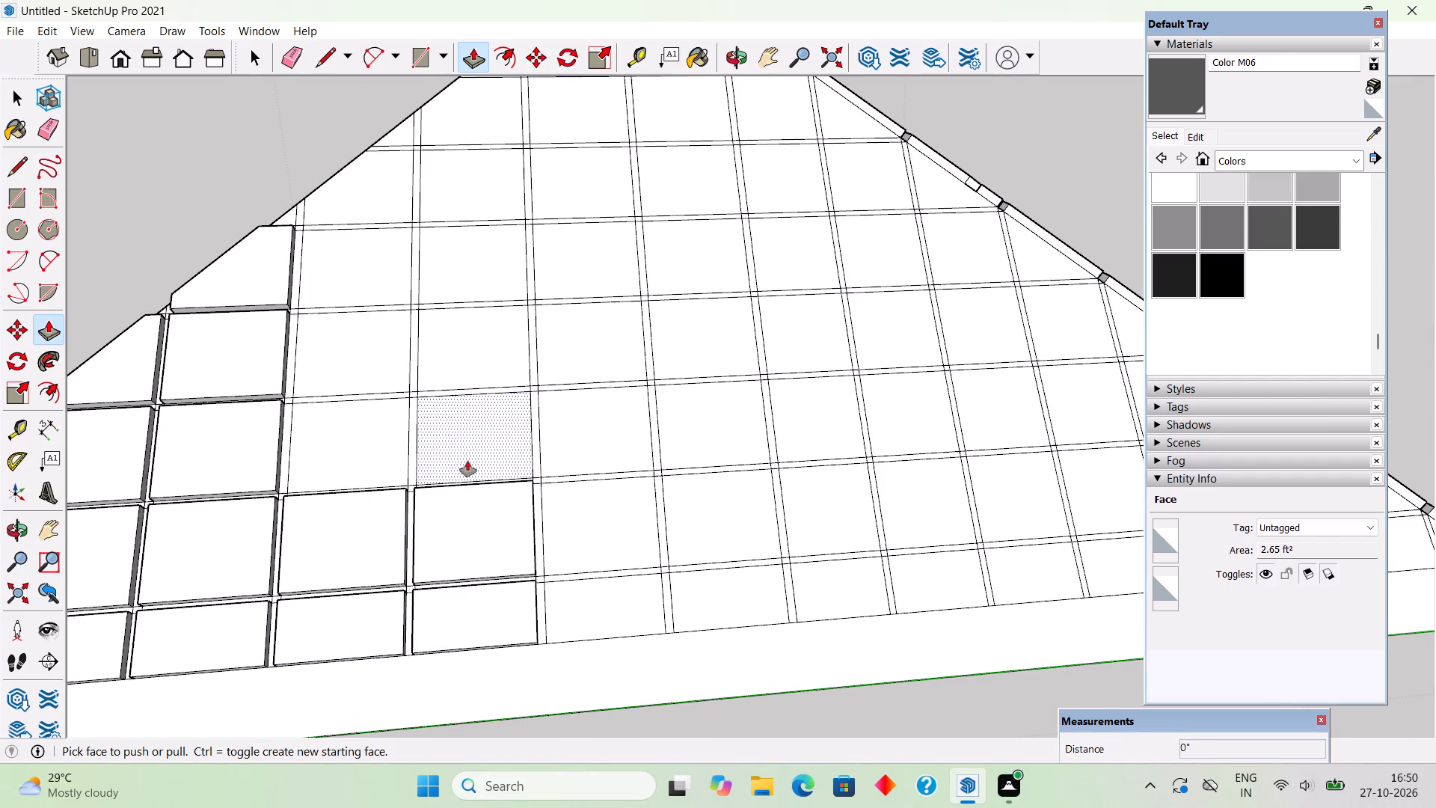
{"action": "double_click", "coordinate": [468, 451]}
Repeat the 2" Push/Pull on the fifth column's remaining cells up to the hip and the sixth column's fourth to seventh rows.
{"action": "double_click", "coordinate": [378, 439]}
{"action": "double_click", "coordinate": [379, 340]}
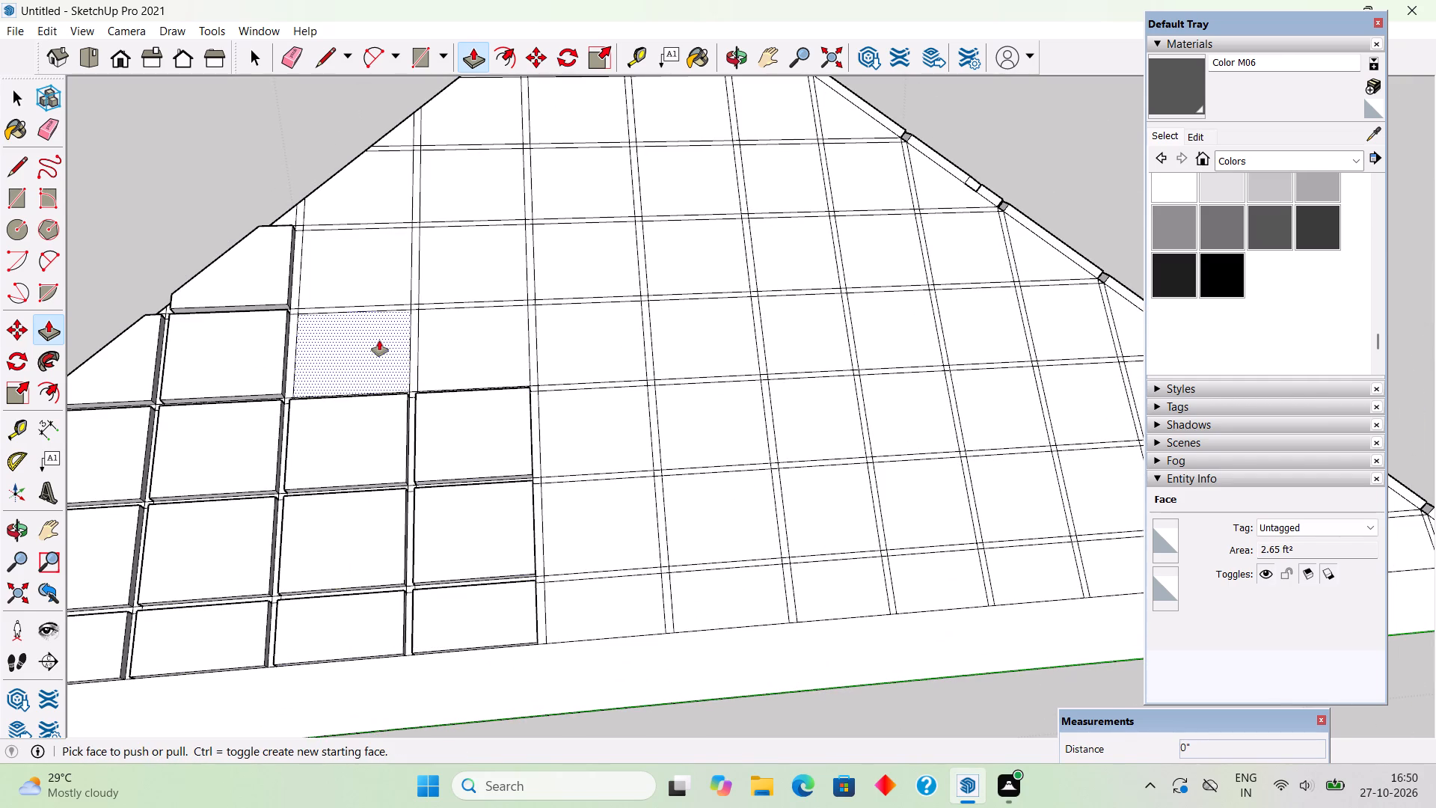
{"action": "double_click", "coordinate": [371, 239]}
{"action": "double_click", "coordinate": [369, 173]}
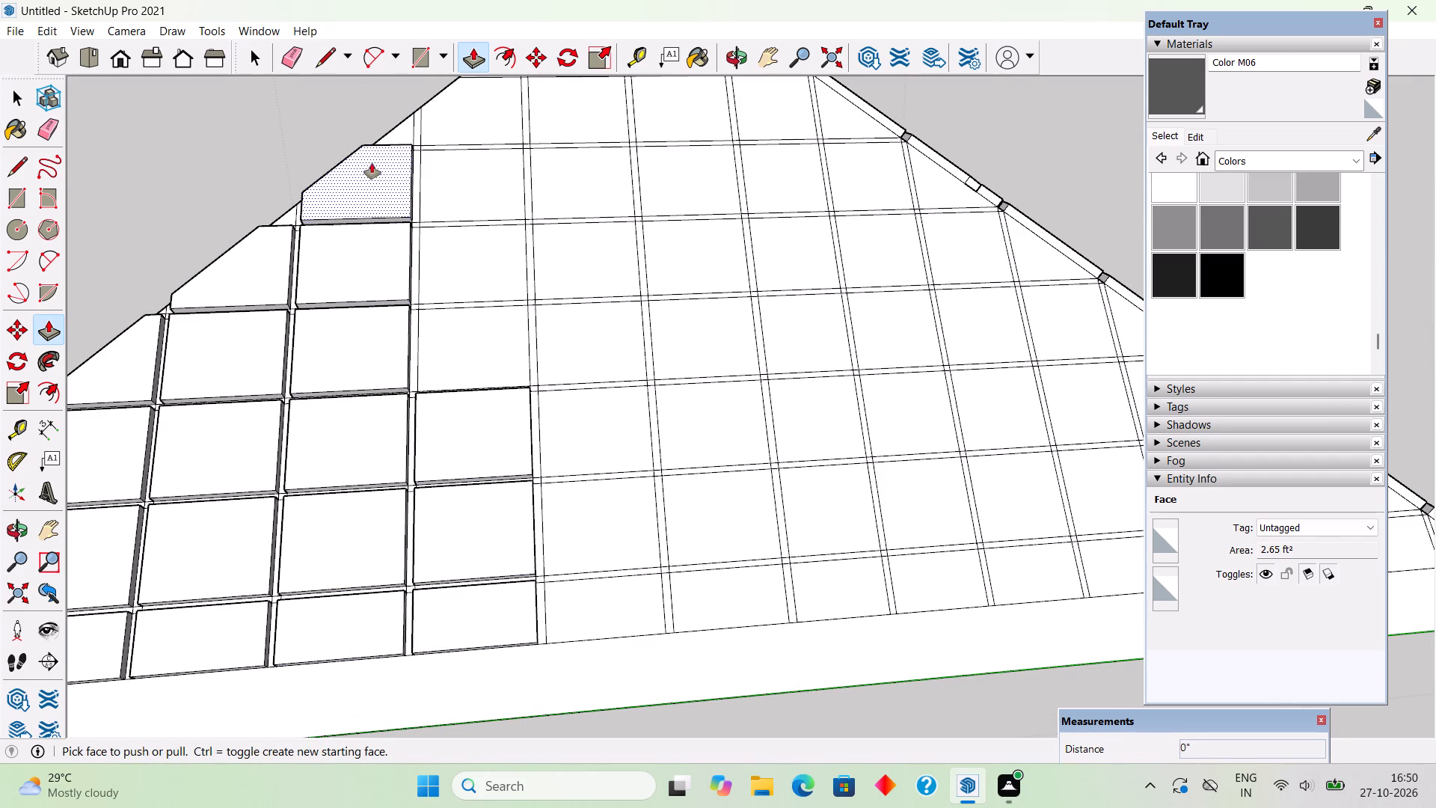
{"action": "double_click", "coordinate": [404, 128]}
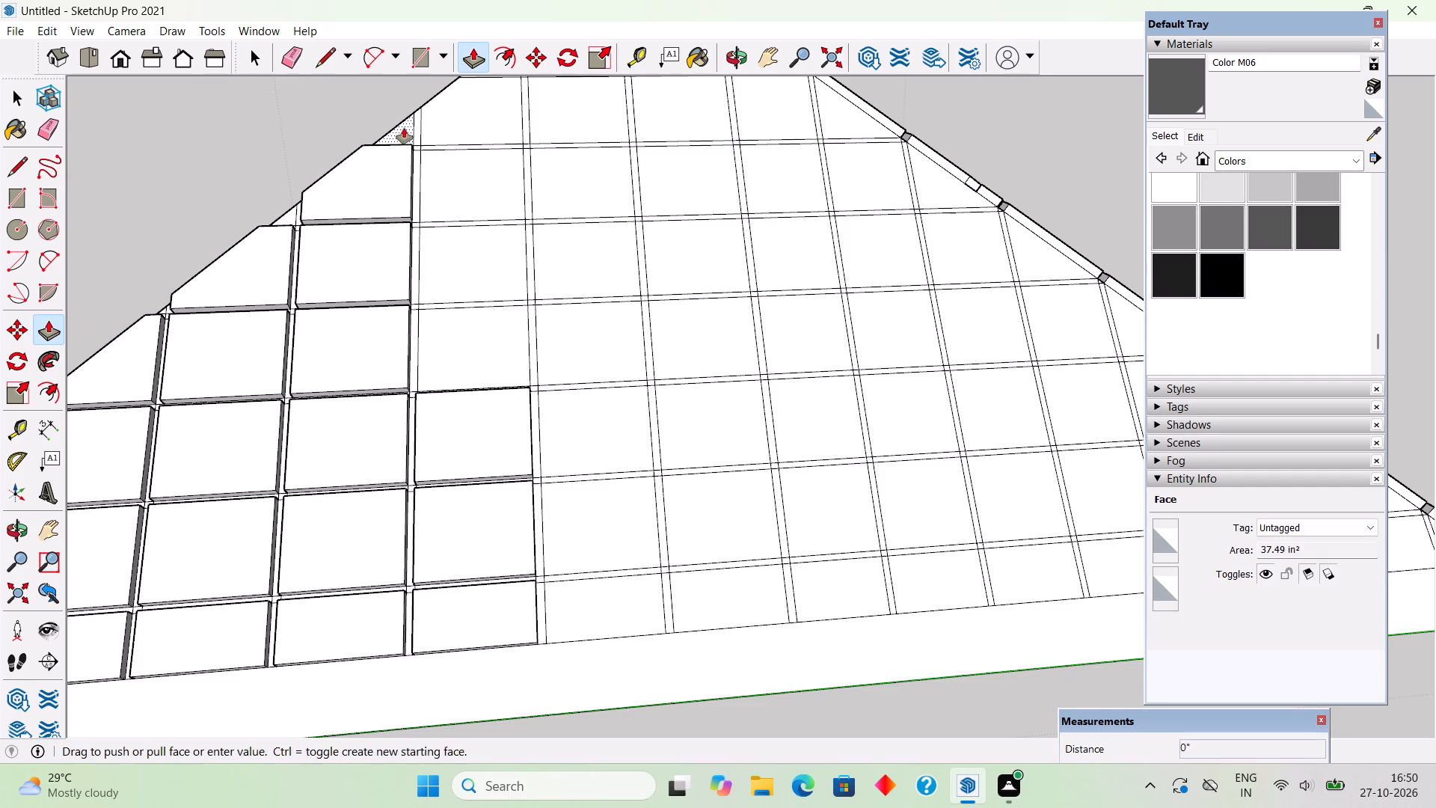
{"action": "double_click", "coordinate": [434, 117]}
{"action": "double_click", "coordinate": [455, 171]}
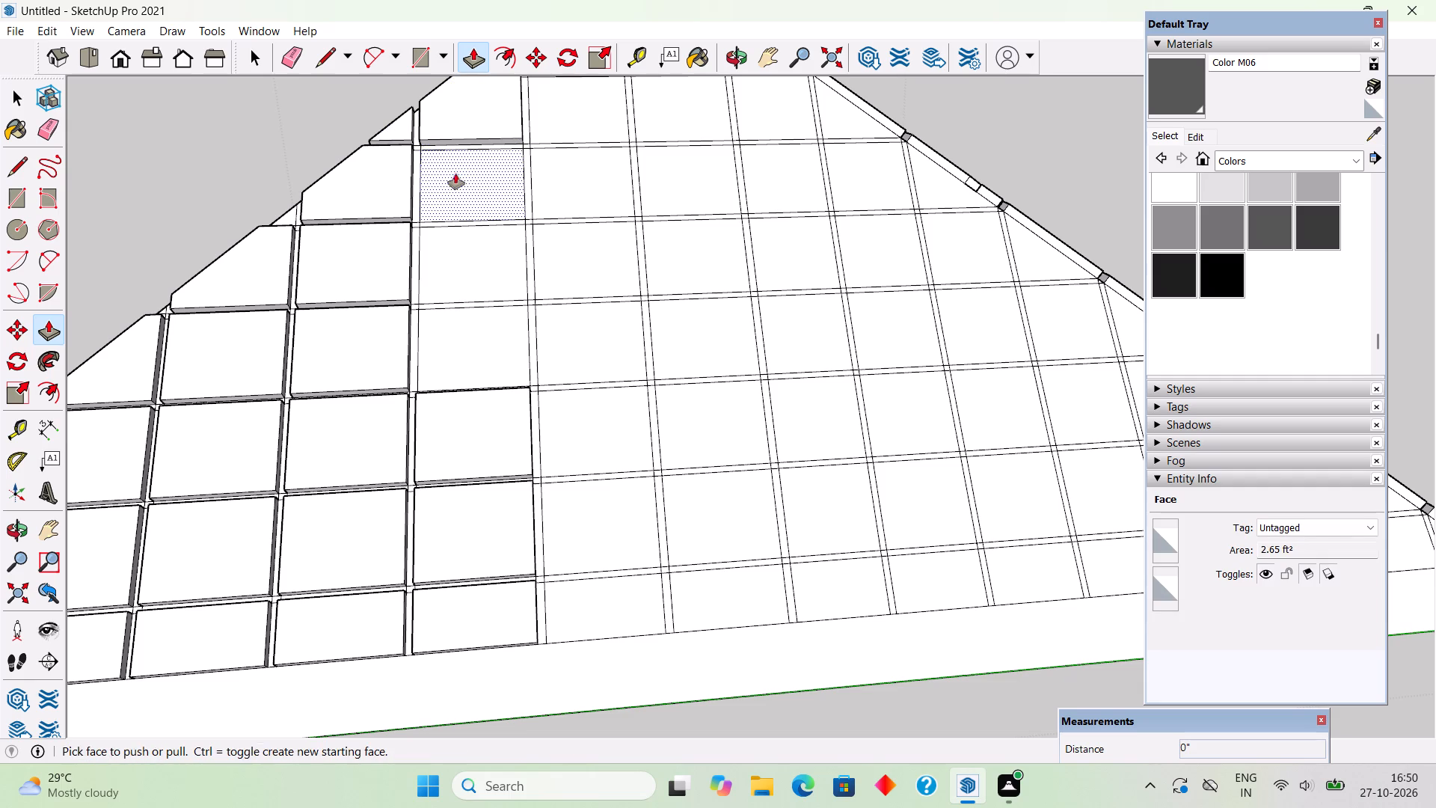
{"action": "double_click", "coordinate": [464, 257]}
{"action": "double_click", "coordinate": [463, 358]}
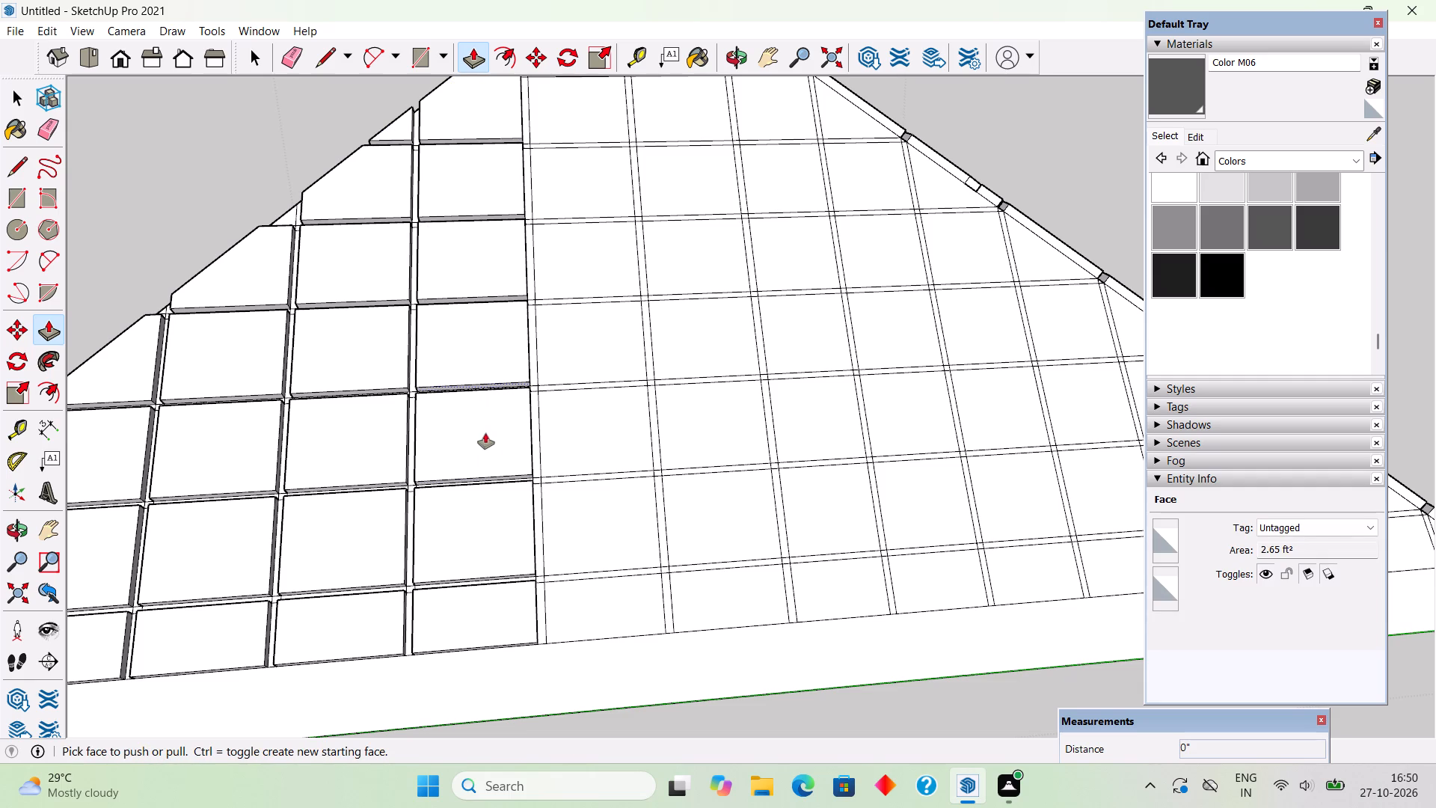
Pull out 2" the sixth column's top hip triangle, the hip-edge cell beside it and the two triangular cells at the end slope's apex.
{"action": "middle_click_drag", "start_coordinate": [496, 541], "coordinate": [426, 466]}
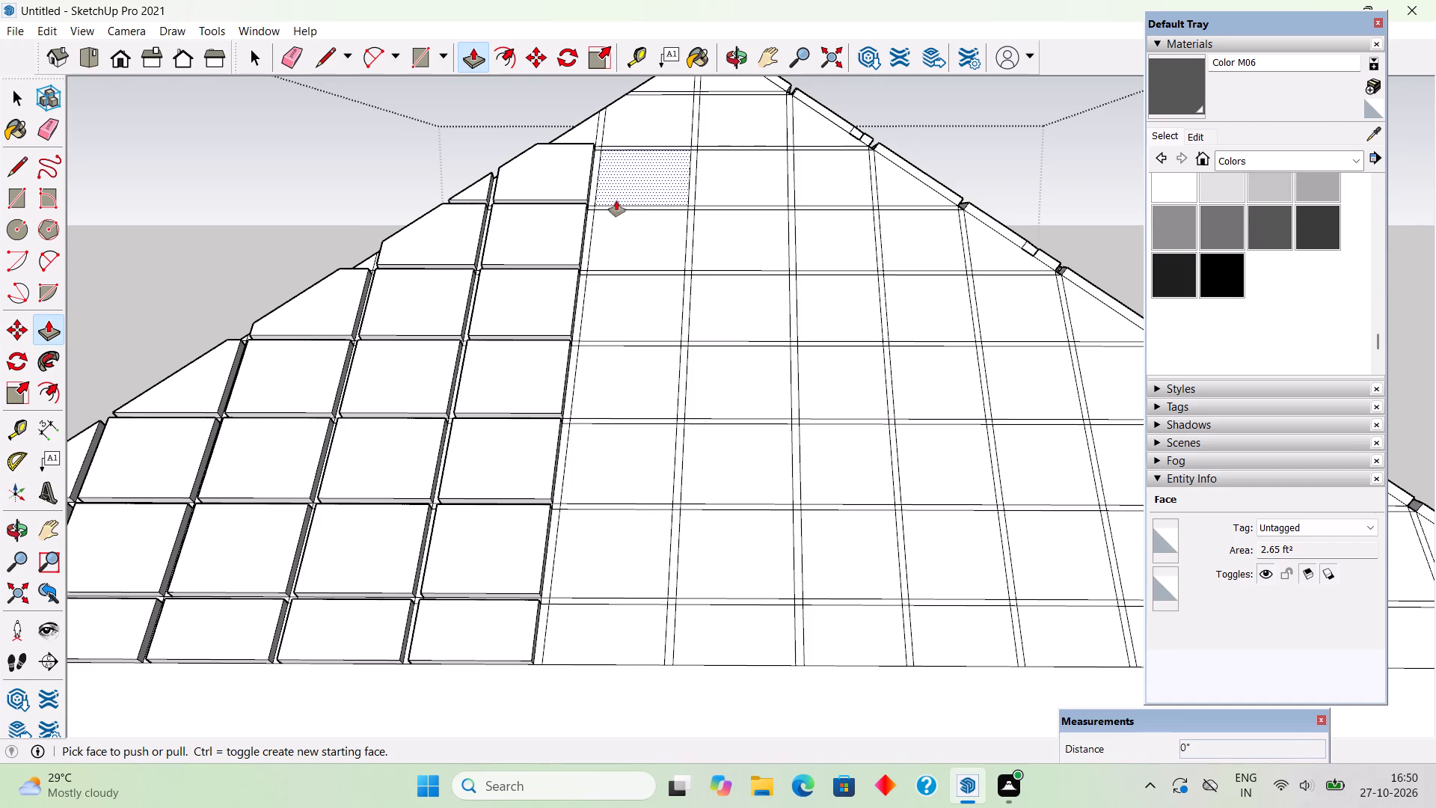
{"action": "scroll", "coordinate": [515, 450], "scroll_direction": "down", "scroll_amount": 3}
{"action": "scroll", "coordinate": [577, 186], "scroll_direction": "up", "scroll_amount": 1}
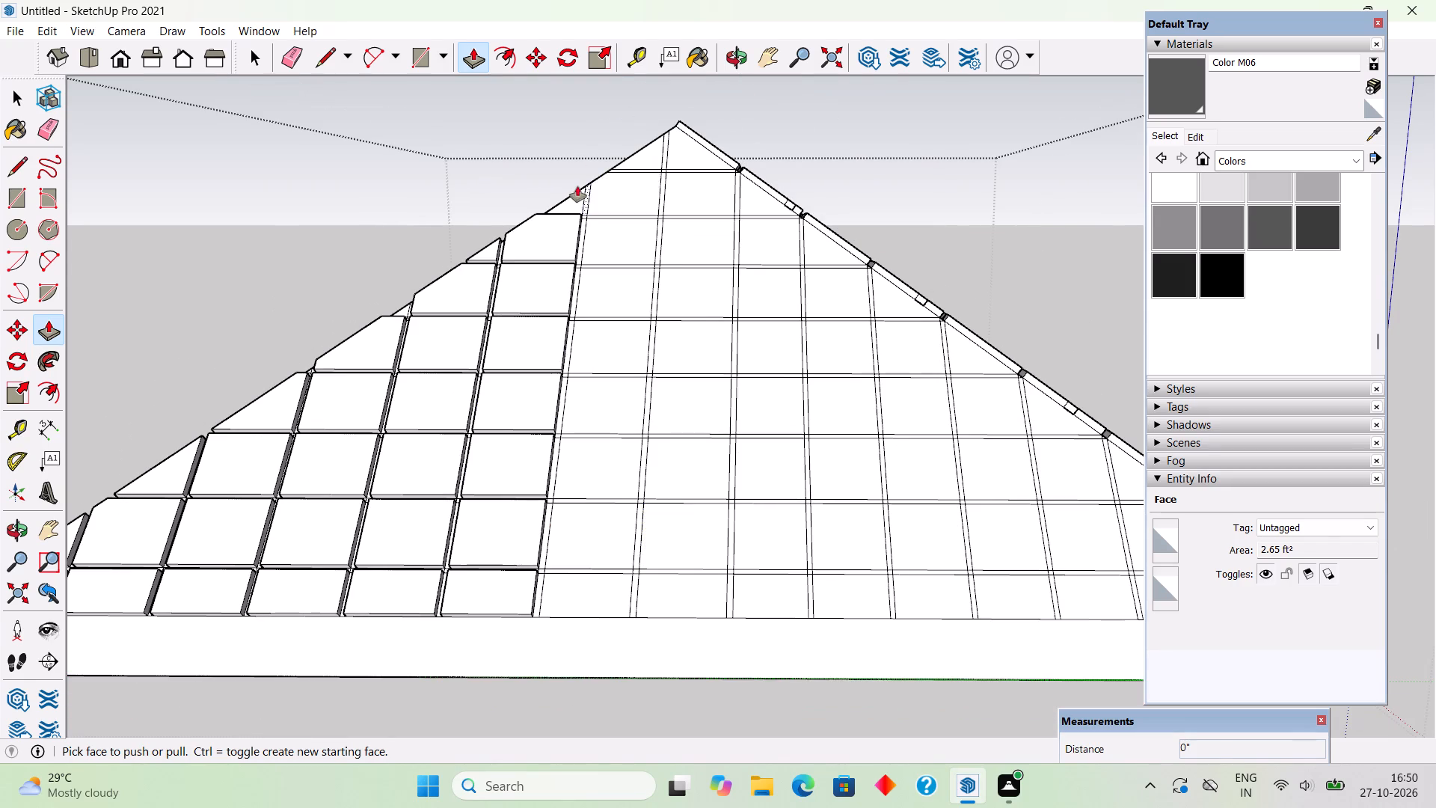
{"action": "scroll", "coordinate": [577, 186], "scroll_direction": "up", "scroll_amount": 5}
{"action": "double_click", "coordinate": [571, 216]}
{"action": "double_click", "coordinate": [716, 170]}
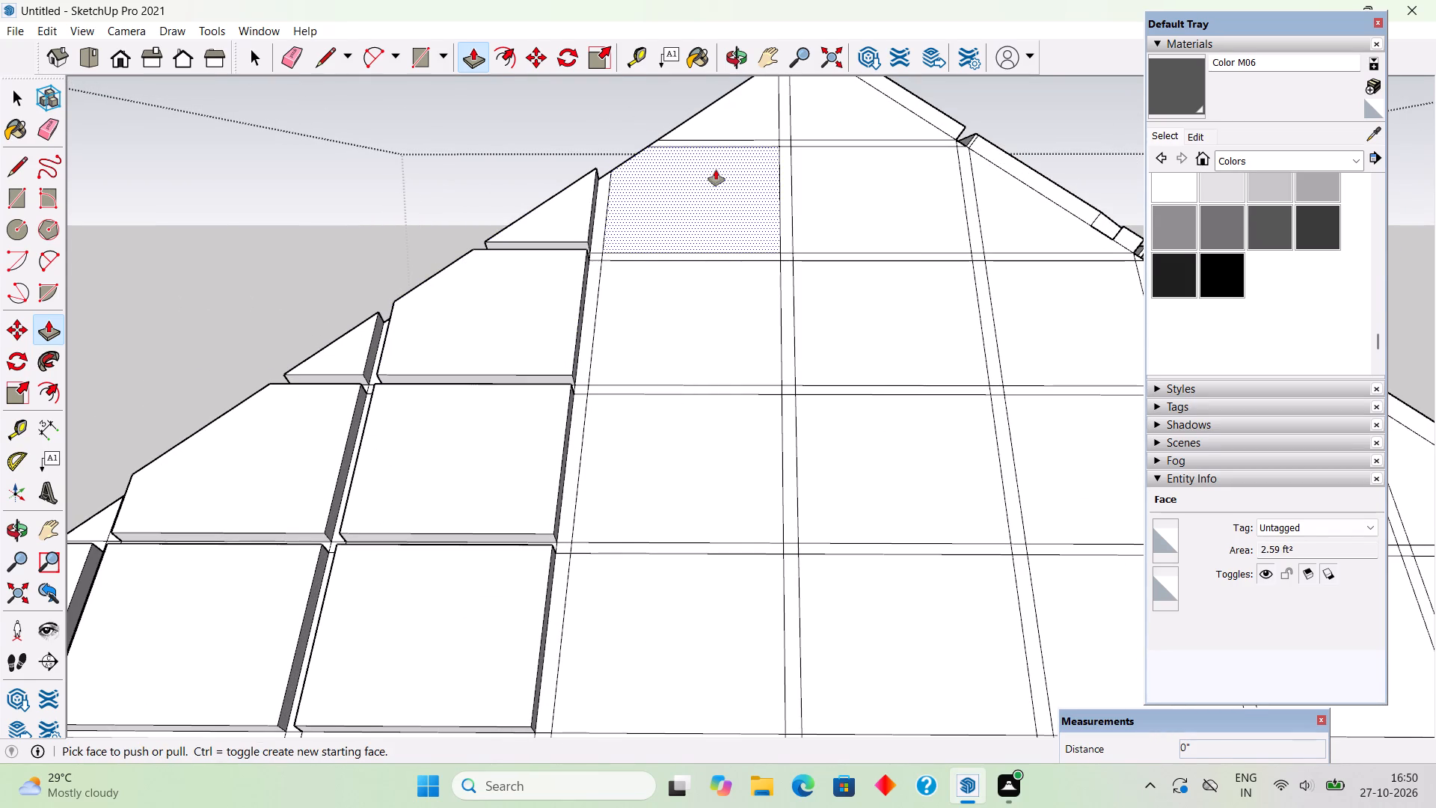
{"action": "double_click", "coordinate": [742, 108]}
{"action": "double_click", "coordinate": [835, 91]}
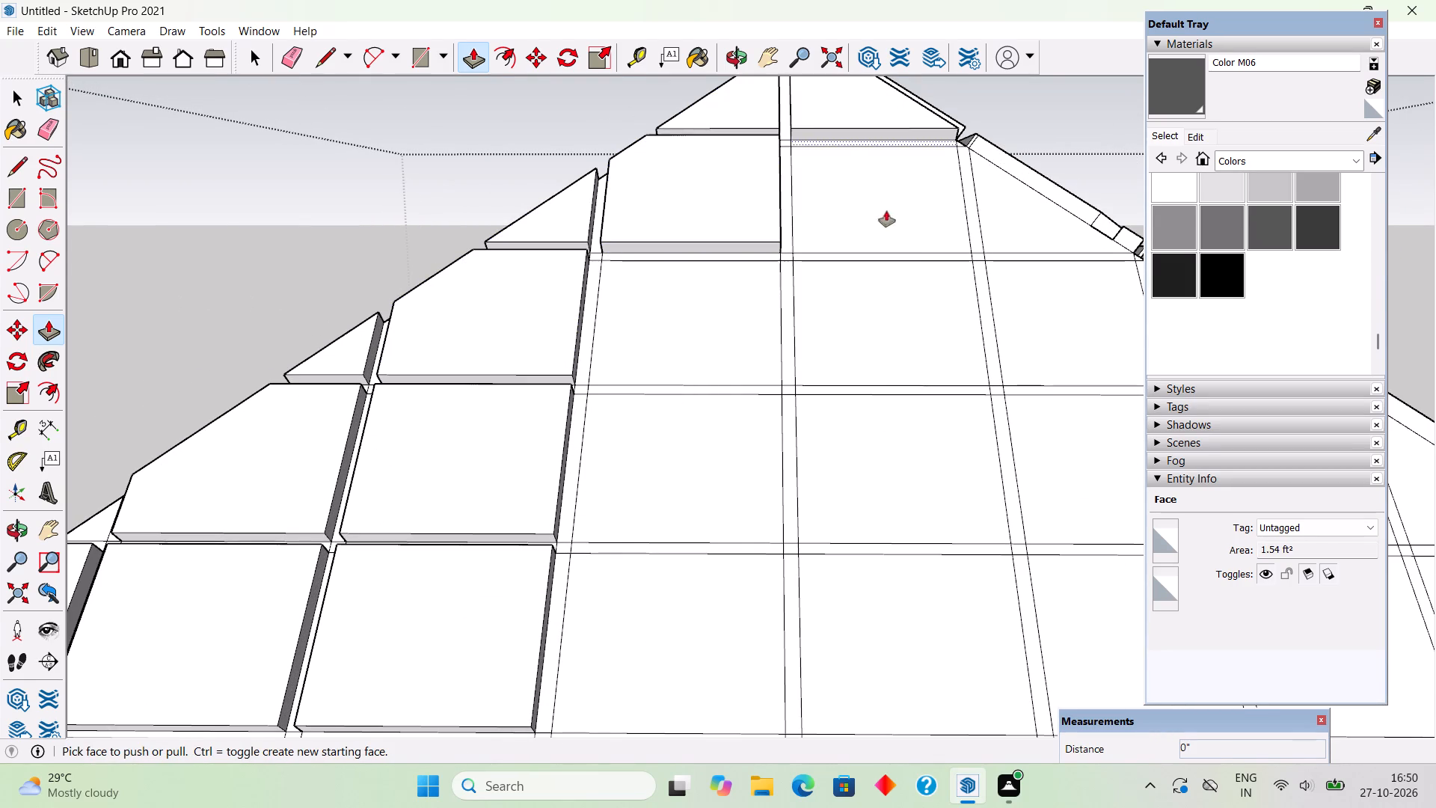
Repeat the 2" Push/Pull on the flat cells of the two columns under the apex, down through the fifth row from the eave.
{"action": "scroll", "coordinate": [889, 238], "scroll_direction": "down", "scroll_amount": 5}
{"action": "scroll", "coordinate": [889, 235], "scroll_direction": "up", "scroll_amount": 3}
{"action": "double_click", "coordinate": [884, 221]}
{"action": "double_click", "coordinate": [884, 305]}
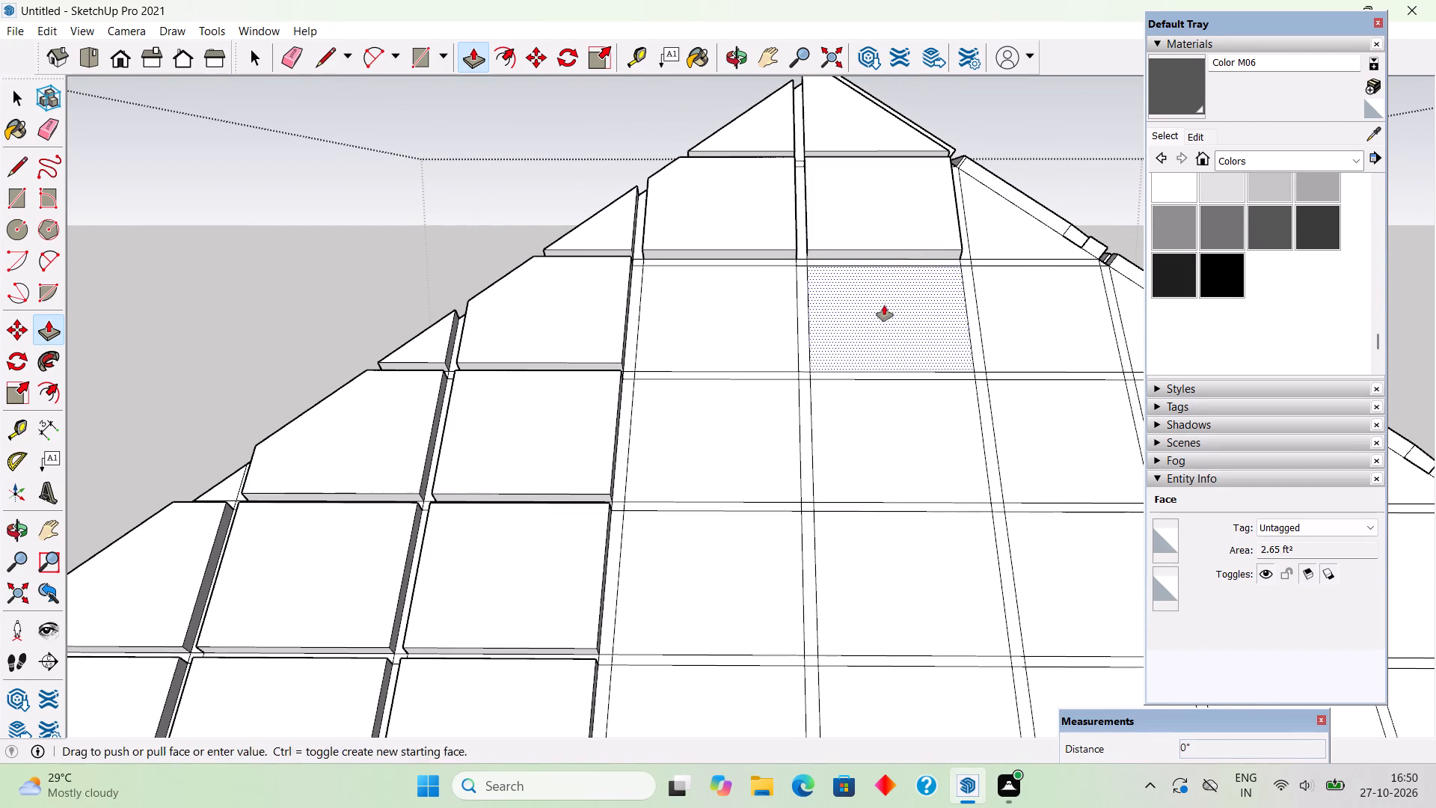
{"action": "double_click", "coordinate": [774, 334]}
{"action": "double_click", "coordinate": [769, 448]}
{"action": "double_click", "coordinate": [835, 432]}
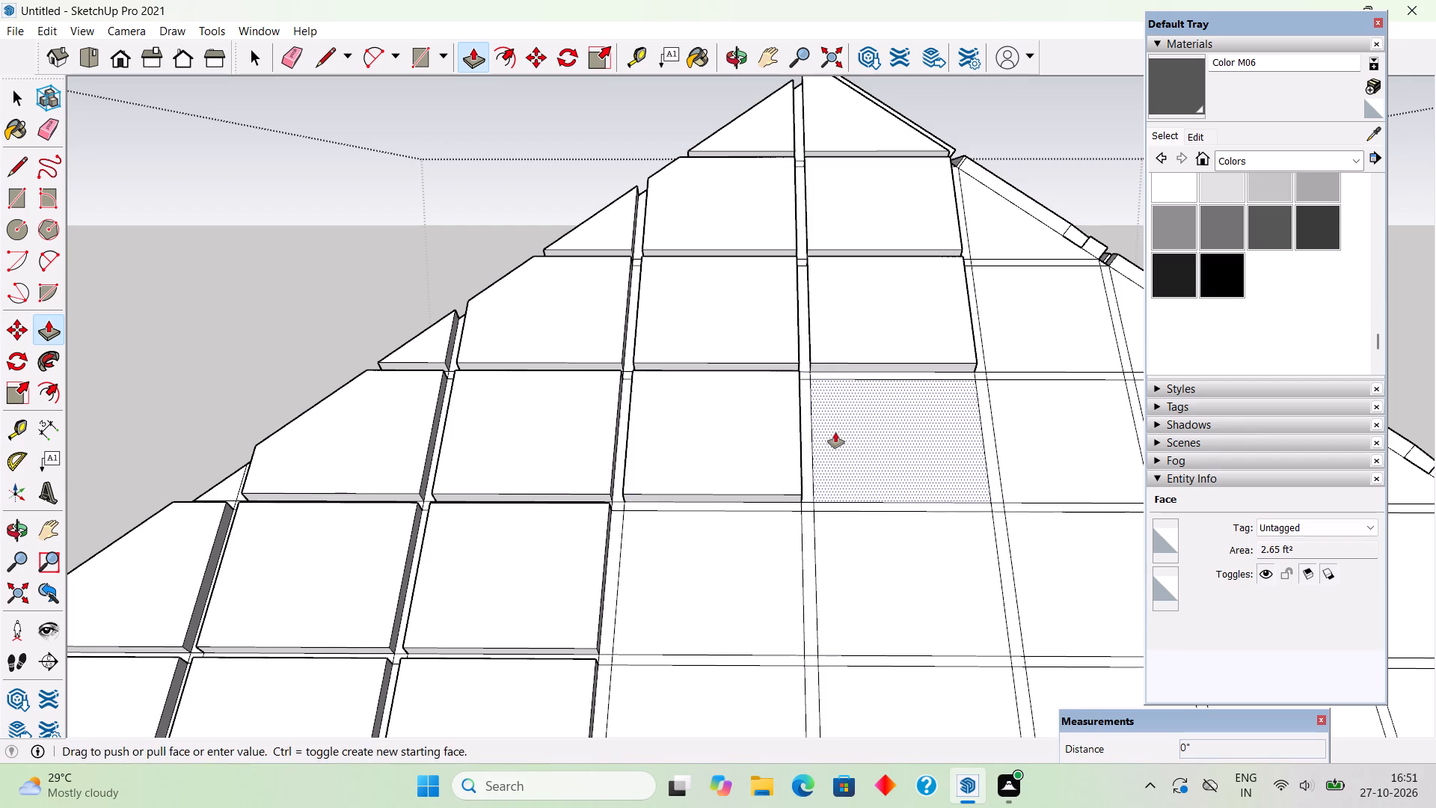
{"action": "double_click", "coordinate": [715, 635]}
{"action": "double_click", "coordinate": [974, 576]}
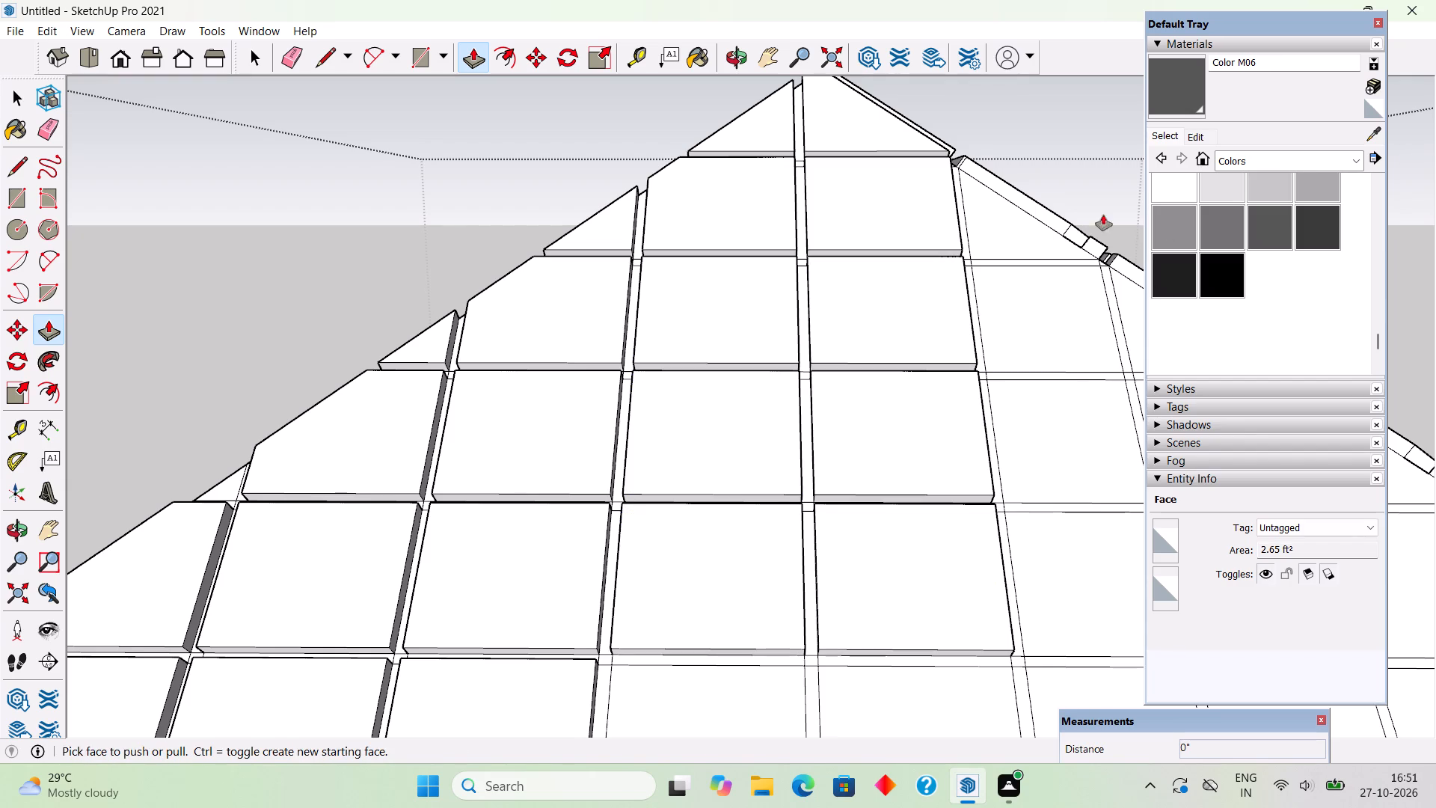
Pull out 2" the top four cells of the next column past the apex, starting from its hip-edge triangle.
{"action": "double_click", "coordinate": [1022, 242]}
{"action": "double_click", "coordinate": [1063, 310]}
{"action": "double_click", "coordinate": [1070, 442]}
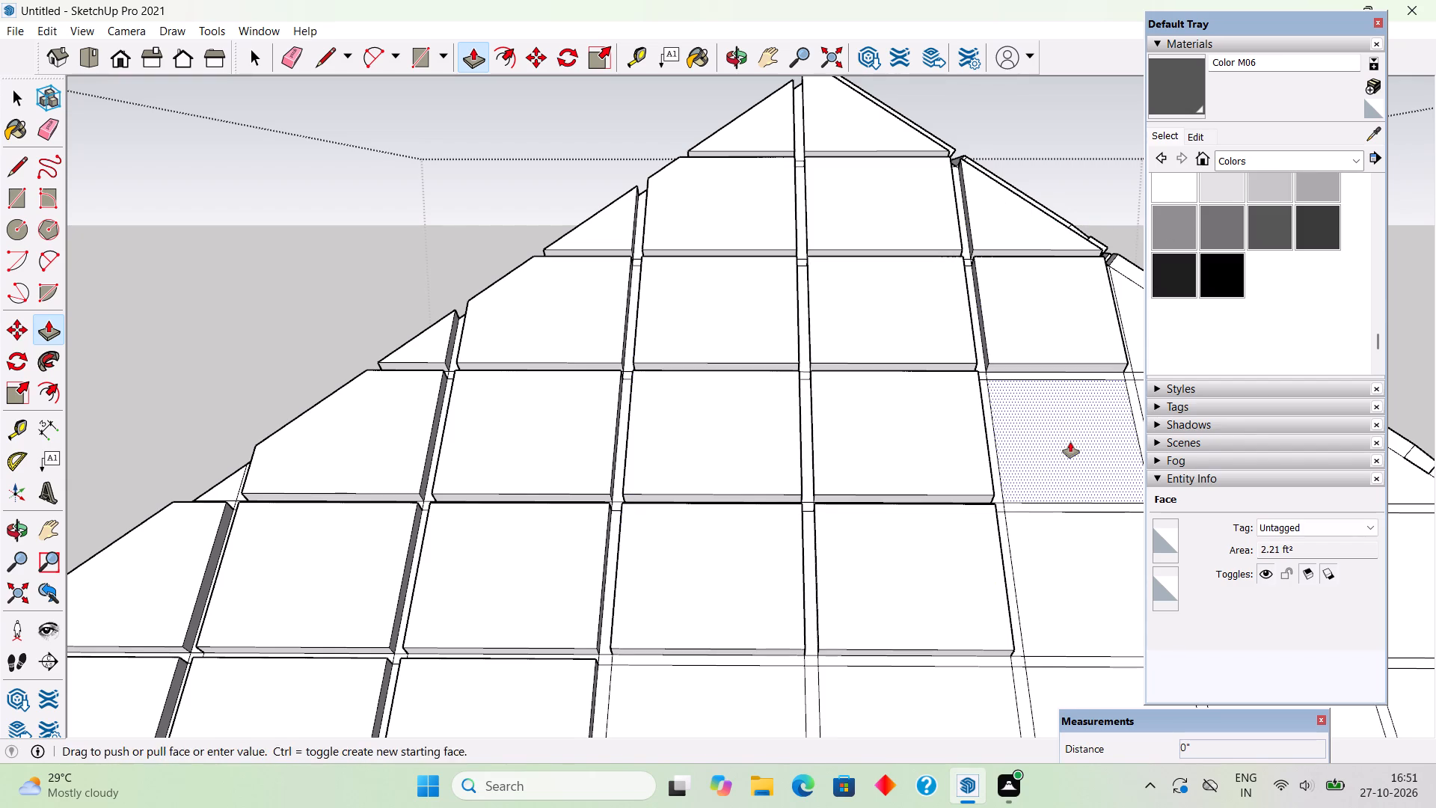
{"action": "double_click", "coordinate": [1055, 549]}
Repeat the 2" Push/Pull on the fourth- and third-row cells of the two apex columns and the column beside them.
{"action": "scroll", "coordinate": [727, 228], "scroll_direction": "down", "scroll_amount": 5}
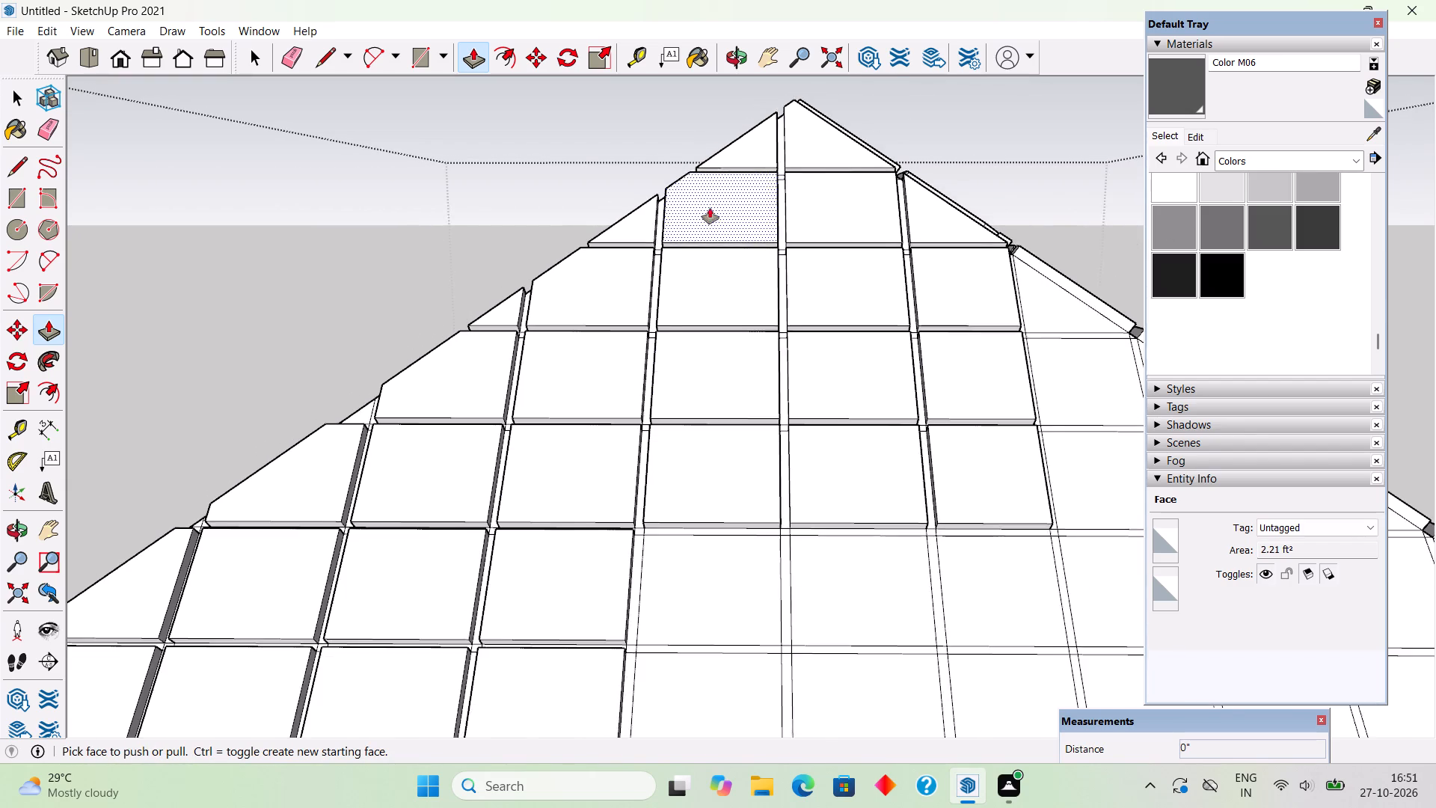
{"action": "scroll", "coordinate": [710, 208], "scroll_direction": "down", "scroll_amount": 2}
{"action": "left_click", "coordinate": [717, 454]}
{"action": "left_click", "coordinate": [717, 454]}
{"action": "double_click", "coordinate": [776, 449]}
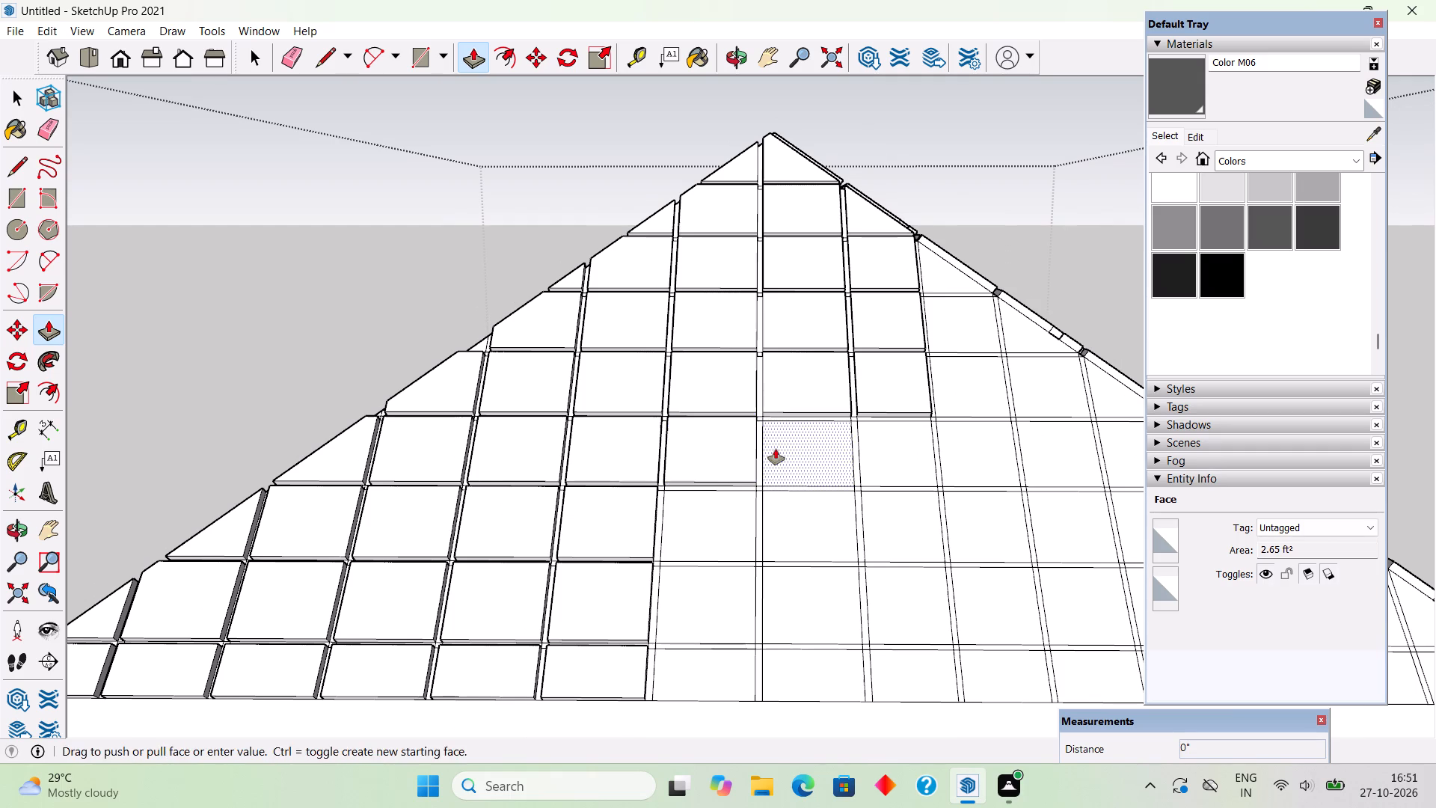
{"action": "double_click", "coordinate": [909, 435]}
{"action": "double_click", "coordinate": [927, 525]}
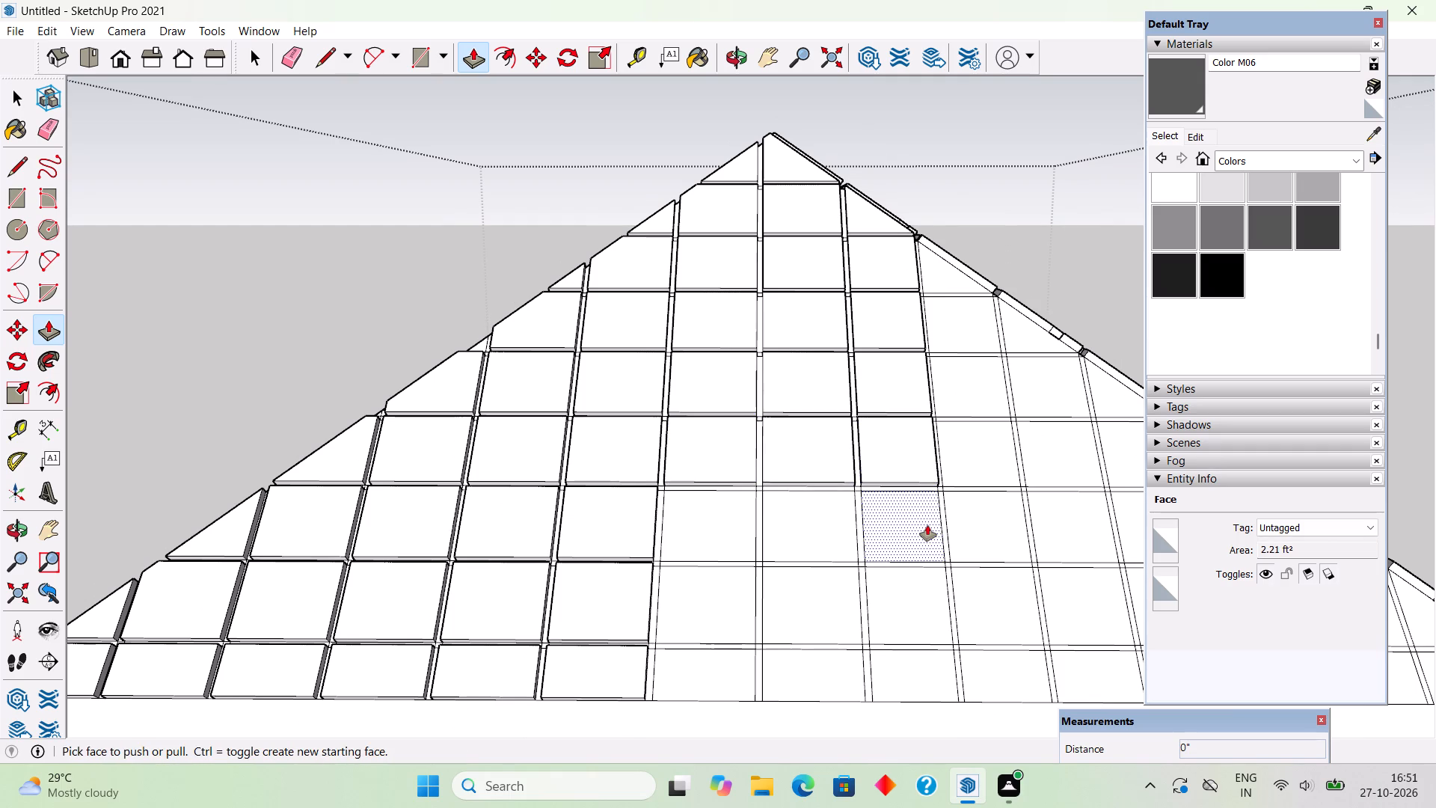
{"action": "double_click", "coordinate": [832, 539]}
{"action": "double_click", "coordinate": [747, 538]}
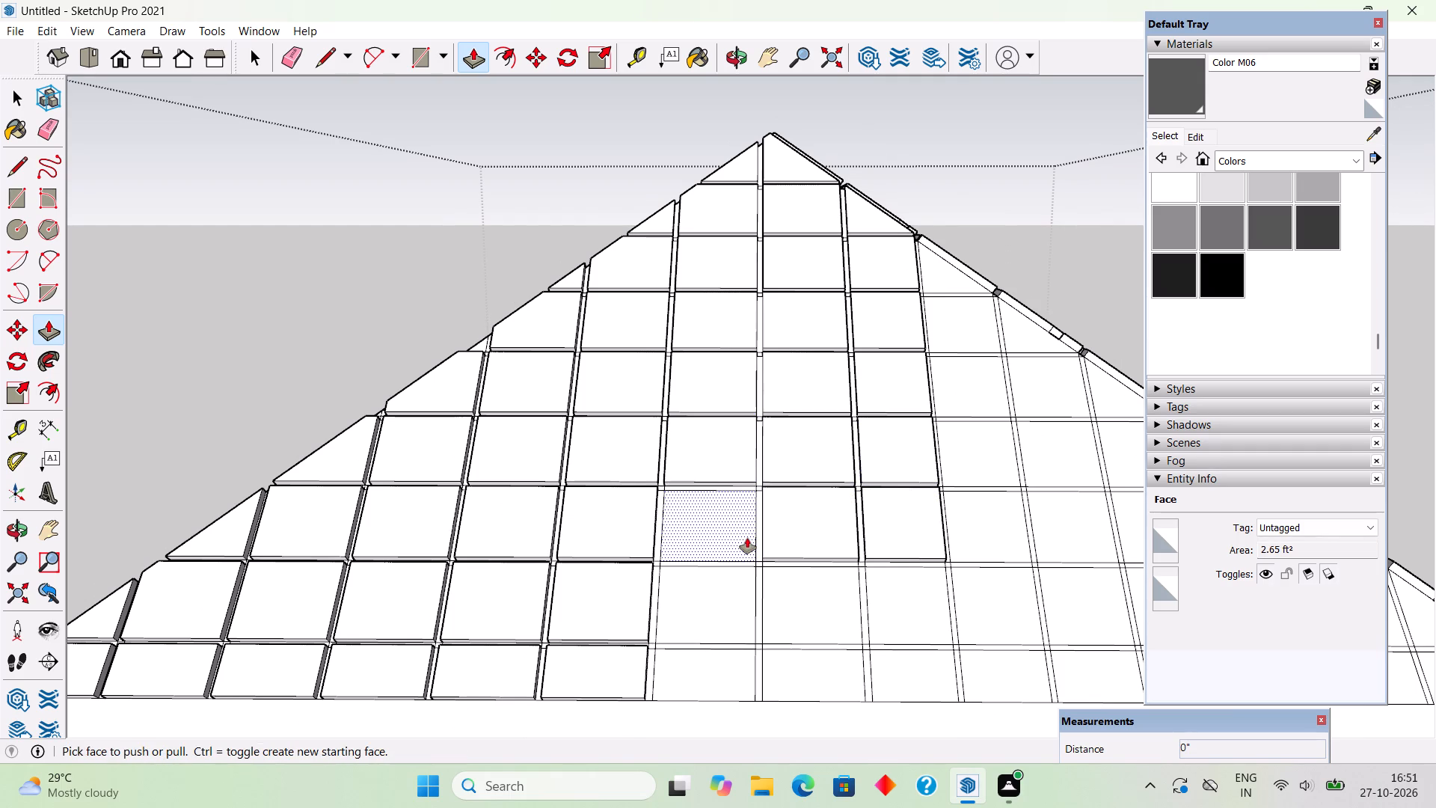
Pull out 2" the lowest two rows of cells in the same three middle columns, down to the eave.
{"action": "double_click", "coordinate": [725, 618]}
{"action": "double_click", "coordinate": [841, 615]}
{"action": "double_click", "coordinate": [914, 604]}
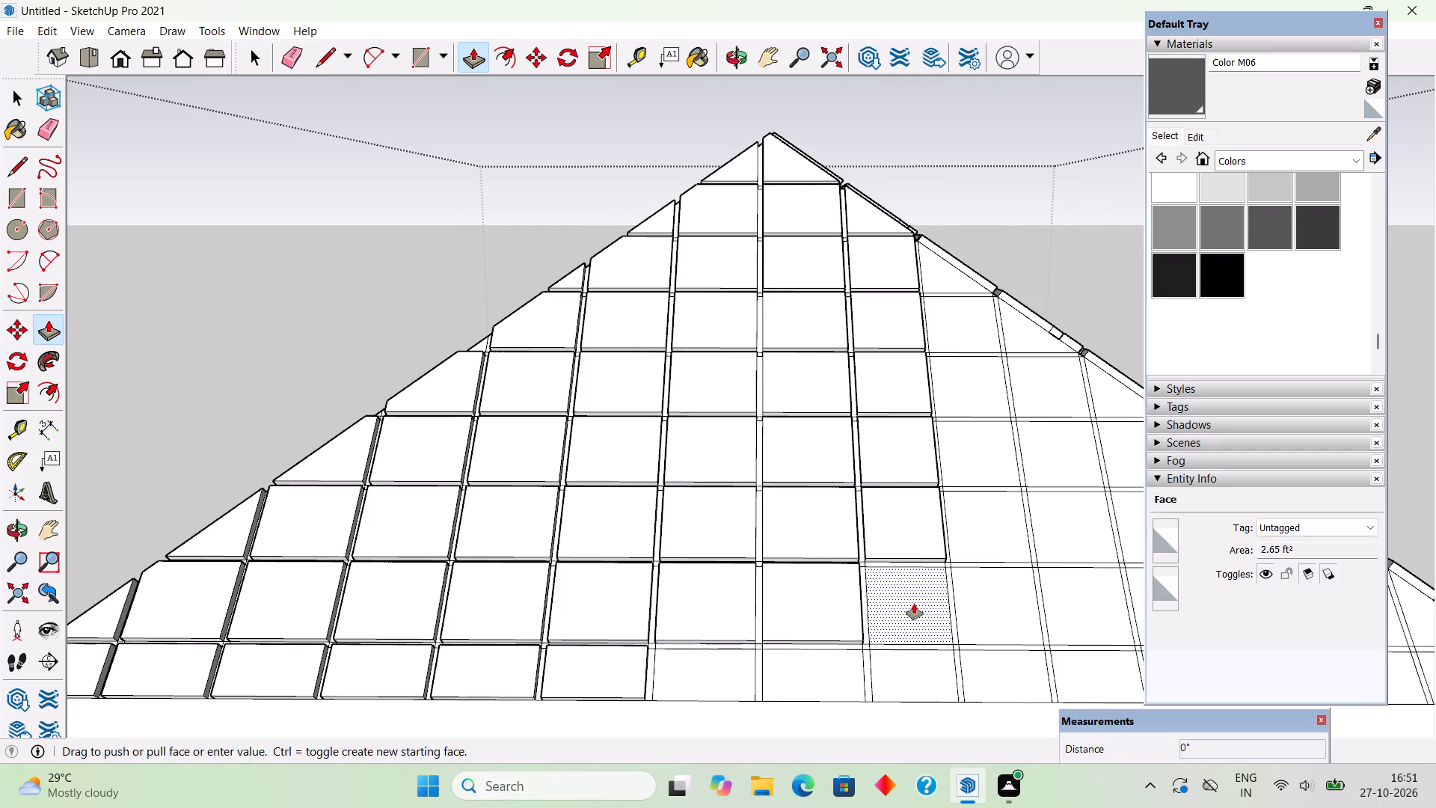
{"action": "double_click", "coordinate": [924, 677]}
{"action": "double_click", "coordinate": [853, 676]}
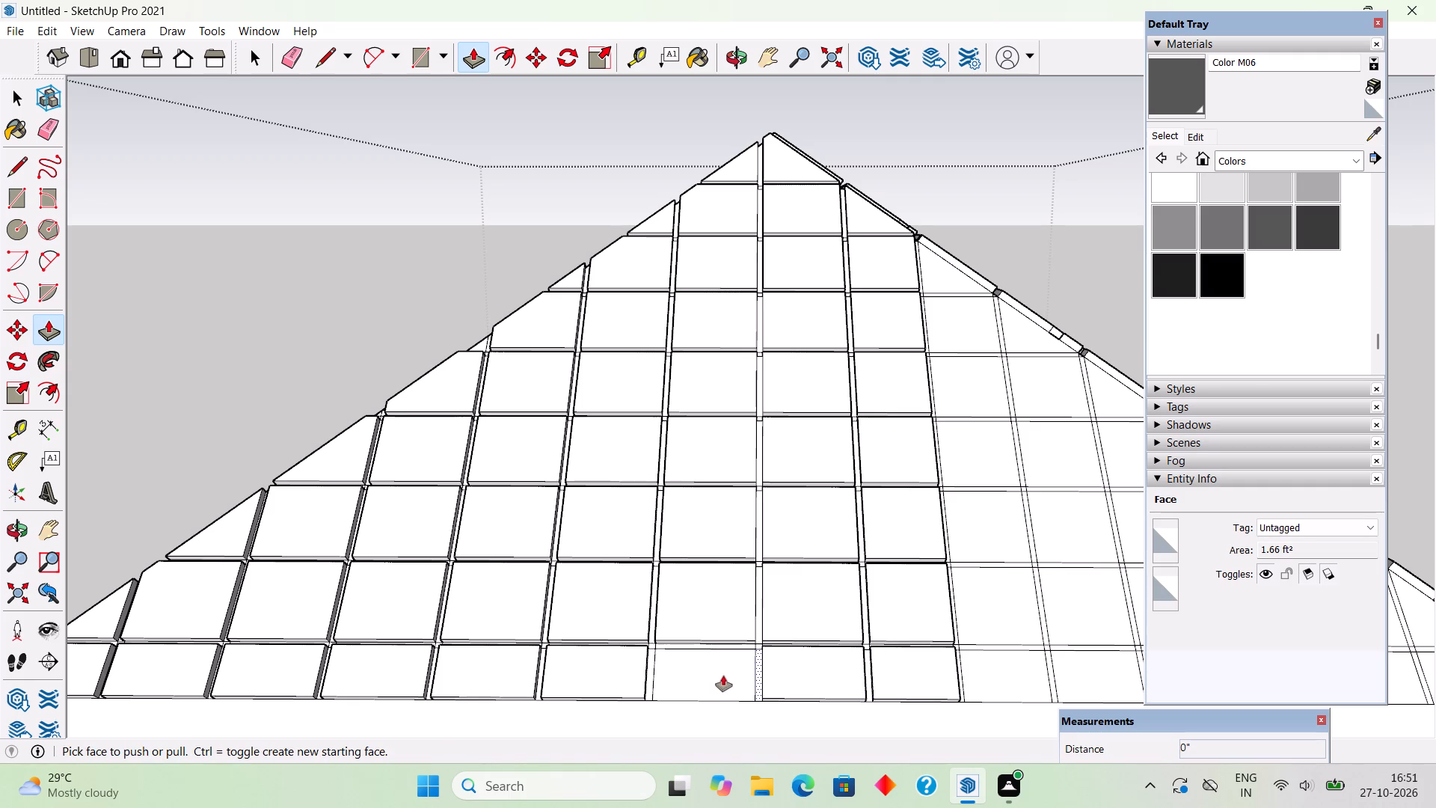
{"action": "double_click", "coordinate": [722, 676]}
Repeat the 2" Push/Pull on the next two columns toward the tiled slope, from their hip-edge triangles down through the fourth row.
{"action": "scroll", "coordinate": [680, 430], "scroll_direction": "down", "scroll_amount": 4}
{"action": "scroll", "coordinate": [1083, 514], "scroll_direction": "up", "scroll_amount": 3}
{"action": "scroll", "coordinate": [770, 472], "scroll_direction": "down", "scroll_amount": 2}
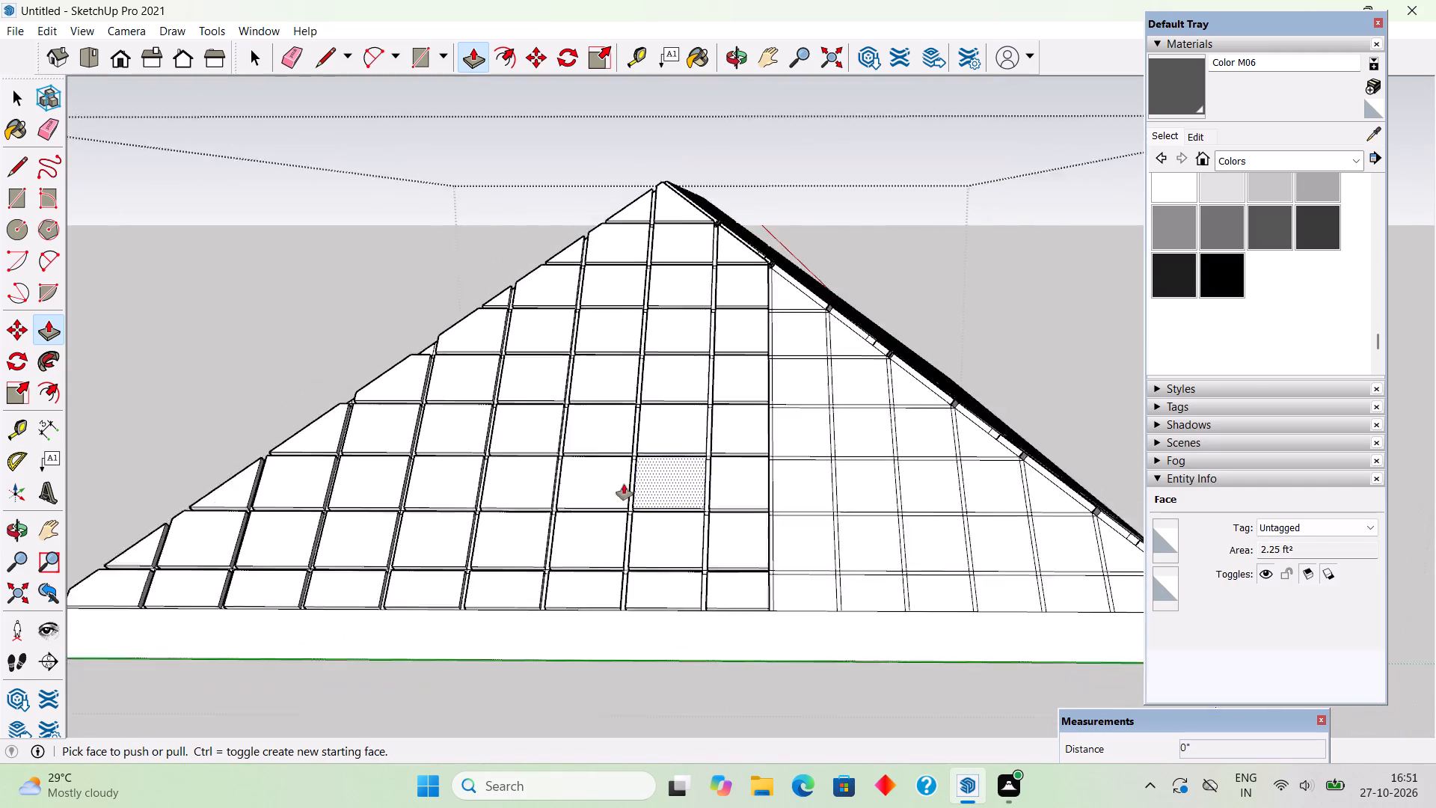
{"action": "scroll", "coordinate": [624, 484], "scroll_direction": "down", "scroll_amount": 2}
{"action": "scroll", "coordinate": [989, 456], "scroll_direction": "up", "scroll_amount": 4}
{"action": "left_click", "coordinate": [605, 218]}
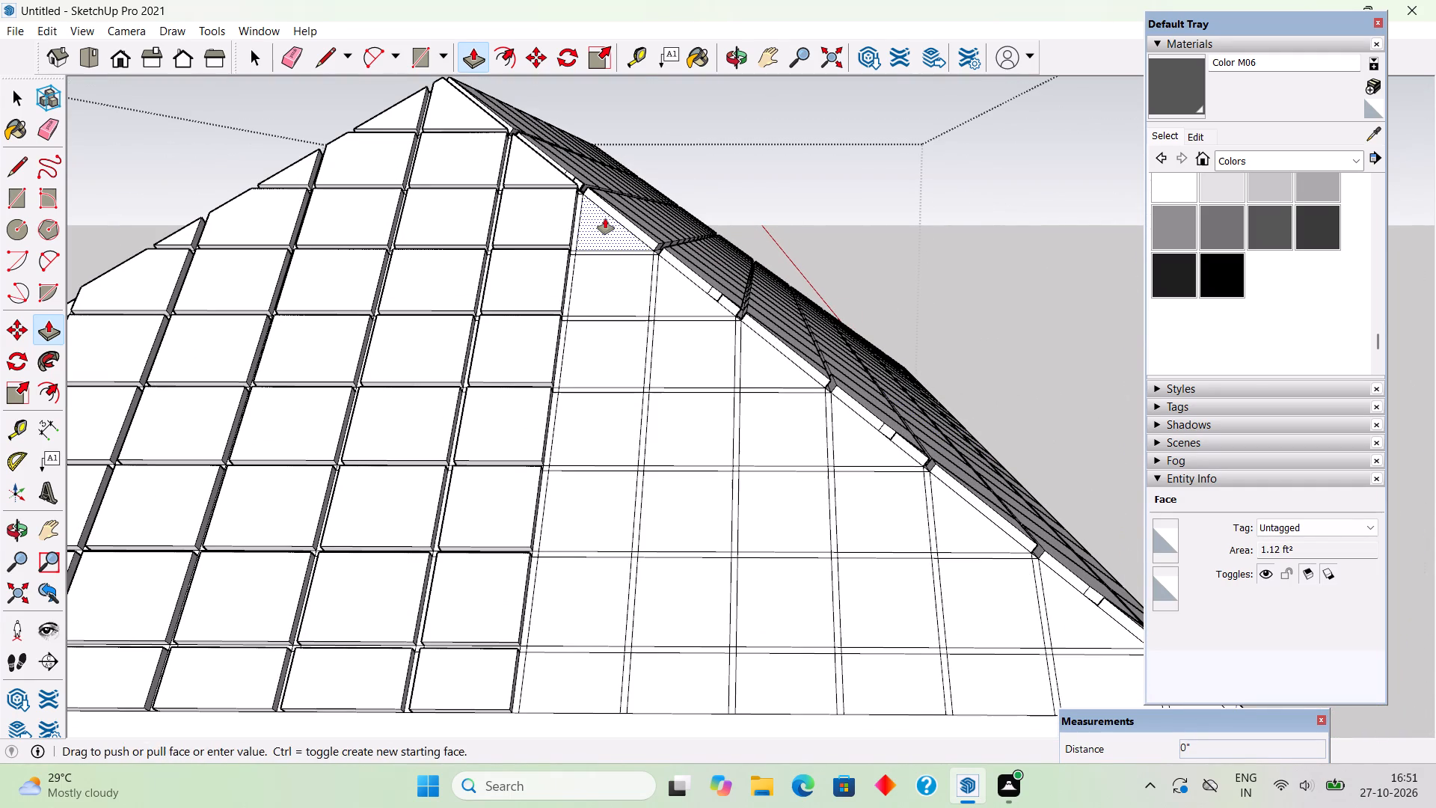
{"action": "left_click", "coordinate": [605, 218]}
{"action": "double_click", "coordinate": [616, 263]}
{"action": "double_click", "coordinate": [623, 333]}
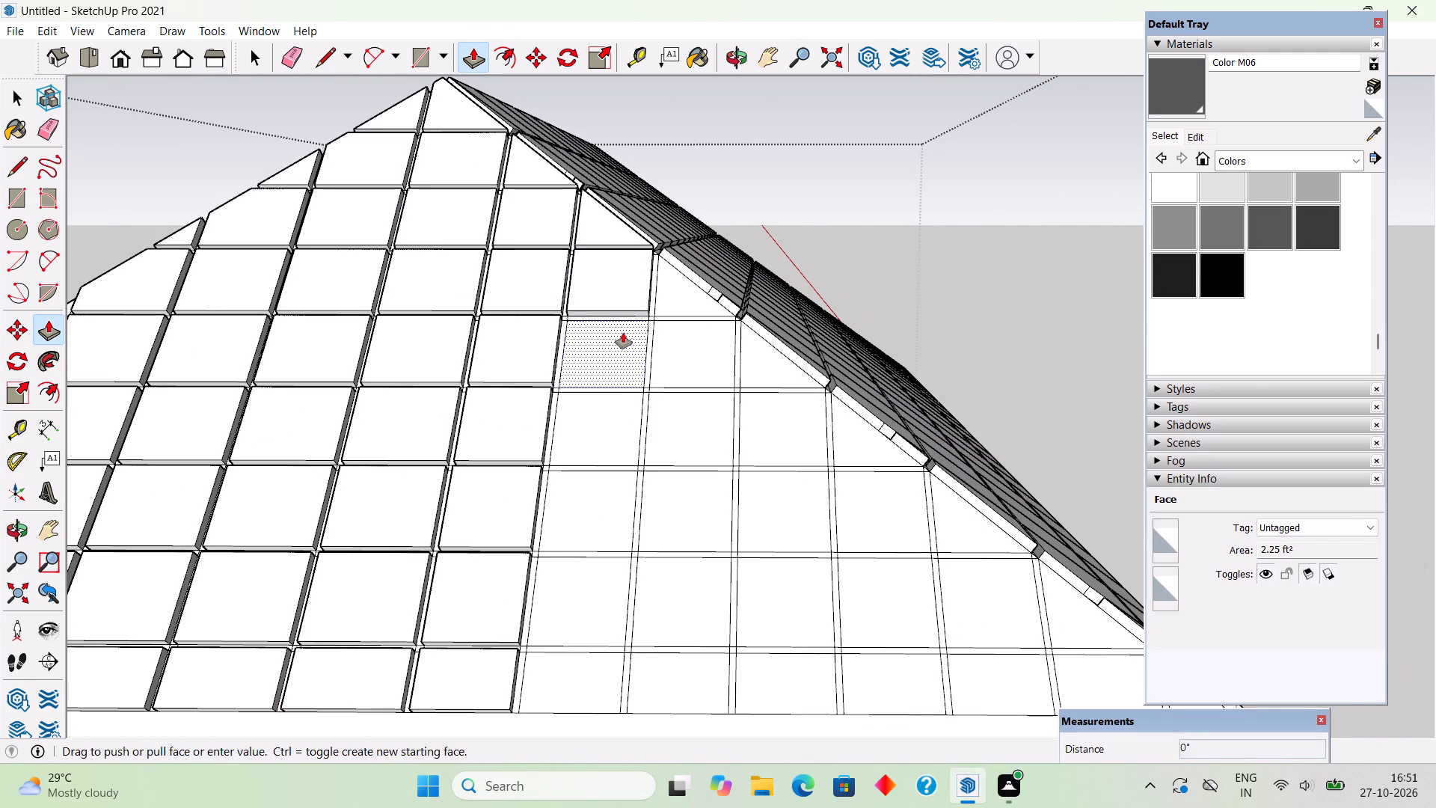
{"action": "double_click", "coordinate": [698, 295]}
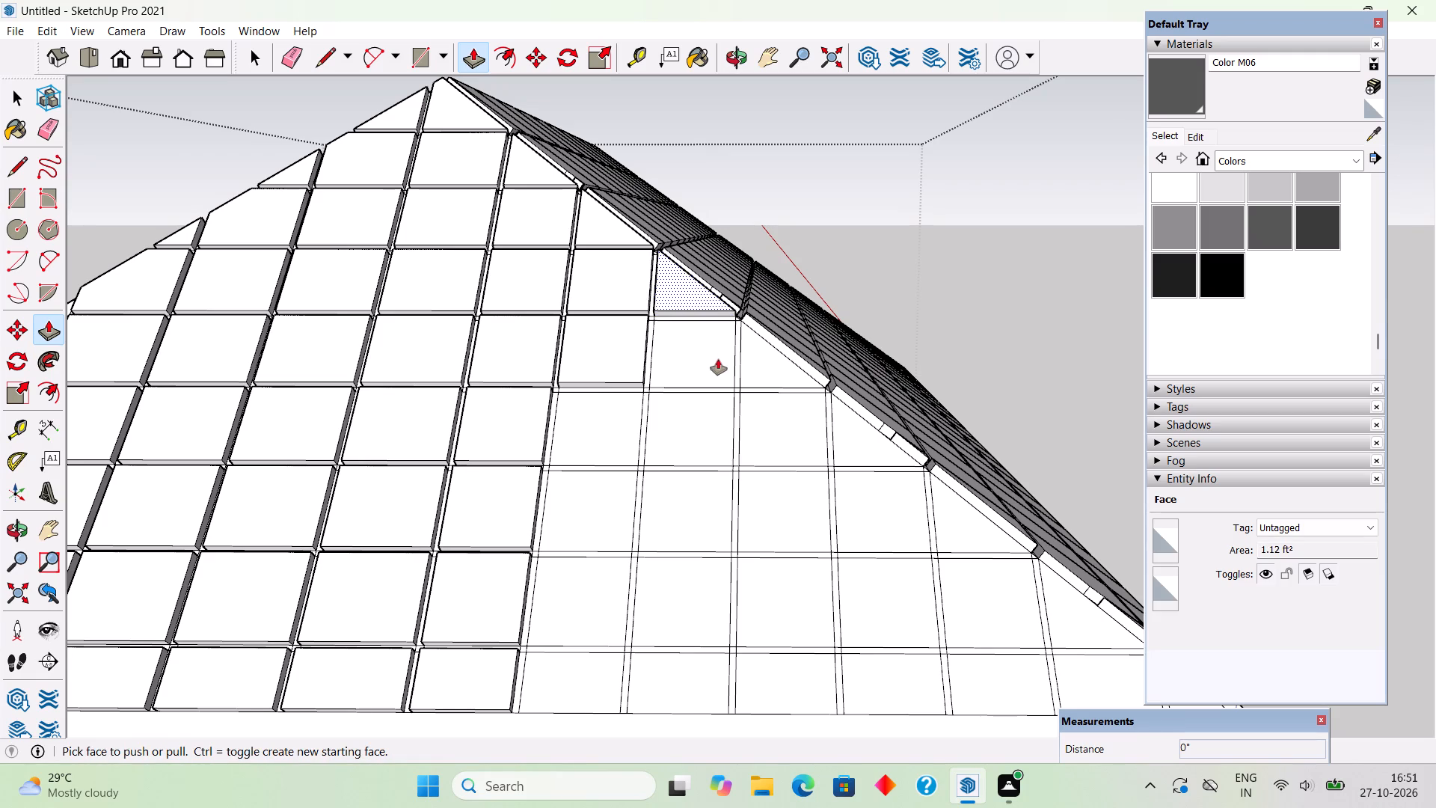
{"action": "double_click", "coordinate": [716, 356]}
{"action": "double_click", "coordinate": [721, 429]}
{"action": "double_click", "coordinate": [611, 435]}
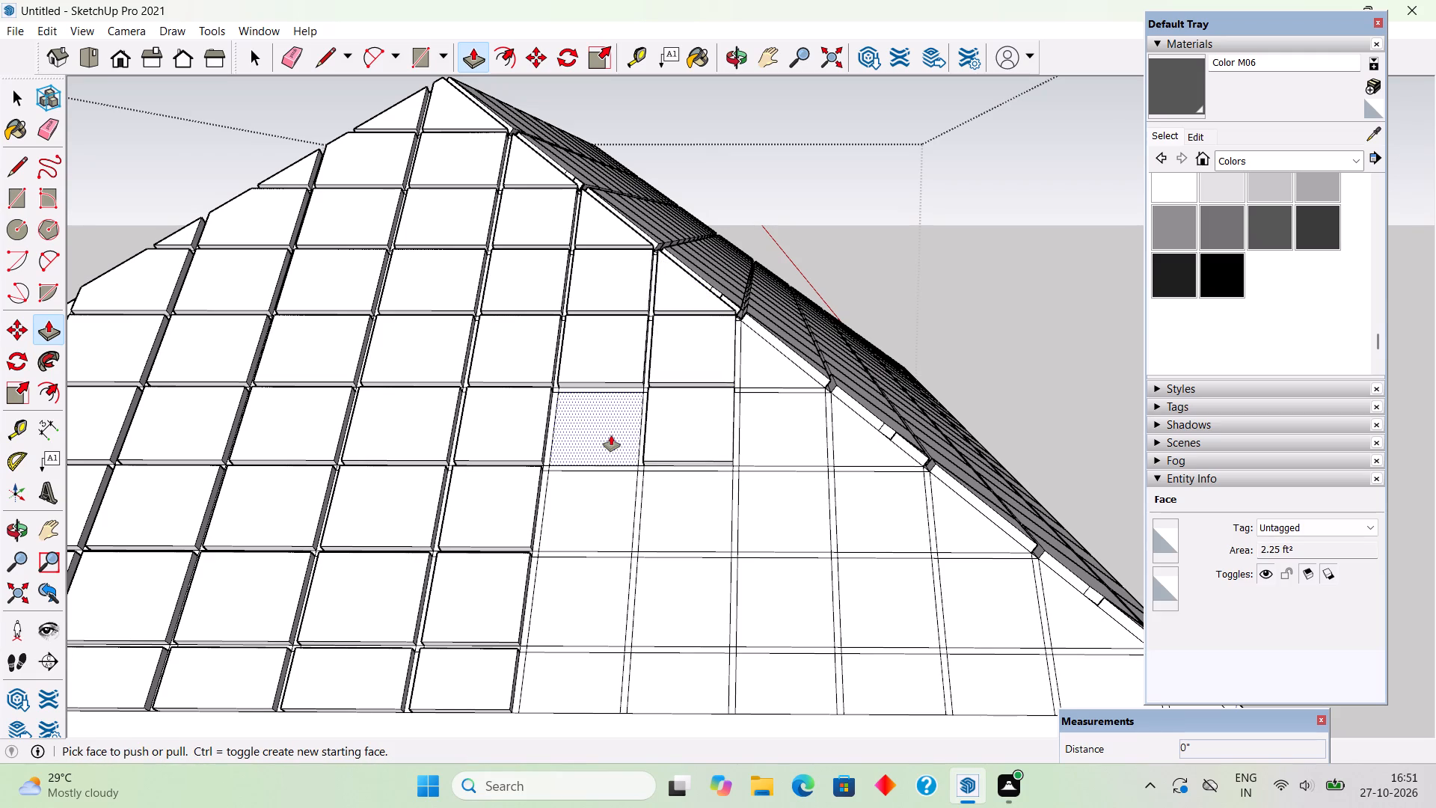
Pull out 2" the remaining cells in the lowest three rows of those two columns, down to the eave.
{"action": "double_click", "coordinate": [625, 510]}
{"action": "double_click", "coordinate": [685, 513]}
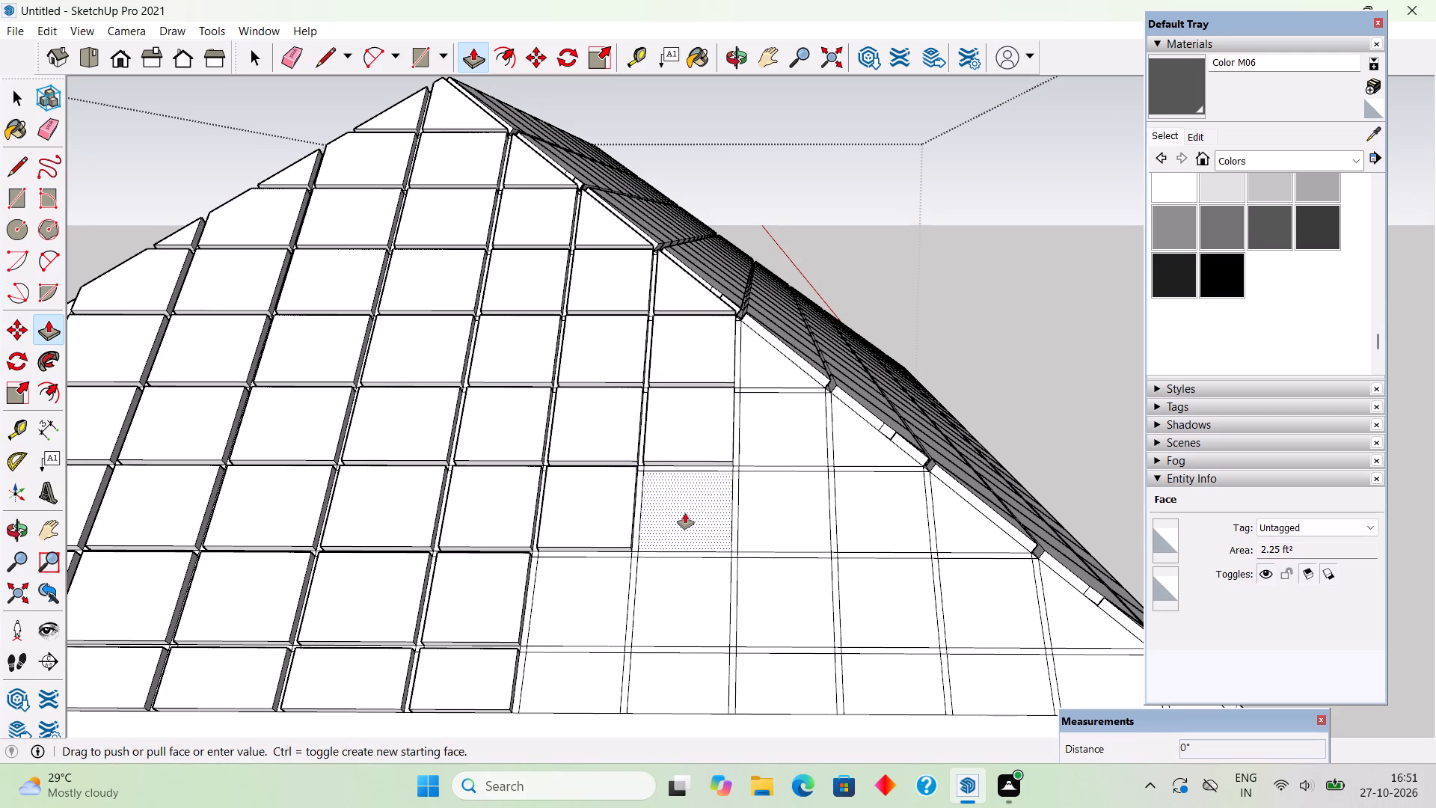
{"action": "double_click", "coordinate": [616, 573]}
{"action": "double_click", "coordinate": [692, 596]}
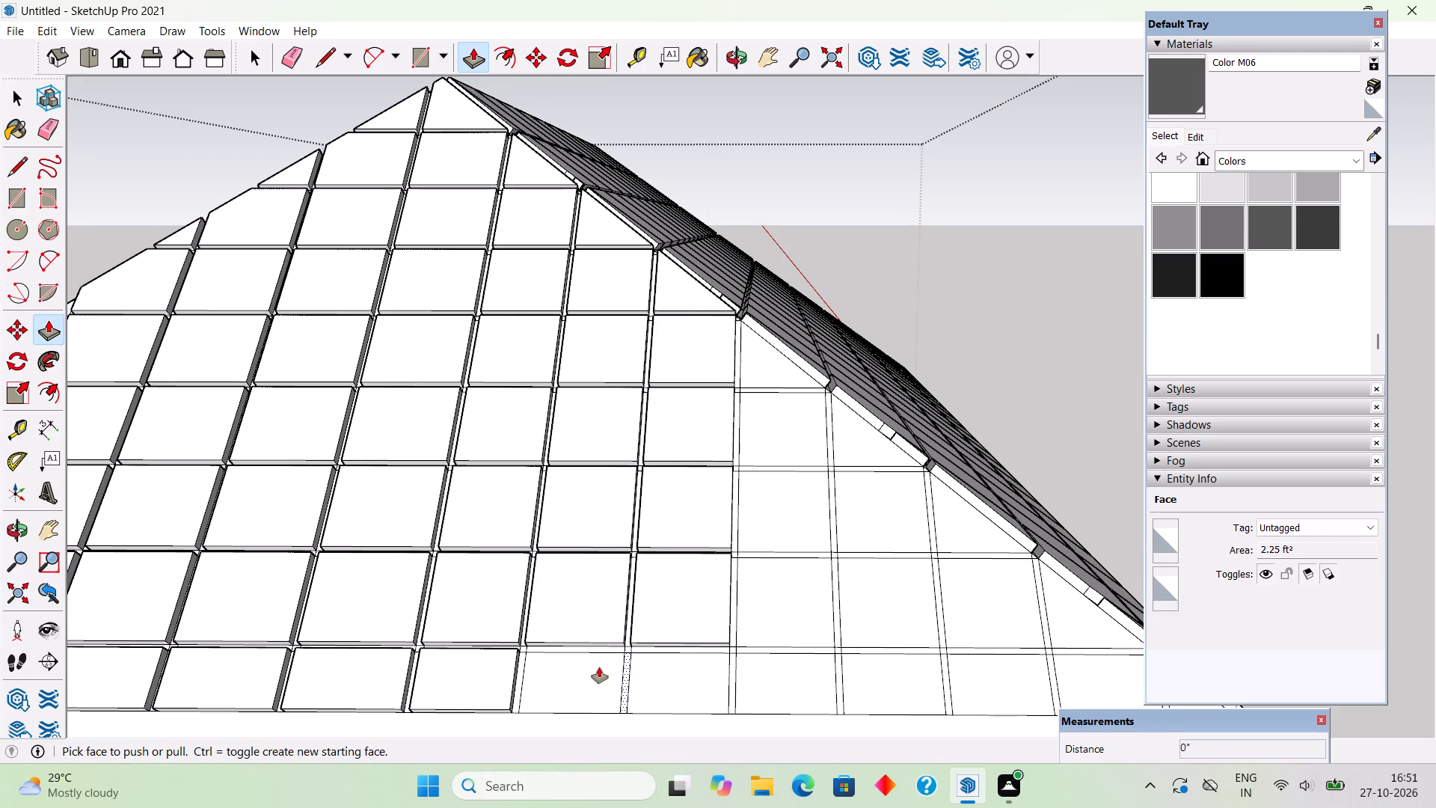
{"action": "double_click", "coordinate": [599, 667]}
{"action": "double_click", "coordinate": [690, 668]}
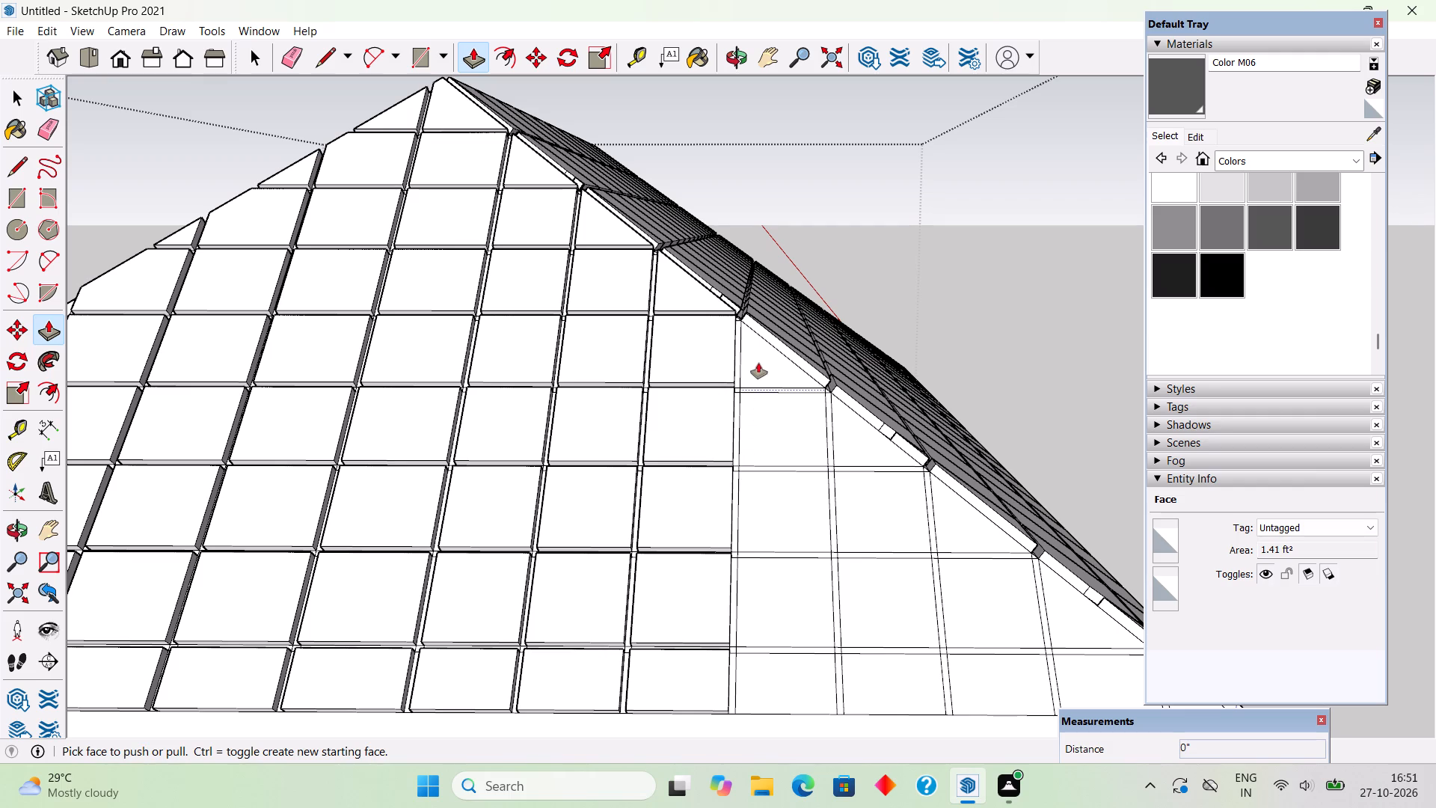
Repeat the 2" Push/Pull on the next two columns toward the unfinished corner, from their hip-edge triangles down to the eave.
{"action": "double_click", "coordinate": [758, 363]}
{"action": "double_click", "coordinate": [783, 422]}
{"action": "double_click", "coordinate": [791, 509]}
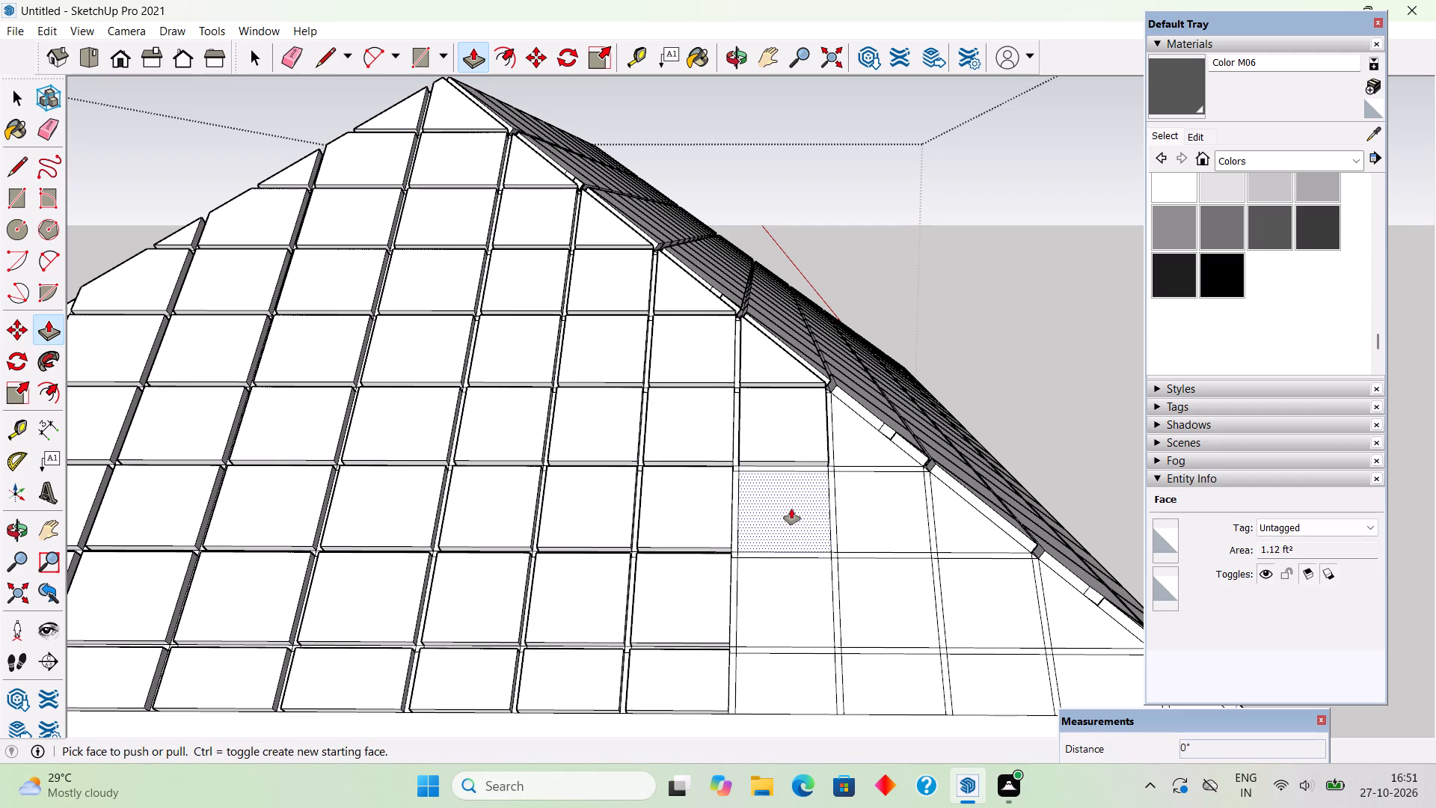
{"action": "double_click", "coordinate": [795, 596]}
{"action": "scroll", "coordinate": [770, 459], "scroll_direction": "down", "scroll_amount": 1}
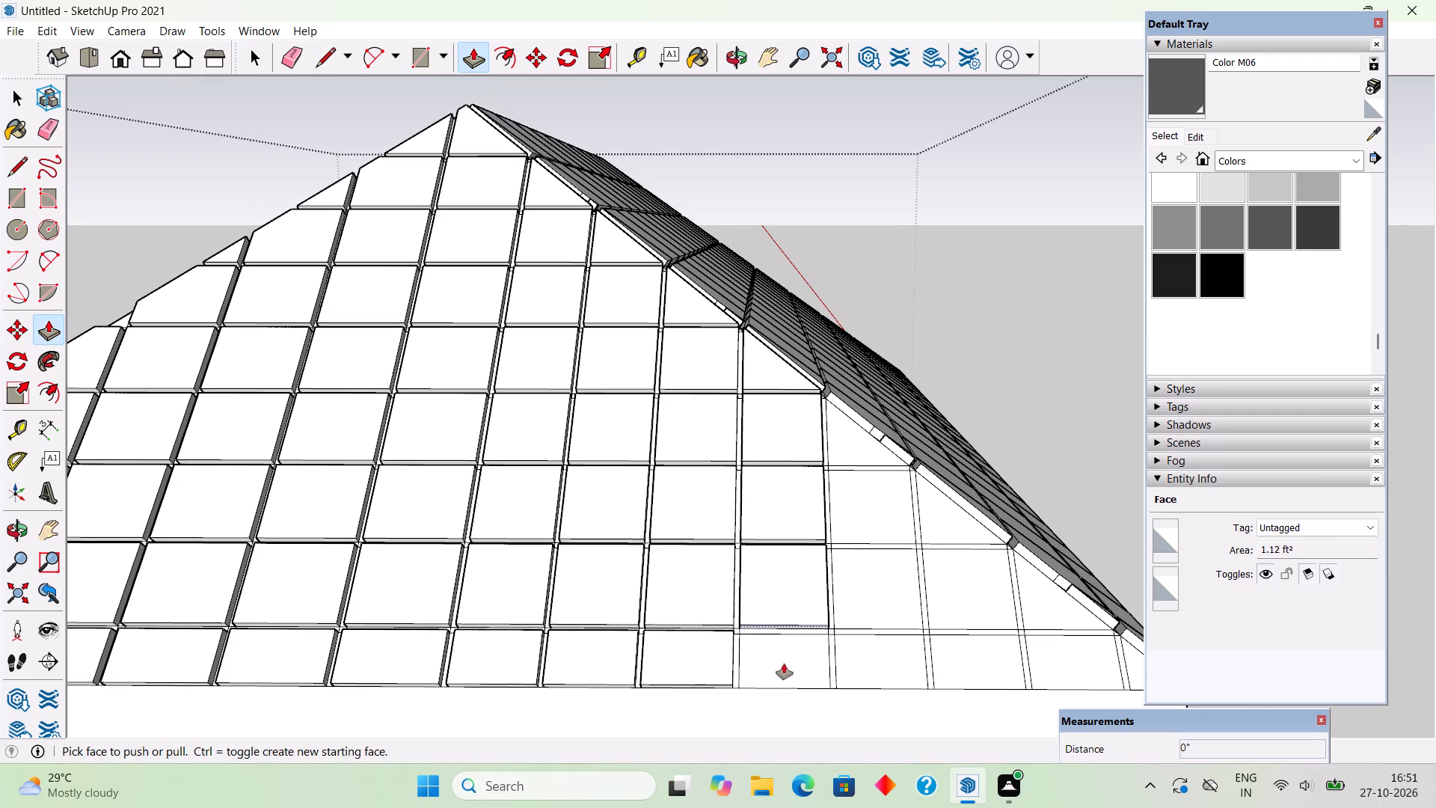
{"action": "double_click", "coordinate": [785, 659]}
{"action": "double_click", "coordinate": [853, 440]}
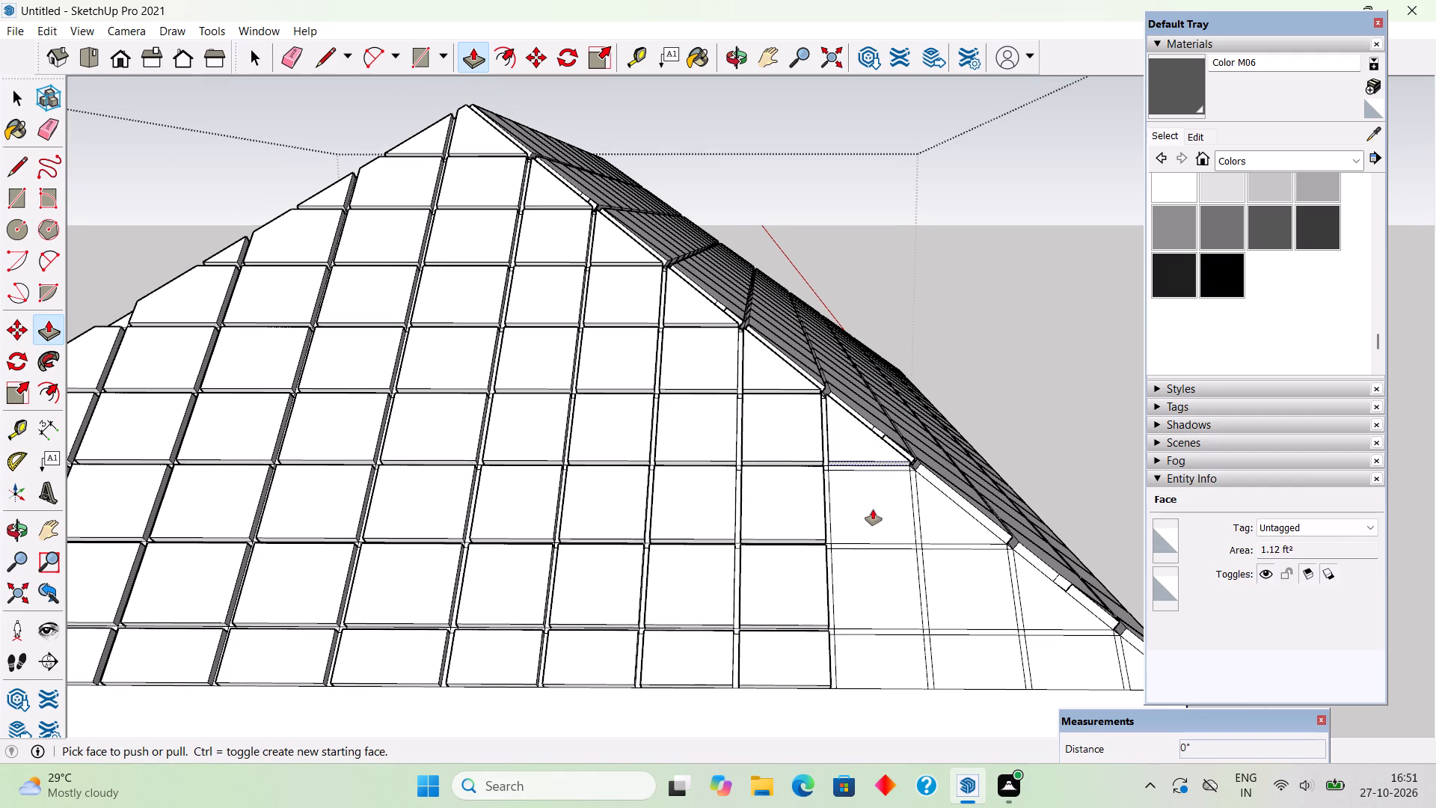
{"action": "double_click", "coordinate": [873, 509]}
{"action": "double_click", "coordinate": [877, 595]}
{"action": "double_click", "coordinate": [877, 649]}
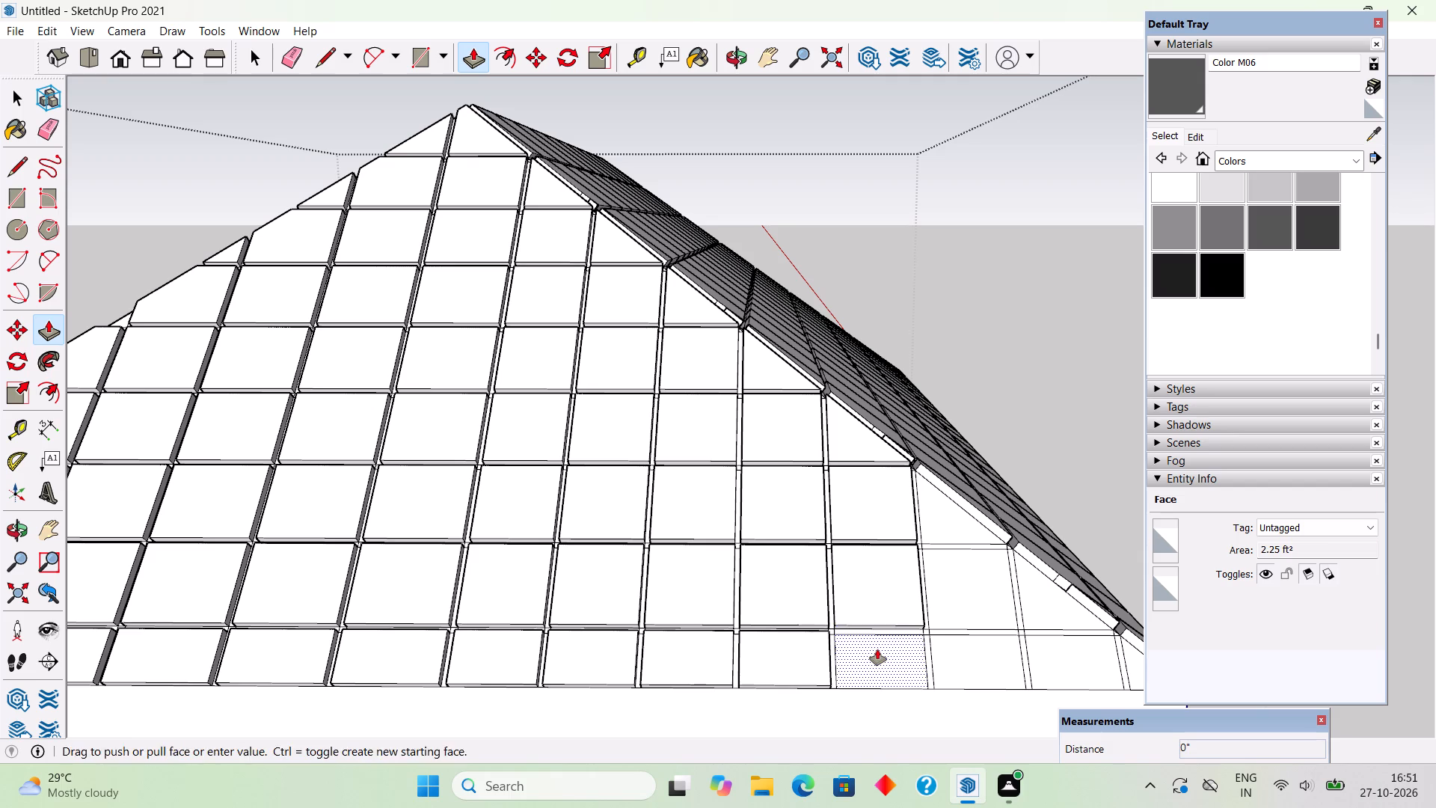
Pull out 2" the remaining cells of the last columns, ending with the small triangle at the eave corner.
{"action": "left_click", "coordinate": [949, 512]}
{"action": "left_click", "coordinate": [949, 512]}
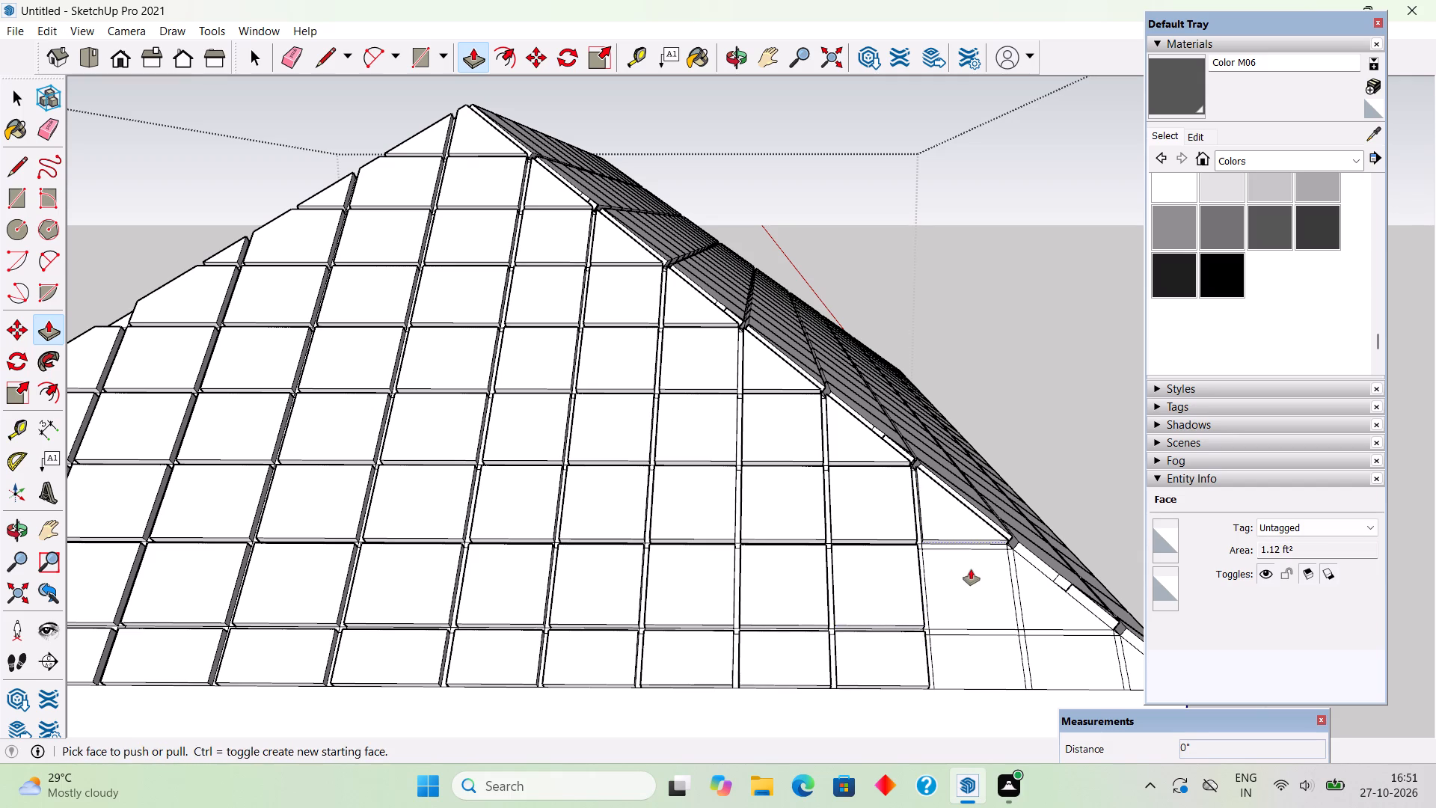
{"action": "double_click", "coordinate": [971, 569]}
{"action": "double_click", "coordinate": [989, 646]}
{"action": "double_click", "coordinate": [1043, 610]}
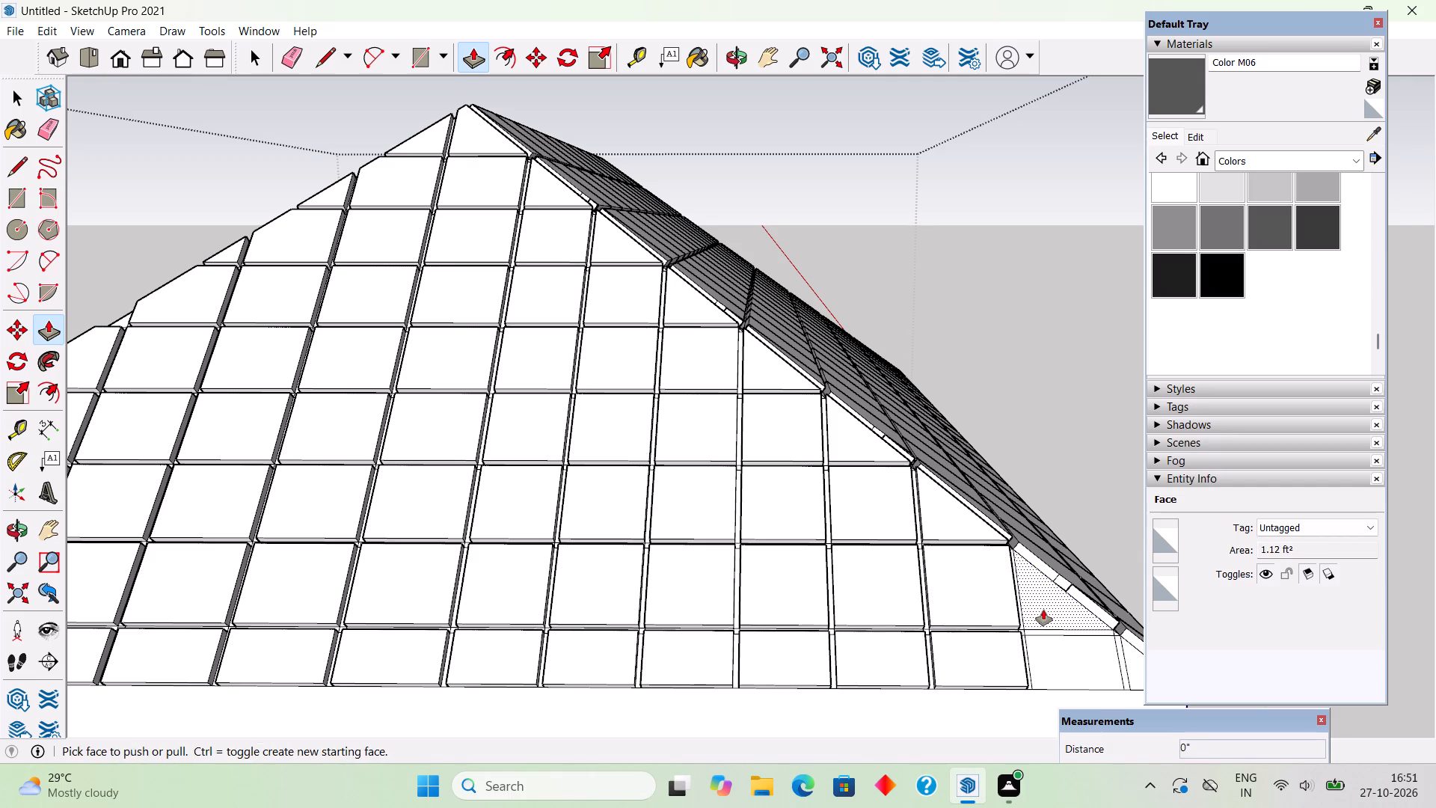
{"action": "double_click", "coordinate": [1058, 646]}
{"action": "scroll", "coordinate": [687, 527], "scroll_direction": "down", "scroll_amount": 5}
{"action": "scroll", "coordinate": [998, 619], "scroll_direction": "up", "scroll_amount": 10}
{"action": "double_click", "coordinate": [886, 593]}
Pull out 2" the three tiny leftover triangular cells along the end slope's other hip, beside the blank long slope.
{"action": "scroll", "coordinate": [843, 571], "scroll_direction": "down", "scroll_amount": 8}
{"action": "middle_click_drag", "start_coordinate": [678, 562], "coordinate": [675, 566]}
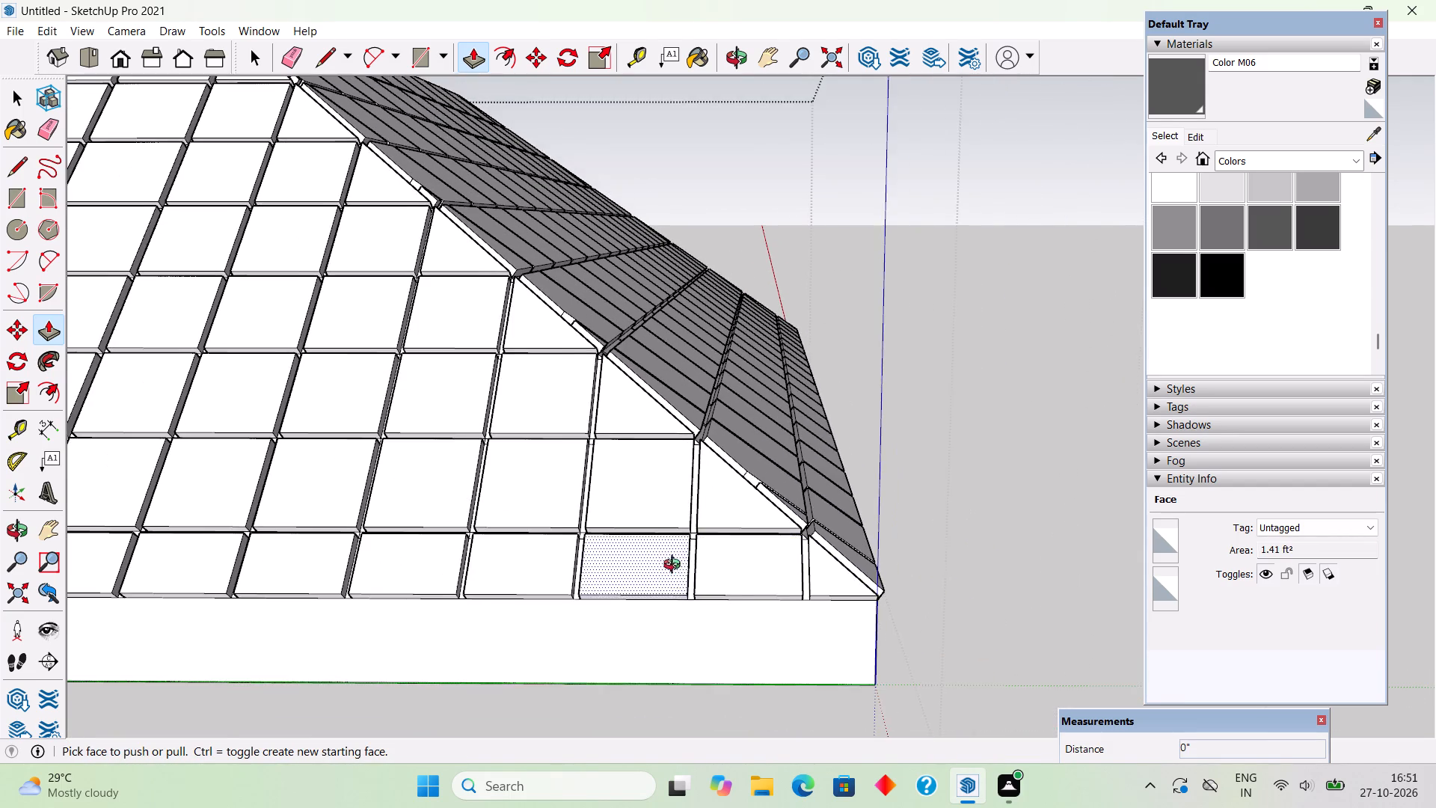
{"action": "middle_click_drag", "start_coordinate": [675, 566], "coordinate": [666, 785]}
{"action": "scroll", "coordinate": [779, 446], "scroll_direction": "up", "scroll_amount": 9}
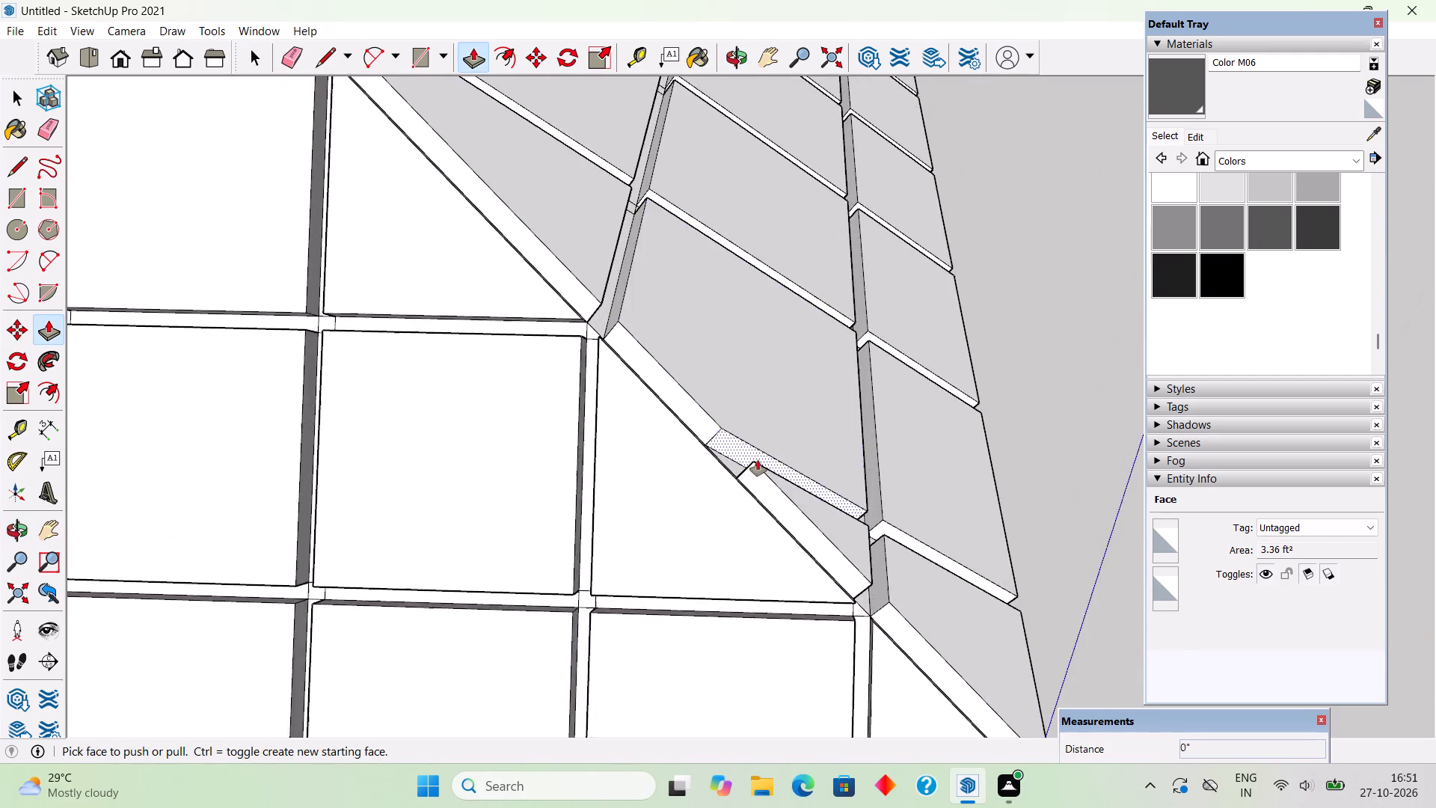
{"action": "scroll", "coordinate": [758, 462], "scroll_direction": "up", "scroll_amount": 1}
{"action": "middle_click_drag", "start_coordinate": [682, 509], "coordinate": [372, 293]}
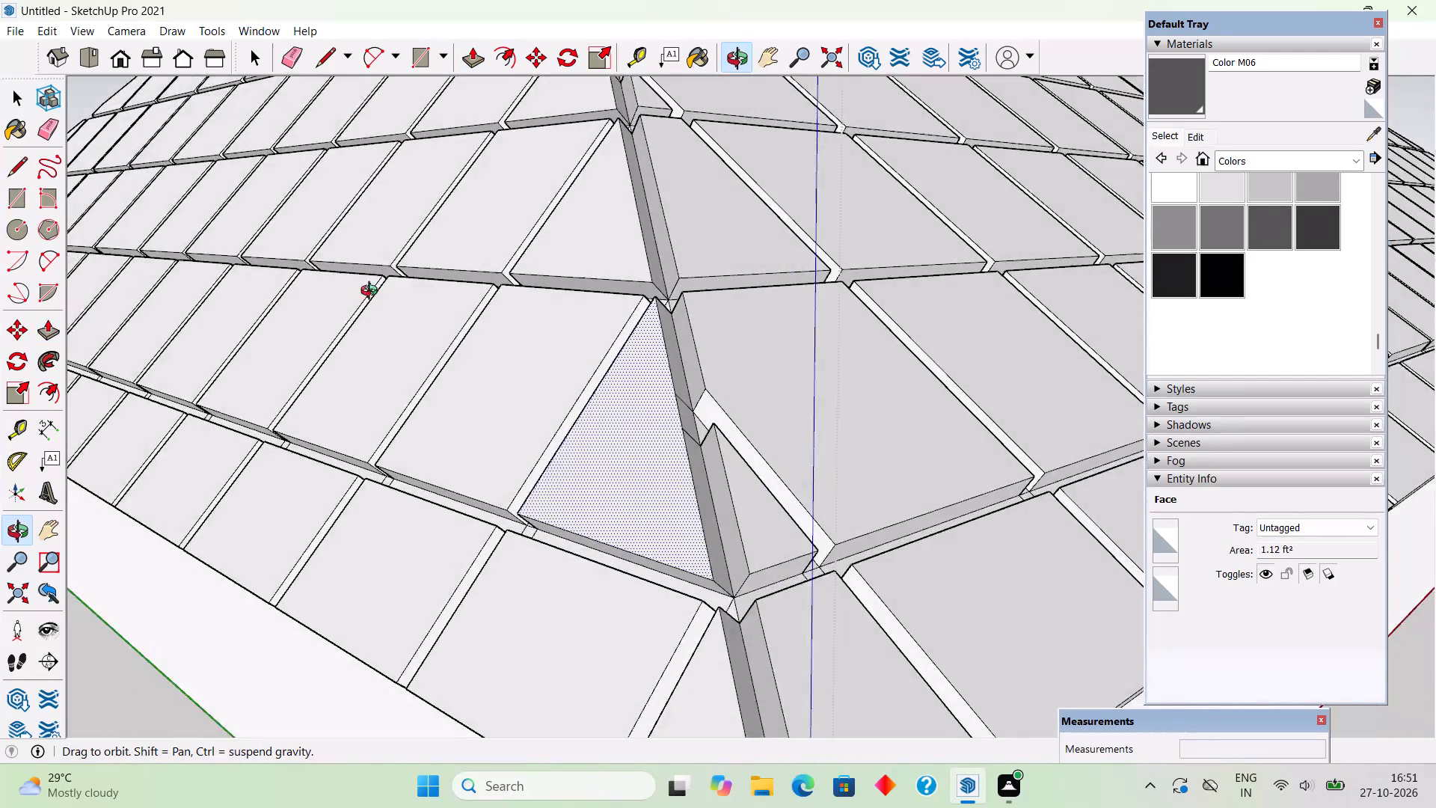
{"action": "middle_click_drag", "start_coordinate": [372, 293], "coordinate": [337, 312]}
{"action": "scroll", "coordinate": [337, 312], "scroll_direction": "down", "scroll_amount": 12}
{"action": "scroll", "coordinate": [408, 337], "scroll_direction": "down", "scroll_amount": 4}
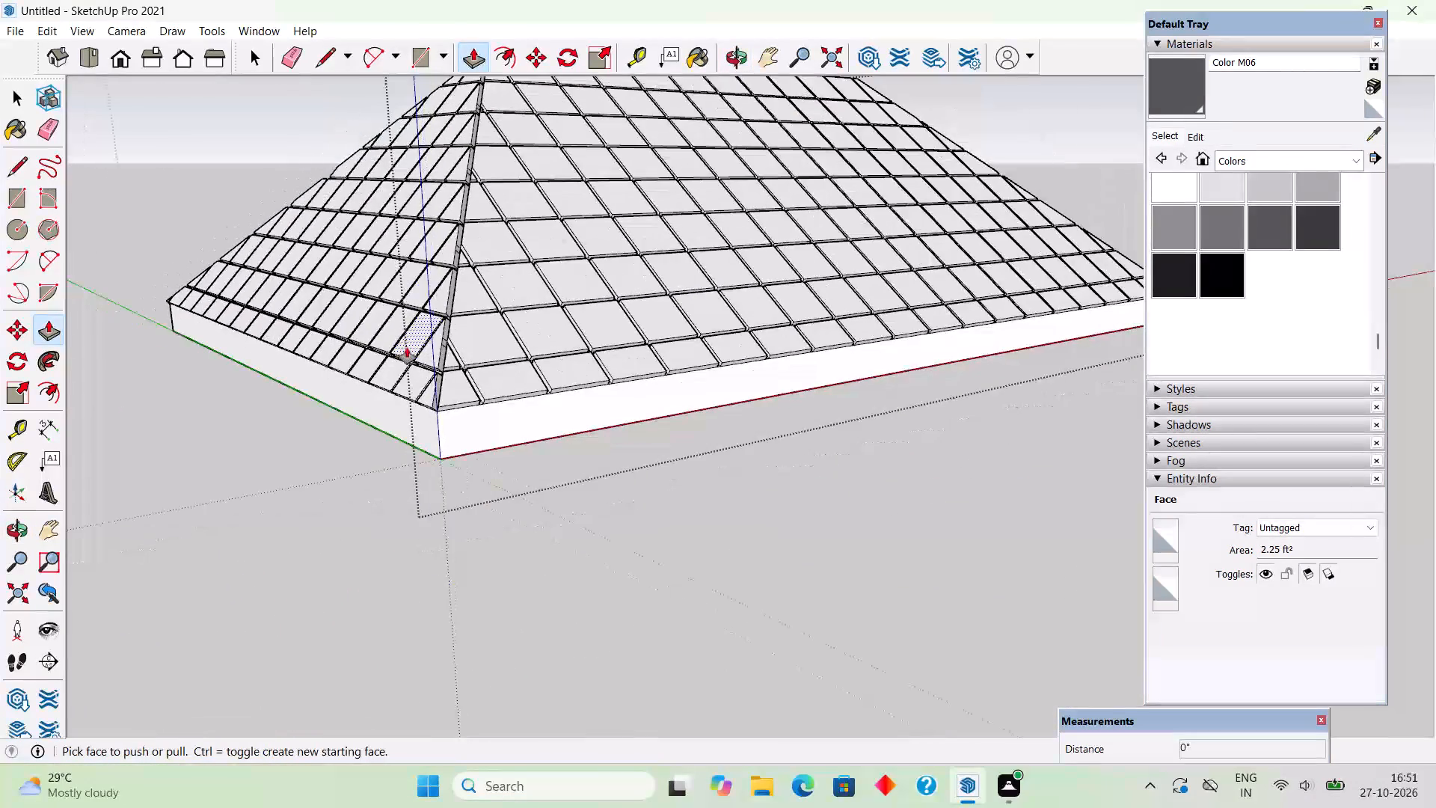
{"action": "scroll", "coordinate": [407, 348], "scroll_direction": "down", "scroll_amount": 5}
{"action": "middle_click_drag", "start_coordinate": [286, 346], "coordinate": [856, 445]}
{"action": "scroll", "coordinate": [686, 436], "scroll_direction": "up", "scroll_amount": 10}
{"action": "double_click", "coordinate": [637, 406]}
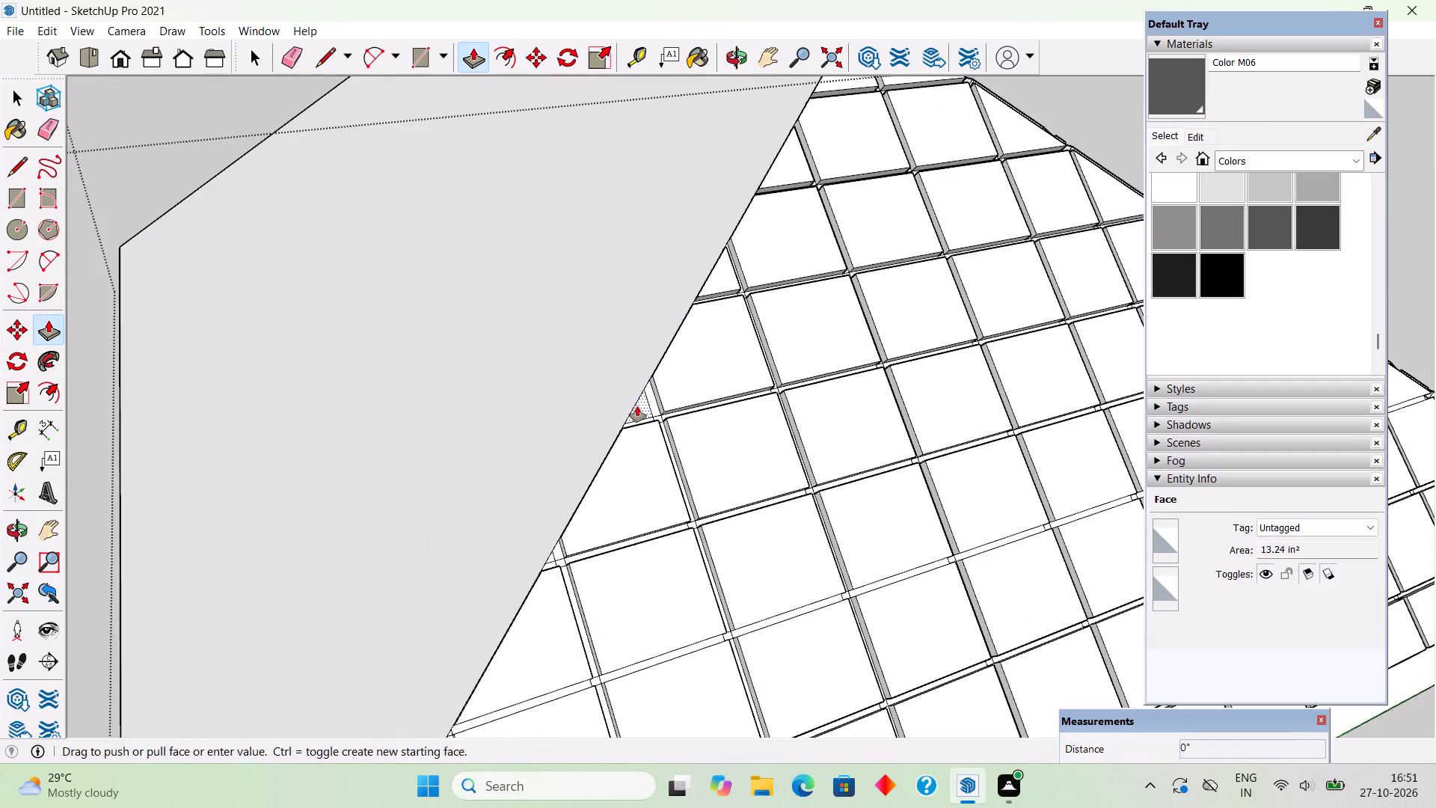
{"action": "scroll", "coordinate": [505, 605], "scroll_direction": "up", "scroll_amount": 6}
{"action": "scroll", "coordinate": [558, 575], "scroll_direction": "up", "scroll_amount": 5}
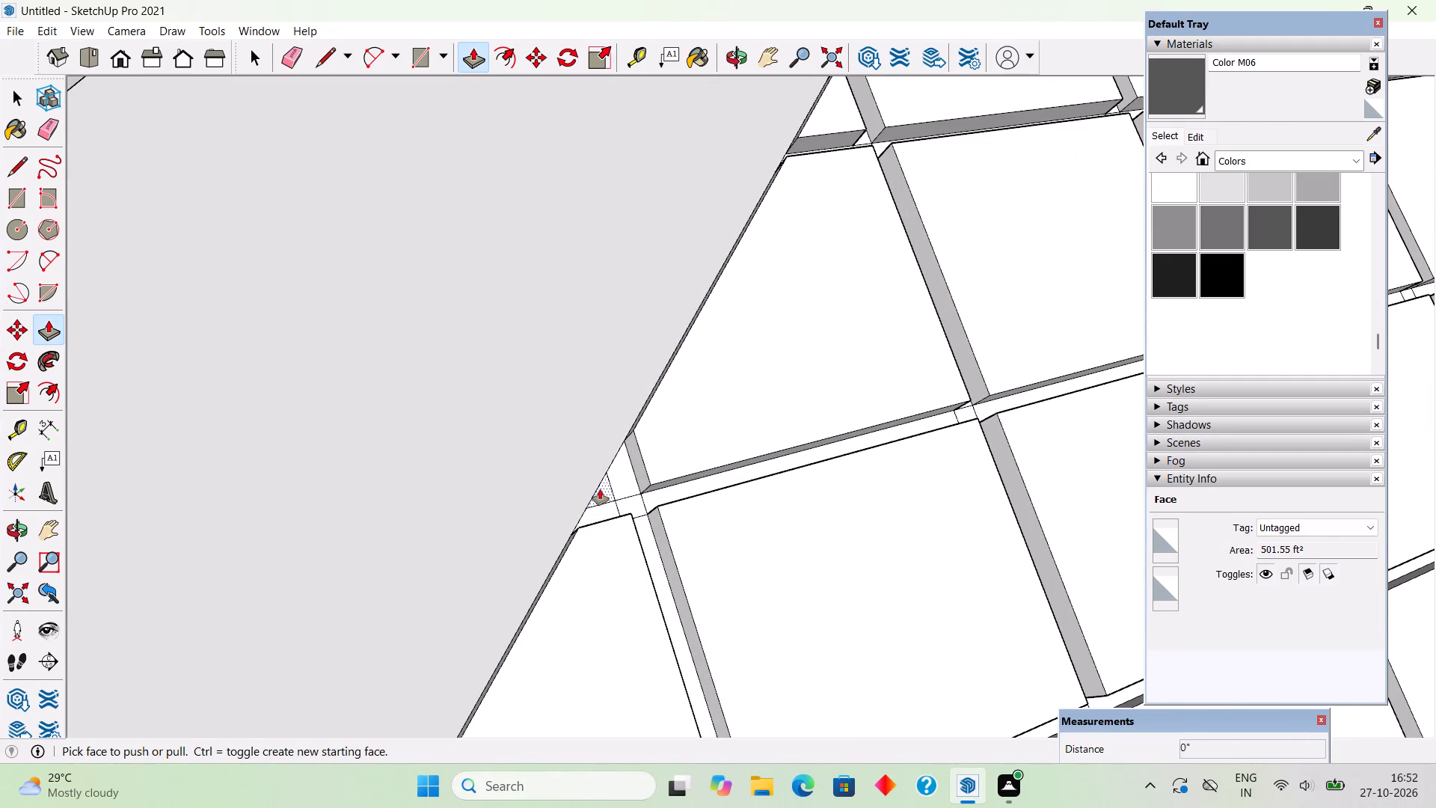
{"action": "double_click", "coordinate": [600, 489]}
{"action": "scroll", "coordinate": [621, 438], "scroll_direction": "down", "scroll_amount": 16}
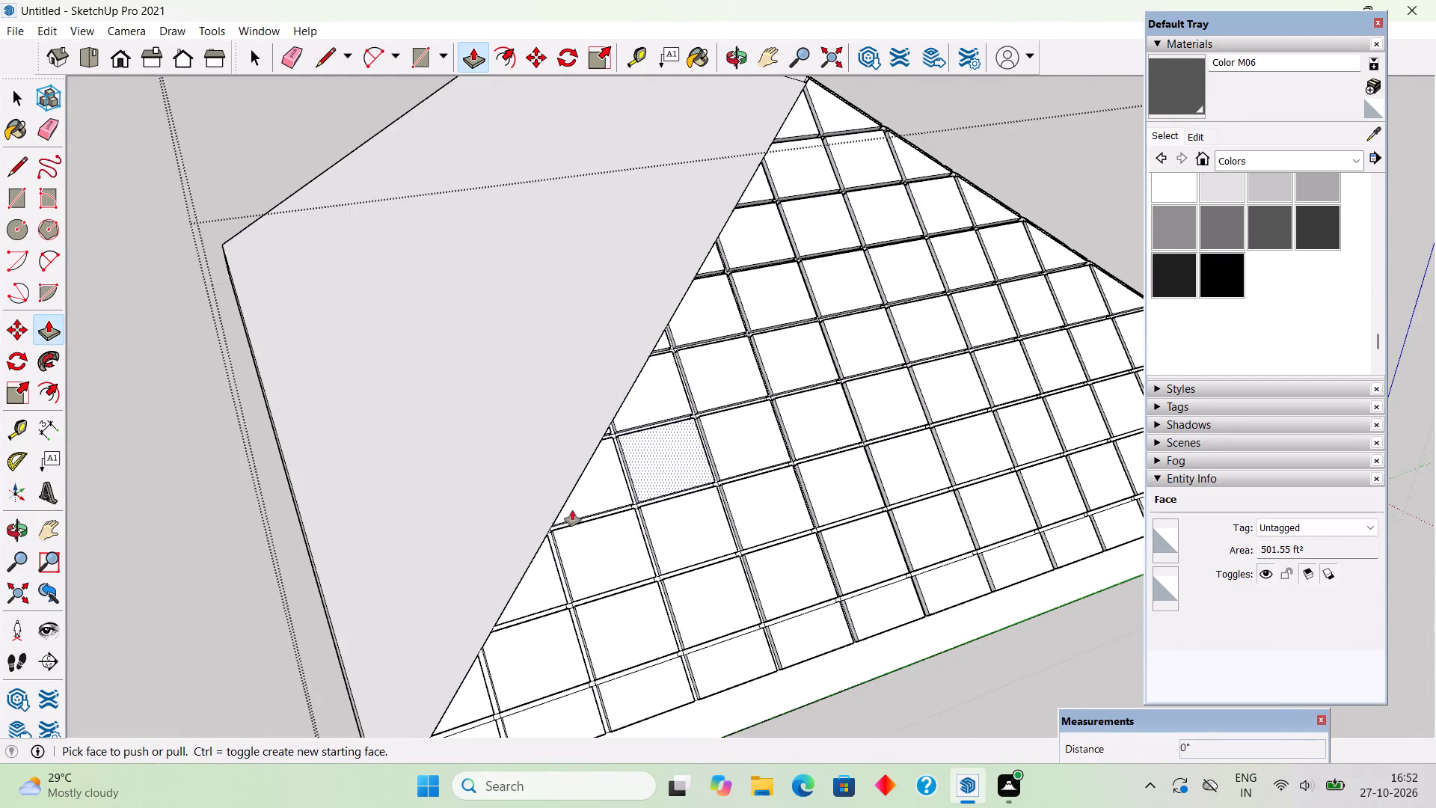
{"action": "scroll", "coordinate": [548, 554], "scroll_direction": "up", "scroll_amount": 20}
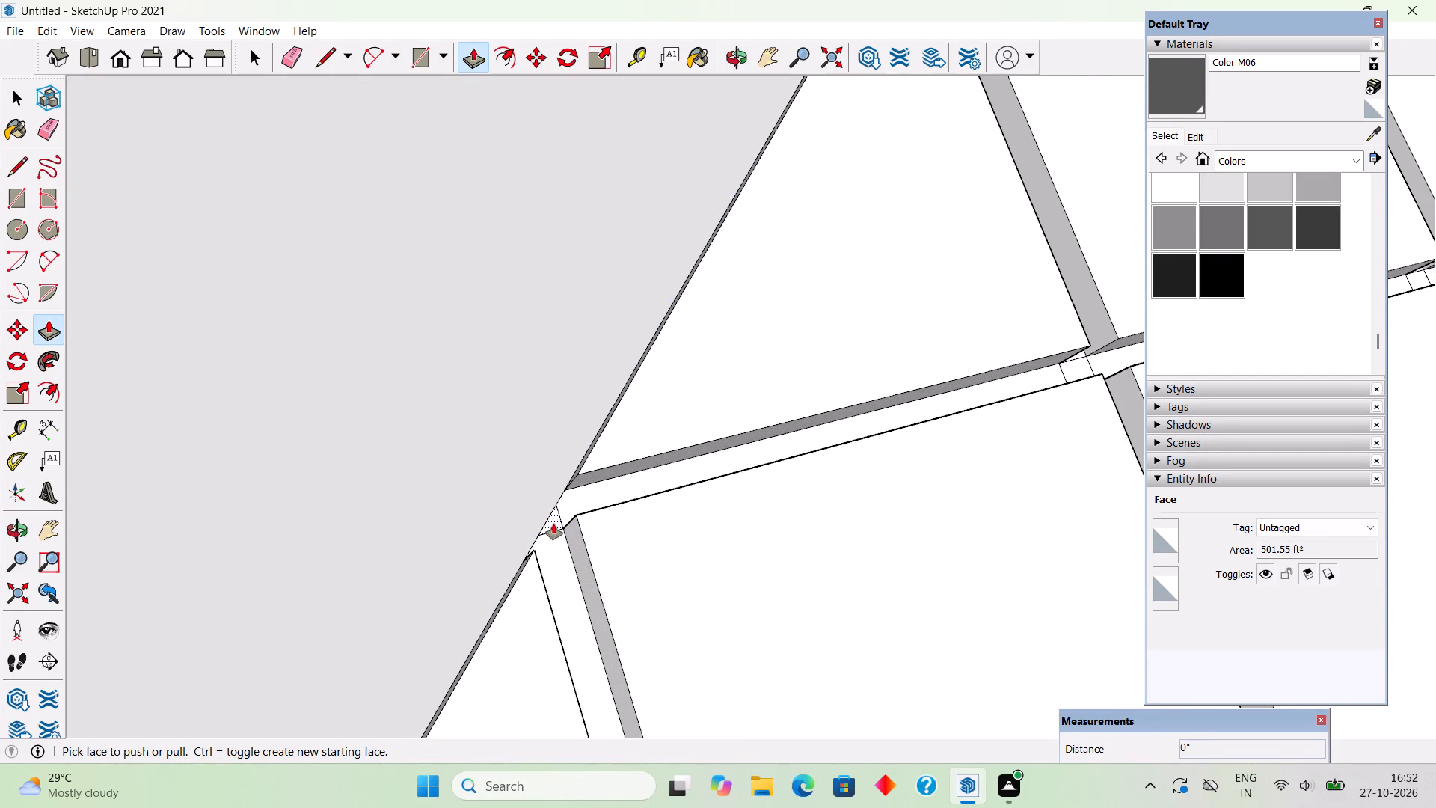
{"action": "double_click", "coordinate": [554, 524]}
Exit editing of the roof group.
{"action": "scroll", "coordinate": [566, 417], "scroll_direction": "down", "scroll_amount": 16}
{"action": "scroll", "coordinate": [567, 405], "scroll_direction": "down", "scroll_amount": 5}
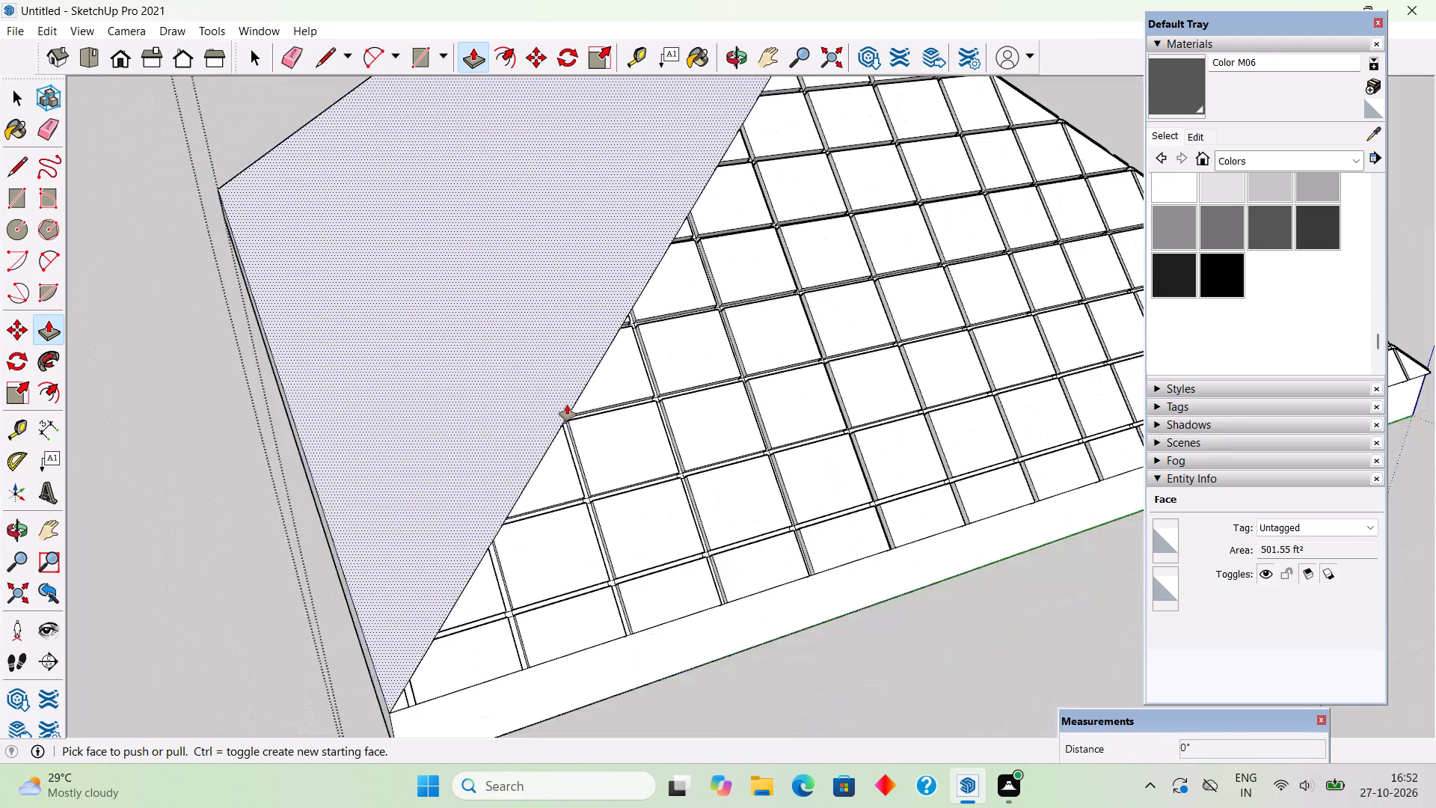
{"action": "scroll", "coordinate": [567, 405], "scroll_direction": "down", "scroll_amount": 6}
{"action": "scroll", "coordinate": [538, 576], "scroll_direction": "down", "scroll_amount": 4}
{"action": "middle_click_drag", "start_coordinate": [617, 661], "coordinate": [721, 675]}
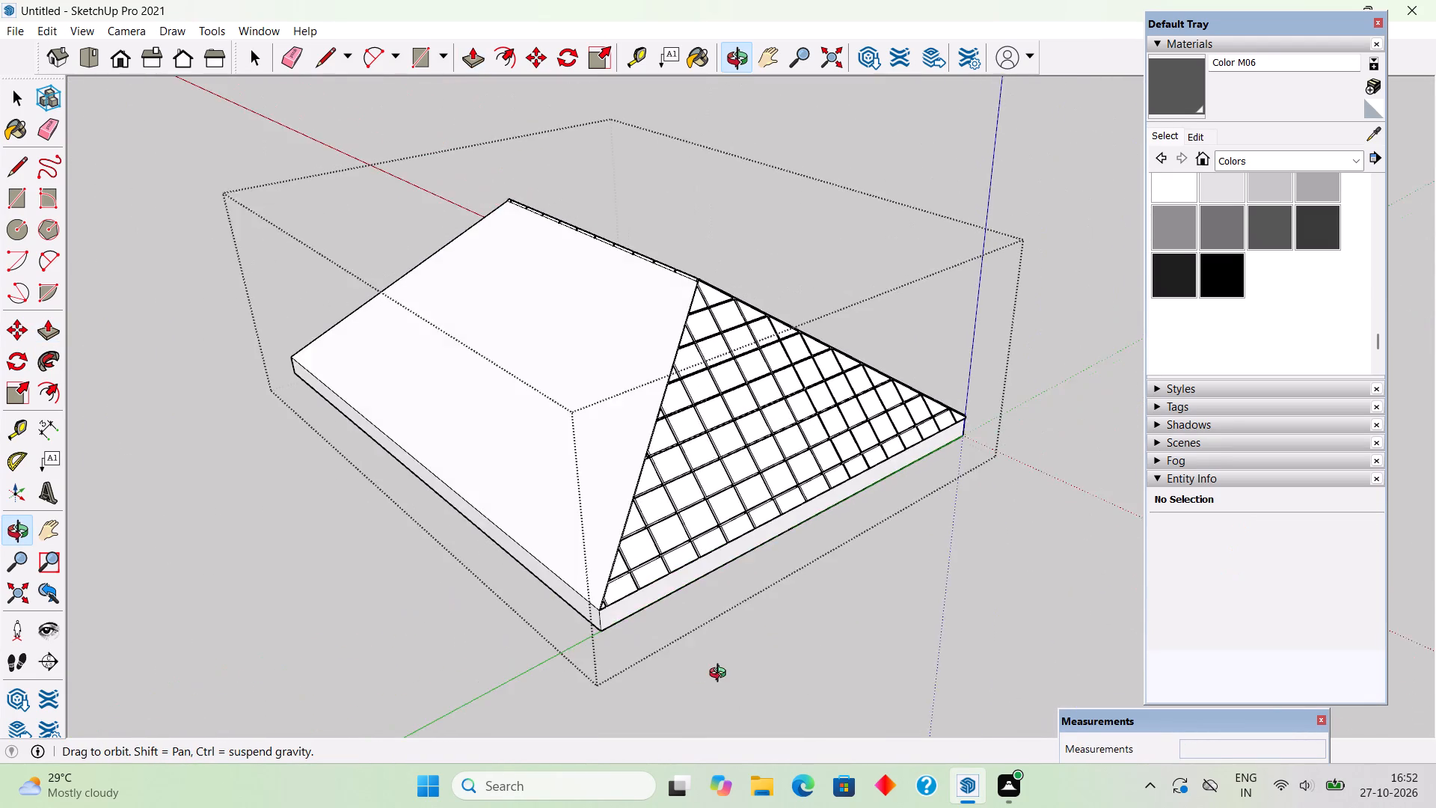
{"action": "middle_click_drag", "start_coordinate": [721, 675], "coordinate": [599, 599]}
{"action": "key", "text": "space"}
{"action": "left_click", "coordinate": [781, 590]}
Examine the roof from all around, comparing the tiled slopes and their hip edges with the blank long and end slopes.
{"action": "middle_click_drag", "start_coordinate": [890, 481], "coordinate": [0, 354]}
{"action": "middle_click_drag", "start_coordinate": [797, 417], "coordinate": [466, 550]}
{"action": "scroll", "coordinate": [479, 536], "scroll_direction": "up", "scroll_amount": 3}
{"action": "scroll", "coordinate": [488, 524], "scroll_direction": "down", "scroll_amount": 6}
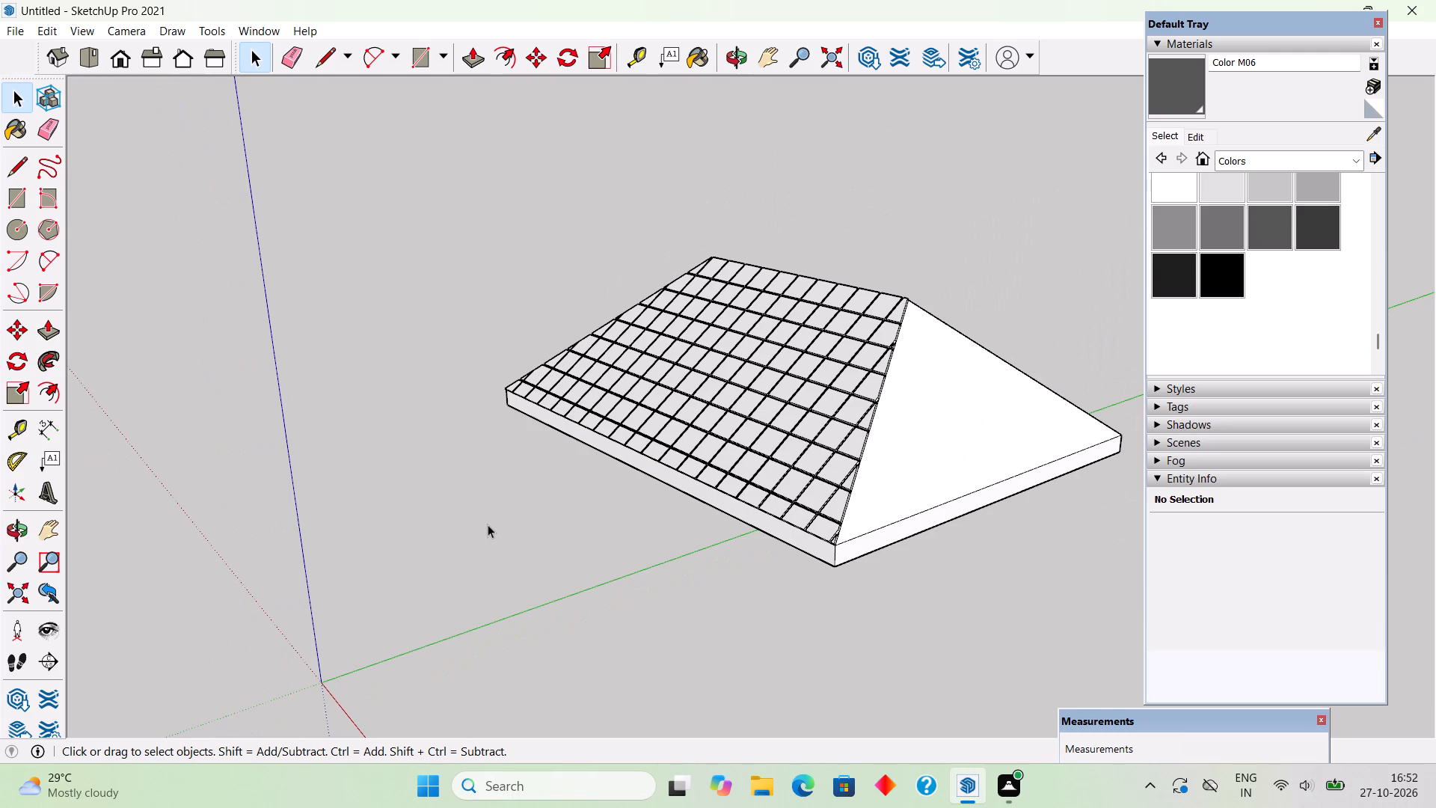
{"action": "middle_click_drag", "start_coordinate": [826, 417], "coordinate": [743, 456]}
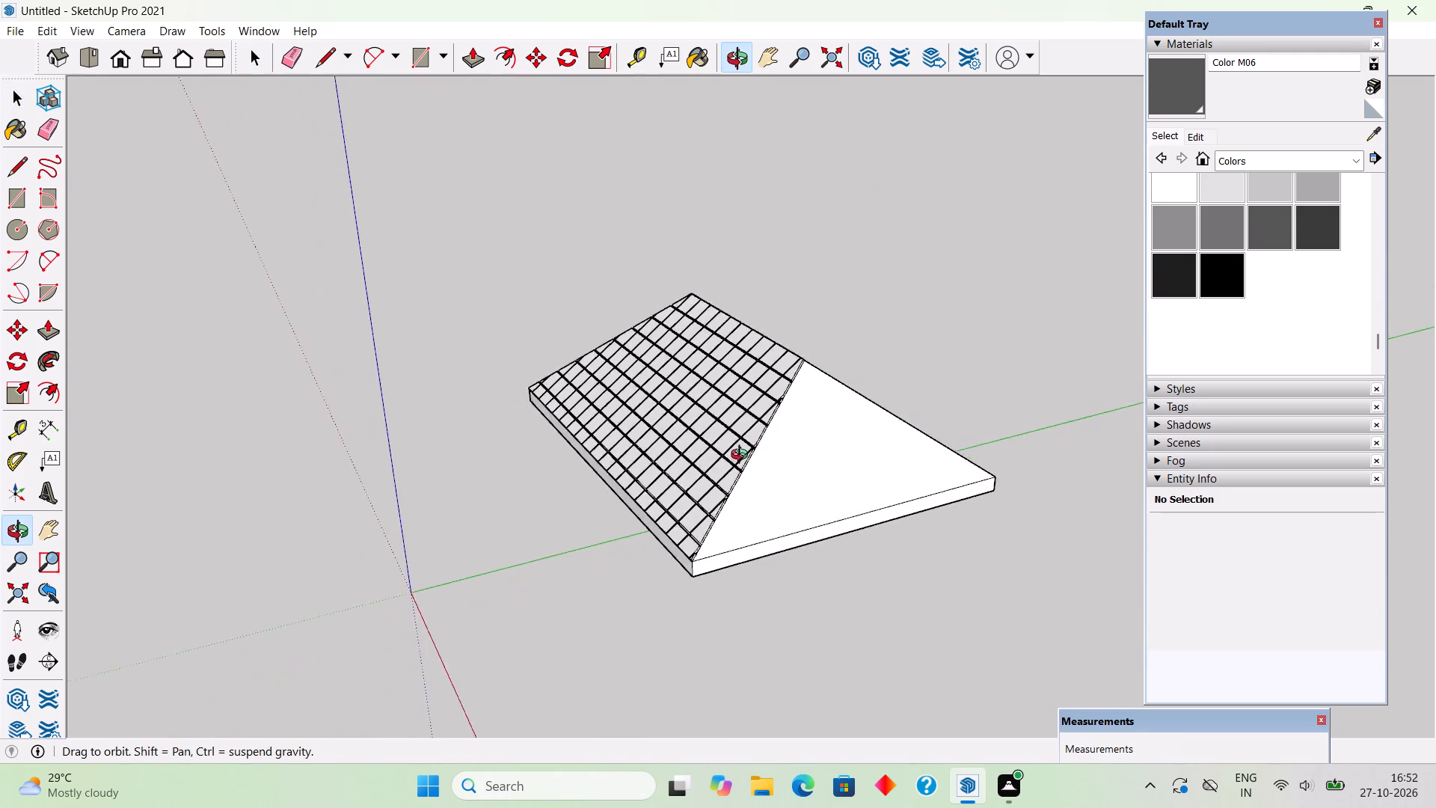
{"action": "middle_click_drag", "start_coordinate": [743, 456], "coordinate": [753, 504]}
{"action": "scroll", "coordinate": [761, 523], "scroll_direction": "up", "scroll_amount": 5}
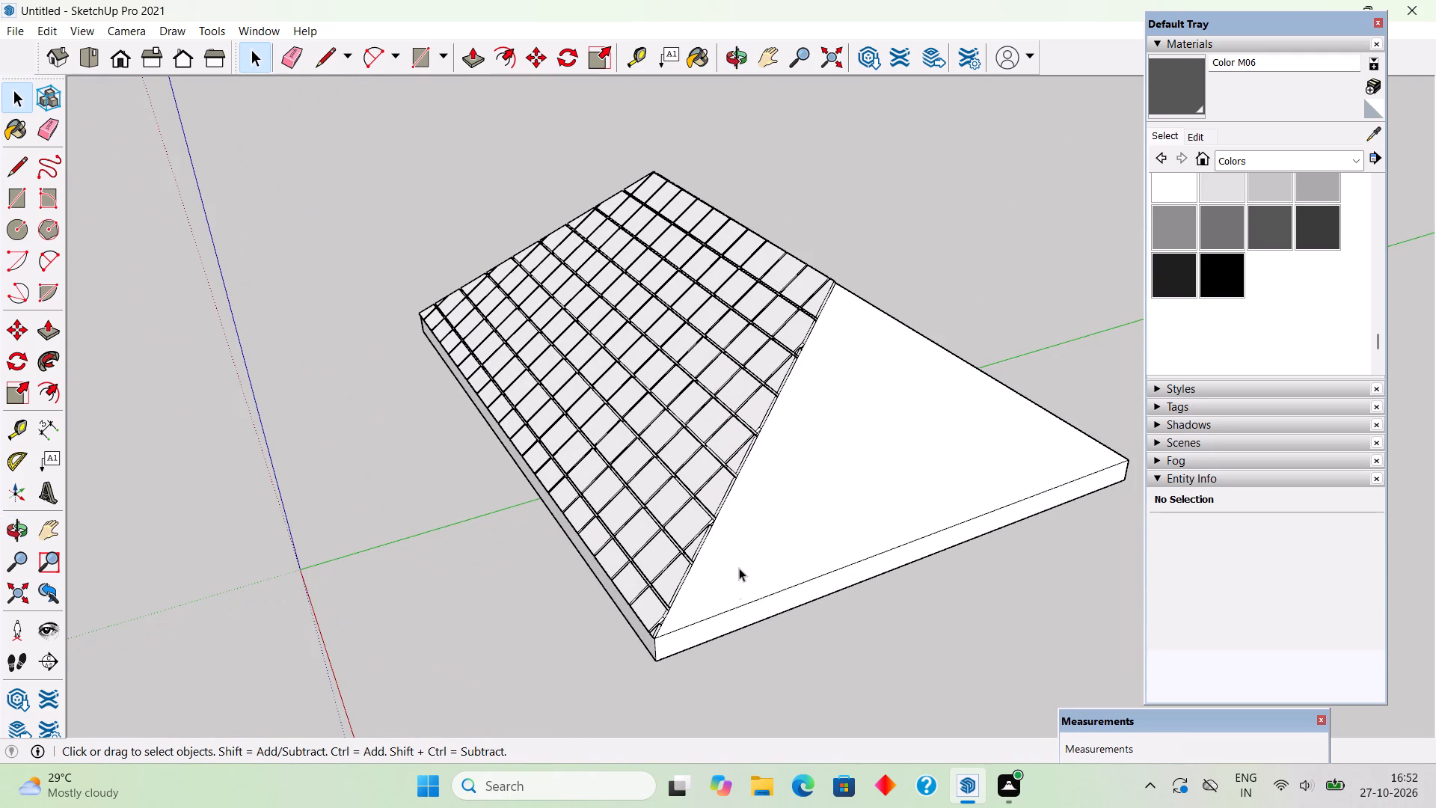
{"action": "middle_click_drag", "start_coordinate": [708, 612], "coordinate": [1084, 600]}
{"action": "middle_click_drag", "start_coordinate": [464, 483], "coordinate": [923, 474]}
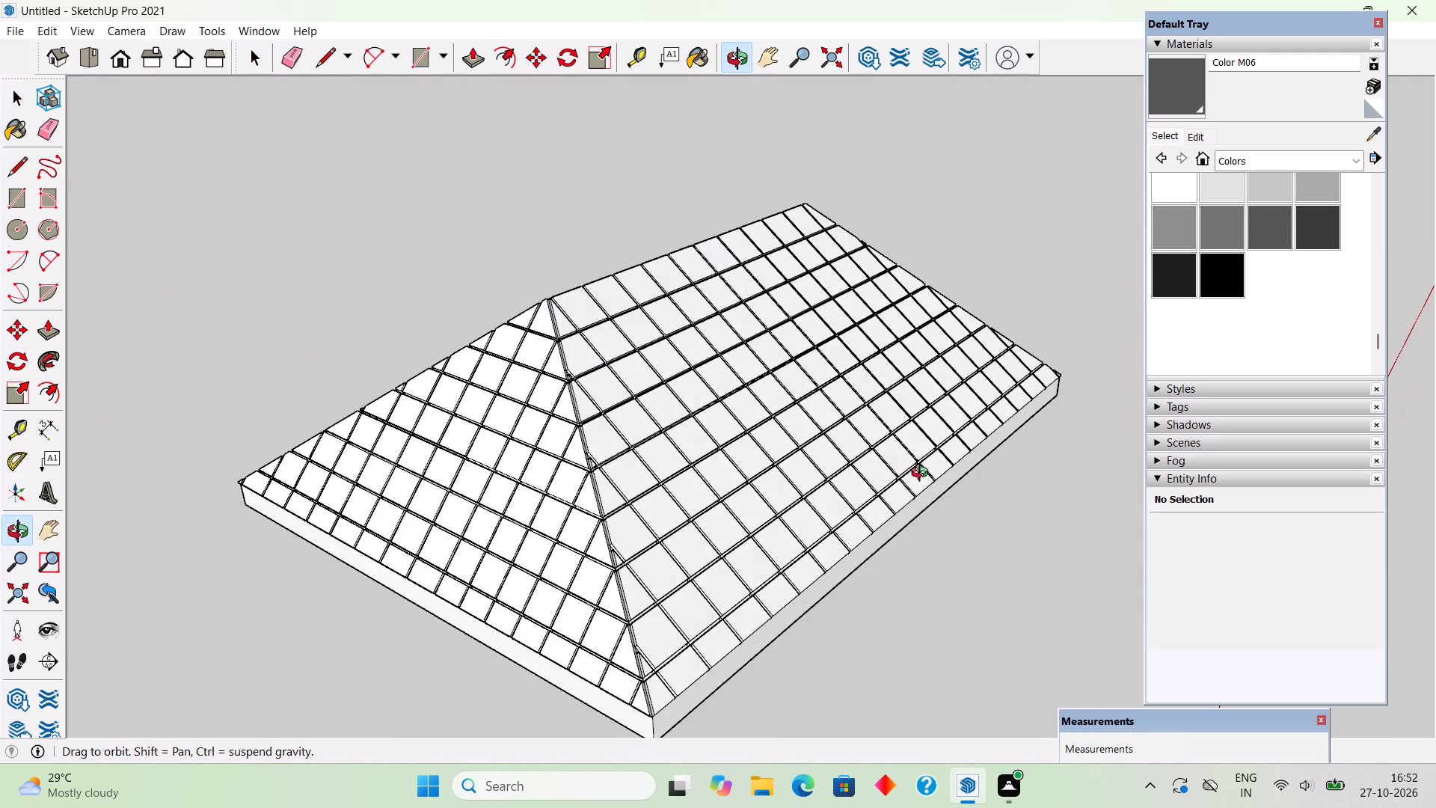
{"action": "middle_click_drag", "start_coordinate": [923, 474], "coordinate": [903, 534]}
{"action": "scroll", "coordinate": [903, 529], "scroll_direction": "down", "scroll_amount": 3}
{"action": "scroll", "coordinate": [847, 481], "scroll_direction": "up", "scroll_amount": 5}
{"action": "middle_click_drag", "start_coordinate": [895, 395], "coordinate": [669, 401]}
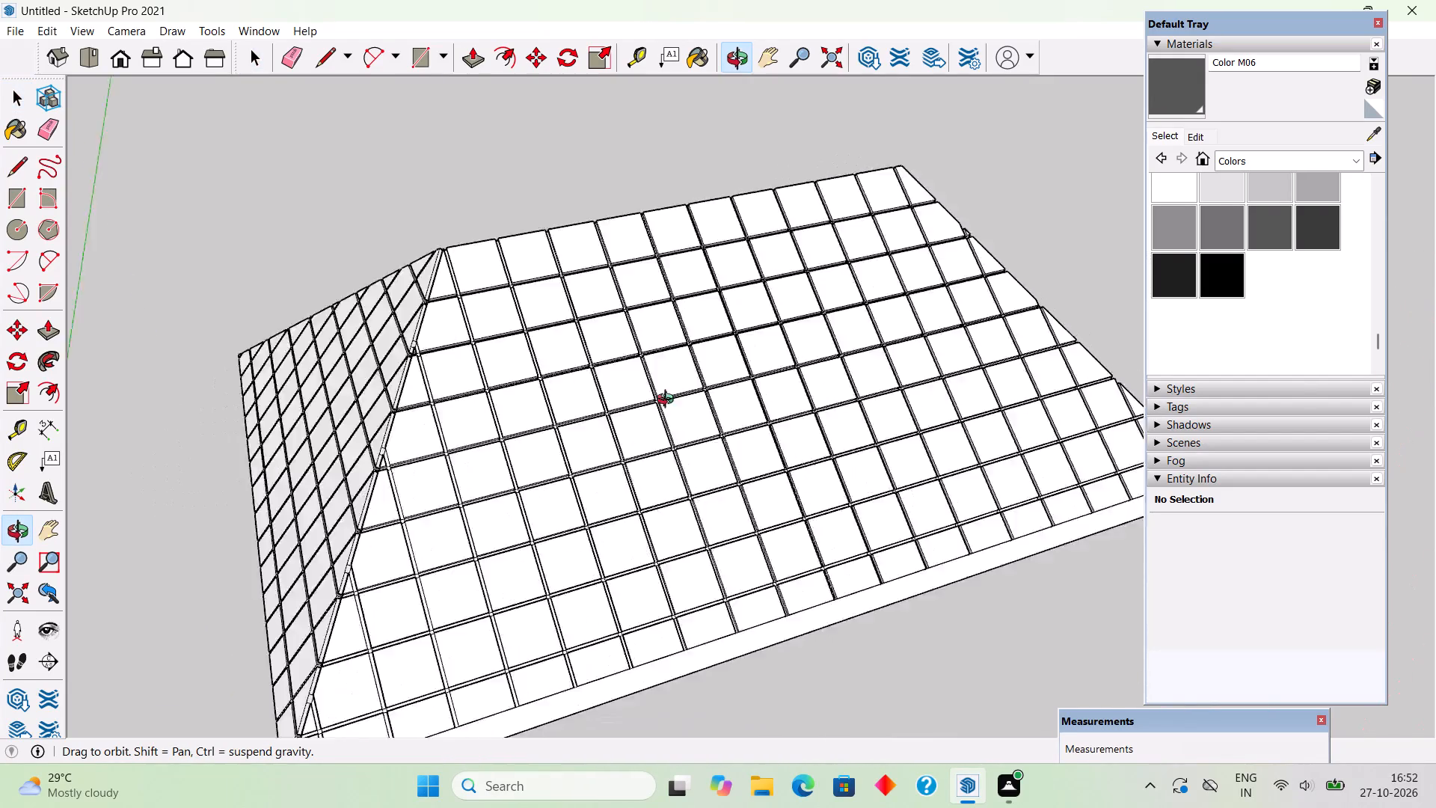
{"action": "middle_click_drag", "start_coordinate": [669, 401], "coordinate": [327, 416]}
{"action": "middle_click_drag", "start_coordinate": [981, 393], "coordinate": [630, 331]}
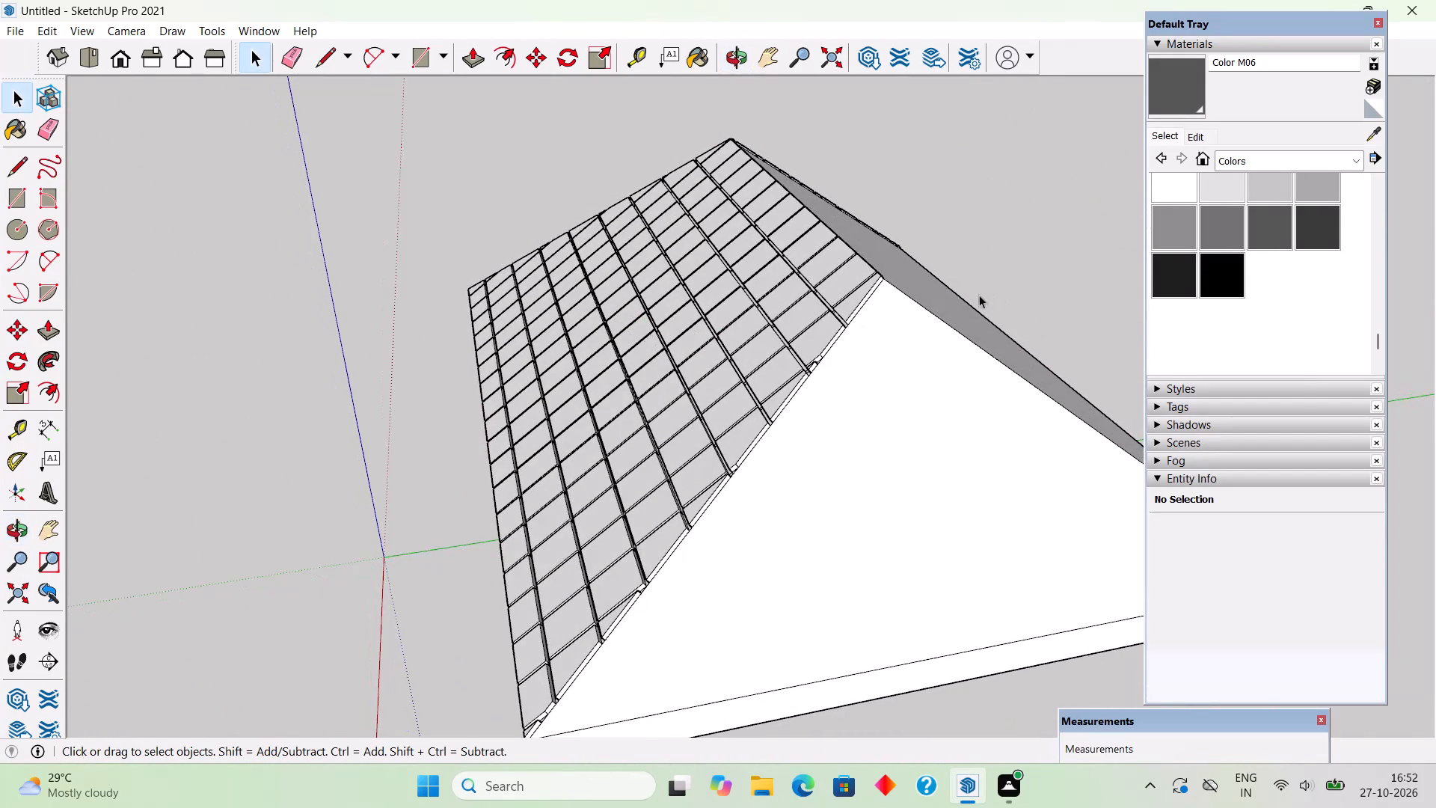
{"action": "scroll", "coordinate": [962, 296], "scroll_direction": "up", "scroll_amount": 3}
{"action": "scroll", "coordinate": [906, 276], "scroll_direction": "down", "scroll_amount": 6}
{"action": "middle_click_drag", "start_coordinate": [915, 379], "coordinate": [798, 298]}
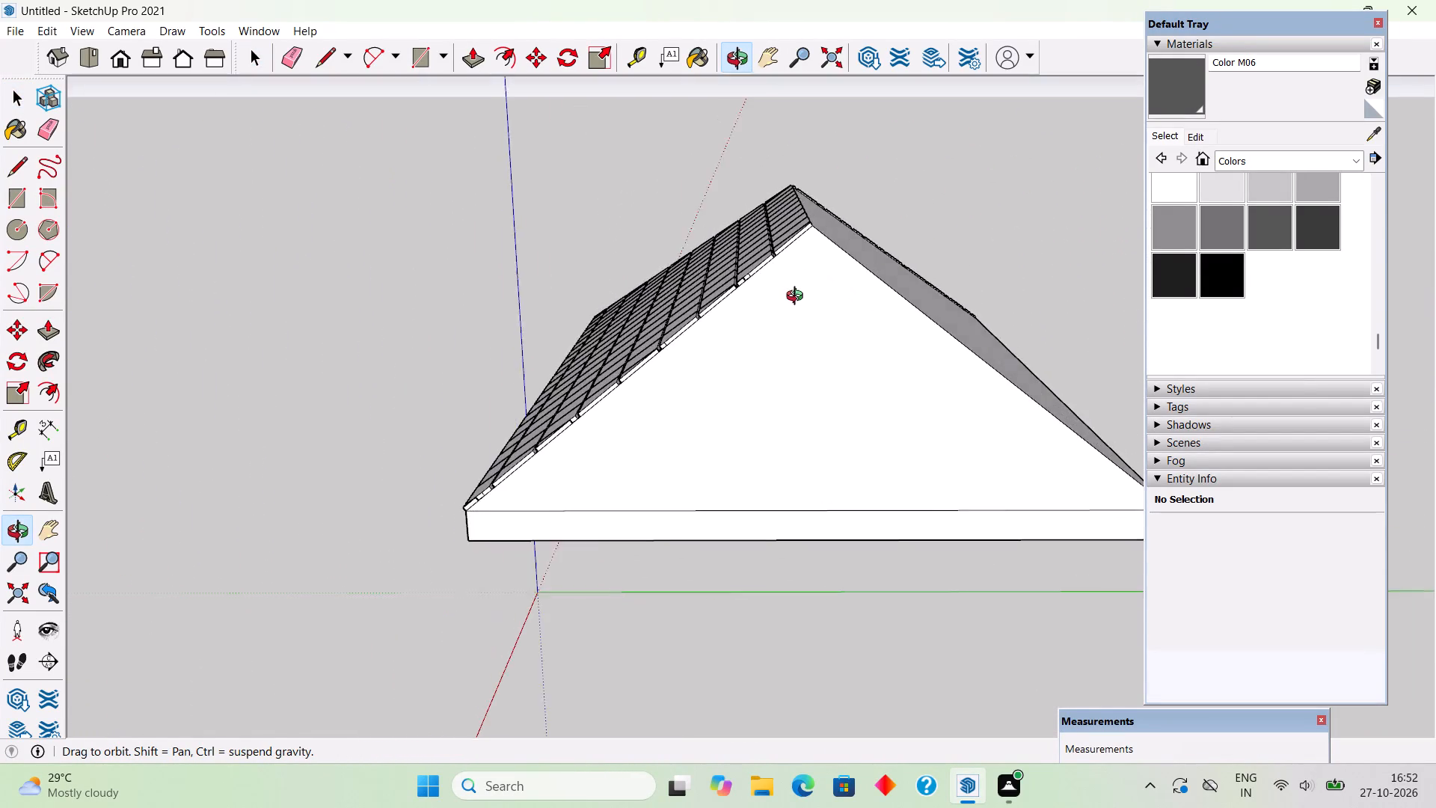
{"action": "middle_click_drag", "start_coordinate": [798, 298], "coordinate": [865, 380]}
{"action": "scroll", "coordinate": [862, 304], "scroll_direction": "up", "scroll_amount": 1}
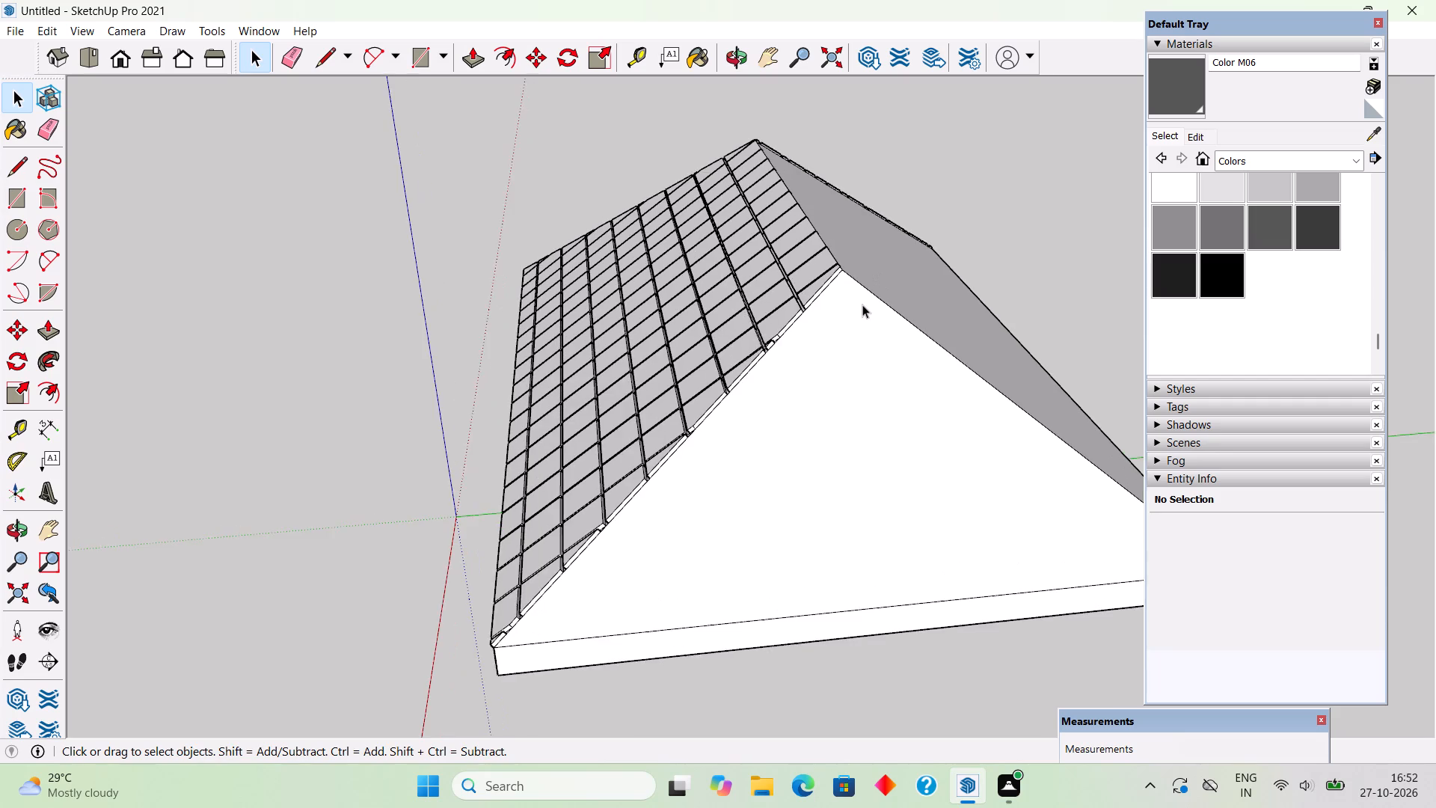
{"action": "middle_click_drag", "start_coordinate": [855, 302], "coordinate": [845, 264]}
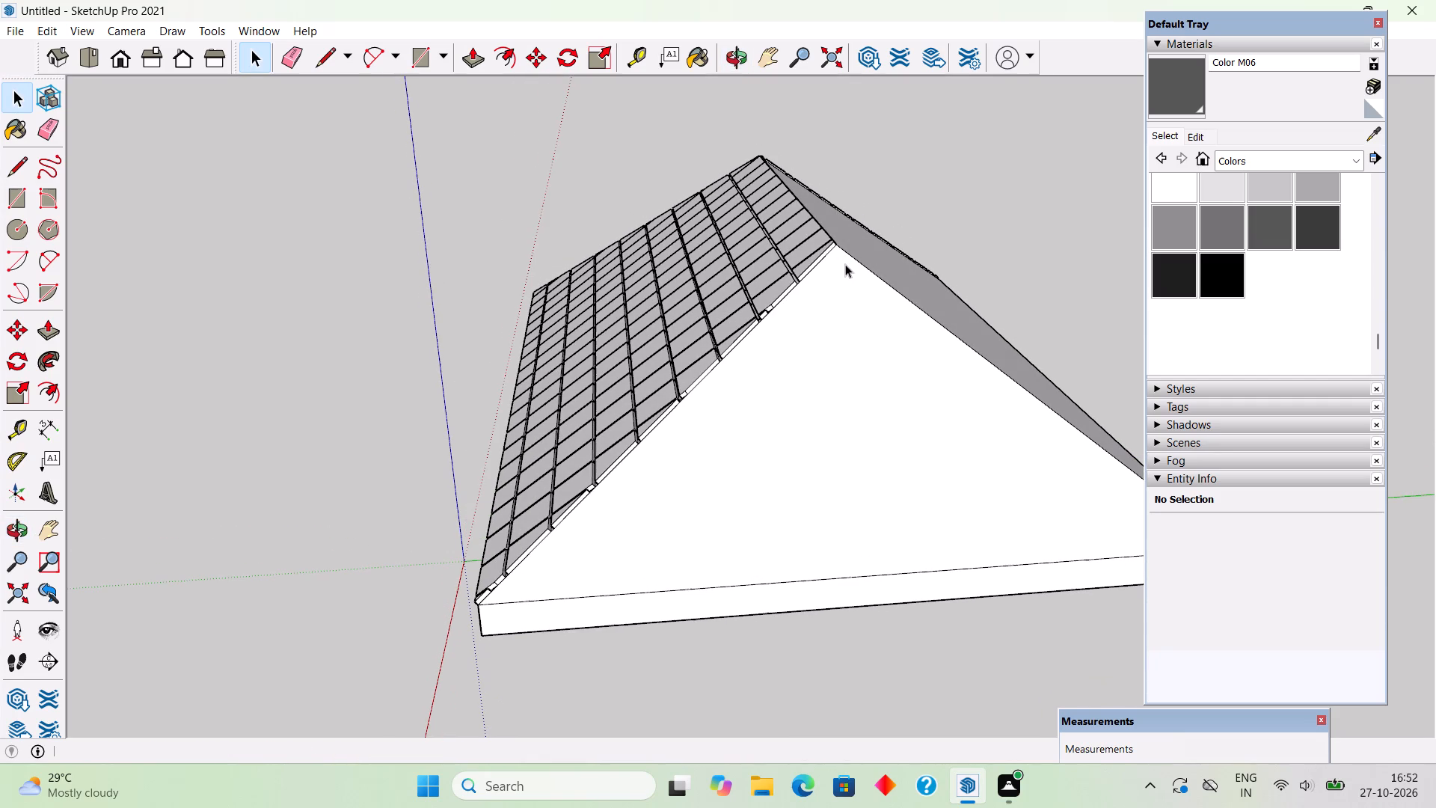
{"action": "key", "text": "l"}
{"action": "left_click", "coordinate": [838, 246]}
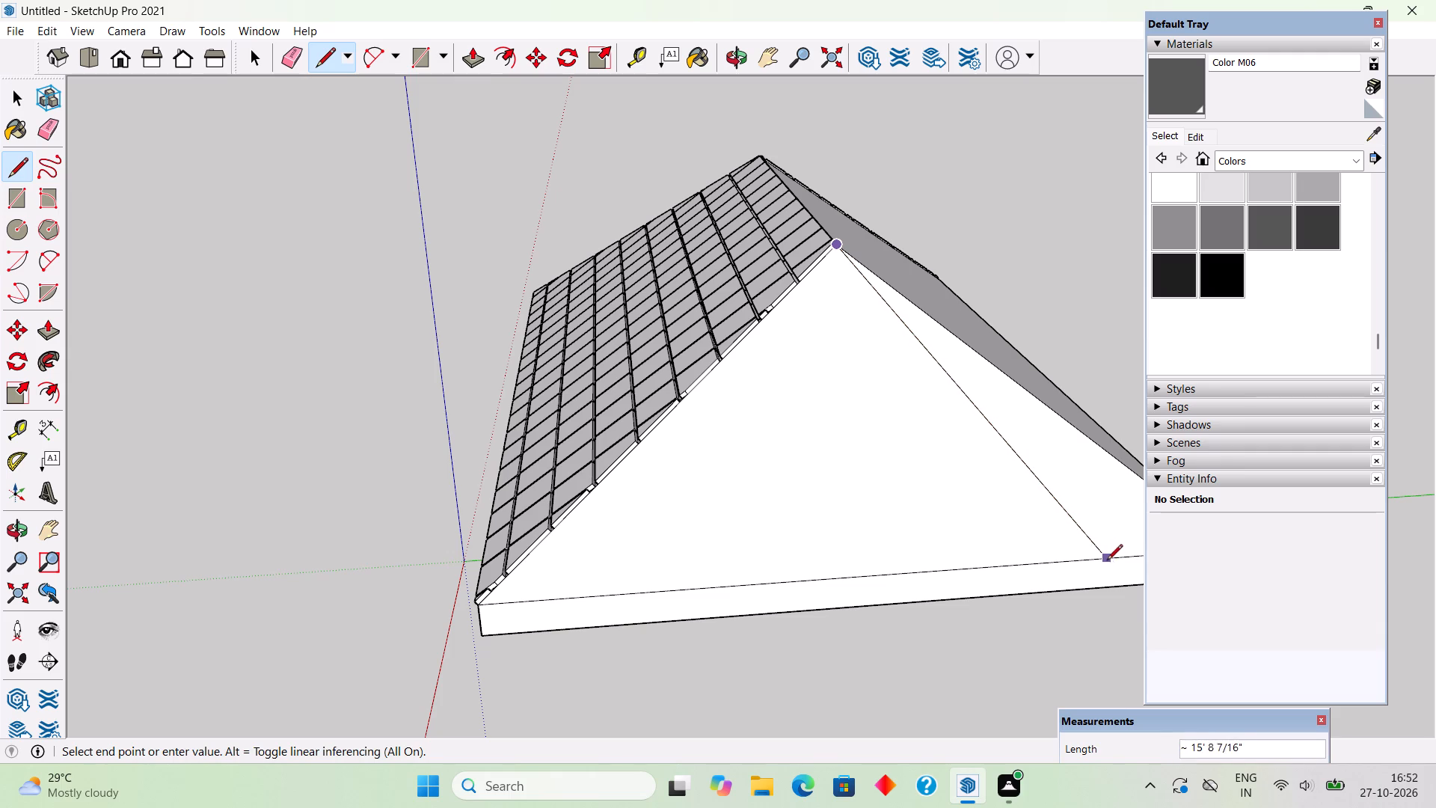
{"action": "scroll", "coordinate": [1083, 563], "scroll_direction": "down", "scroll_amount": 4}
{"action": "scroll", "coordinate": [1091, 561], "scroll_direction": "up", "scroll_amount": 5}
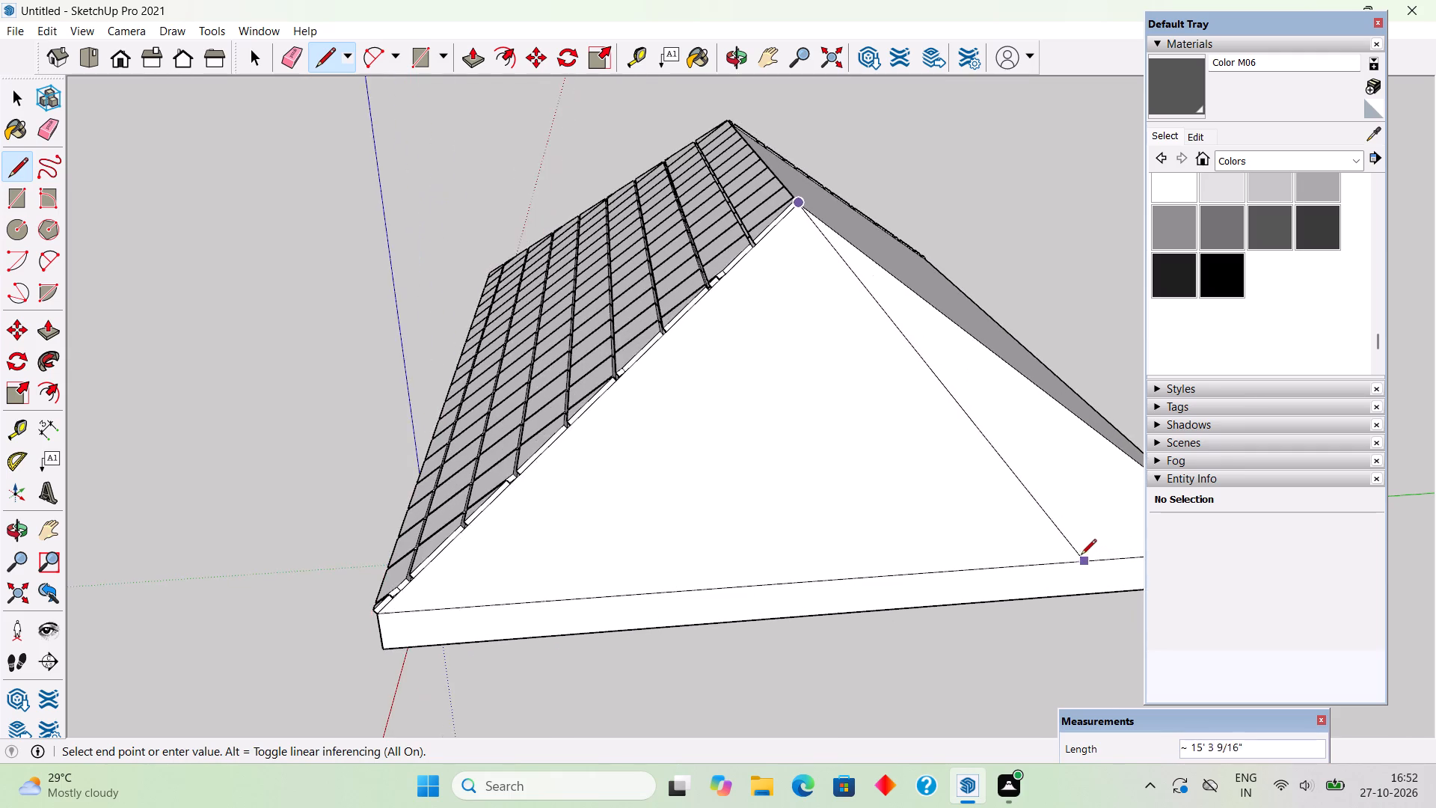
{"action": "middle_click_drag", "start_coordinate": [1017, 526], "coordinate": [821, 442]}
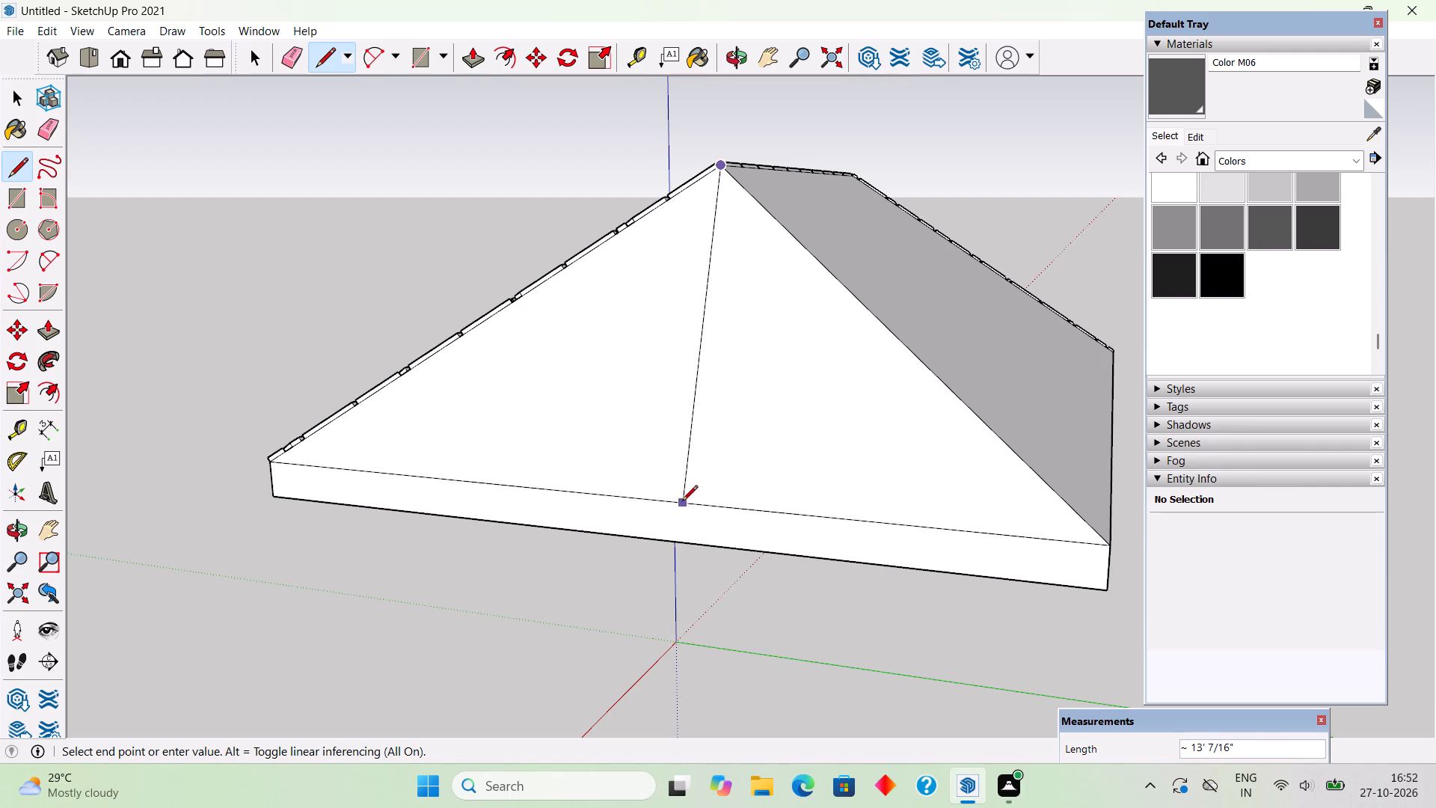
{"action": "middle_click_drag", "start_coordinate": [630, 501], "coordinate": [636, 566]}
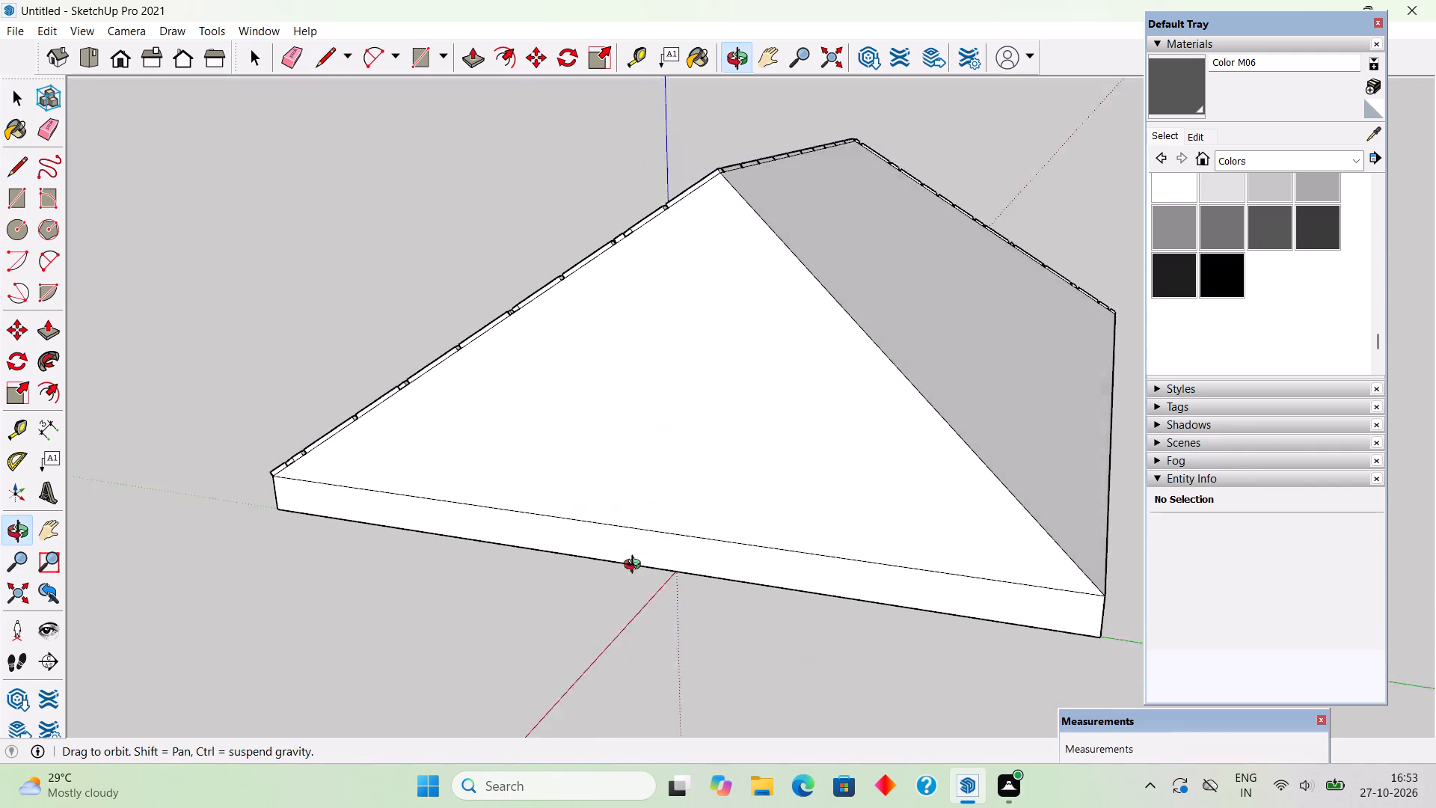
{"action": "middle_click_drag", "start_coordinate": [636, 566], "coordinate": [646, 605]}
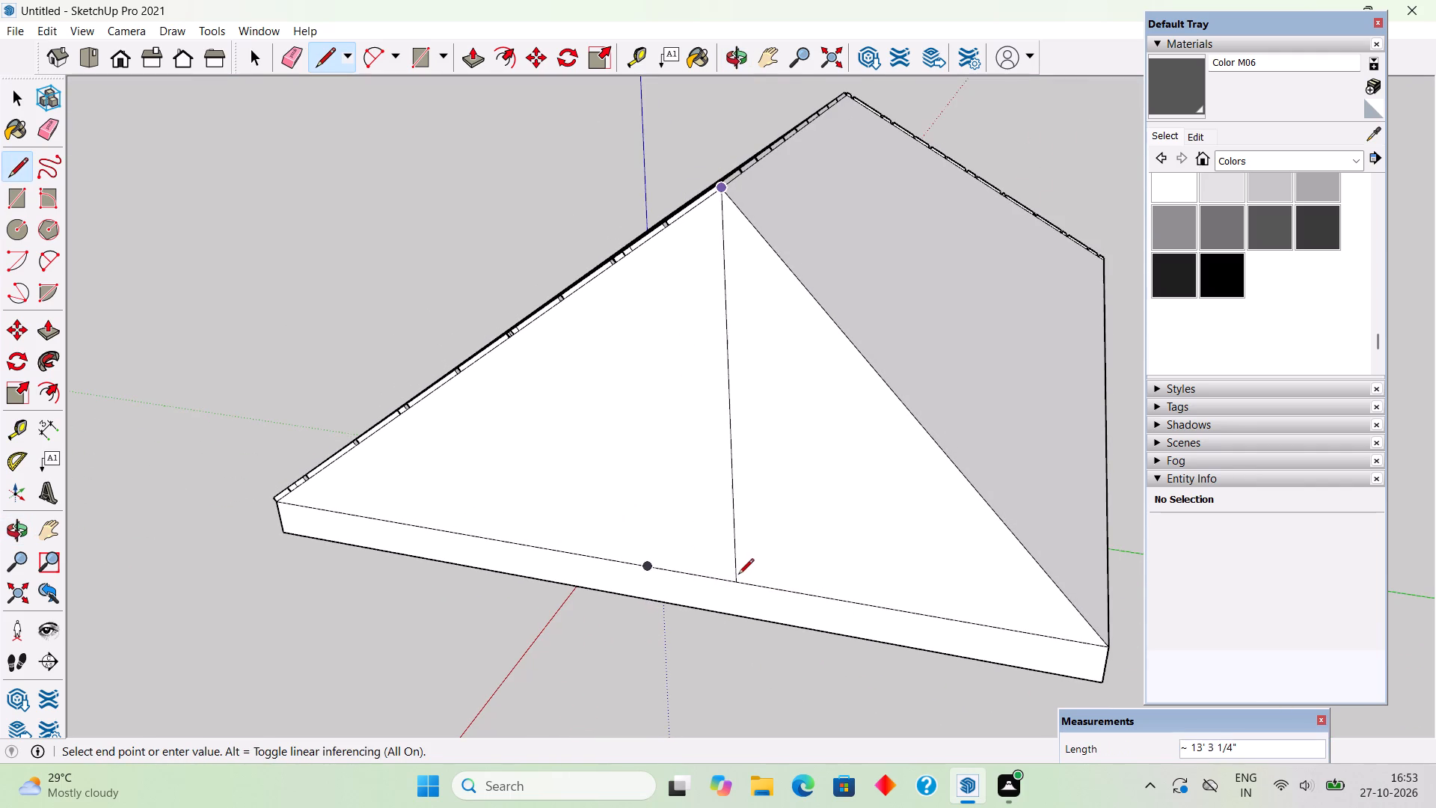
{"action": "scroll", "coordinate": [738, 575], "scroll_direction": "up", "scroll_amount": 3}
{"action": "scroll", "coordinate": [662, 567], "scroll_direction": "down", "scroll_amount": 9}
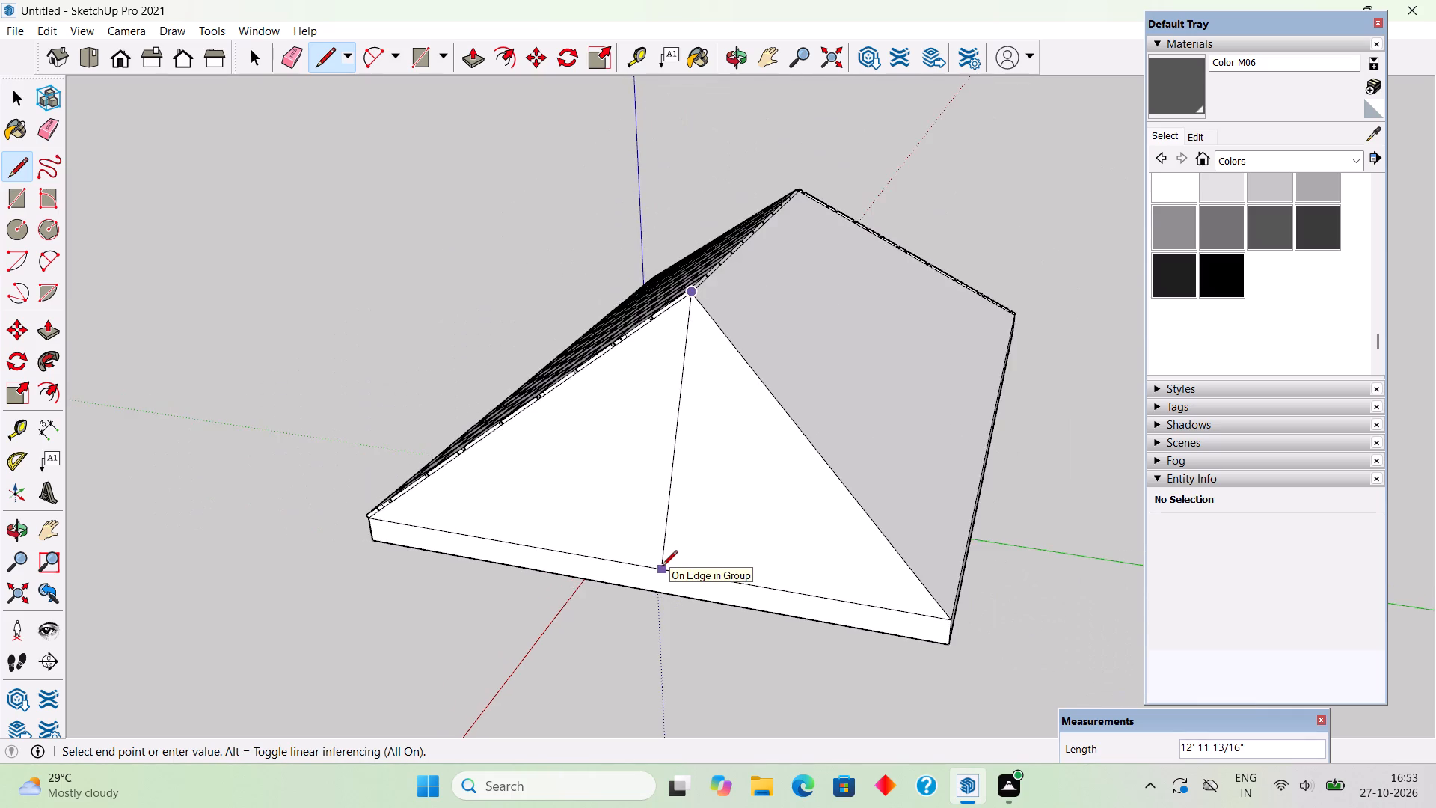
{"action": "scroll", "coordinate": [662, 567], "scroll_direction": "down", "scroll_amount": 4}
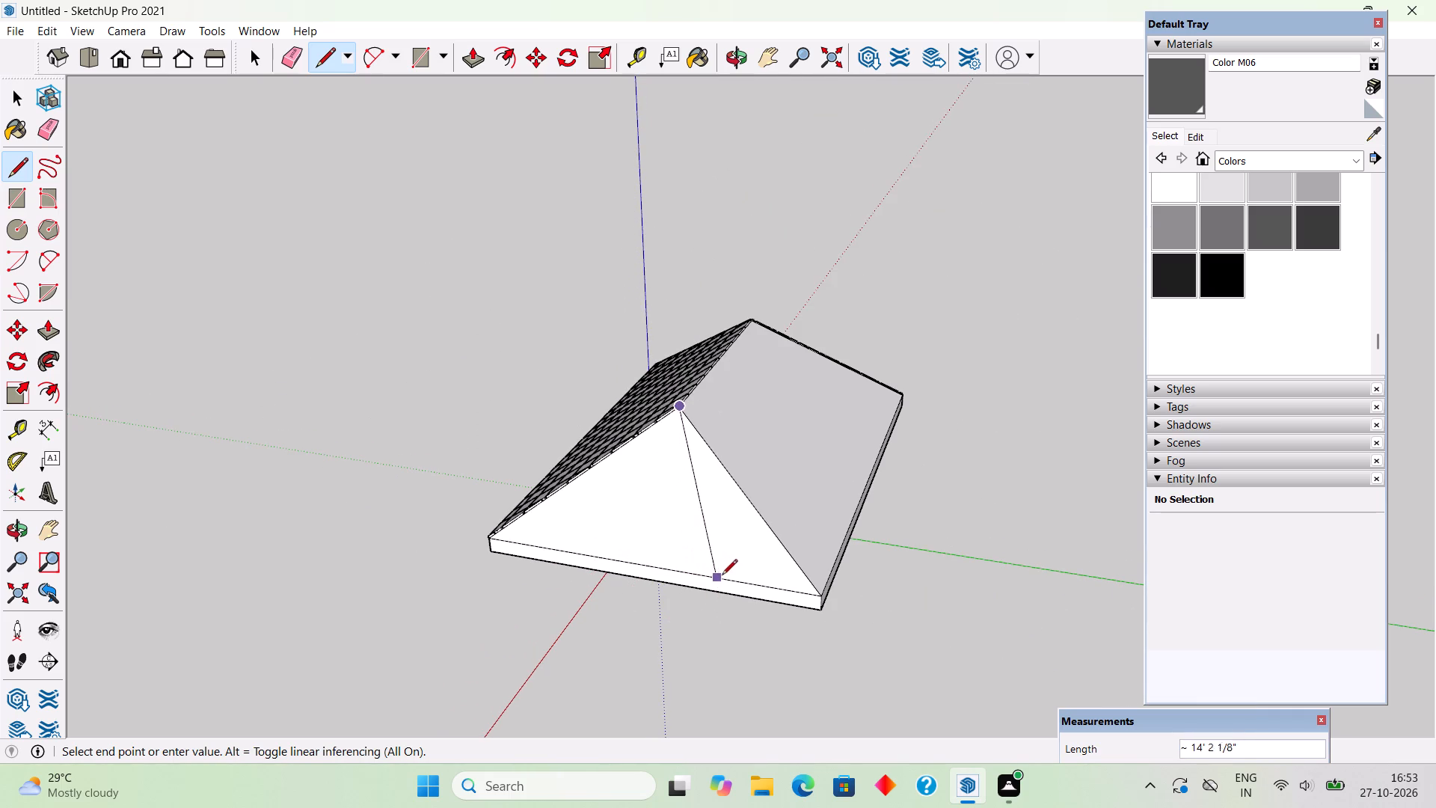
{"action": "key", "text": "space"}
Draw a line about 11' 5 1/4" long down the blank end slope, from the topmost strip's upper corner on the hip to the eave.
{"action": "middle_click_drag", "start_coordinate": [700, 551], "coordinate": [1141, 605]}
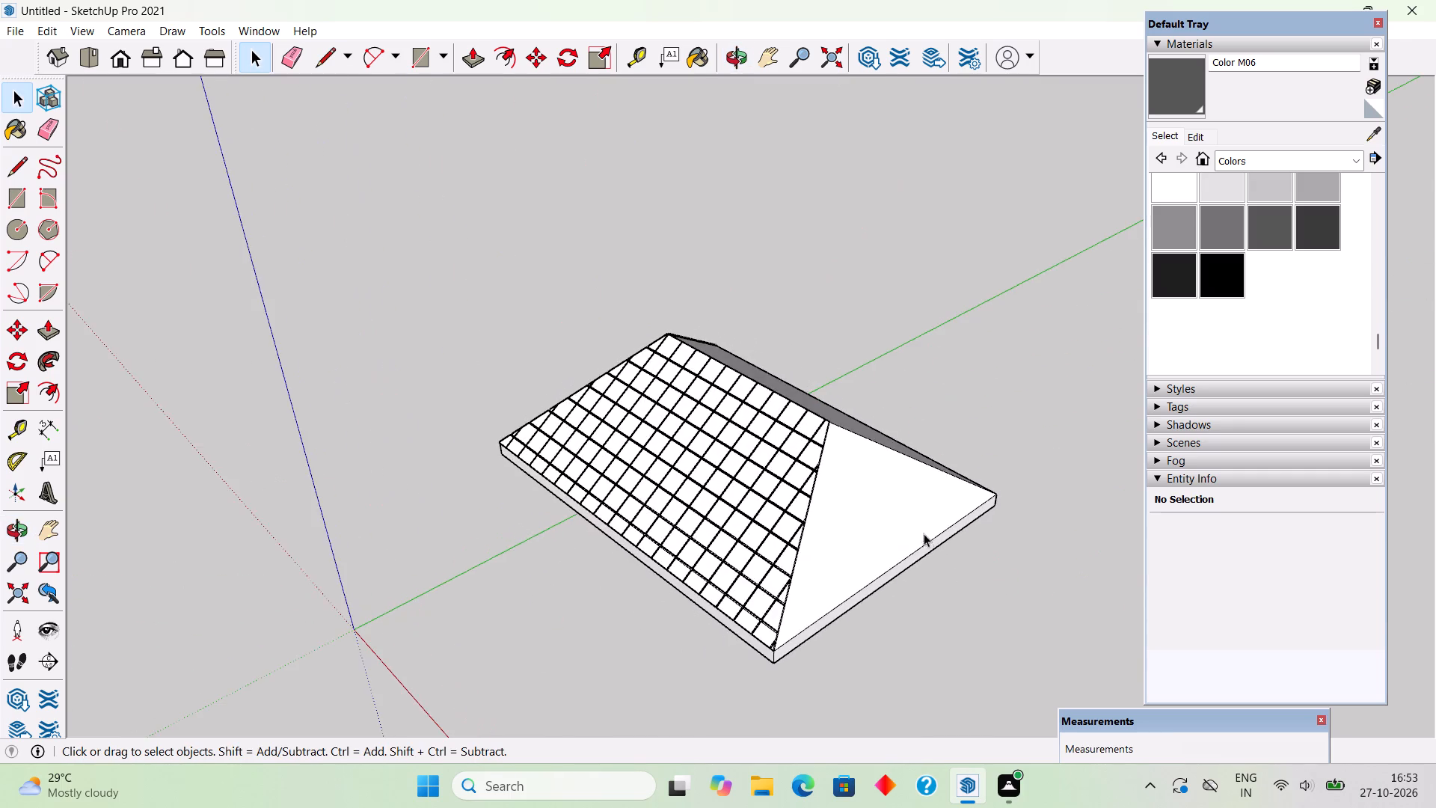
{"action": "scroll", "coordinate": [891, 437], "scroll_direction": "up", "scroll_amount": 9}
{"action": "middle_click_drag", "start_coordinate": [713, 462], "coordinate": [681, 418]}
{"action": "scroll", "coordinate": [732, 429], "scroll_direction": "up", "scroll_amount": 5}
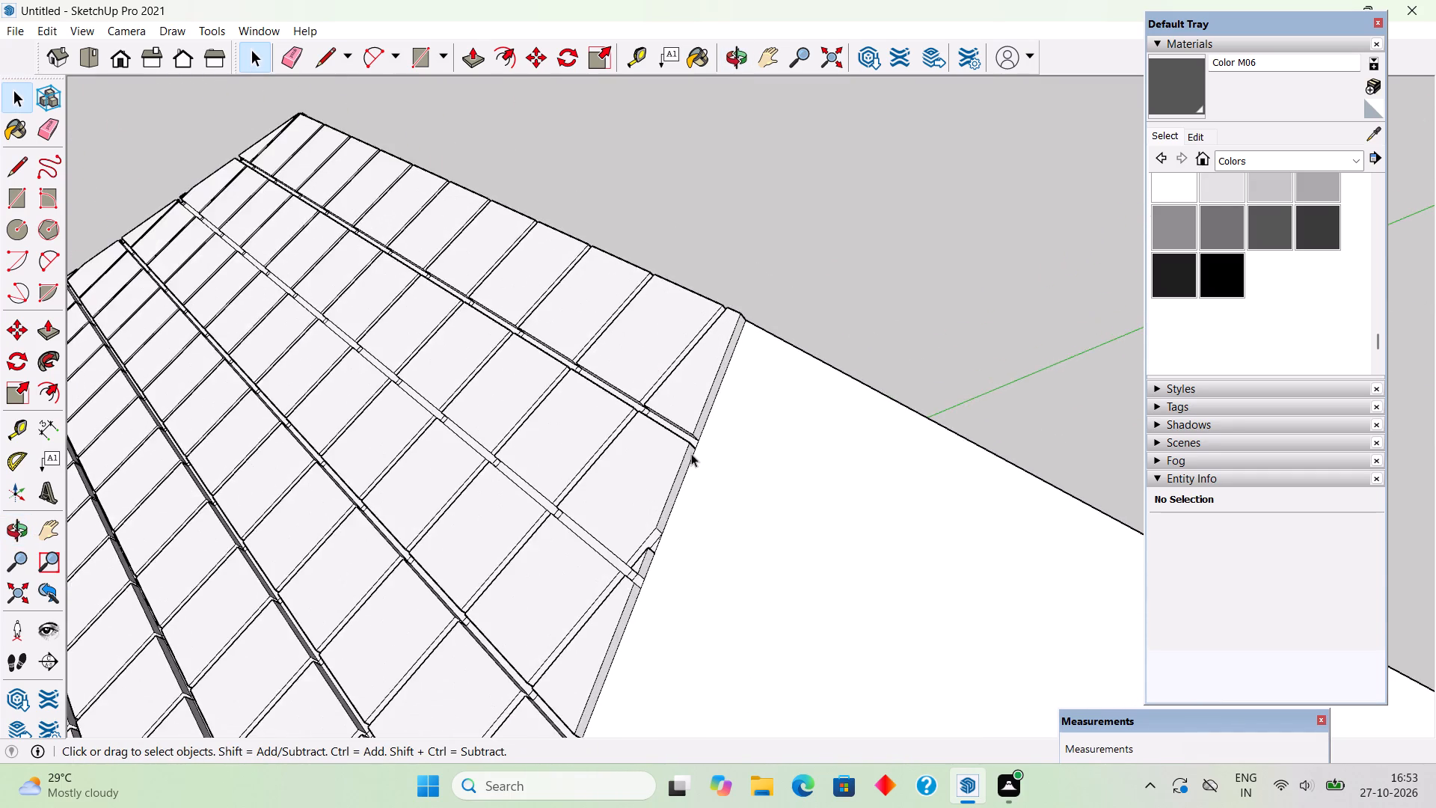
{"action": "scroll", "coordinate": [691, 453], "scroll_direction": "up", "scroll_amount": 10}
{"action": "middle_click_drag", "start_coordinate": [663, 406], "coordinate": [601, 356]}
{"action": "key", "text": "l"}
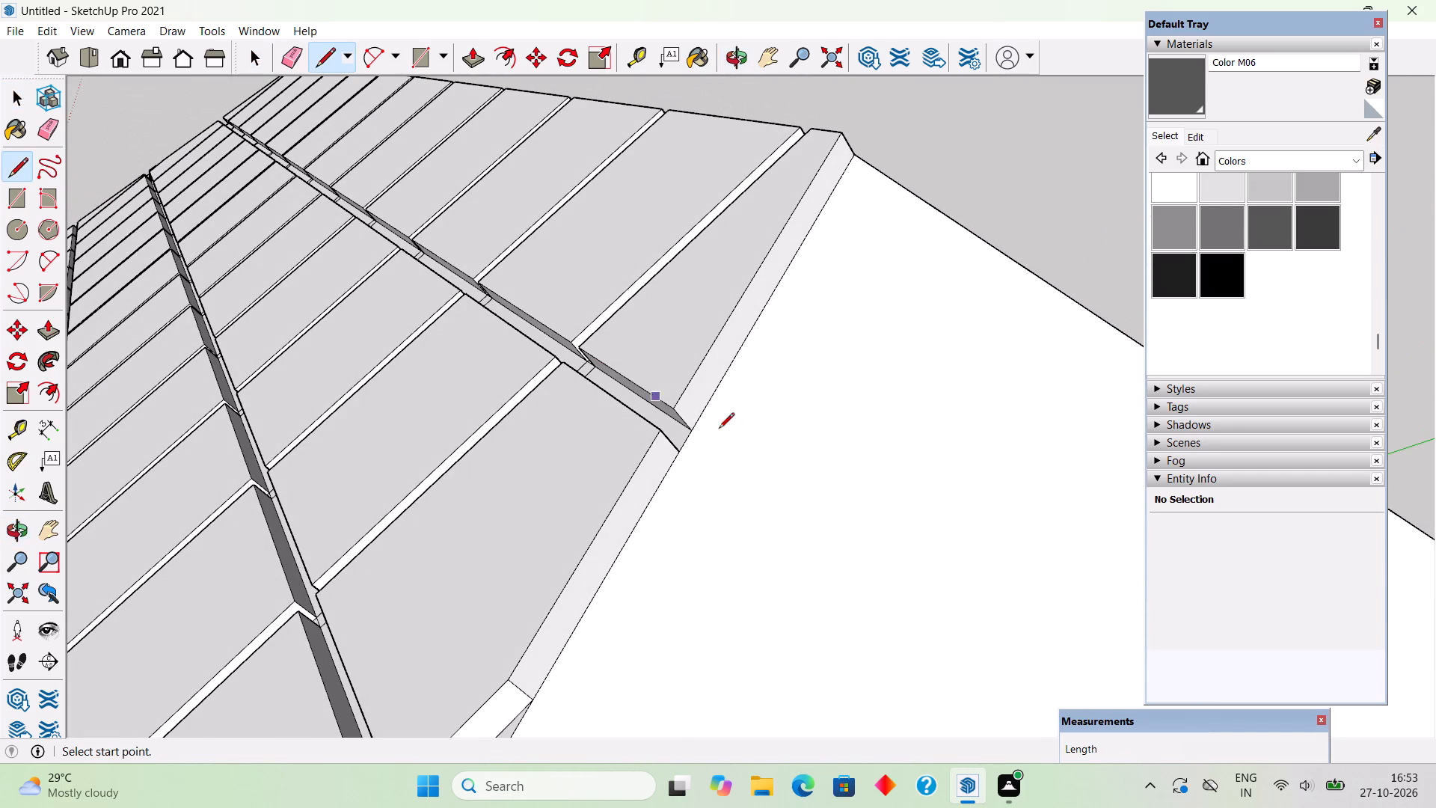
{"action": "left_click", "coordinate": [693, 426]}
{"action": "scroll", "coordinate": [693, 426], "scroll_direction": "down", "scroll_amount": 15}
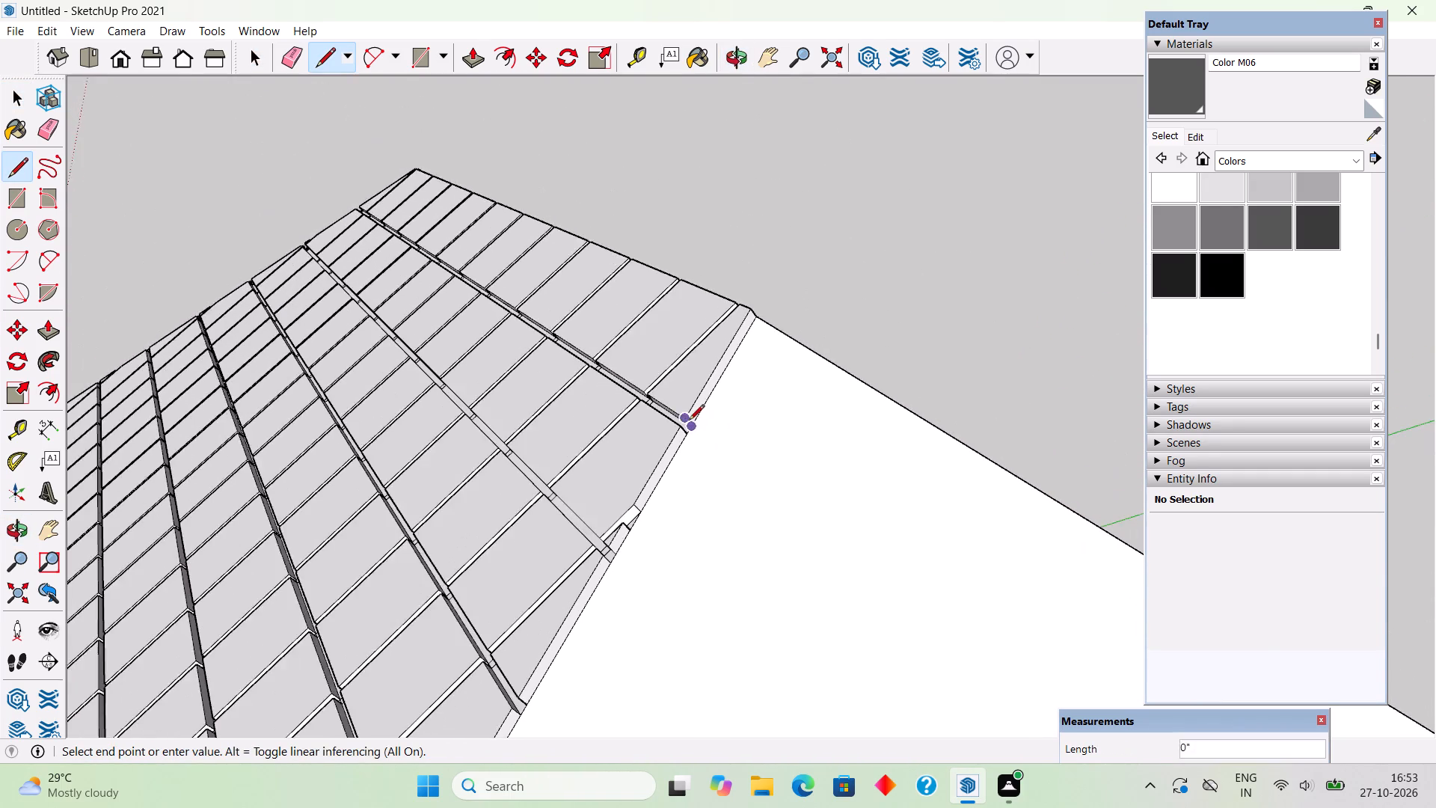
{"action": "scroll", "coordinate": [689, 421], "scroll_direction": "down", "scroll_amount": 9}
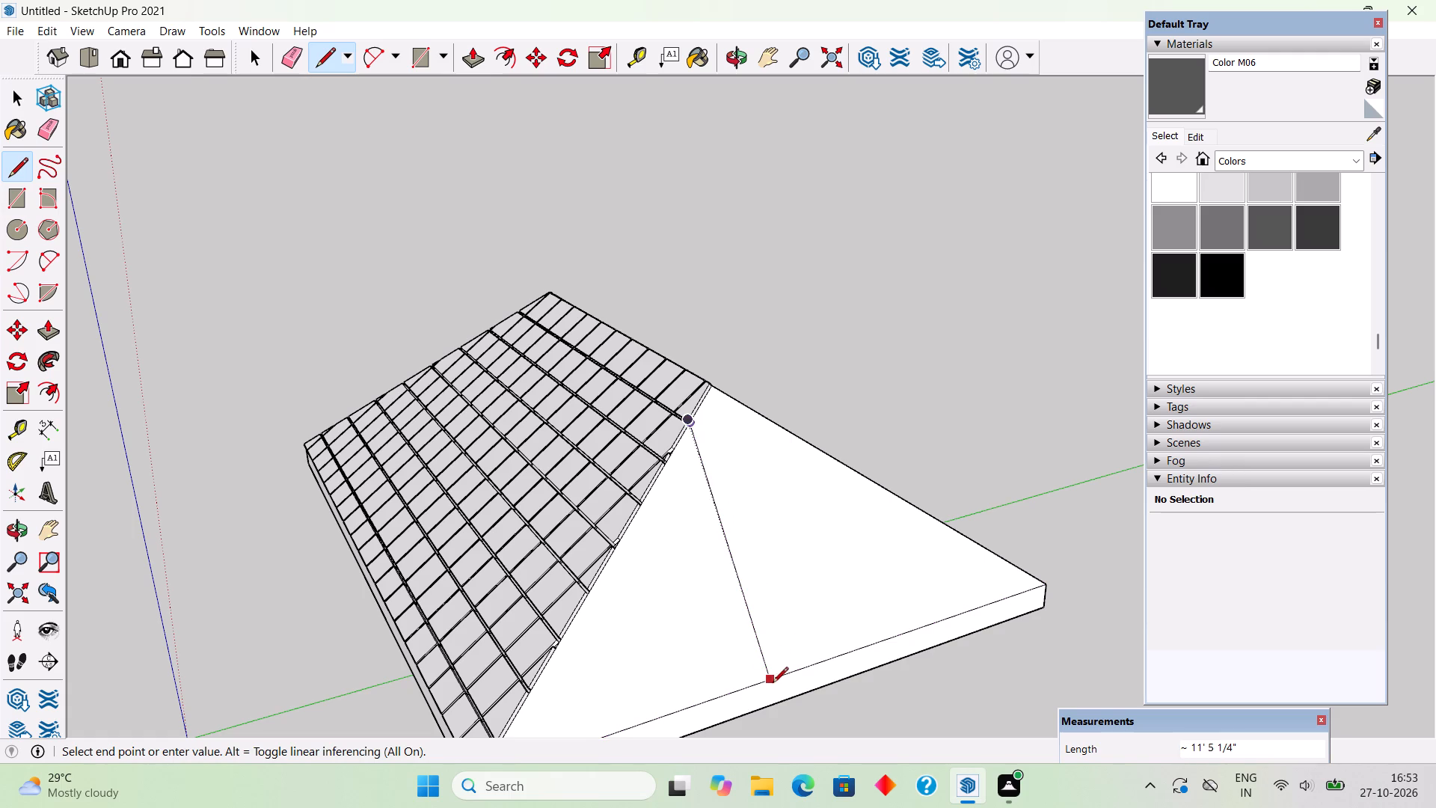
{"action": "scroll", "coordinate": [788, 675], "scroll_direction": "up", "scroll_amount": 6}
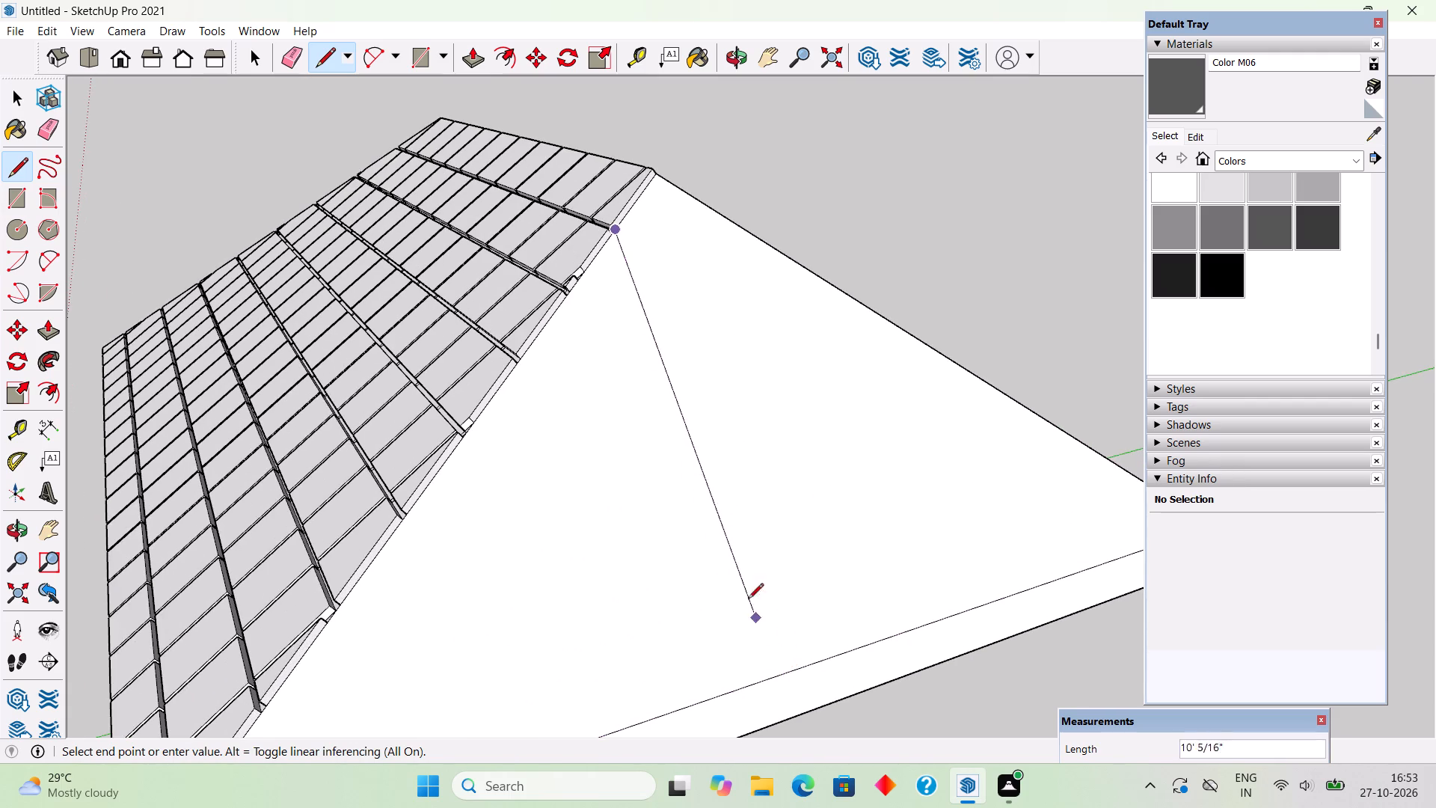
{"action": "middle_click_drag", "start_coordinate": [730, 566], "coordinate": [614, 394]}
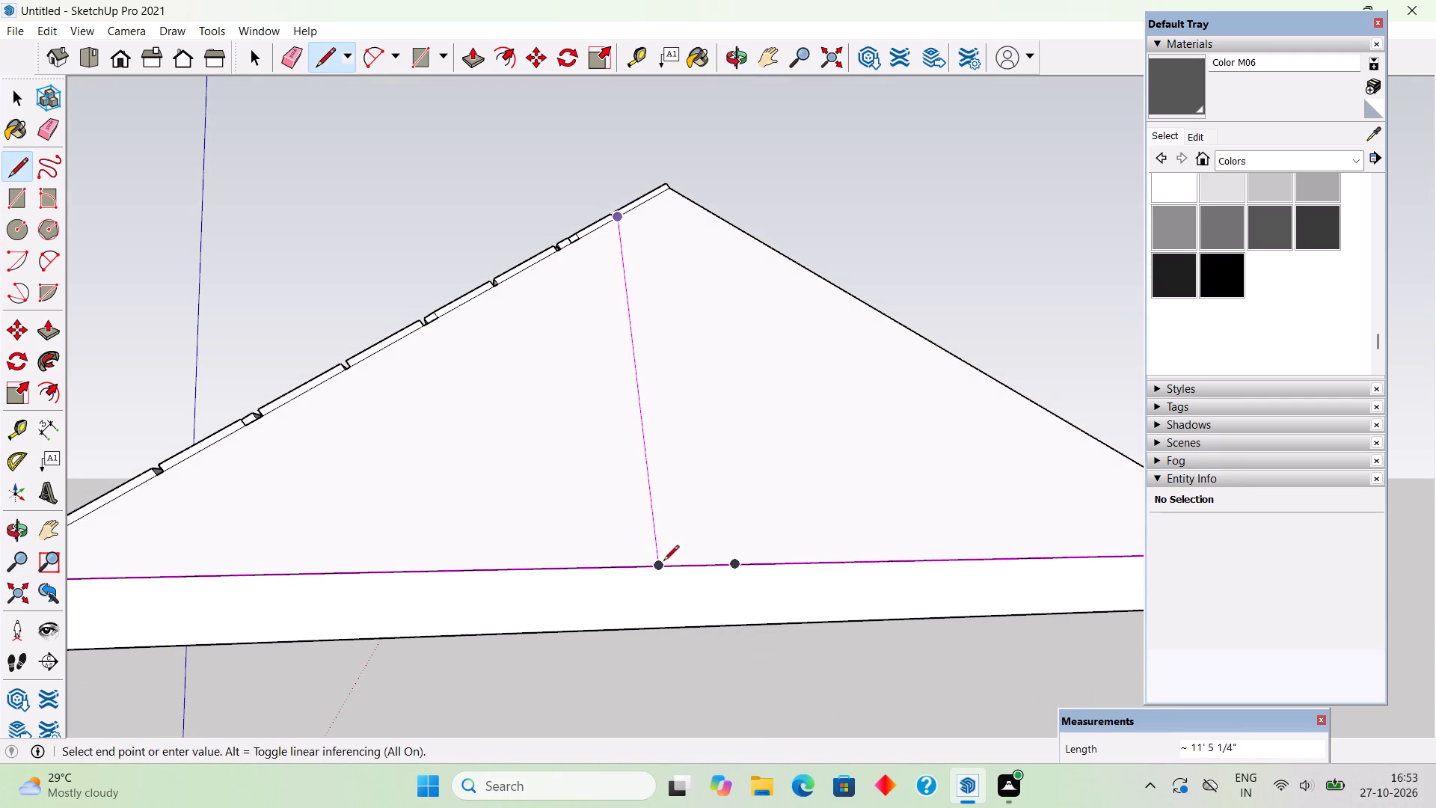
{"action": "left_click", "coordinate": [663, 562]}
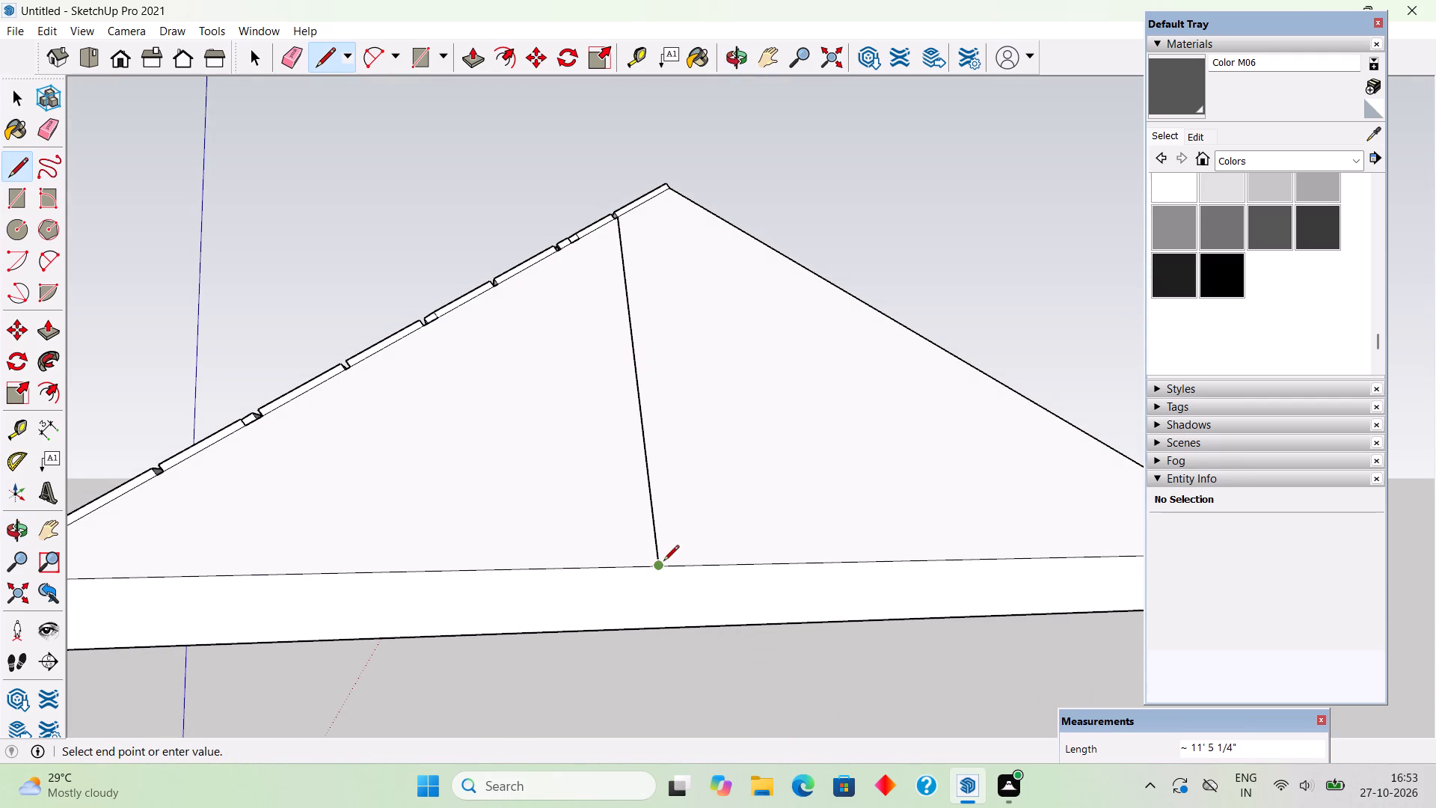
Inside the roof group, place a guide along the new line and a parallel guide 1.5" from it towards the tiled slope.
{"action": "key", "text": "space"}
{"action": "triple_click", "coordinate": [574, 420]}
{"action": "middle_click_drag", "start_coordinate": [649, 485], "coordinate": [711, 694]}
{"action": "scroll", "coordinate": [654, 433], "scroll_direction": "up", "scroll_amount": 1}
{"action": "key", "text": "t"}
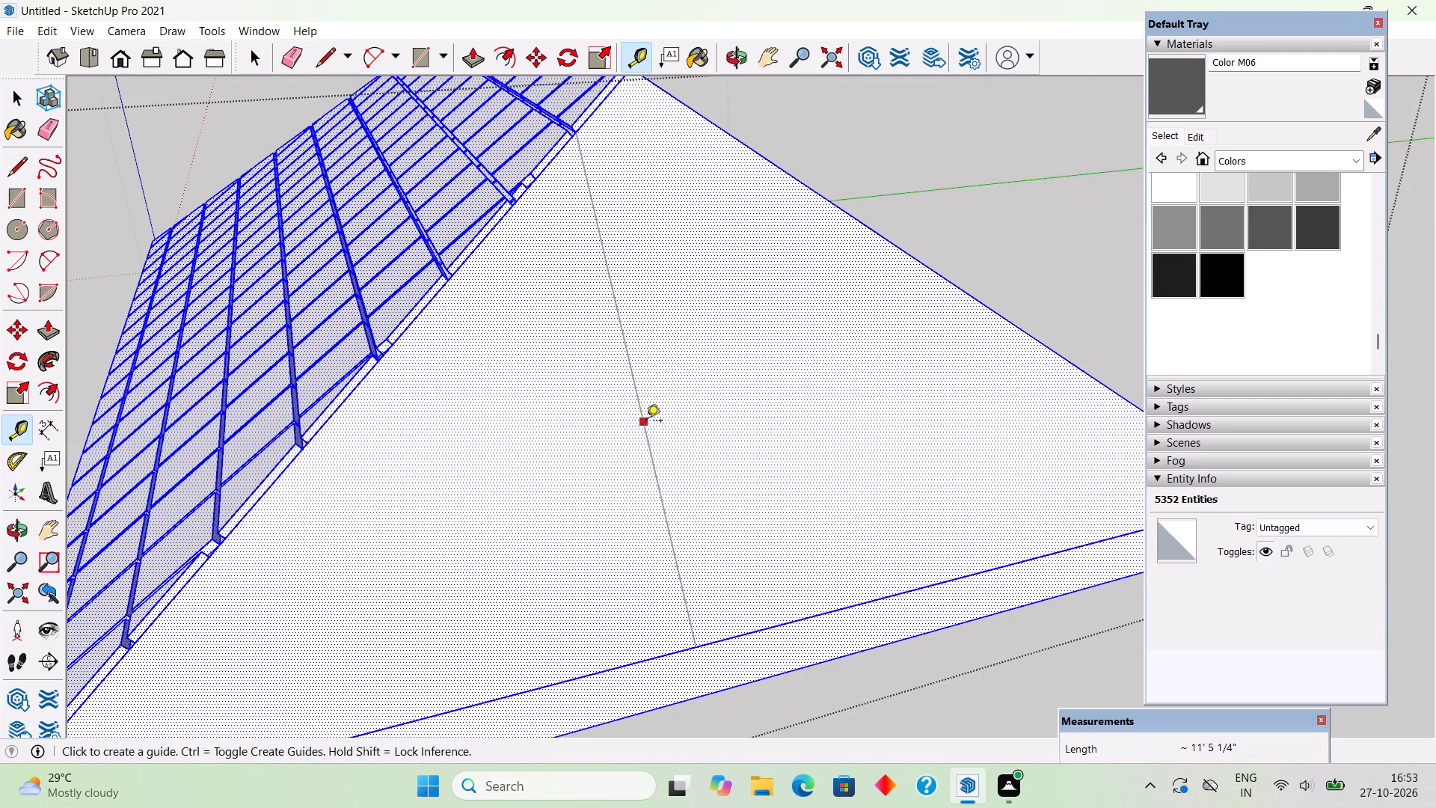
{"action": "double_click", "coordinate": [646, 422]}
{"action": "left_click", "coordinate": [640, 406]}
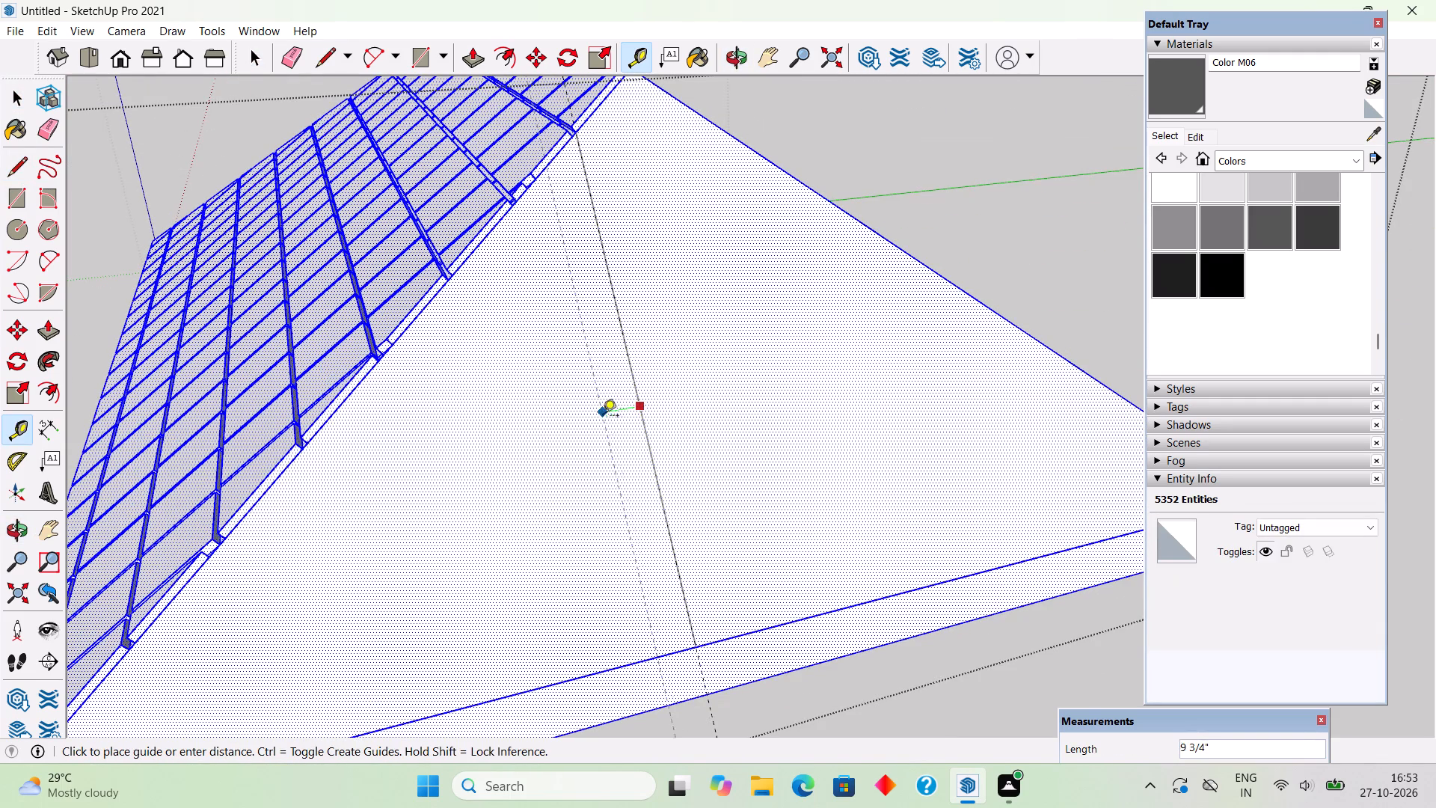
{"action": "type", "text": "1.5\""}
{"action": "key", "text": "Return"}
{"action": "key", "text": "space"}
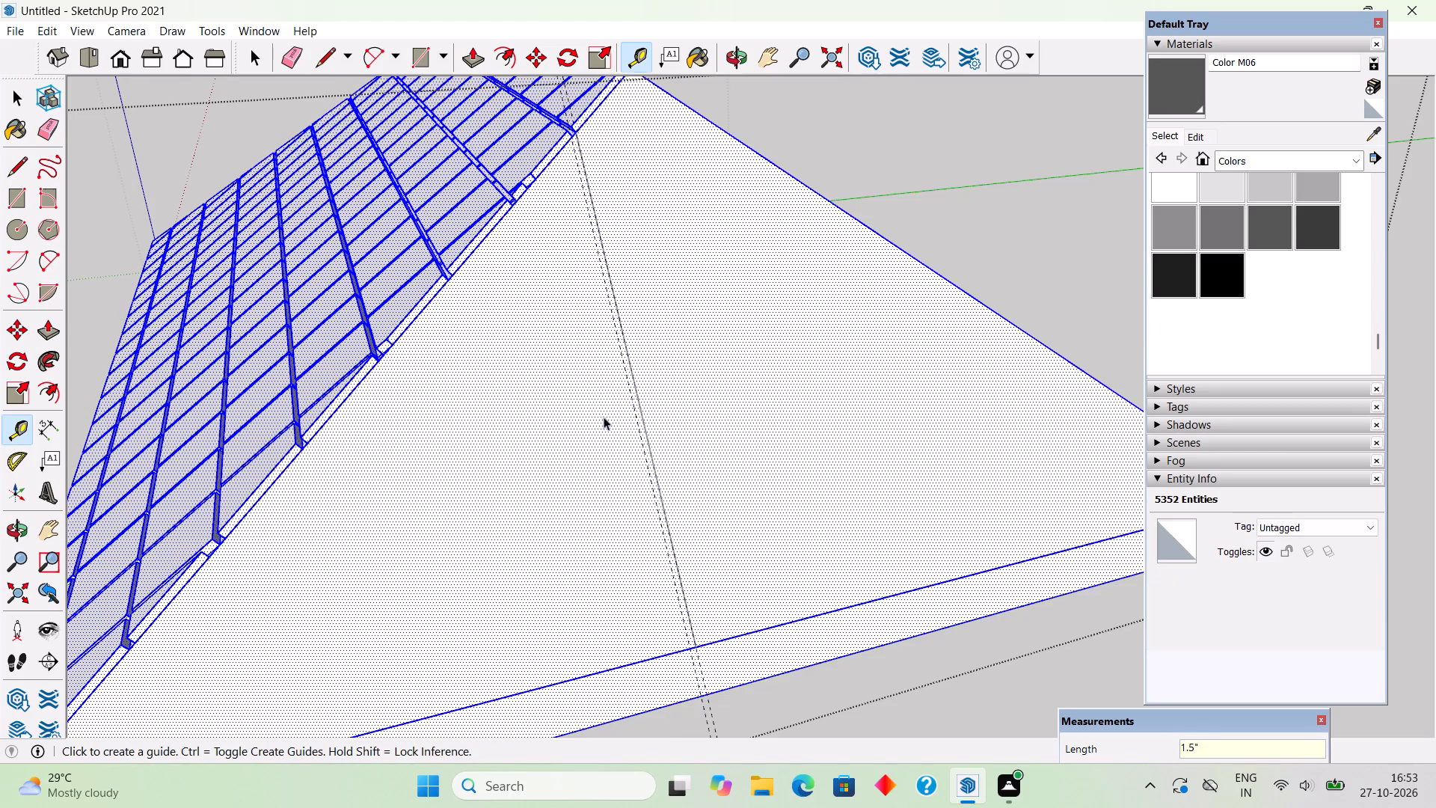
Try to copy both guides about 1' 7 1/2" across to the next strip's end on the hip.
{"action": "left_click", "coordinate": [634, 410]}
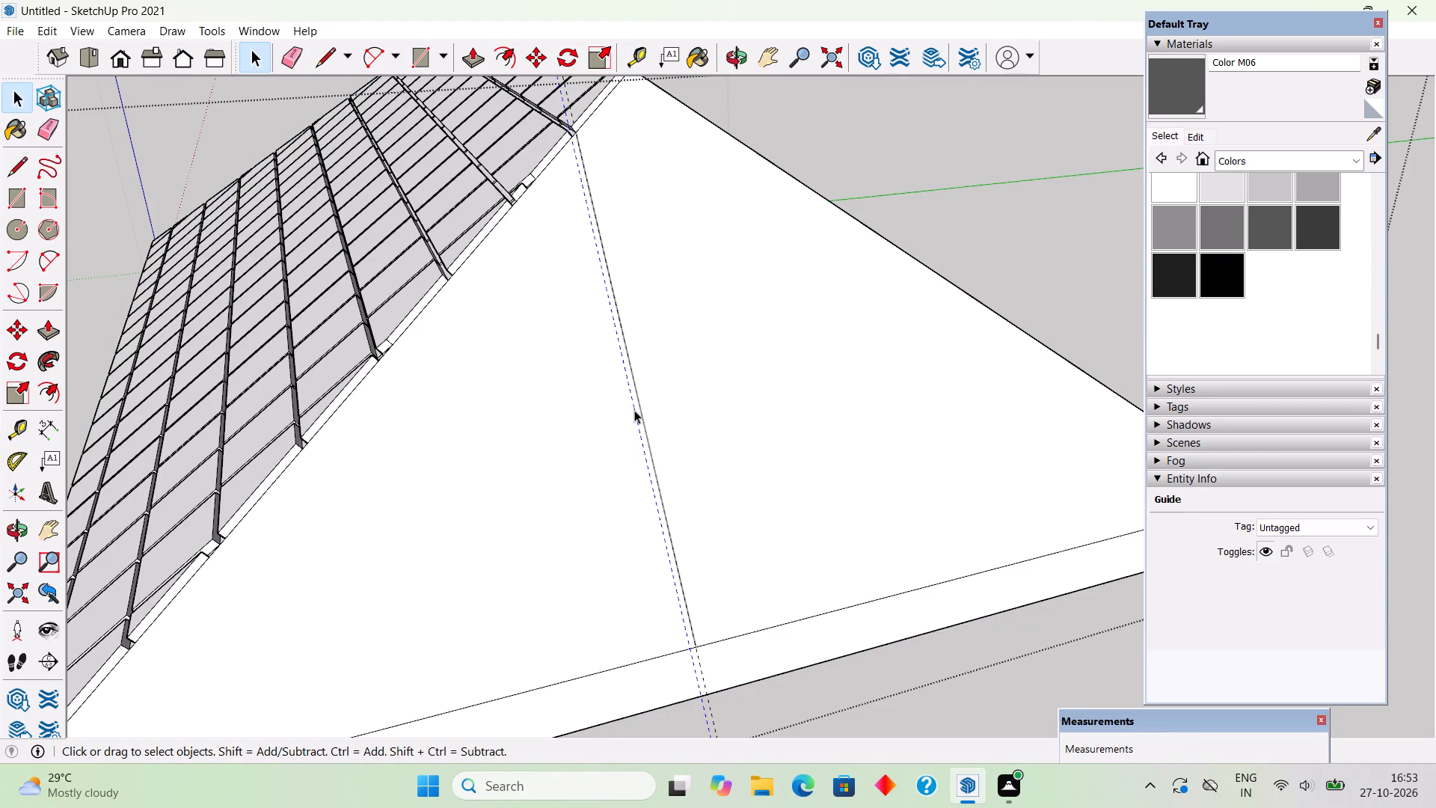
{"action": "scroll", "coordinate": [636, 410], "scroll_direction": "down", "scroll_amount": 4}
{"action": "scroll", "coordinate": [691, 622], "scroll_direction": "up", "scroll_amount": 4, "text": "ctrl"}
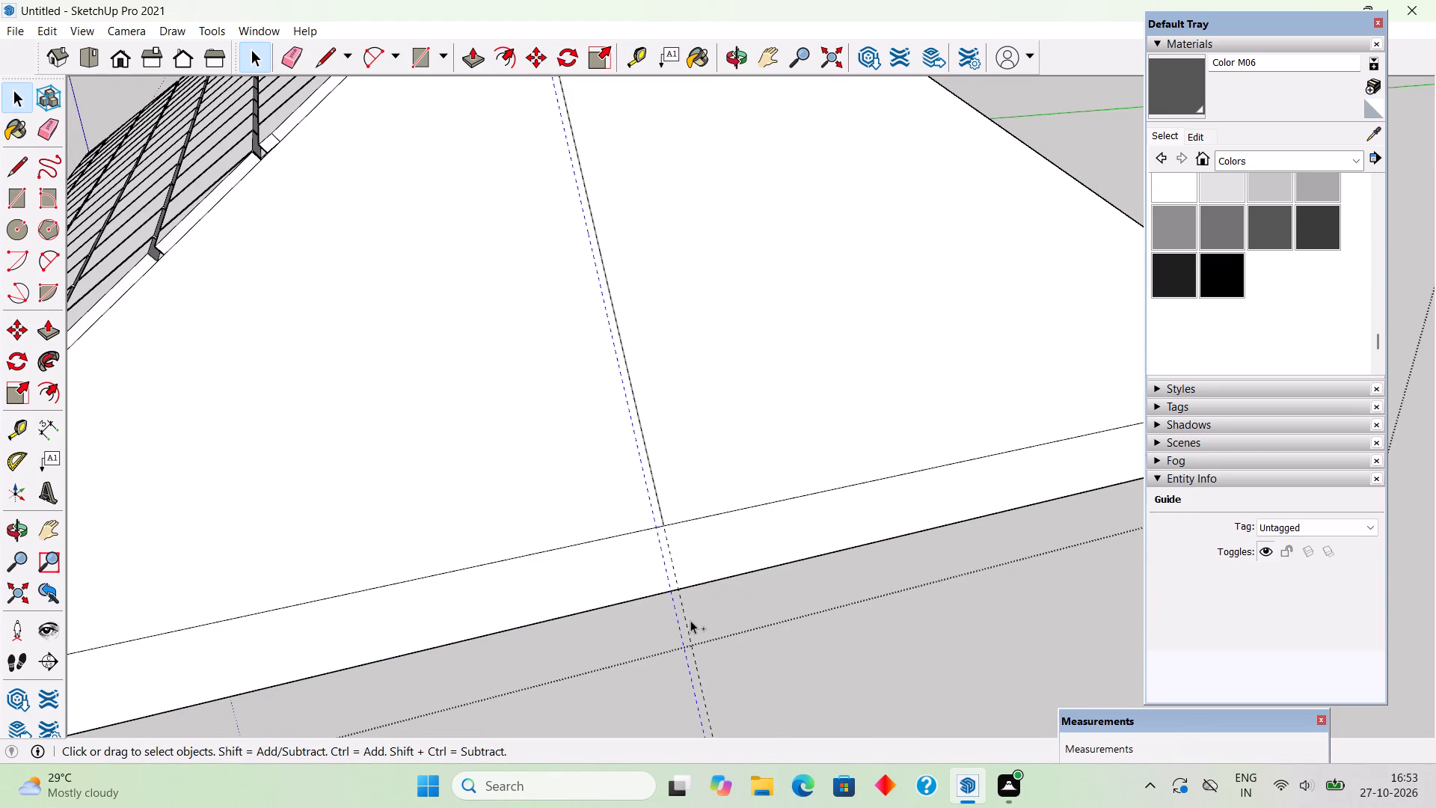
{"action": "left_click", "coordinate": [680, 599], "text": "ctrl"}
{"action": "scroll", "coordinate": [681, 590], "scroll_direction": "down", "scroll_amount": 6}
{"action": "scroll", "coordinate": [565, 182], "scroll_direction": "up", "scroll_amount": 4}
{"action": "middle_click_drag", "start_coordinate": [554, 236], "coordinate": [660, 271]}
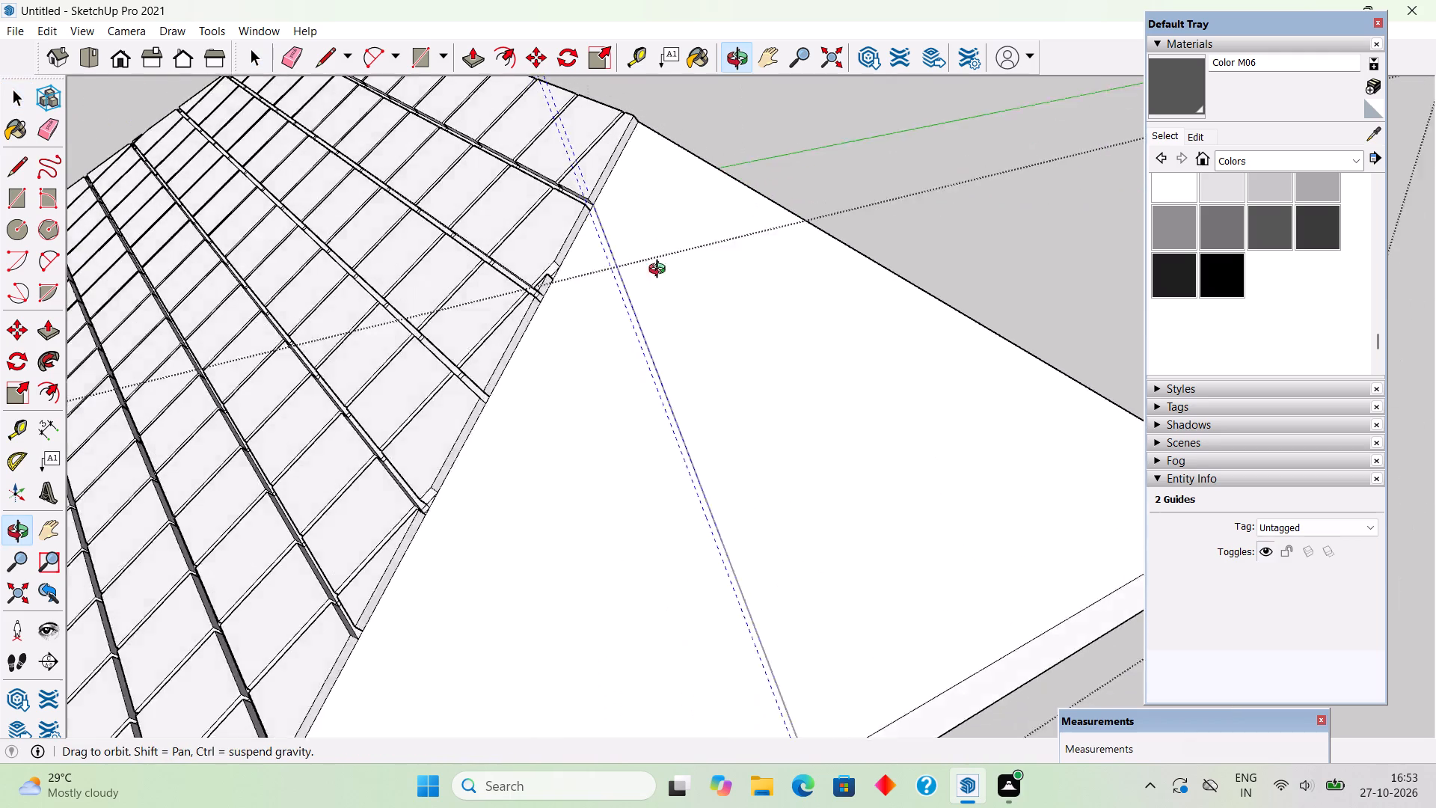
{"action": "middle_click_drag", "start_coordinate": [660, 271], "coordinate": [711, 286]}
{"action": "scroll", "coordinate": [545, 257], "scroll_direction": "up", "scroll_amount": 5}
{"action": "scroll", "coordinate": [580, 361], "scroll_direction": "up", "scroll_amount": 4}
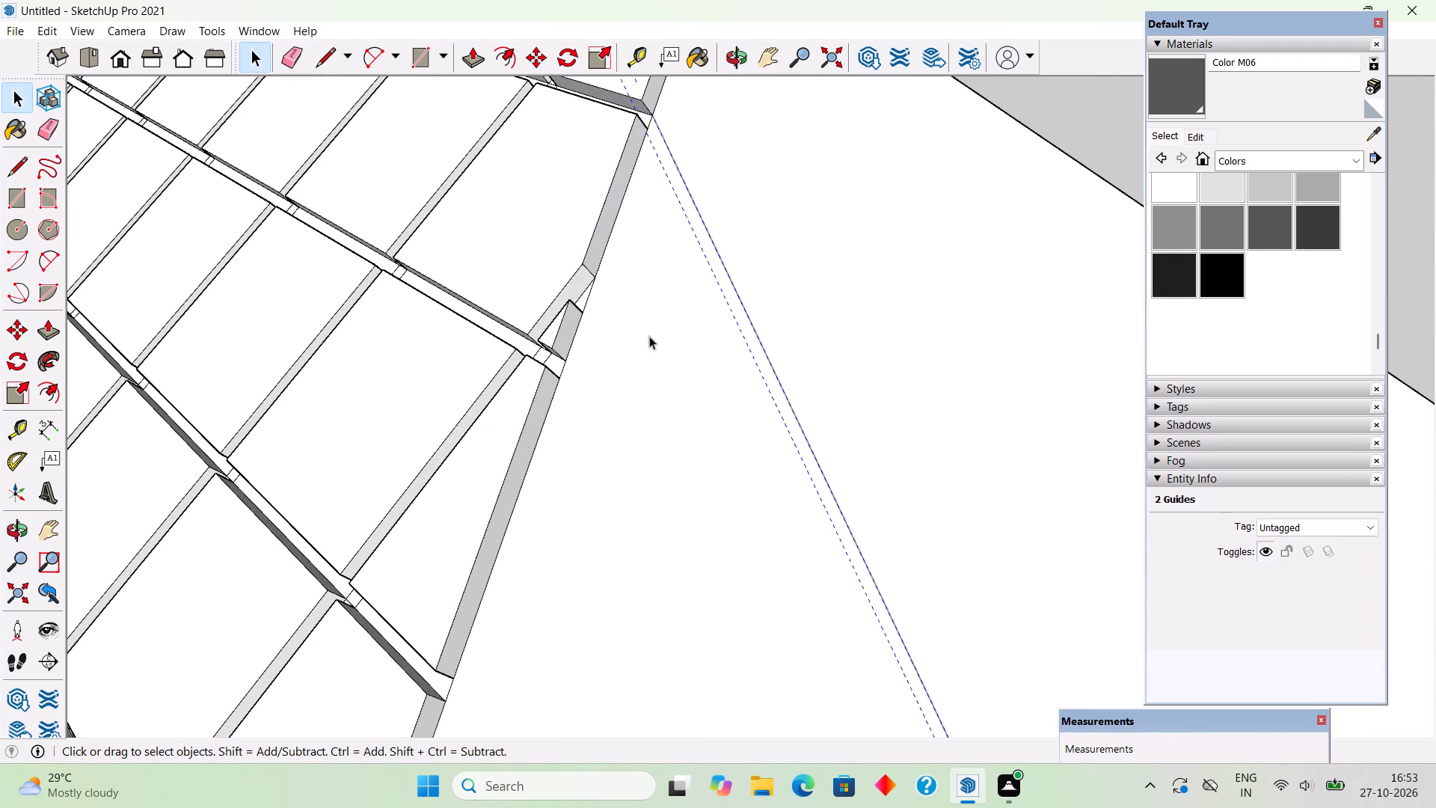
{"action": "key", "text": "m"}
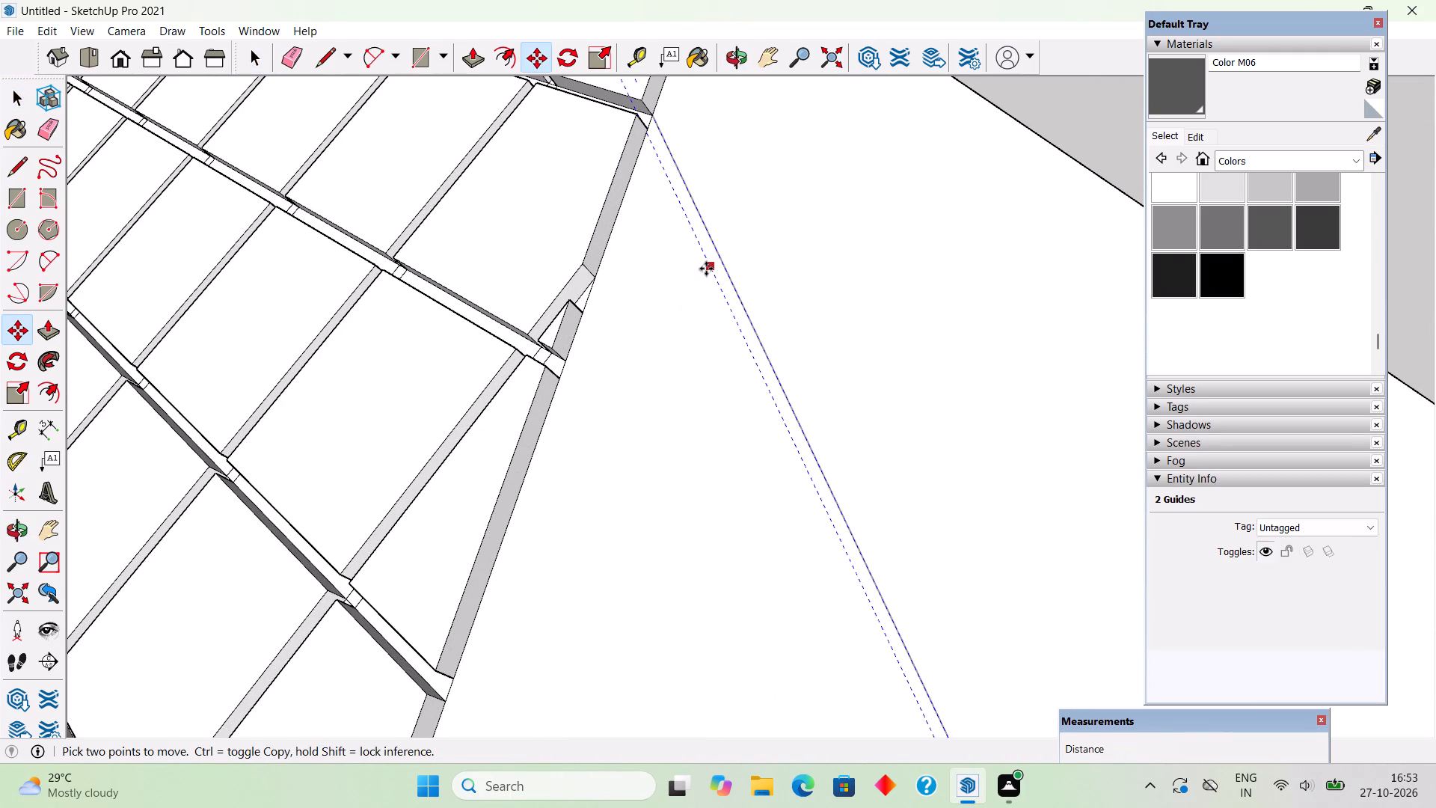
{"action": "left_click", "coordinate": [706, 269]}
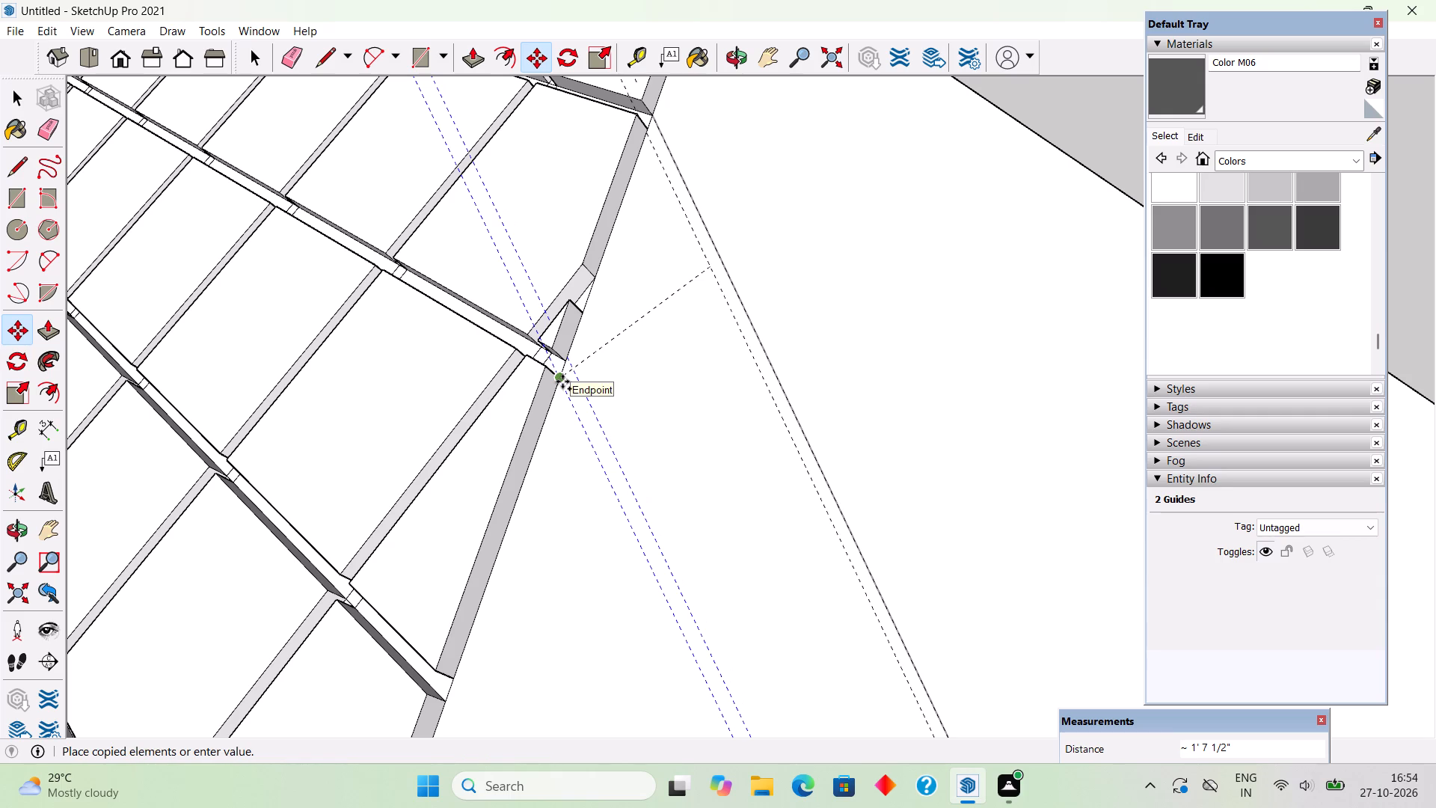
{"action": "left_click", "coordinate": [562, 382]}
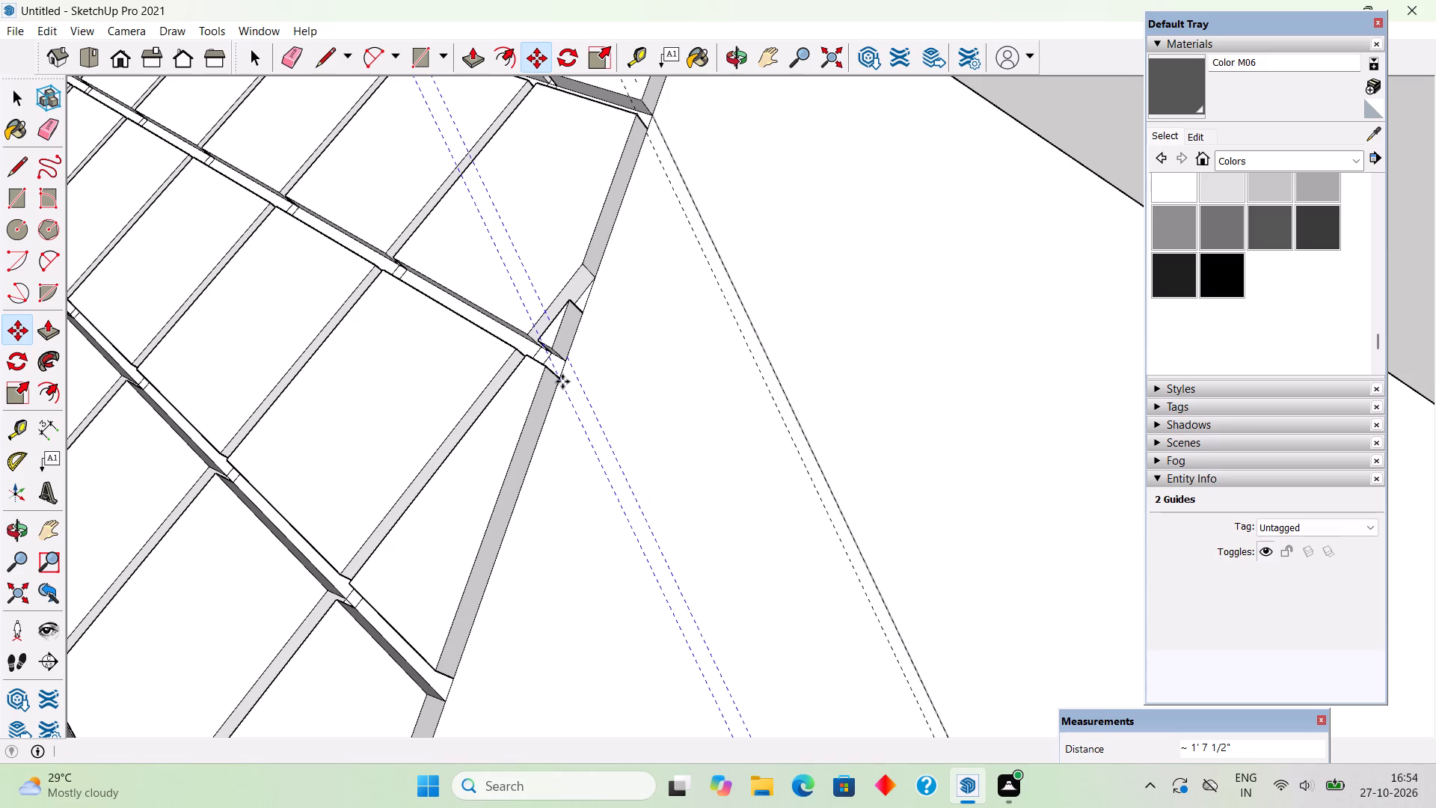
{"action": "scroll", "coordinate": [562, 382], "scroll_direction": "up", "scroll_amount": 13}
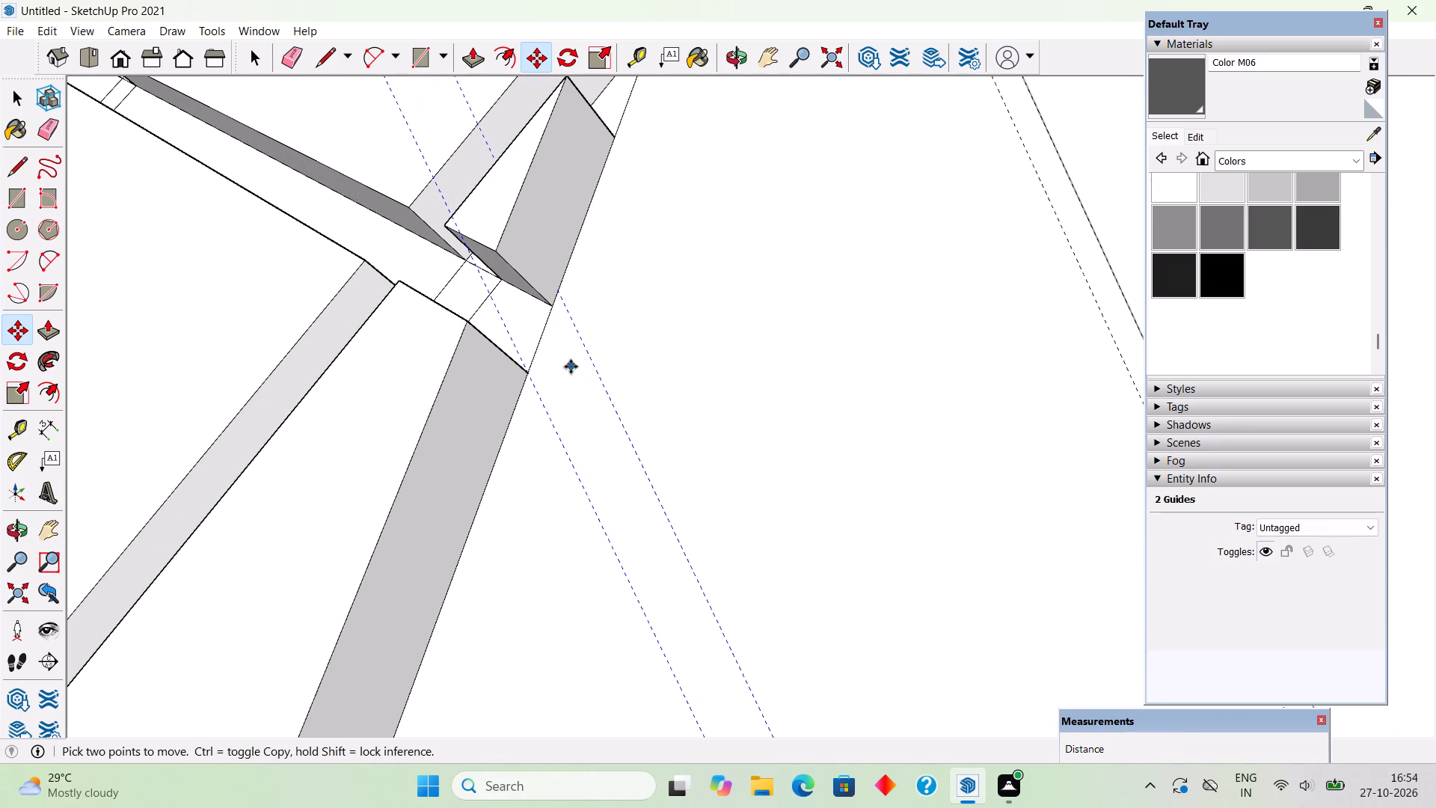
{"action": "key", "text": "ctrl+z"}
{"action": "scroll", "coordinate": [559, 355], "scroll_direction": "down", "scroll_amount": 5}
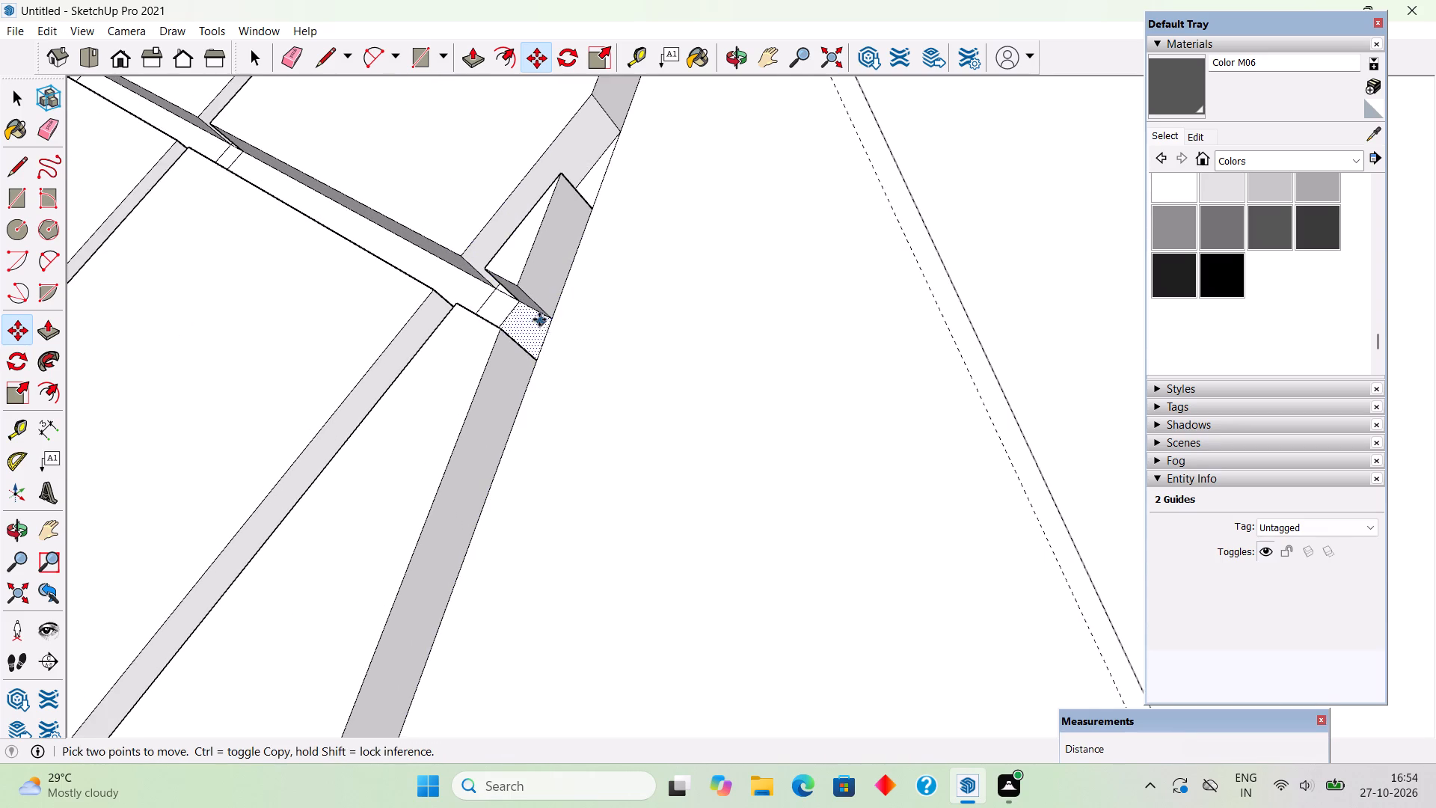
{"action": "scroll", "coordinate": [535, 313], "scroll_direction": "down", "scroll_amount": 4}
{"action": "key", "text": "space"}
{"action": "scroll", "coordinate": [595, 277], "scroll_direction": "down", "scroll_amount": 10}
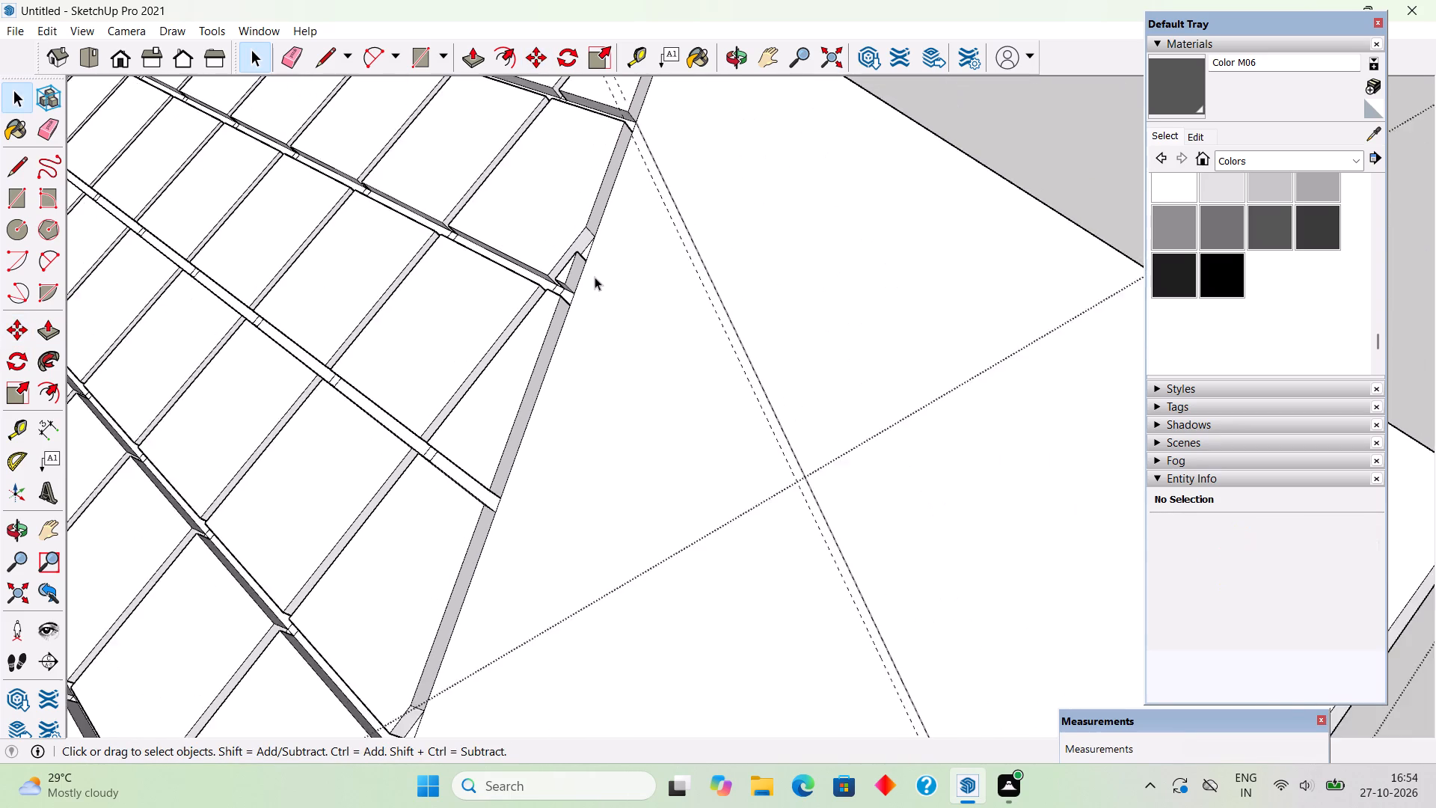
Place a guide parallel to the slope line through the topmost strip's lower corner on the hip.
{"action": "middle_click_drag", "start_coordinate": [578, 314], "coordinate": [775, 405]}
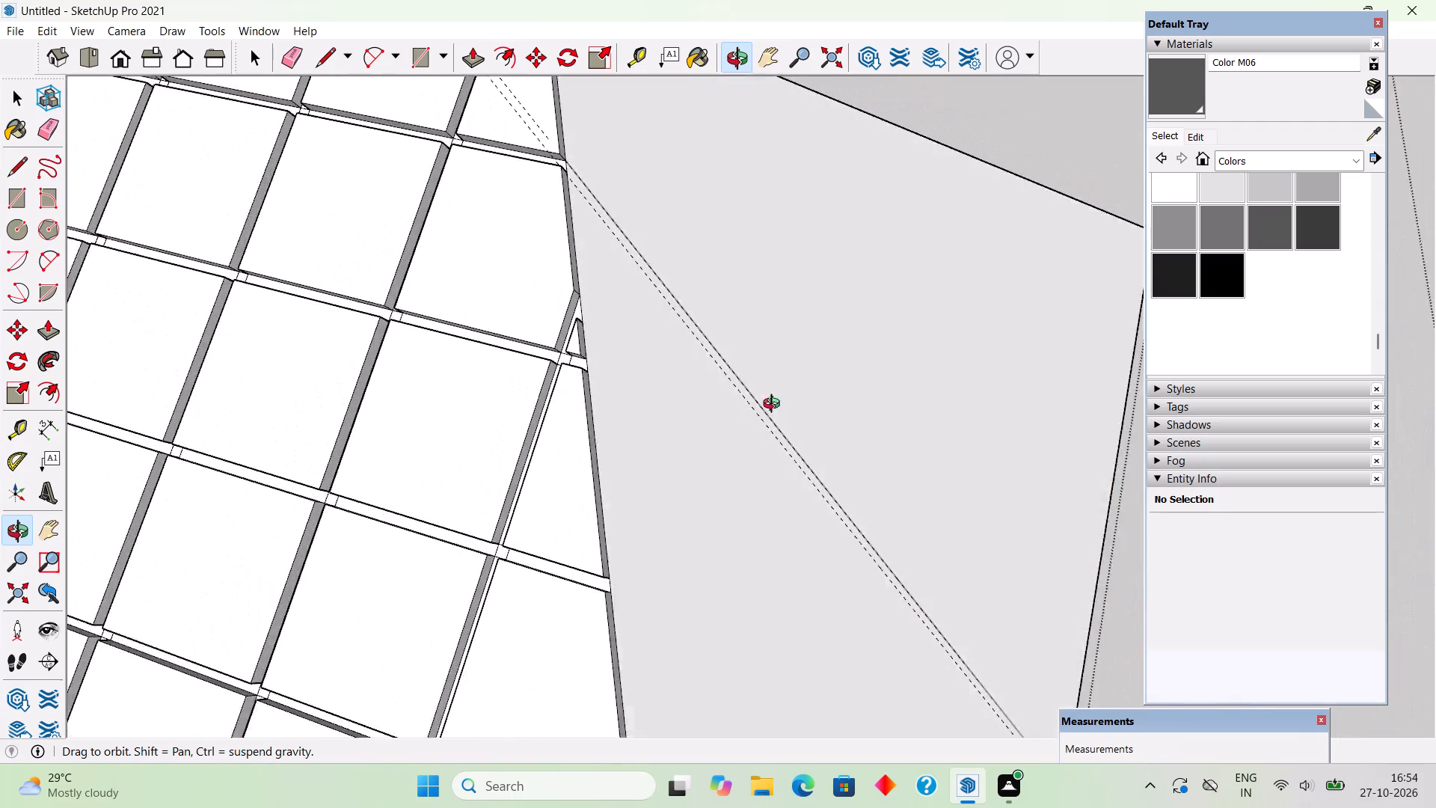
{"action": "middle_click_drag", "start_coordinate": [775, 405], "coordinate": [861, 486]}
{"action": "scroll", "coordinate": [836, 398], "scroll_direction": "up", "scroll_amount": 1}
{"action": "scroll", "coordinate": [395, 221], "scroll_direction": "up", "scroll_amount": 2}
{"action": "scroll", "coordinate": [503, 154], "scroll_direction": "up", "scroll_amount": 3}
{"action": "middle_click_drag", "start_coordinate": [530, 227], "coordinate": [471, 246]}
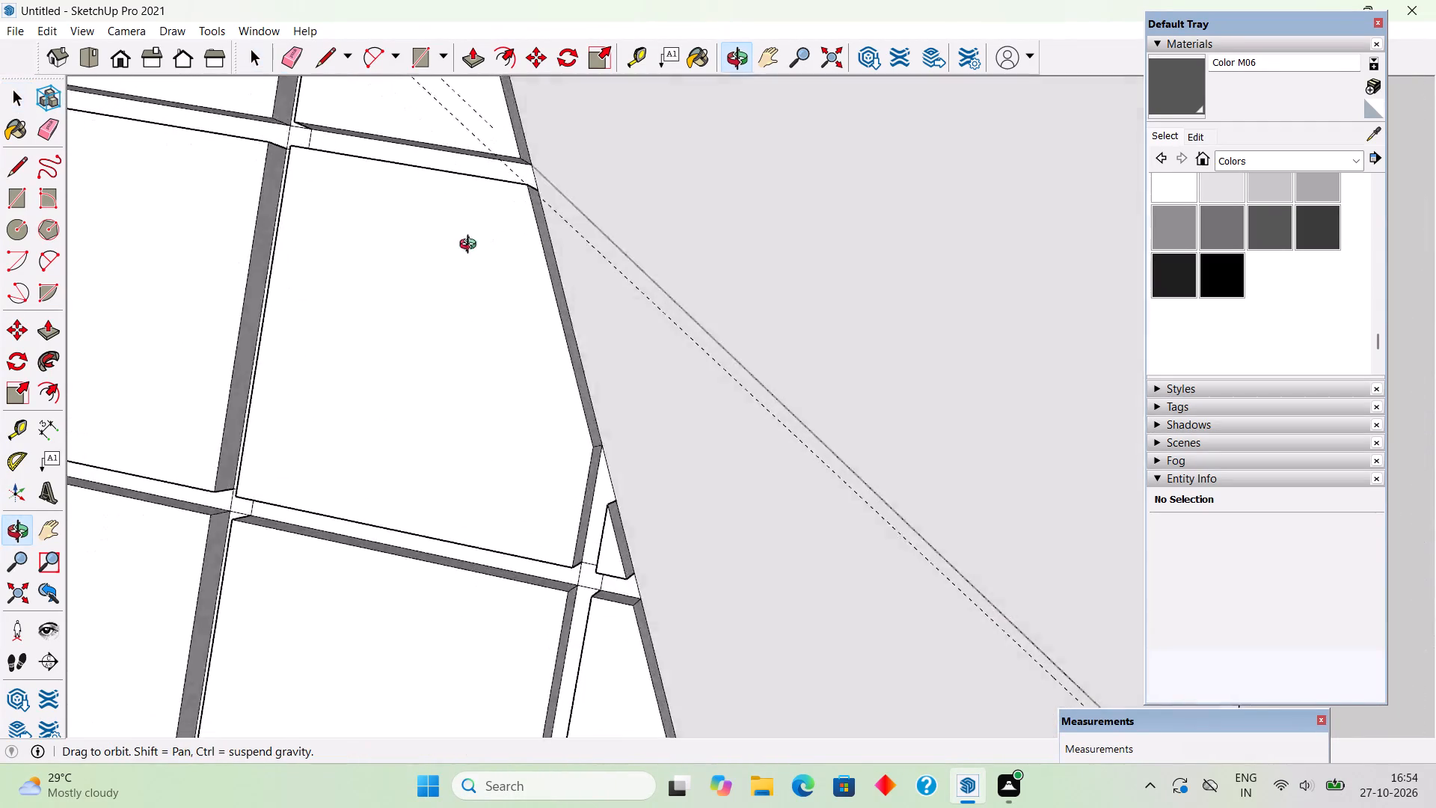
{"action": "middle_click_drag", "start_coordinate": [471, 246], "coordinate": [83, 185]}
{"action": "scroll", "coordinate": [809, 114], "scroll_direction": "up", "scroll_amount": 5}
{"action": "scroll", "coordinate": [720, 156], "scroll_direction": "up", "scroll_amount": 3}
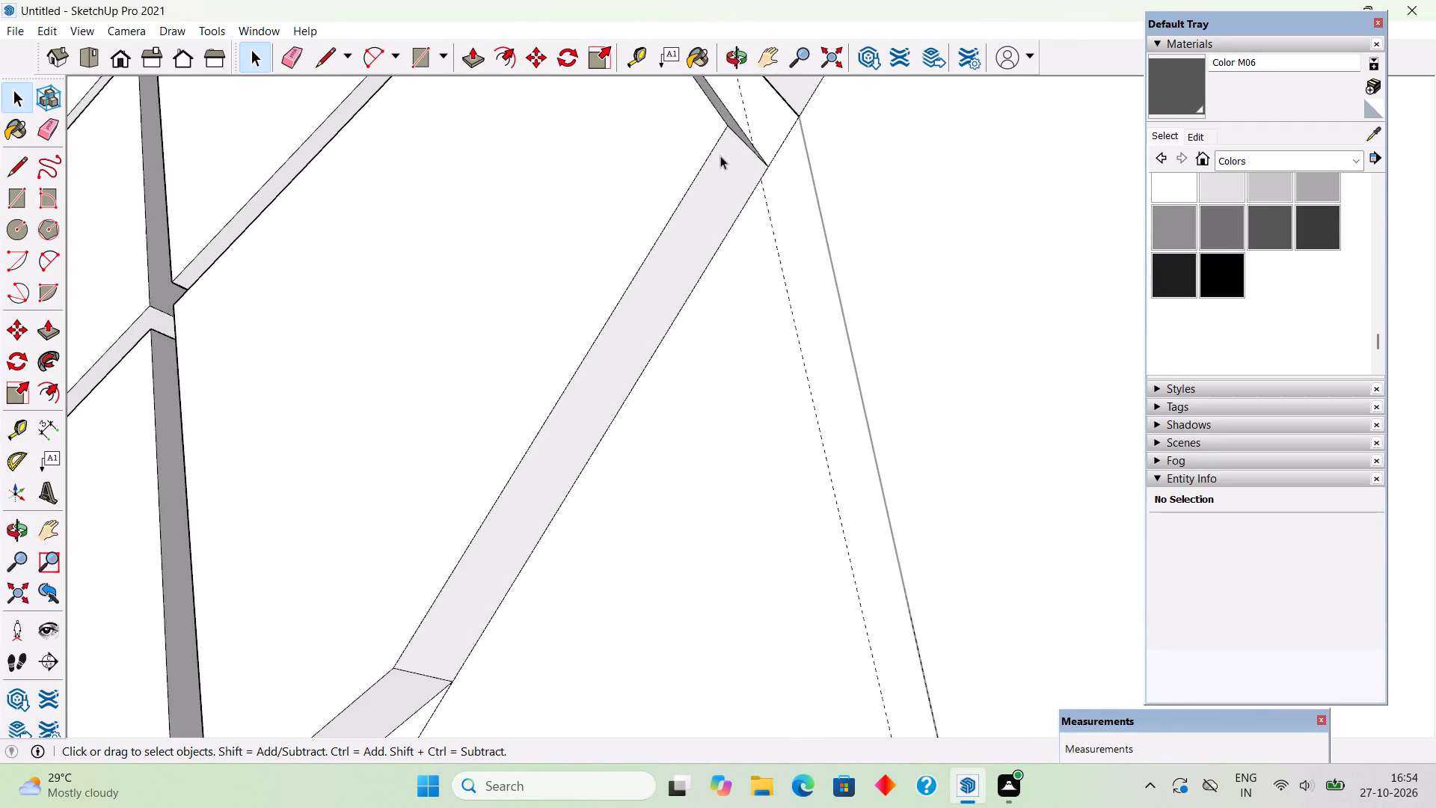
{"action": "scroll", "coordinate": [720, 156], "scroll_direction": "up", "scroll_amount": 5}
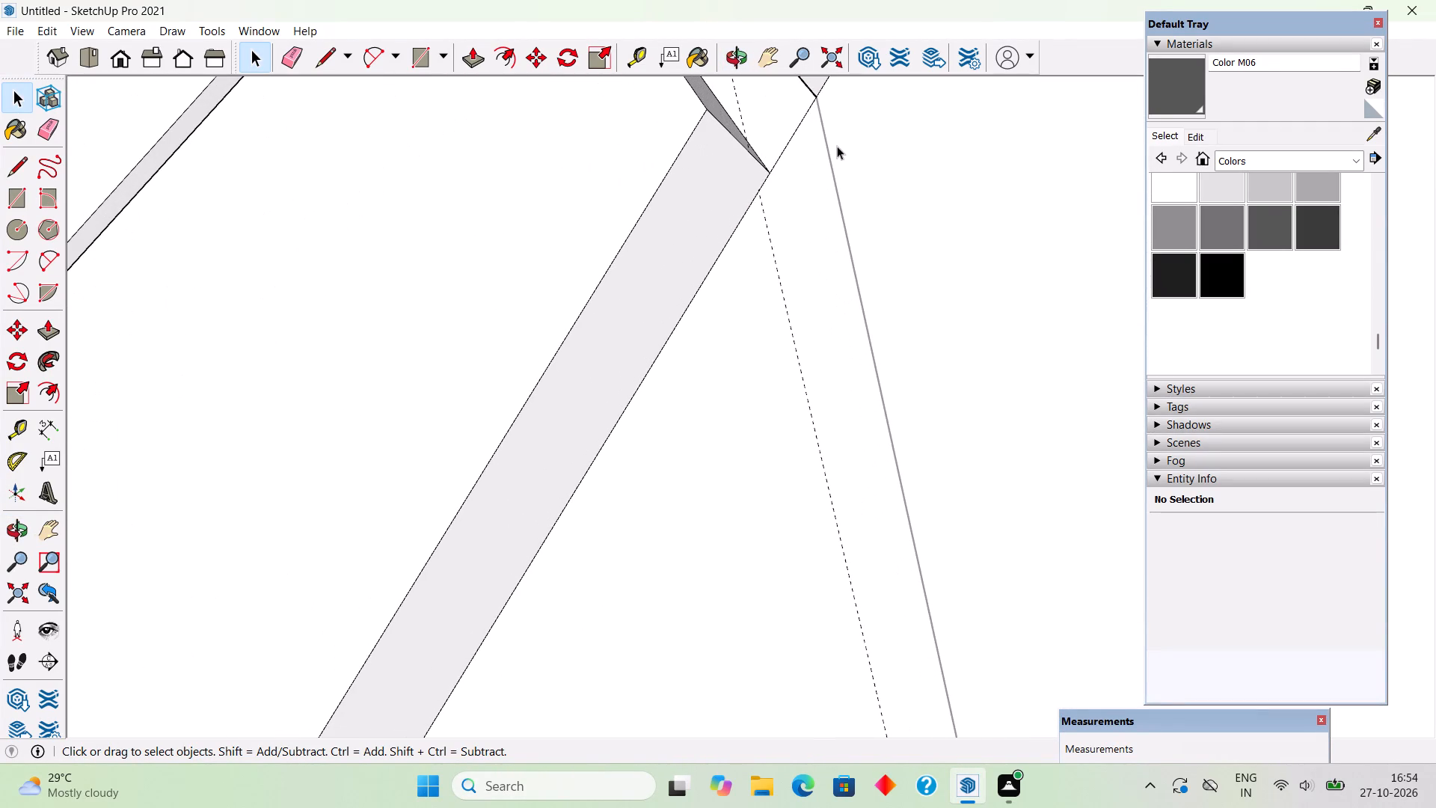
{"action": "key", "text": "t"}
{"action": "left_click", "coordinate": [828, 158]}
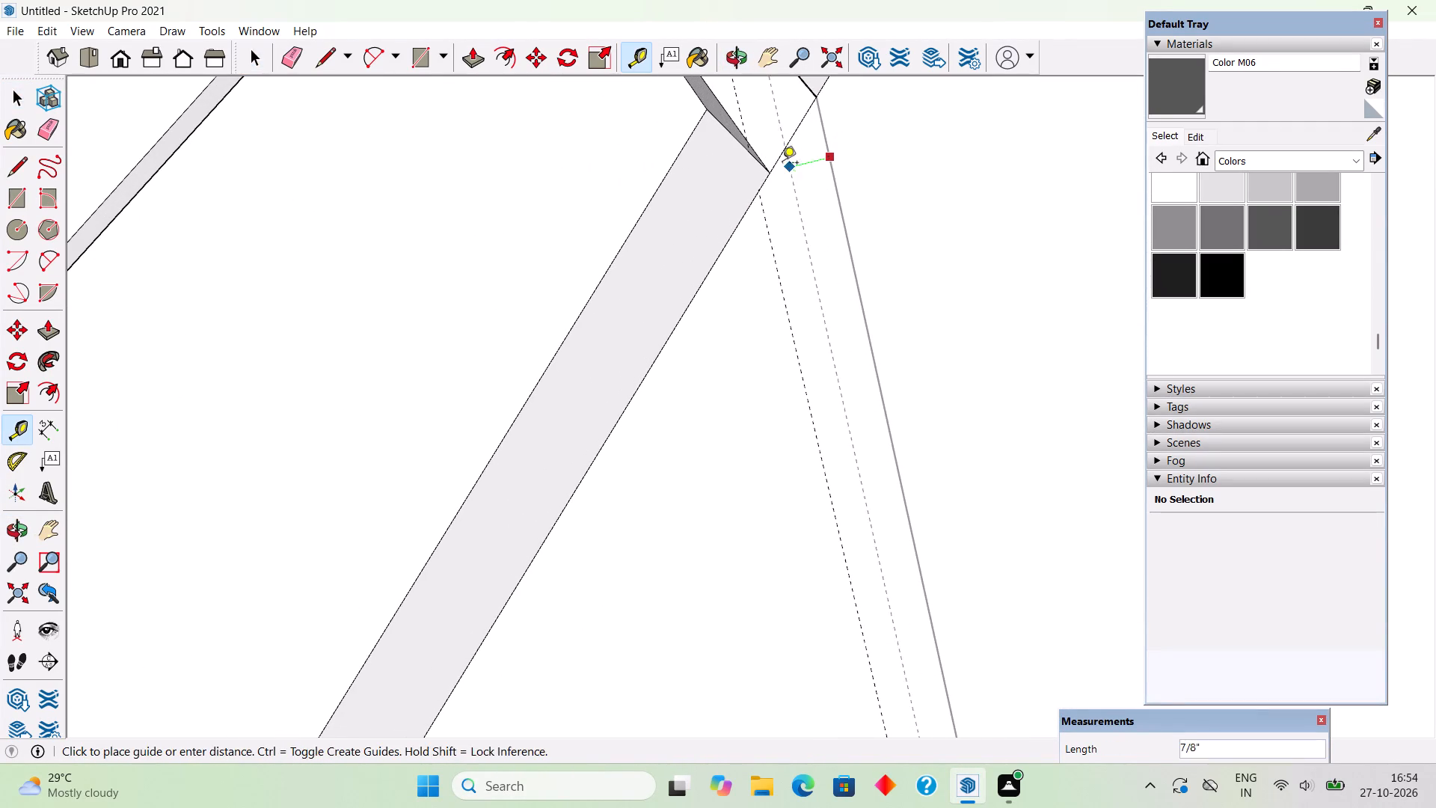
{"action": "left_click", "coordinate": [766, 176]}
{"action": "key", "text": "space"}
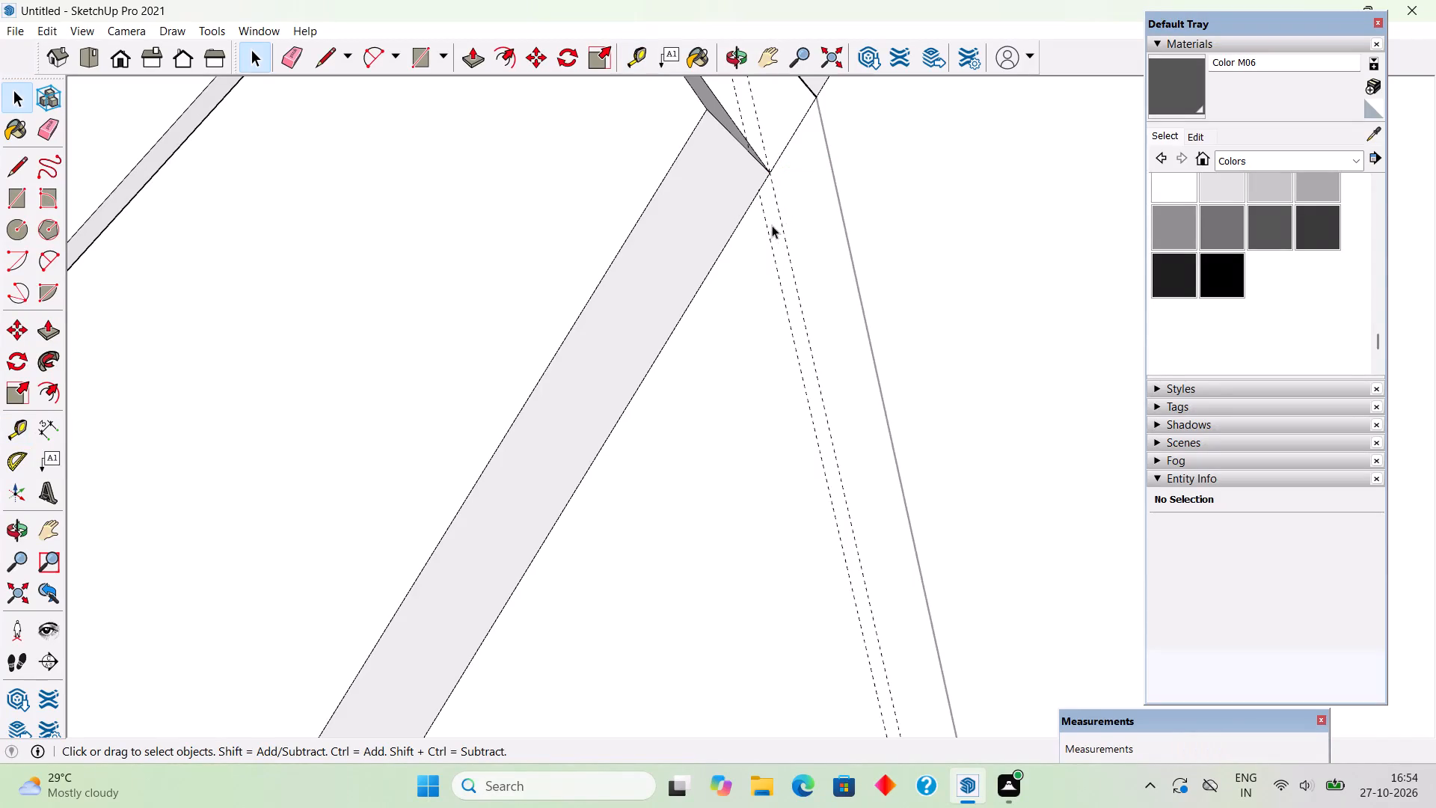
Delete the misaligned 1.5" guide just beside the strip's lower corner.
{"action": "left_click", "coordinate": [770, 235]}
{"action": "key", "text": "Delete"}
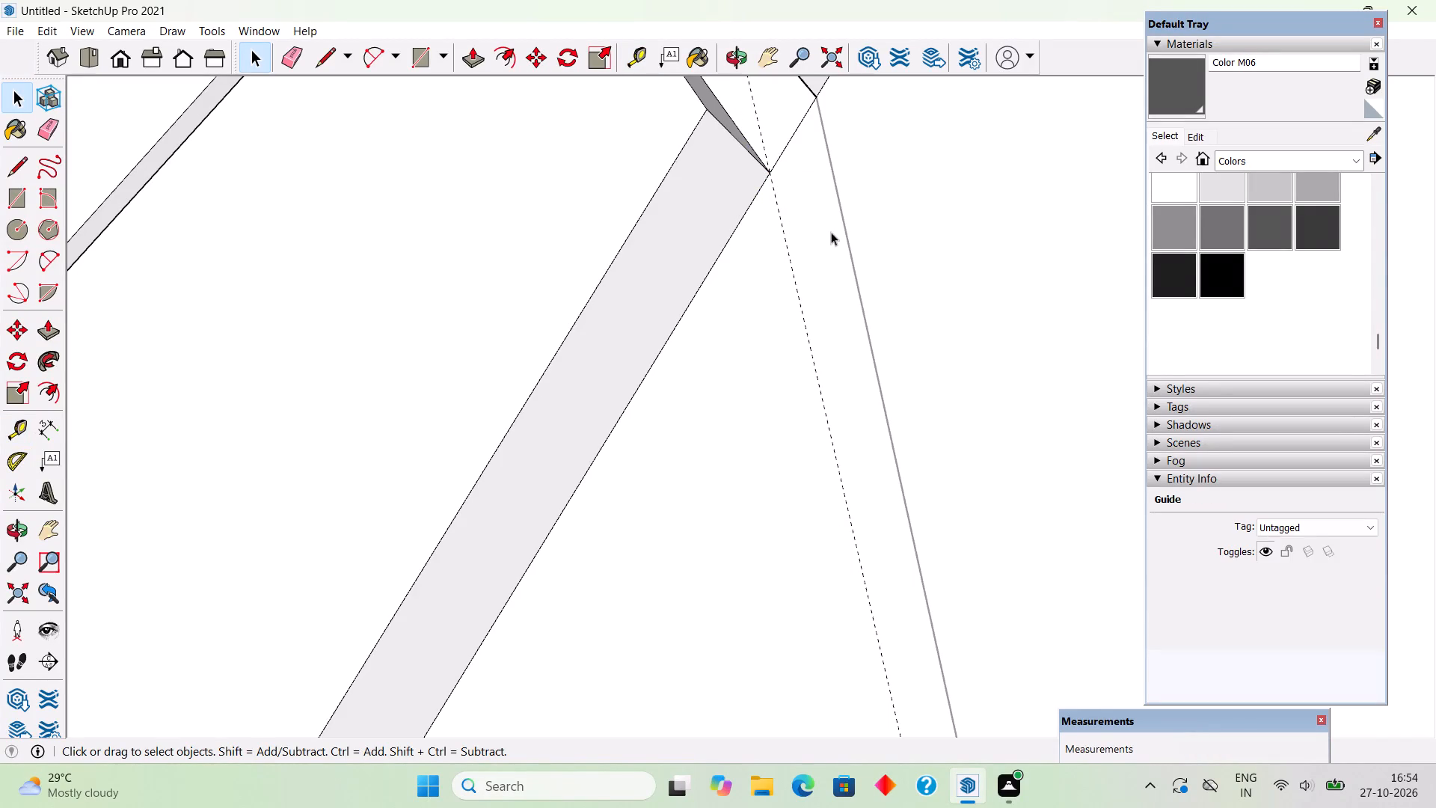
Exit the roof group and delete the reference line drawn down the blank end slope, keeping the guide pair.
{"action": "left_click", "coordinate": [847, 236]}
{"action": "scroll", "coordinate": [847, 236], "scroll_direction": "down", "scroll_amount": 13}
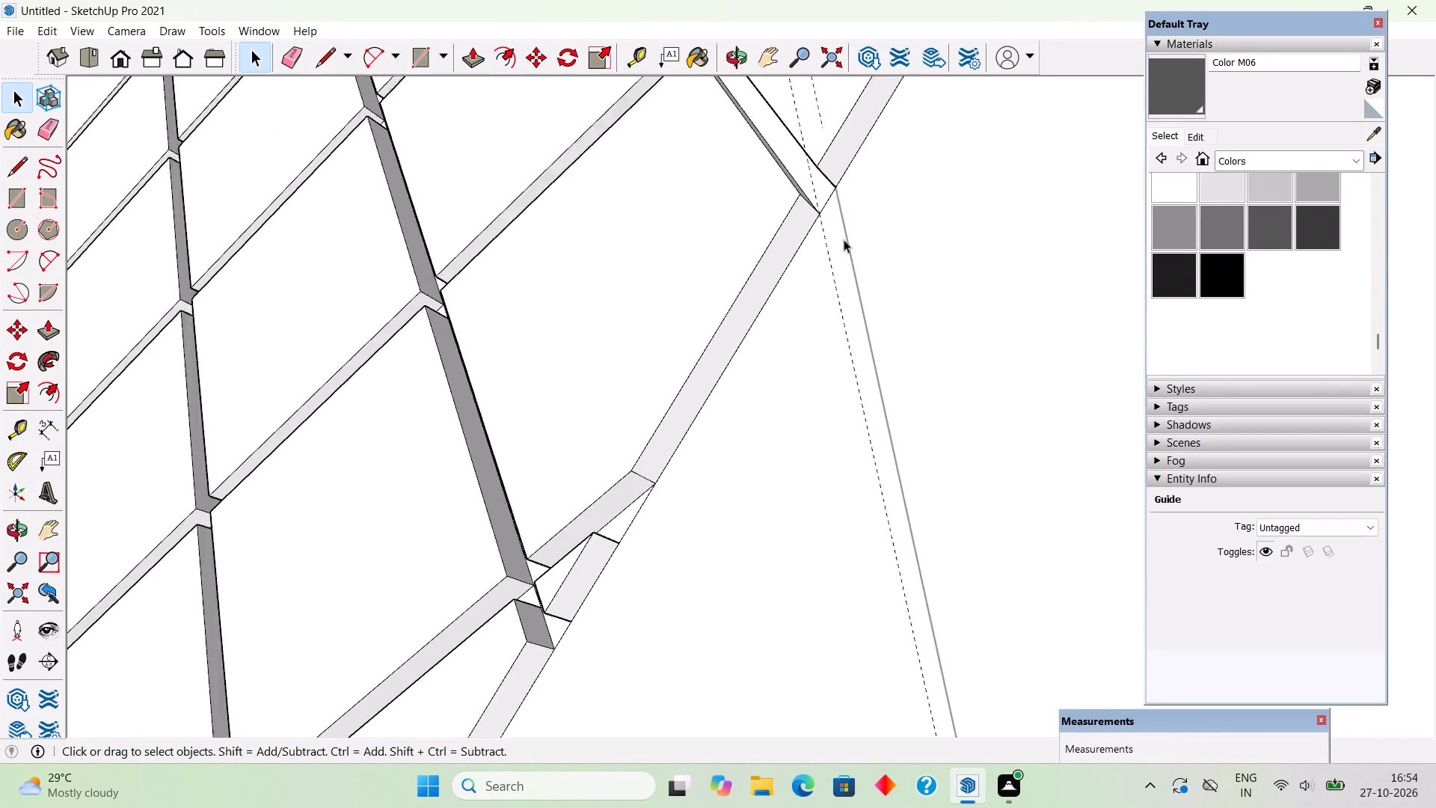
{"action": "scroll", "coordinate": [844, 239], "scroll_direction": "down", "scroll_amount": 20}
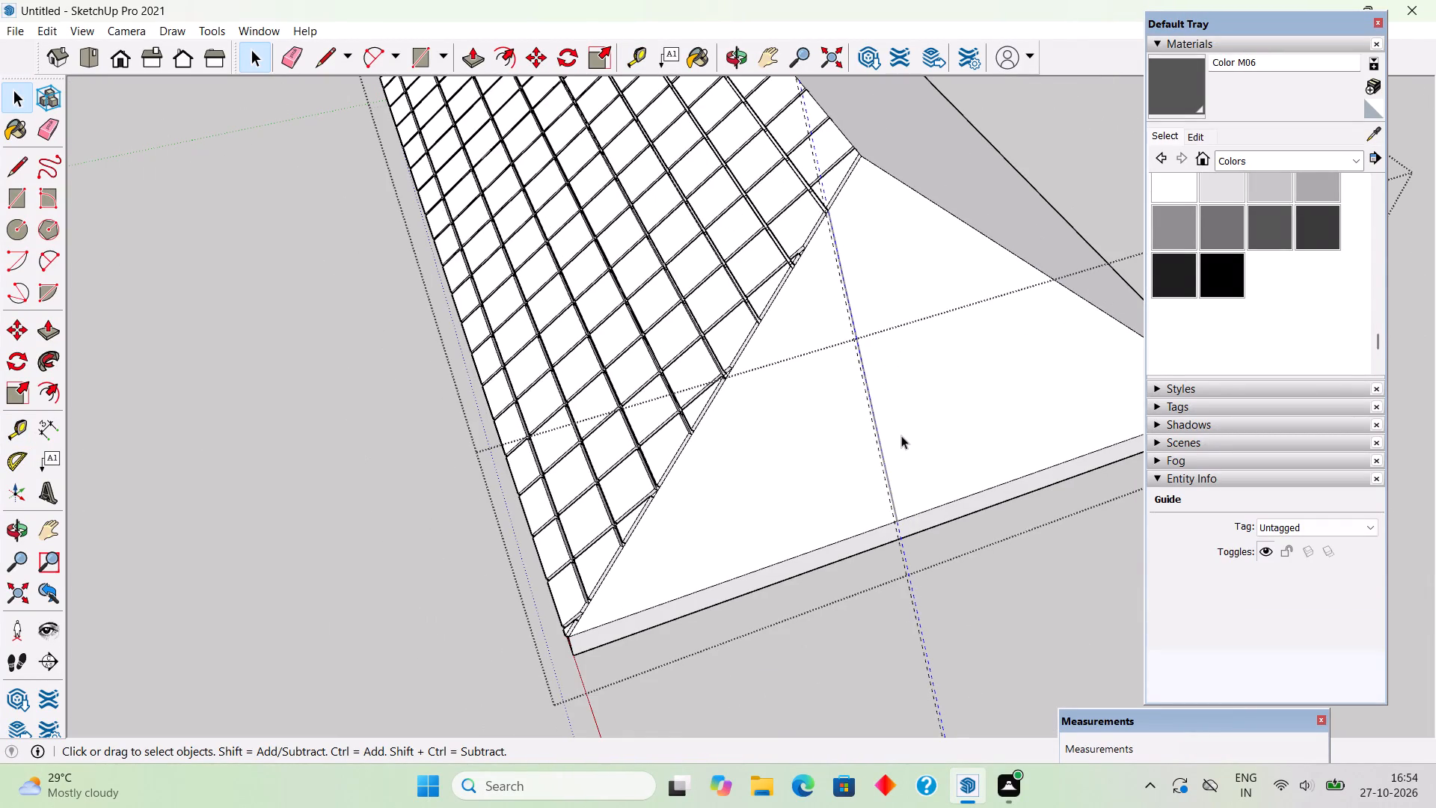
{"action": "double_click", "coordinate": [901, 435]}
{"action": "left_click", "coordinate": [382, 319]}
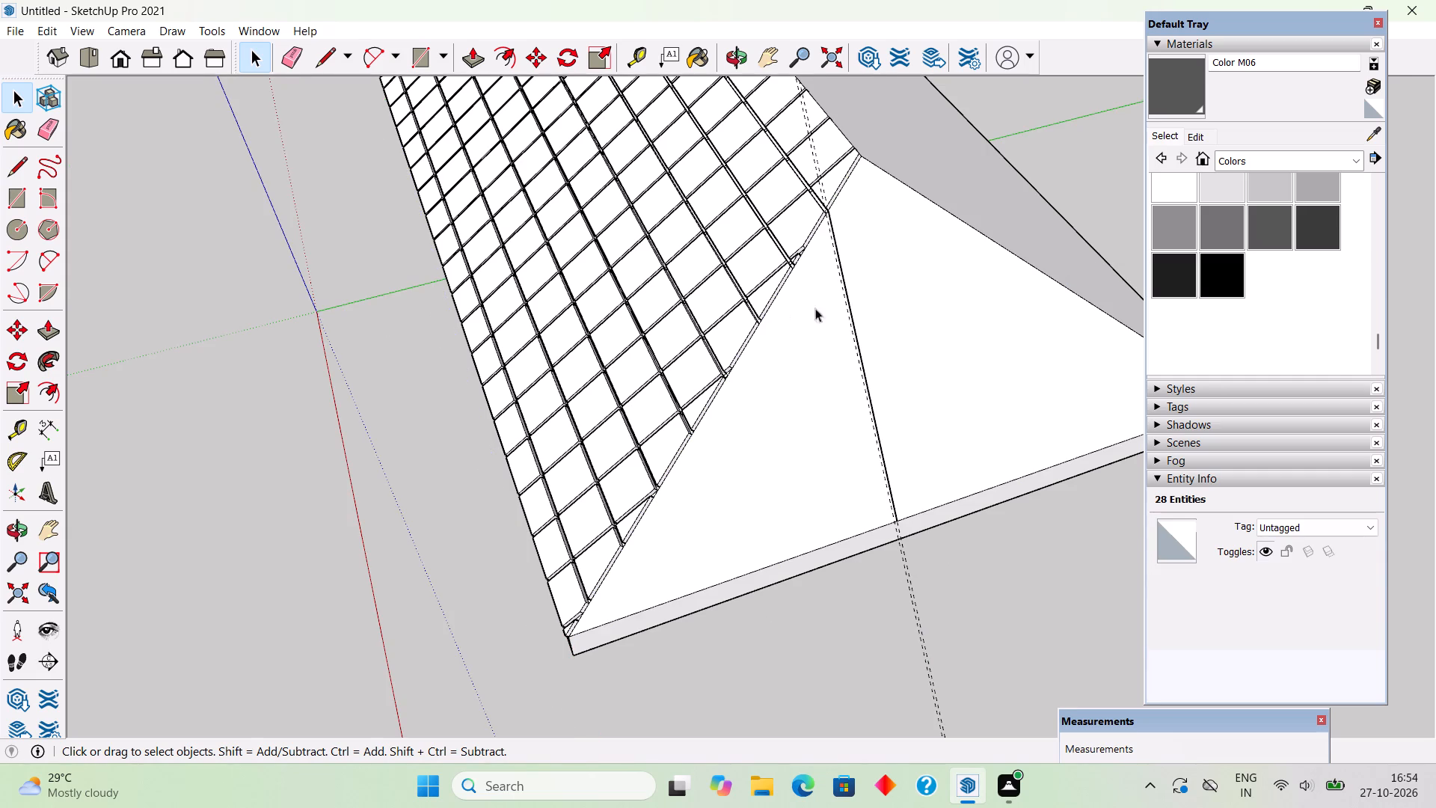
{"action": "scroll", "coordinate": [896, 373], "scroll_direction": "up", "scroll_amount": 10}
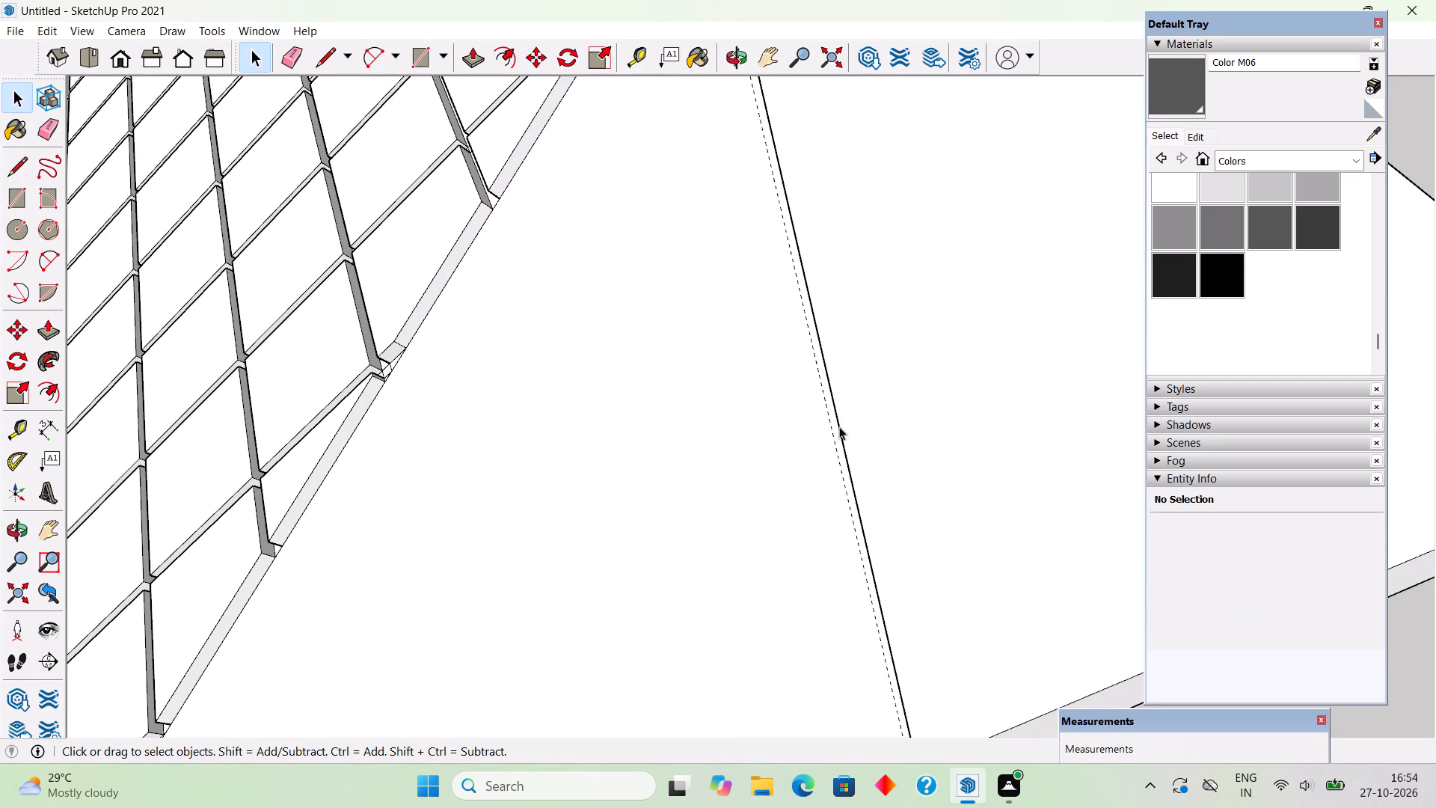
{"action": "left_click", "coordinate": [839, 427]}
{"action": "key", "text": "Delete"}
{"action": "scroll", "coordinate": [844, 422], "scroll_direction": "down", "scroll_amount": 7}
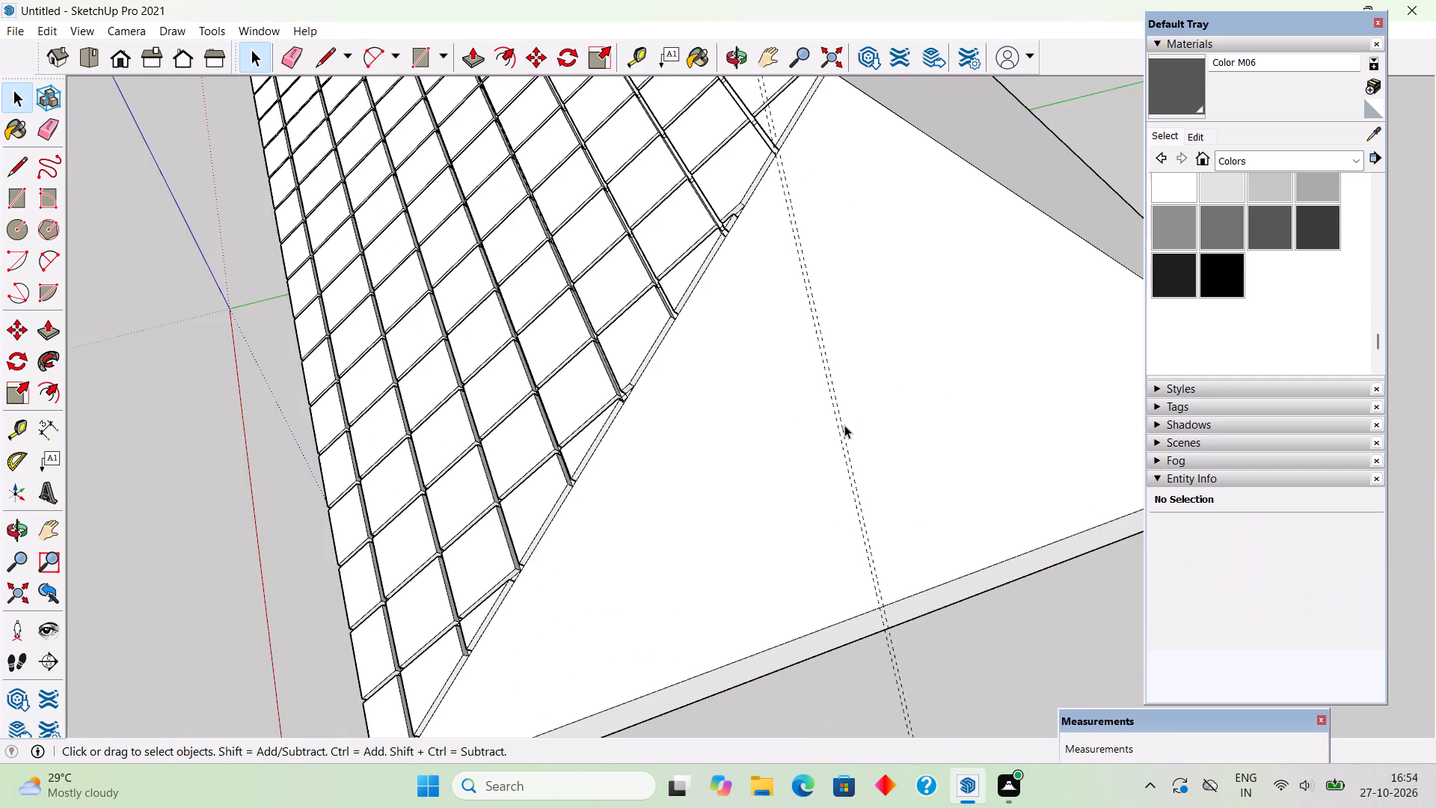
{"action": "scroll", "coordinate": [844, 450], "scroll_direction": "down", "scroll_amount": 4}
{"action": "scroll", "coordinate": [803, 290], "scroll_direction": "up", "scroll_amount": 5}
{"action": "scroll", "coordinate": [794, 230], "scroll_direction": "up", "scroll_amount": 2}
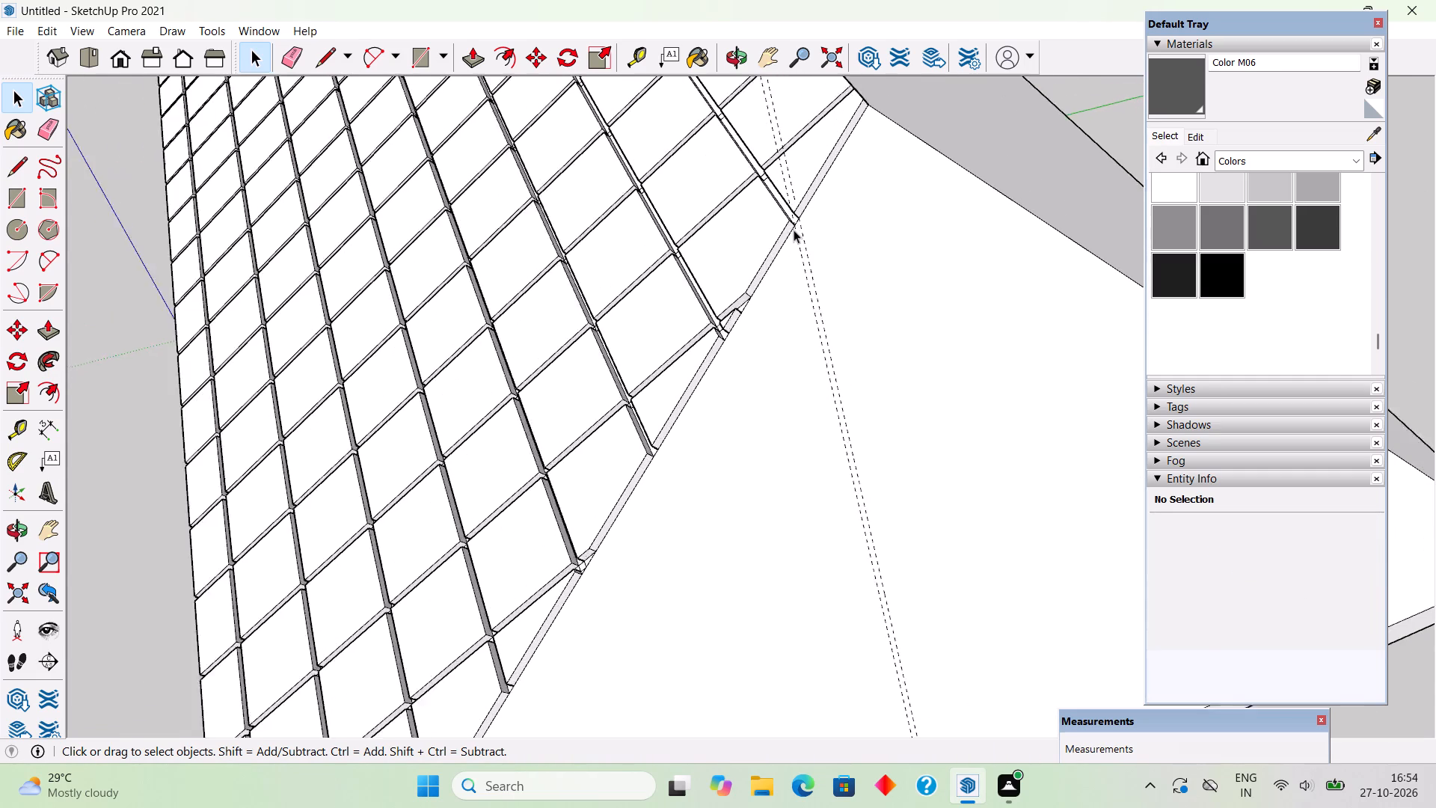
Inside the roof group, copy the guide pair about 2' 5 3/8" to the next strip's end on the hip and repeat it 15 times.
{"action": "scroll", "coordinate": [794, 230], "scroll_direction": "up", "scroll_amount": 8}
{"action": "left_click", "coordinate": [806, 233]}
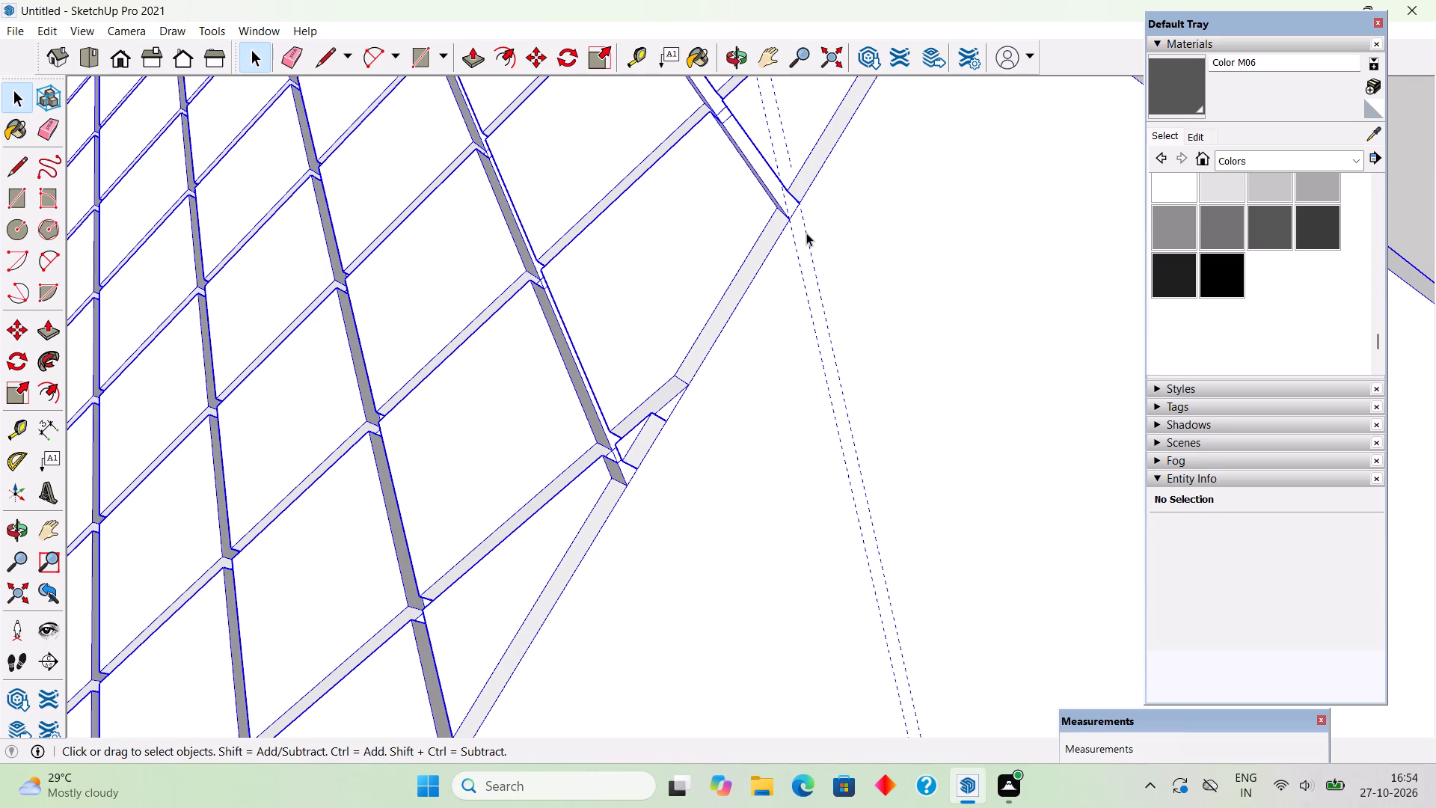
{"action": "scroll", "coordinate": [806, 233], "scroll_direction": "down", "scroll_amount": 19}
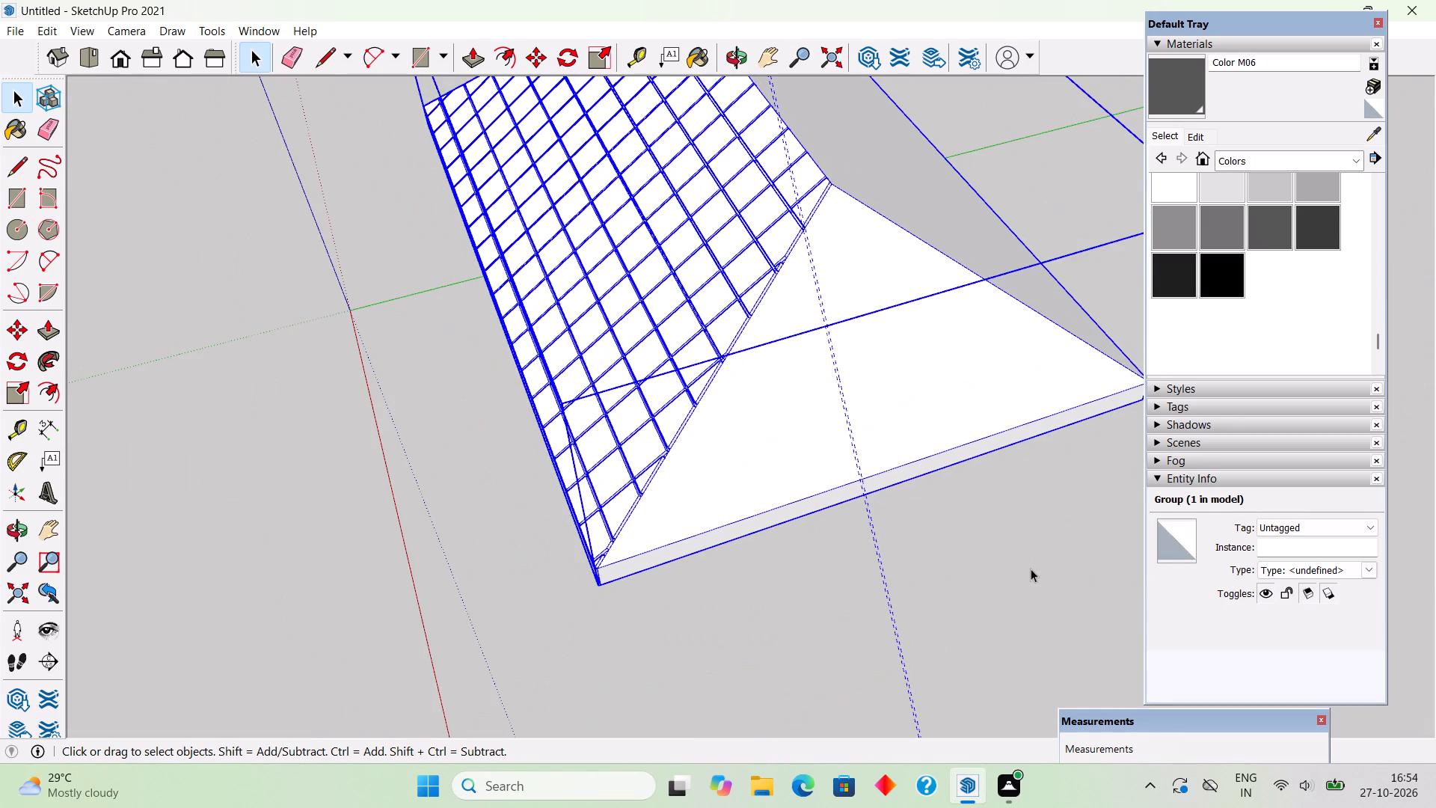
{"action": "left_click", "coordinate": [1031, 569]}
{"action": "triple_click", "coordinate": [941, 377]}
{"action": "scroll", "coordinate": [858, 351], "scroll_direction": "up", "scroll_amount": 6}
{"action": "scroll", "coordinate": [811, 289], "scroll_direction": "up", "scroll_amount": 3}
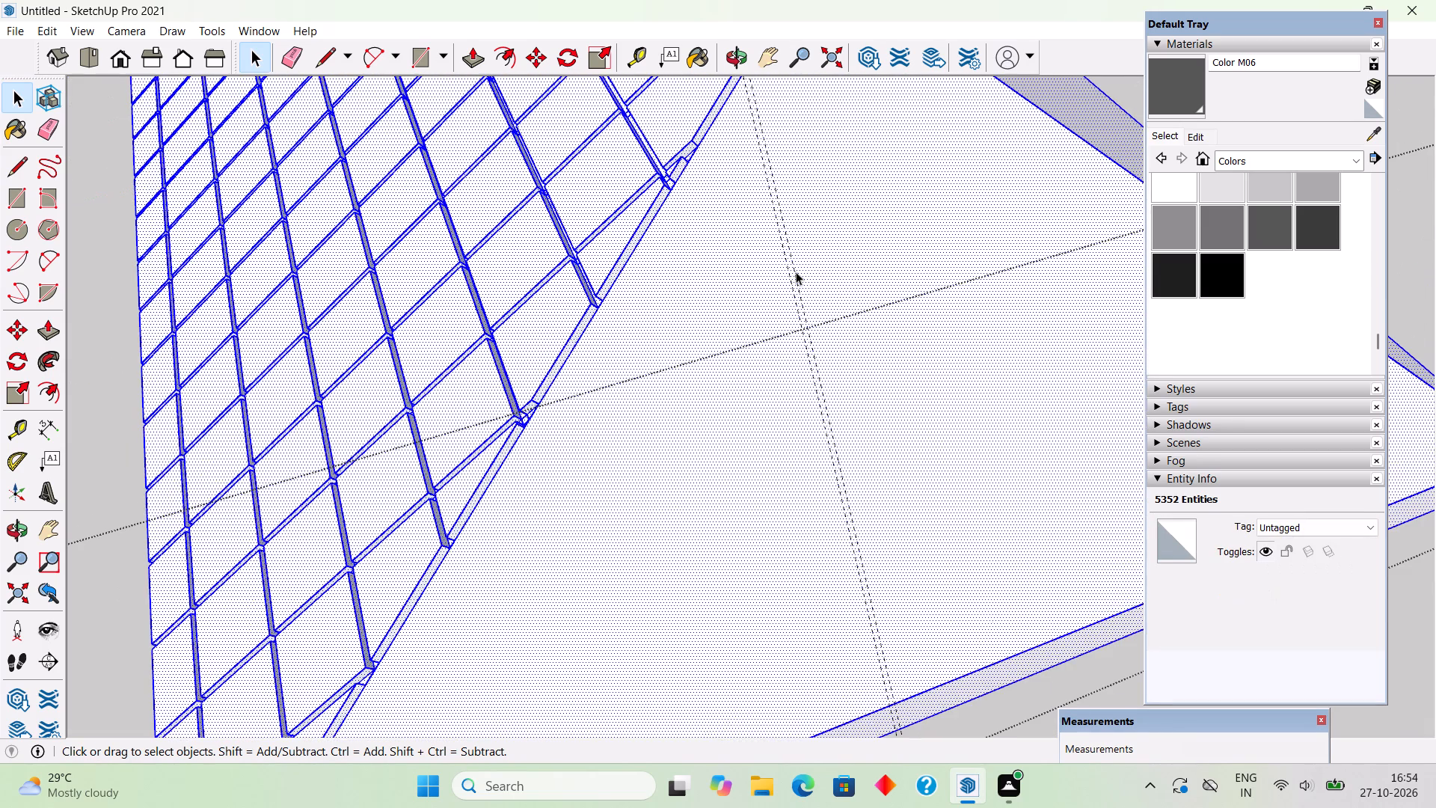
{"action": "left_click", "coordinate": [793, 267]}
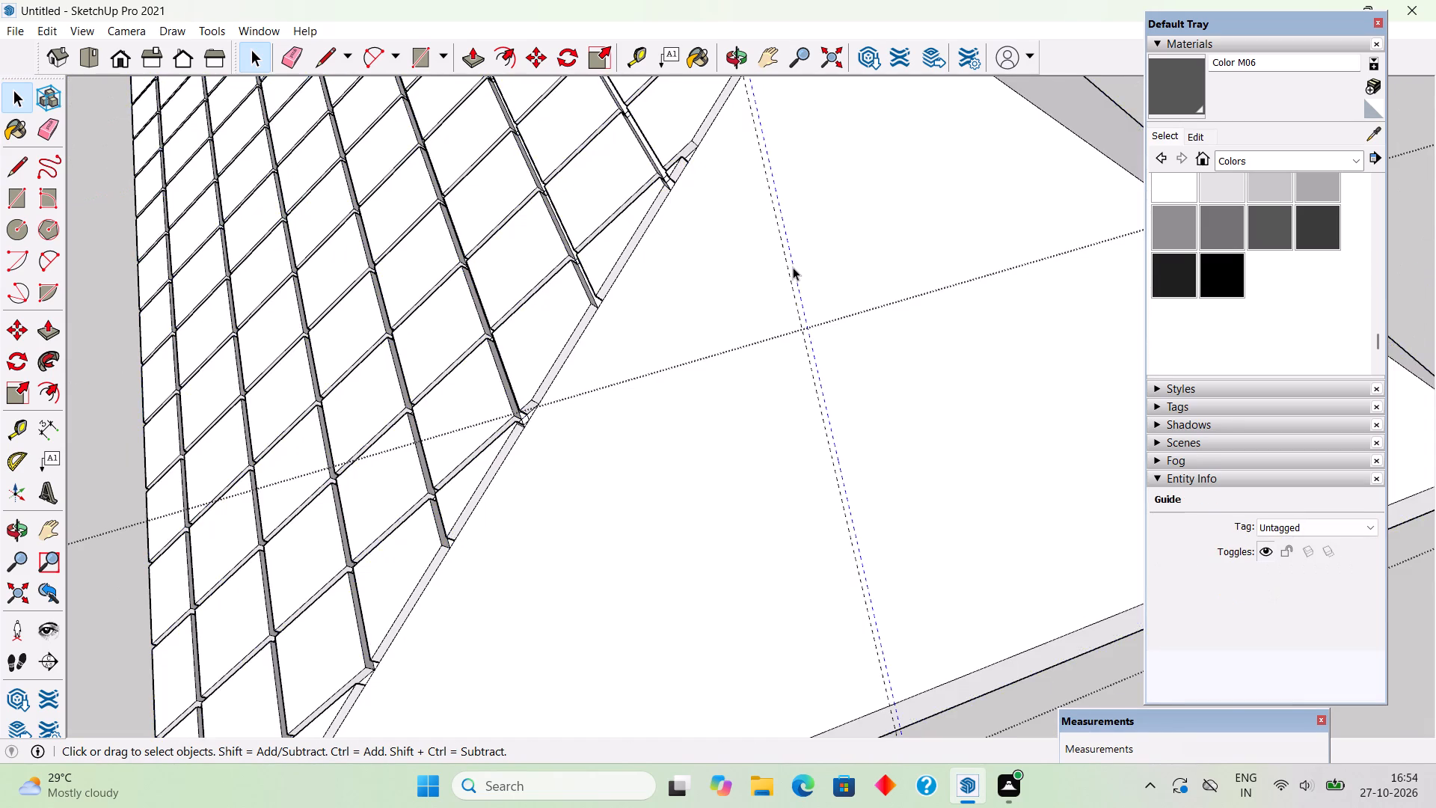
{"action": "scroll", "coordinate": [793, 267], "scroll_direction": "up", "scroll_amount": 5, "text": "ctrl"}
{"action": "left_click", "coordinate": [788, 285], "text": "ctrl"}
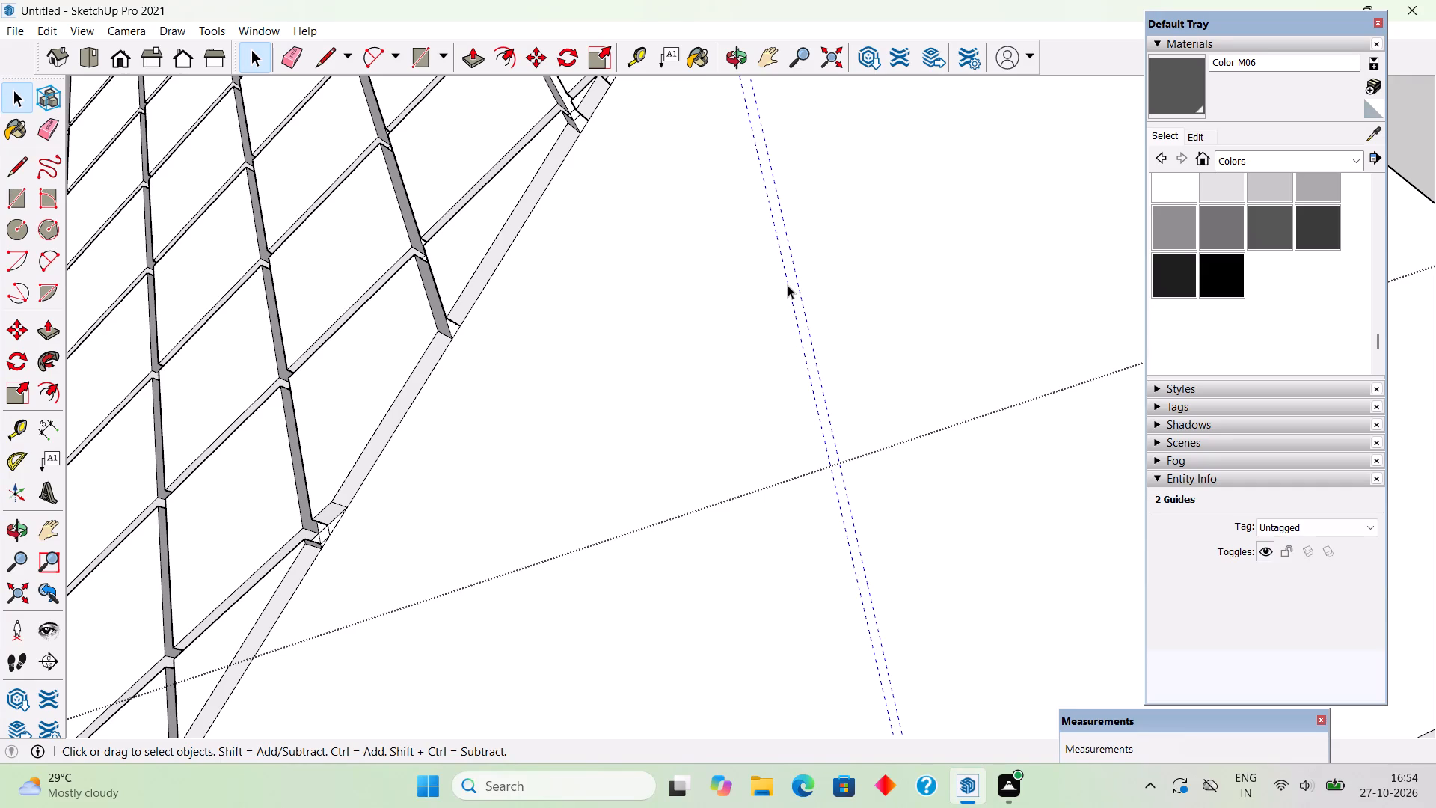
{"action": "key", "text": "m"}
{"action": "left_click", "coordinate": [788, 285]}
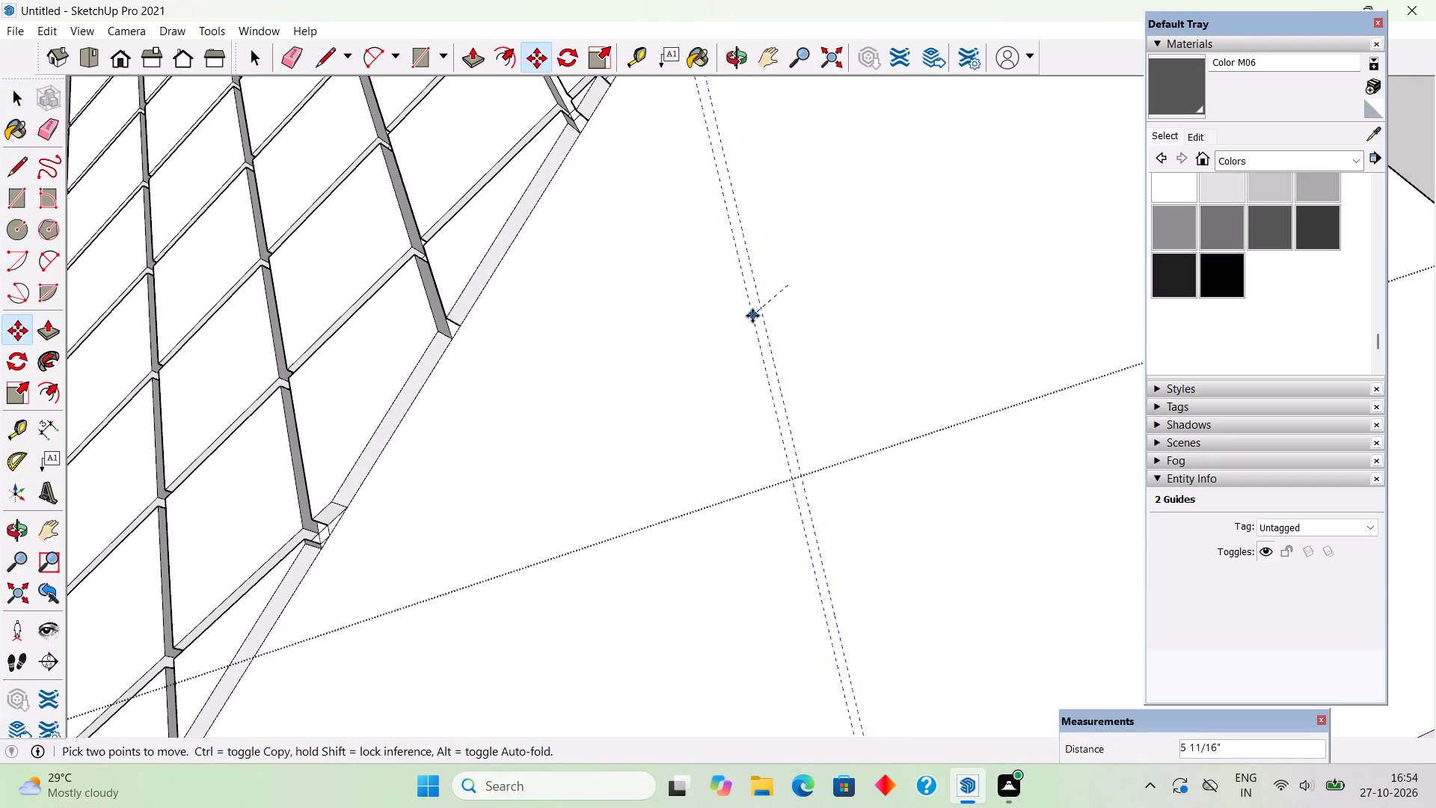
{"action": "scroll", "coordinate": [705, 331], "scroll_direction": "down", "scroll_amount": 5}
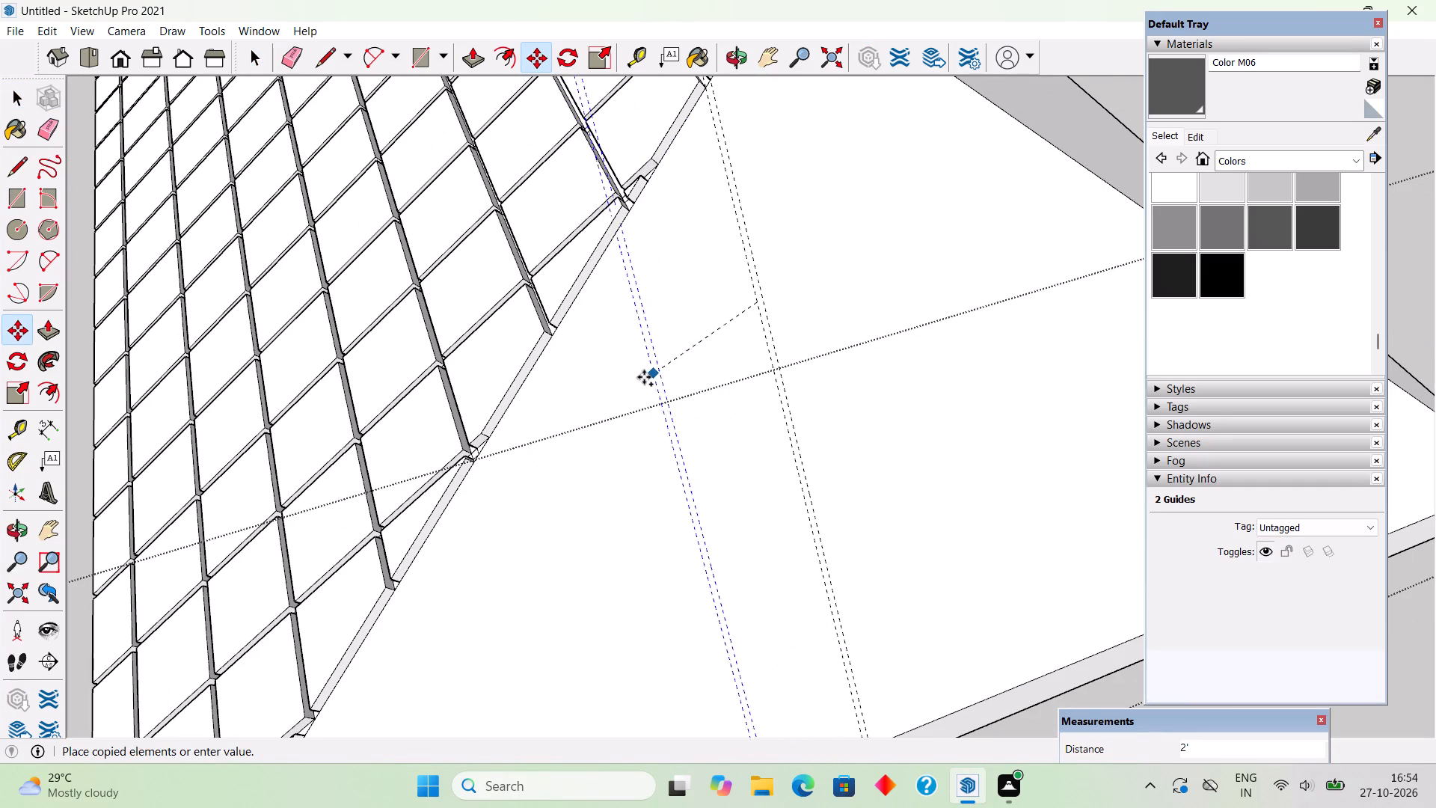
{"action": "scroll", "coordinate": [595, 206], "scroll_direction": "up", "scroll_amount": 6}
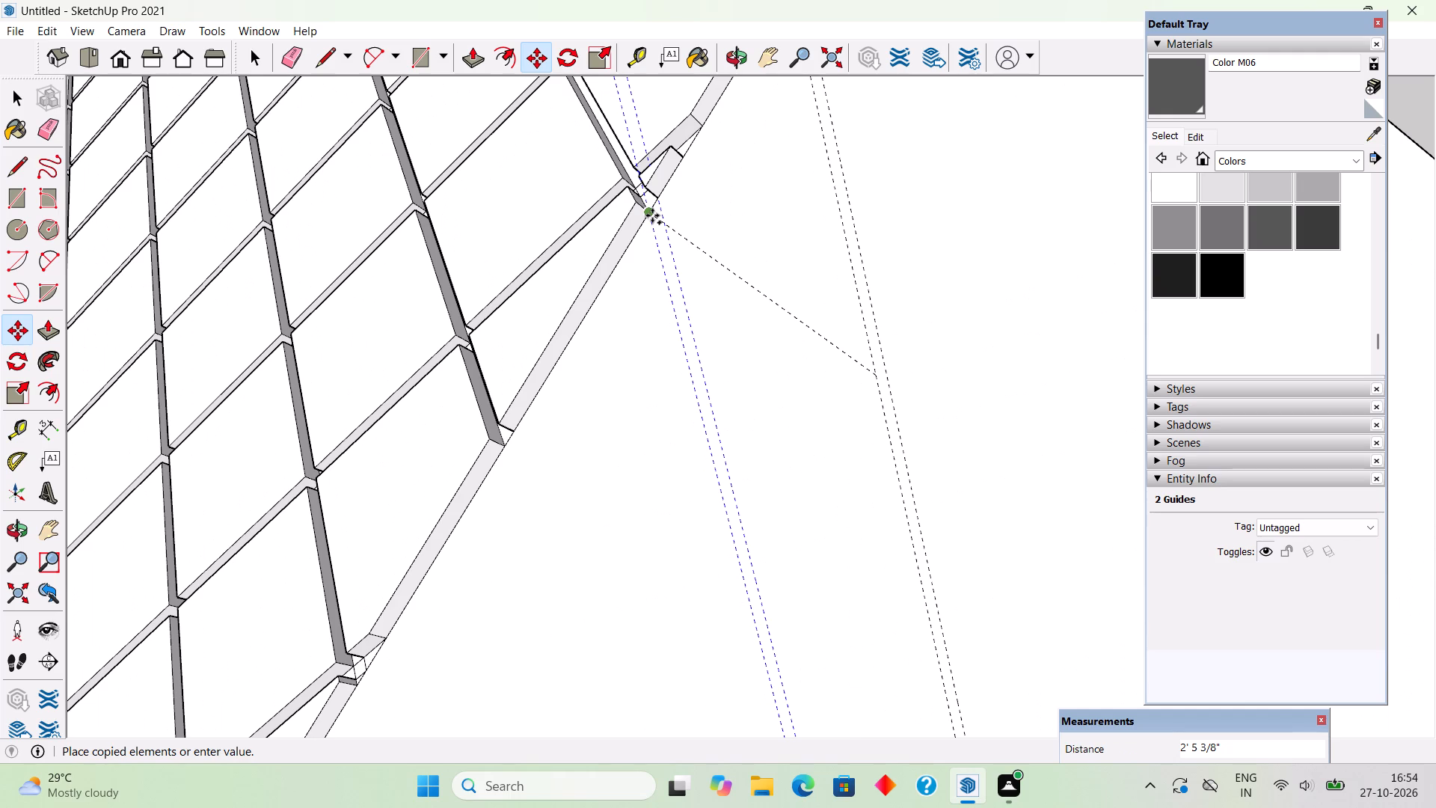
{"action": "left_click", "coordinate": [652, 215]}
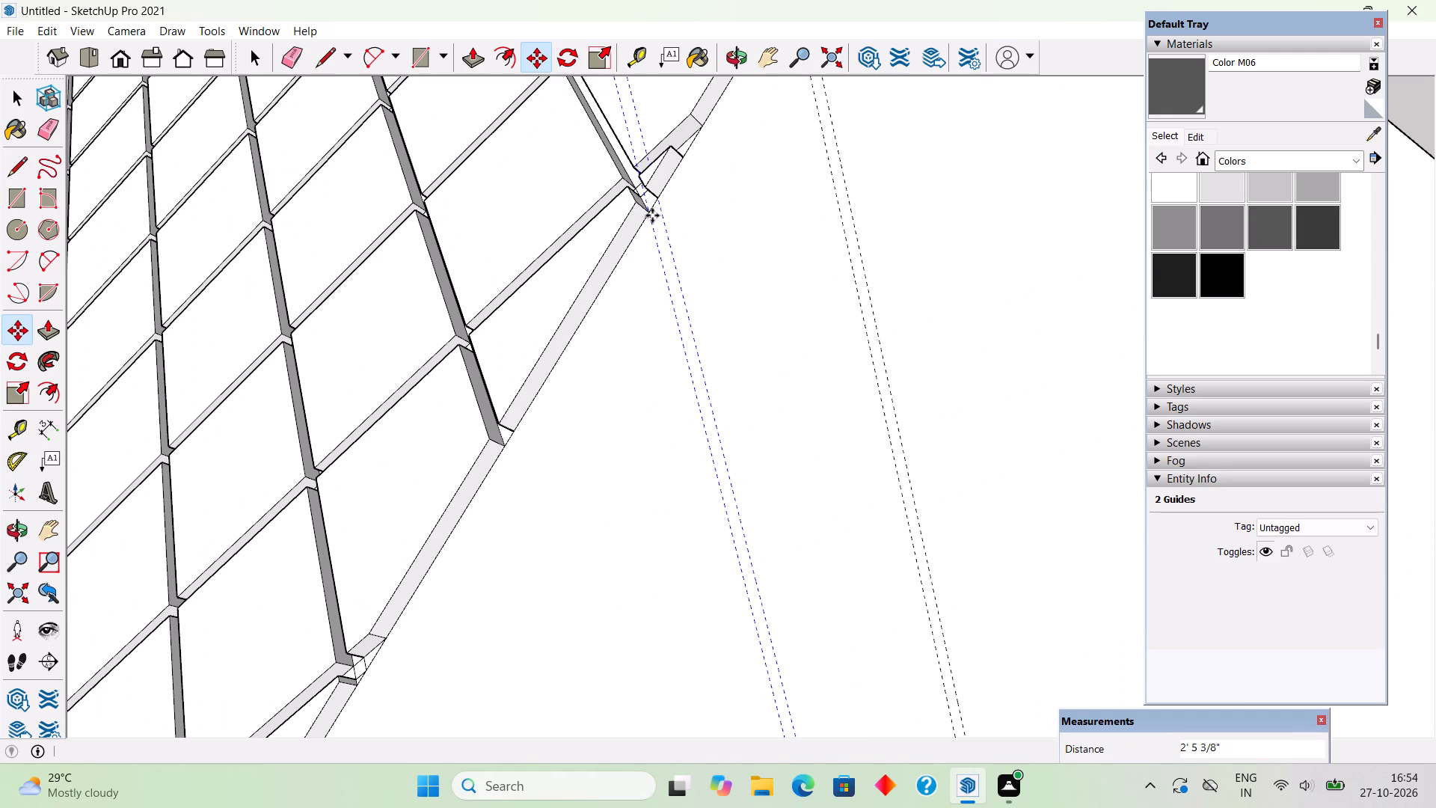
{"action": "key", "text": "x"}
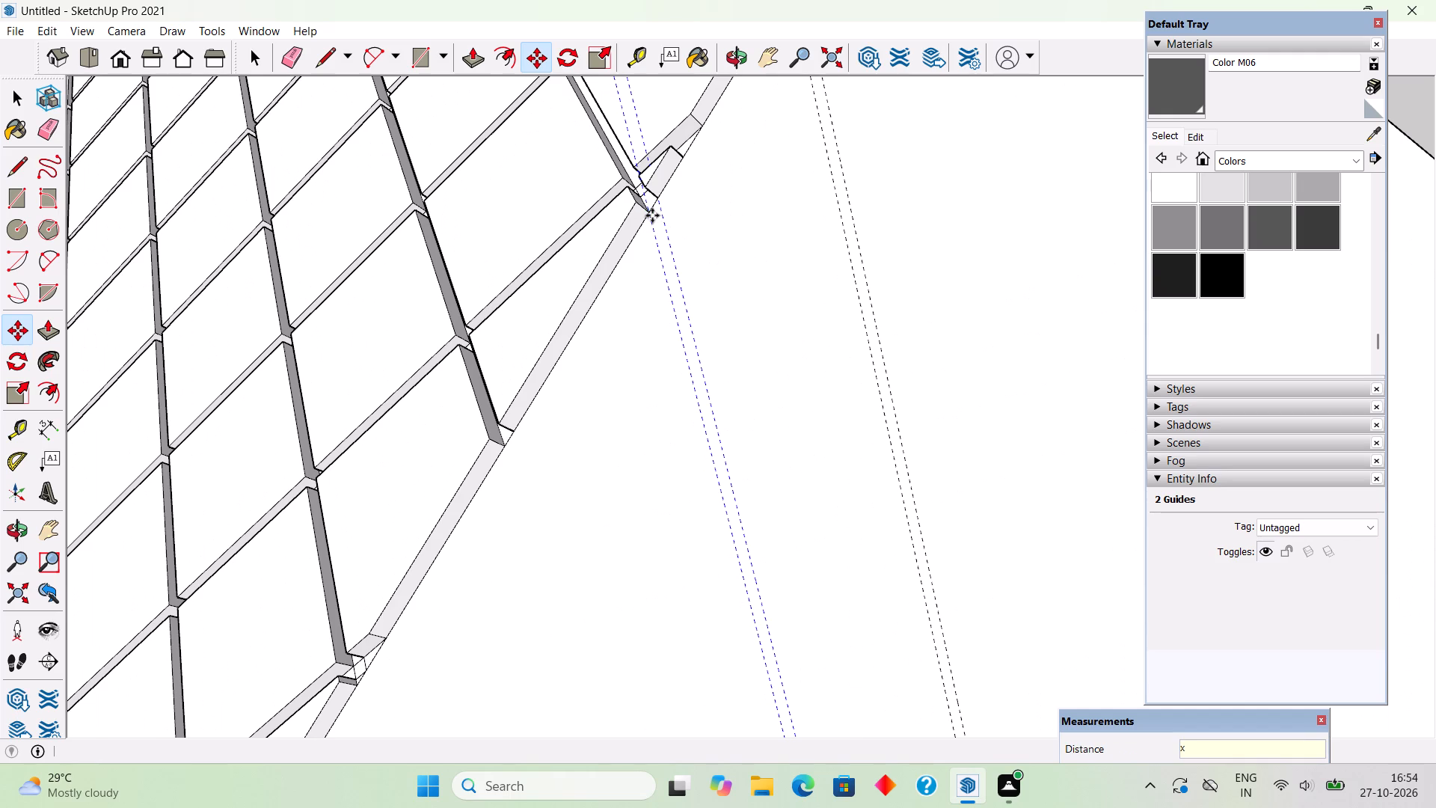
{"action": "key", "text": "1"}
{"action": "key", "text": "5"}
{"action": "key", "text": "Return"}
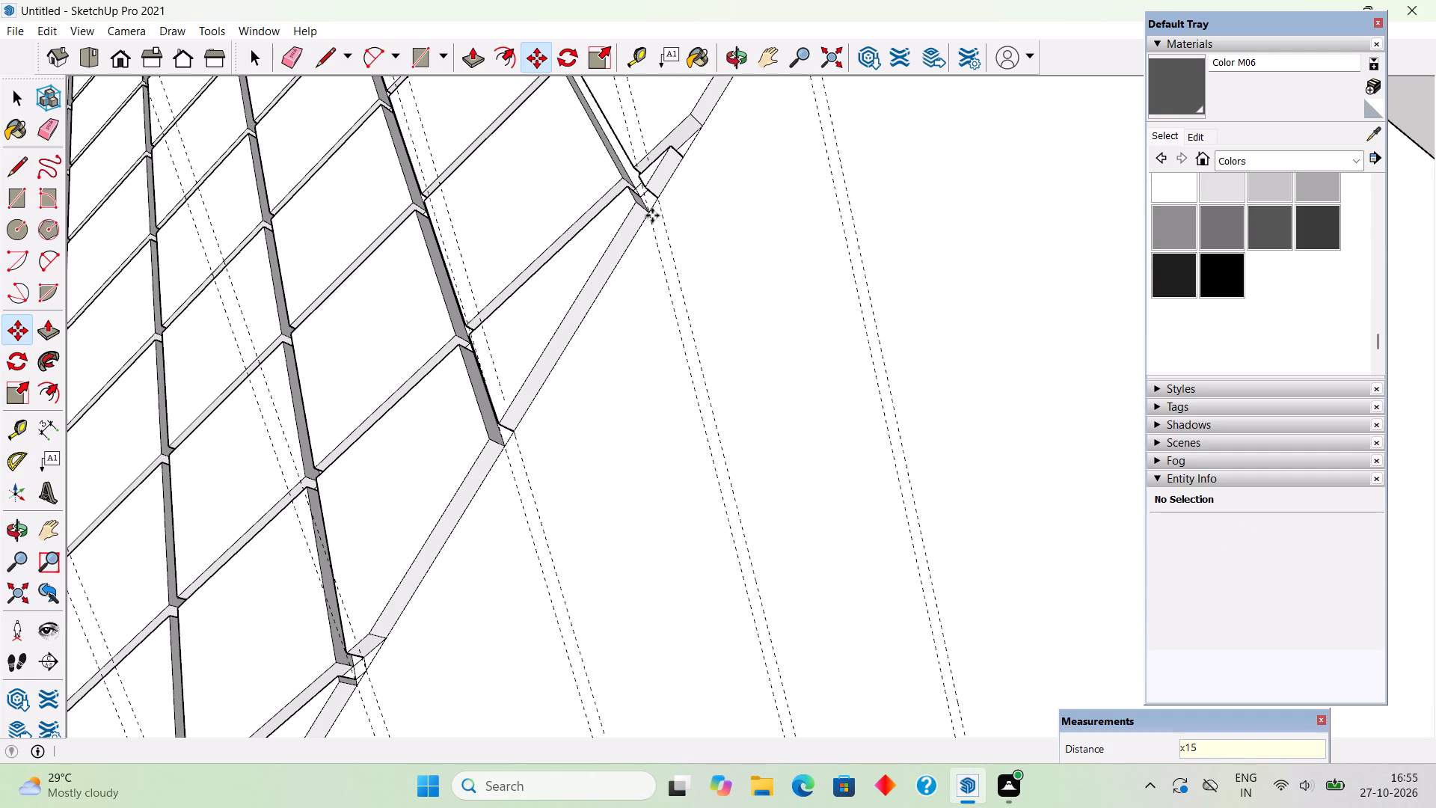
Delete the surplus guide copies that run outside the roof beyond the tiled slope's lower hip corner.
{"action": "scroll", "coordinate": [785, 230], "scroll_direction": "down", "scroll_amount": 10}
{"action": "scroll", "coordinate": [765, 301], "scroll_direction": "down", "scroll_amount": 4}
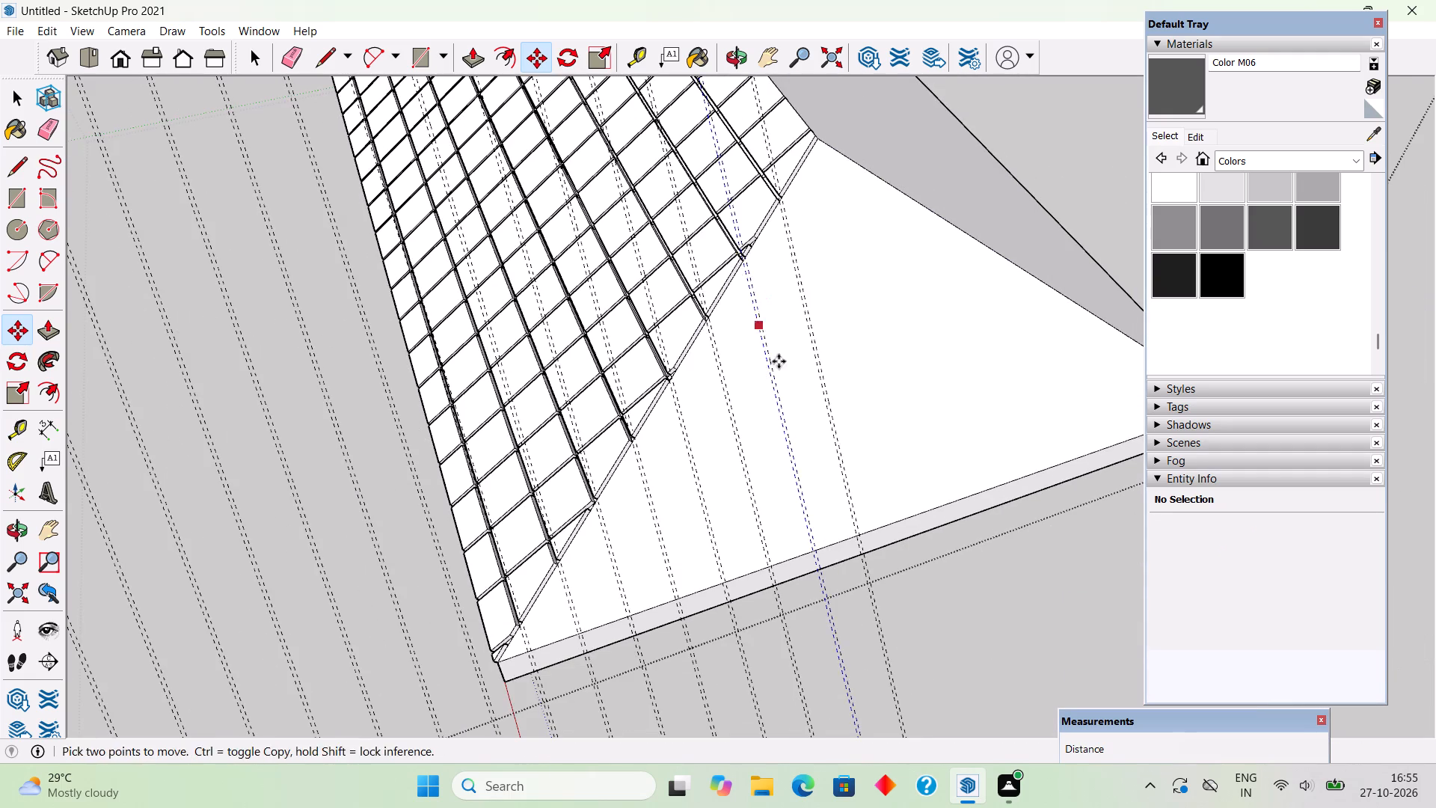
{"action": "middle_click_drag", "start_coordinate": [603, 376], "coordinate": [403, 302]}
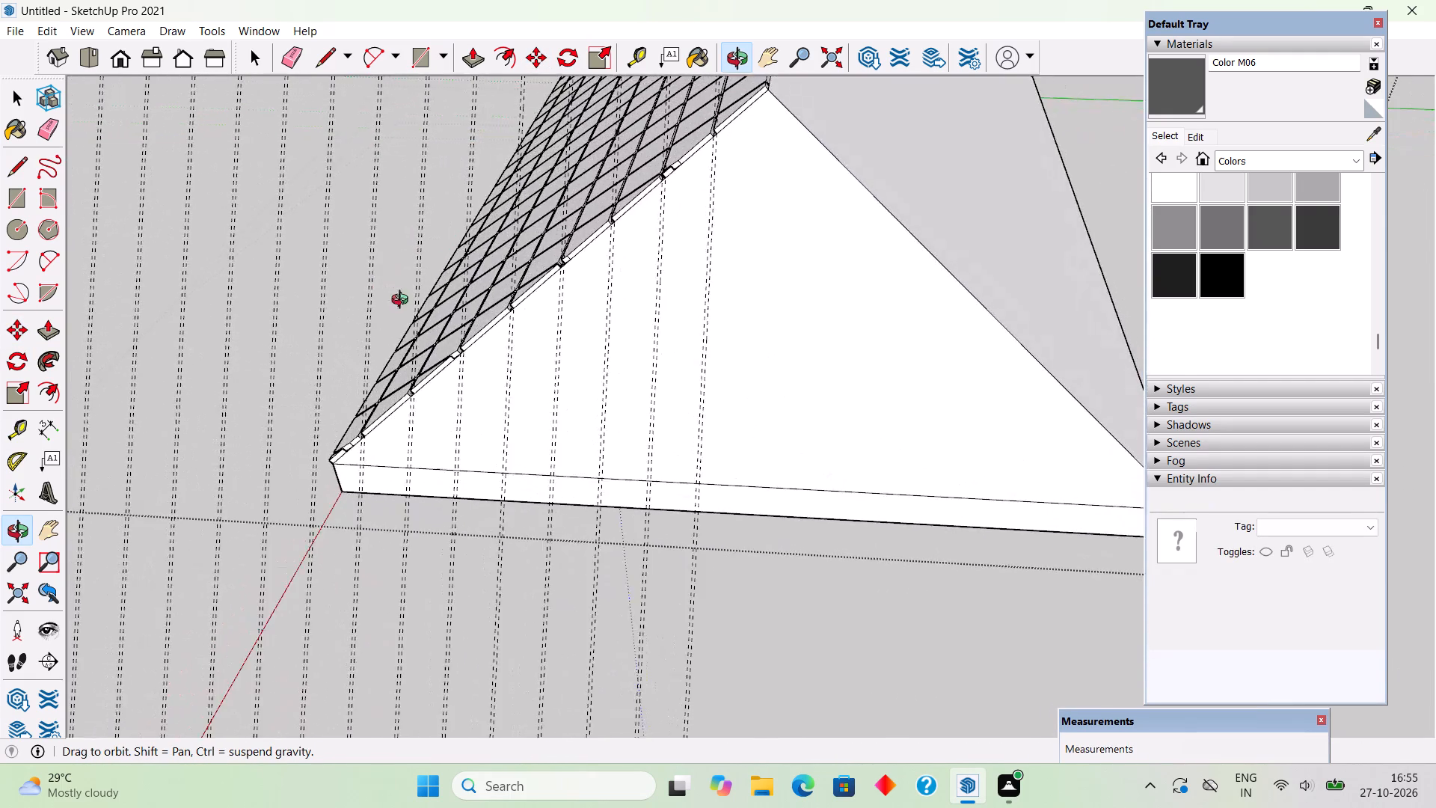
{"action": "middle_click_drag", "start_coordinate": [403, 302], "coordinate": [530, 270]}
{"action": "scroll", "coordinate": [529, 268], "scroll_direction": "down", "scroll_amount": 9}
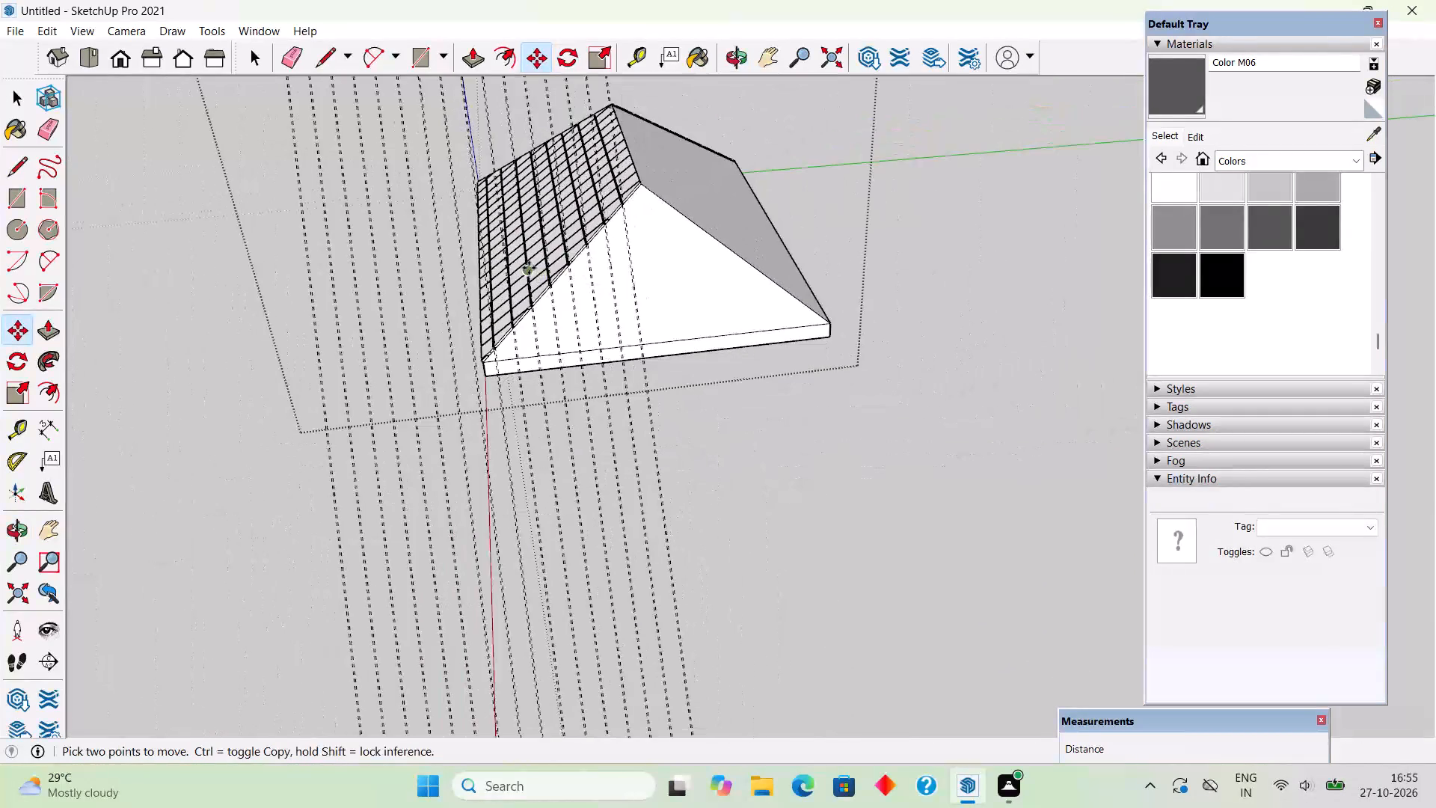
{"action": "key", "text": "space"}
{"action": "left_click_drag", "start_coordinate": [490, 463], "coordinate": [391, 490]}
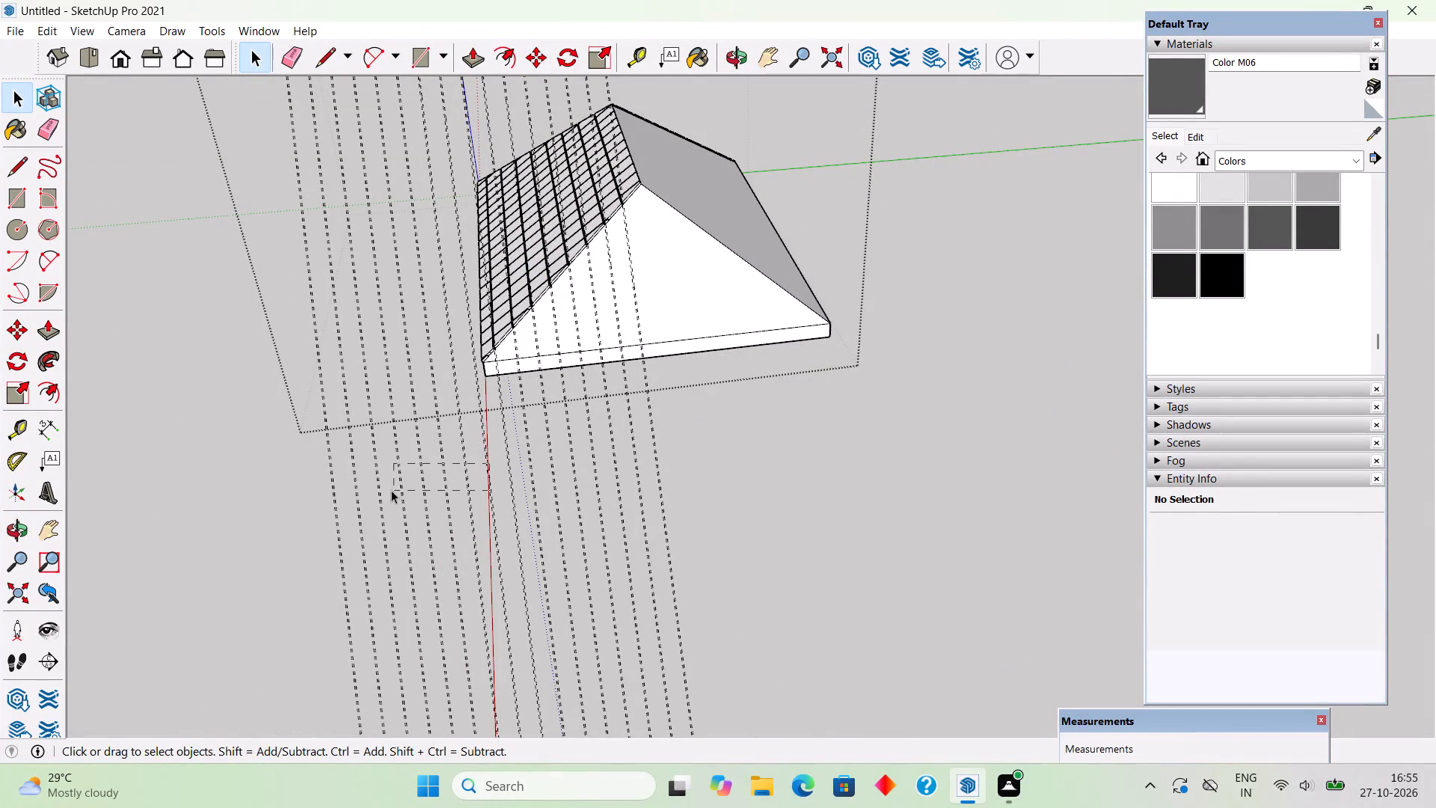
{"action": "left_click_drag", "start_coordinate": [391, 490], "coordinate": [321, 505]}
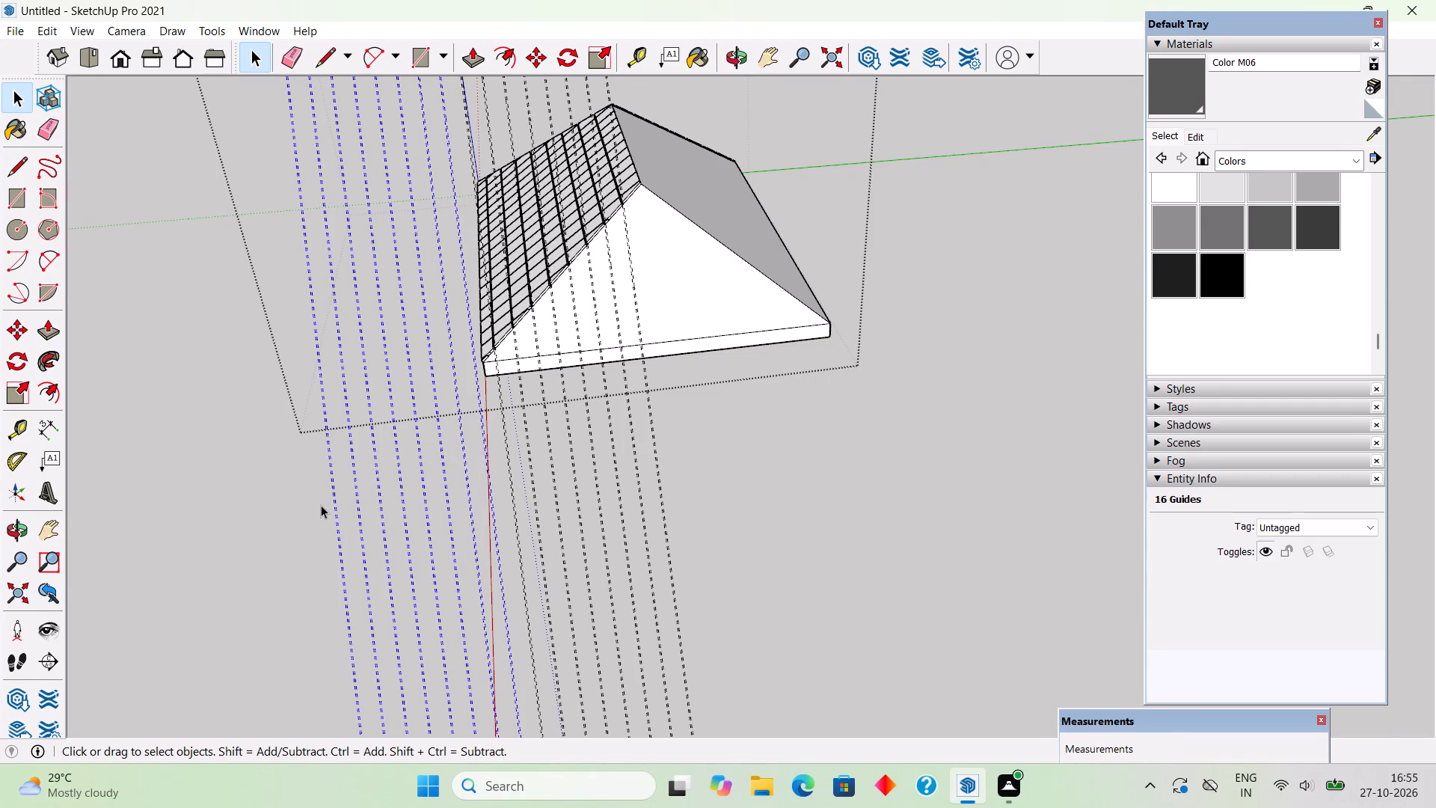
{"action": "key", "text": "Delete"}
Copy the guide pair nearest the apex 2' across the blank end slope toward the opposite hip, repeated 10 times.
{"action": "scroll", "coordinate": [506, 373], "scroll_direction": "up", "scroll_amount": 15}
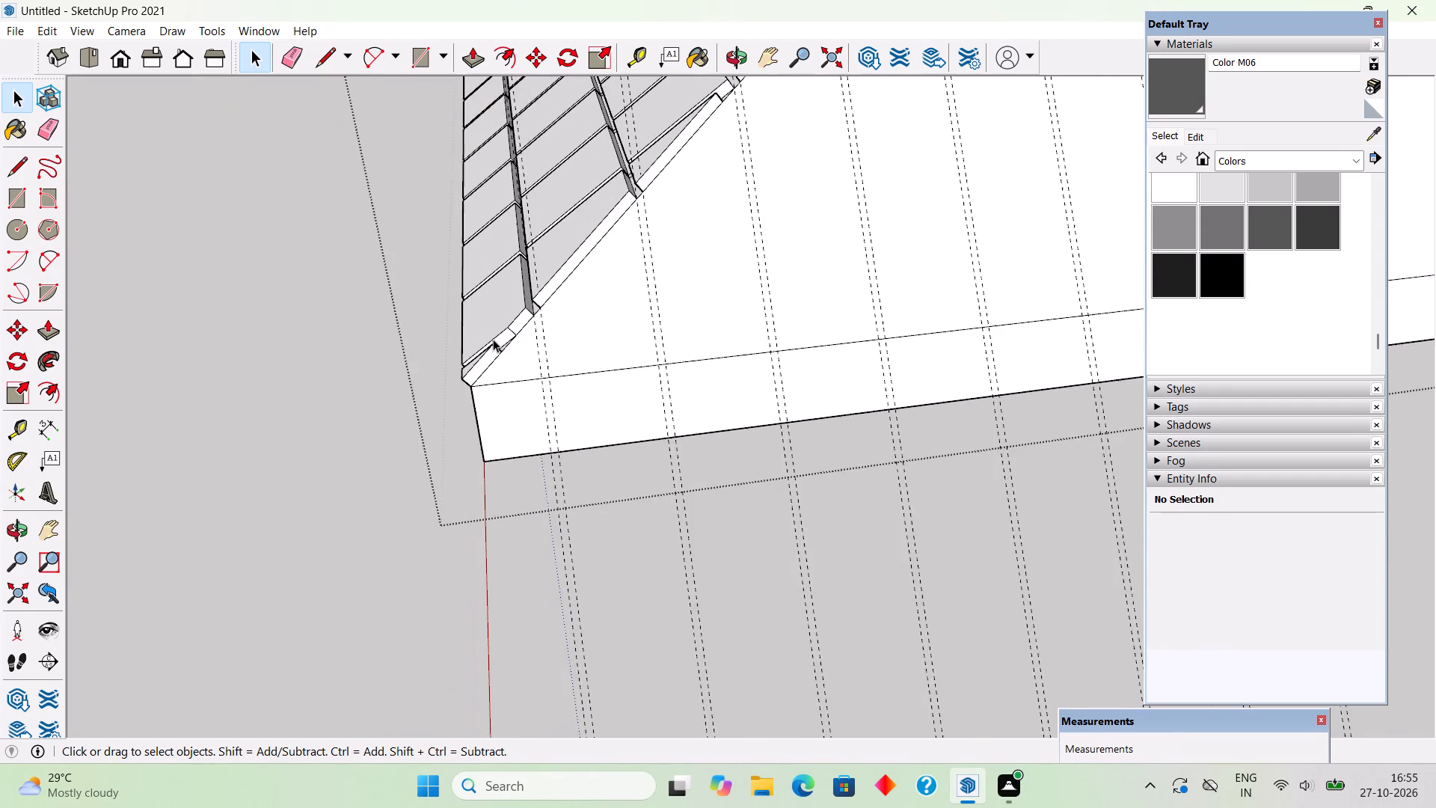
{"action": "scroll", "coordinate": [493, 339], "scroll_direction": "up", "scroll_amount": 1}
{"action": "middle_click_drag", "start_coordinate": [526, 345], "coordinate": [515, 304]}
{"action": "scroll", "coordinate": [510, 304], "scroll_direction": "up", "scroll_amount": 2}
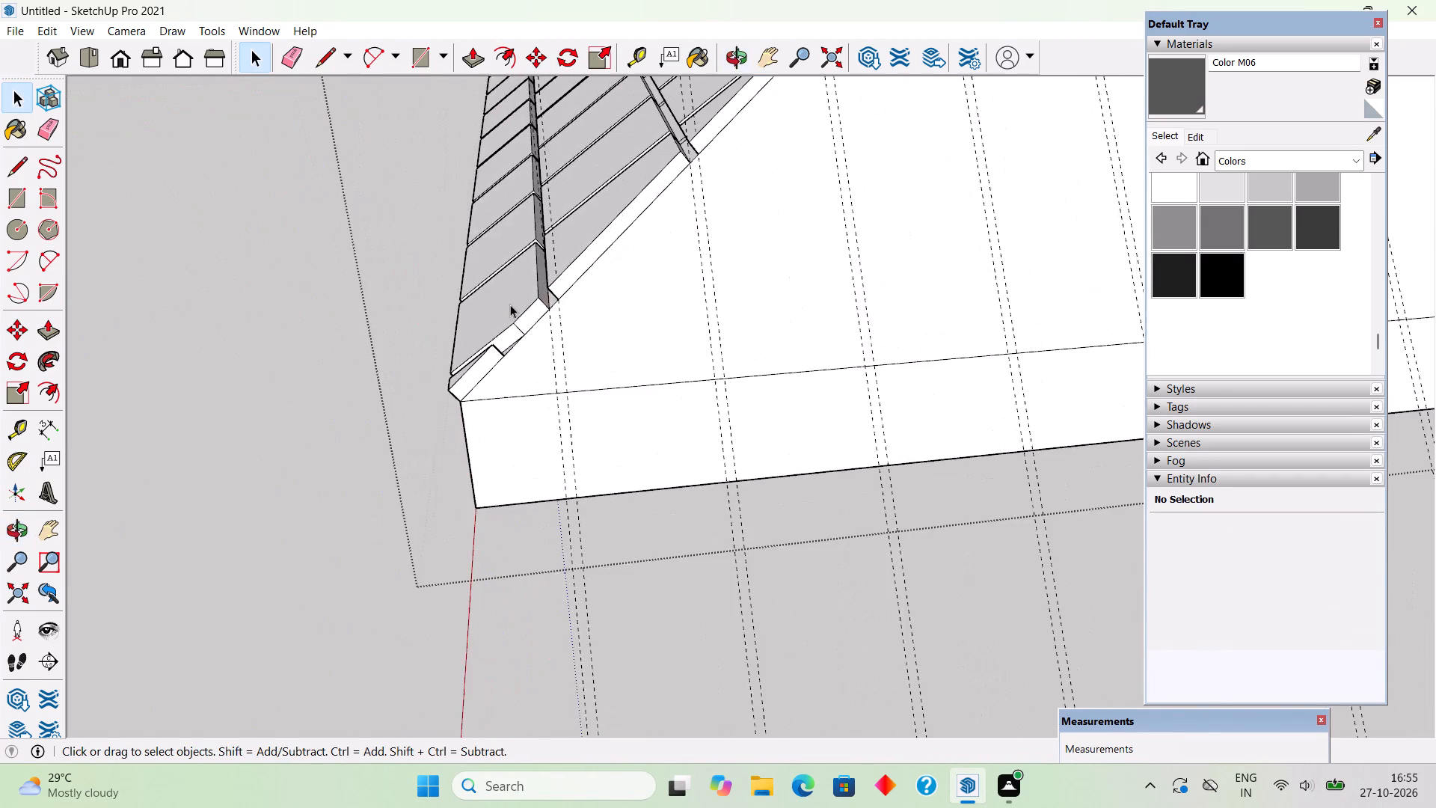
{"action": "scroll", "coordinate": [512, 301], "scroll_direction": "down", "scroll_amount": 17}
{"action": "scroll", "coordinate": [730, 147], "scroll_direction": "down", "scroll_amount": 3}
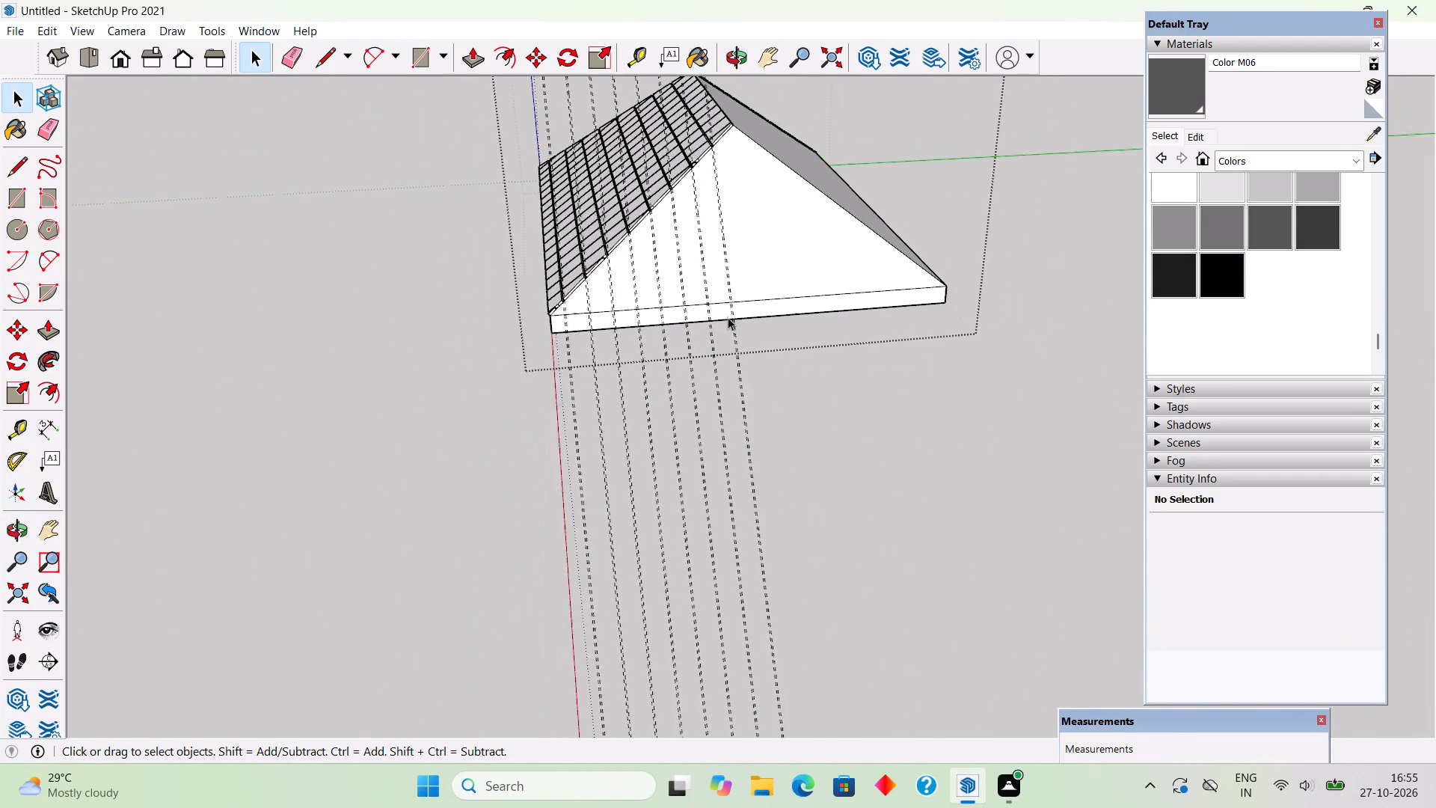
{"action": "scroll", "coordinate": [728, 317], "scroll_direction": "down", "scroll_amount": 2}
{"action": "middle_click_drag", "start_coordinate": [767, 168], "coordinate": [768, 332]}
{"action": "scroll", "coordinate": [752, 326], "scroll_direction": "up", "scroll_amount": 13}
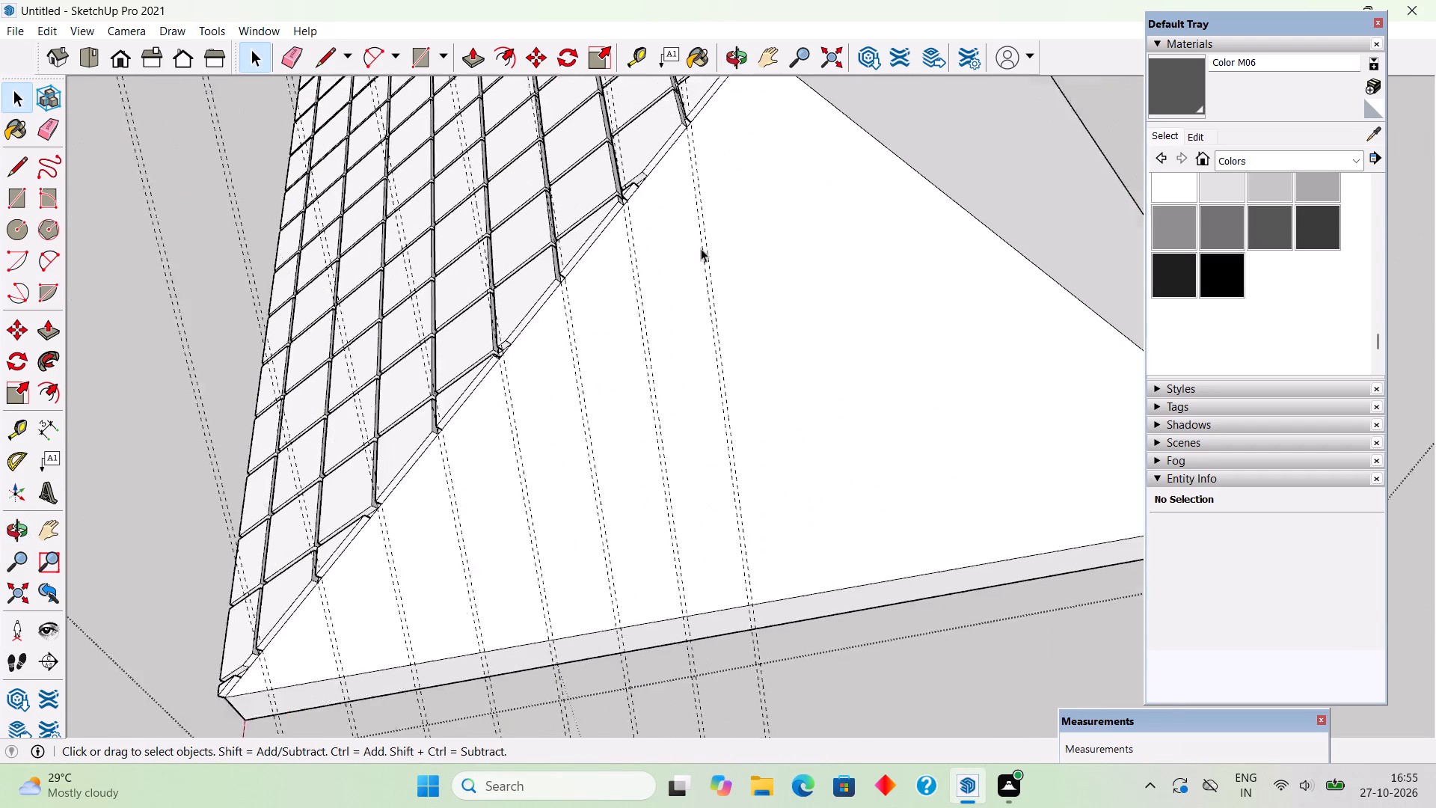
{"action": "scroll", "coordinate": [701, 248], "scroll_direction": "up", "scroll_amount": 2}
{"action": "left_click", "coordinate": [701, 248]}
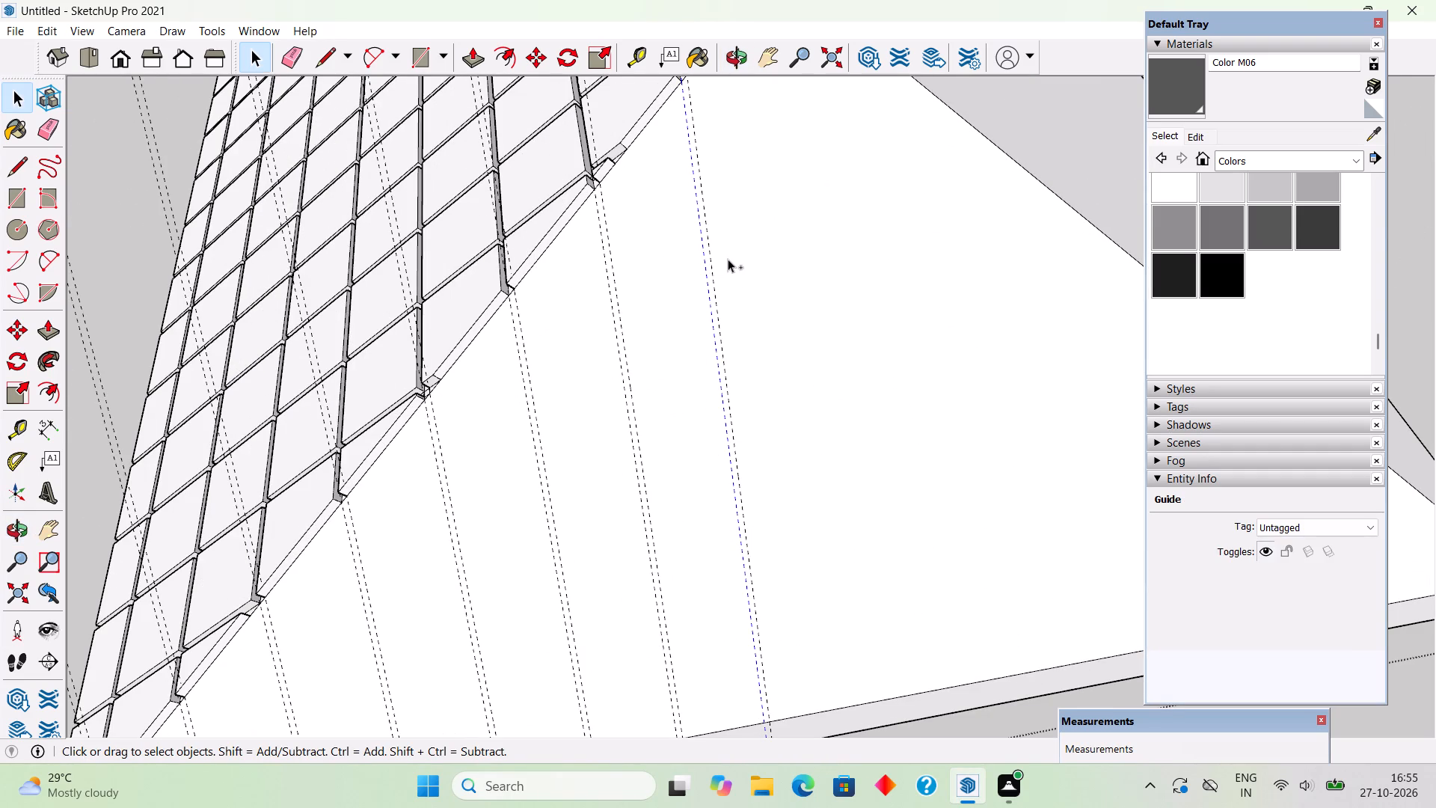
{"action": "left_click", "coordinate": [714, 297], "text": "ctrl"}
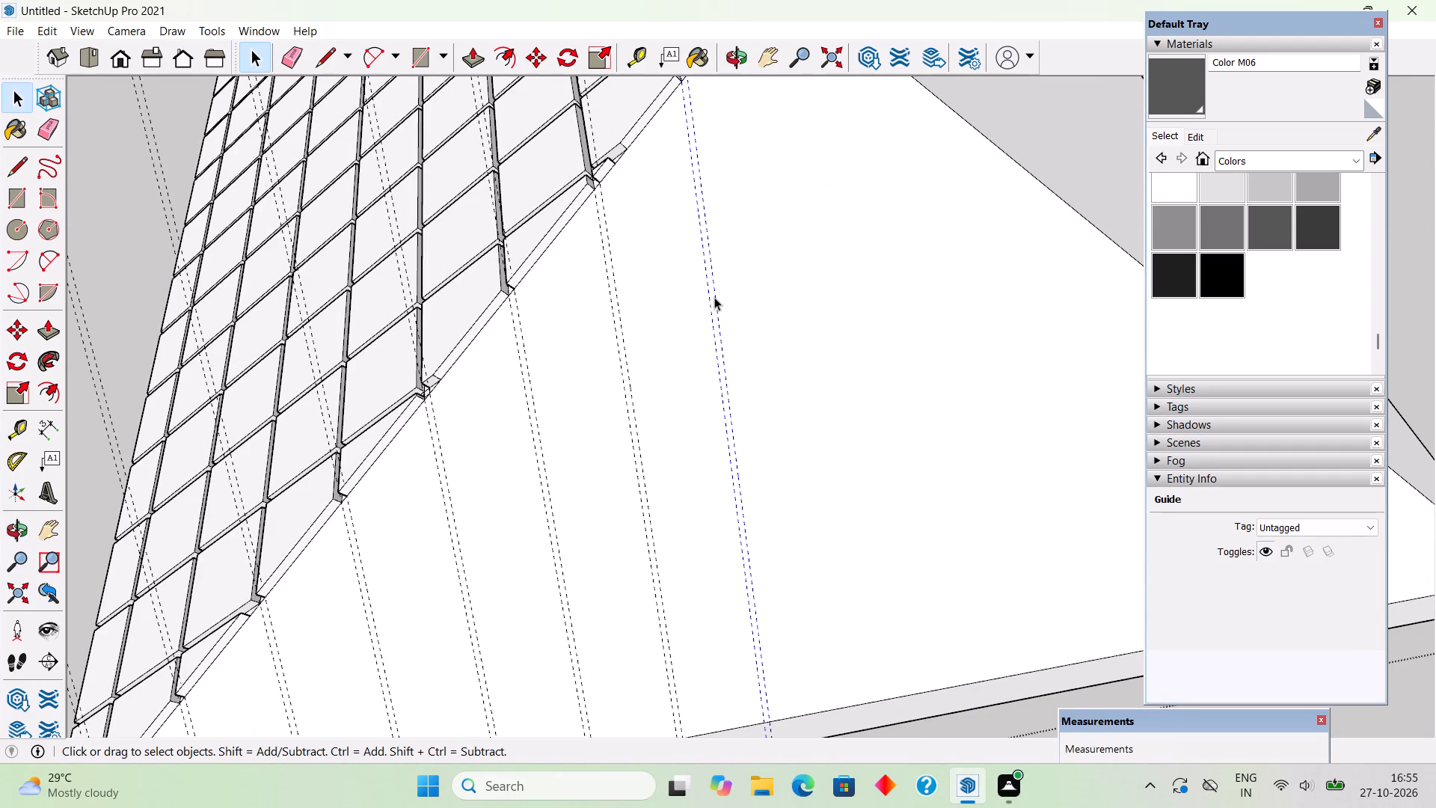
{"action": "key", "text": "m"}
{"action": "left_click", "coordinate": [714, 297]}
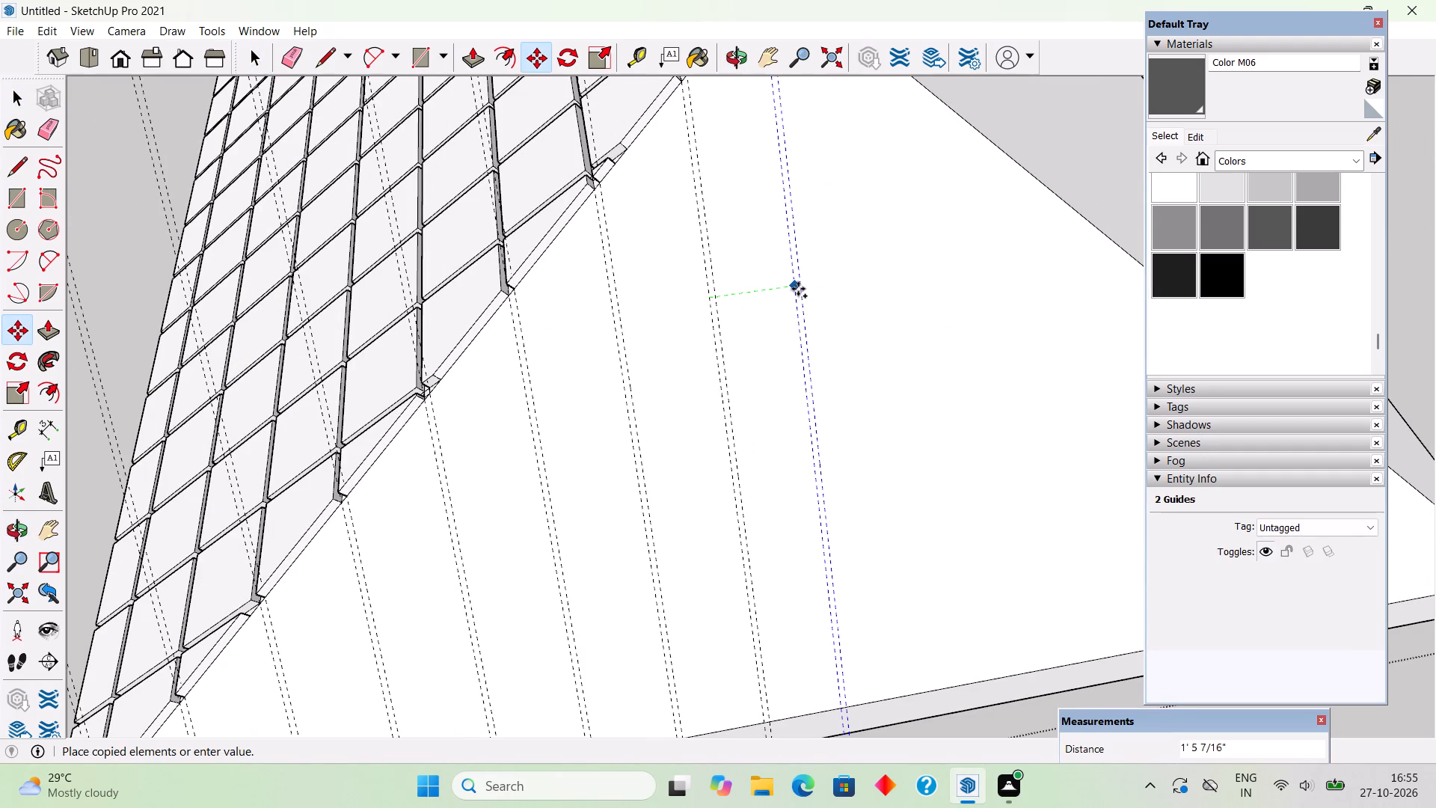
{"action": "scroll", "coordinate": [798, 289], "scroll_direction": "down", "scroll_amount": 4}
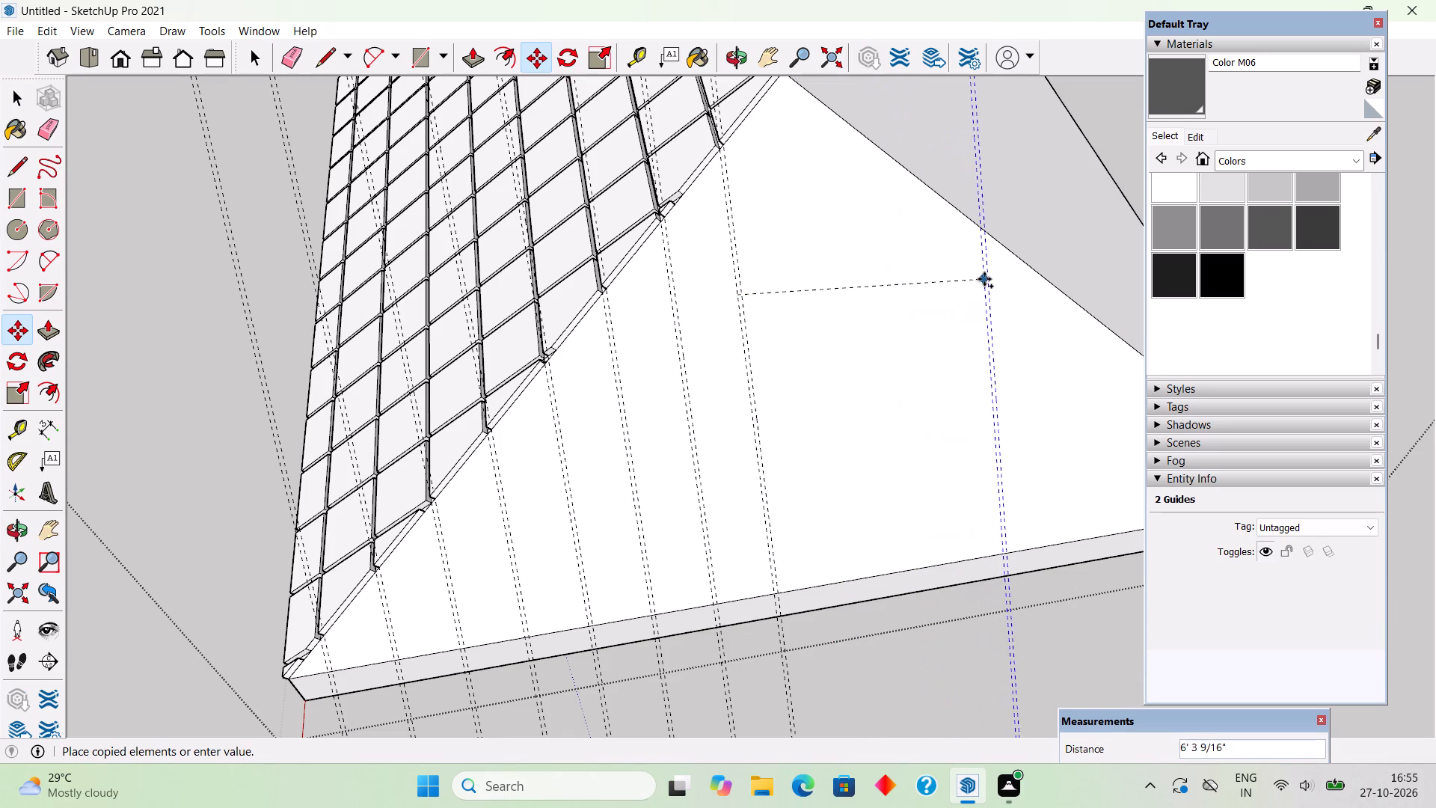
{"action": "middle_click_drag", "start_coordinate": [778, 275], "coordinate": [322, 97]}
{"action": "middle_click_drag", "start_coordinate": [884, 401], "coordinate": [678, 298]}
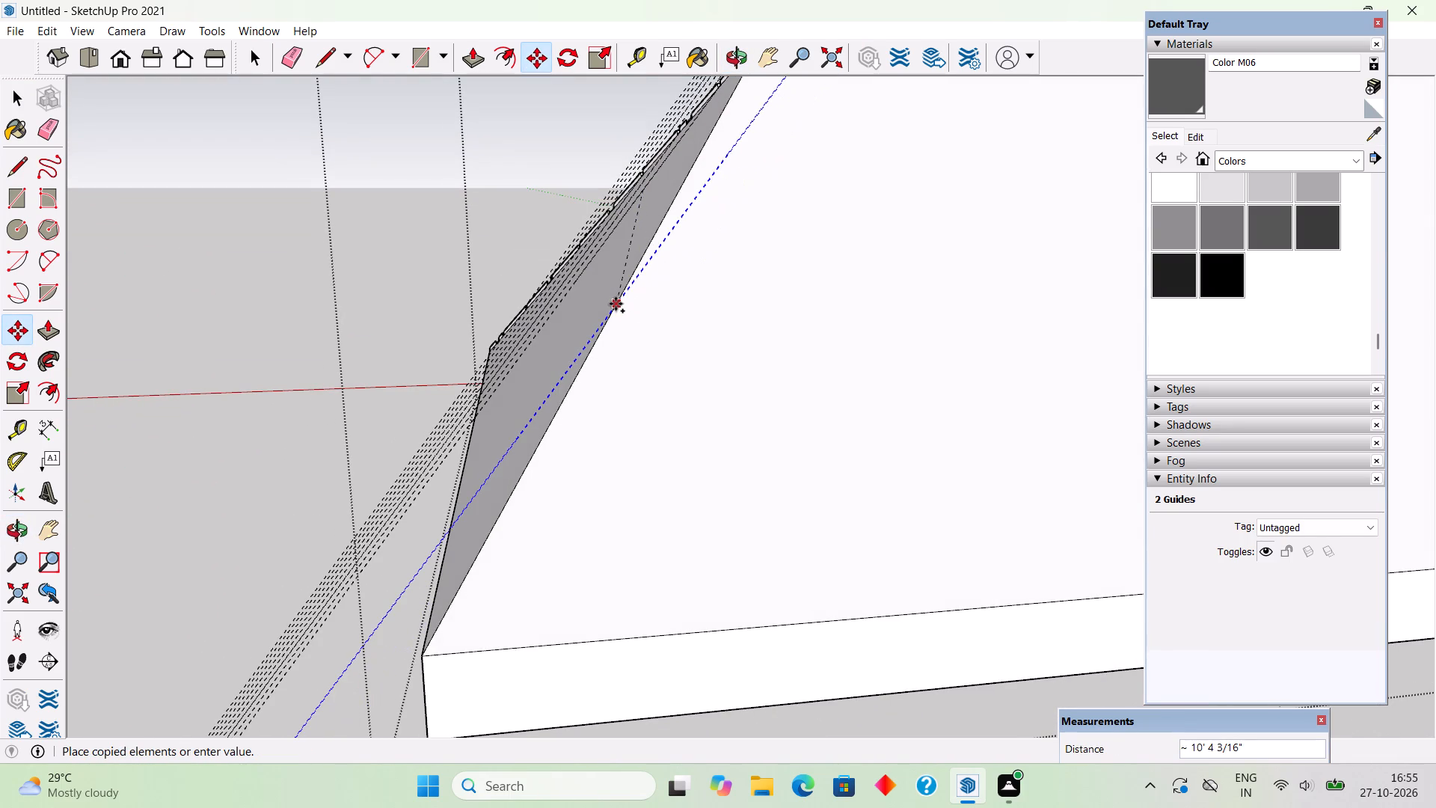
{"action": "type", "text": "2'"}
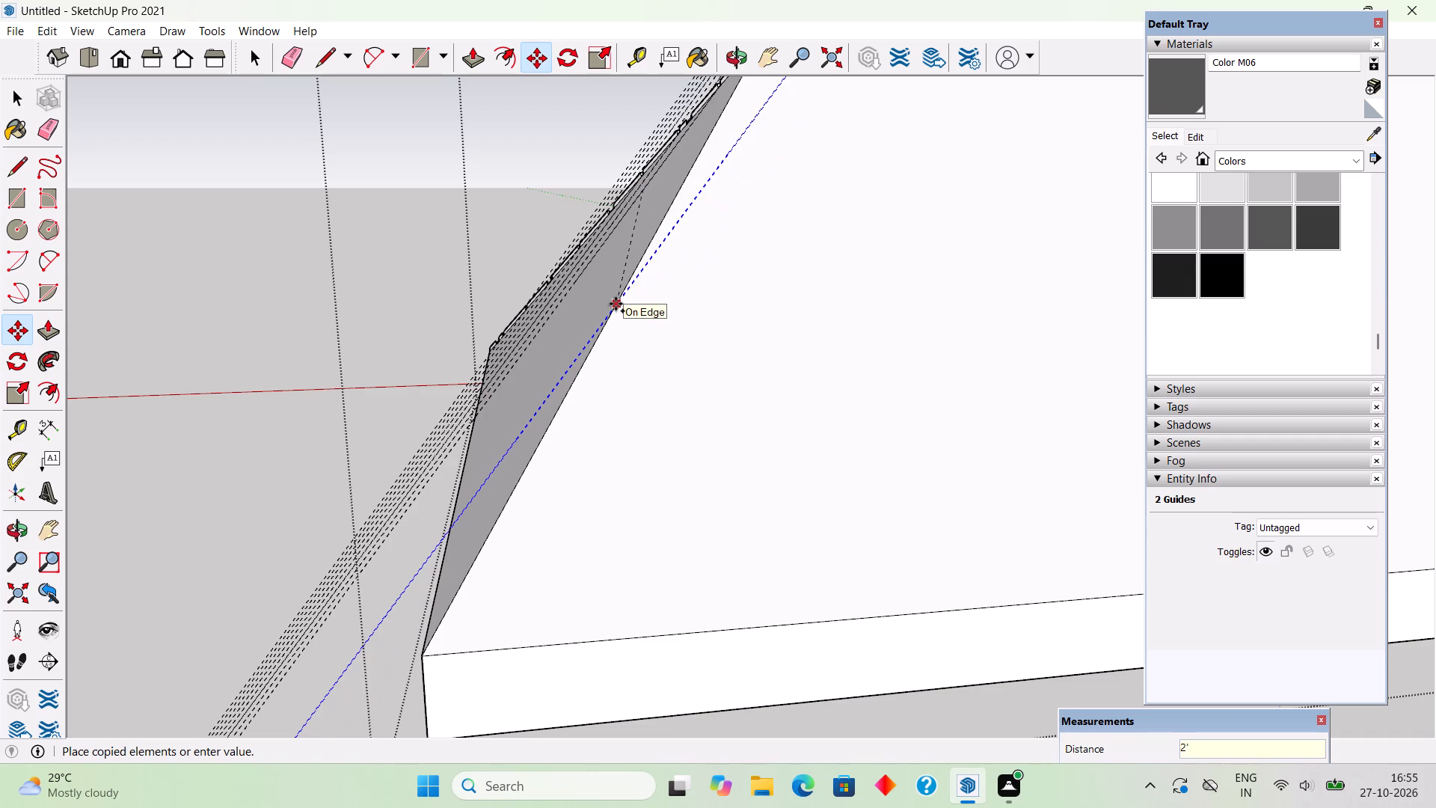
{"action": "key", "text": "Return"}
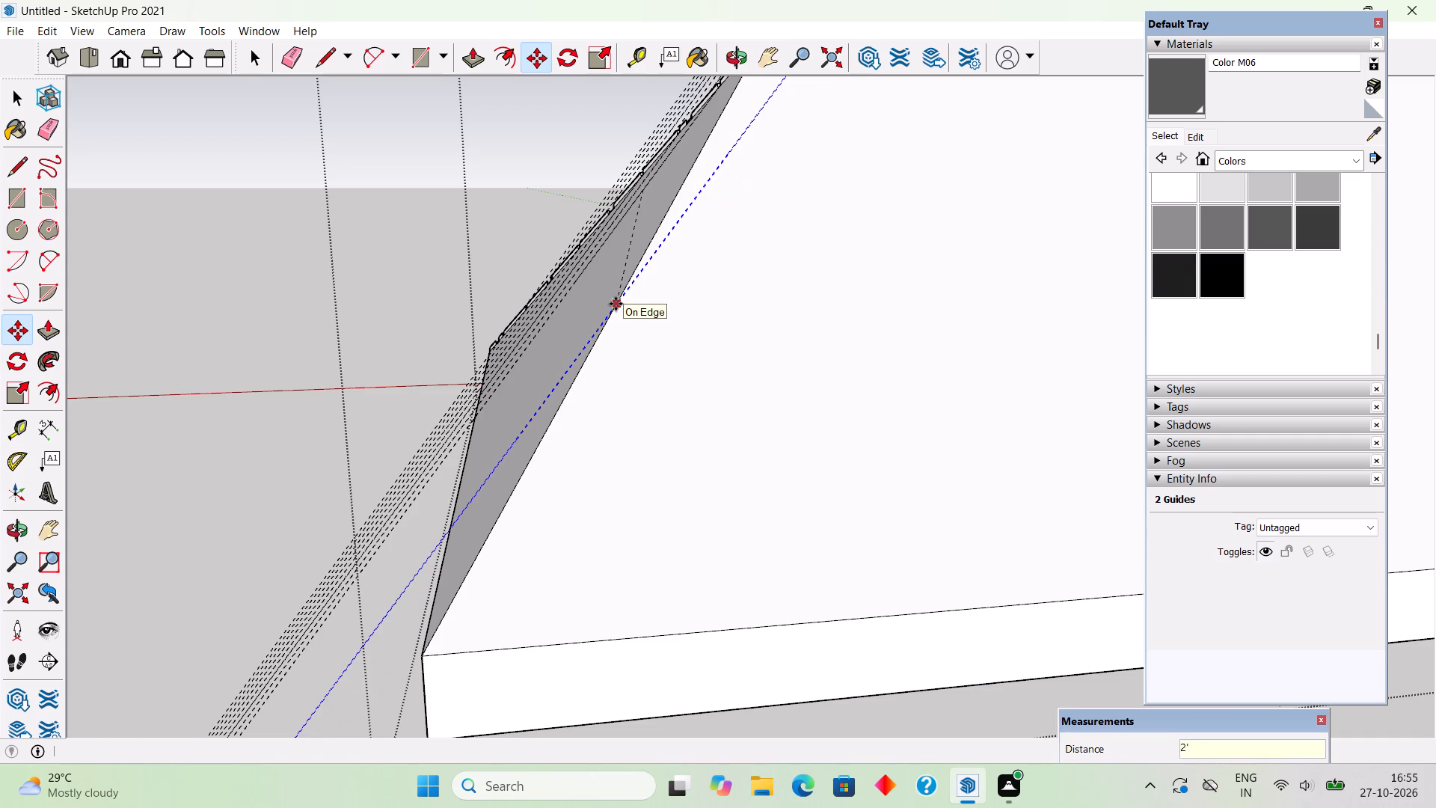
{"action": "type", "text": "x10"}
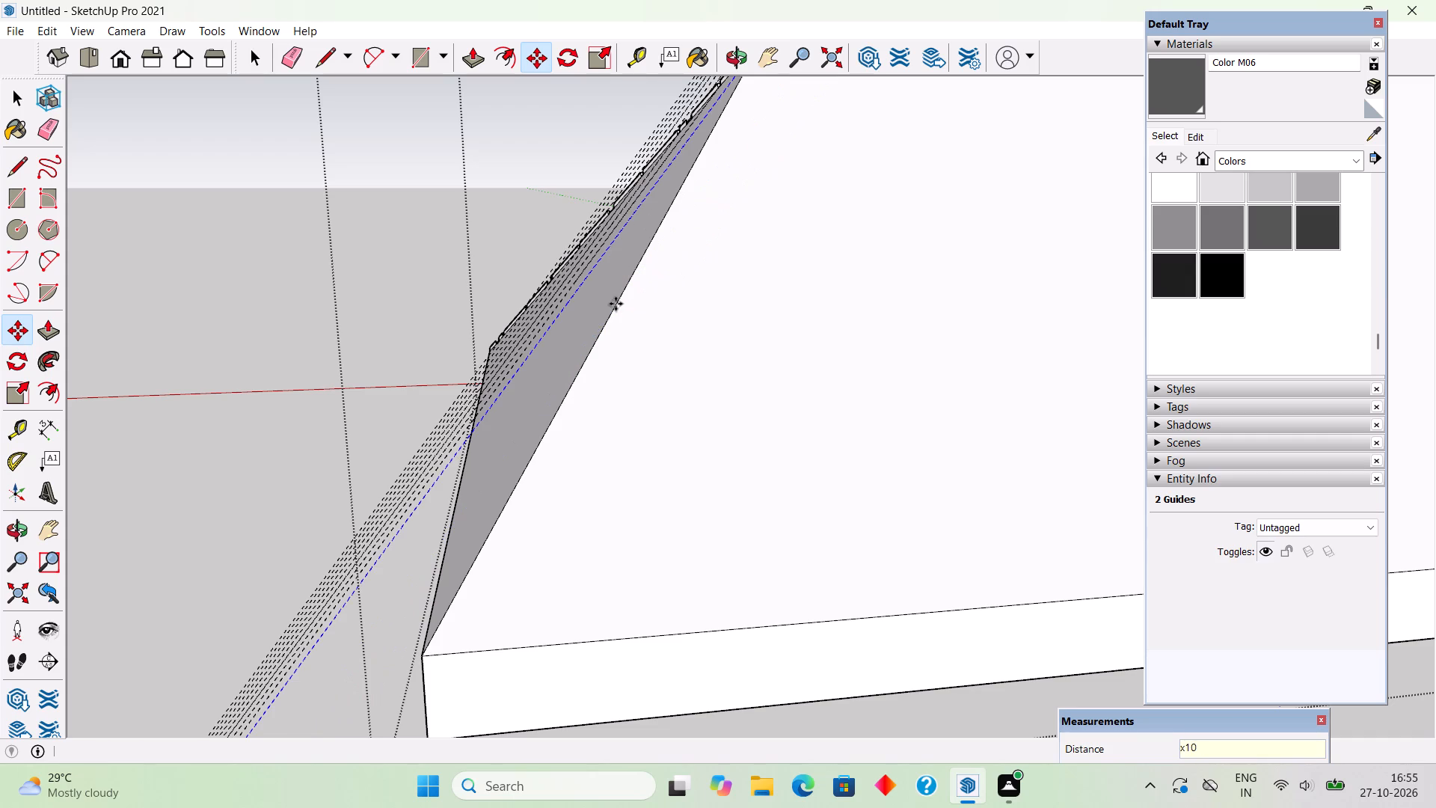
{"action": "key", "text": "Return"}
{"action": "key", "text": "space"}
Examine the guide coverage across the blank end slope and its alignment with the adjoining slopes and hips.
{"action": "scroll", "coordinate": [658, 462], "scroll_direction": "down", "scroll_amount": 4}
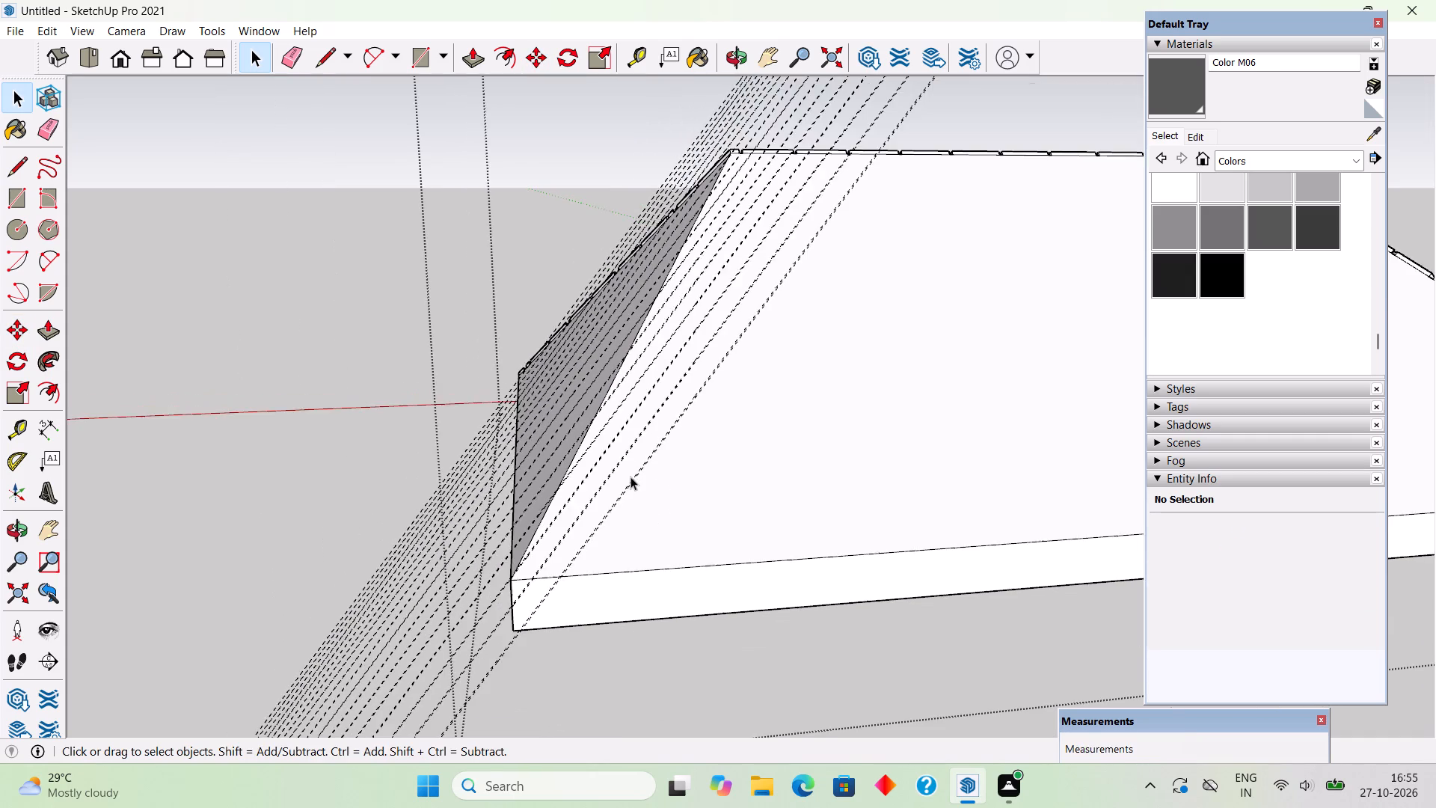
{"action": "scroll", "coordinate": [630, 477], "scroll_direction": "down", "scroll_amount": 8}
{"action": "middle_click_drag", "start_coordinate": [737, 531], "coordinate": [1065, 588]}
{"action": "middle_click_drag", "start_coordinate": [675, 508], "coordinate": [947, 563]}
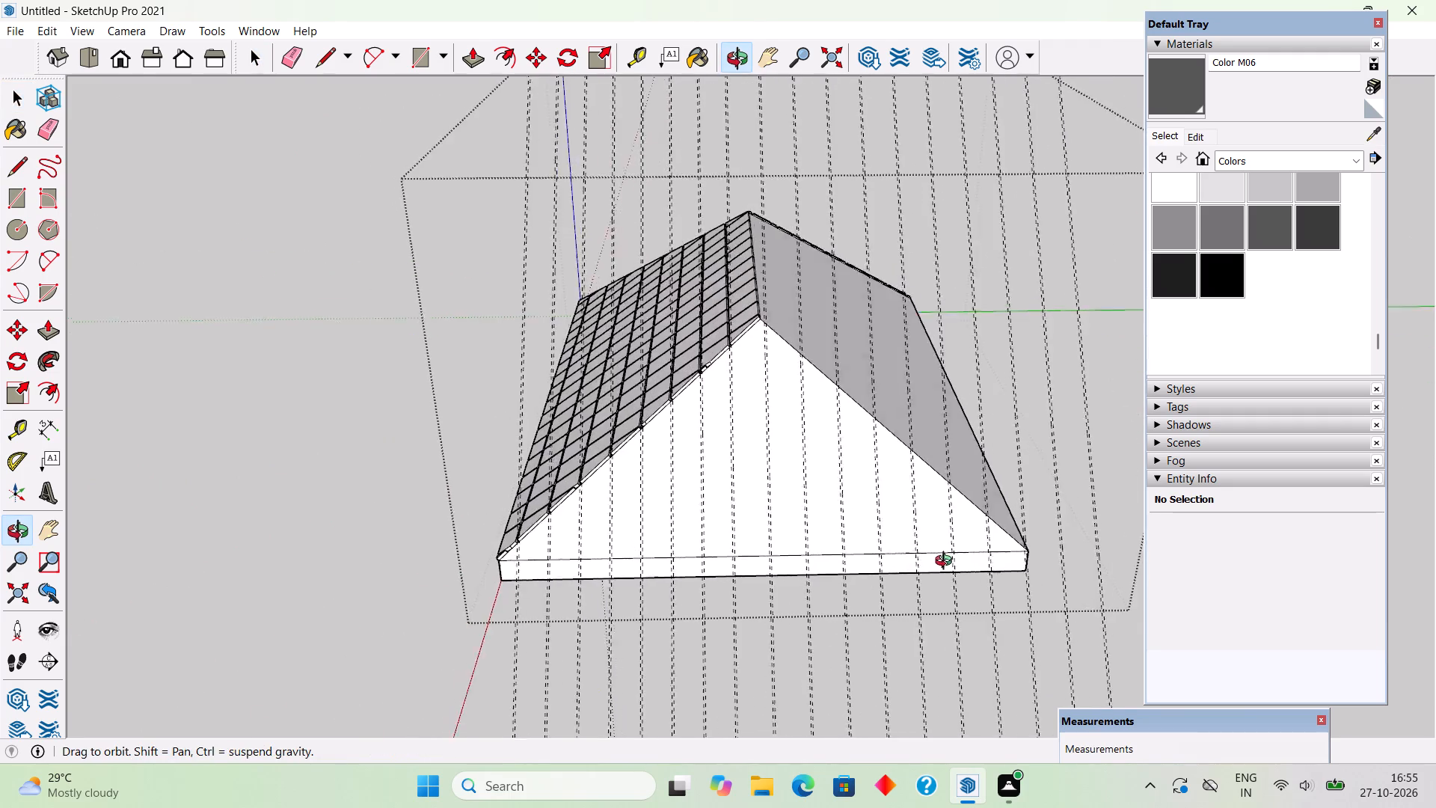
{"action": "middle_click_drag", "start_coordinate": [947, 563], "coordinate": [953, 563]}
{"action": "scroll", "coordinate": [954, 562], "scroll_direction": "up", "scroll_amount": 2}
{"action": "scroll", "coordinate": [823, 468], "scroll_direction": "up", "scroll_amount": 5}
{"action": "middle_click_drag", "start_coordinate": [685, 481], "coordinate": [981, 460]}
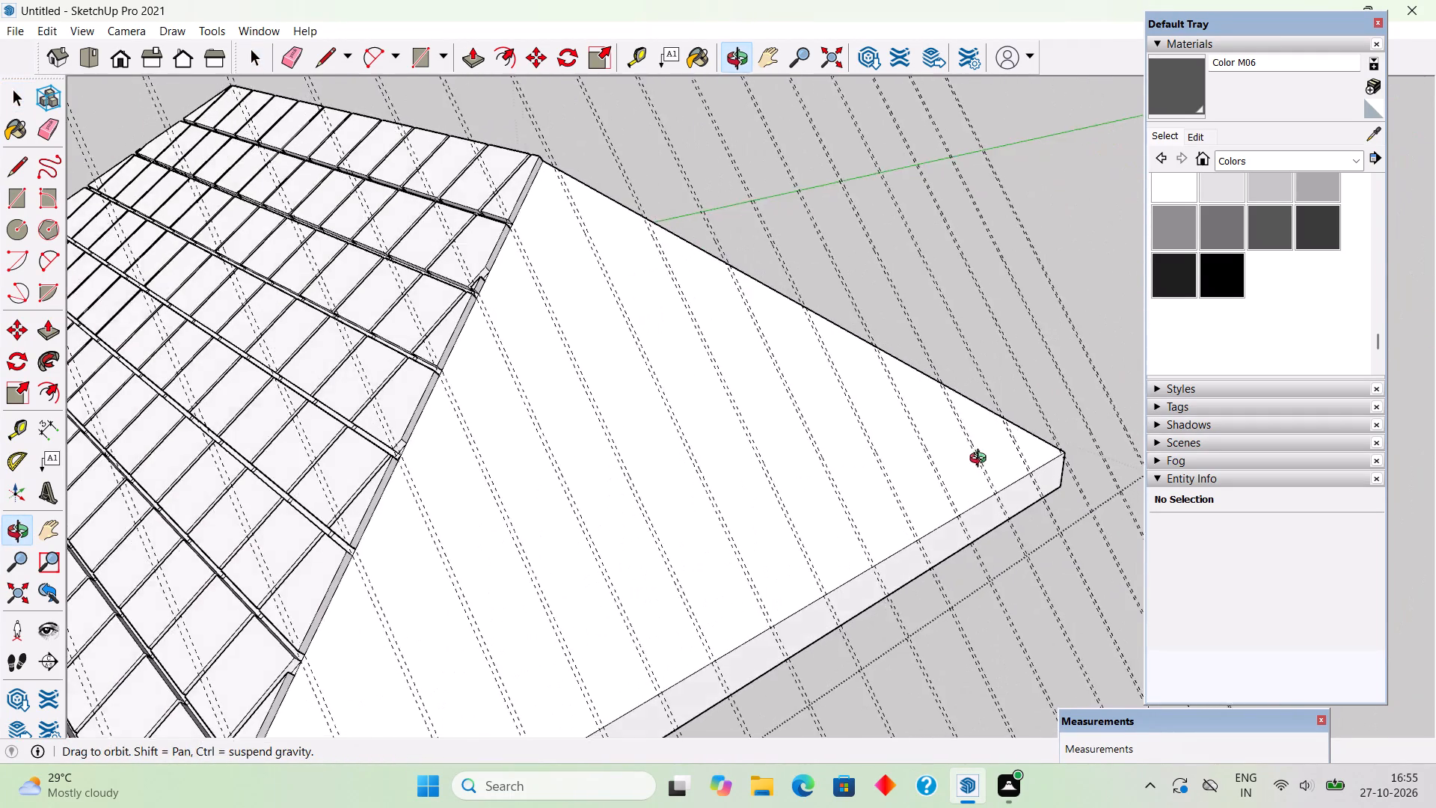
{"action": "middle_click_drag", "start_coordinate": [981, 460], "coordinate": [390, 343]}
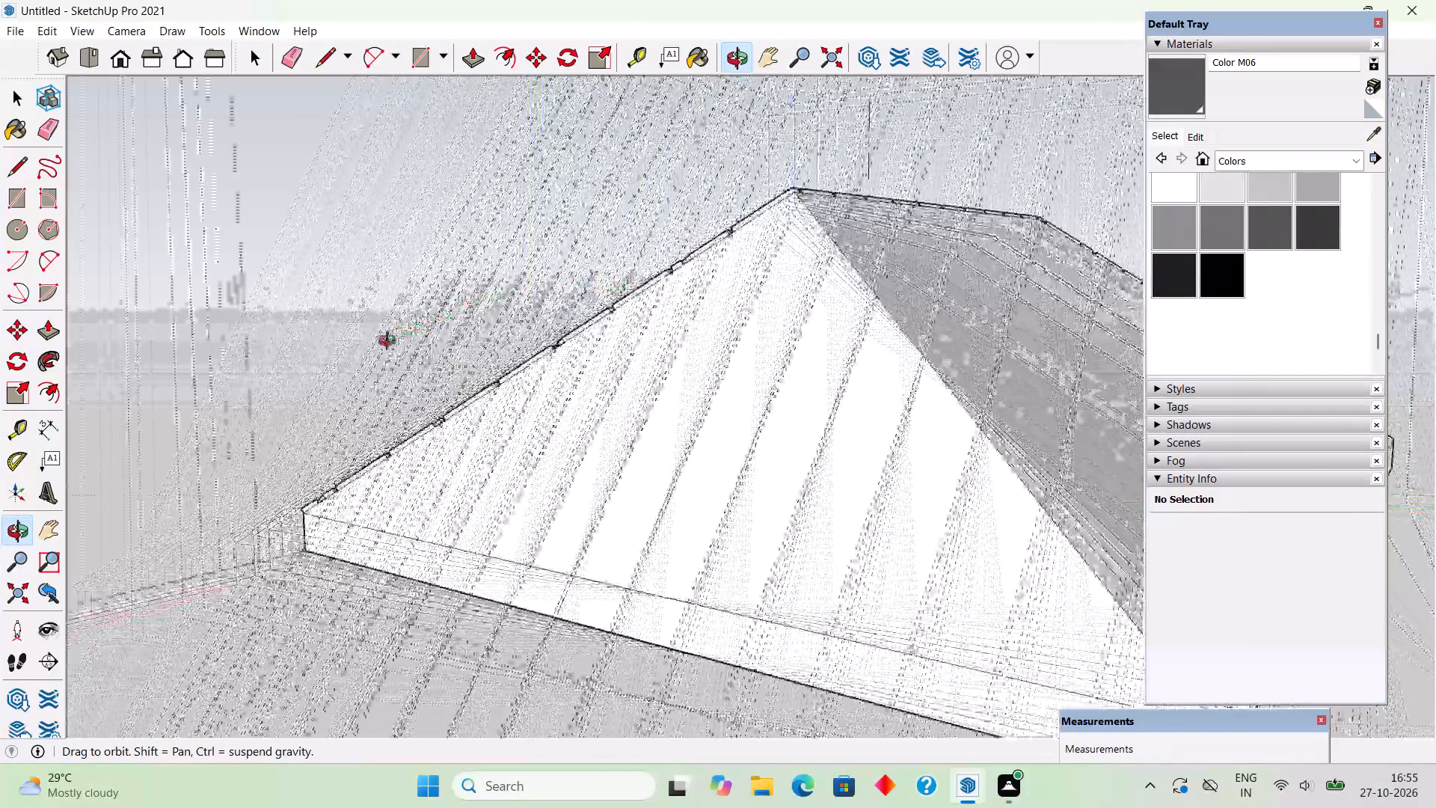
{"action": "middle_click_drag", "start_coordinate": [390, 343], "coordinate": [147, 362]}
{"action": "middle_click_drag", "start_coordinate": [1027, 434], "coordinate": [657, 514]}
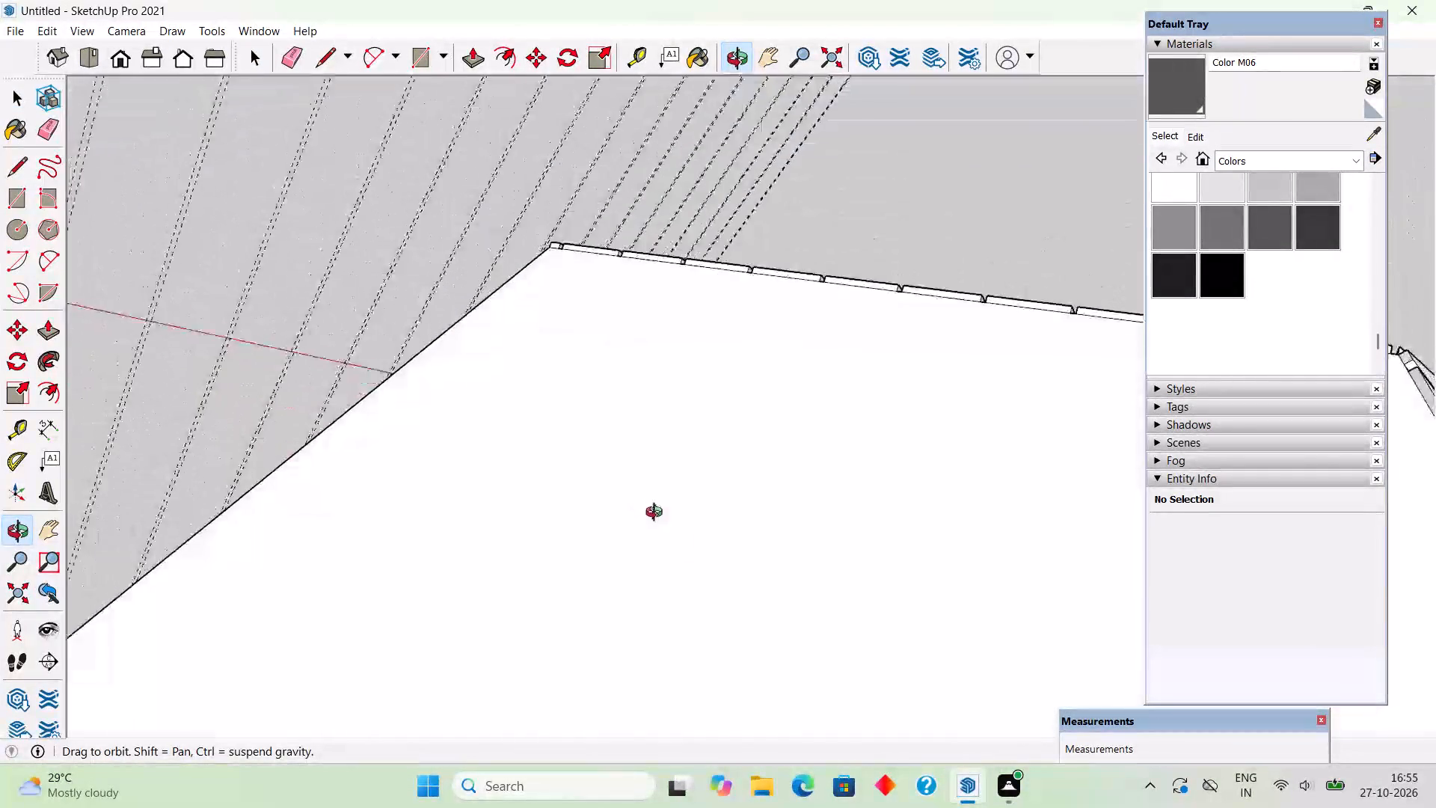
{"action": "middle_click_drag", "start_coordinate": [657, 514], "coordinate": [705, 528]}
{"action": "scroll", "coordinate": [639, 298], "scroll_direction": "up", "scroll_amount": 5}
{"action": "middle_click_drag", "start_coordinate": [564, 316], "coordinate": [928, 412]}
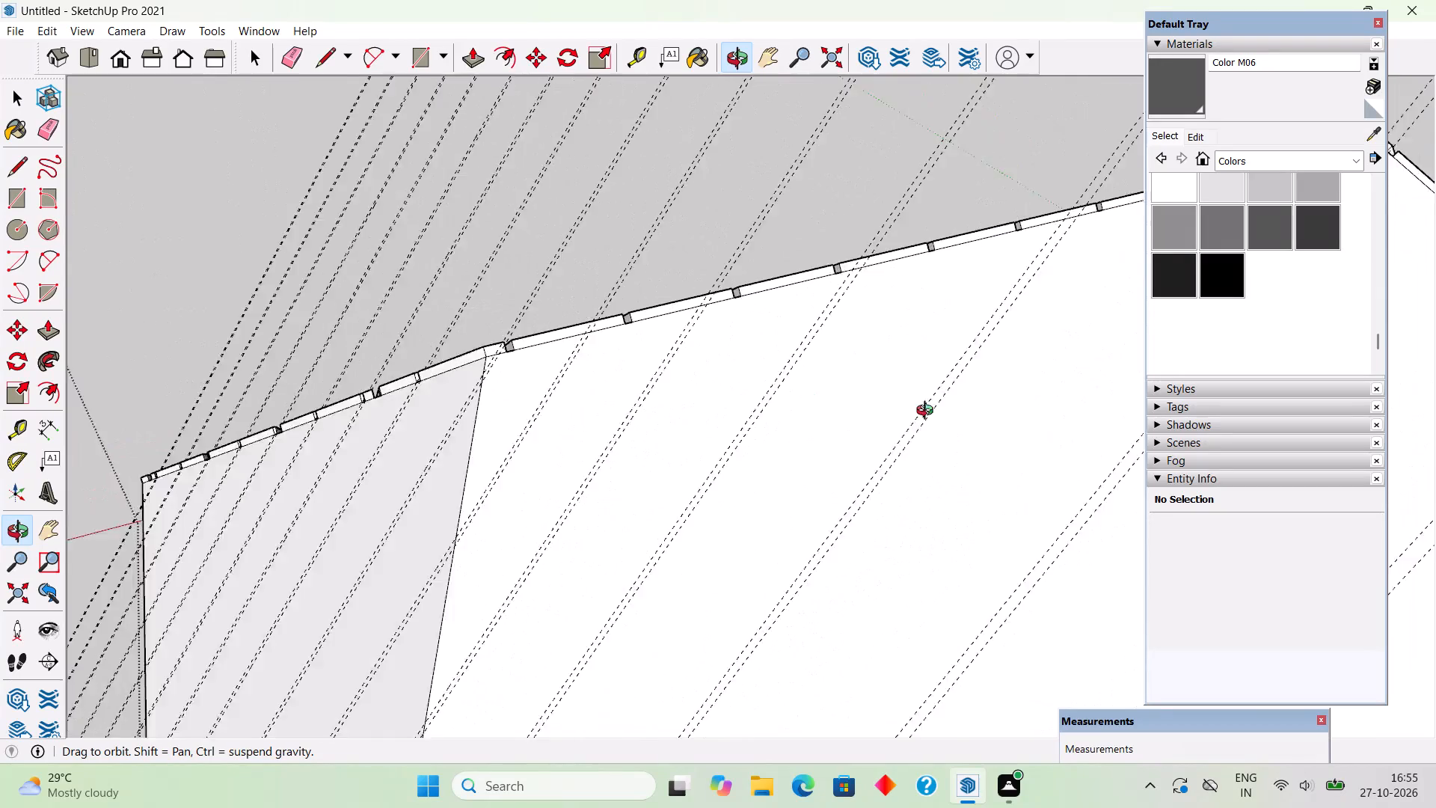
Draw a horizontal line across the blank end slope from the uppermost strip's upper corner on the hip to the opposite hip.
{"action": "middle_click_drag", "start_coordinate": [928, 412], "coordinate": [1215, 467]}
{"action": "scroll", "coordinate": [678, 357], "scroll_direction": "down", "scroll_amount": 5}
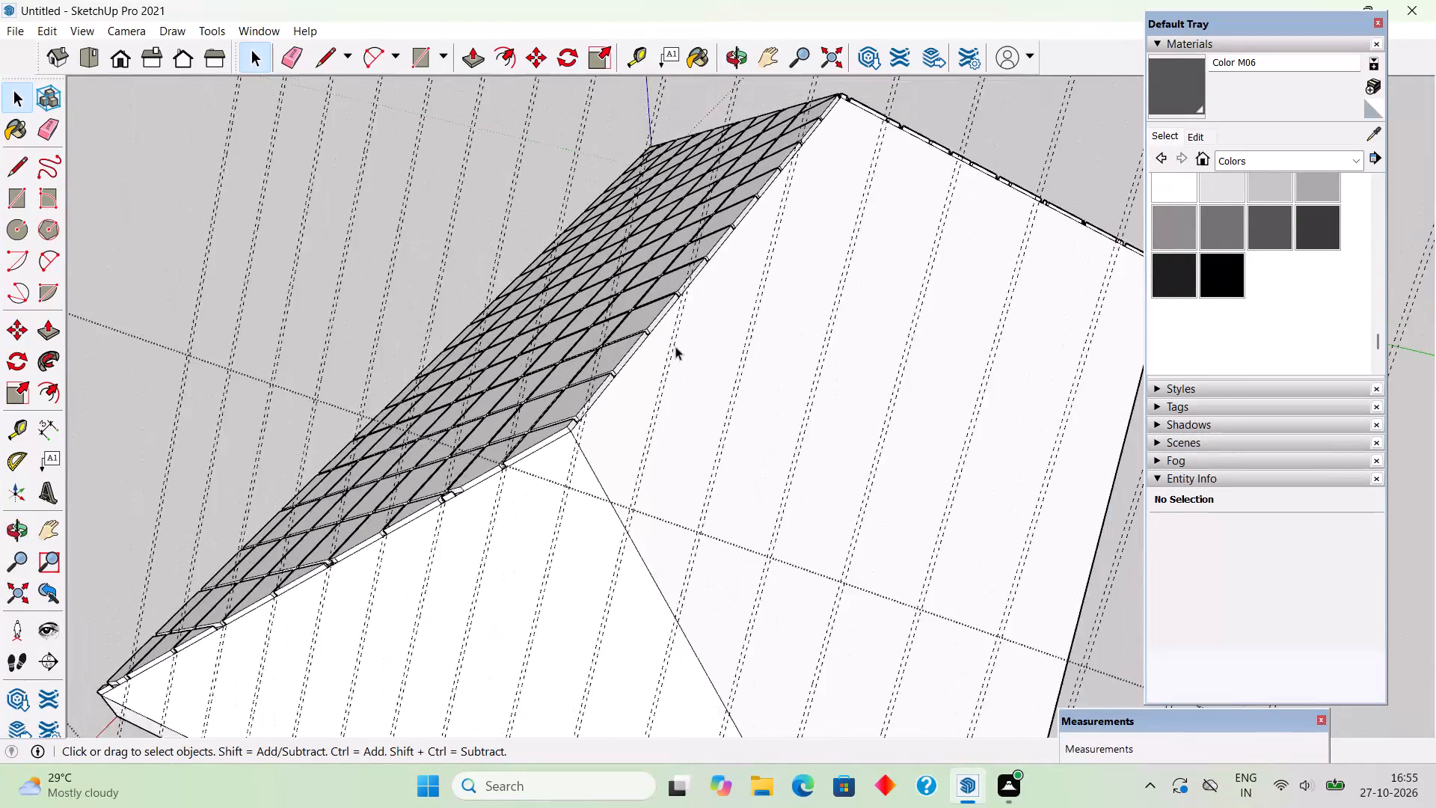
{"action": "scroll", "coordinate": [675, 346], "scroll_direction": "down", "scroll_amount": 4}
{"action": "middle_click_drag", "start_coordinate": [509, 489], "coordinate": [716, 422]}
{"action": "scroll", "coordinate": [653, 451], "scroll_direction": "up", "scroll_amount": 8}
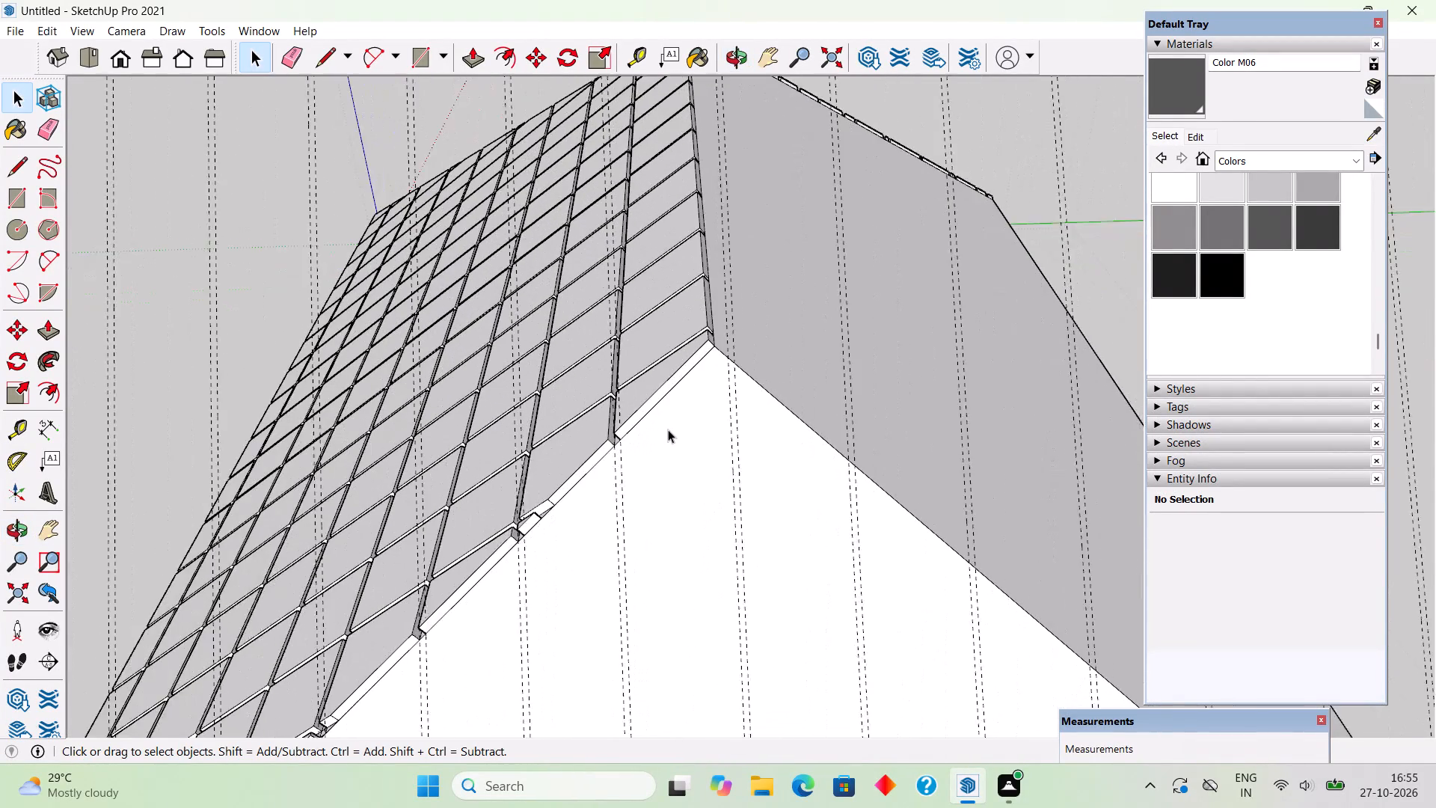
{"action": "scroll", "coordinate": [668, 429], "scroll_direction": "up", "scroll_amount": 1}
{"action": "middle_click_drag", "start_coordinate": [666, 394], "coordinate": [671, 304]}
{"action": "scroll", "coordinate": [623, 450], "scroll_direction": "up", "scroll_amount": 5}
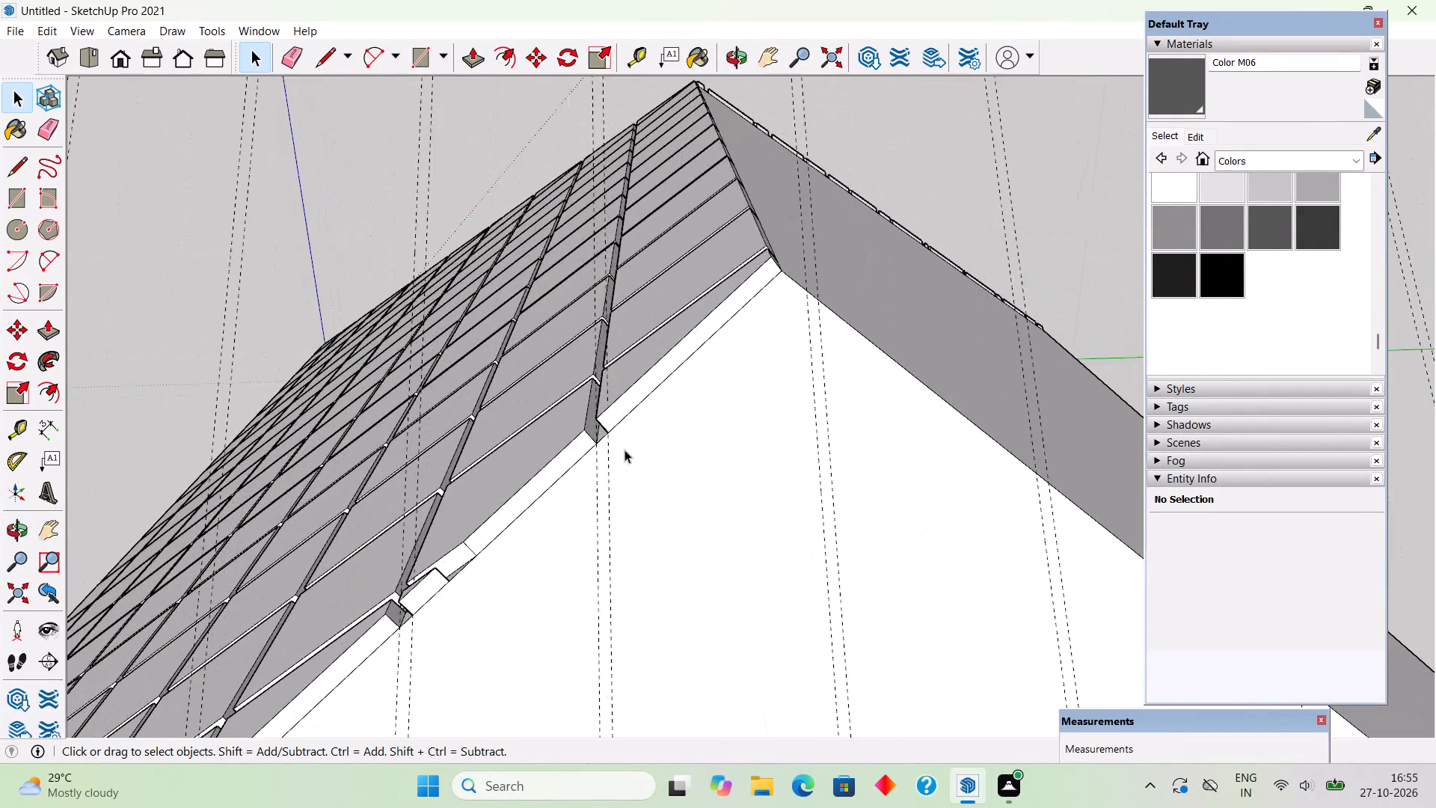
{"action": "middle_click_drag", "start_coordinate": [635, 402], "coordinate": [641, 313]}
{"action": "scroll", "coordinate": [624, 415], "scroll_direction": "up", "scroll_amount": 1}
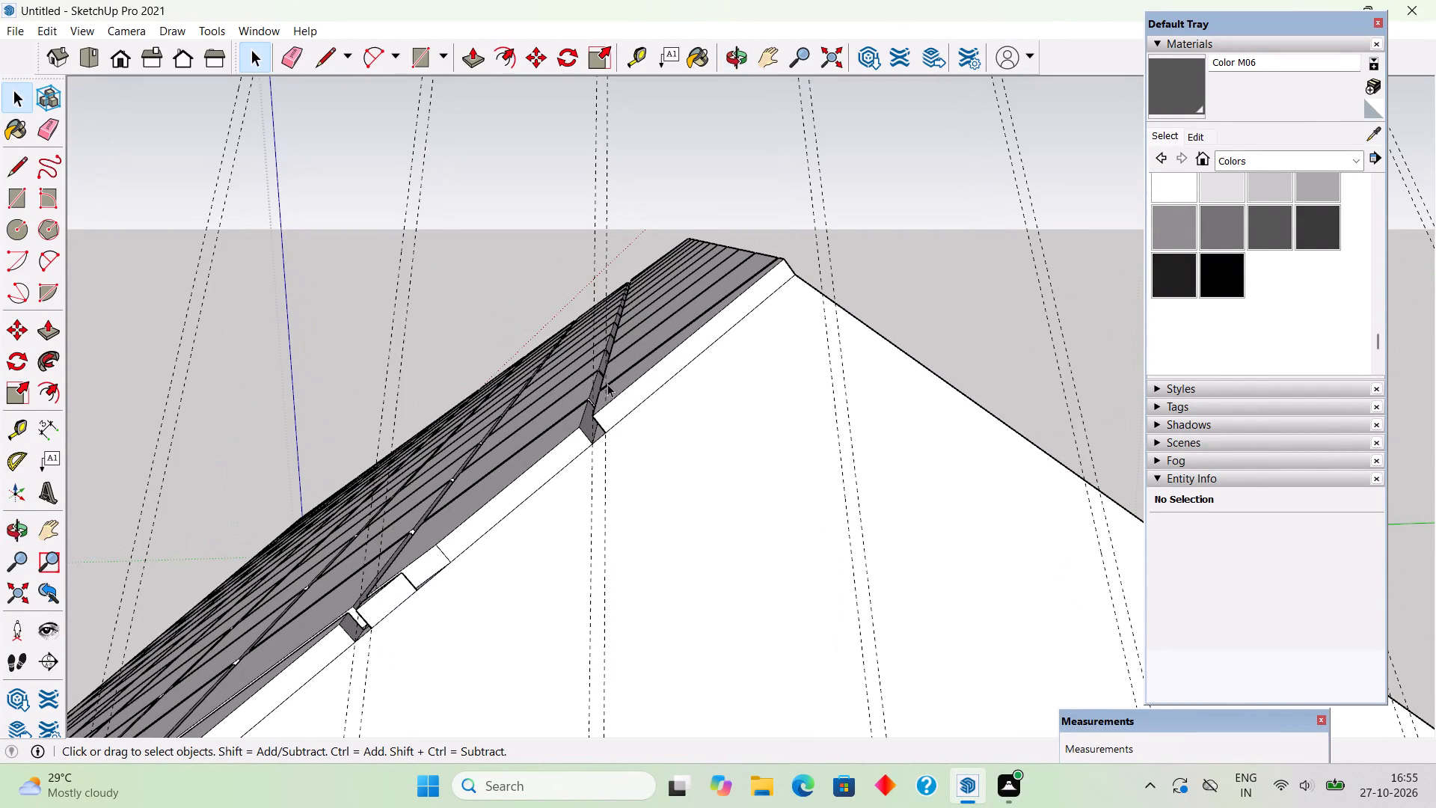
{"action": "key", "text": "l"}
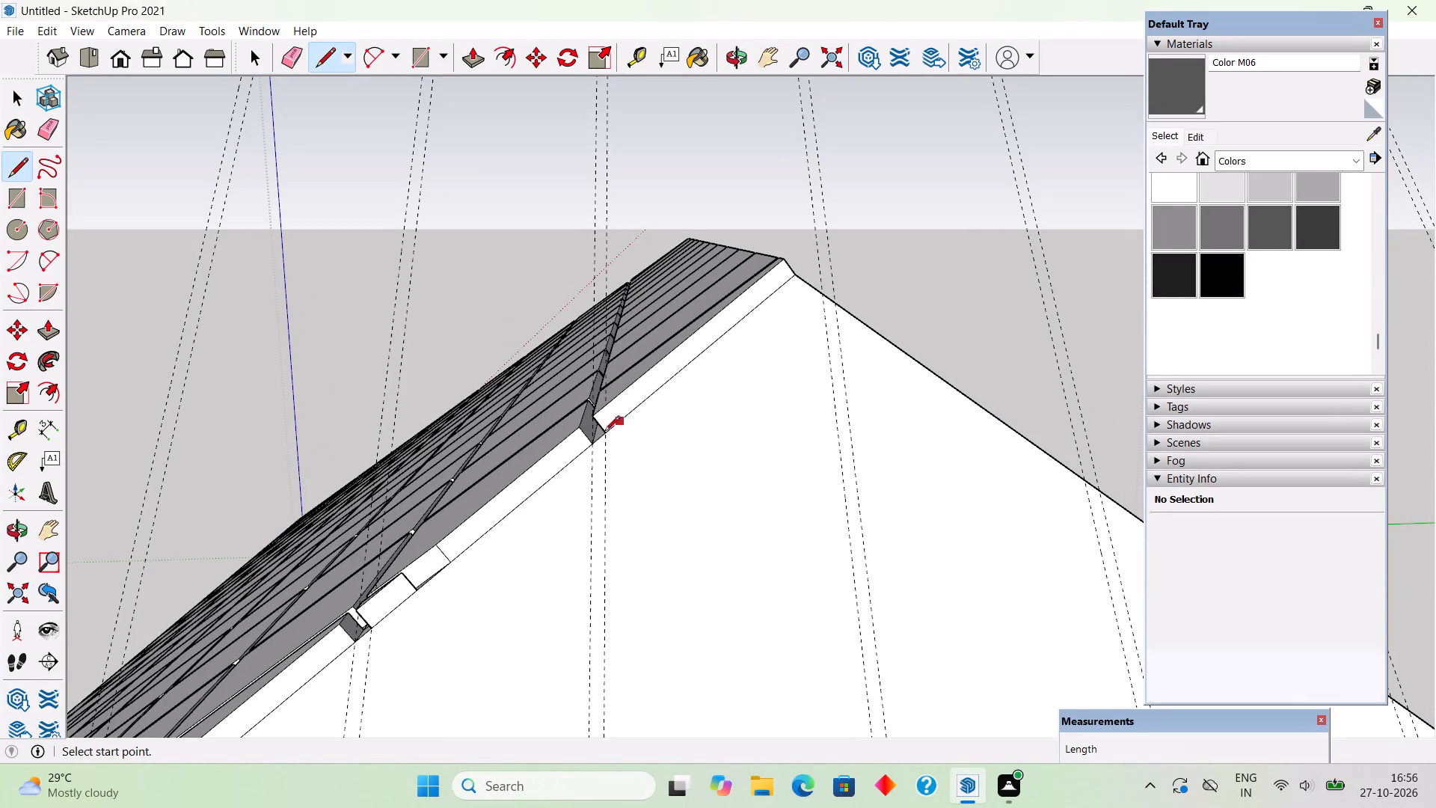
{"action": "left_click", "coordinate": [605, 436]}
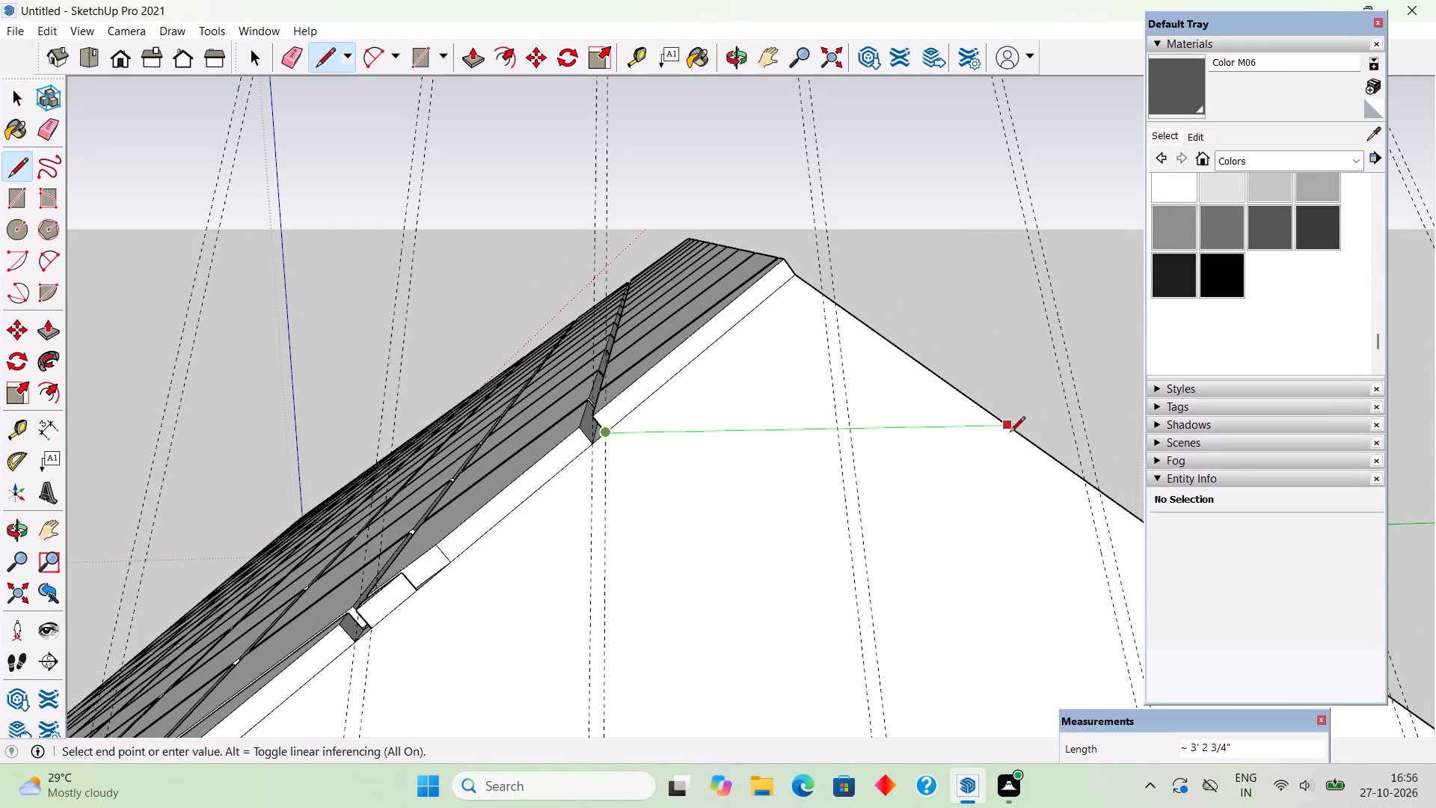
{"action": "left_click", "coordinate": [1011, 434]}
{"action": "middle_click_drag", "start_coordinate": [949, 460], "coordinate": [793, 550]}
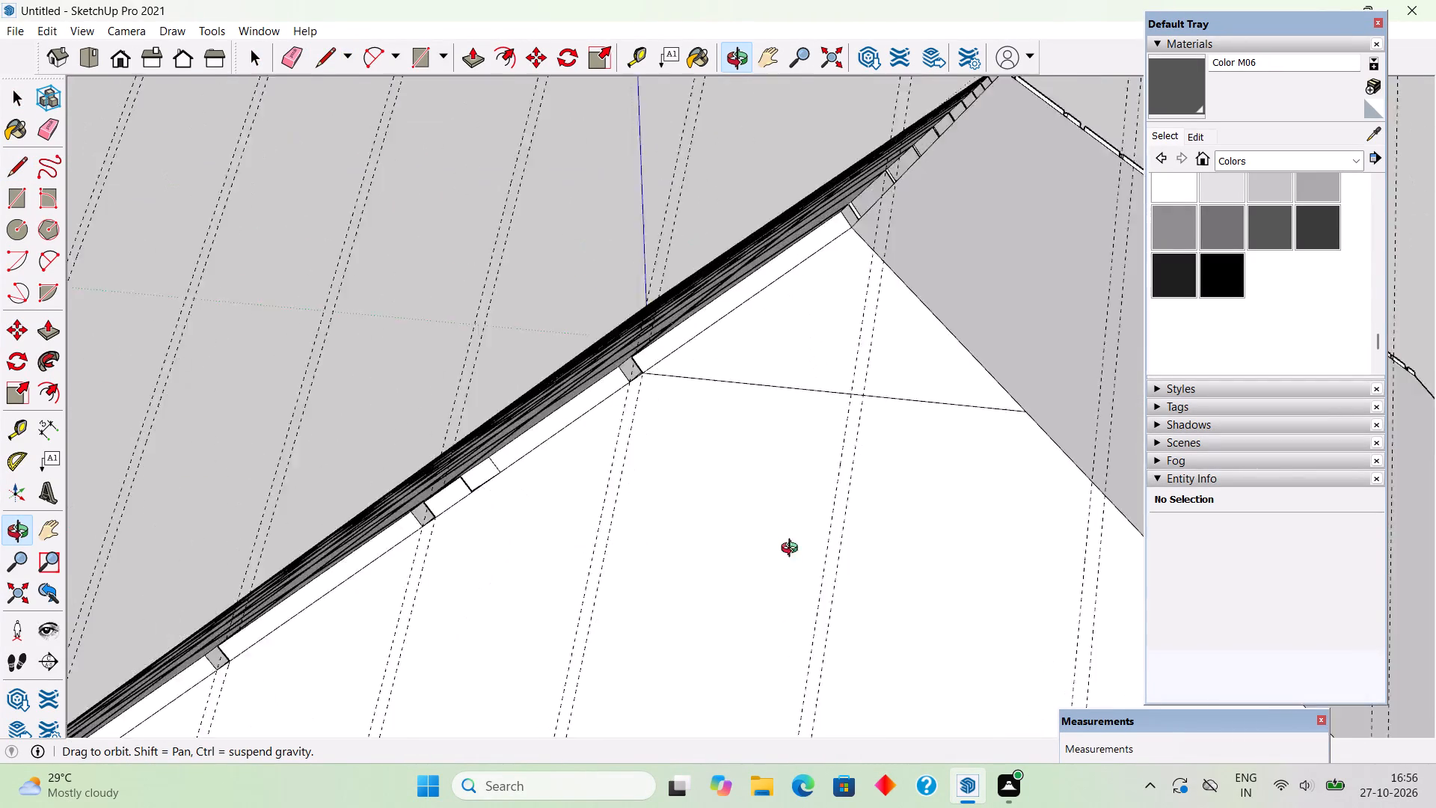
{"action": "middle_click_drag", "start_coordinate": [793, 550], "coordinate": [951, 539]}
{"action": "key", "text": "space"}
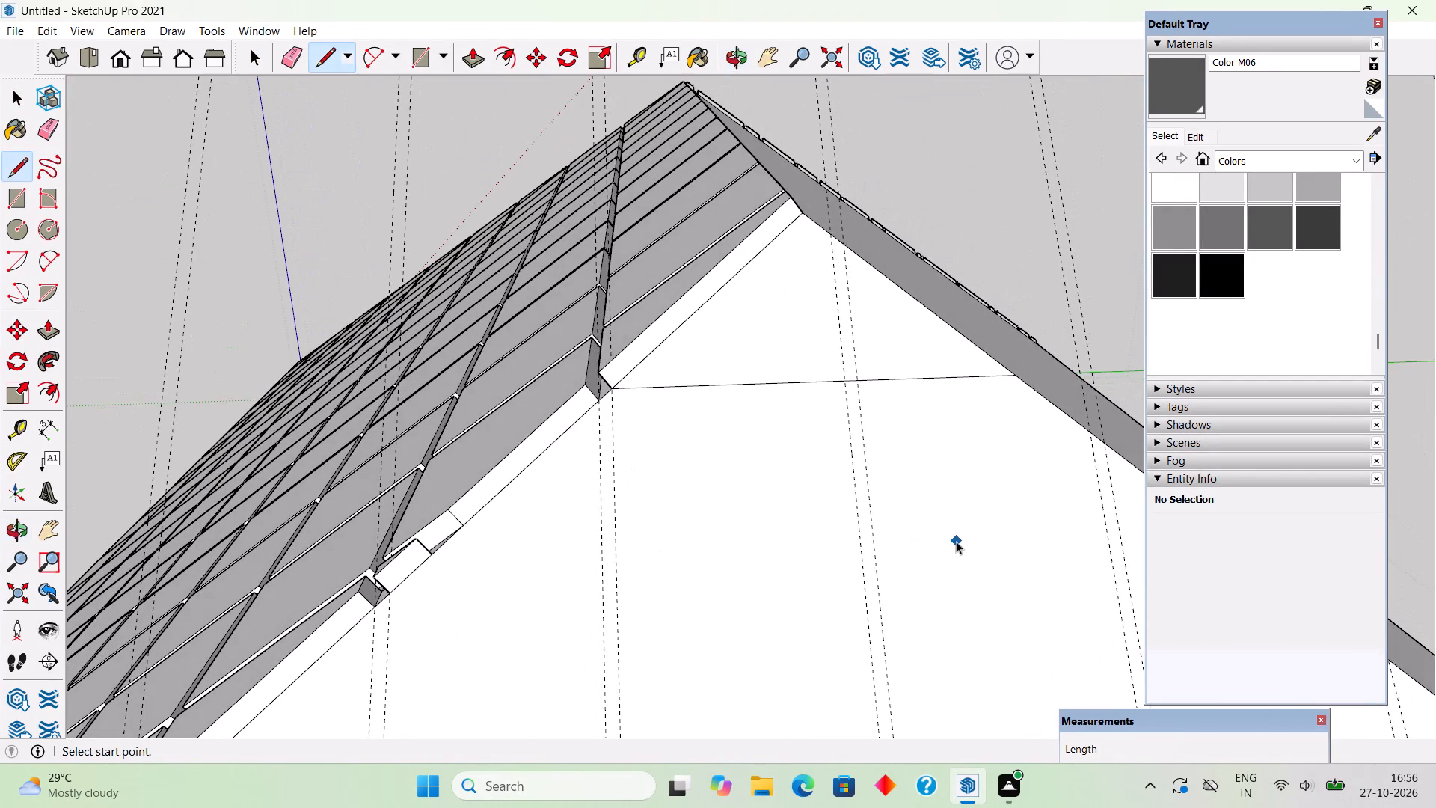
Place a guide along the new line and a parallel guide about 1 1/8" below it through the strip's lower corner.
{"action": "type", "text": "t"}
{"action": "double_click", "coordinate": [817, 384]}
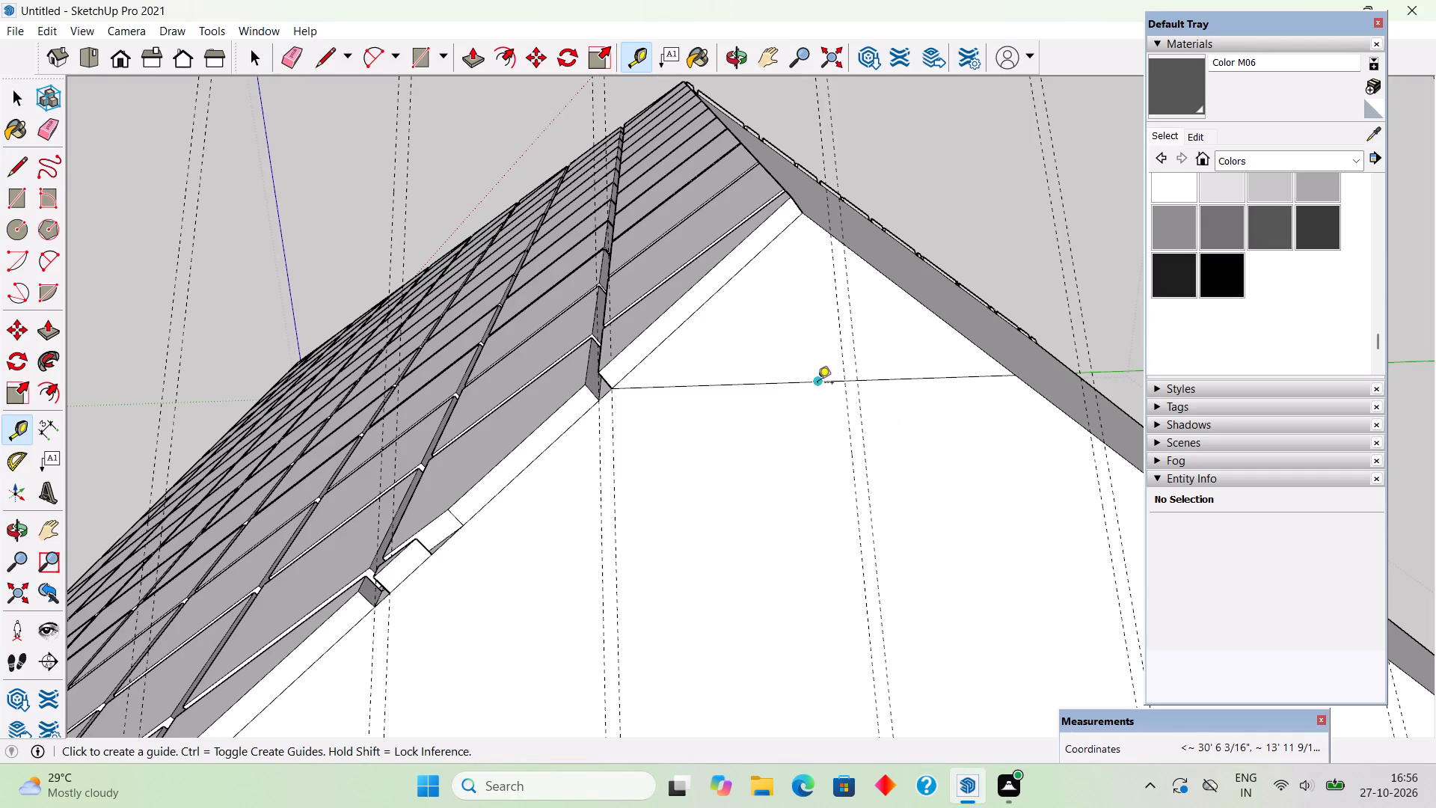
{"action": "left_click", "coordinate": [817, 384]}
{"action": "scroll", "coordinate": [604, 406], "scroll_direction": "up", "scroll_amount": 5}
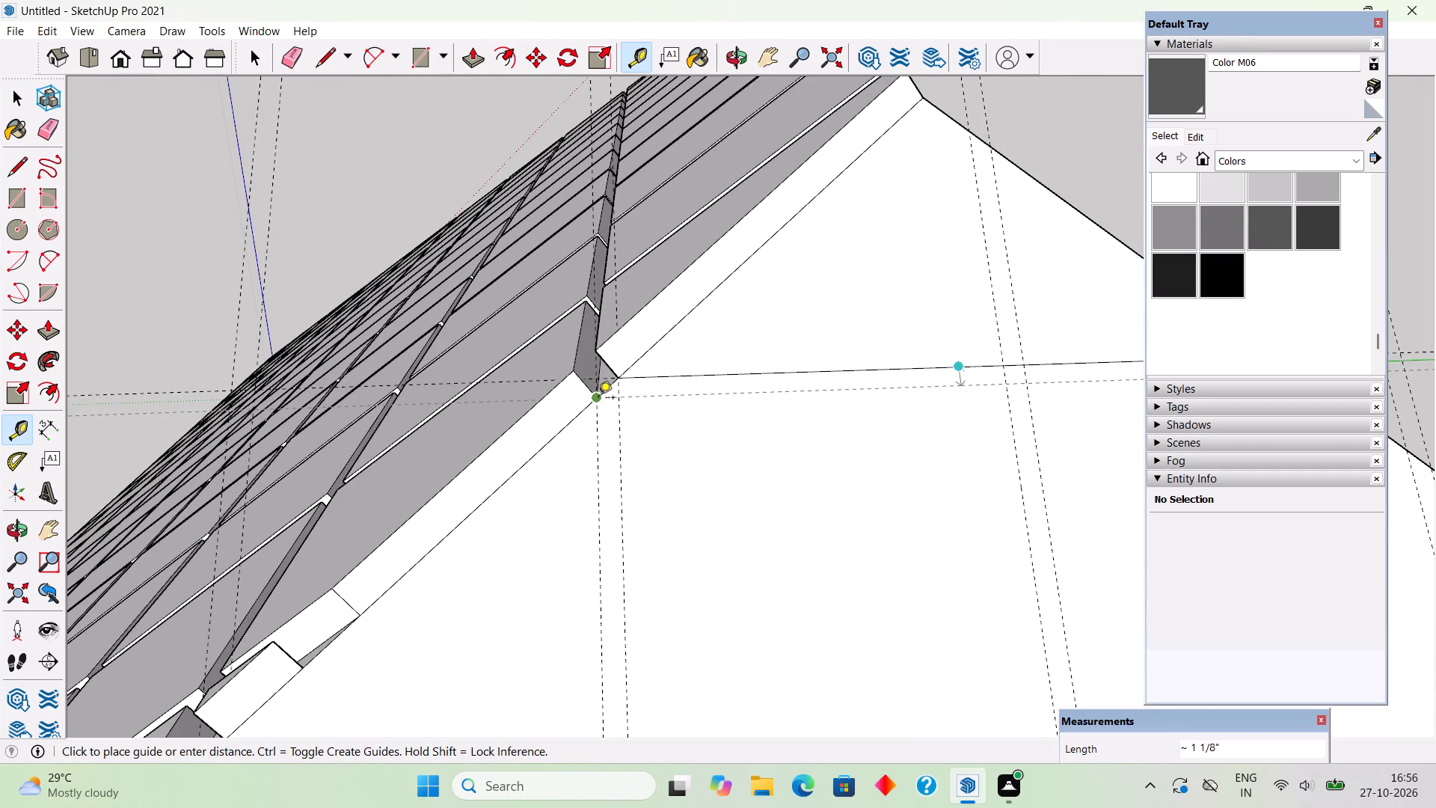
{"action": "scroll", "coordinate": [598, 399], "scroll_direction": "up", "scroll_amount": 5}
{"action": "left_click", "coordinate": [598, 399]}
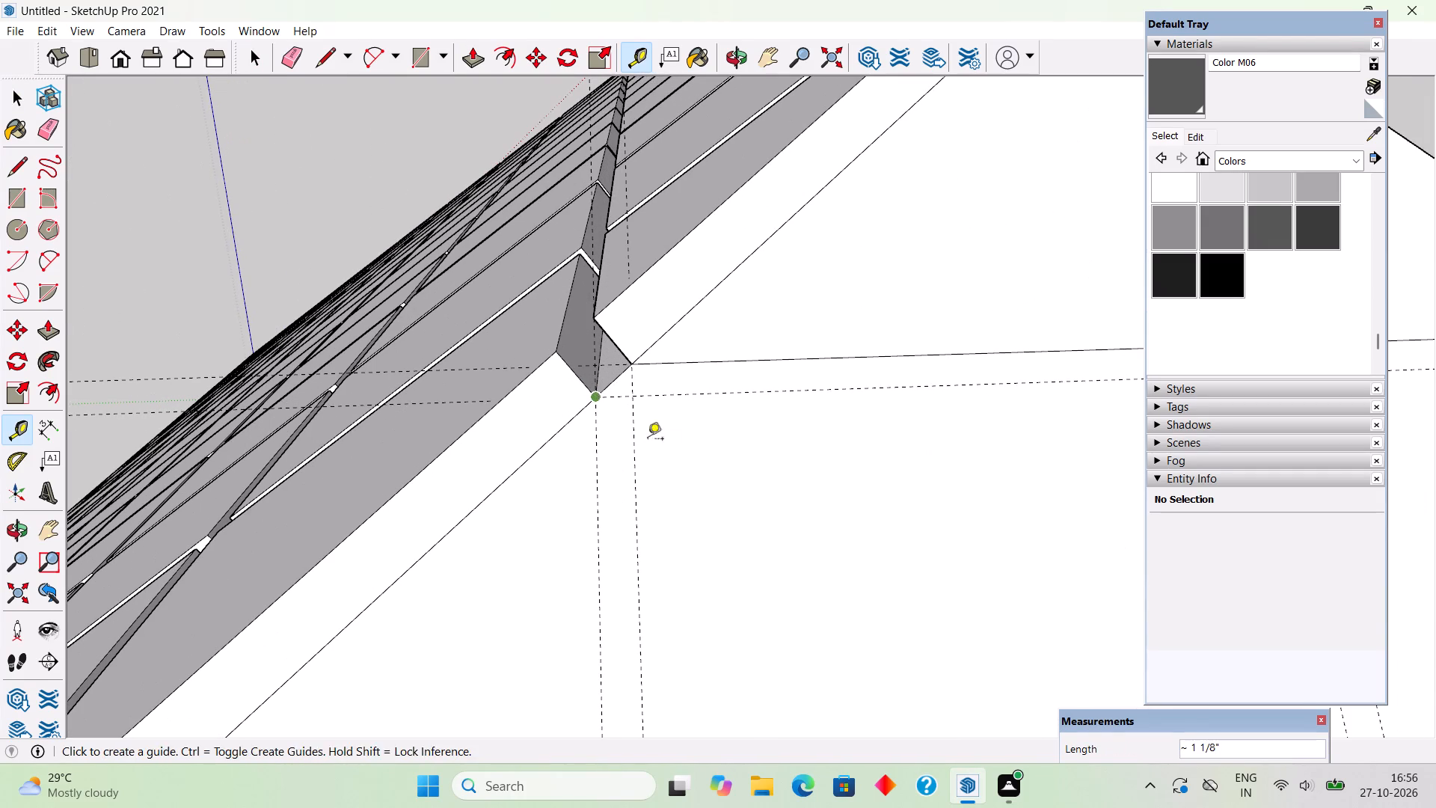
Delete the drawn line across the end slope, keeping the two horizontal guides.
{"action": "middle_click_drag", "start_coordinate": [735, 520], "coordinate": [939, 488]}
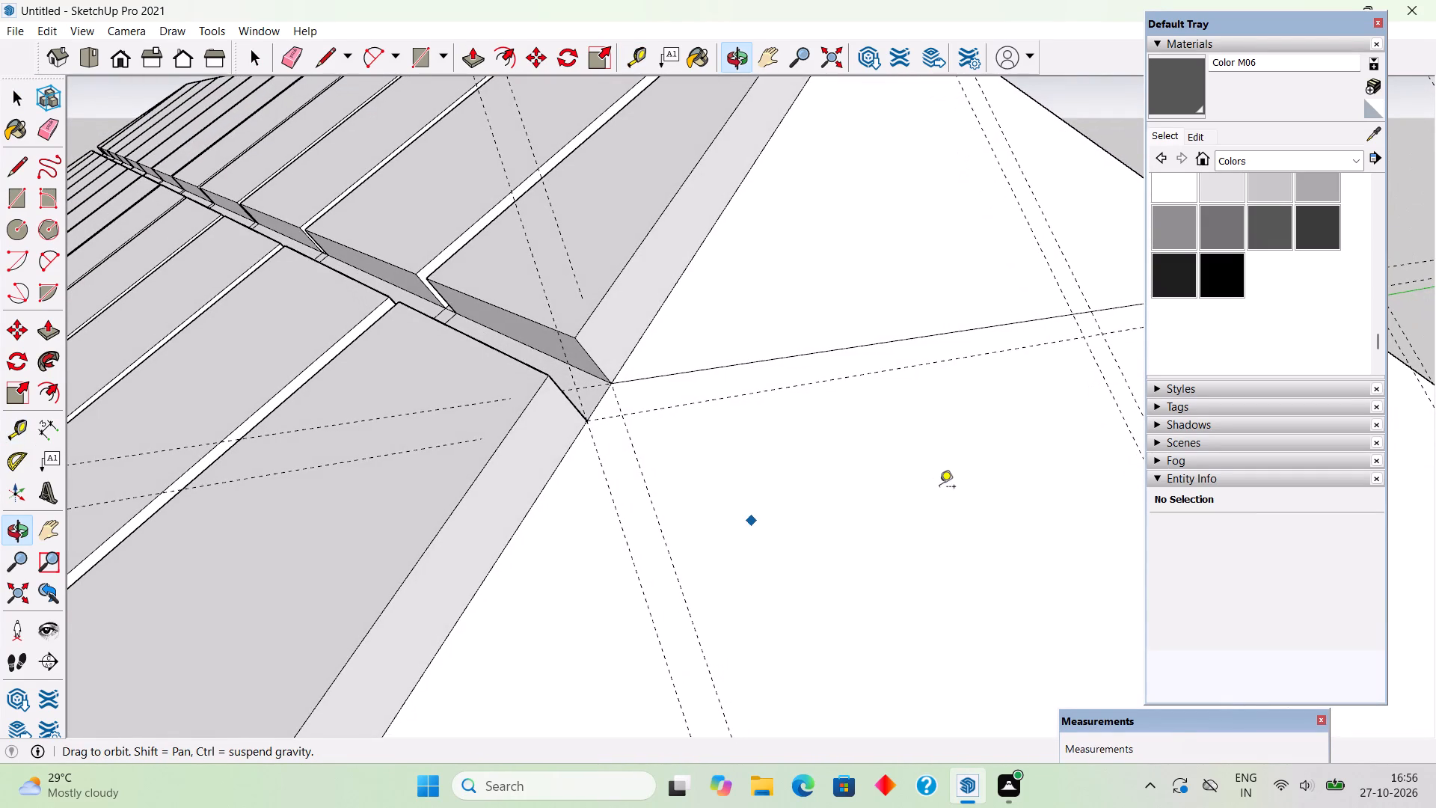
{"action": "key", "text": "space"}
{"action": "left_click", "coordinate": [875, 341]}
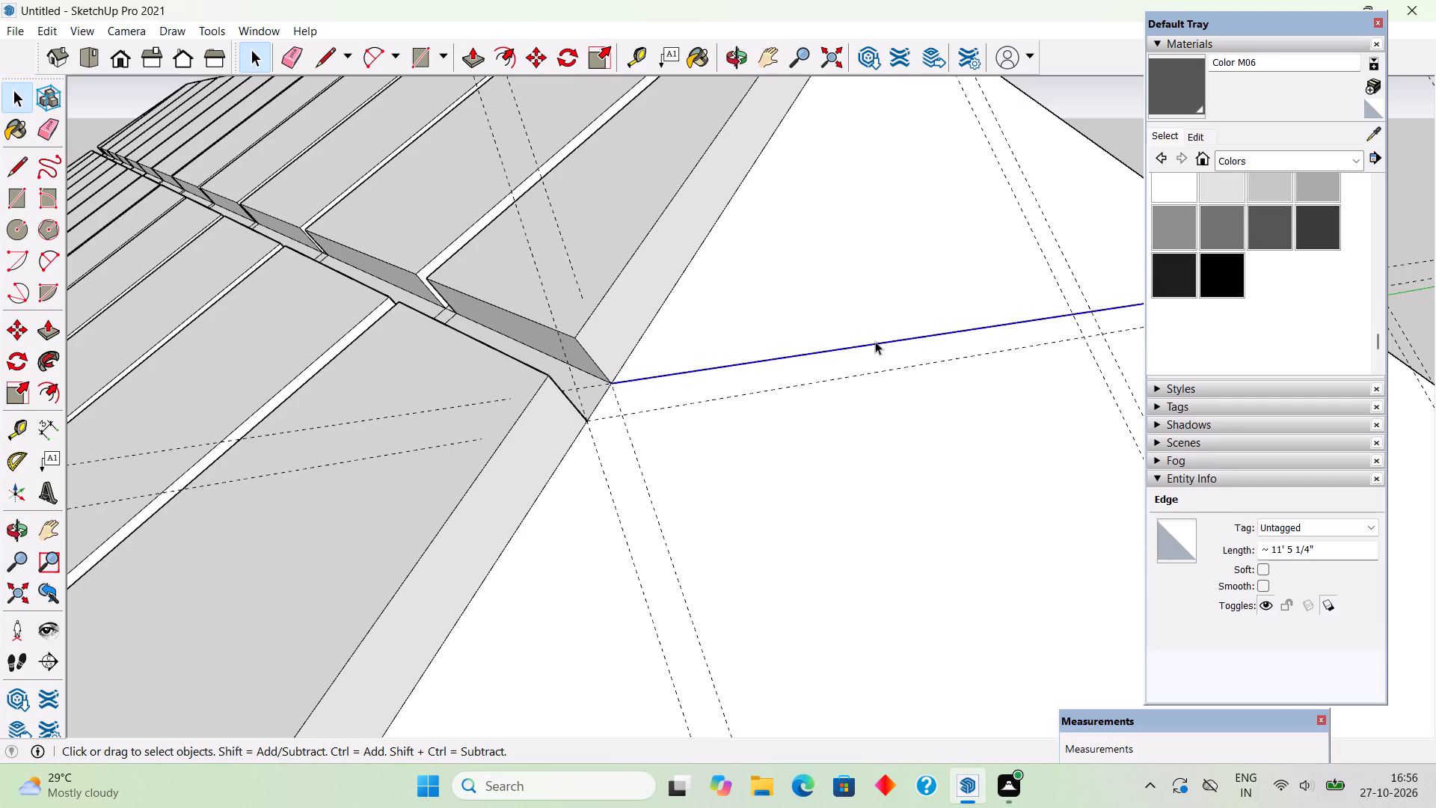
{"action": "key", "text": "Delete"}
Copy the horizontal guide pair about 3' 11/16" down to the next strip's end on the hip and repeat it 15 times.
{"action": "key", "text": "t"}
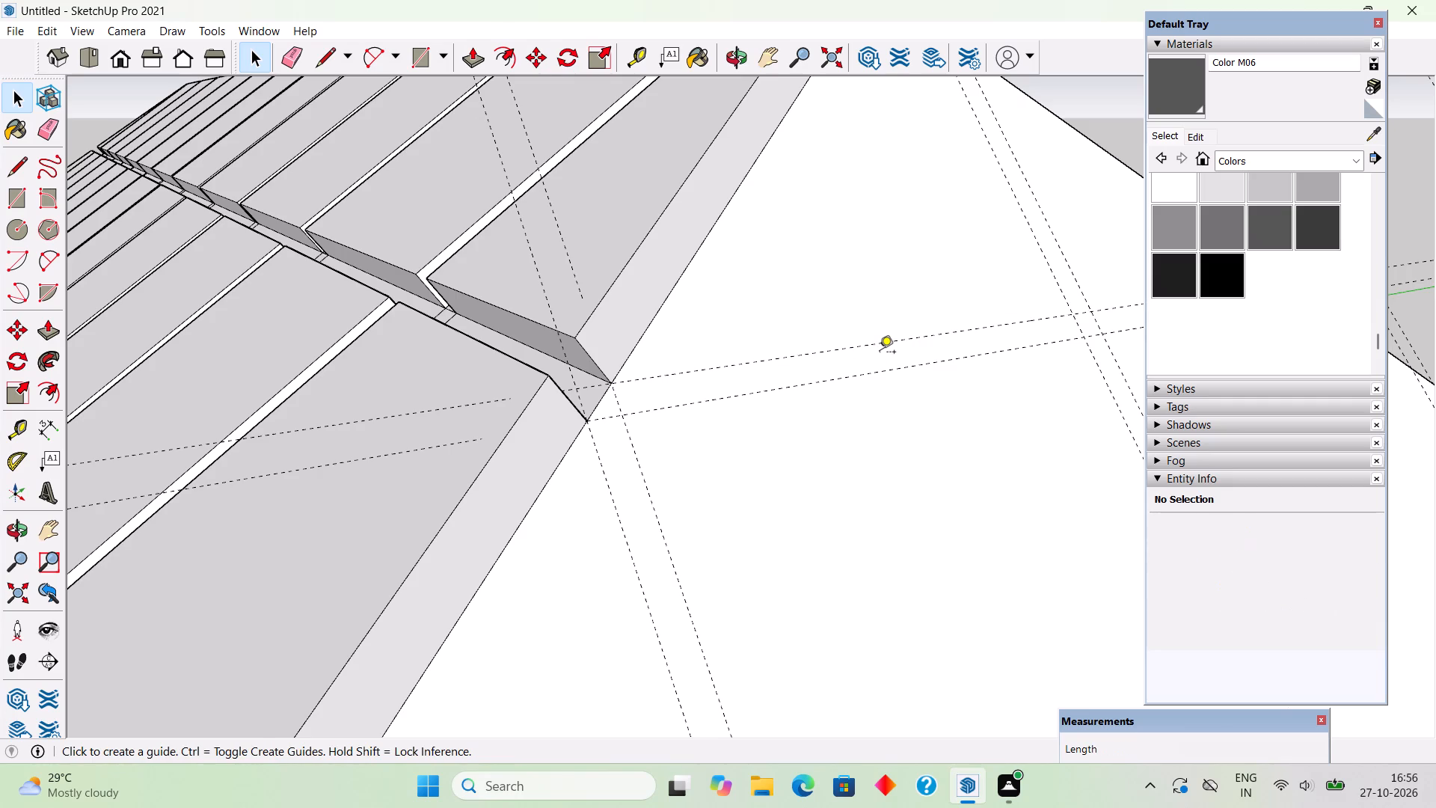
{"action": "key", "text": "m"}
{"action": "key", "text": "space"}
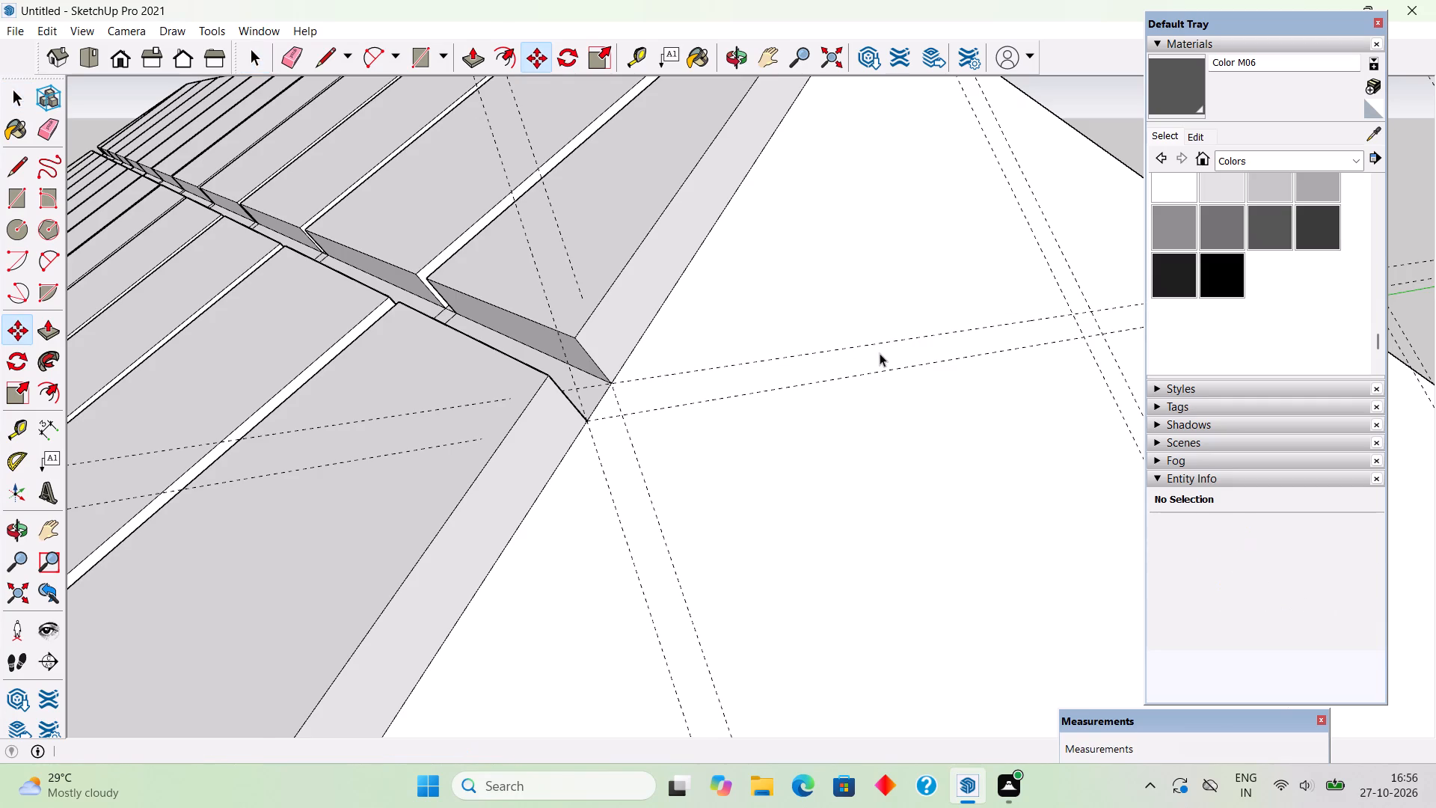
{"action": "left_click", "coordinate": [884, 341]}
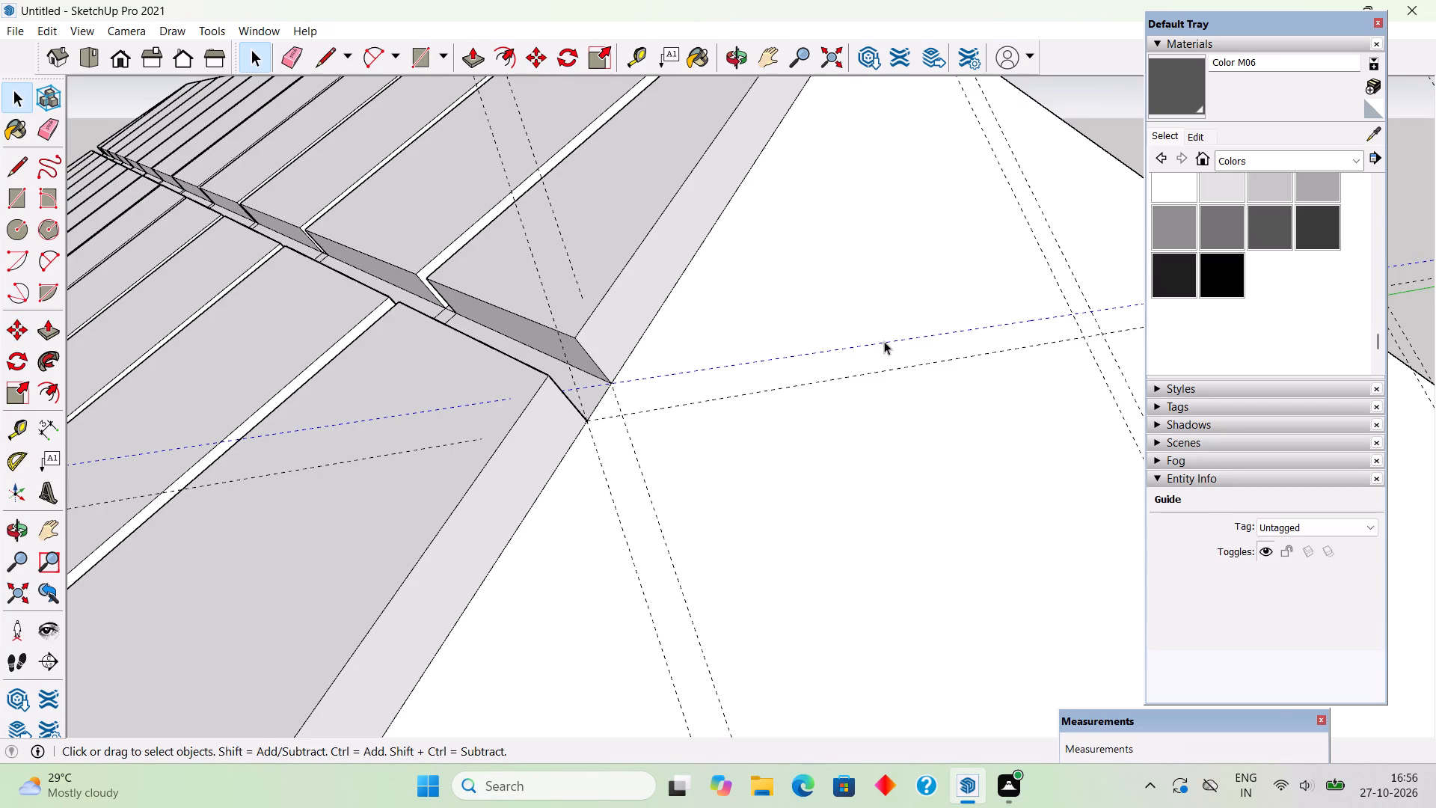
{"action": "left_click", "coordinate": [897, 368], "text": "ctrl"}
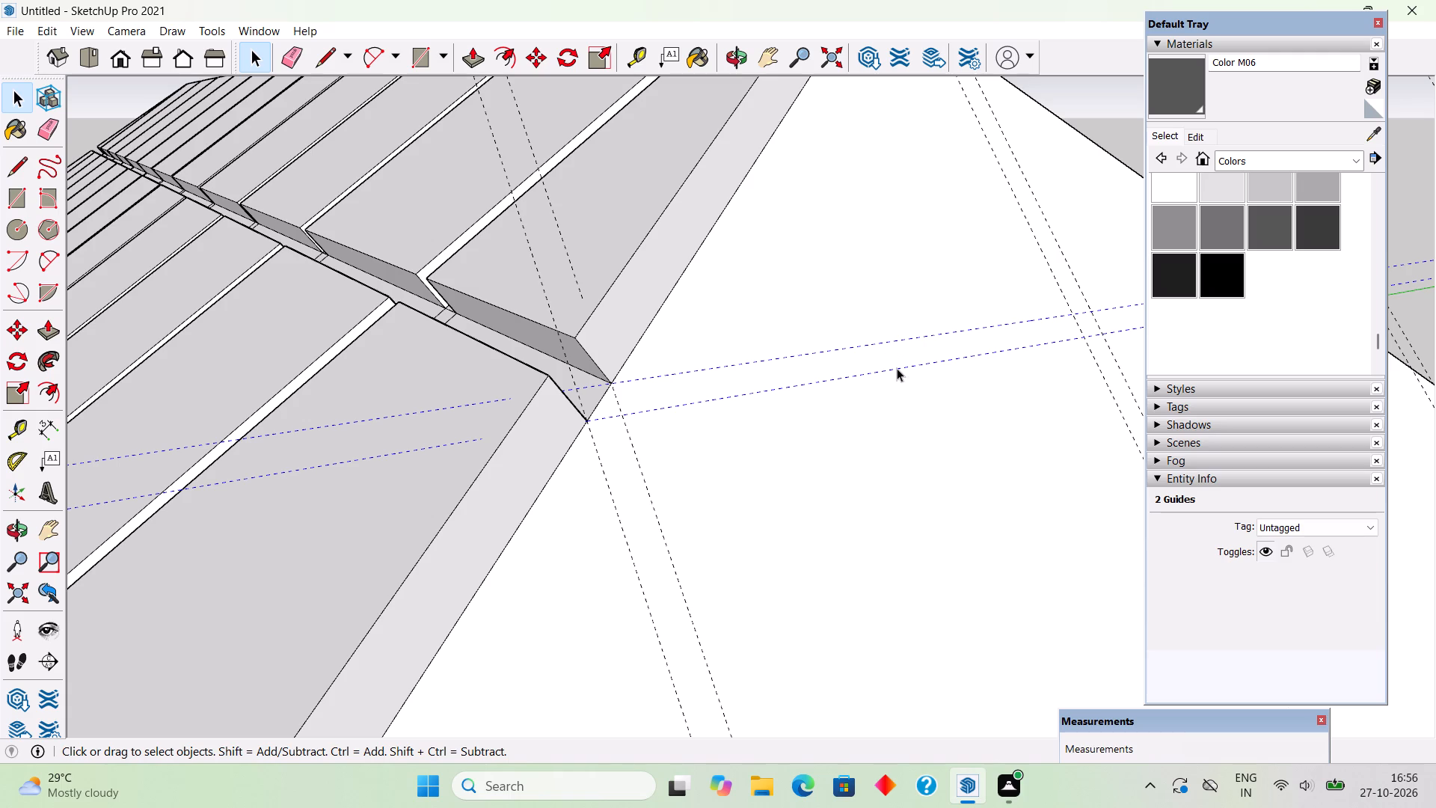
{"action": "key", "text": "m"}
{"action": "left_click", "coordinate": [897, 368]}
{"action": "scroll", "coordinate": [880, 421], "scroll_direction": "down", "scroll_amount": 3}
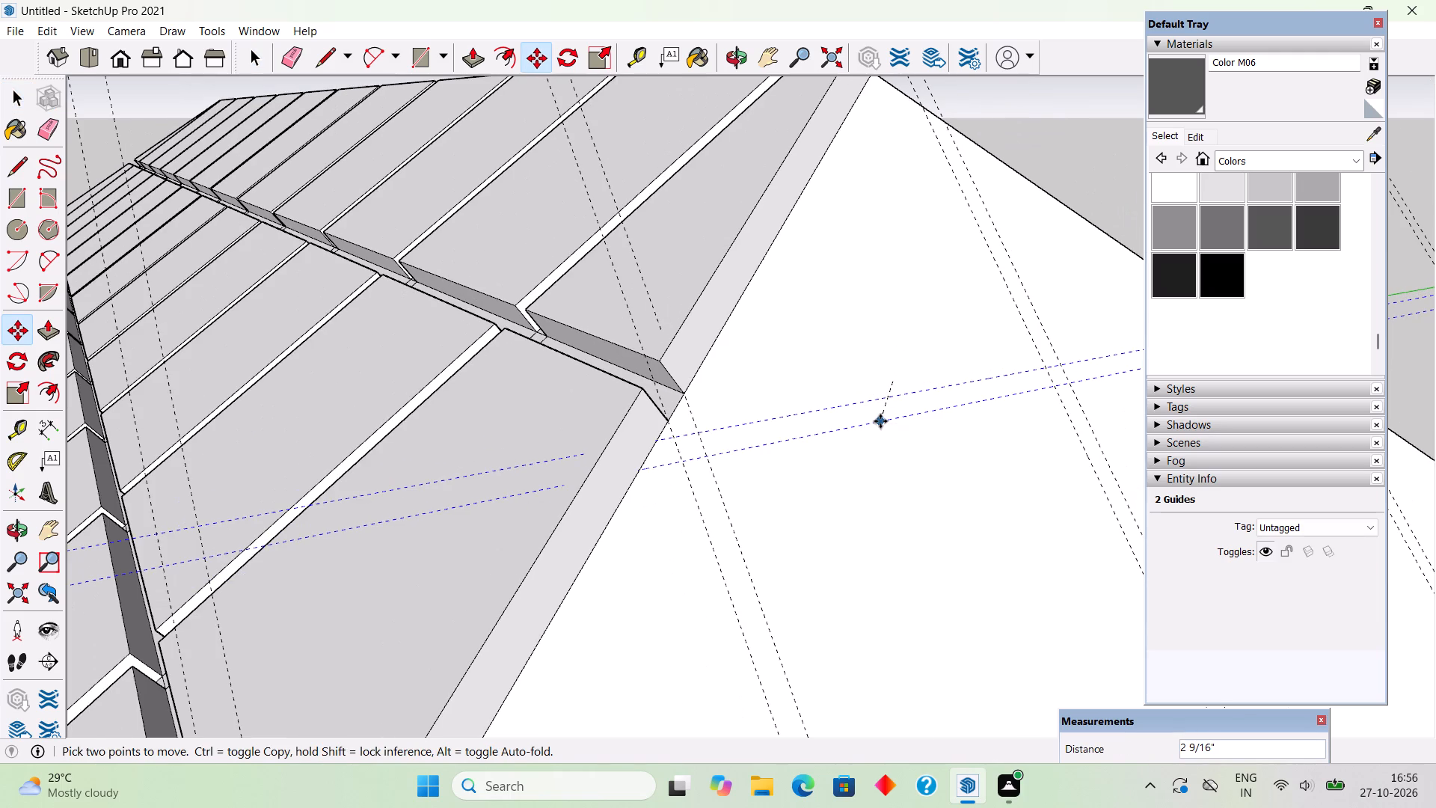
{"action": "scroll", "coordinate": [858, 434], "scroll_direction": "down", "scroll_amount": 7}
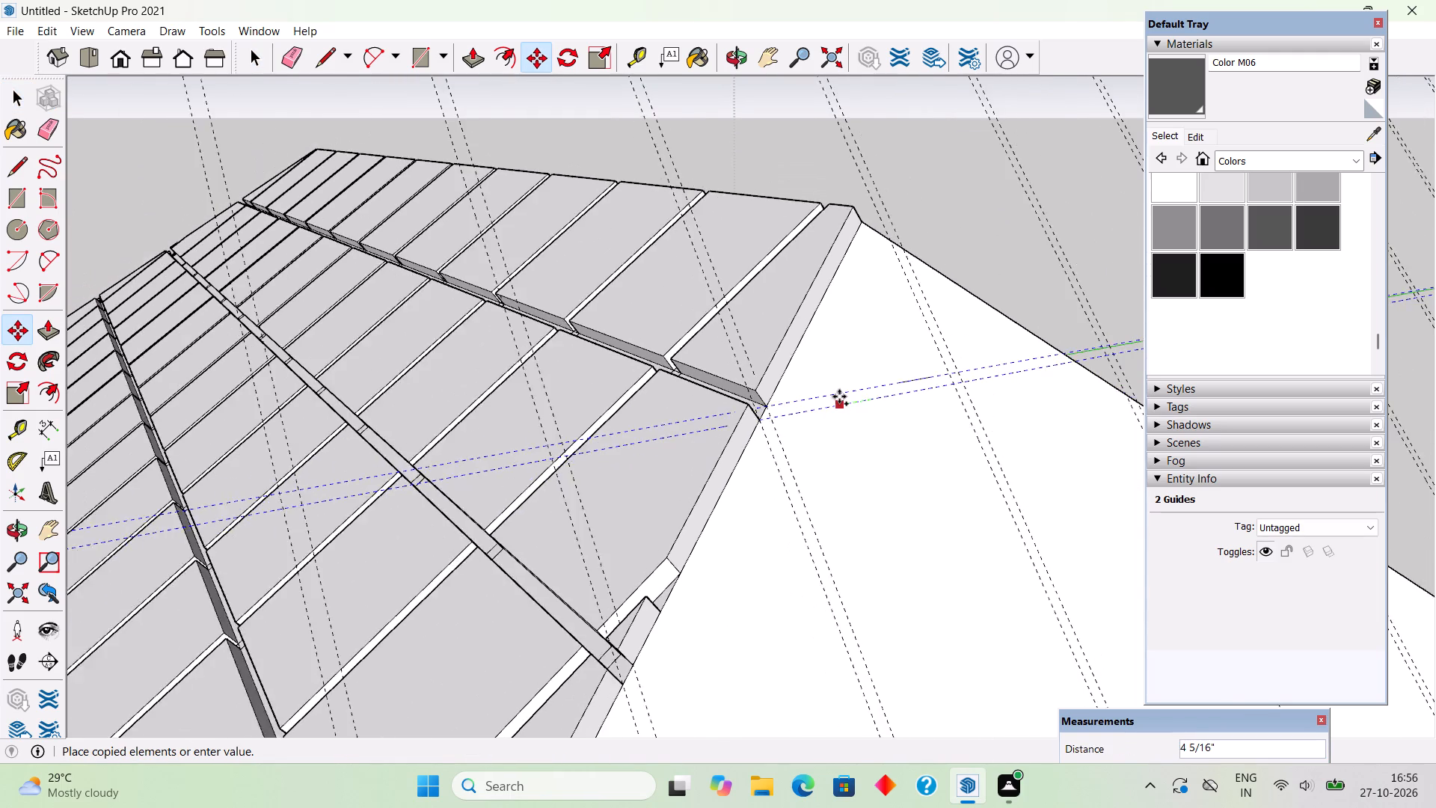
{"action": "scroll", "coordinate": [839, 397], "scroll_direction": "down", "scroll_amount": 2}
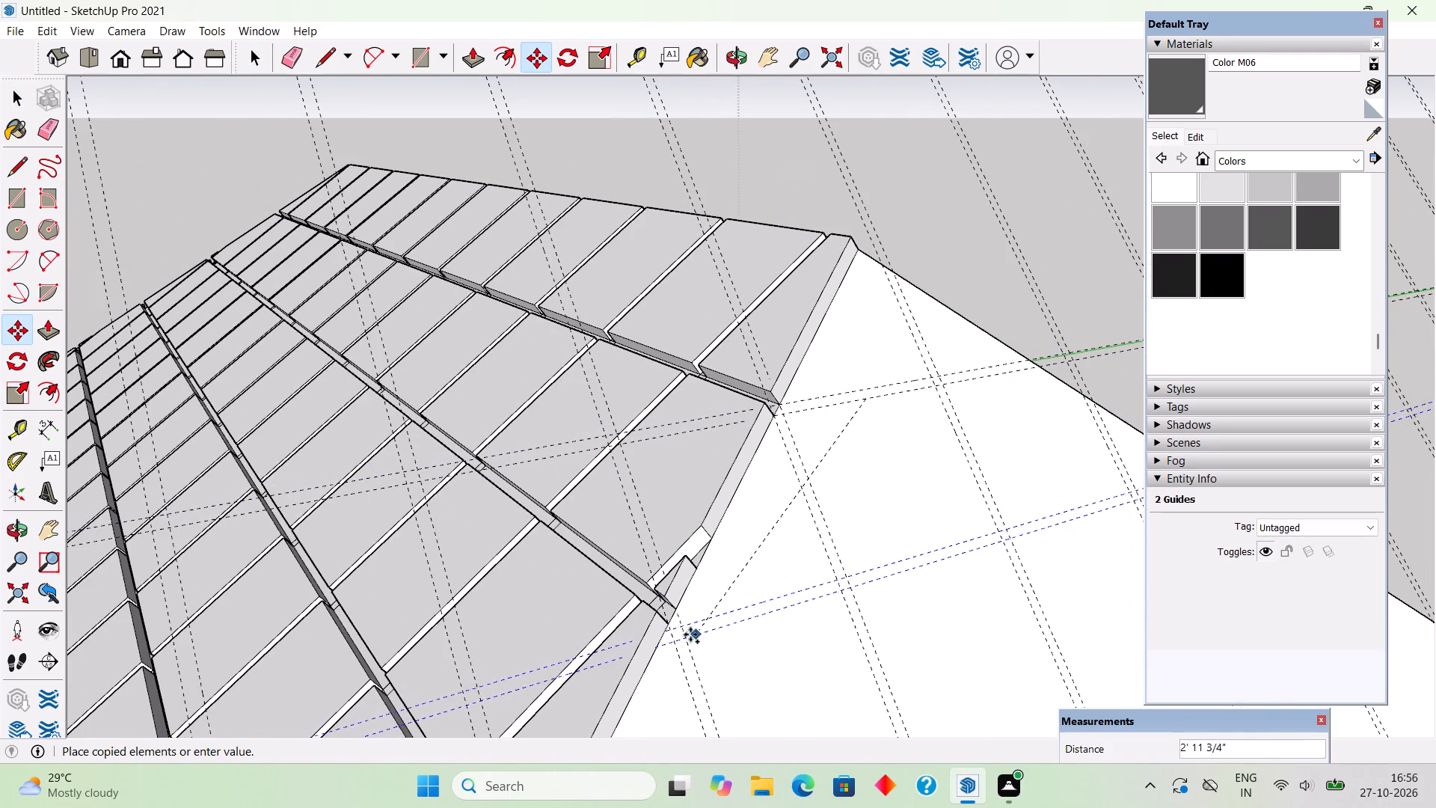
{"action": "scroll", "coordinate": [686, 632], "scroll_direction": "up", "scroll_amount": 6}
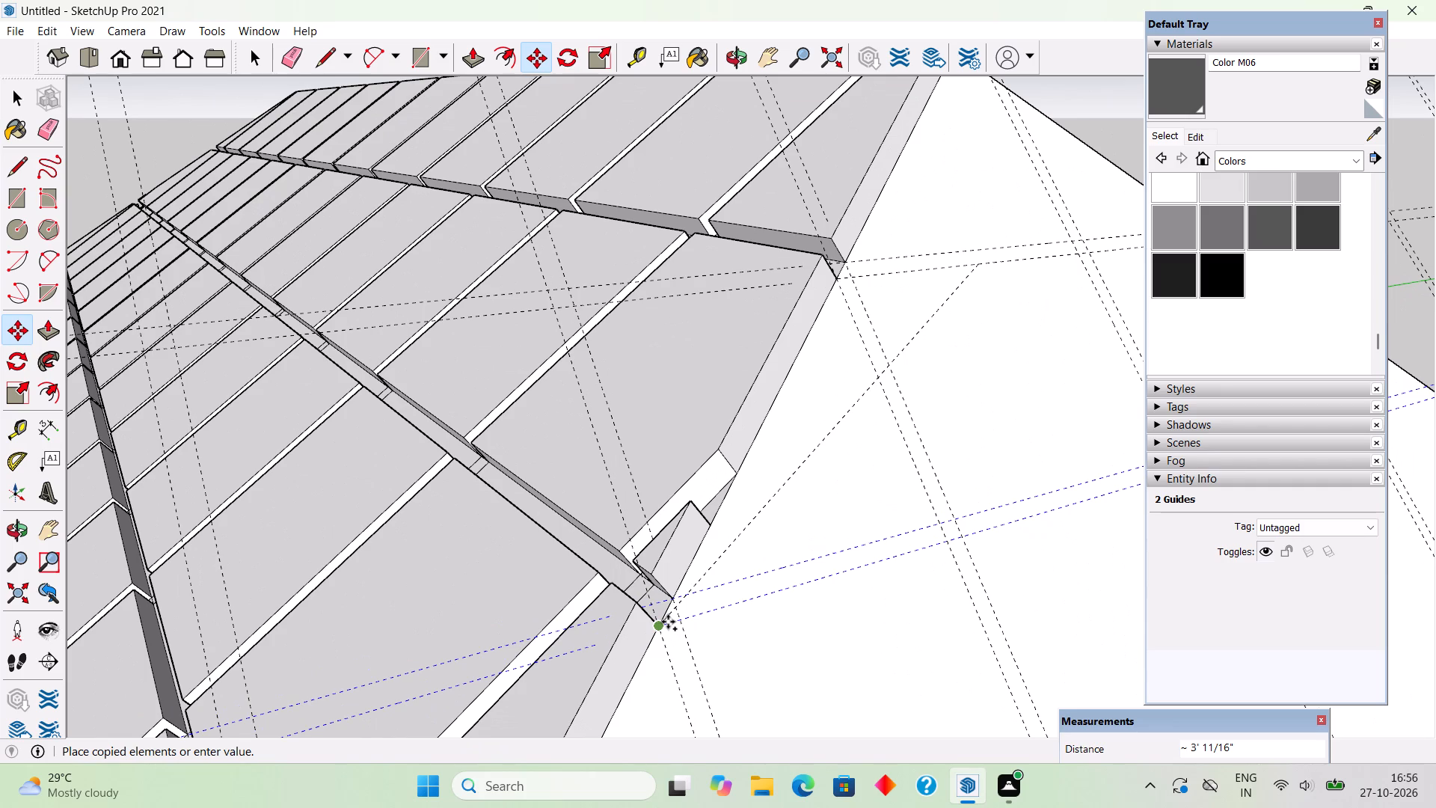
{"action": "left_click", "coordinate": [668, 622]}
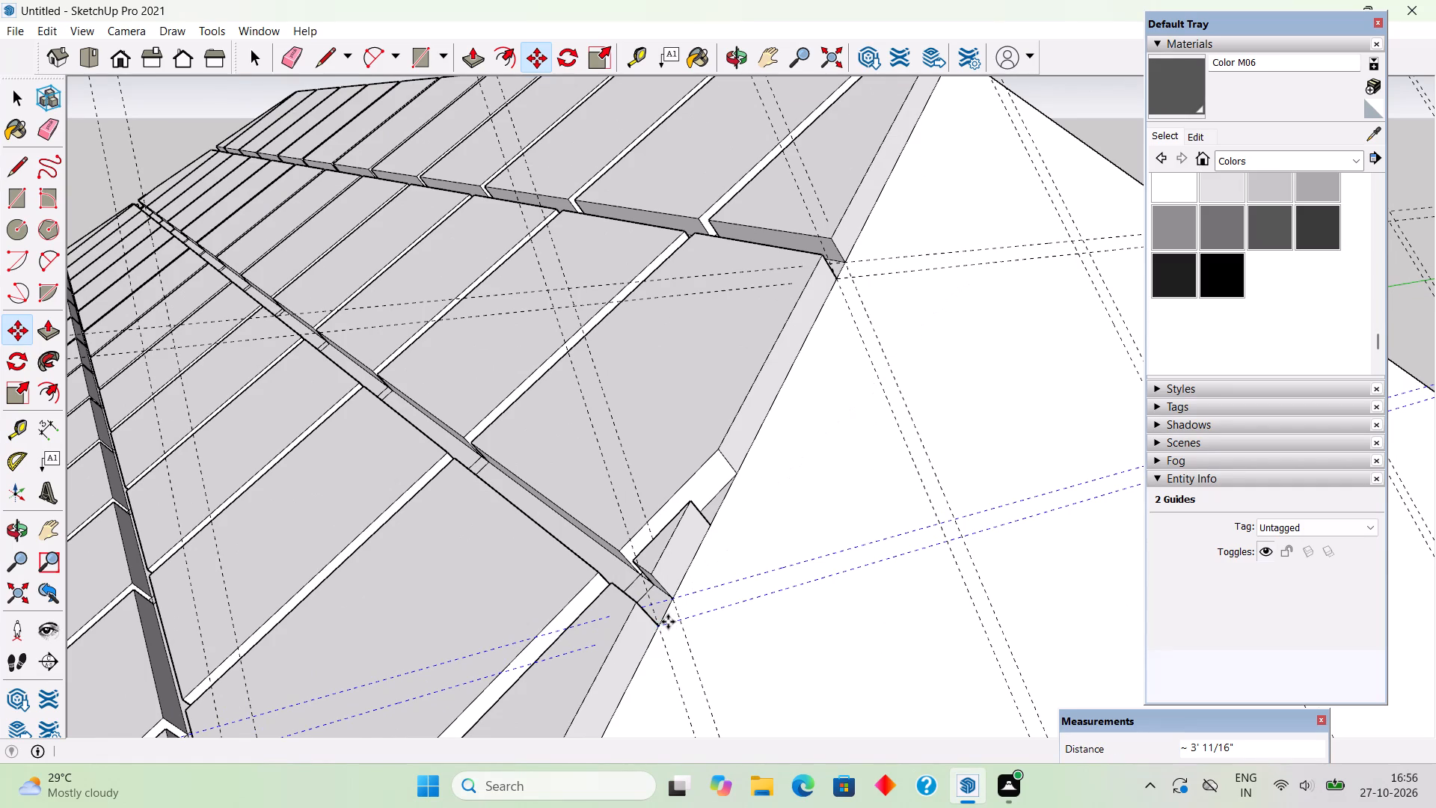
{"action": "key", "text": "x"}
{"action": "key", "text": "1"}
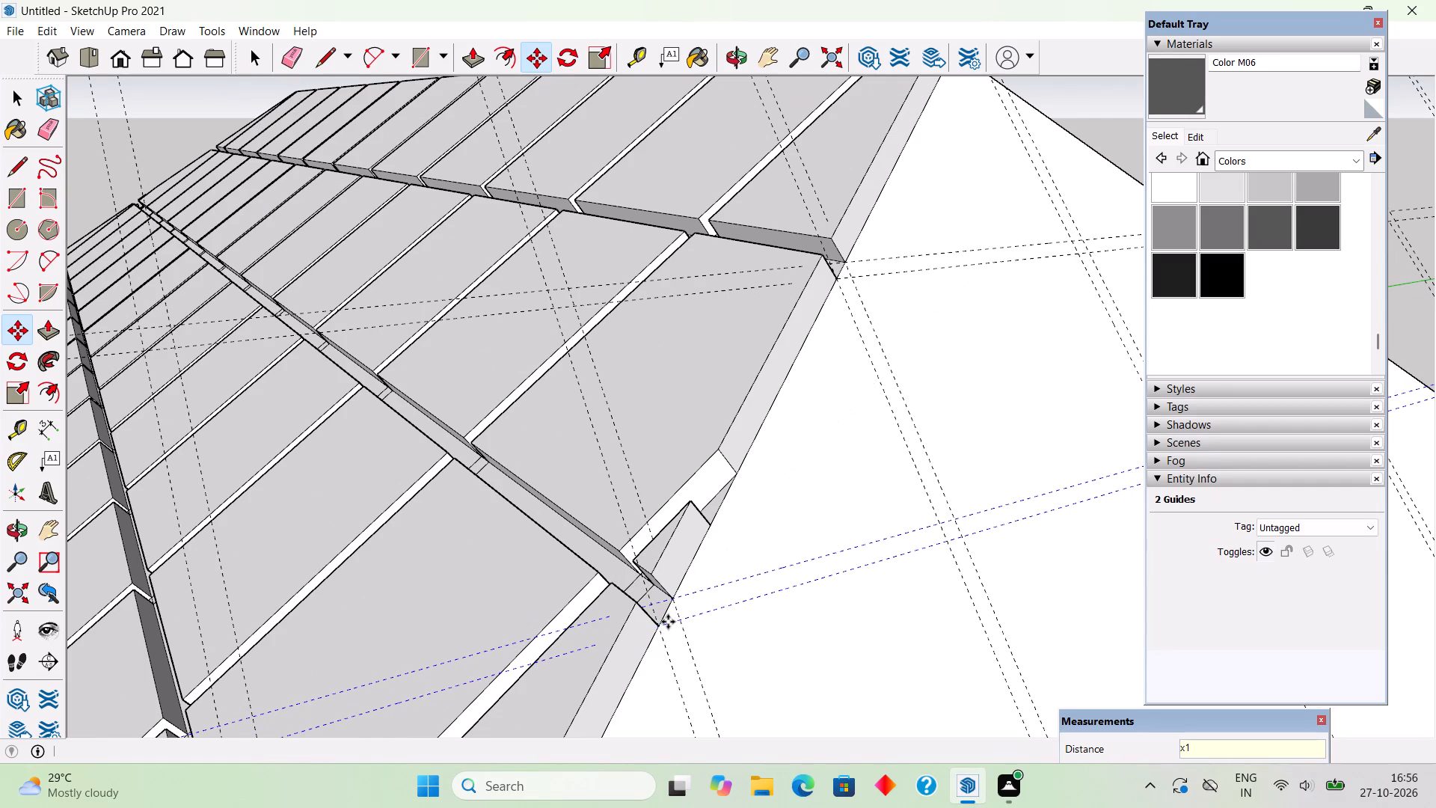
{"action": "key", "text": "5"}
{"action": "key", "text": "Return"}
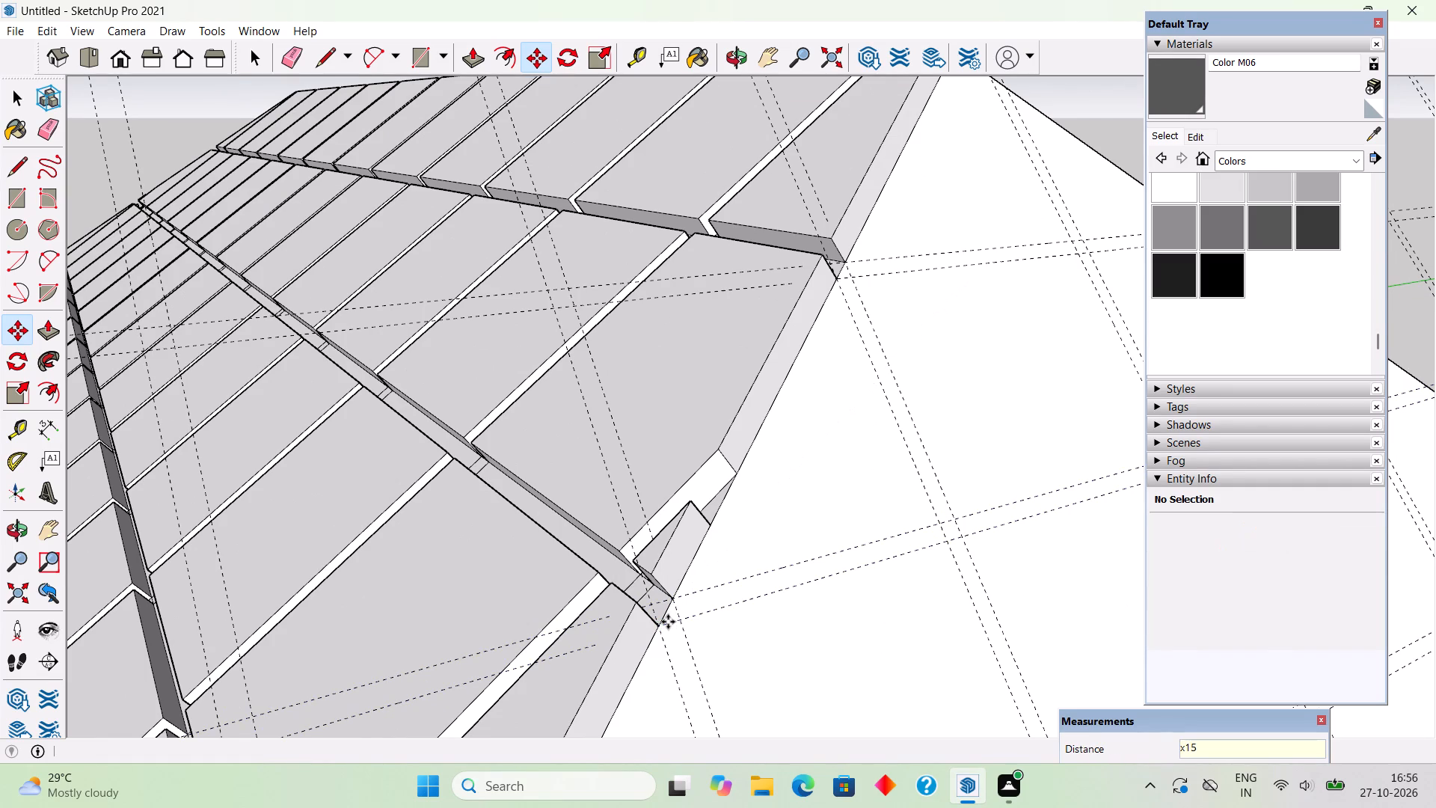
{"action": "key", "text": "space"}
Delete the surplus horizontal guides that lie beyond the end slope's eave.
{"action": "scroll", "coordinate": [690, 628], "scroll_direction": "down", "scroll_amount": 6}
{"action": "scroll", "coordinate": [739, 421], "scroll_direction": "down", "scroll_amount": 10}
{"action": "scroll", "coordinate": [765, 328], "scroll_direction": "down", "scroll_amount": 7}
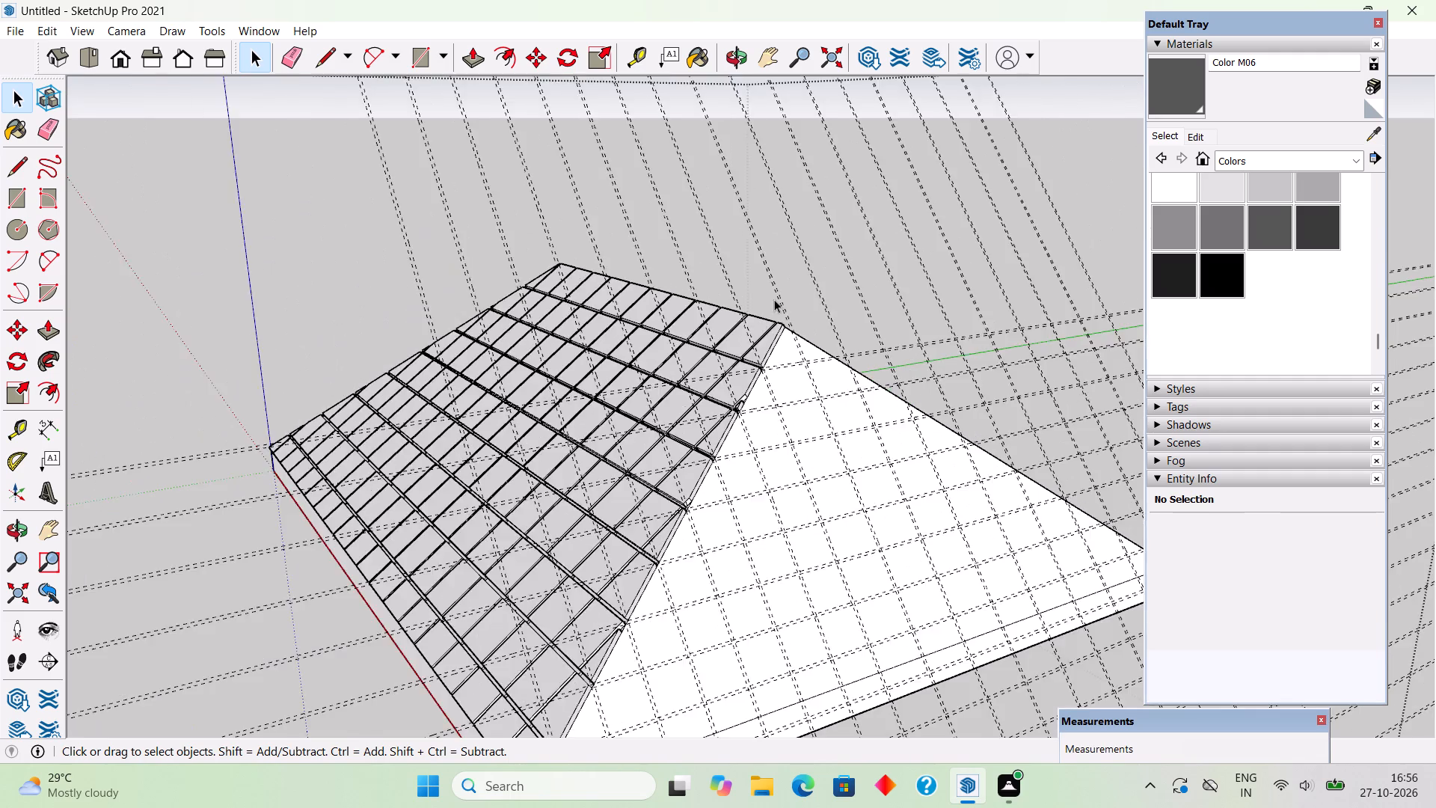
{"action": "scroll", "coordinate": [774, 299], "scroll_direction": "down", "scroll_amount": 3}
{"action": "scroll", "coordinate": [766, 649], "scroll_direction": "up", "scroll_amount": 6}
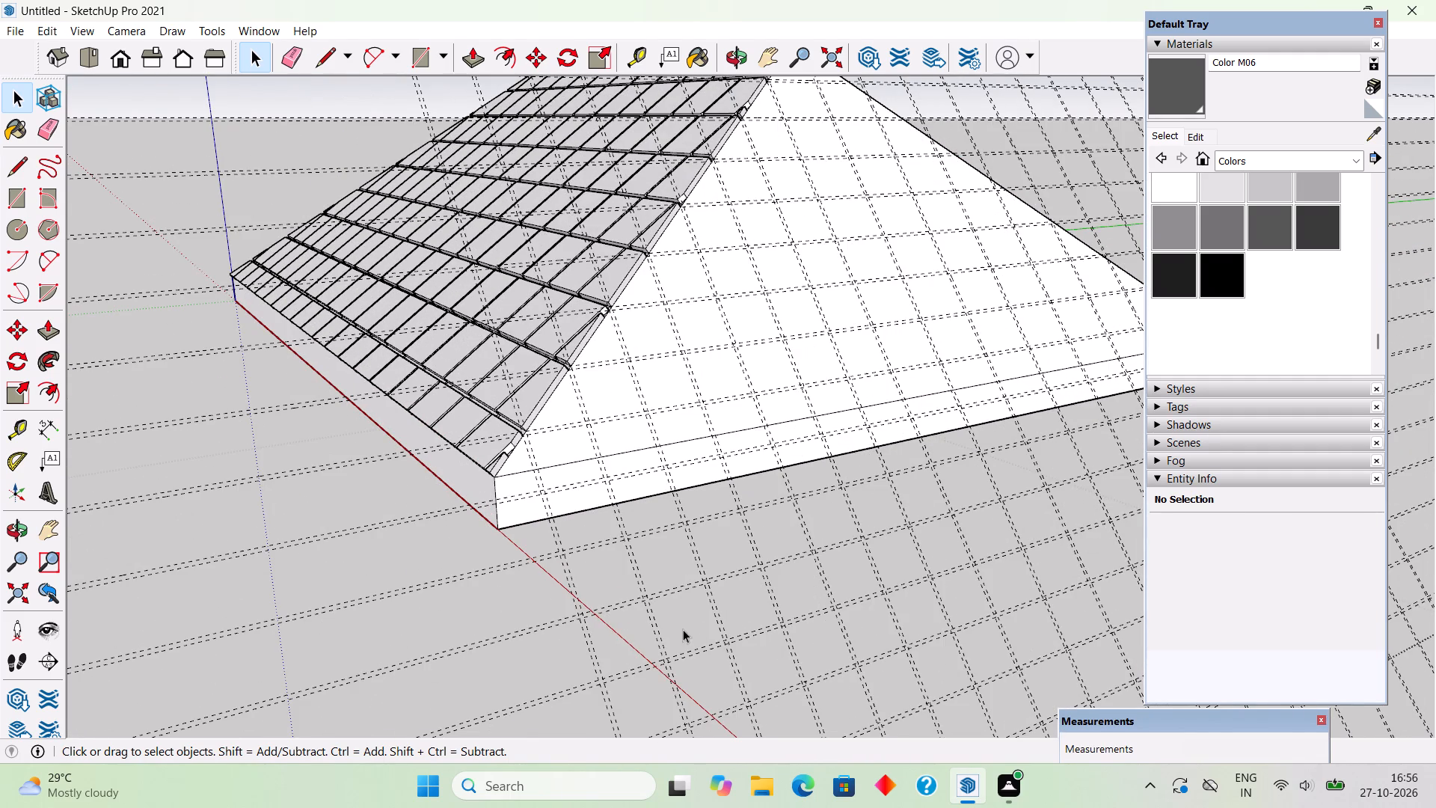
{"action": "scroll", "coordinate": [649, 619], "scroll_direction": "up", "scroll_amount": 1}
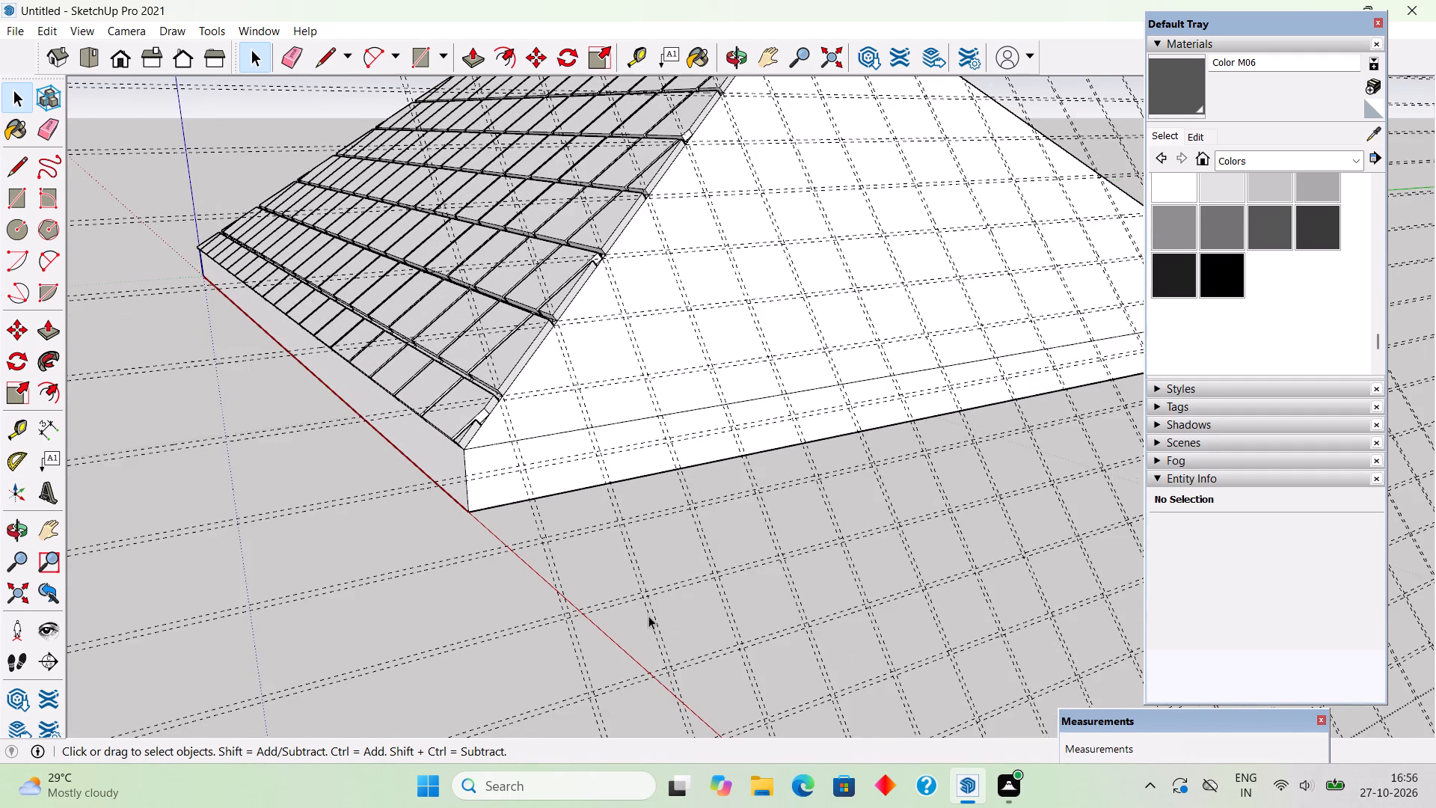
{"action": "scroll", "coordinate": [613, 537], "scroll_direction": "down", "scroll_amount": 13}
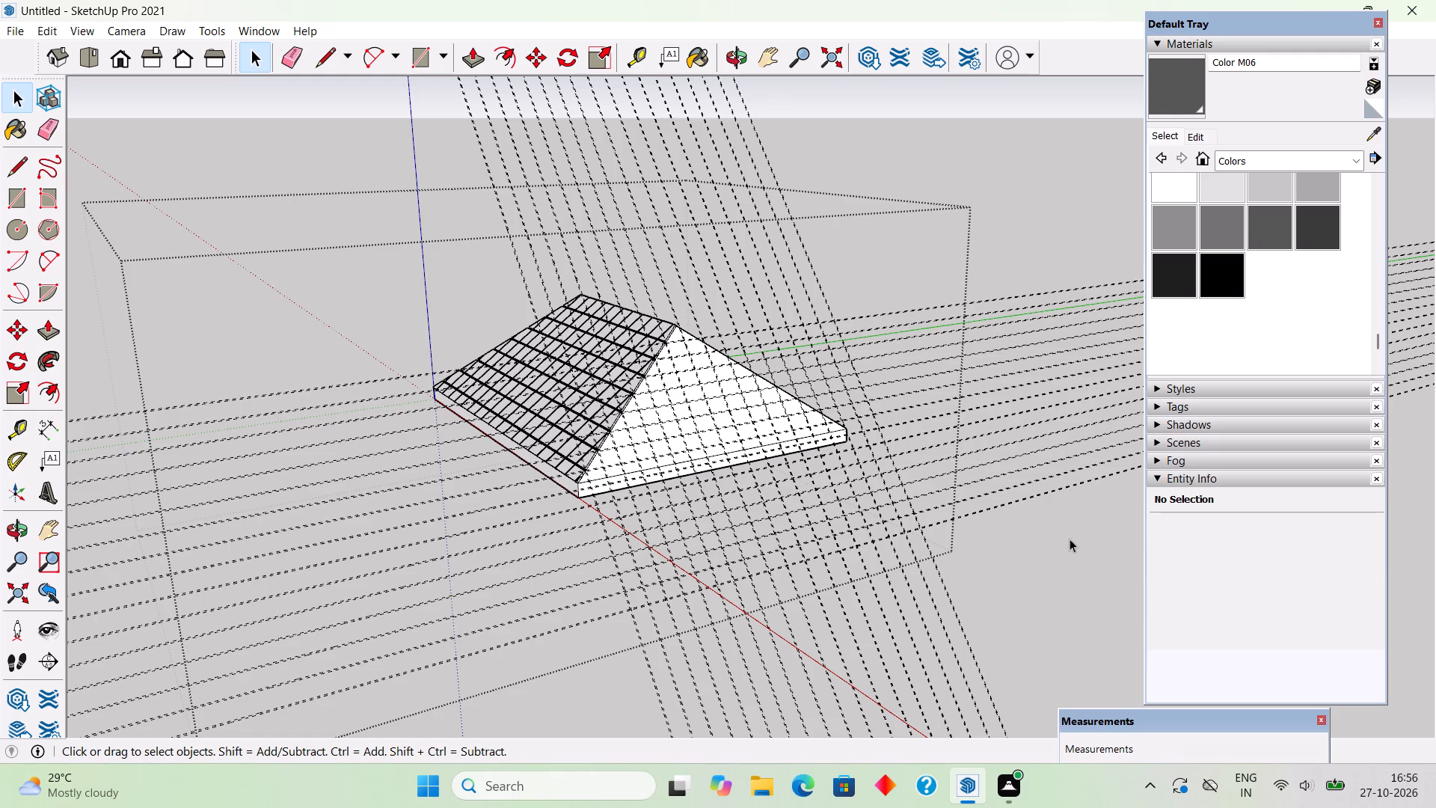
{"action": "left_click_drag", "start_coordinate": [1055, 524], "coordinate": [972, 411]}
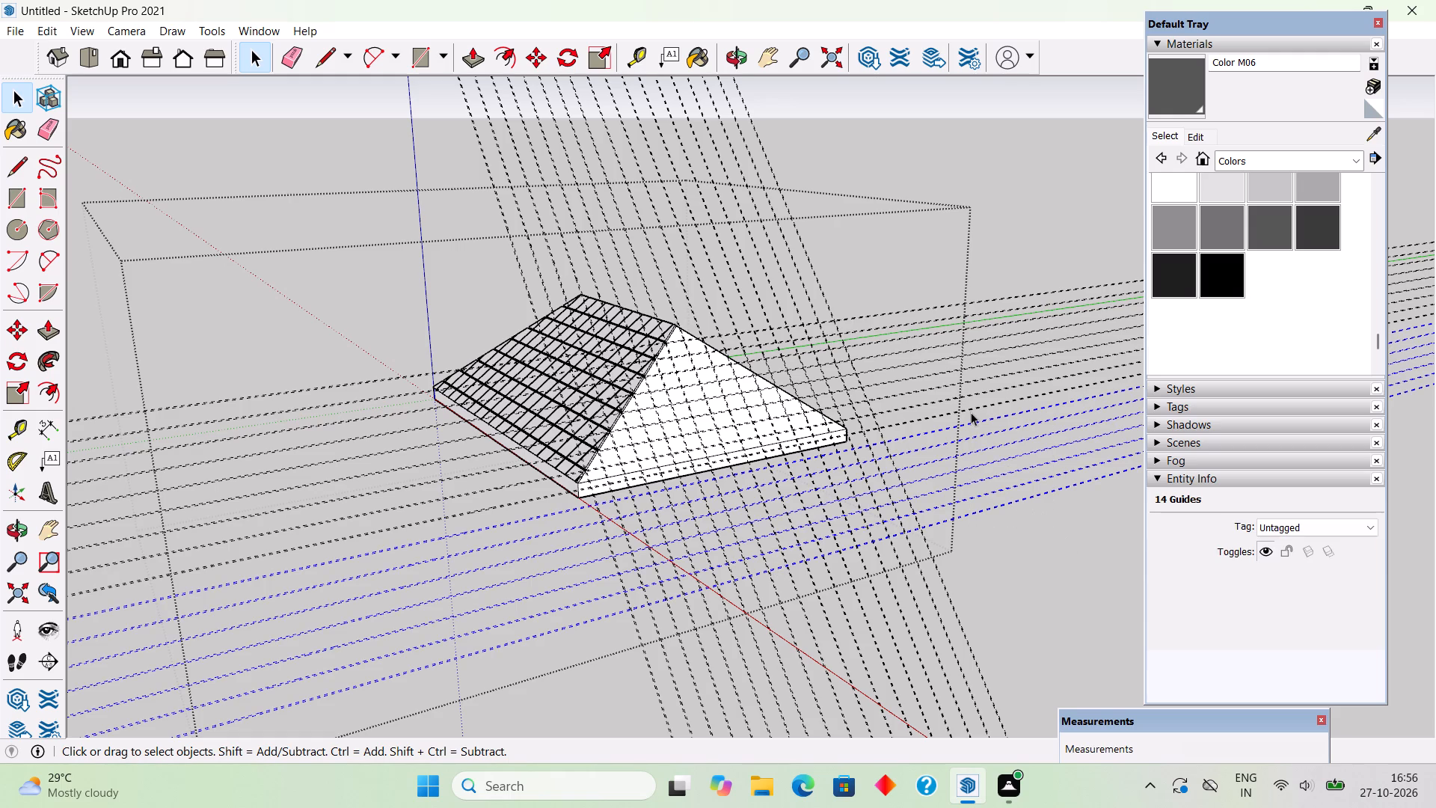
{"action": "key", "text": "Delete"}
Draw an edge about 10 9/16" long along the guide from the lowest strip's lower corner on the hip to the end slope's eave line.
{"action": "scroll", "coordinate": [595, 389], "scroll_direction": "up", "scroll_amount": 8}
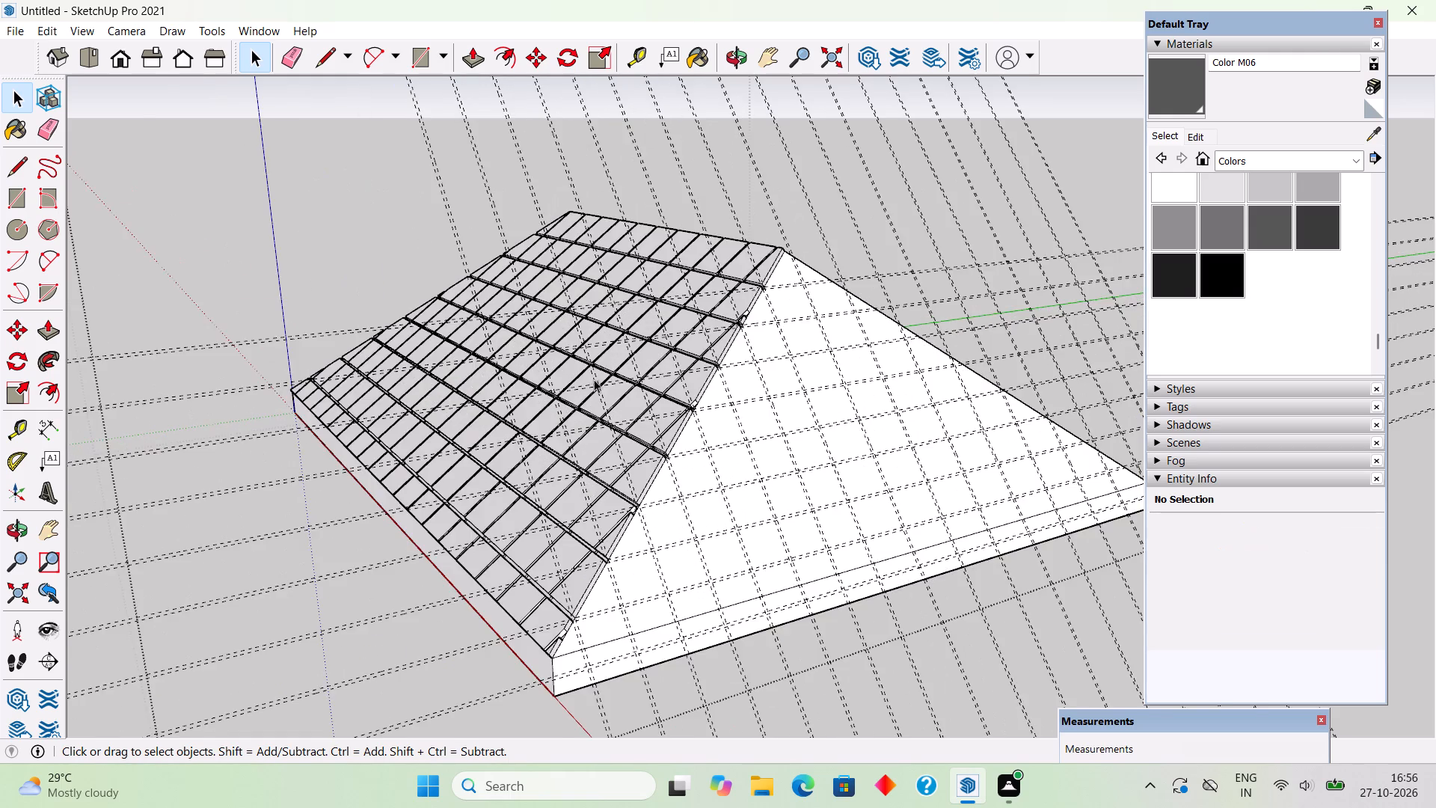
{"action": "scroll", "coordinate": [757, 549], "scroll_direction": "up", "scroll_amount": 4}
{"action": "middle_click_drag", "start_coordinate": [640, 426], "coordinate": [541, 391]}
{"action": "scroll", "coordinate": [273, 661], "scroll_direction": "up", "scroll_amount": 7}
{"action": "scroll", "coordinate": [344, 569], "scroll_direction": "up", "scroll_amount": 2}
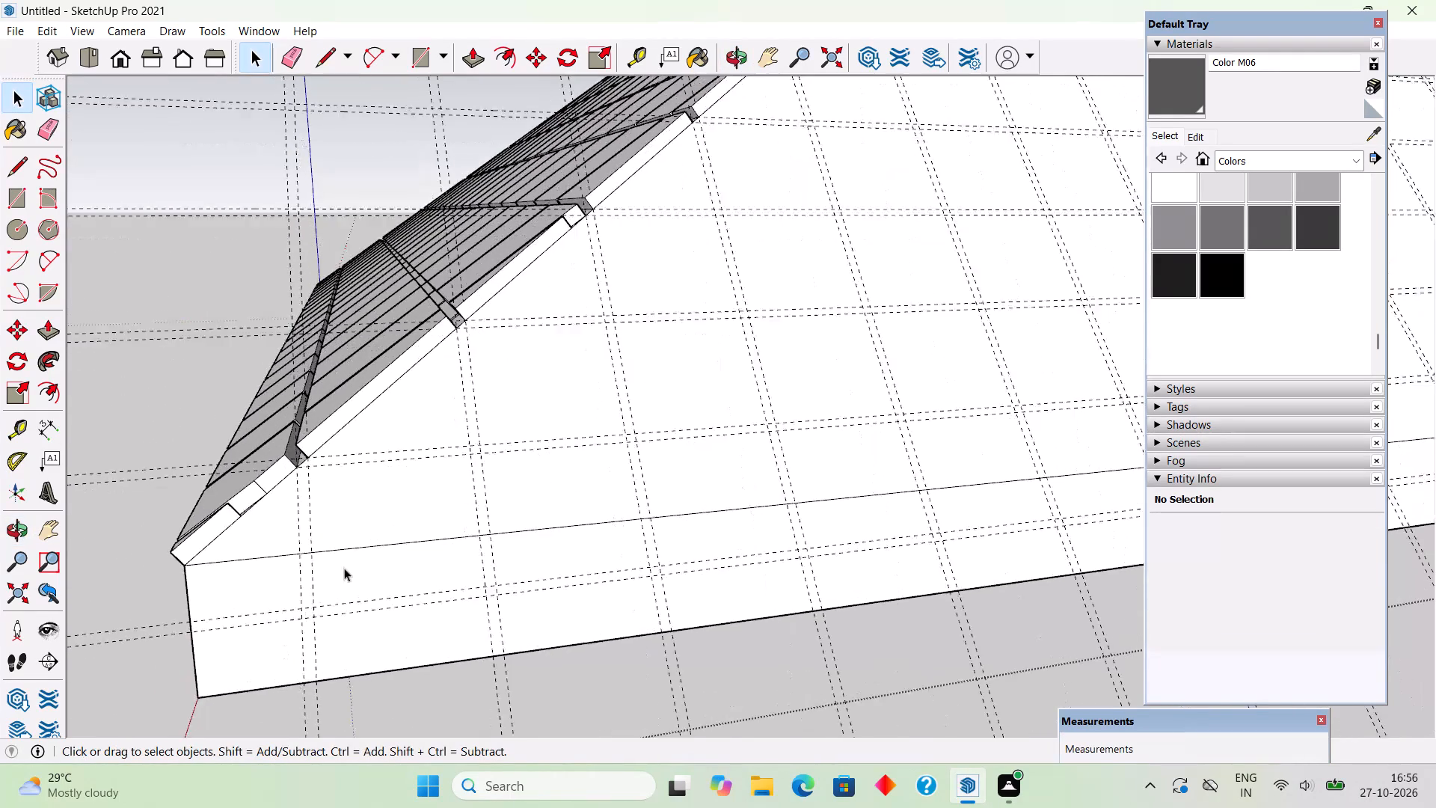
{"action": "scroll", "coordinate": [344, 568], "scroll_direction": "up", "scroll_amount": 1}
{"action": "middle_click_drag", "start_coordinate": [569, 432], "coordinate": [730, 367]}
{"action": "triple_click", "coordinate": [405, 496]}
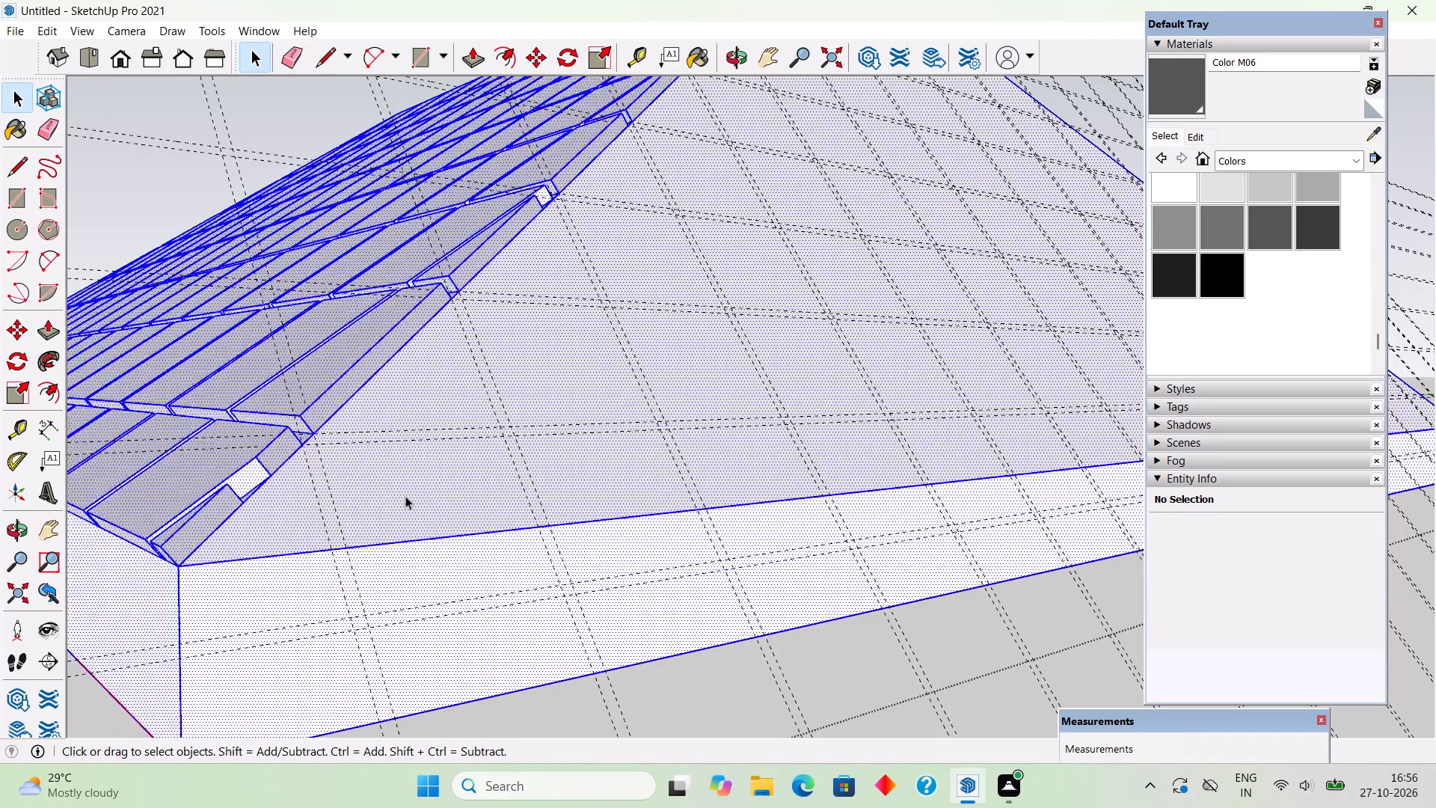
{"action": "scroll", "coordinate": [405, 496], "scroll_direction": "up", "scroll_amount": 2}
{"action": "key", "text": "l"}
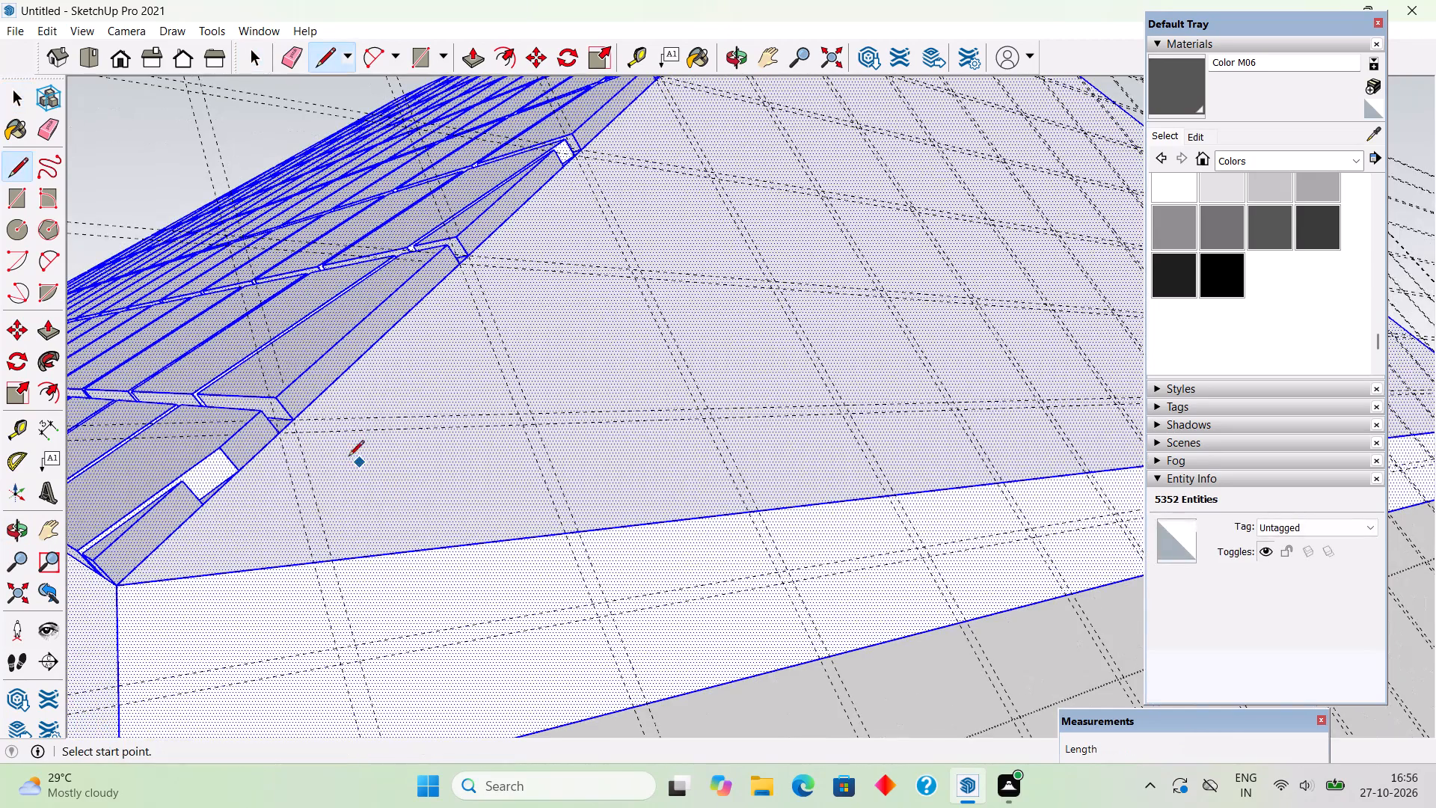
{"action": "left_click", "coordinate": [281, 429]}
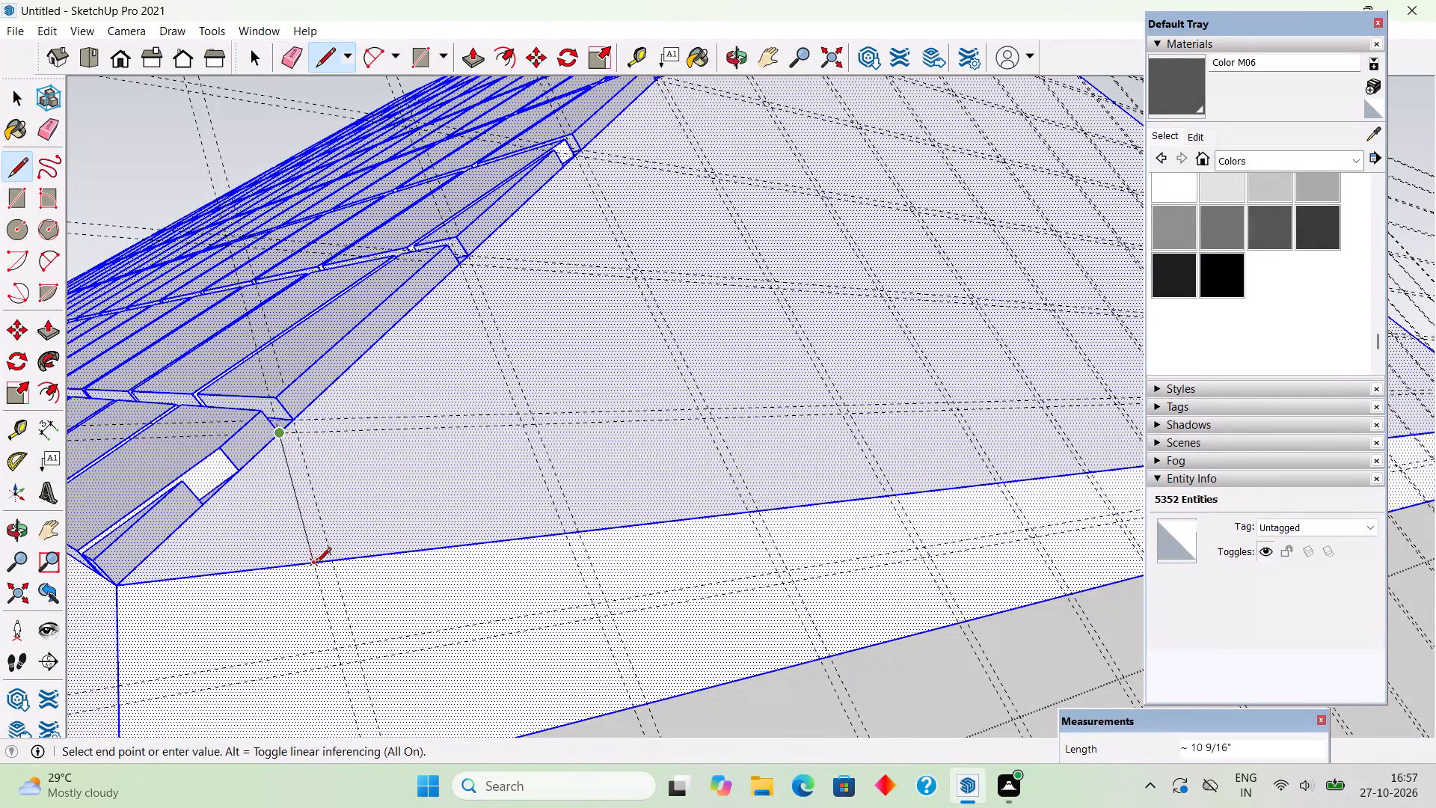
{"action": "left_click", "coordinate": [316, 564]}
{"action": "scroll", "coordinate": [304, 441], "scroll_direction": "up", "scroll_amount": 8}
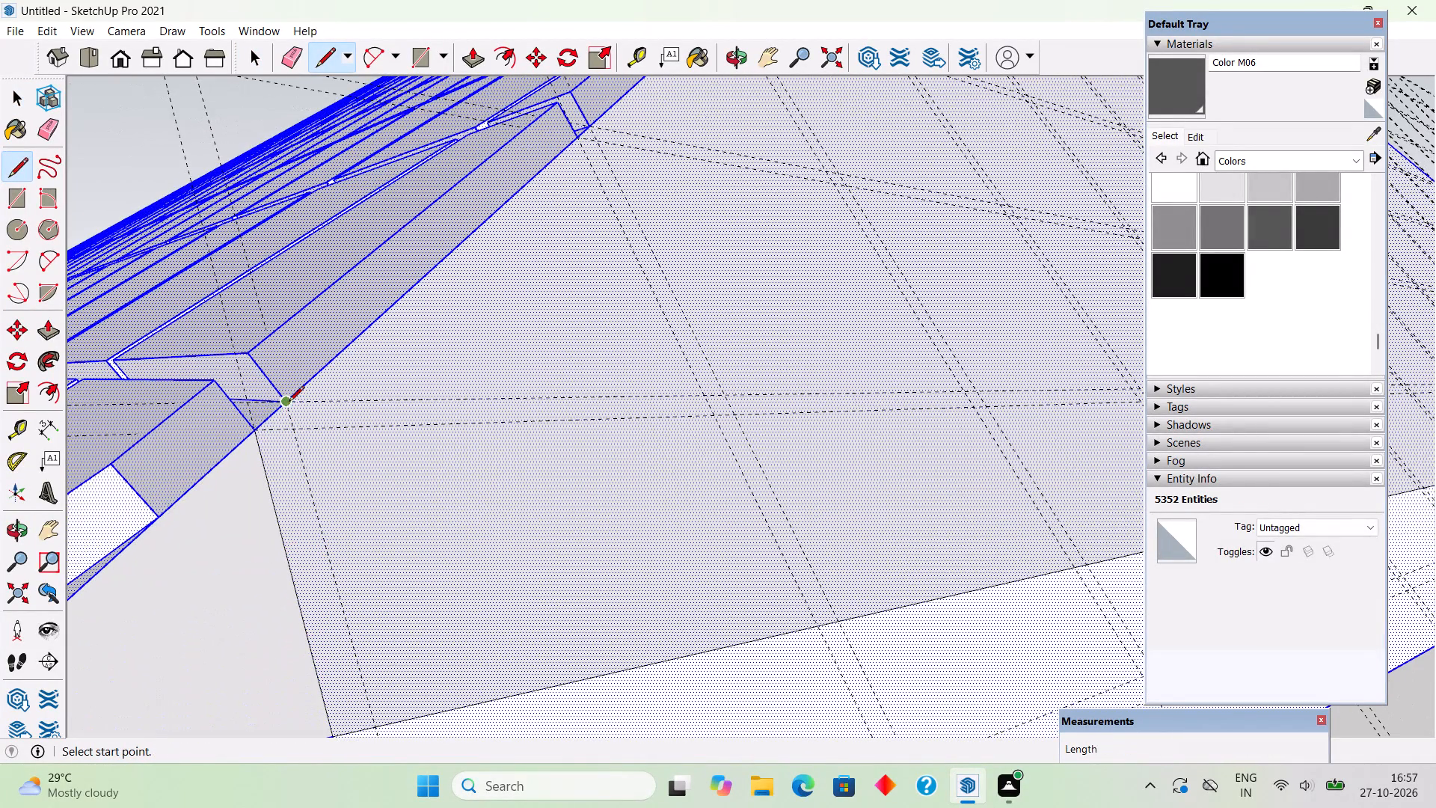
Draw the second edge of the lowest downslope strip, about 11 5/8" long, along its guide from the hip to the eave line.
{"action": "left_click", "coordinate": [289, 403]}
{"action": "left_click", "coordinate": [376, 731]}
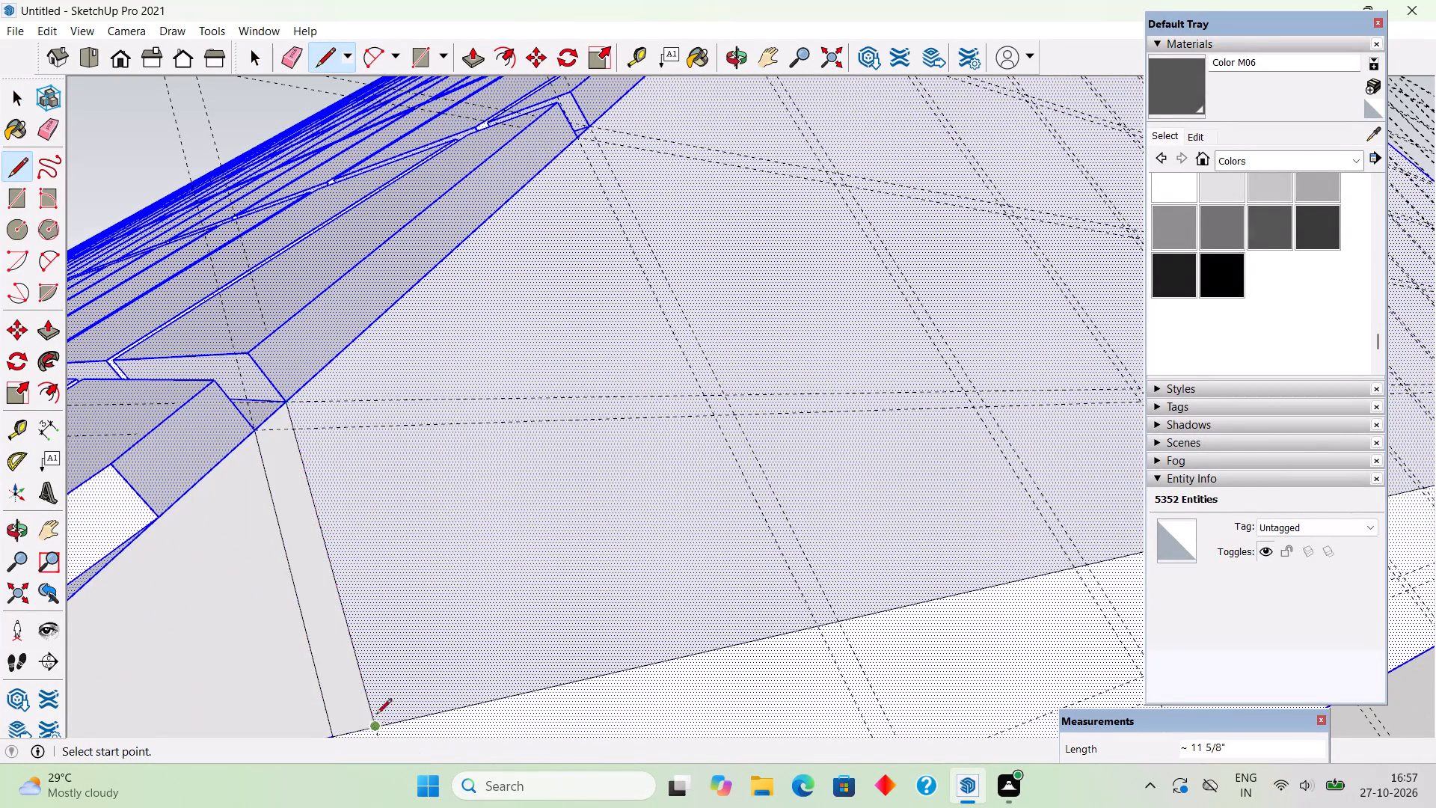
Draw the lower edge of the lowest horizontal strip, about 26' 5/16" long, along the guide from the near hip to the far hip.
{"action": "left_click", "coordinate": [251, 431]}
{"action": "scroll", "coordinate": [411, 443], "scroll_direction": "down", "scroll_amount": 3}
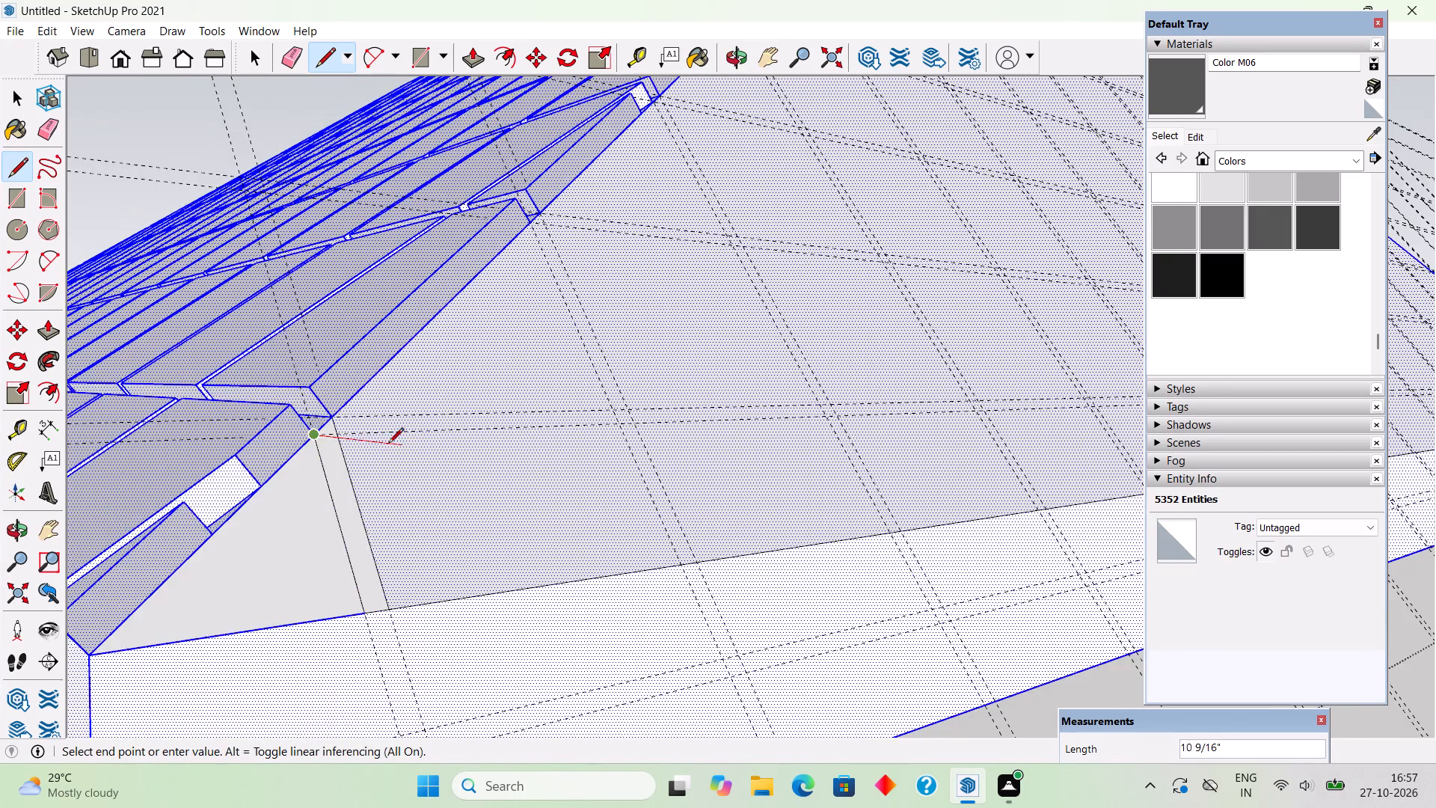
{"action": "scroll", "coordinate": [388, 444], "scroll_direction": "down", "scroll_amount": 20}
{"action": "scroll", "coordinate": [388, 444], "scroll_direction": "down", "scroll_amount": 2}
{"action": "scroll", "coordinate": [873, 453], "scroll_direction": "up", "scroll_amount": 2}
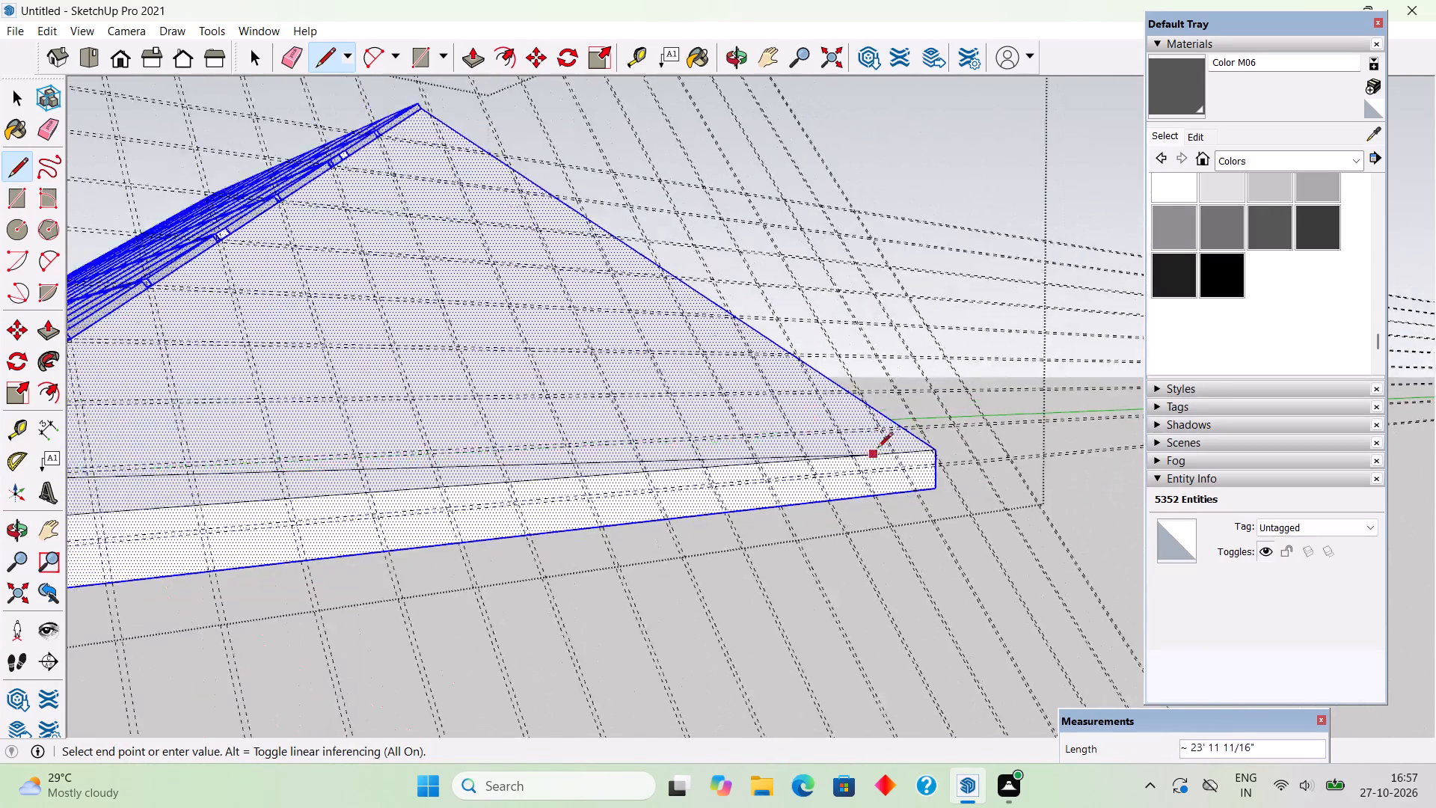
{"action": "scroll", "coordinate": [877, 449], "scroll_direction": "up", "scroll_amount": 16}
{"action": "scroll", "coordinate": [871, 418], "scroll_direction": "down", "scroll_amount": 3}
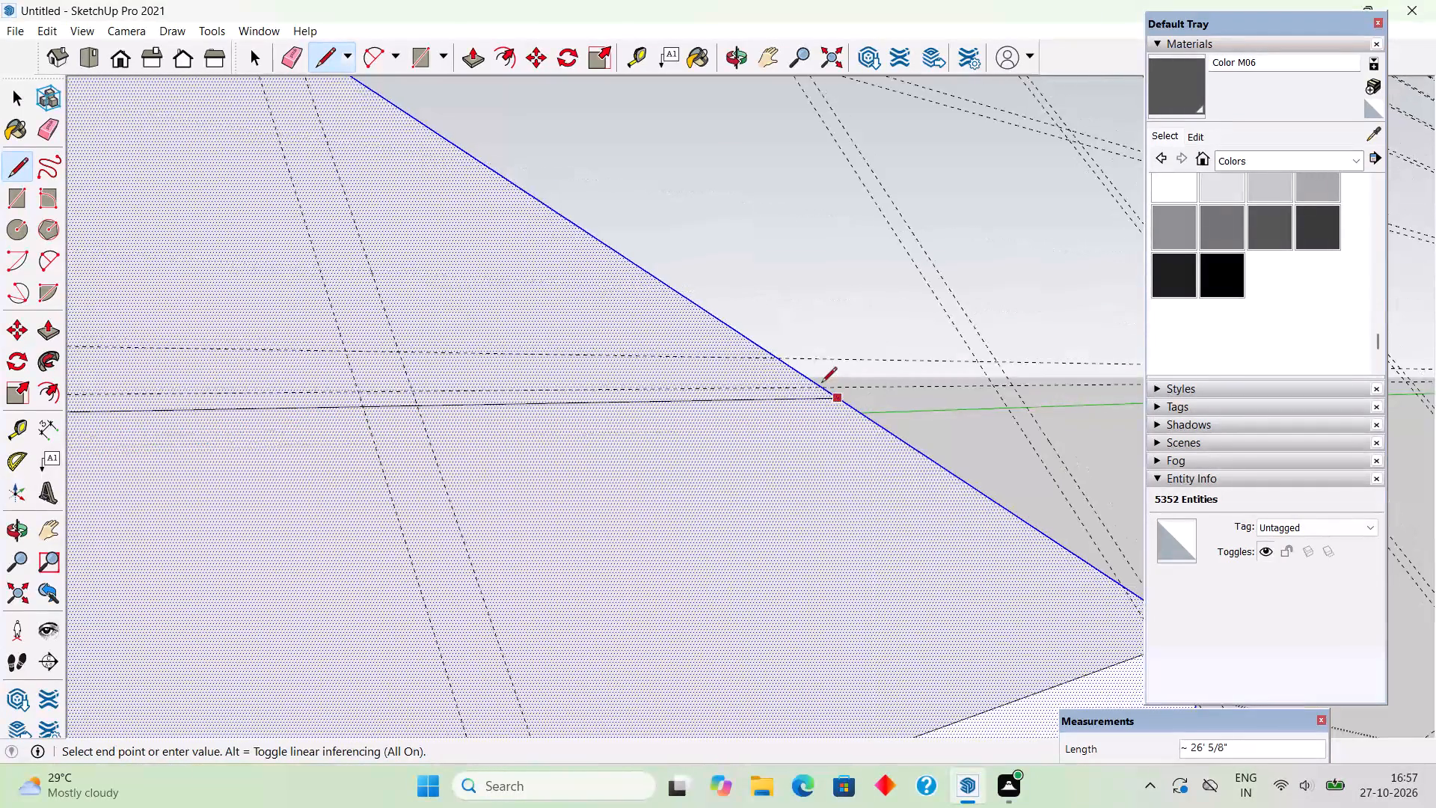
{"action": "left_click", "coordinate": [820, 388]}
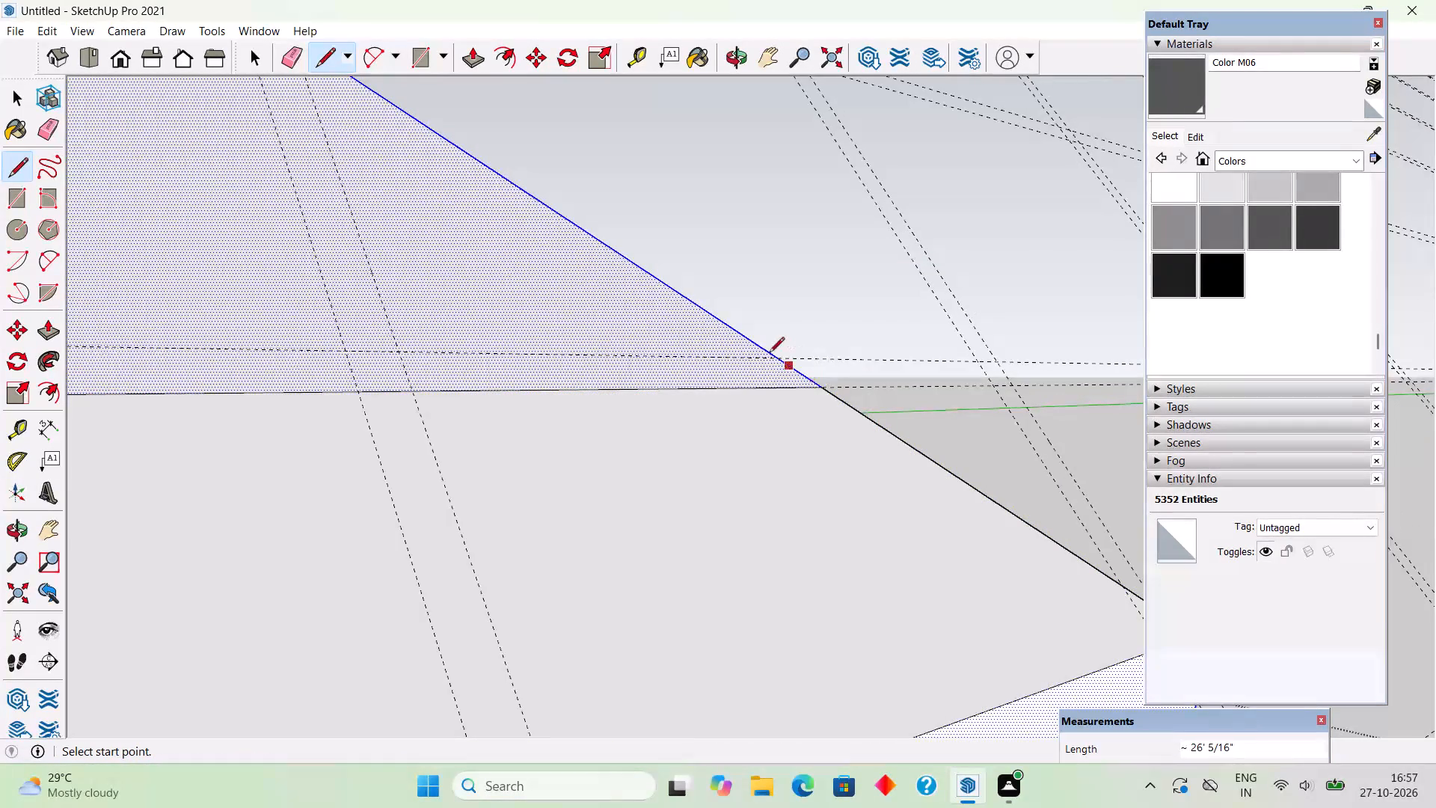
Draw the upper edge of the lowest horizontal strip, about 25' 10" long, along the guide from the far hip back to the near hip.
{"action": "left_click", "coordinate": [778, 358]}
{"action": "scroll", "coordinate": [693, 378], "scroll_direction": "down", "scroll_amount": 17}
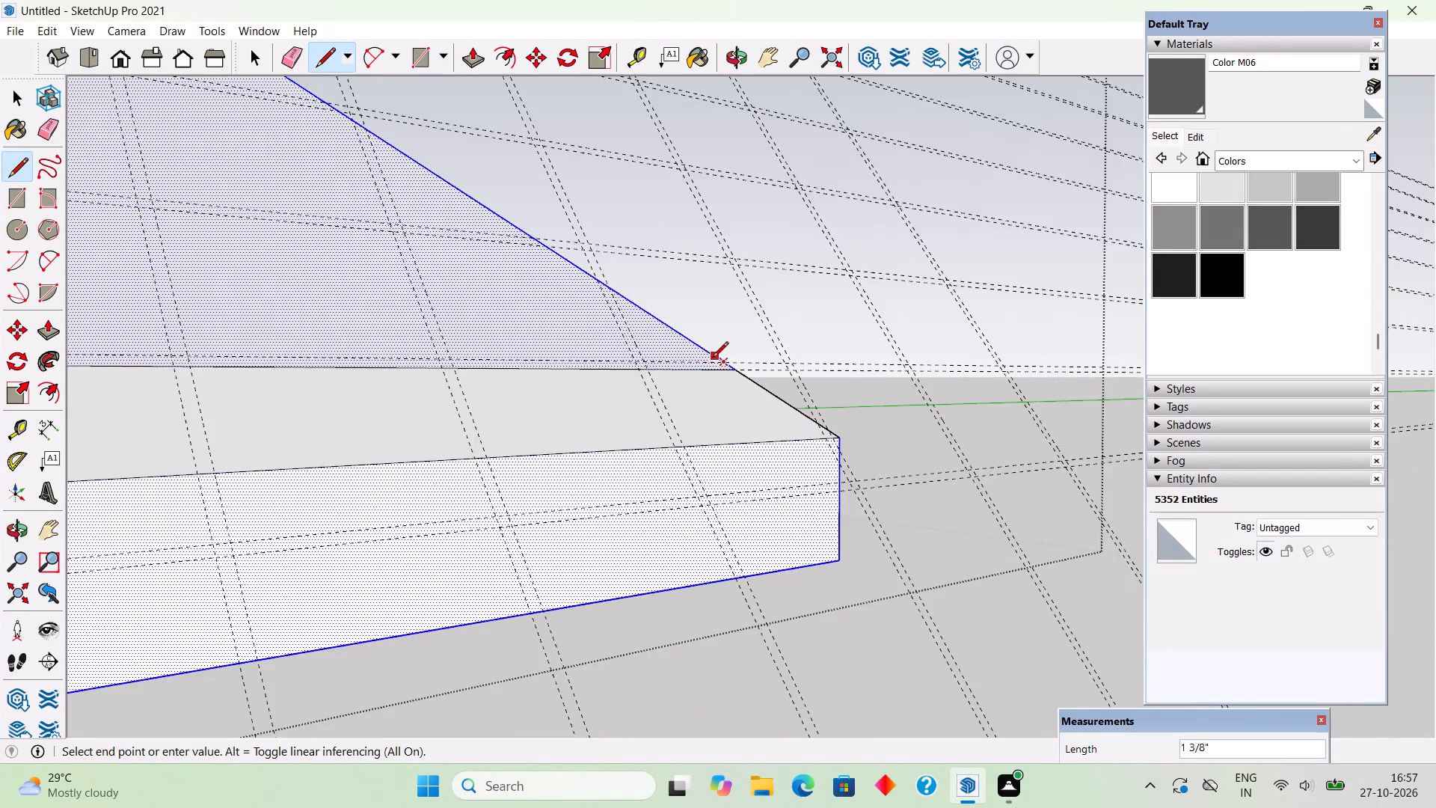
{"action": "scroll", "coordinate": [713, 358], "scroll_direction": "down", "scroll_amount": 10}
{"action": "middle_click_drag", "start_coordinate": [718, 361], "coordinate": [819, 422]}
{"action": "scroll", "coordinate": [676, 477], "scroll_direction": "down", "scroll_amount": 5}
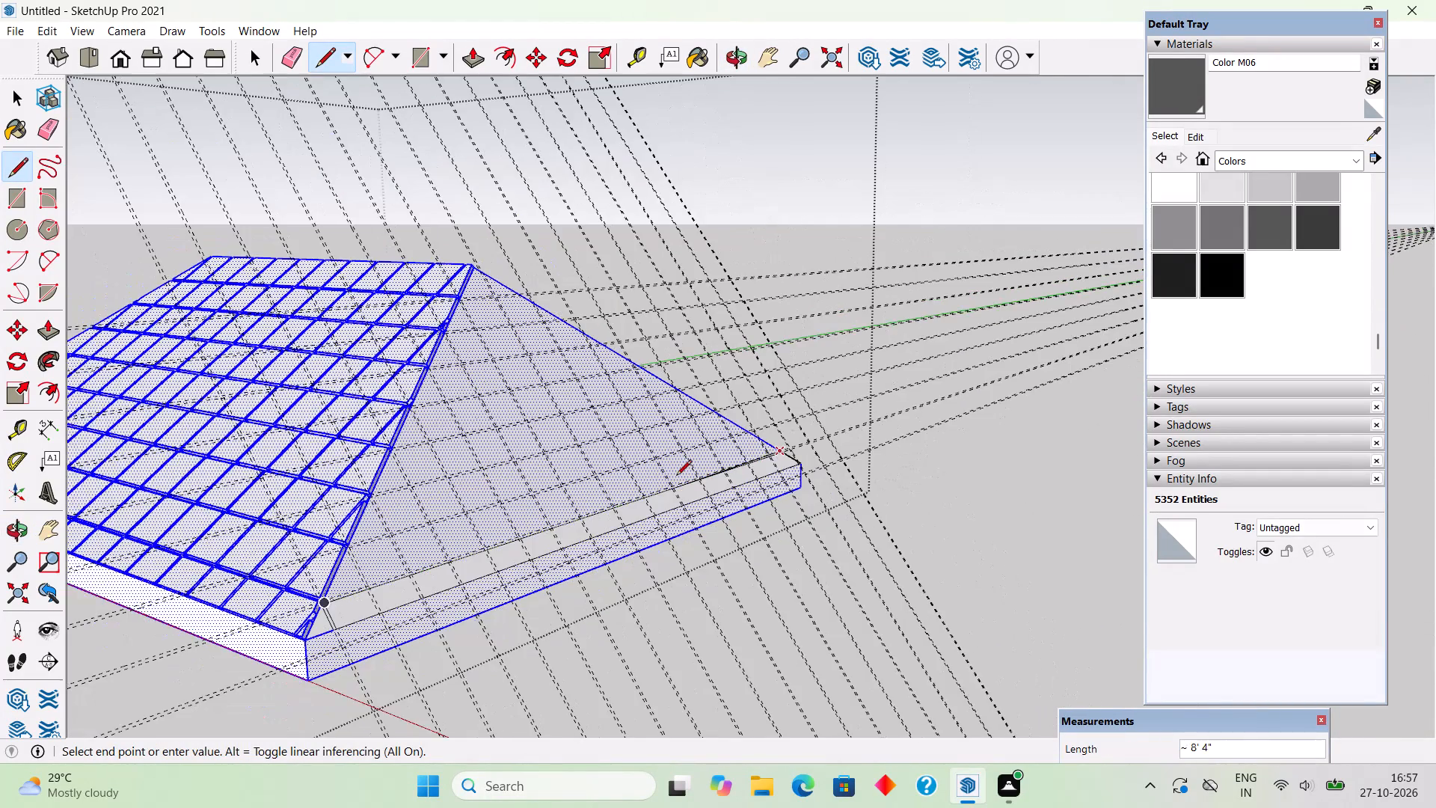
{"action": "scroll", "coordinate": [676, 477], "scroll_direction": "down", "scroll_amount": 1}
{"action": "scroll", "coordinate": [324, 602], "scroll_direction": "up", "scroll_amount": 20}
{"action": "scroll", "coordinate": [324, 602], "scroll_direction": "up", "scroll_amount": 4}
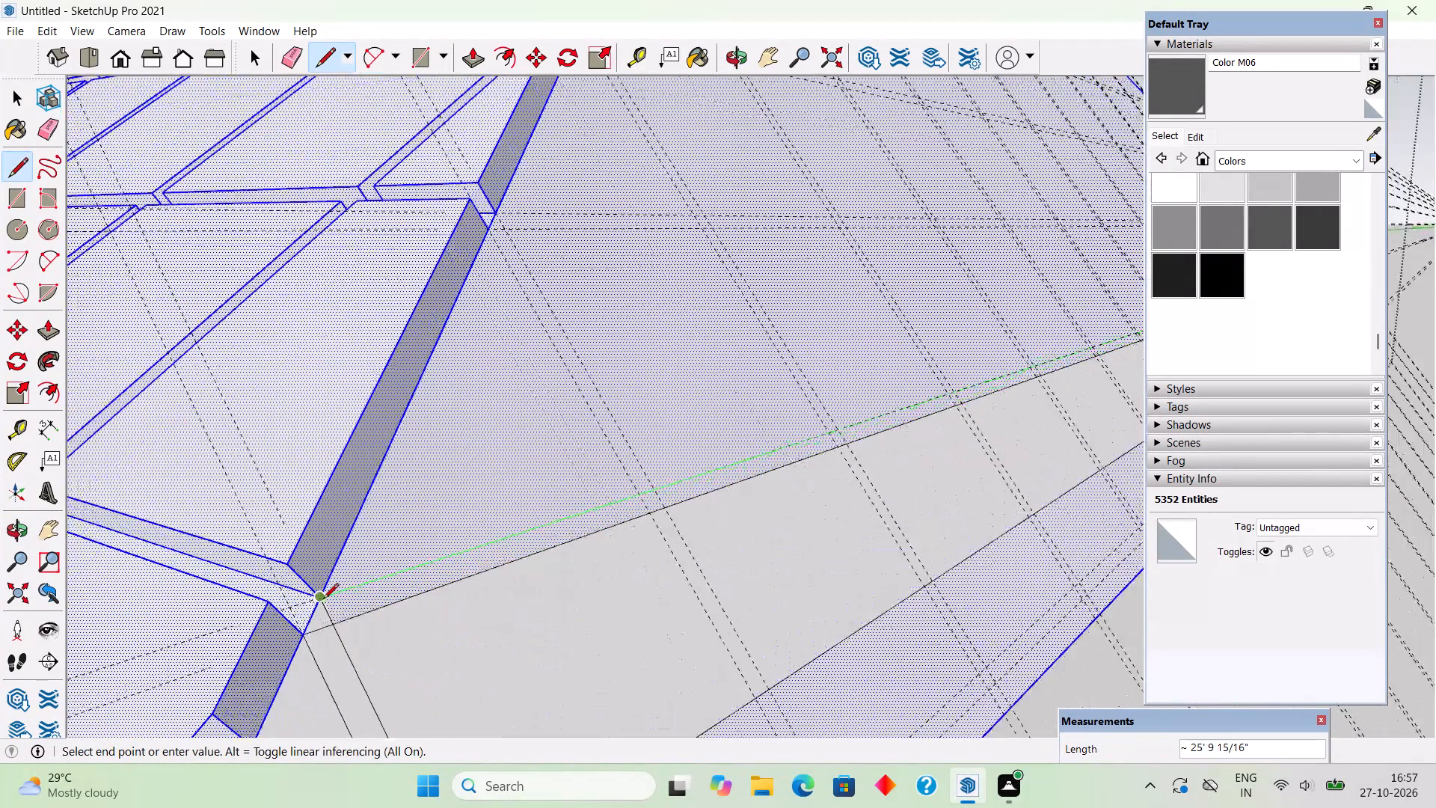
{"action": "scroll", "coordinate": [323, 600], "scroll_direction": "up", "scroll_amount": 7}
{"action": "left_click", "coordinate": [319, 601]}
Draw the second downslope strip's two edges, about 2' 4 1/2" and 2' 5 5/8" long, along the guide pair between hip and eave line.
{"action": "scroll", "coordinate": [319, 601], "scroll_direction": "down", "scroll_amount": 13}
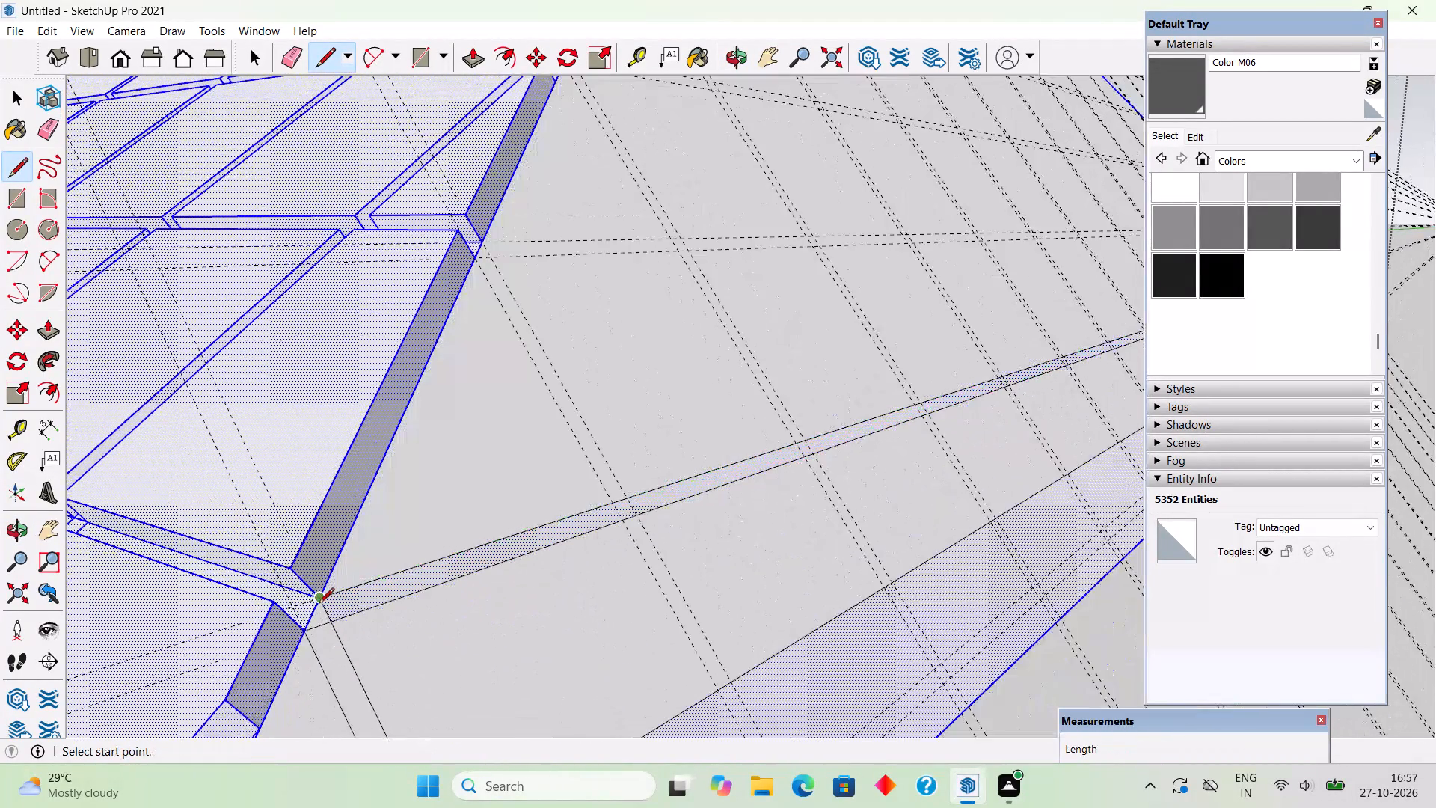
{"action": "scroll", "coordinate": [319, 605], "scroll_direction": "down", "scroll_amount": 2}
{"action": "scroll", "coordinate": [439, 358], "scroll_direction": "up", "scroll_amount": 3}
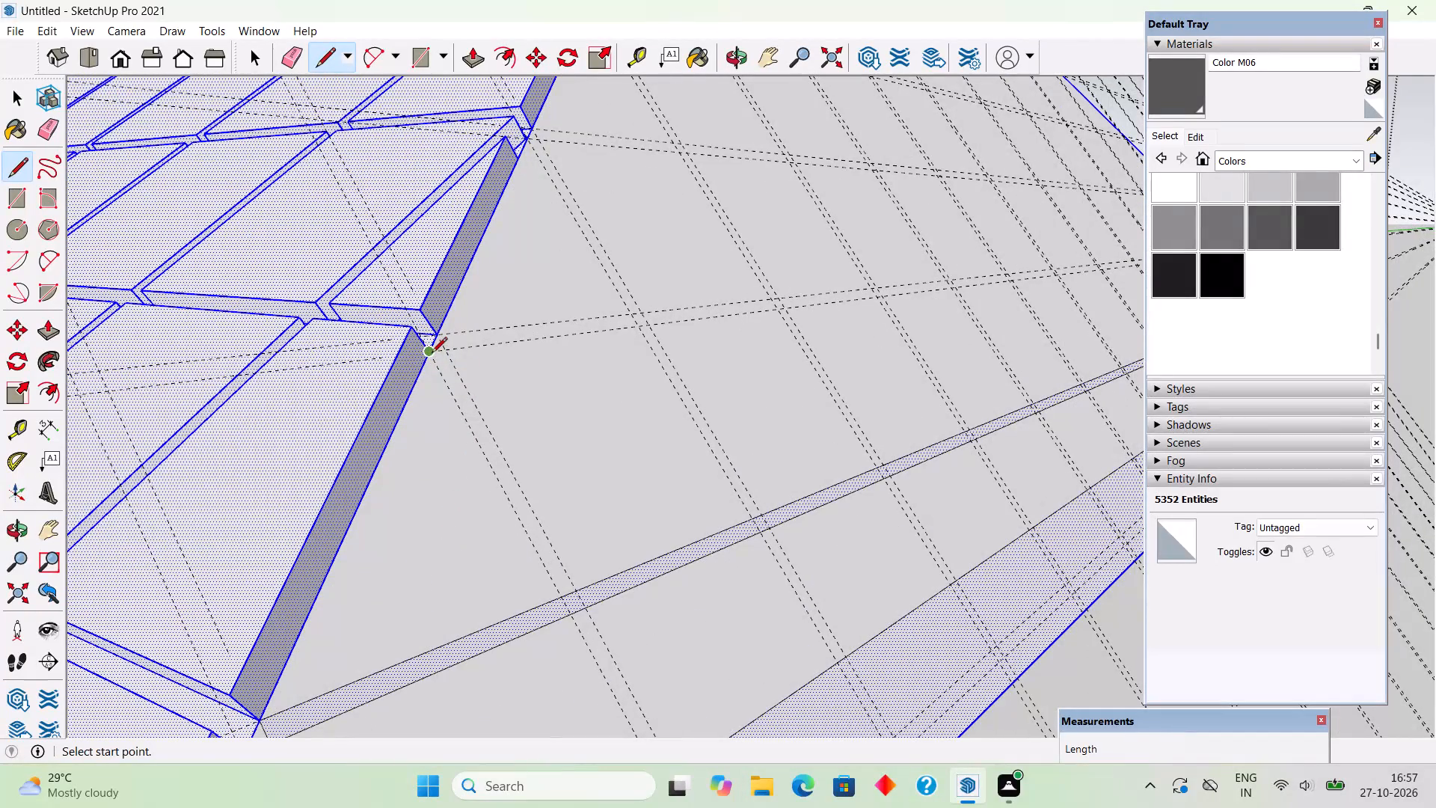
{"action": "left_click", "coordinate": [429, 355]}
{"action": "scroll", "coordinate": [429, 355], "scroll_direction": "down", "scroll_amount": 5}
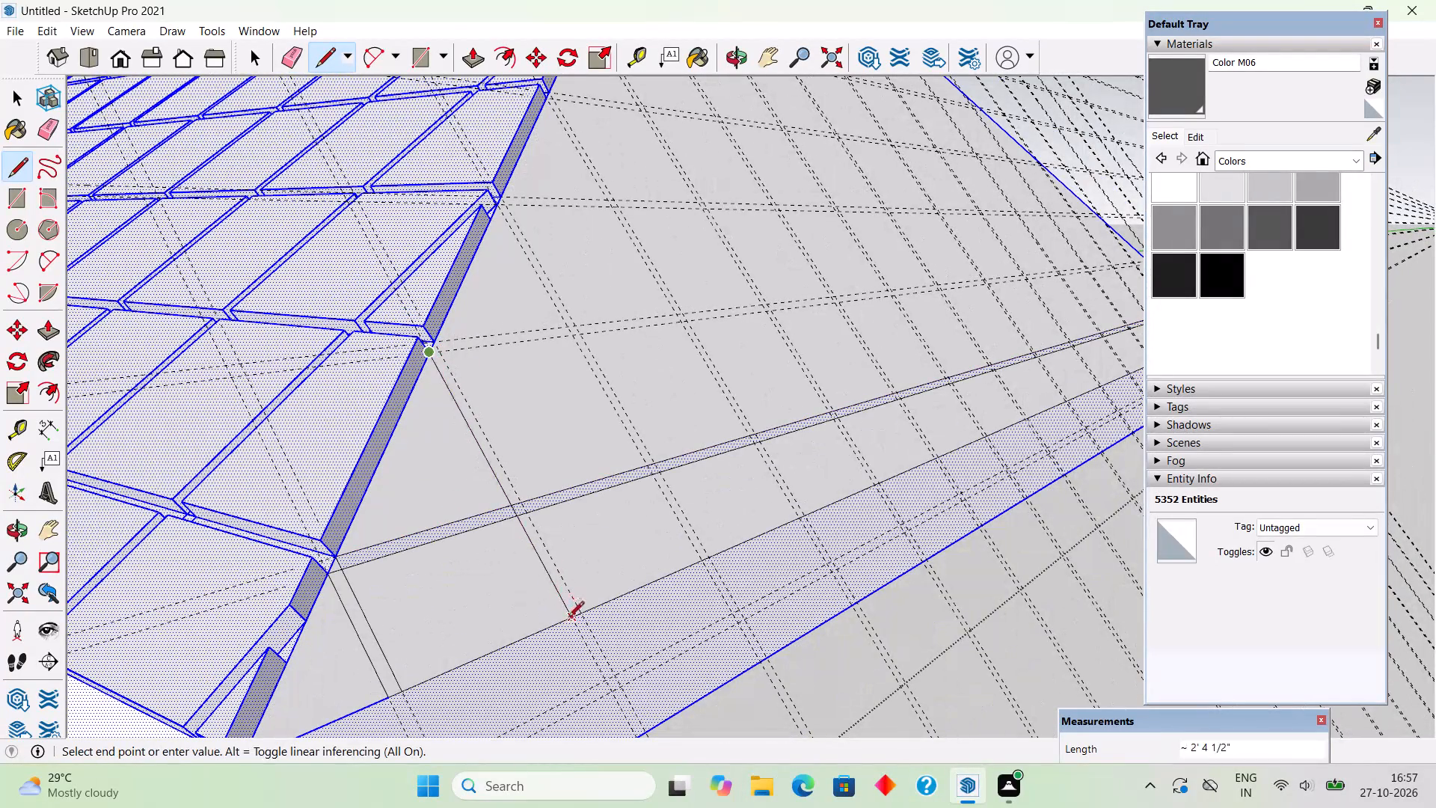
{"action": "left_click", "coordinate": [568, 618]}
{"action": "left_click", "coordinate": [584, 613]}
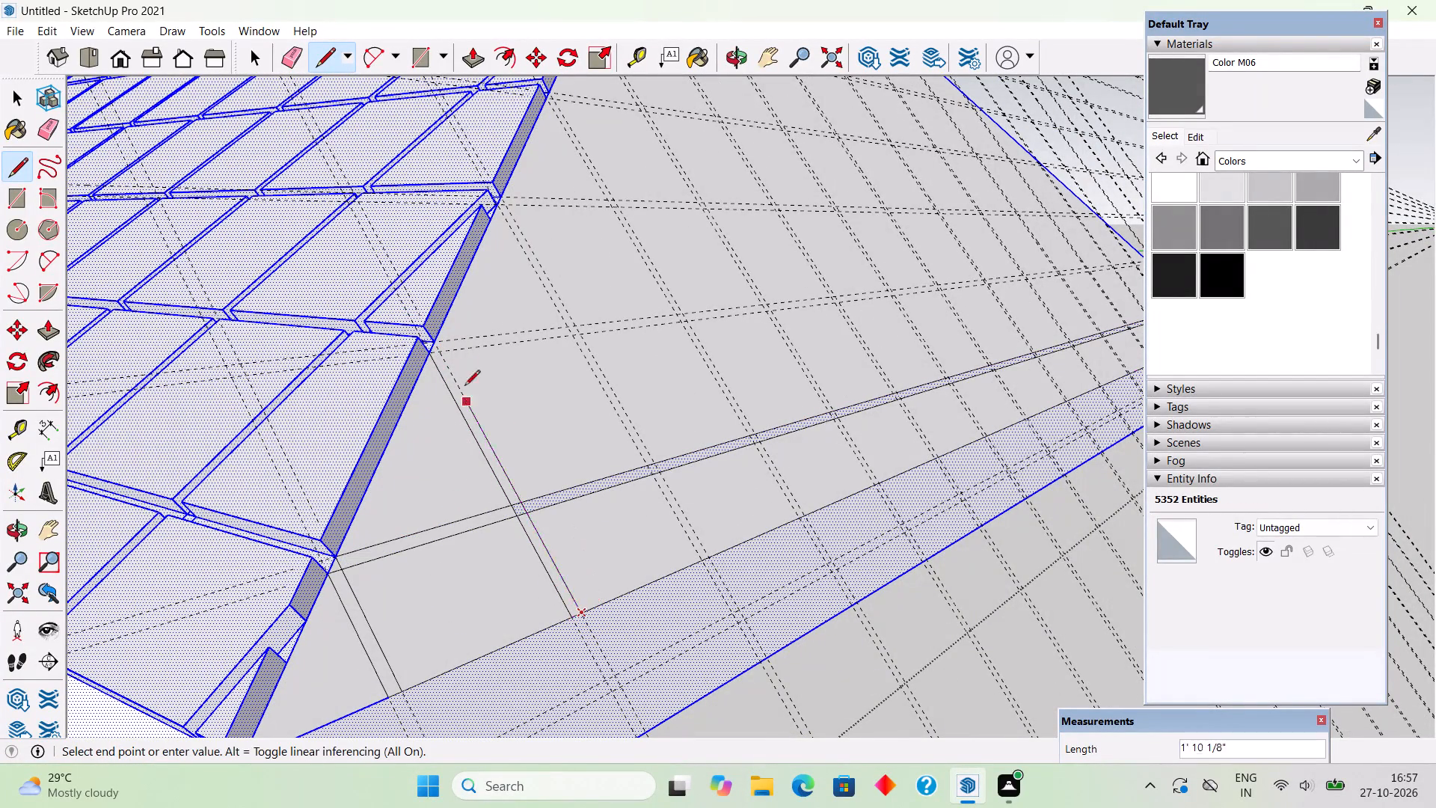
{"action": "scroll", "coordinate": [449, 356], "scroll_direction": "up", "scroll_amount": 9}
{"action": "left_click", "coordinate": [417, 332]}
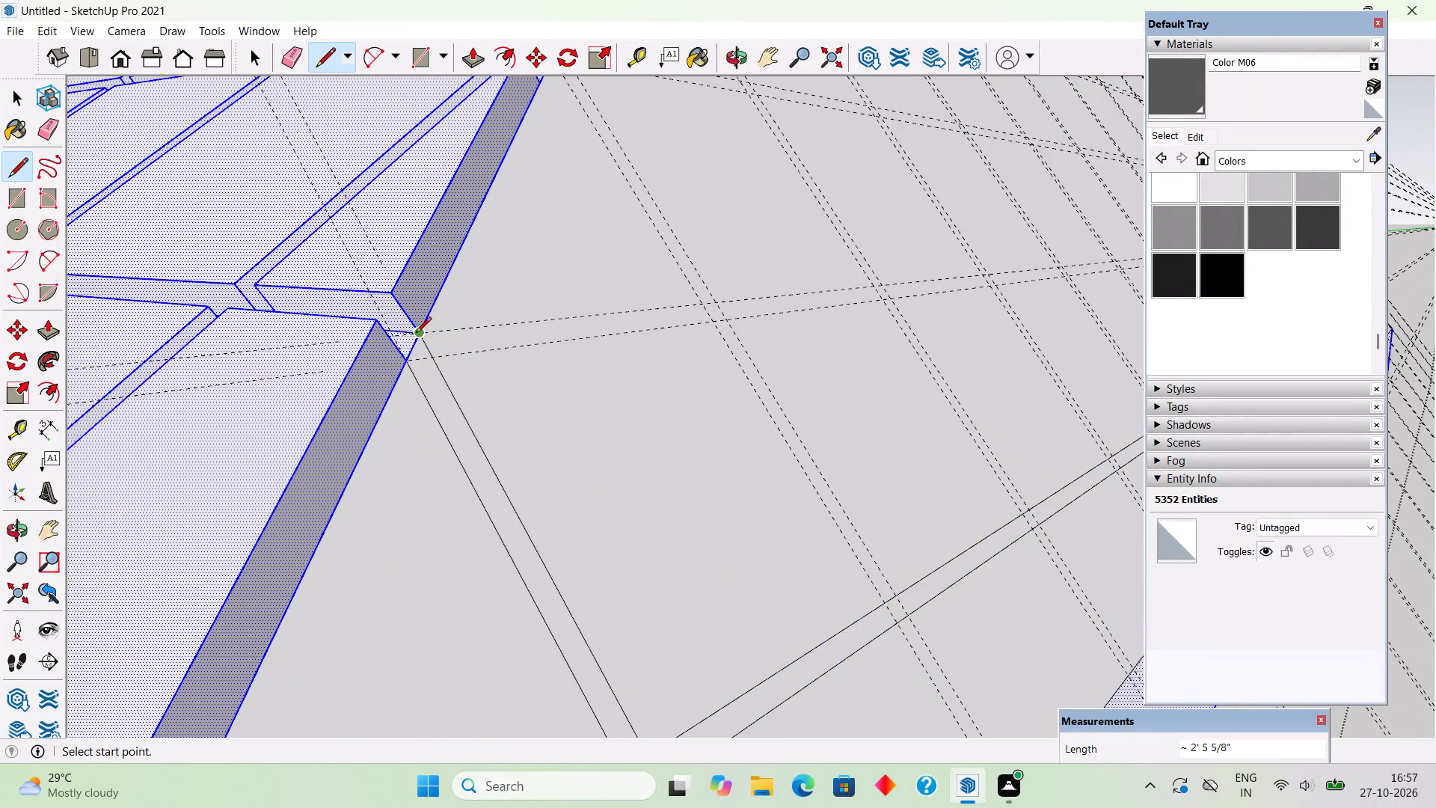
Draw the lower edge of the second horizontal strip, about 22' 9 5/8" long, along its guide from the near hip to the far hip.
{"action": "left_click", "coordinate": [406, 366]}
{"action": "scroll", "coordinate": [524, 368], "scroll_direction": "down", "scroll_amount": 5}
{"action": "scroll", "coordinate": [416, 412], "scroll_direction": "down", "scroll_amount": 3}
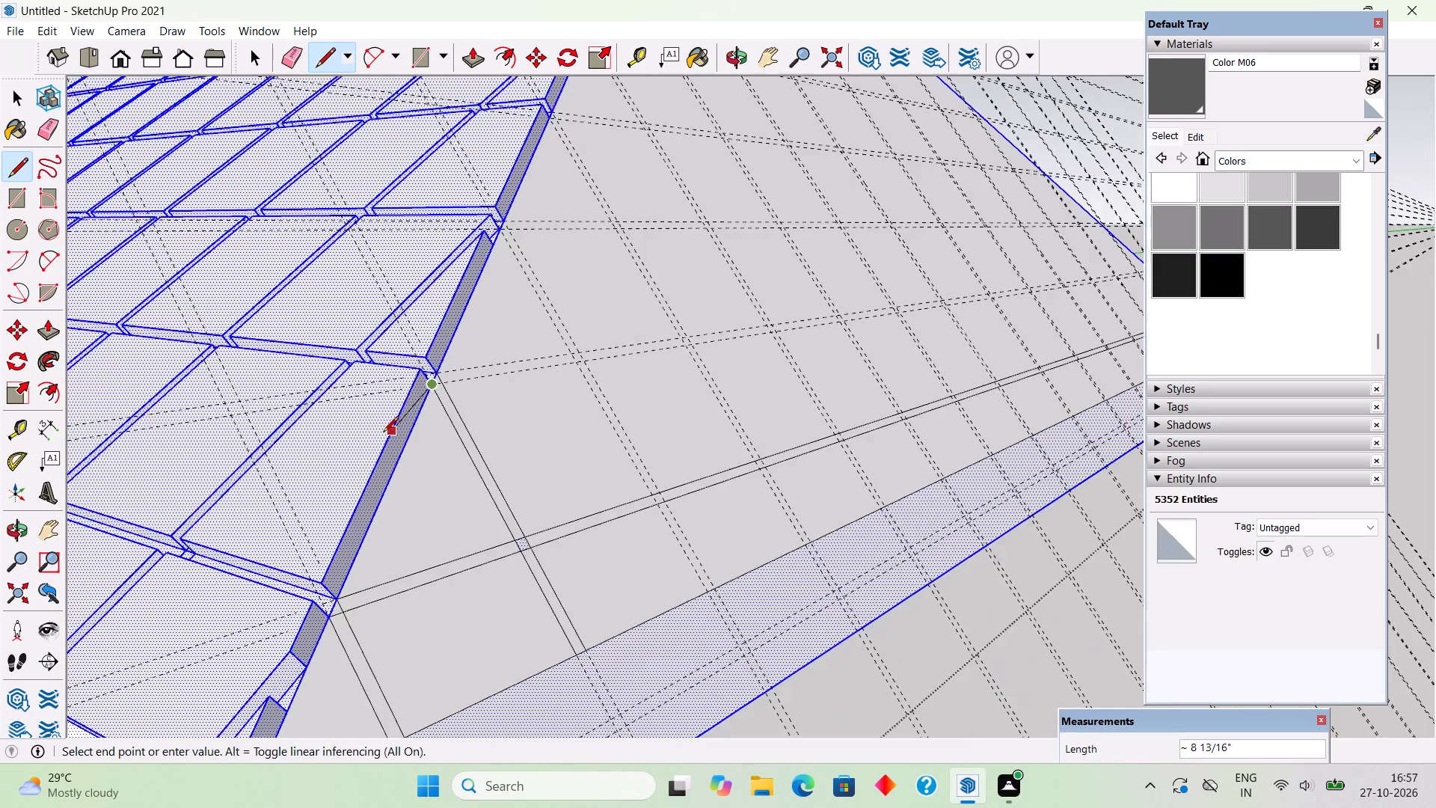
{"action": "scroll", "coordinate": [383, 433], "scroll_direction": "down", "scroll_amount": 11}
{"action": "scroll", "coordinate": [933, 325], "scroll_direction": "up", "scroll_amount": 6}
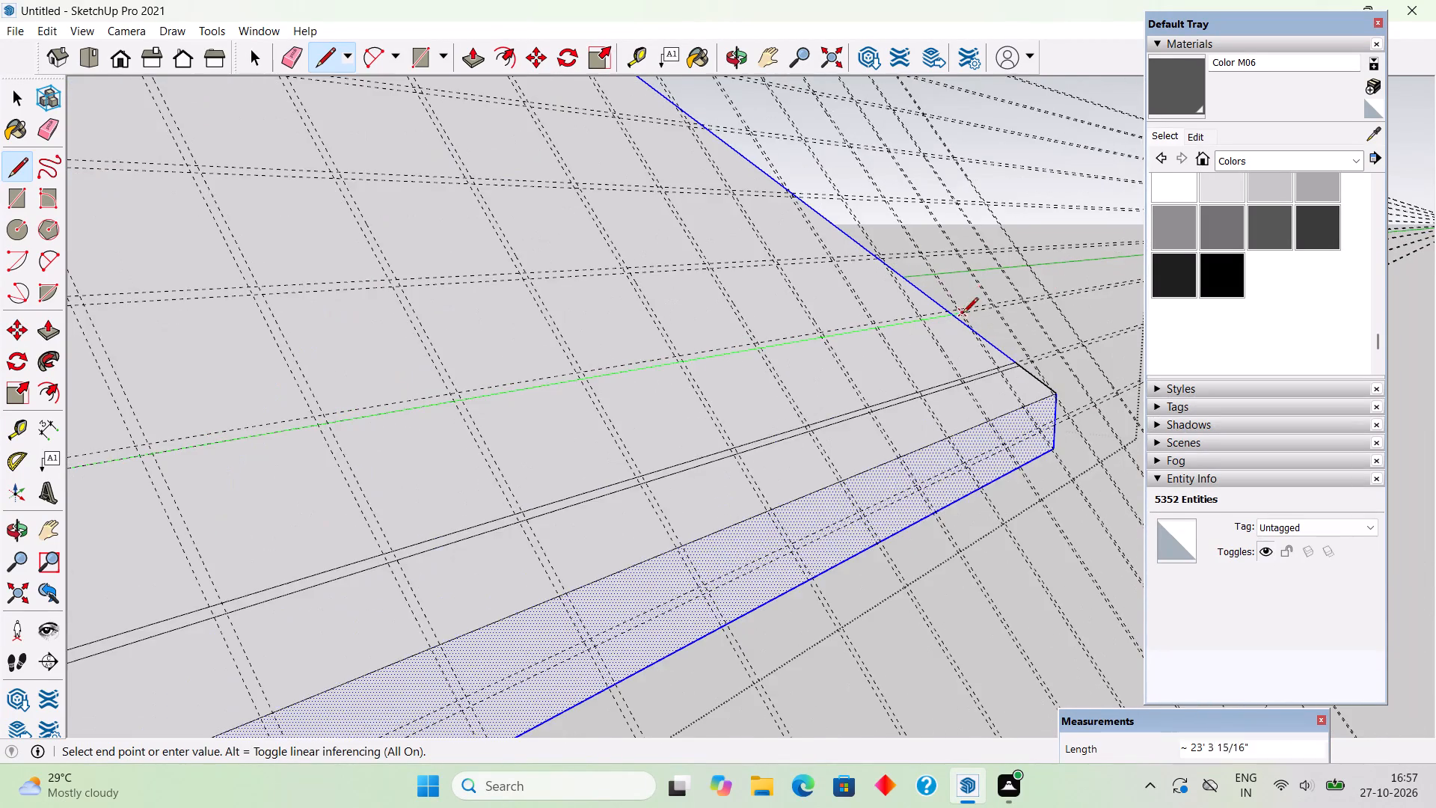
{"action": "scroll", "coordinate": [963, 314], "scroll_direction": "up", "scroll_amount": 3}
{"action": "left_click", "coordinate": [950, 310]}
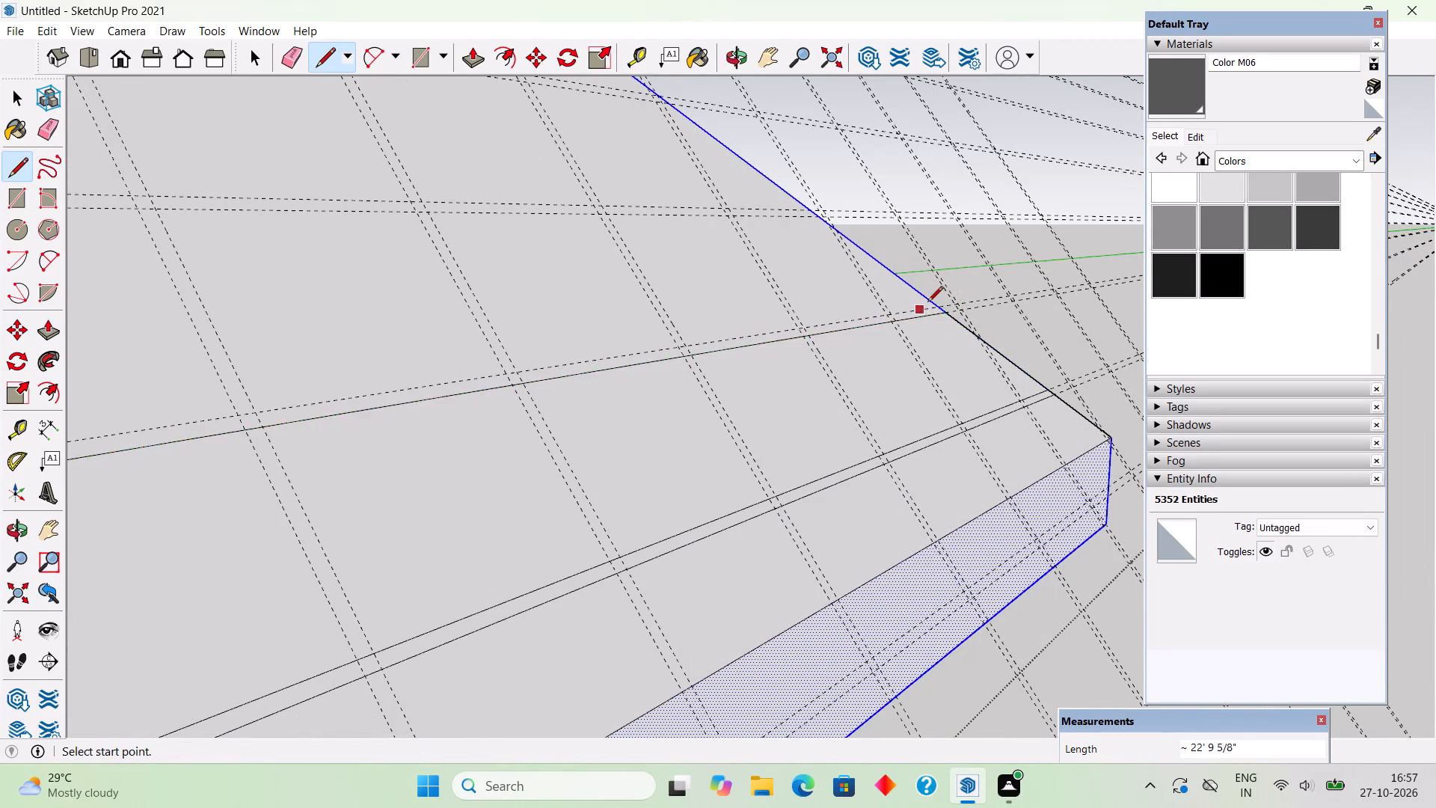
Draw the upper edge of the second horizontal strip, about 22' 7 3/16" long, along its guide from the far hip to the near hip.
{"action": "scroll", "coordinate": [930, 303], "scroll_direction": "up", "scroll_amount": 7}
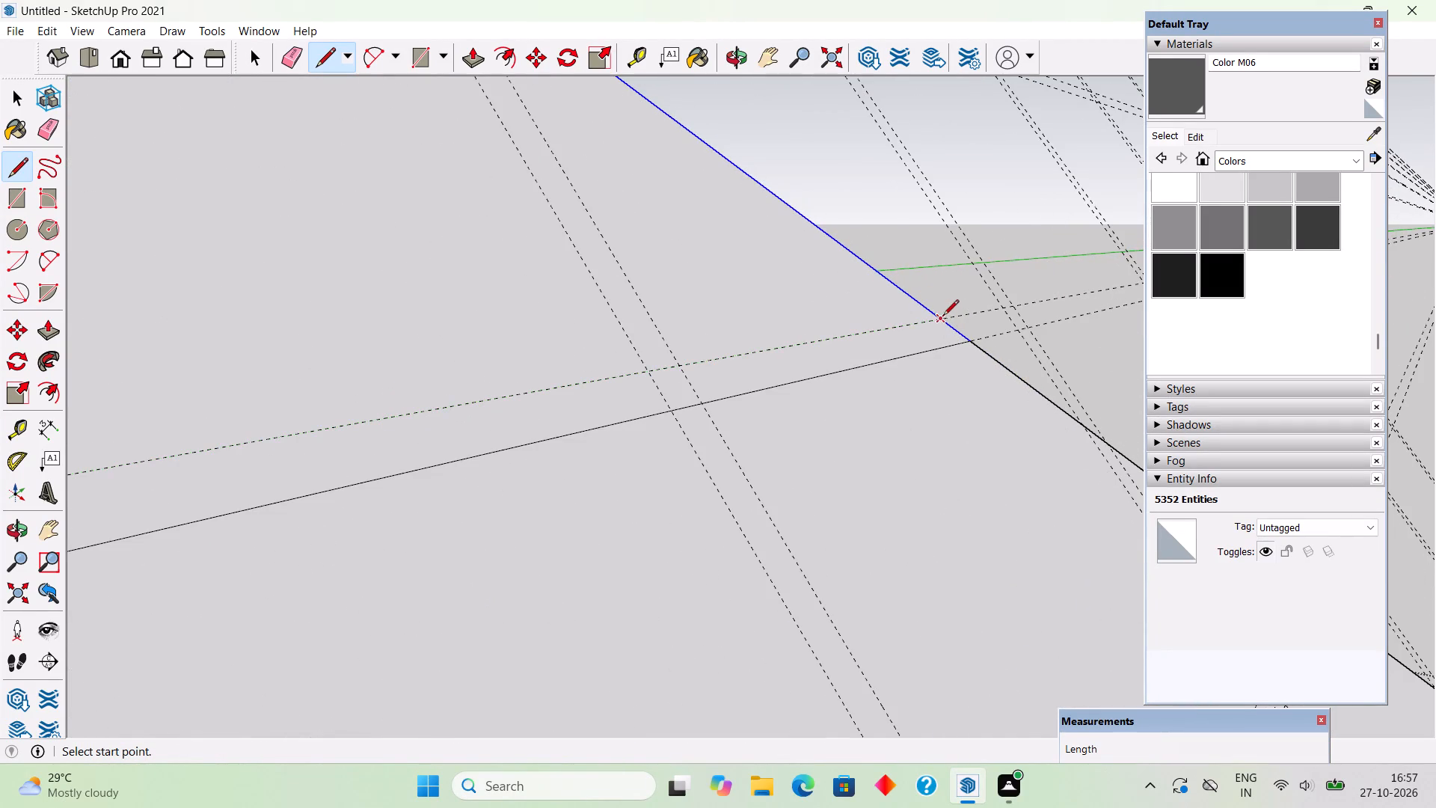
{"action": "left_click", "coordinate": [943, 316]}
{"action": "scroll", "coordinate": [794, 328], "scroll_direction": "down", "scroll_amount": 17}
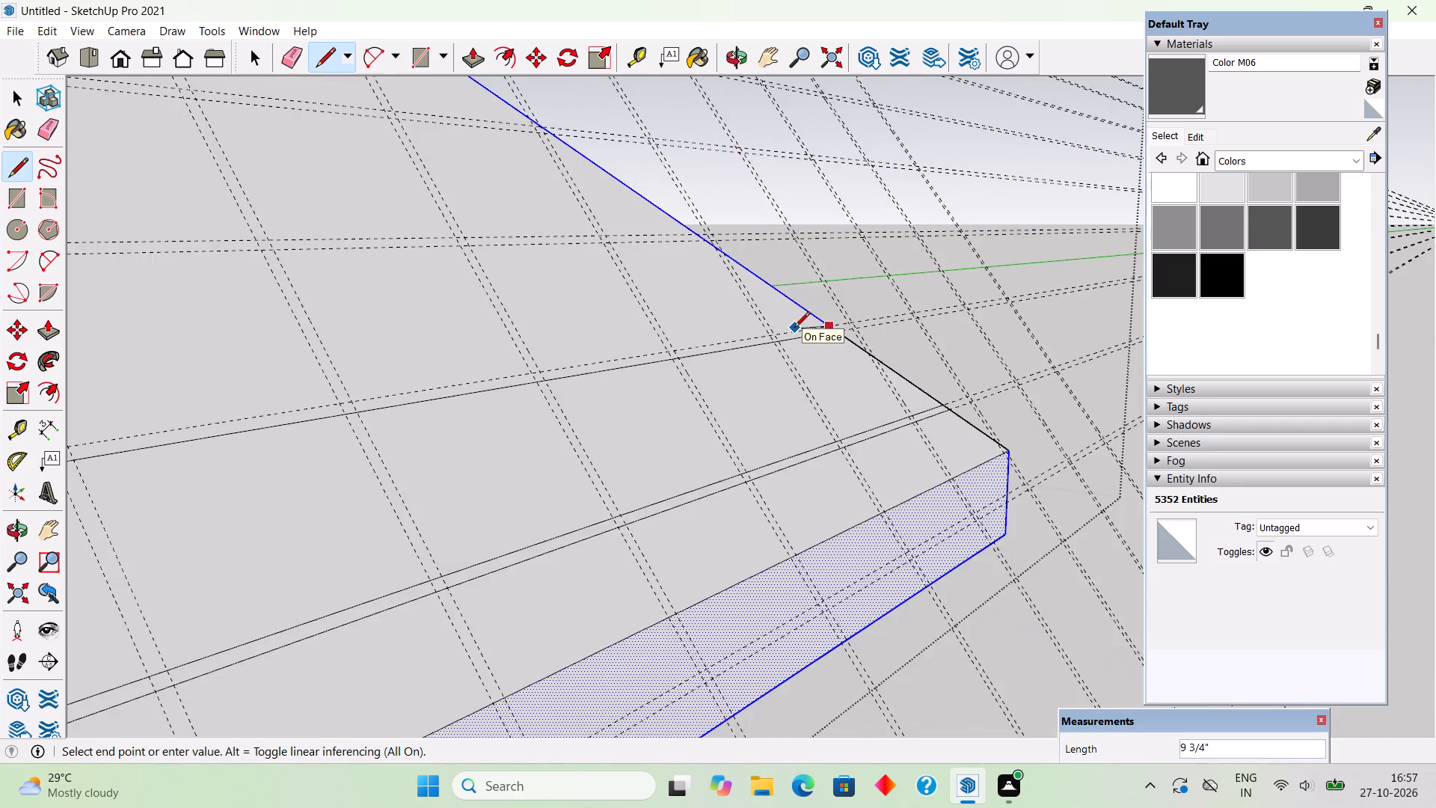
{"action": "scroll", "coordinate": [794, 328], "scroll_direction": "down", "scroll_amount": 13}
{"action": "scroll", "coordinate": [366, 385], "scroll_direction": "up", "scroll_amount": 2}
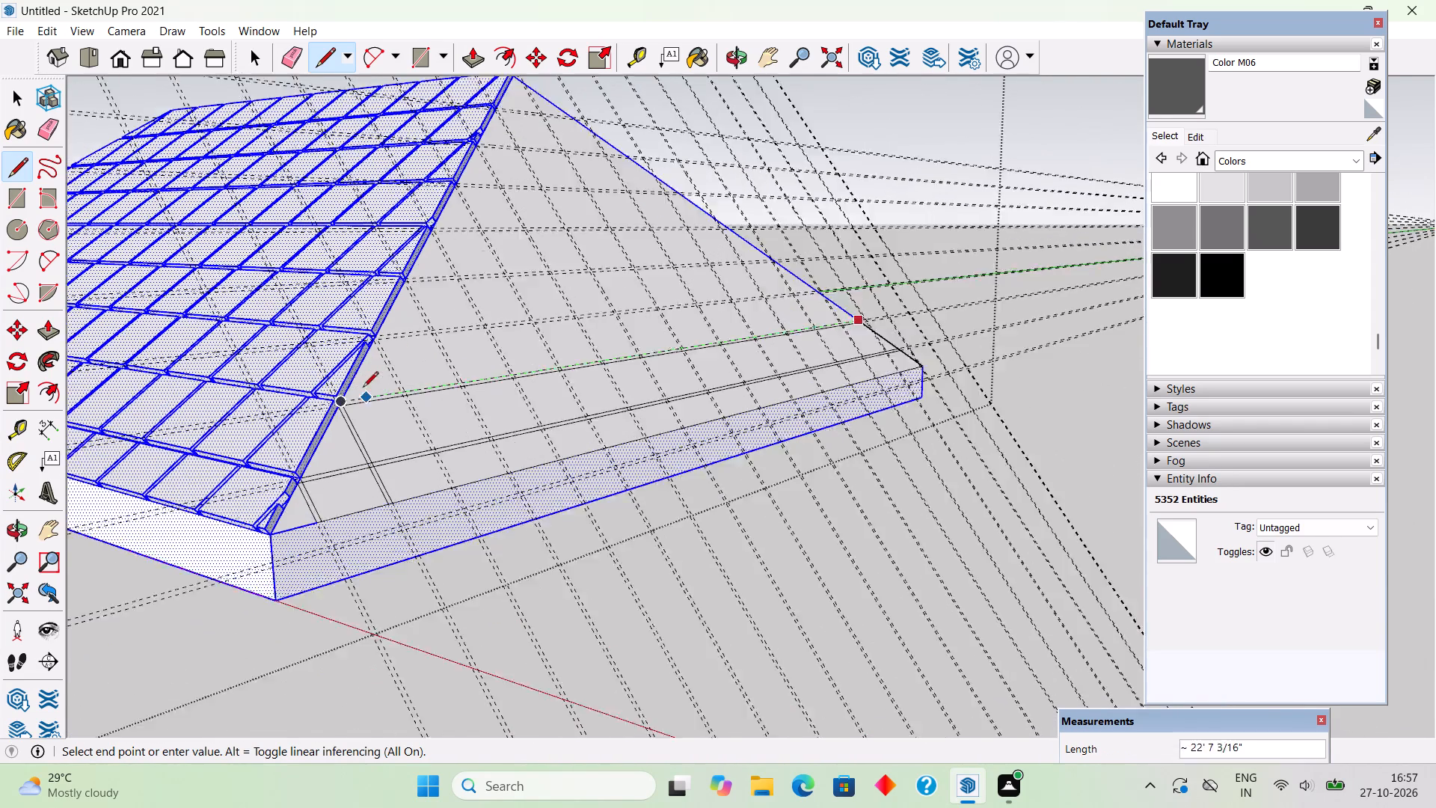
{"action": "scroll", "coordinate": [363, 388], "scroll_direction": "up", "scroll_amount": 20}
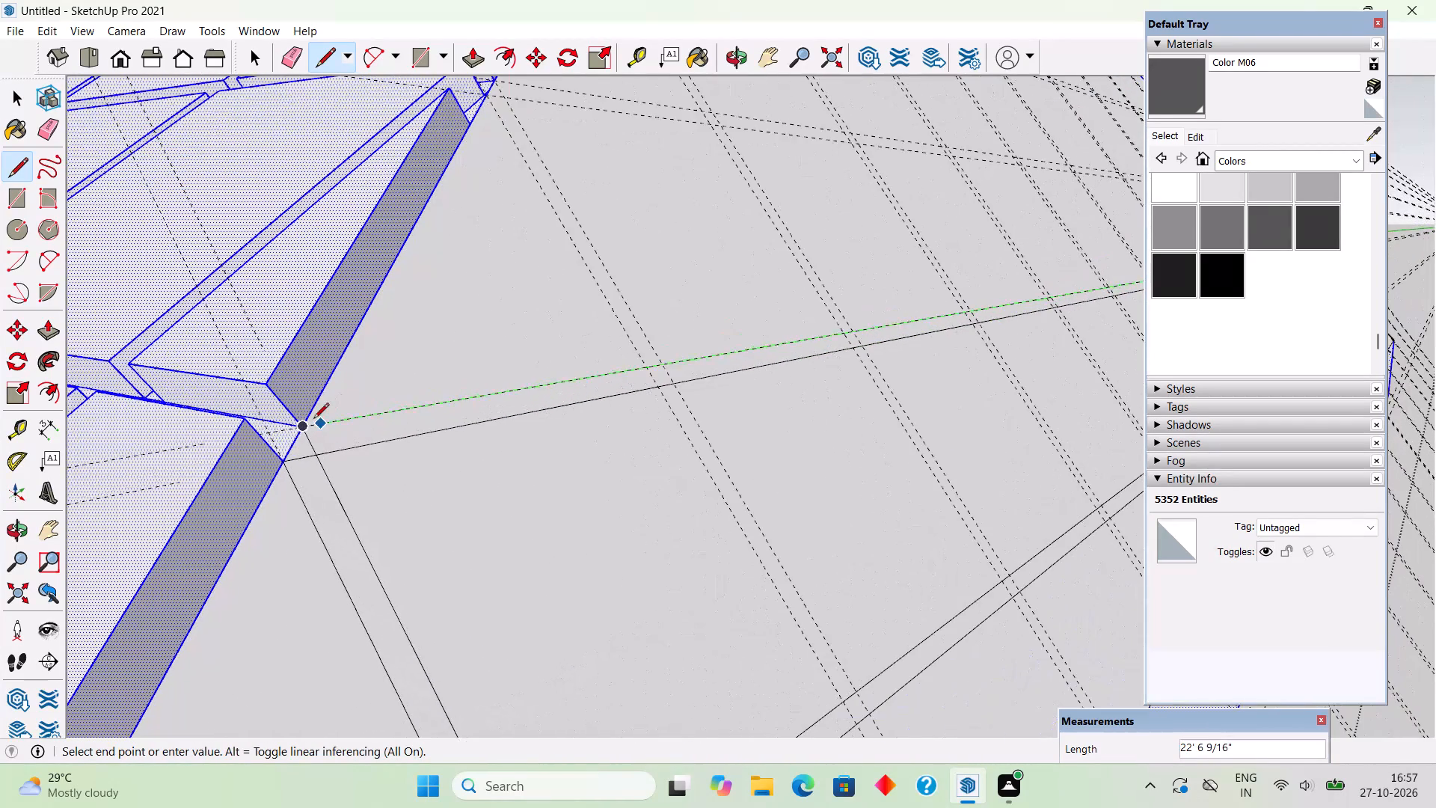
{"action": "left_click", "coordinate": [304, 428]}
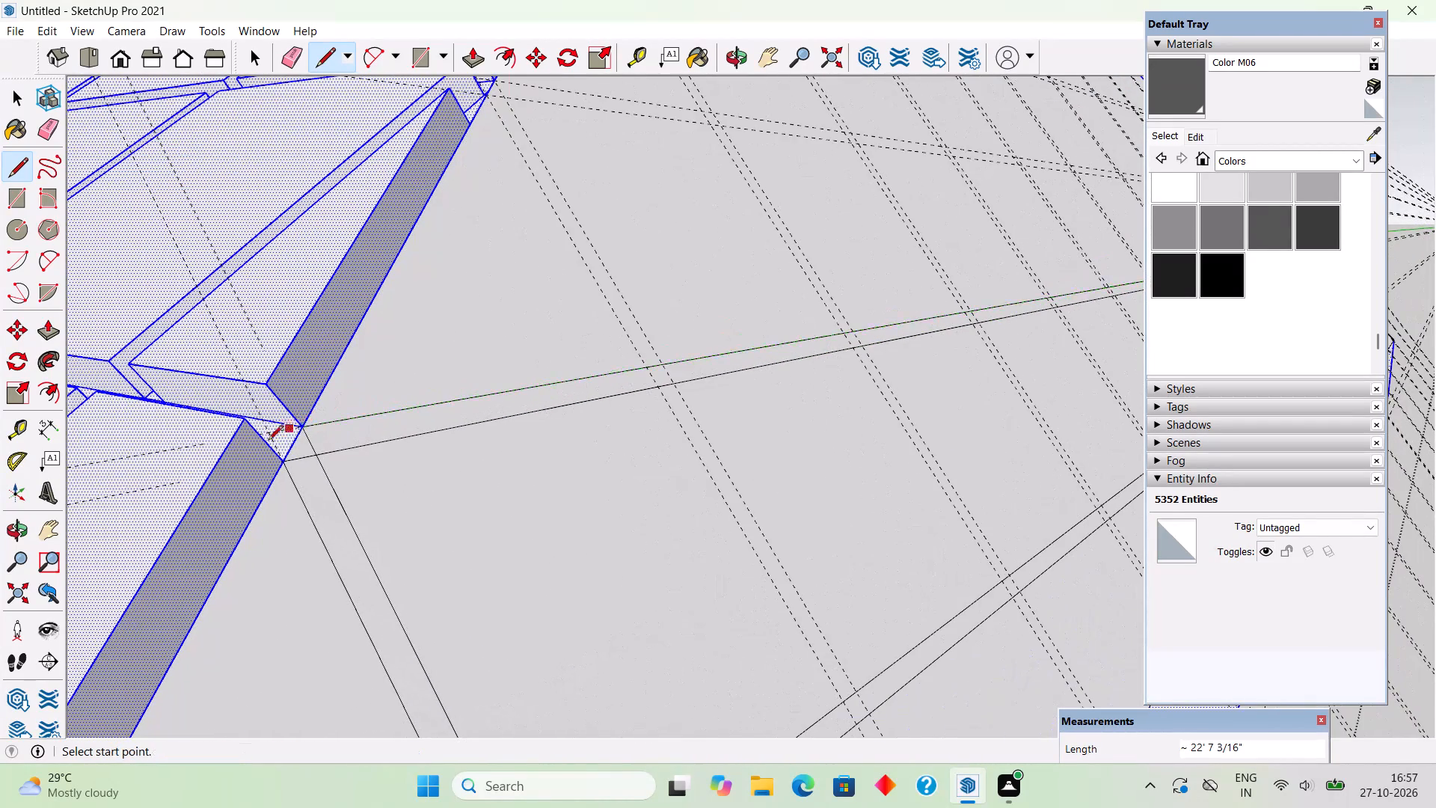
Draw the third downslope strip's two edges, about 3' 10 7/16" and 3' 11 9/16" long, along the guide pair between hip and eave line.
{"action": "scroll", "coordinate": [252, 468], "scroll_direction": "down", "scroll_amount": 10}
{"action": "left_click", "coordinate": [381, 275]}
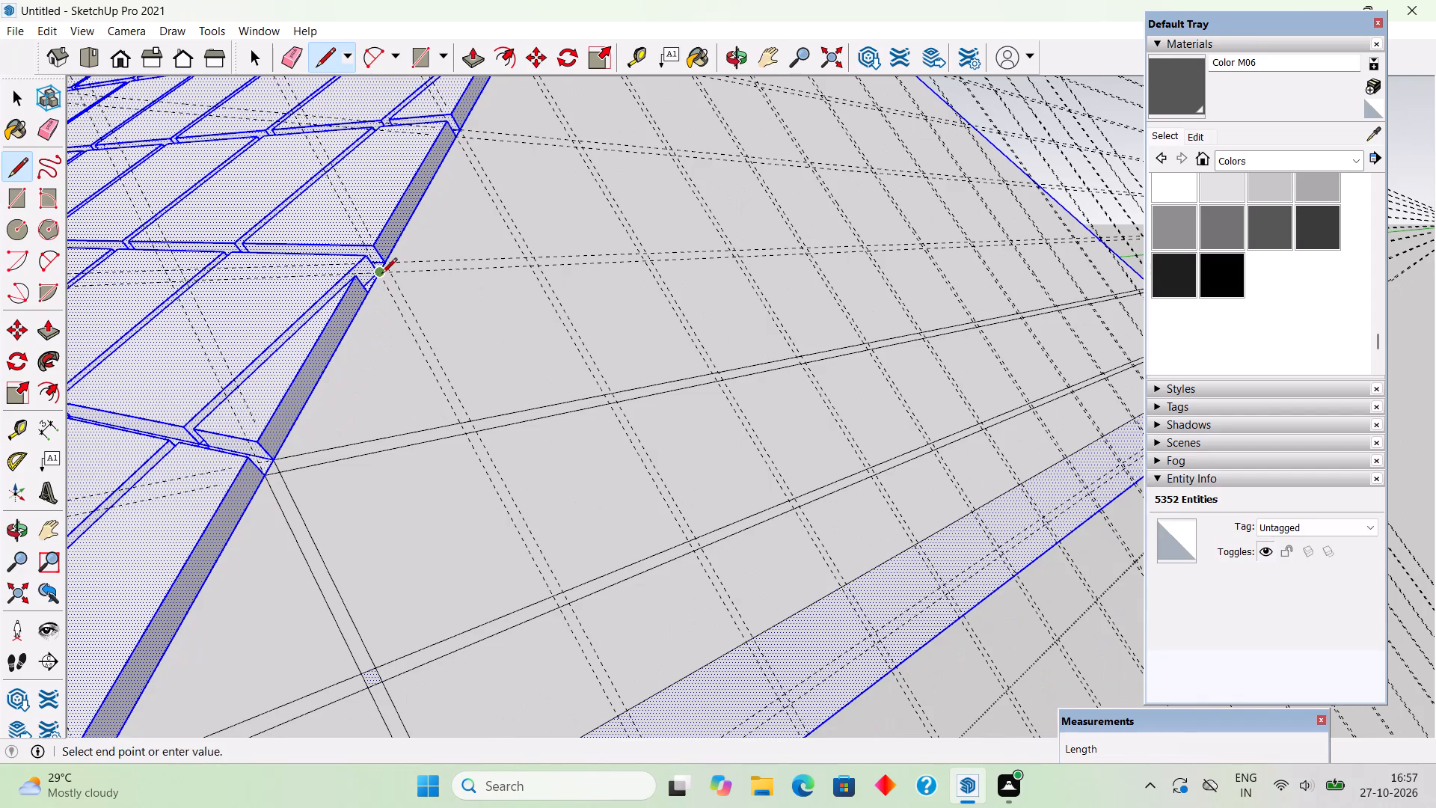
{"action": "scroll", "coordinate": [381, 275], "scroll_direction": "down", "scroll_amount": 3}
{"action": "left_click", "coordinate": [555, 602]}
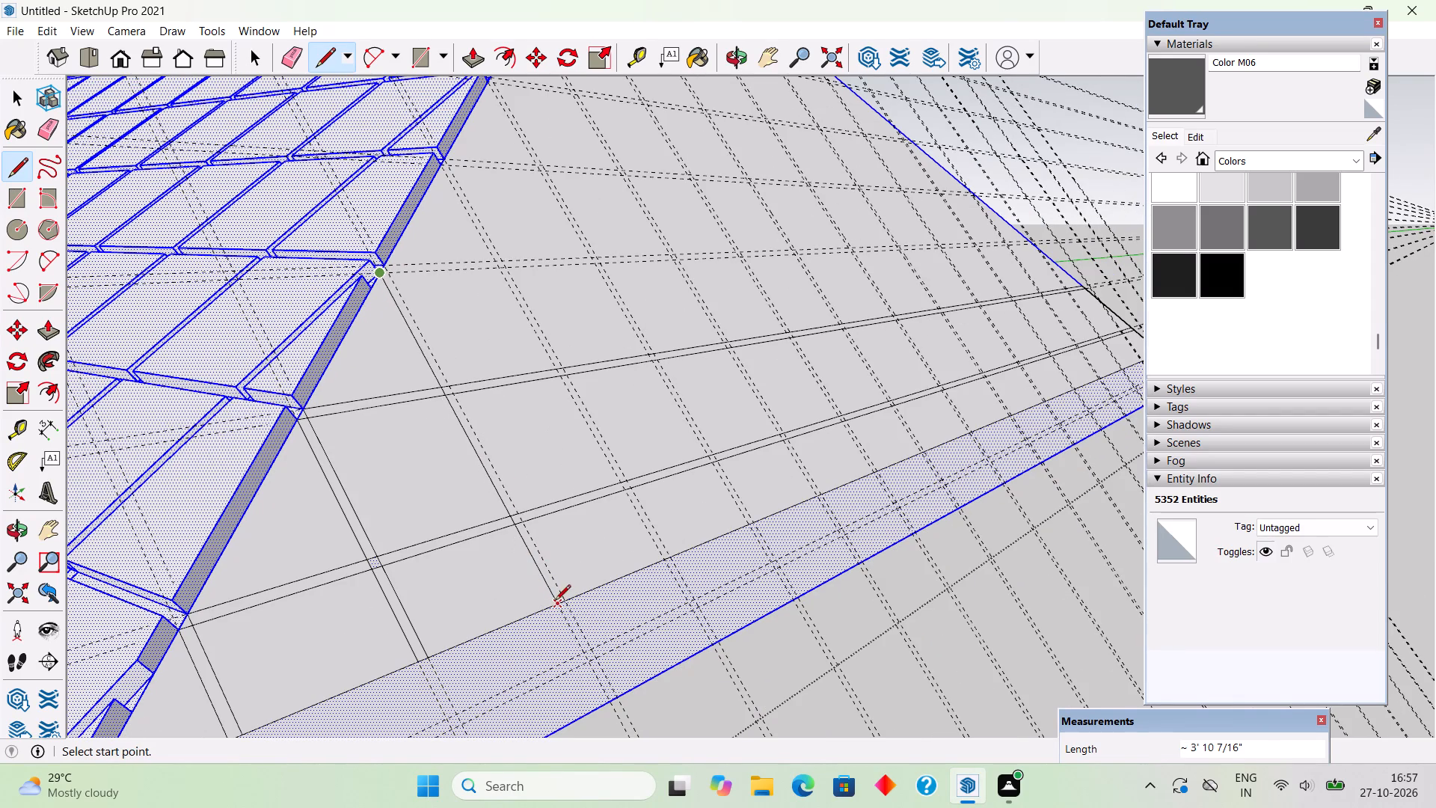
{"action": "scroll", "coordinate": [567, 605], "scroll_direction": "up", "scroll_amount": 5}
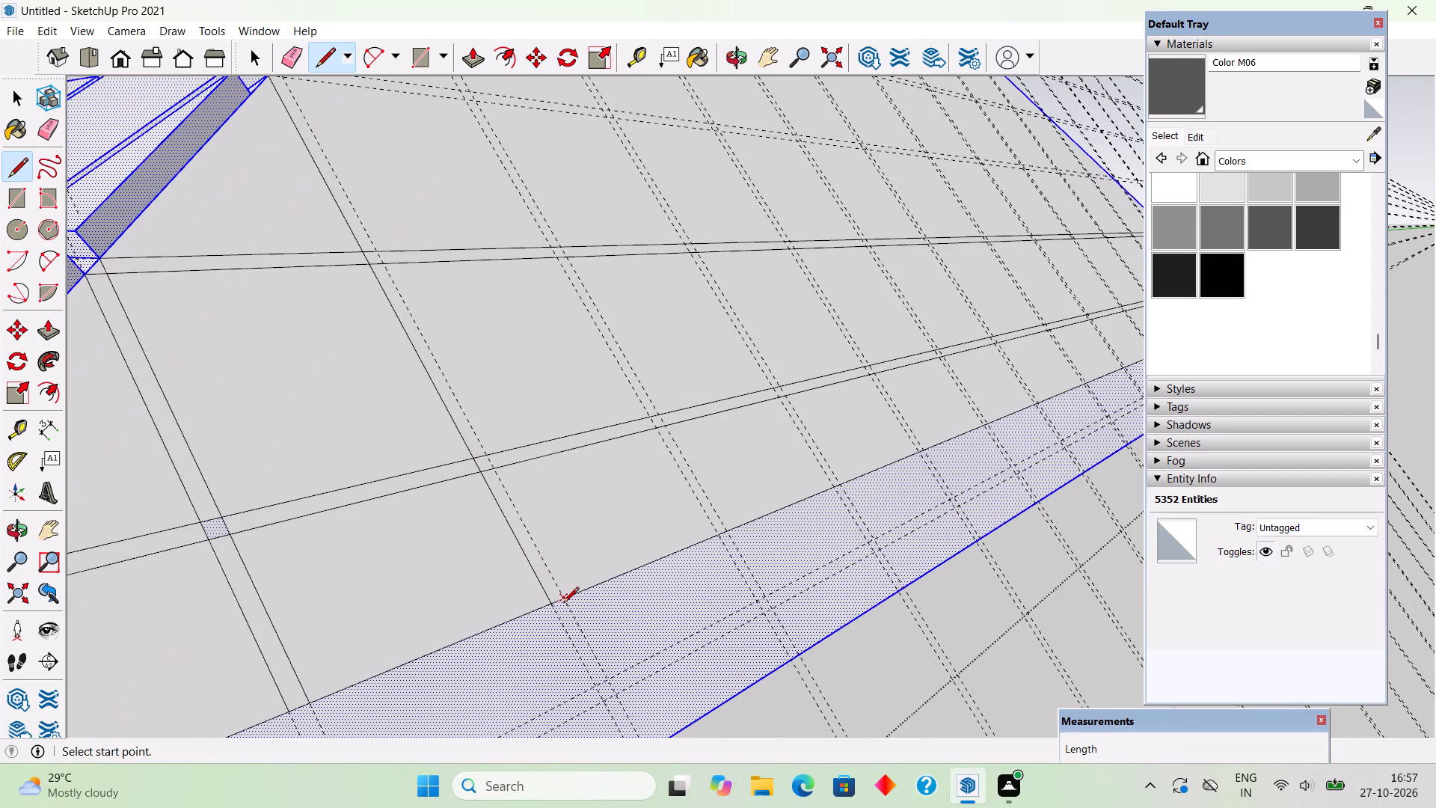
{"action": "left_click", "coordinate": [563, 604]}
{"action": "scroll", "coordinate": [521, 466], "scroll_direction": "down", "scroll_amount": 5}
{"action": "scroll", "coordinate": [340, 166], "scroll_direction": "up", "scroll_amount": 5}
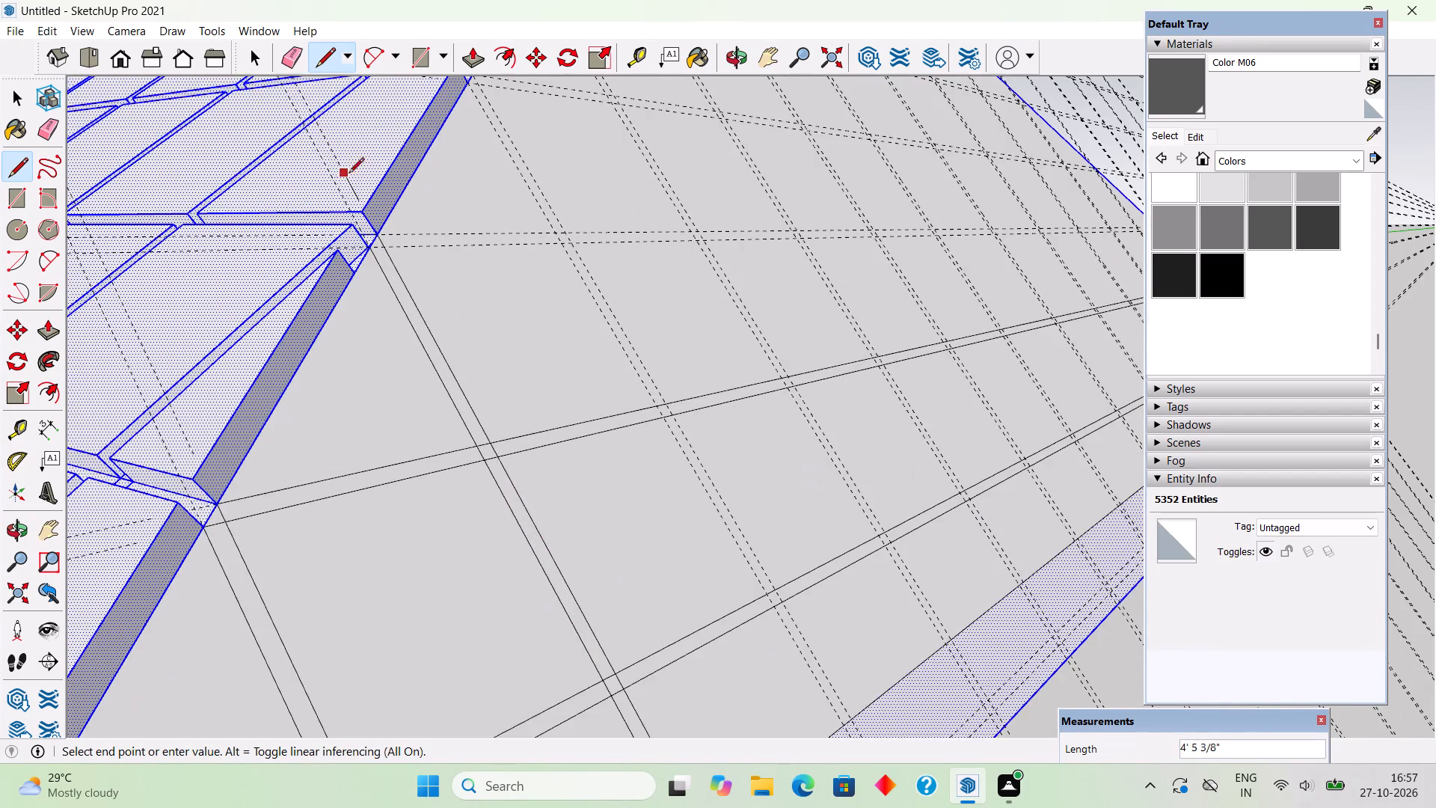
{"action": "scroll", "coordinate": [387, 246], "scroll_direction": "up", "scroll_amount": 8}
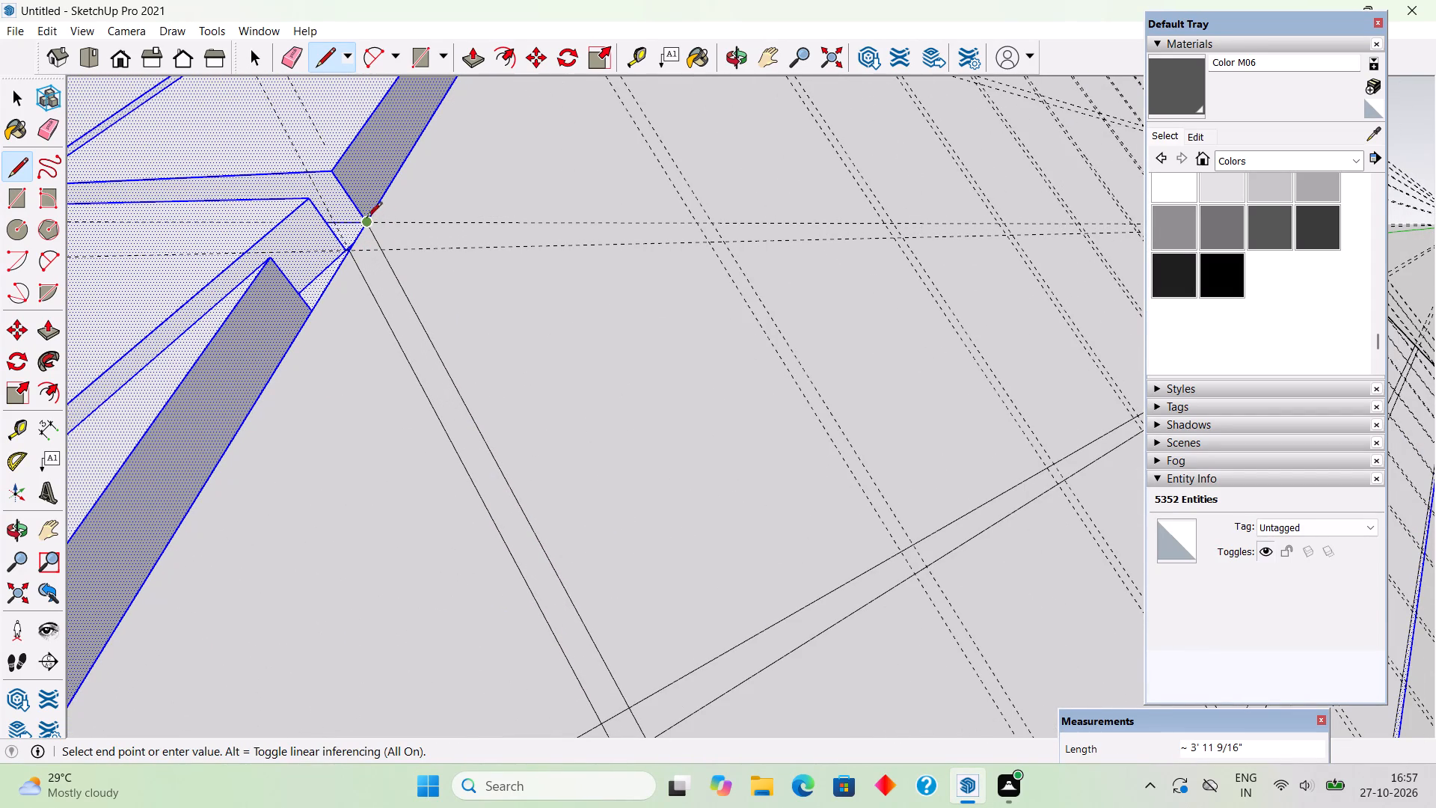
{"action": "left_click", "coordinate": [365, 218]}
Draw the fourth downslope strip's two edges, about 5' 4 3/8" and 5' 5 1/2" long, along the guide pair between hip and eave line.
{"action": "scroll", "coordinate": [248, 334], "scroll_direction": "down", "scroll_amount": 14}
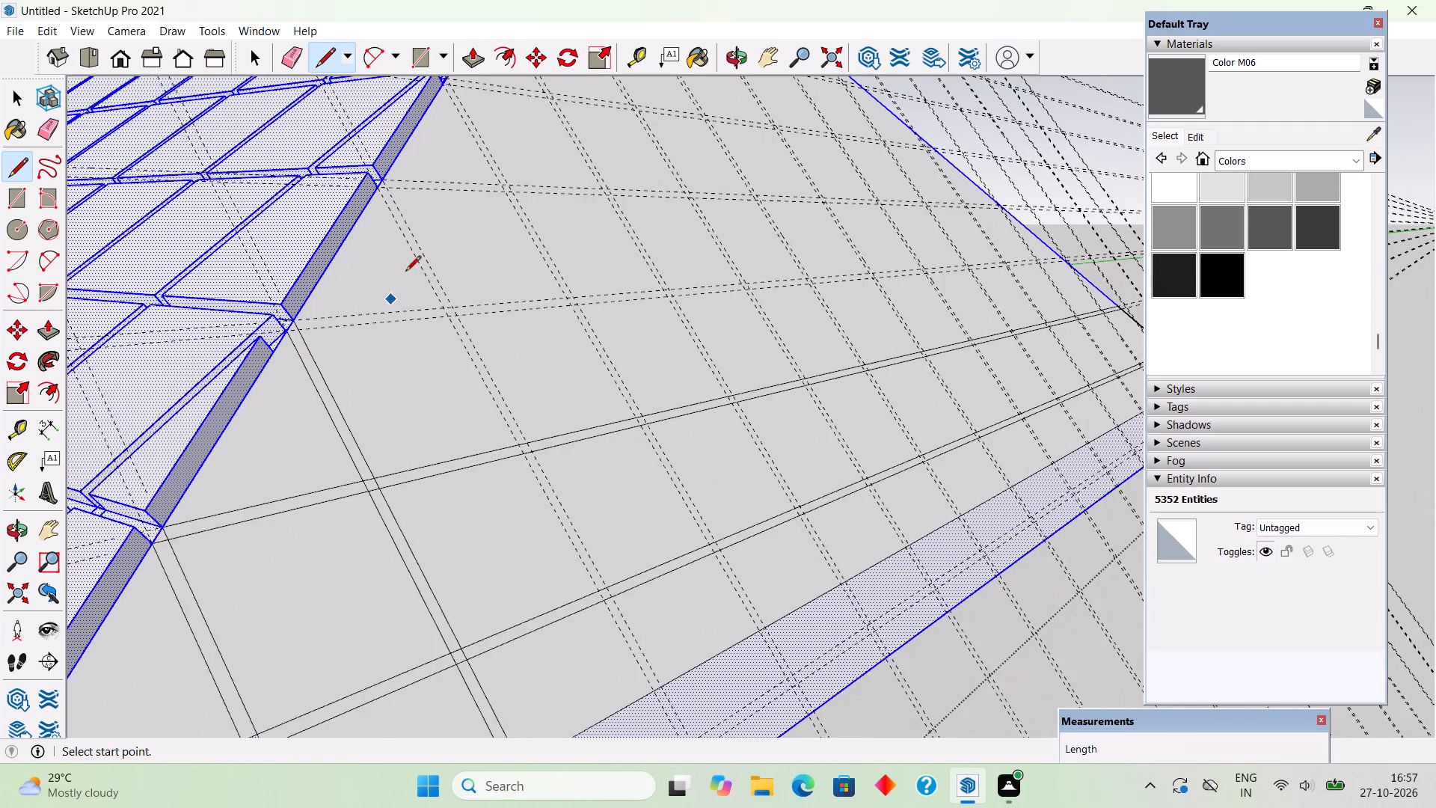
{"action": "scroll", "coordinate": [381, 192], "scroll_direction": "up", "scroll_amount": 5}
{"action": "left_click", "coordinate": [378, 187]}
{"action": "scroll", "coordinate": [378, 187], "scroll_direction": "down", "scroll_amount": 6}
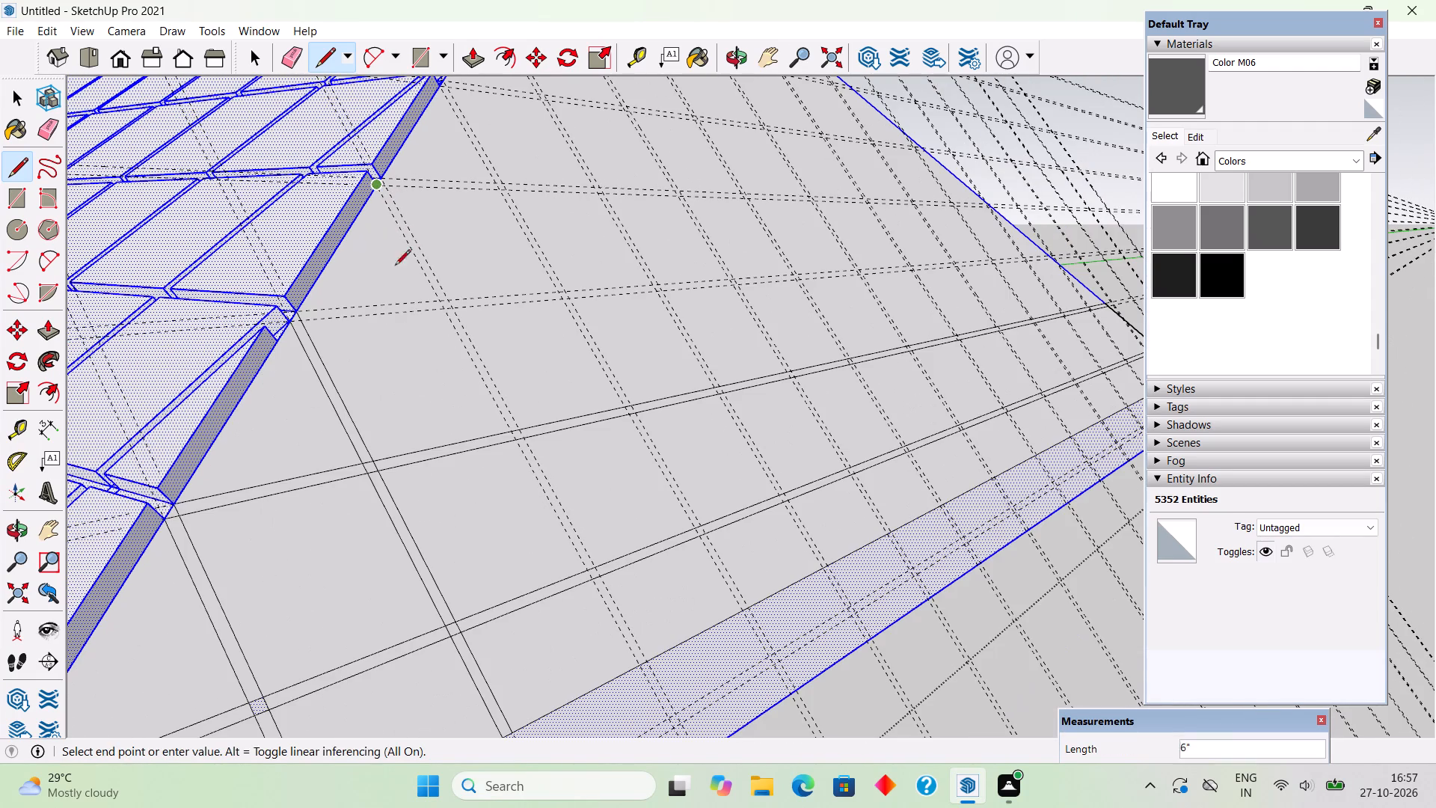
{"action": "left_click", "coordinate": [641, 664]}
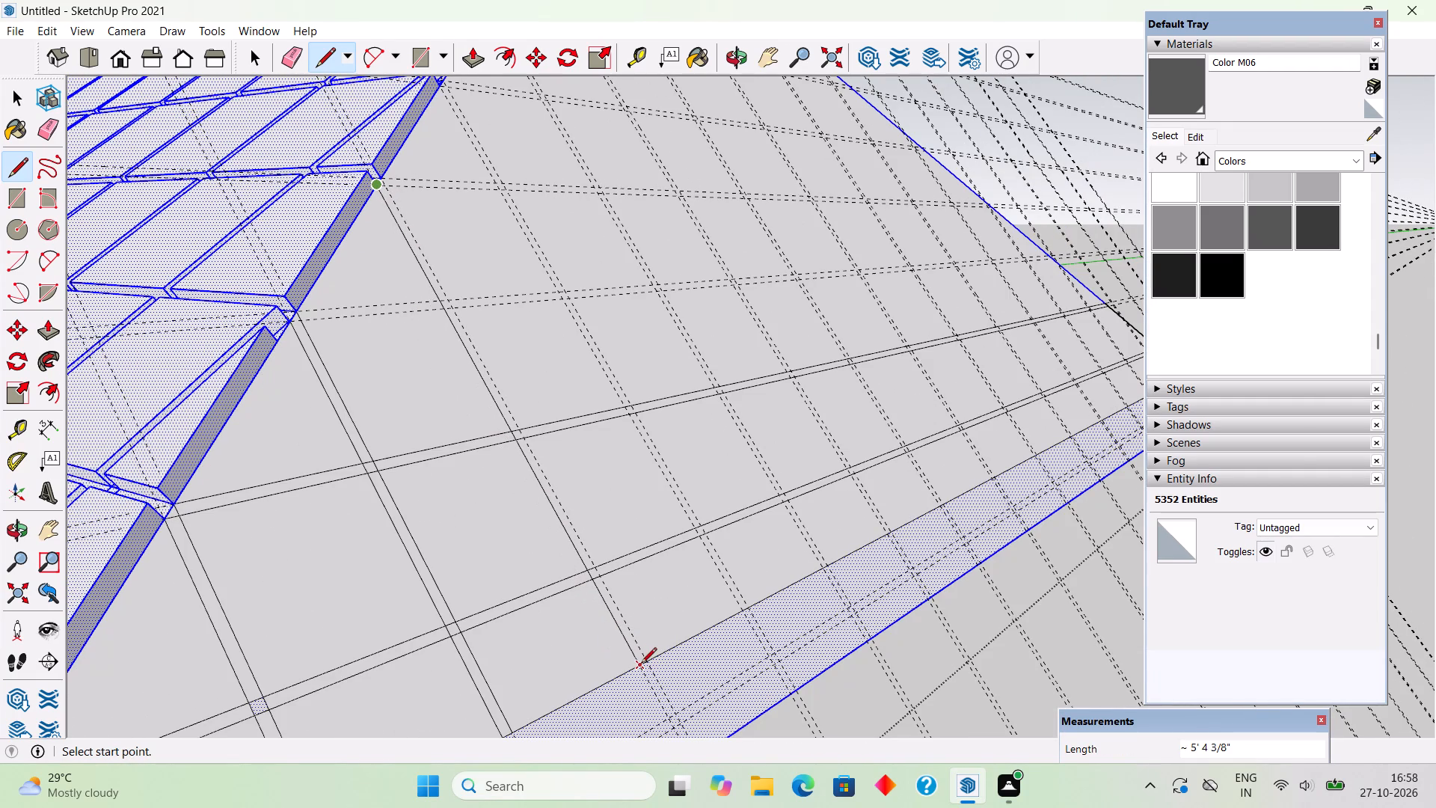
{"action": "scroll", "coordinate": [645, 659], "scroll_direction": "up", "scroll_amount": 4}
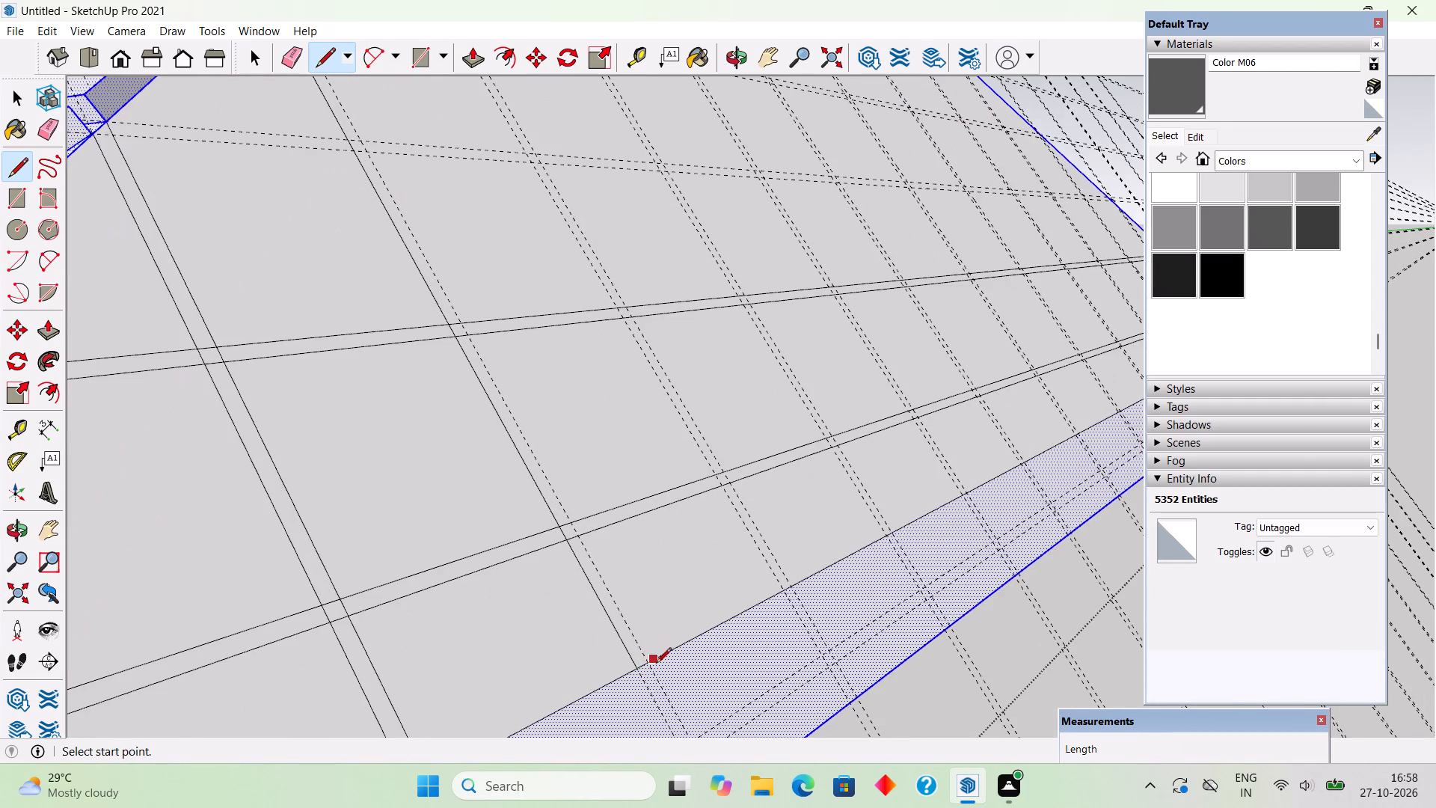
{"action": "left_click", "coordinate": [648, 662]}
{"action": "scroll", "coordinate": [576, 523], "scroll_direction": "down", "scroll_amount": 7}
{"action": "scroll", "coordinate": [423, 225], "scroll_direction": "up", "scroll_amount": 14}
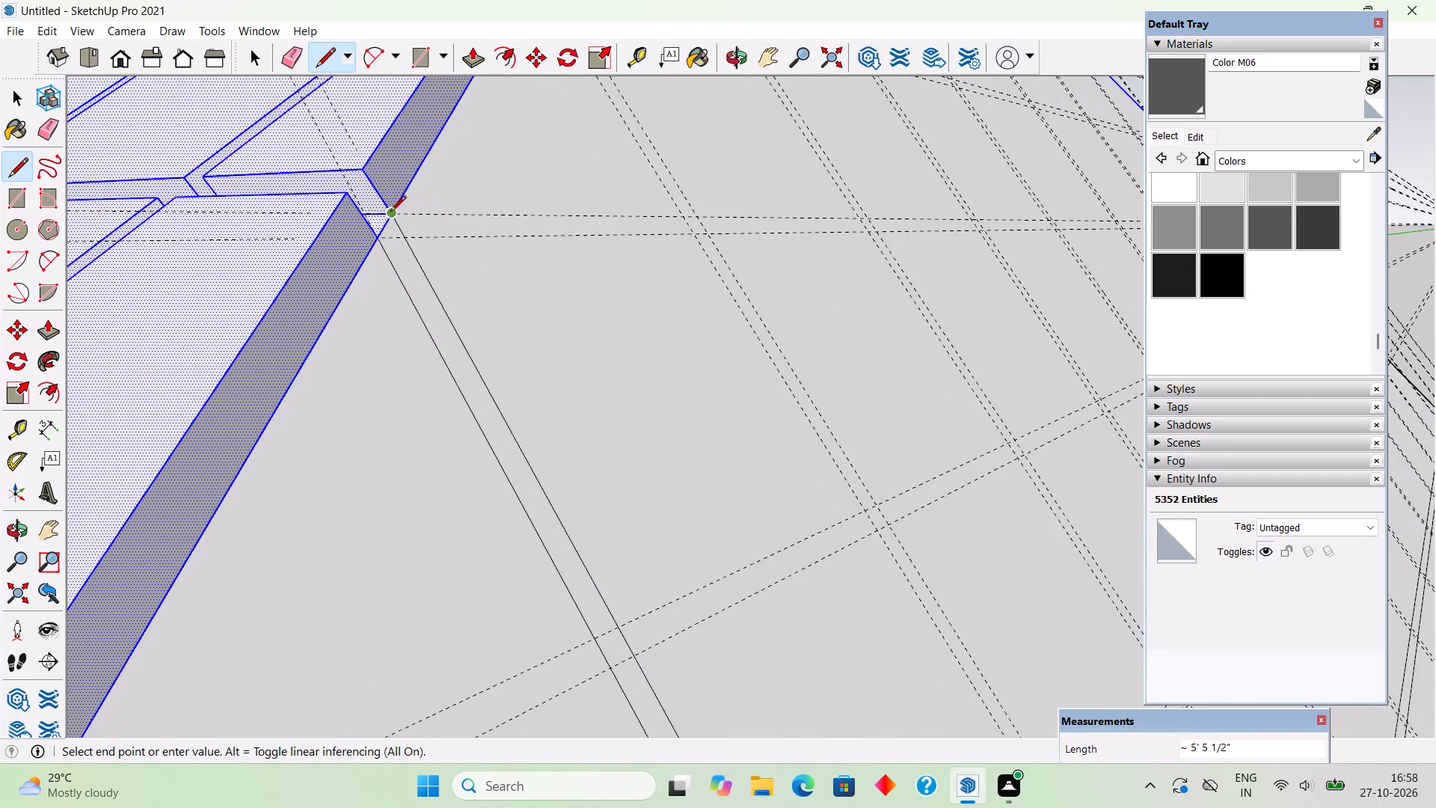
{"action": "left_click", "coordinate": [390, 212]}
Draw the first edge of the fifth downslope strip, about 6' 10 5/16" long, along its guide from the hip to the eave line.
{"action": "scroll", "coordinate": [343, 319], "scroll_direction": "down", "scroll_amount": 5}
{"action": "scroll", "coordinate": [329, 385], "scroll_direction": "down", "scroll_amount": 5}
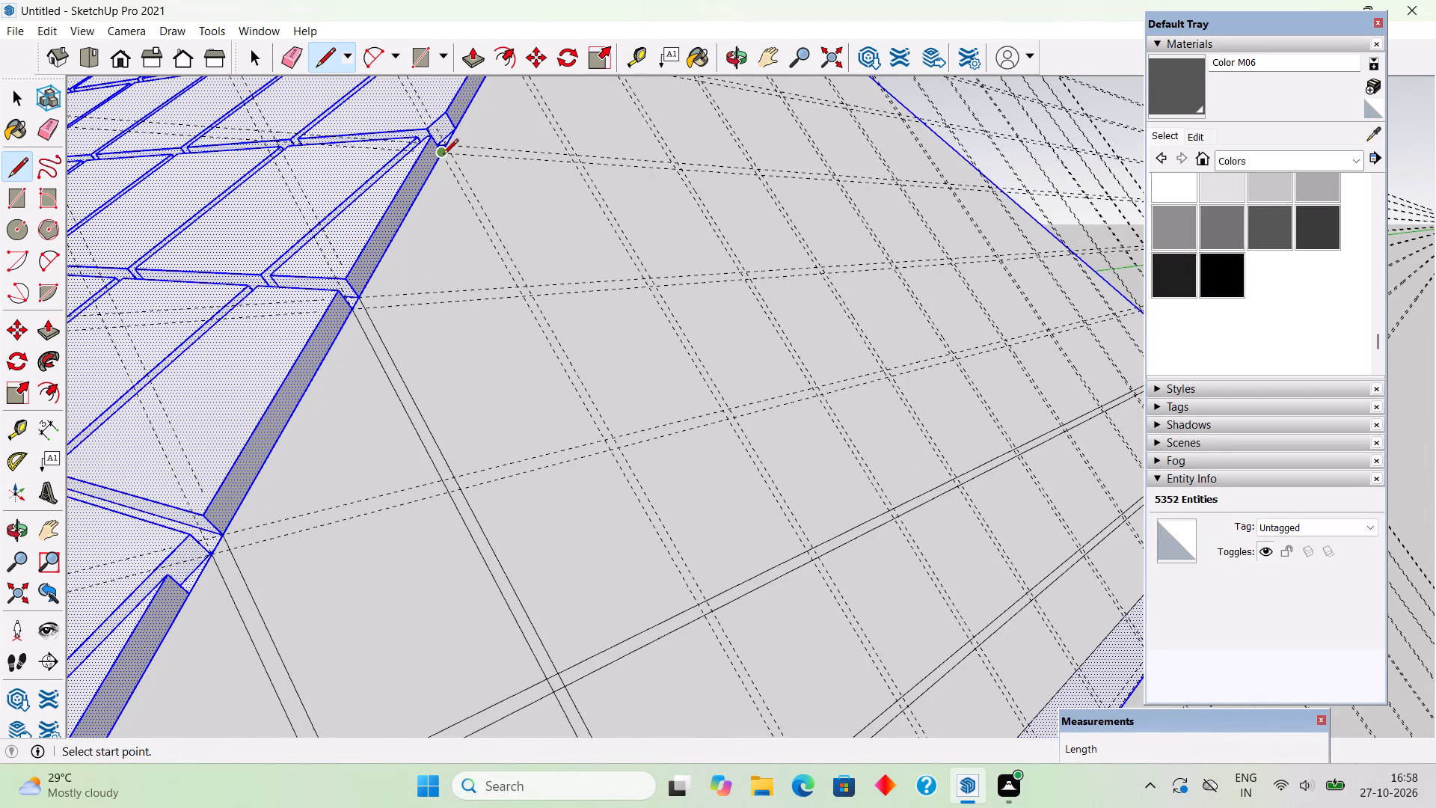
{"action": "scroll", "coordinate": [443, 156], "scroll_direction": "up", "scroll_amount": 10}
{"action": "left_click", "coordinate": [440, 150]}
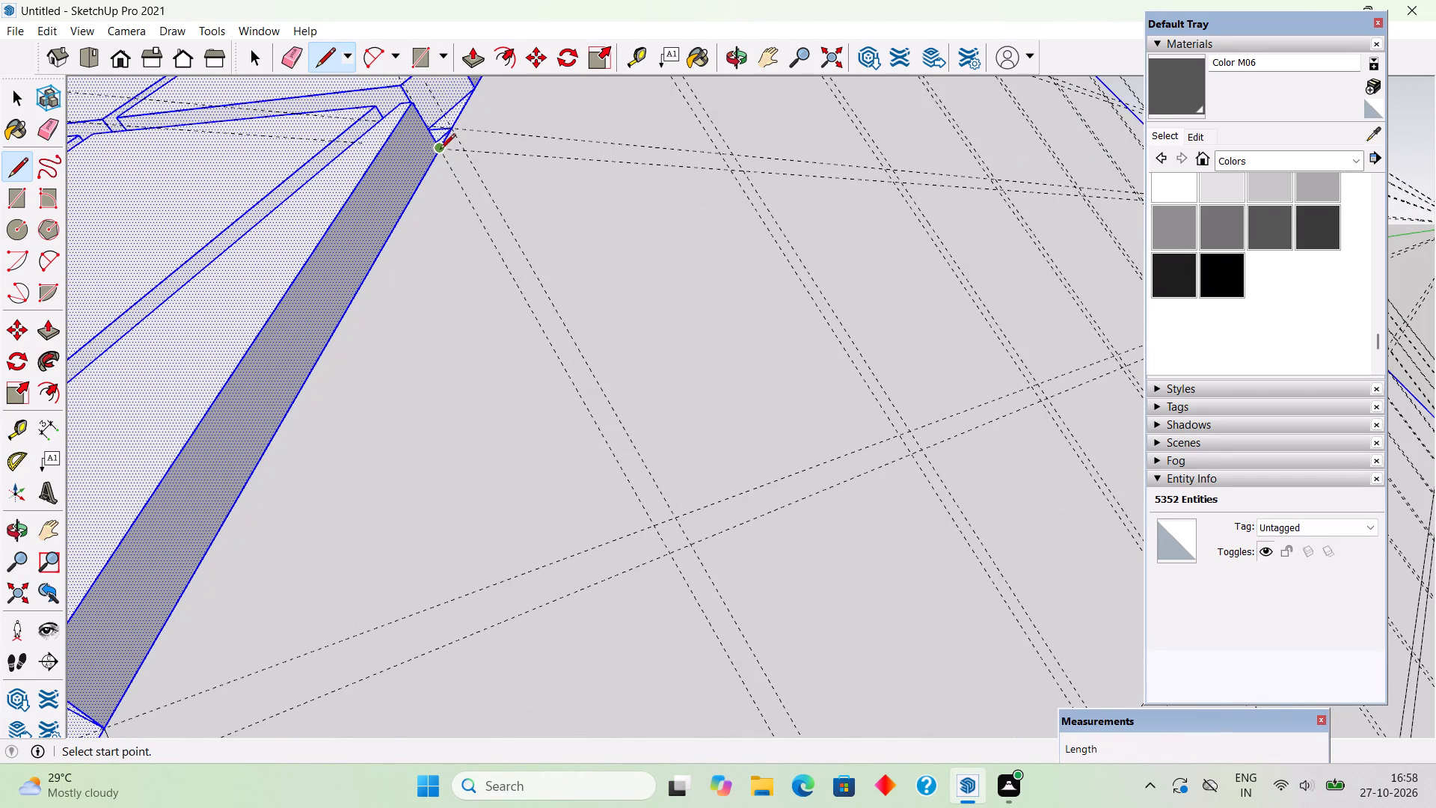
{"action": "scroll", "coordinate": [447, 200], "scroll_direction": "down", "scroll_amount": 19}
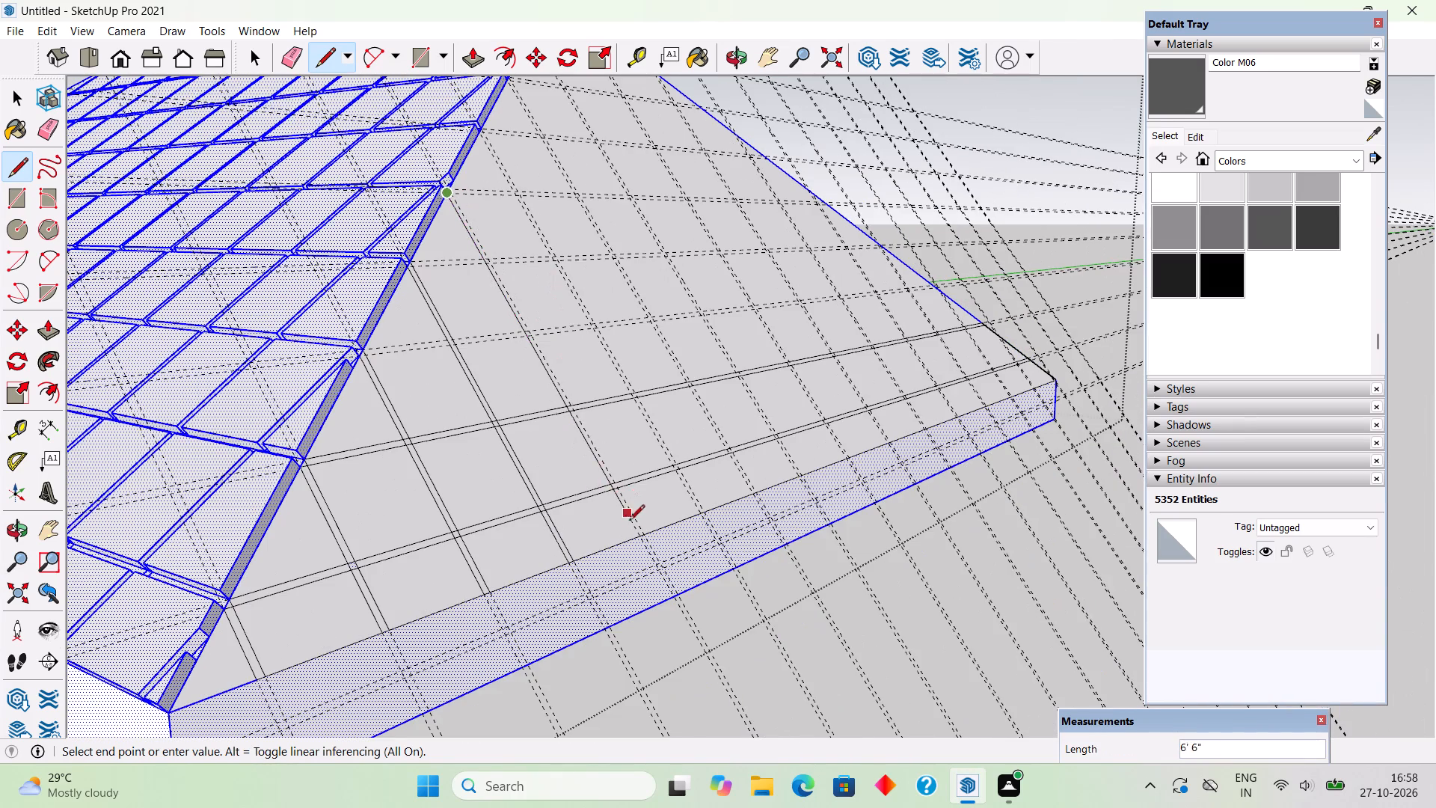
{"action": "scroll", "coordinate": [631, 526], "scroll_direction": "up", "scroll_amount": 5}
{"action": "left_click", "coordinate": [647, 548]}
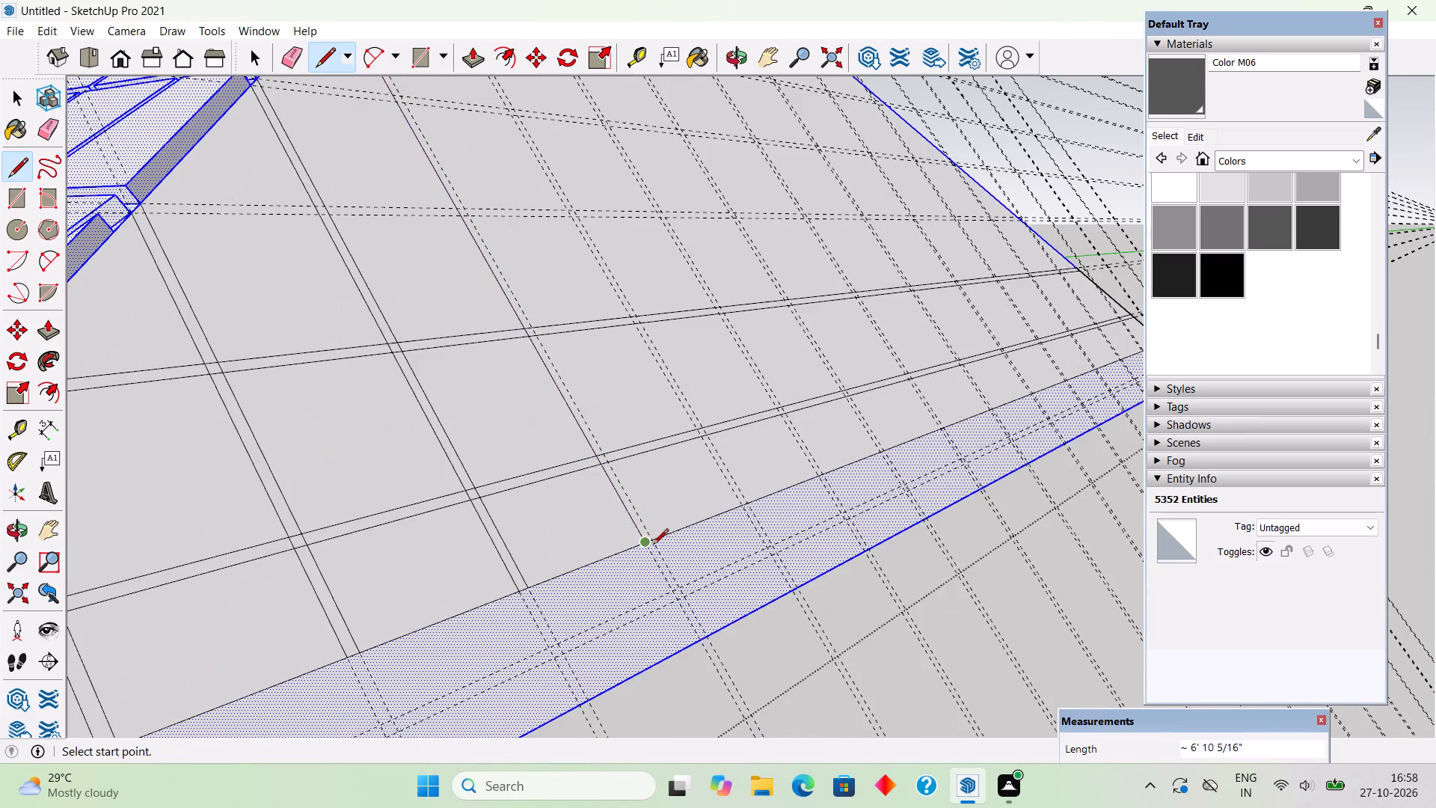
Draw the second edge of the fifth downslope strip, about 6' 11 3/8" long, along its guide from the eave line to the hip.
{"action": "scroll", "coordinate": [653, 541], "scroll_direction": "up", "scroll_amount": 12}
{"action": "left_click", "coordinate": [653, 537]}
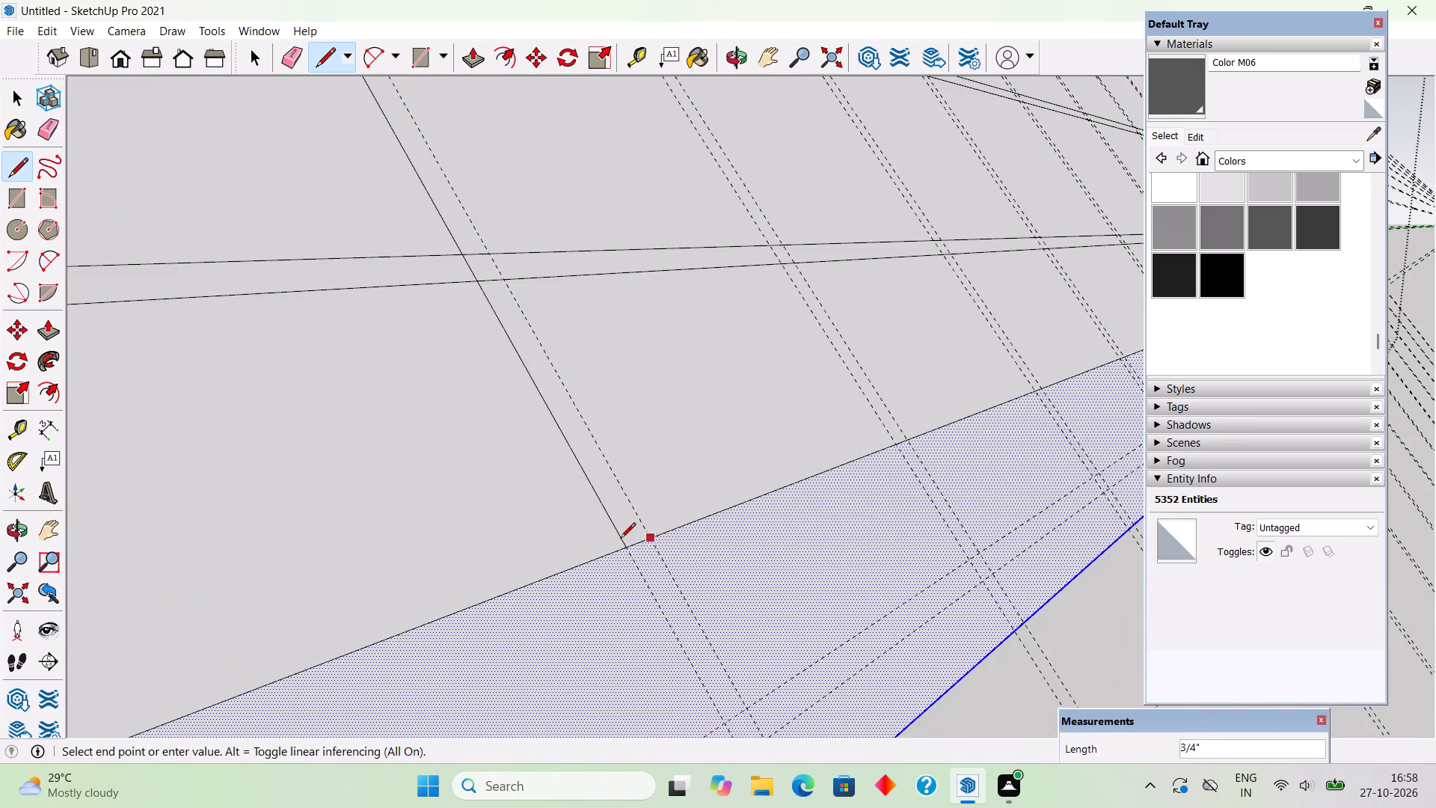
{"action": "scroll", "coordinate": [610, 544], "scroll_direction": "down", "scroll_amount": 6}
{"action": "scroll", "coordinate": [542, 557], "scroll_direction": "down", "scroll_amount": 15}
{"action": "scroll", "coordinate": [368, 232], "scroll_direction": "up", "scroll_amount": 5}
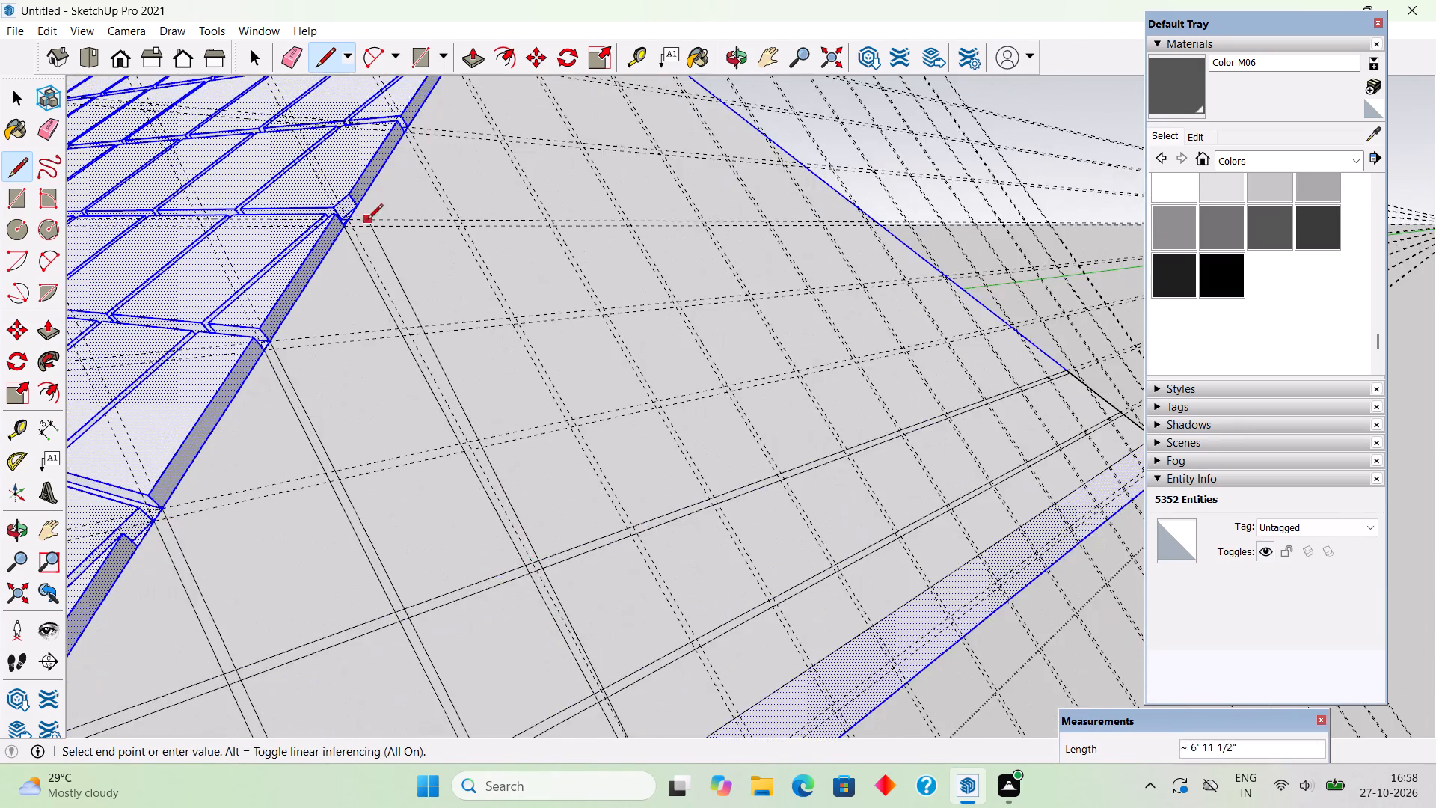
{"action": "scroll", "coordinate": [367, 221], "scroll_direction": "up", "scroll_amount": 20}
{"action": "scroll", "coordinate": [367, 221], "scroll_direction": "up", "scroll_amount": 7}
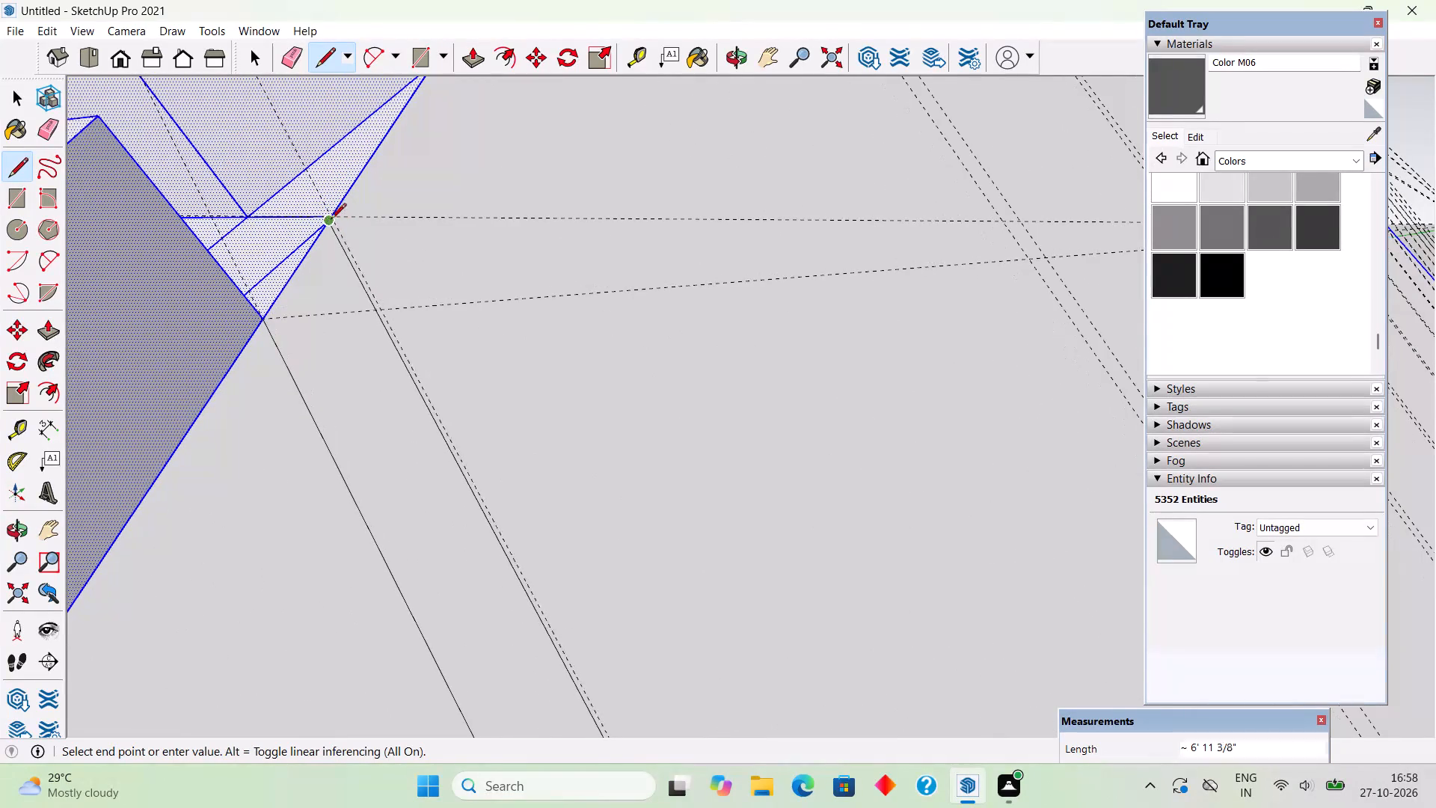
{"action": "left_click", "coordinate": [329, 215]}
Examine the small triangular strip face at the hip beside the raised tiles, and check how the end slope's strip edges meet it.
{"action": "middle_click_drag", "start_coordinate": [363, 267], "coordinate": [812, 358]}
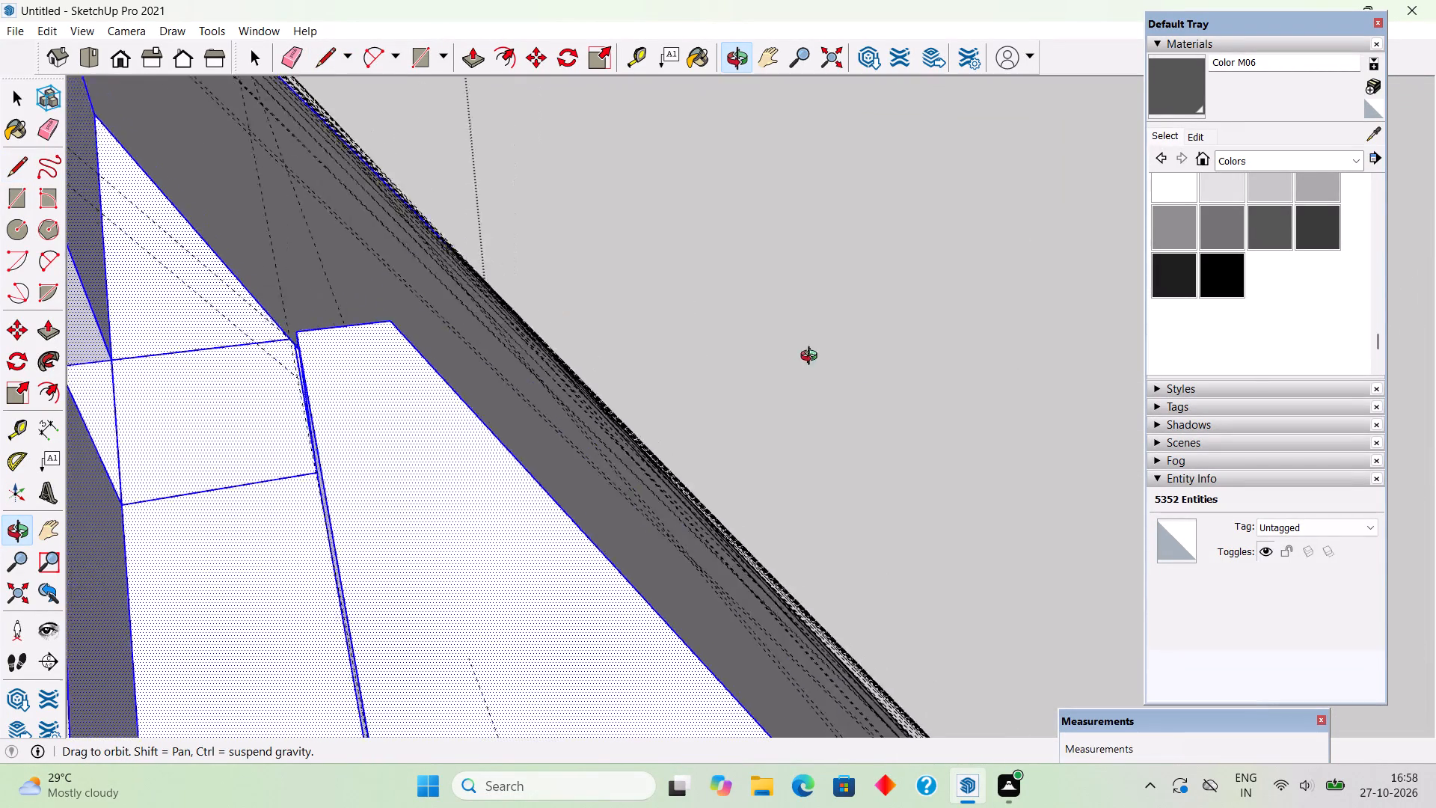
{"action": "middle_click_drag", "start_coordinate": [812, 358], "coordinate": [740, 418]}
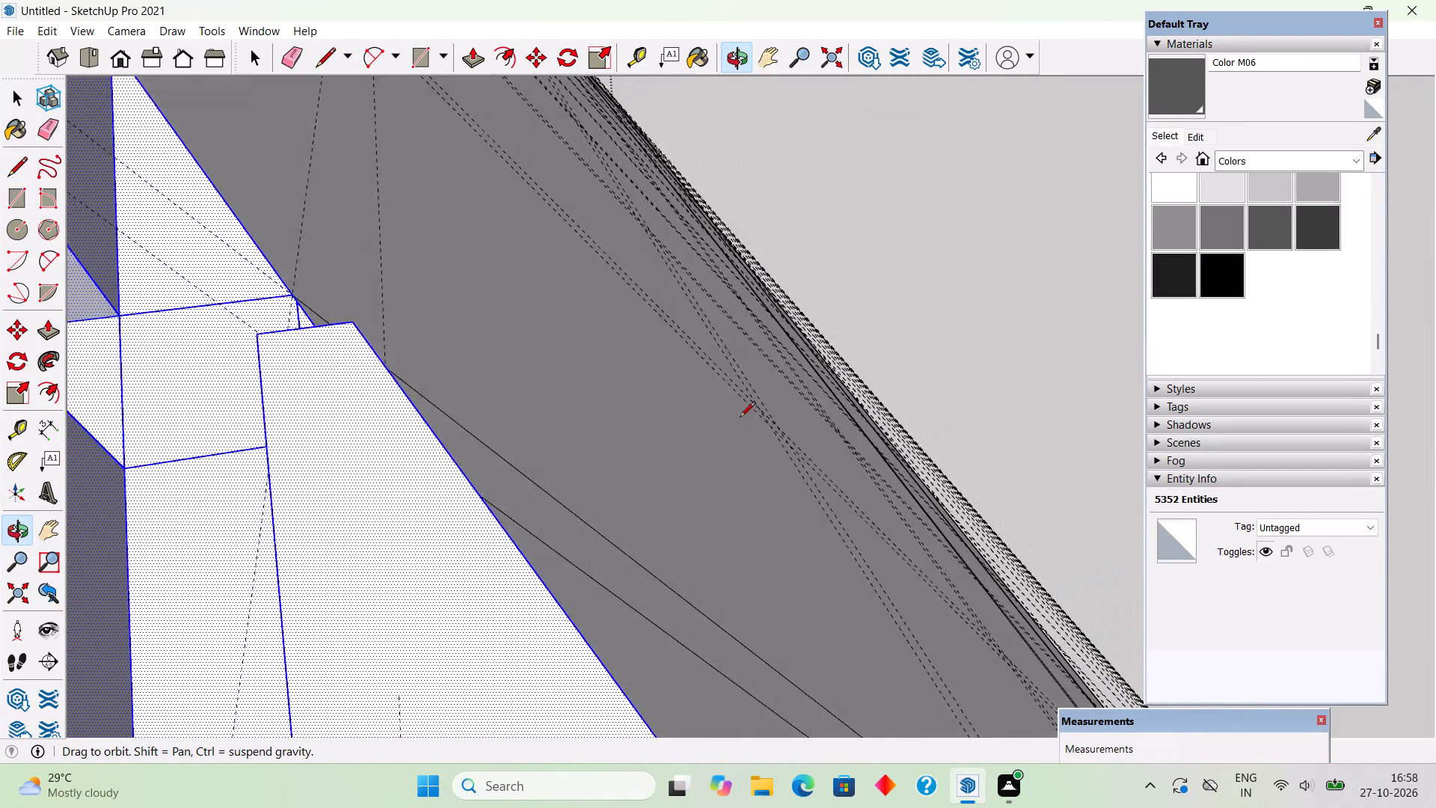
{"action": "middle_click_drag", "start_coordinate": [740, 418], "coordinate": [743, 421]}
{"action": "scroll", "coordinate": [733, 415], "scroll_direction": "down", "scroll_amount": 4}
{"action": "key", "text": "space"}
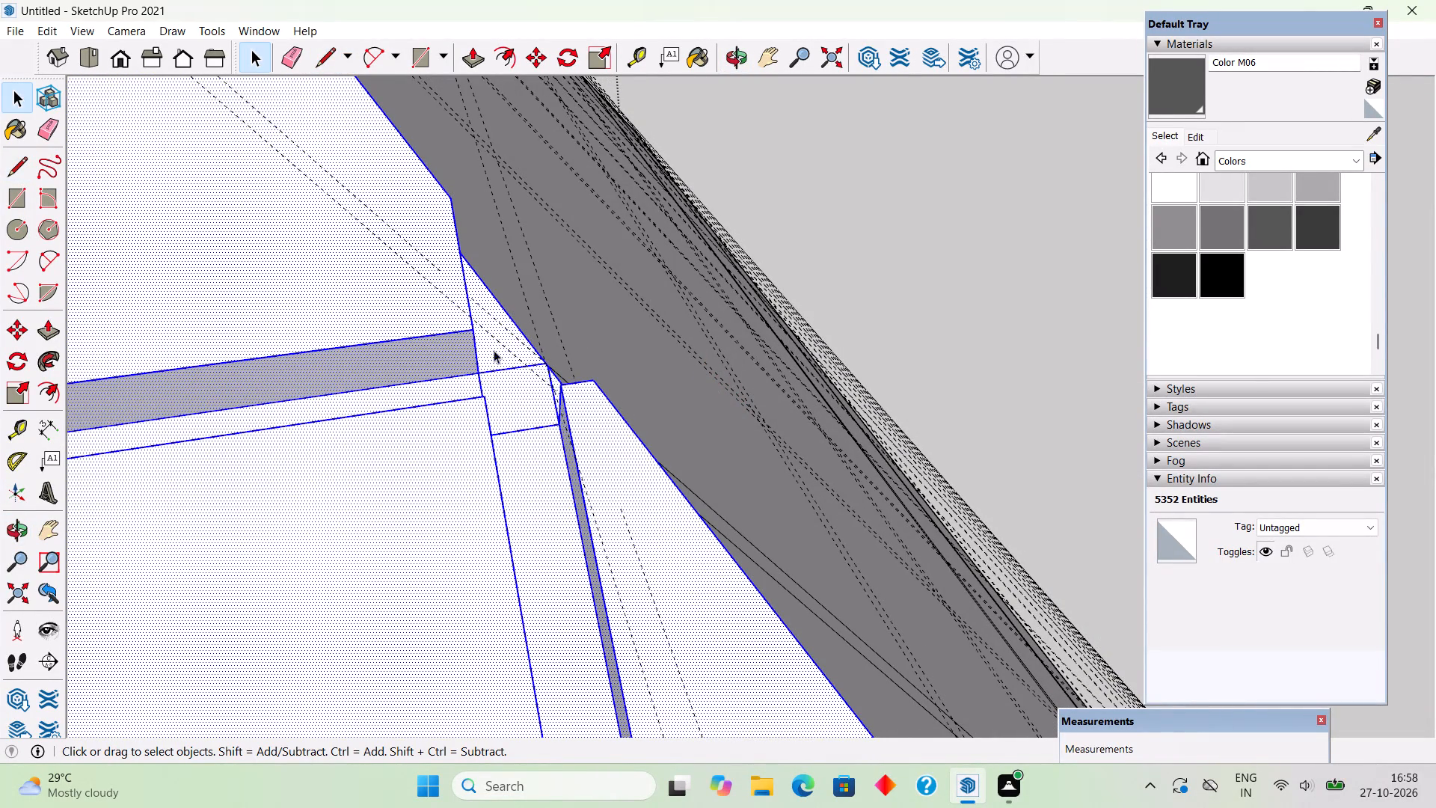
{"action": "left_click", "coordinate": [500, 357]}
{"action": "middle_click_drag", "start_coordinate": [424, 355], "coordinate": [266, 399]}
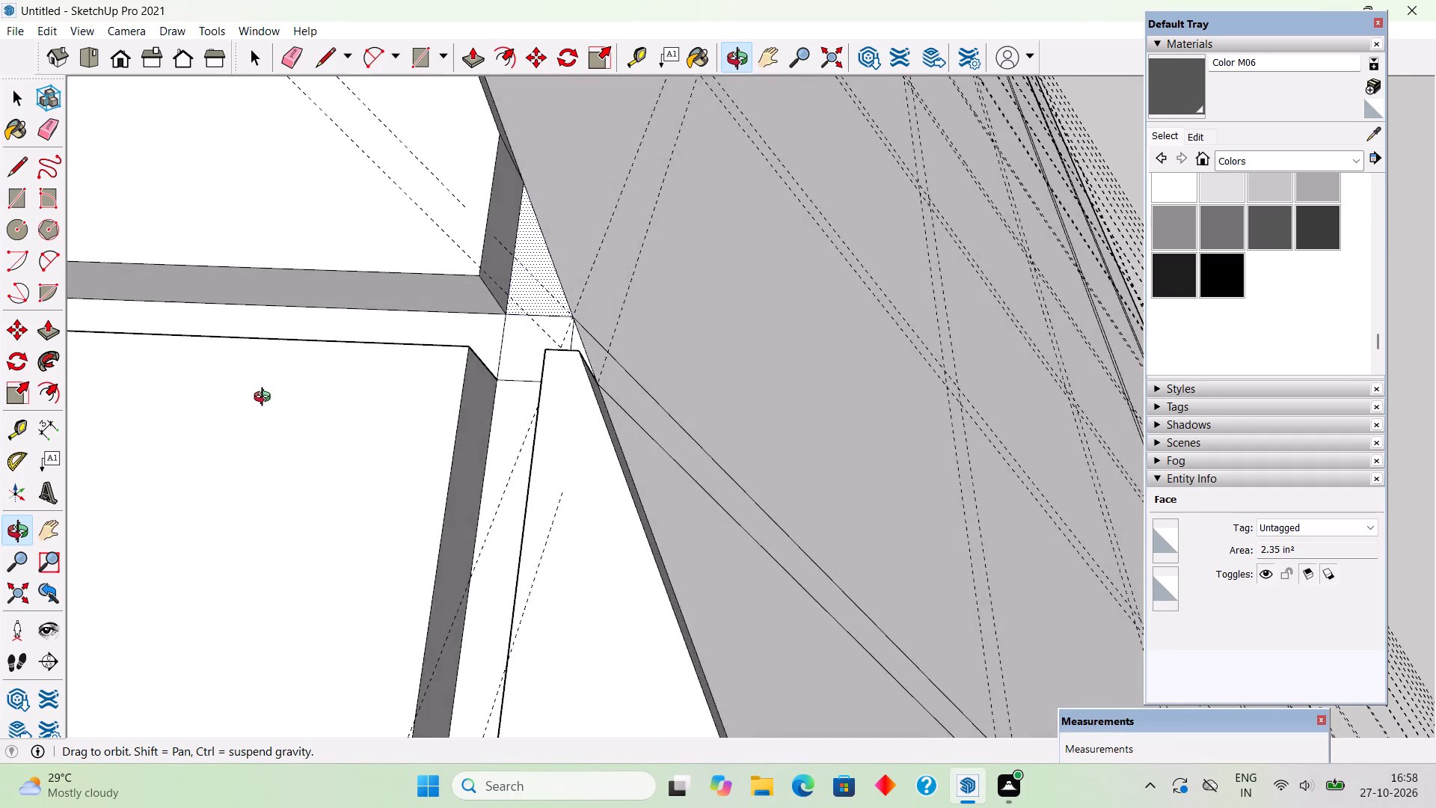
{"action": "middle_click_drag", "start_coordinate": [266, 399], "coordinate": [393, 480]}
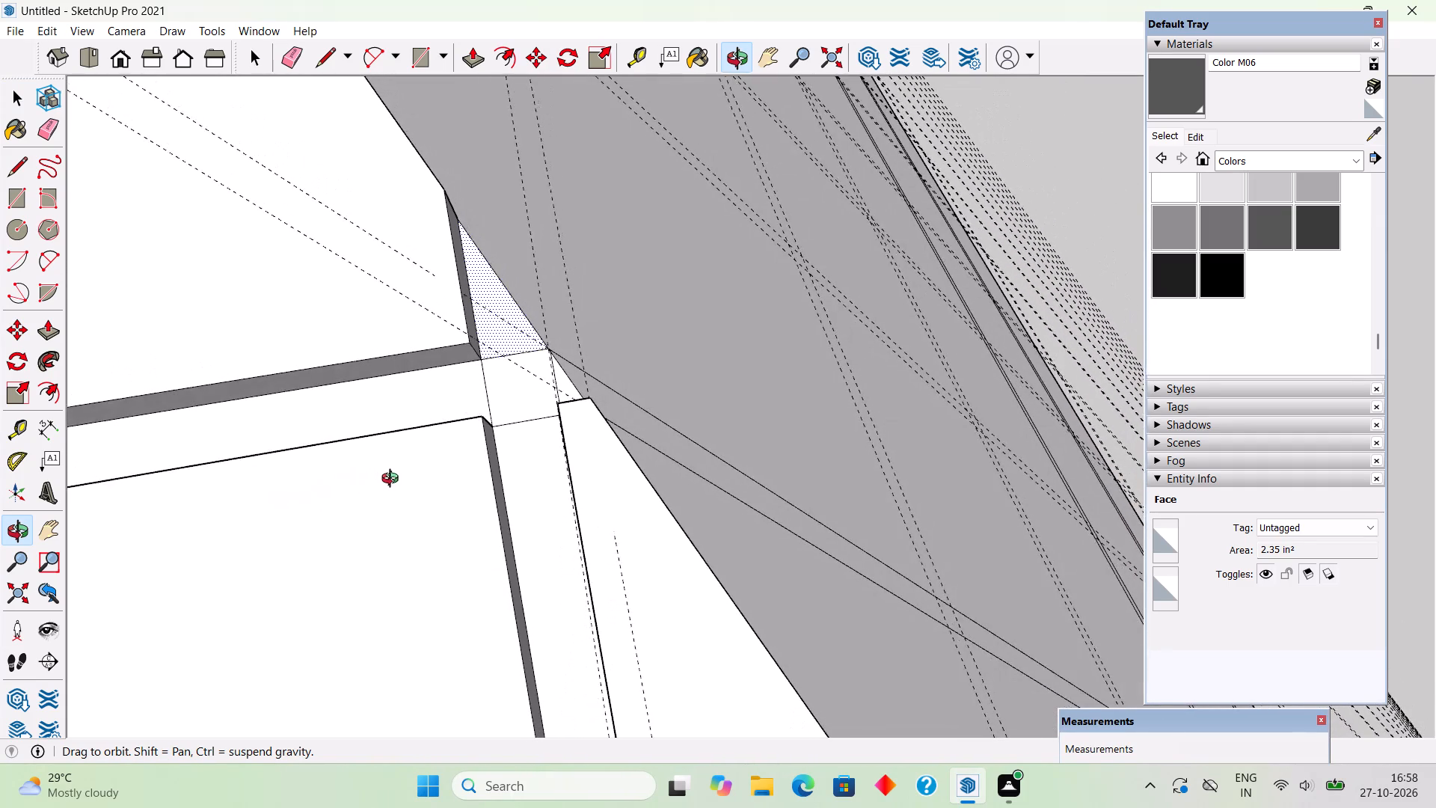
{"action": "middle_click_drag", "start_coordinate": [393, 480], "coordinate": [313, 309]}
{"action": "scroll", "coordinate": [336, 344], "scroll_direction": "down", "scroll_amount": 4}
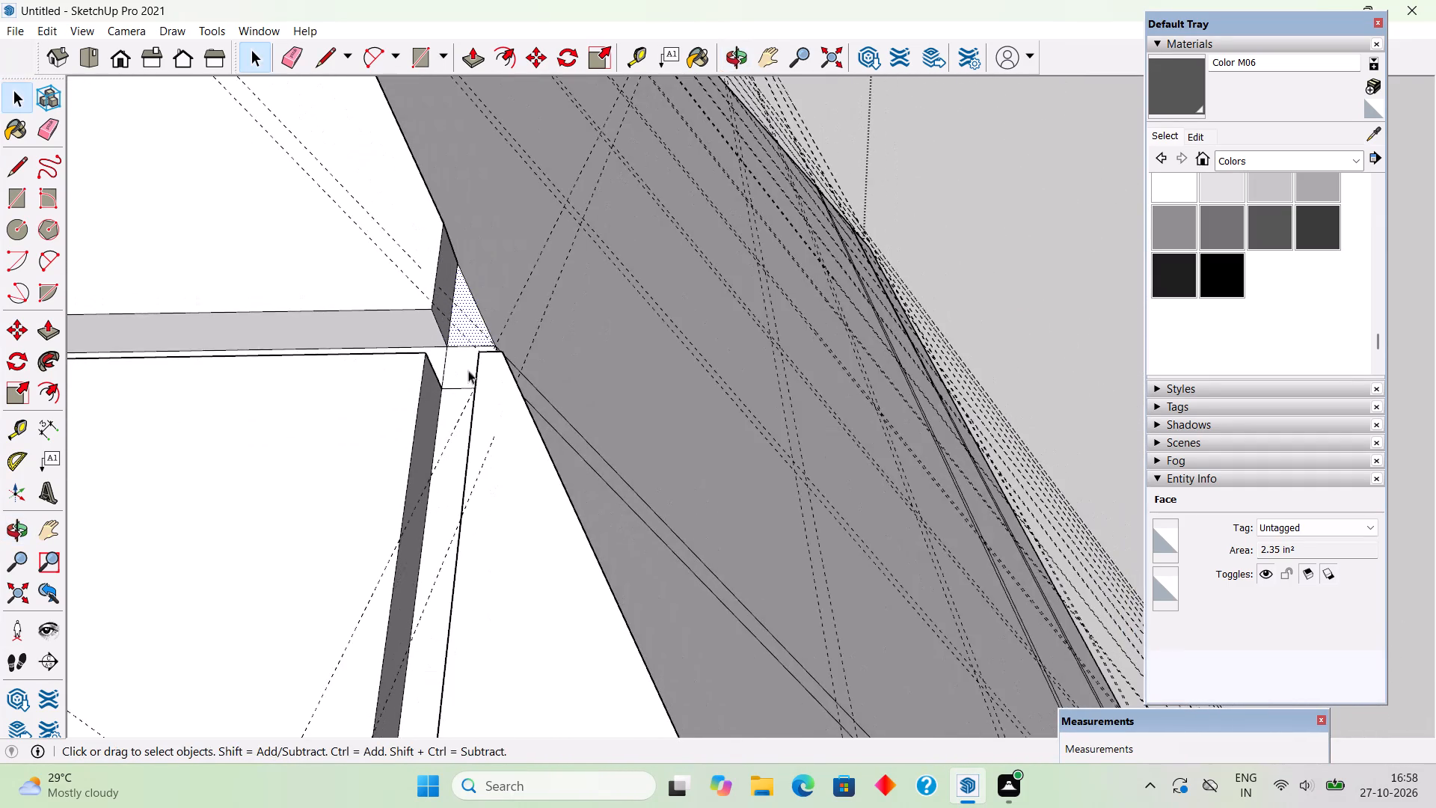
{"action": "scroll", "coordinate": [636, 362], "scroll_direction": "down", "scroll_amount": 5}
{"action": "middle_click_drag", "start_coordinate": [465, 335], "coordinate": [257, 288]}
{"action": "scroll", "coordinate": [256, 284], "scroll_direction": "down", "scroll_amount": 15}
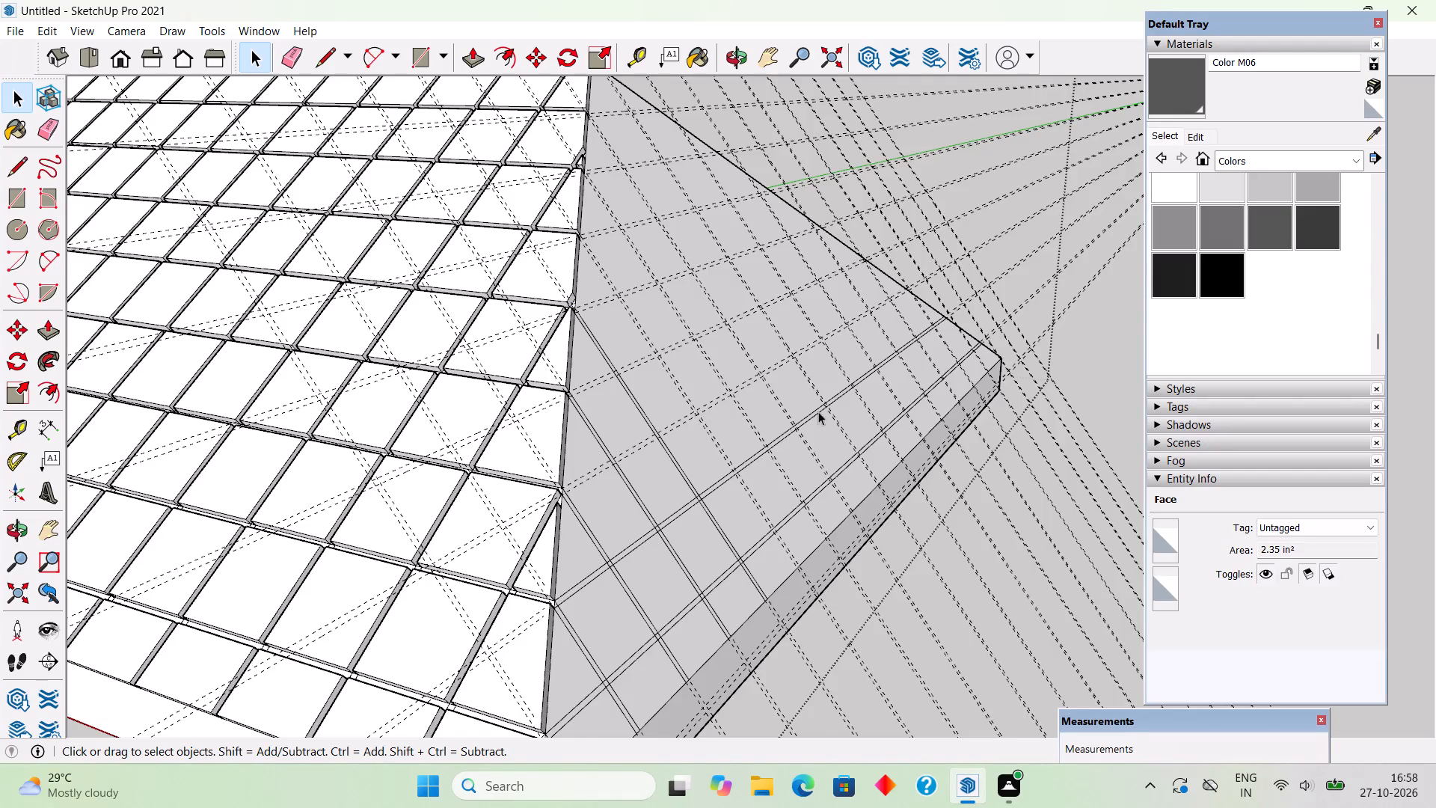
{"action": "middle_click_drag", "start_coordinate": [811, 430], "coordinate": [577, 427]}
{"action": "scroll", "coordinate": [598, 411], "scroll_direction": "down", "scroll_amount": 1}
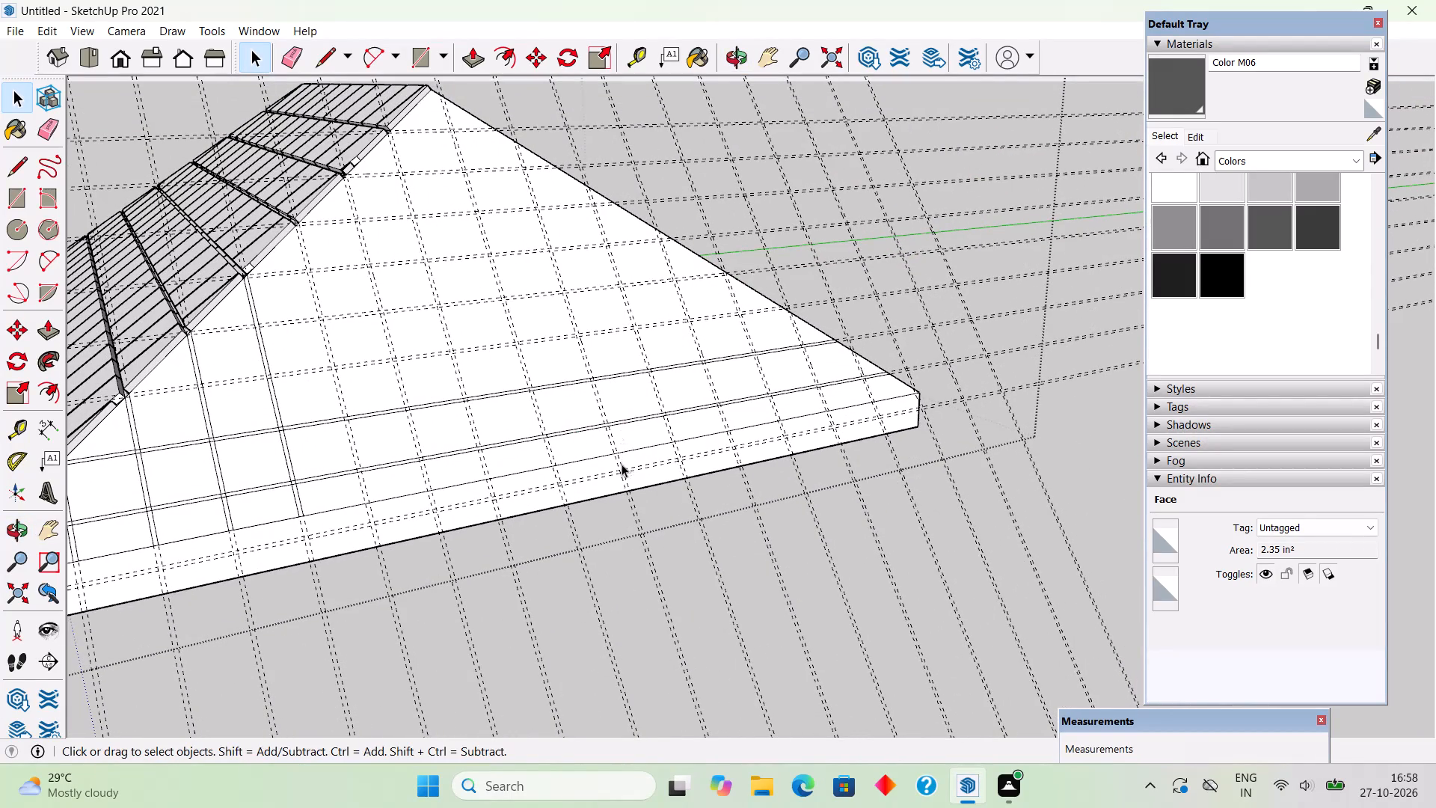
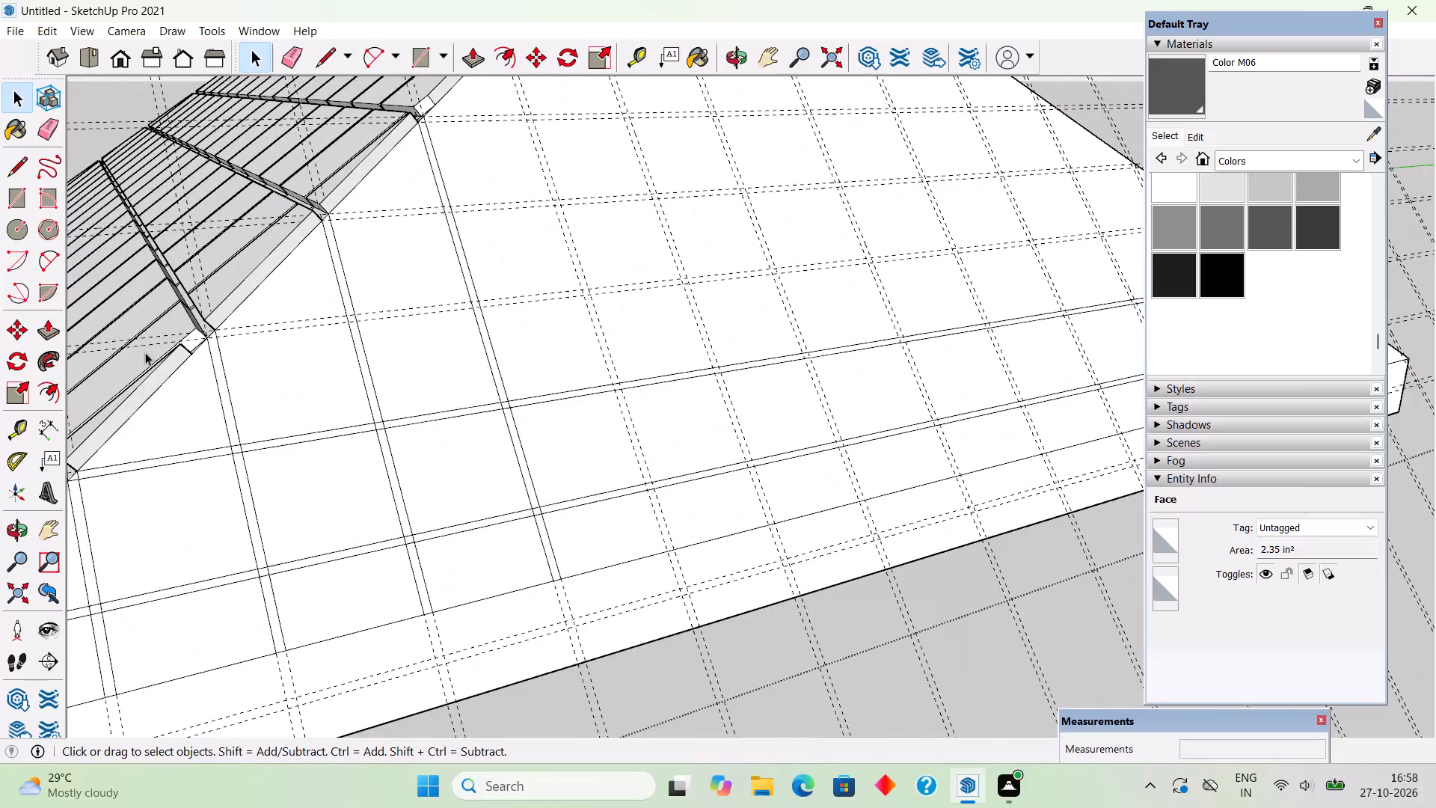
Draw the lower edge of the third cross strip above the eave line, about 19' 6 7/8" long, along its guide from hip to hip.
{"action": "scroll", "coordinate": [145, 352], "scroll_direction": "up", "scroll_amount": 4}
{"action": "scroll", "coordinate": [260, 372], "scroll_direction": "up", "scroll_amount": 12}
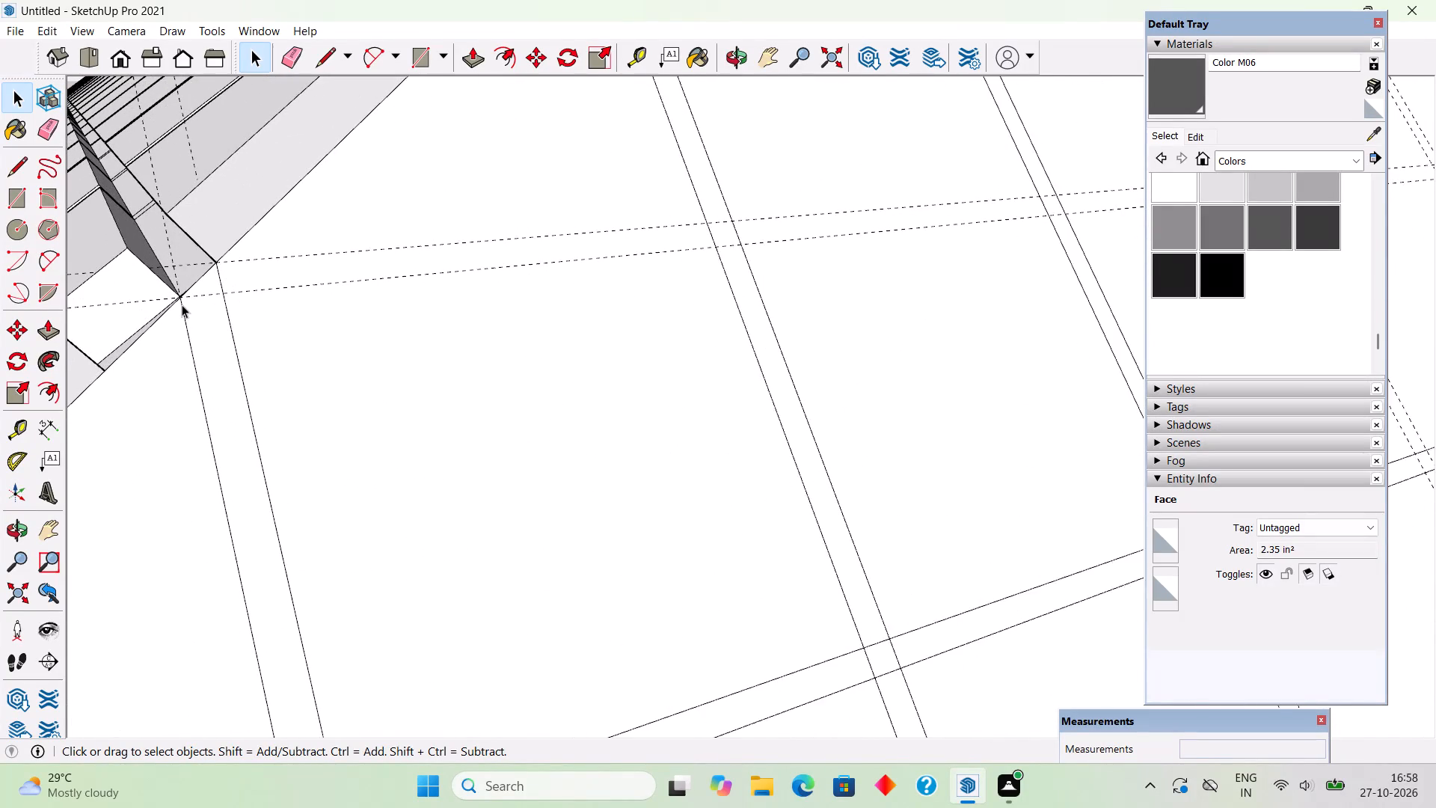
{"action": "scroll", "coordinate": [182, 304], "scroll_direction": "up", "scroll_amount": 1}
{"action": "key", "text": "l"}
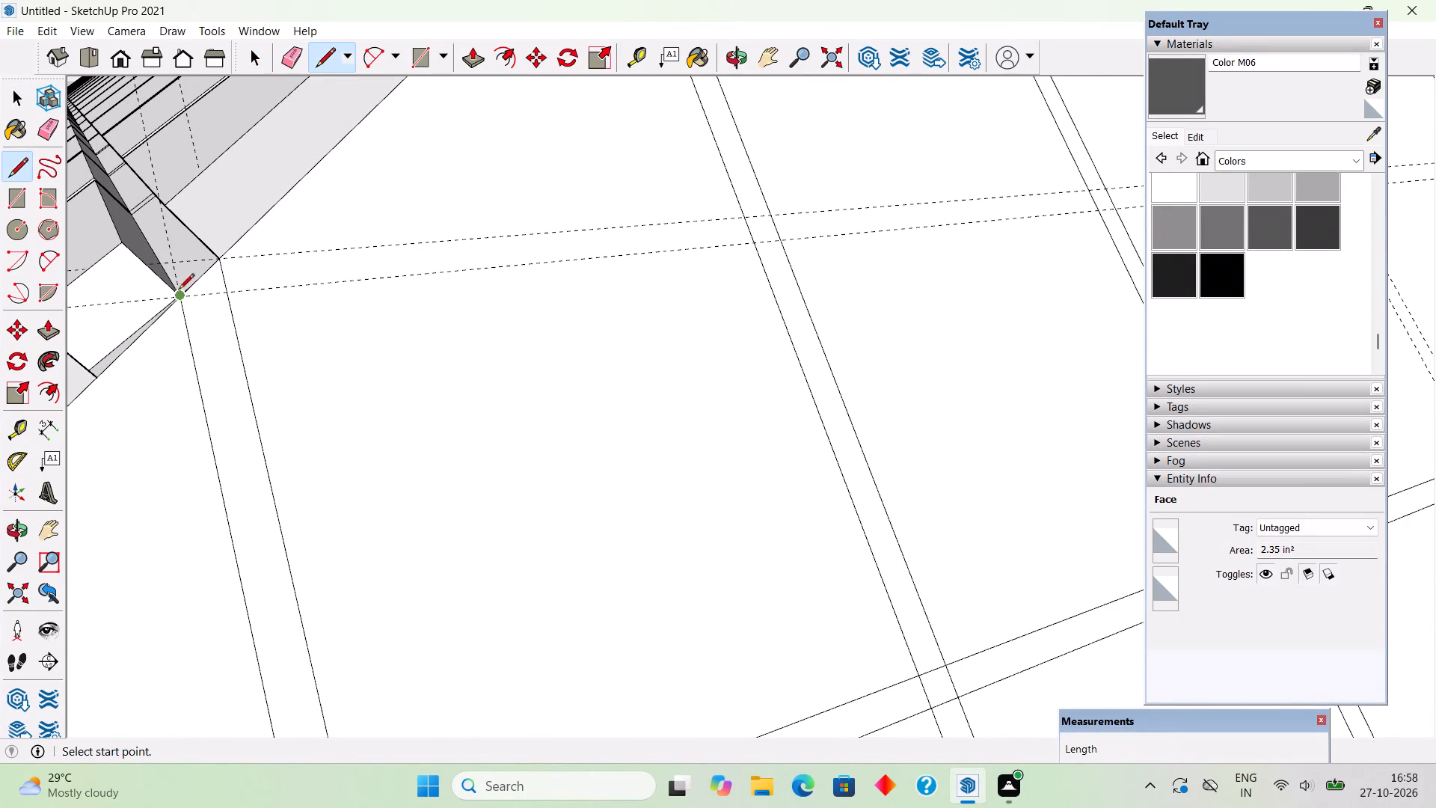
{"action": "left_click", "coordinate": [179, 299]}
{"action": "scroll", "coordinate": [179, 302], "scroll_direction": "down", "scroll_amount": 20}
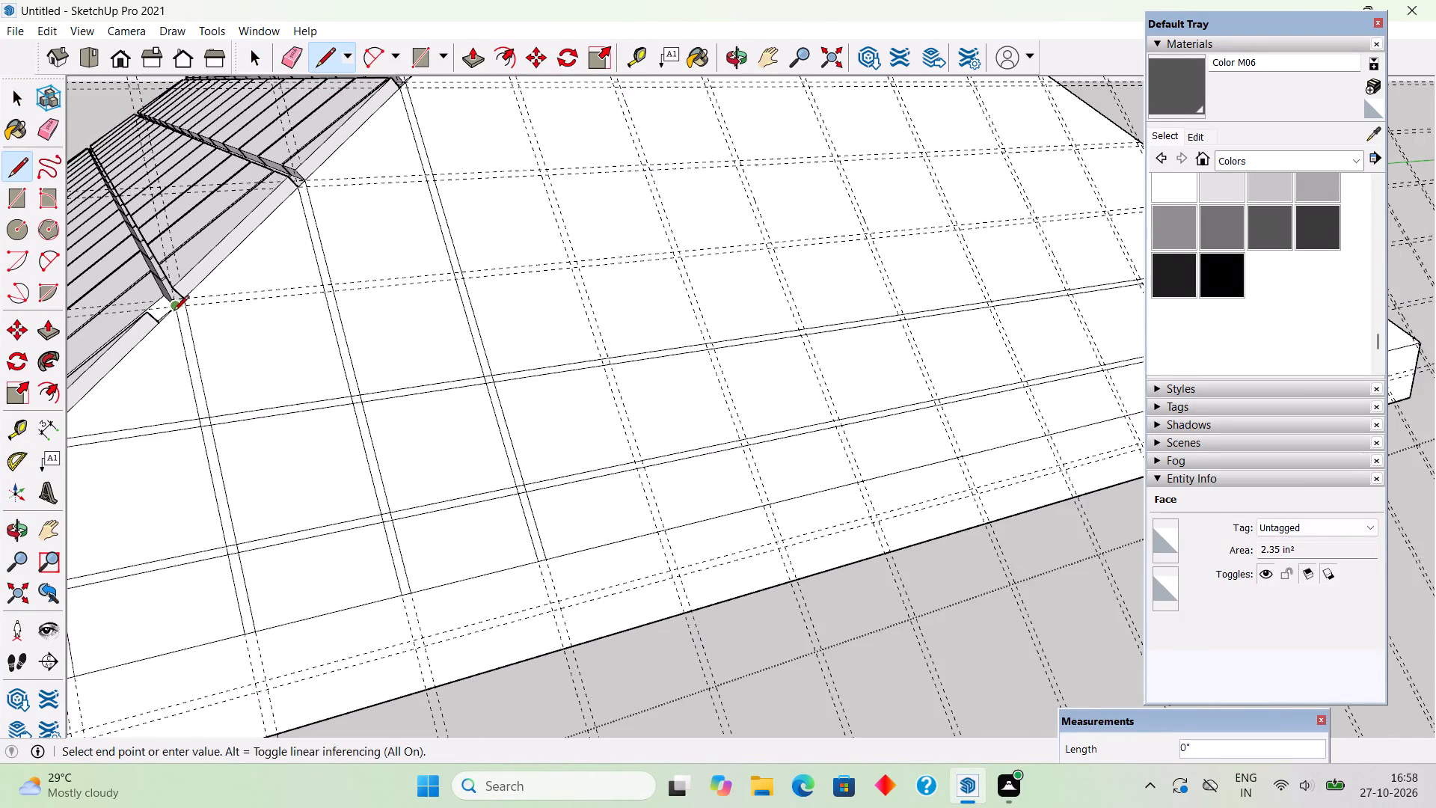
{"action": "scroll", "coordinate": [174, 312], "scroll_direction": "down", "scroll_amount": 4}
{"action": "scroll", "coordinate": [939, 230], "scroll_direction": "up", "scroll_amount": 5}
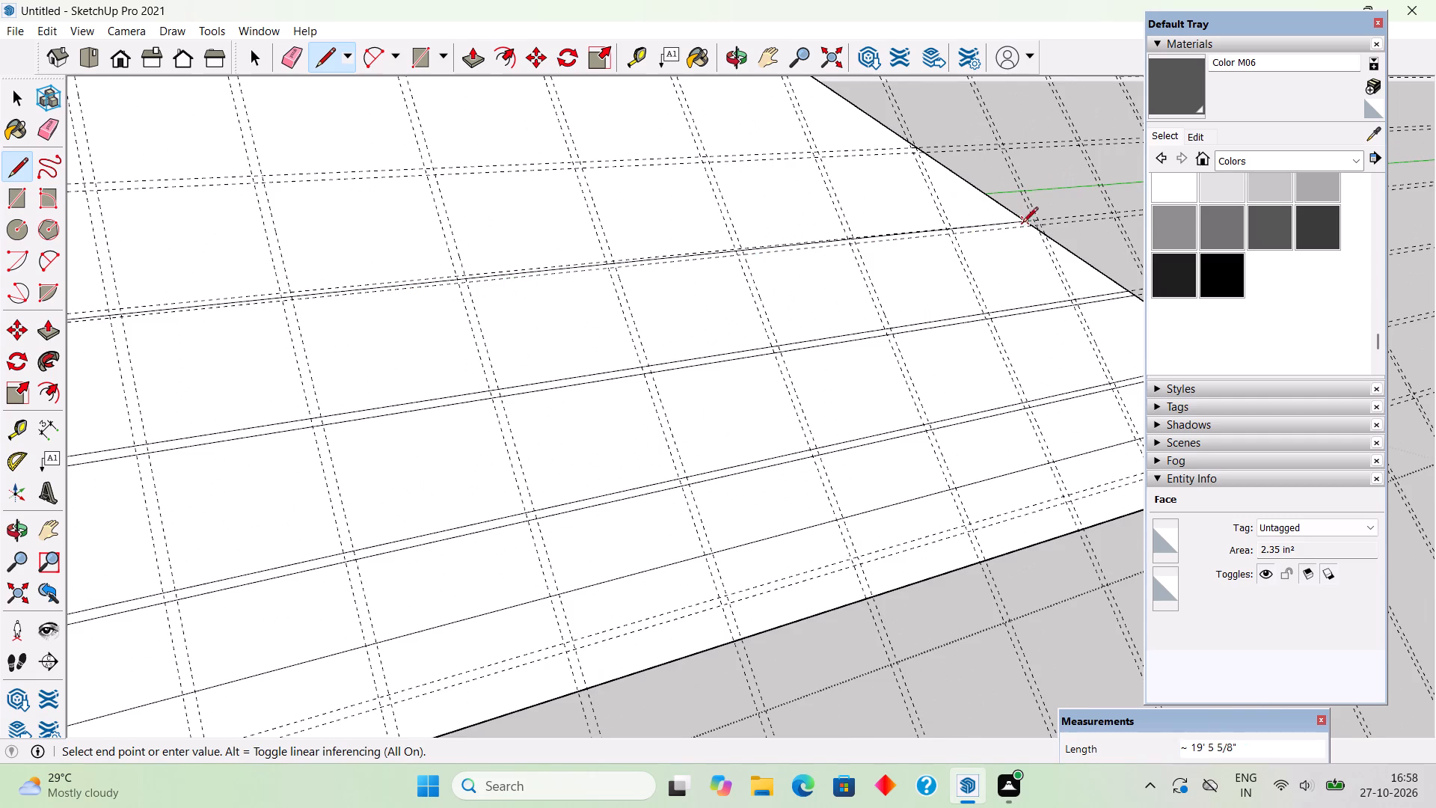
{"action": "scroll", "coordinate": [1025, 226], "scroll_direction": "up", "scroll_amount": 9}
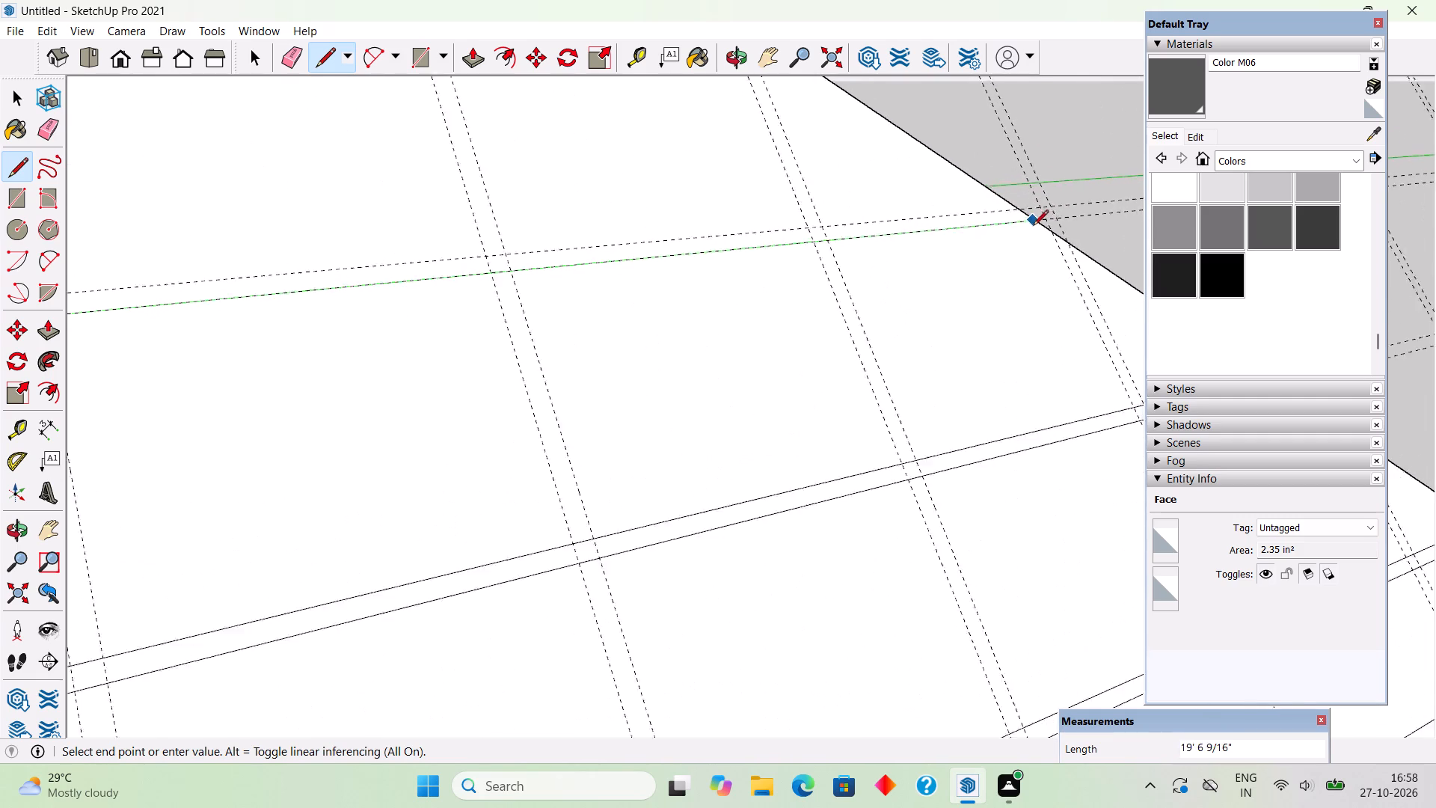
{"action": "scroll", "coordinate": [1033, 227], "scroll_direction": "up", "scroll_amount": 2}
{"action": "left_click", "coordinate": [1040, 216]}
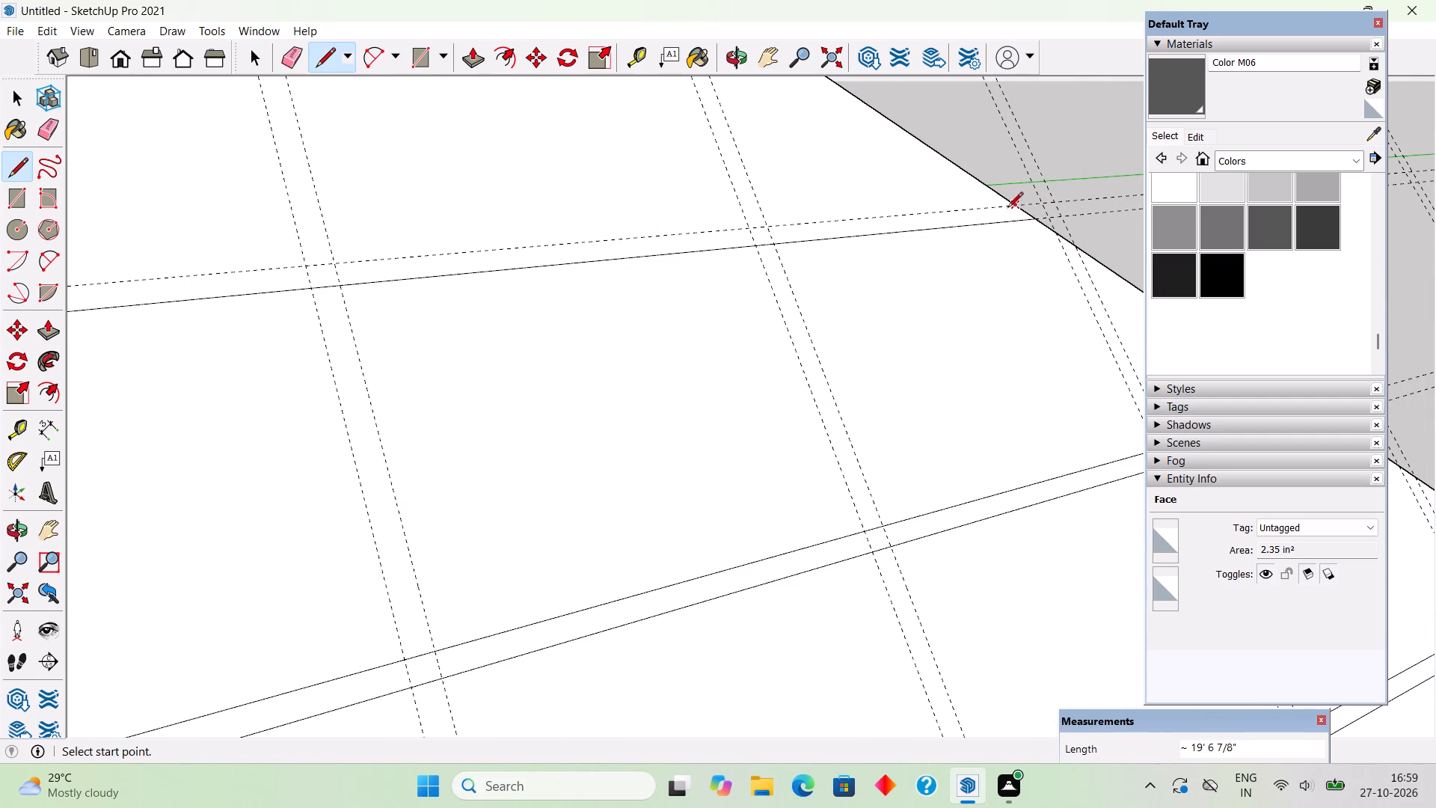
Draw the third cross strip's upper edge, about 19' 4 7/16" long, along its guide back to the hip beside the raised tiles.
{"action": "left_click", "coordinate": [1012, 205]}
{"action": "scroll", "coordinate": [871, 202], "scroll_direction": "down", "scroll_amount": 20}
{"action": "scroll", "coordinate": [871, 202], "scroll_direction": "down", "scroll_amount": 2}
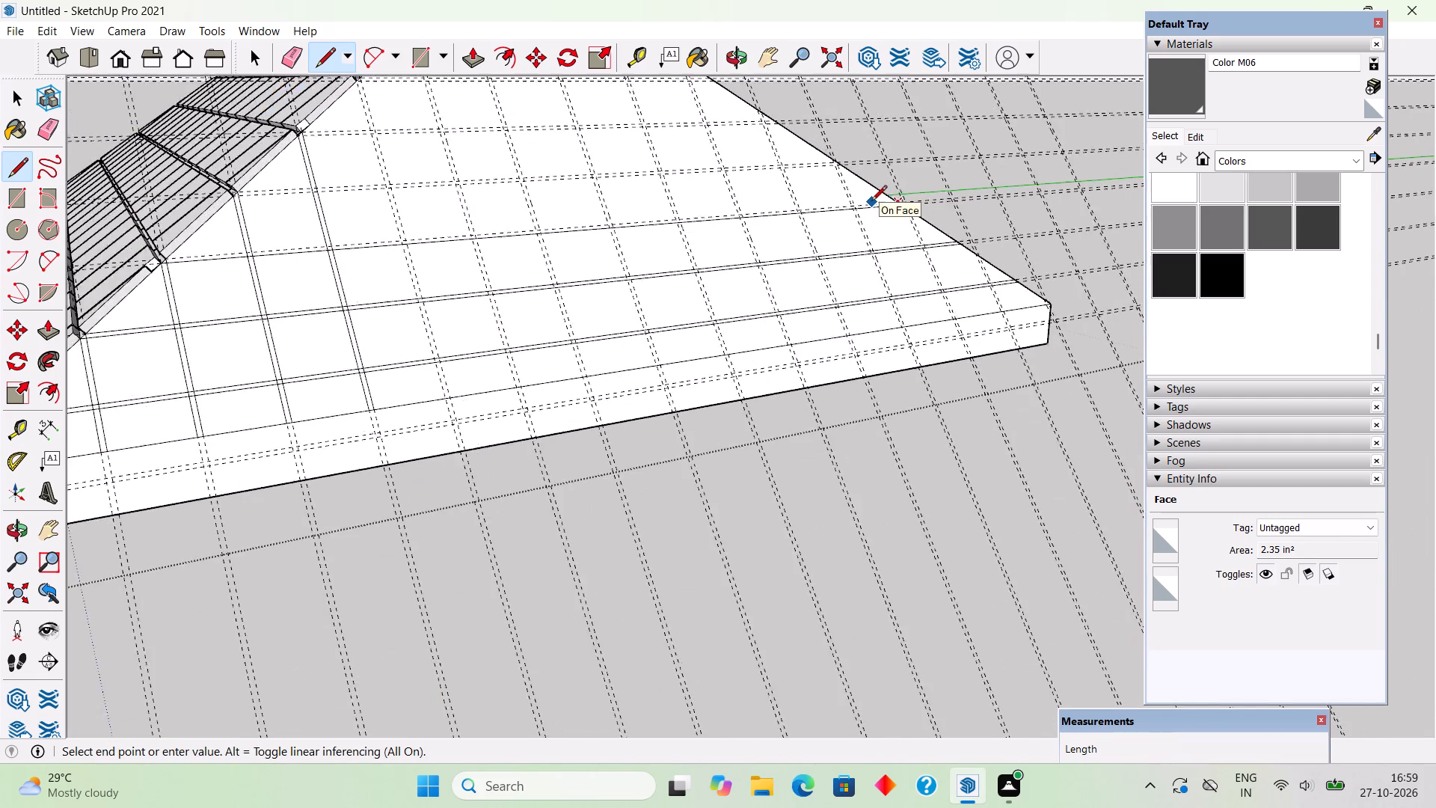
{"action": "scroll", "coordinate": [361, 255], "scroll_direction": "up", "scroll_amount": 20}
{"action": "scroll", "coordinate": [361, 255], "scroll_direction": "up", "scroll_amount": 4}
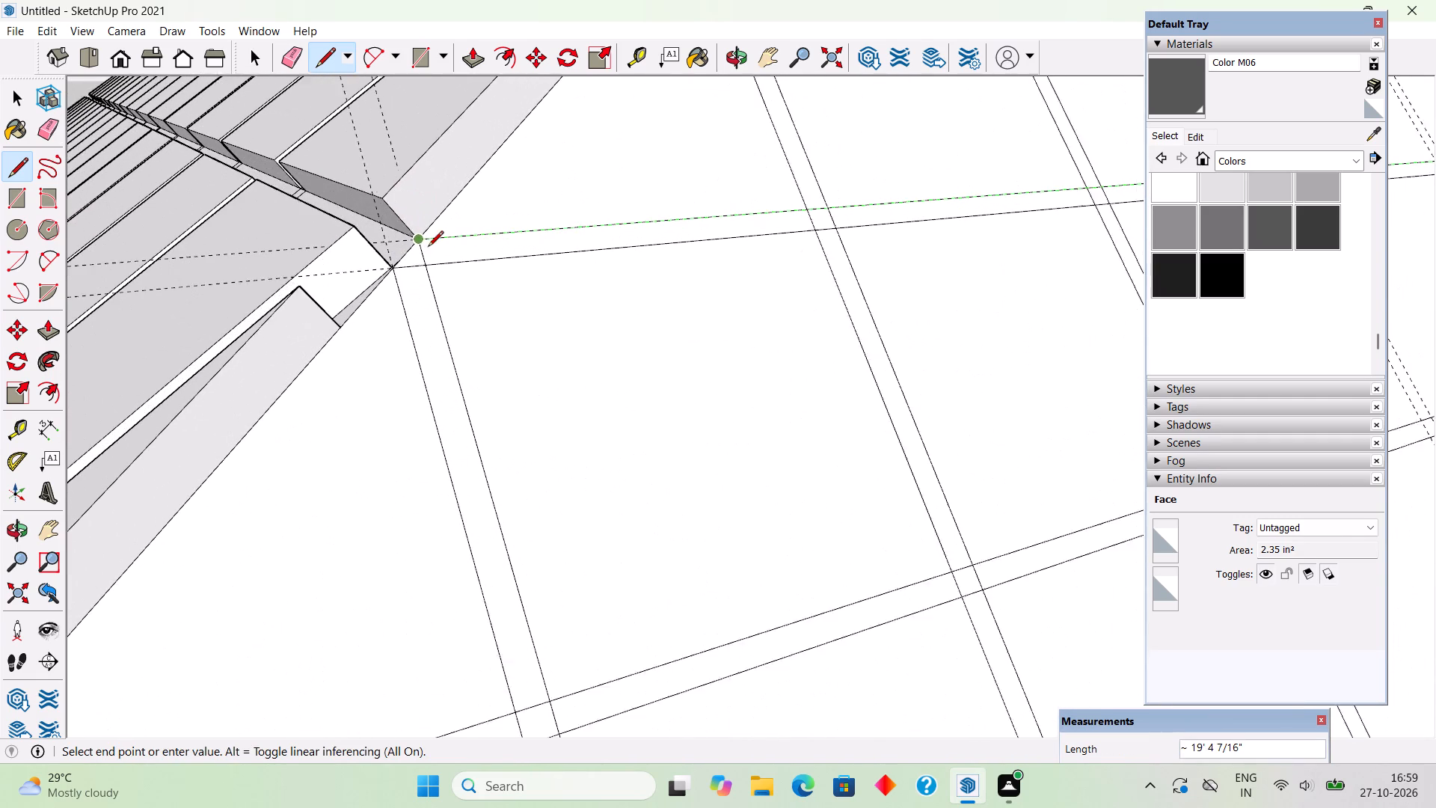
{"action": "left_click", "coordinate": [416, 234]}
Draw the lower edge of the fourth cross strip, about 16' 4 1/8" long, along its guide from the tiled hip to the opposite hip.
{"action": "scroll", "coordinate": [301, 320], "scroll_direction": "down", "scroll_amount": 17}
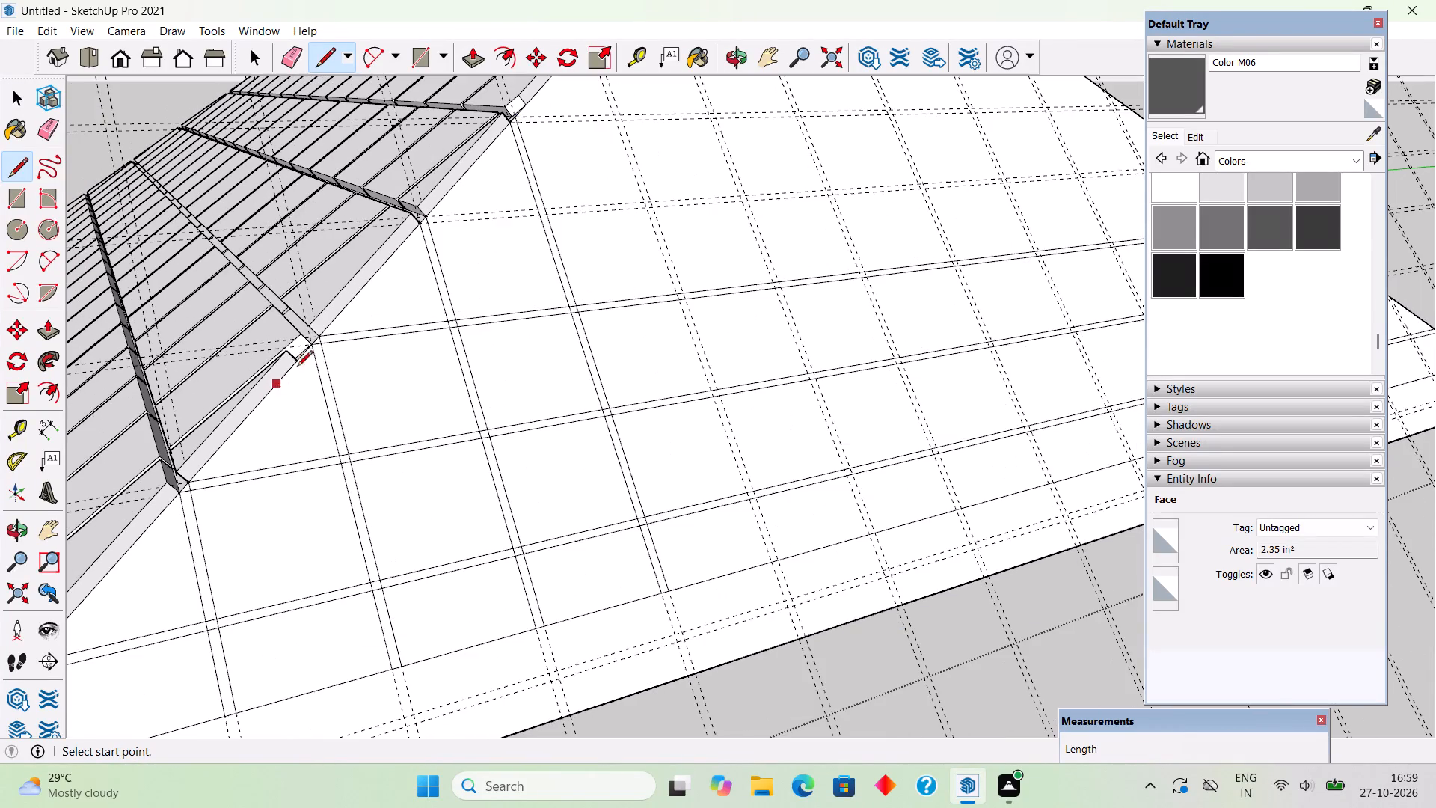
{"action": "scroll", "coordinate": [398, 221], "scroll_direction": "up", "scroll_amount": 11}
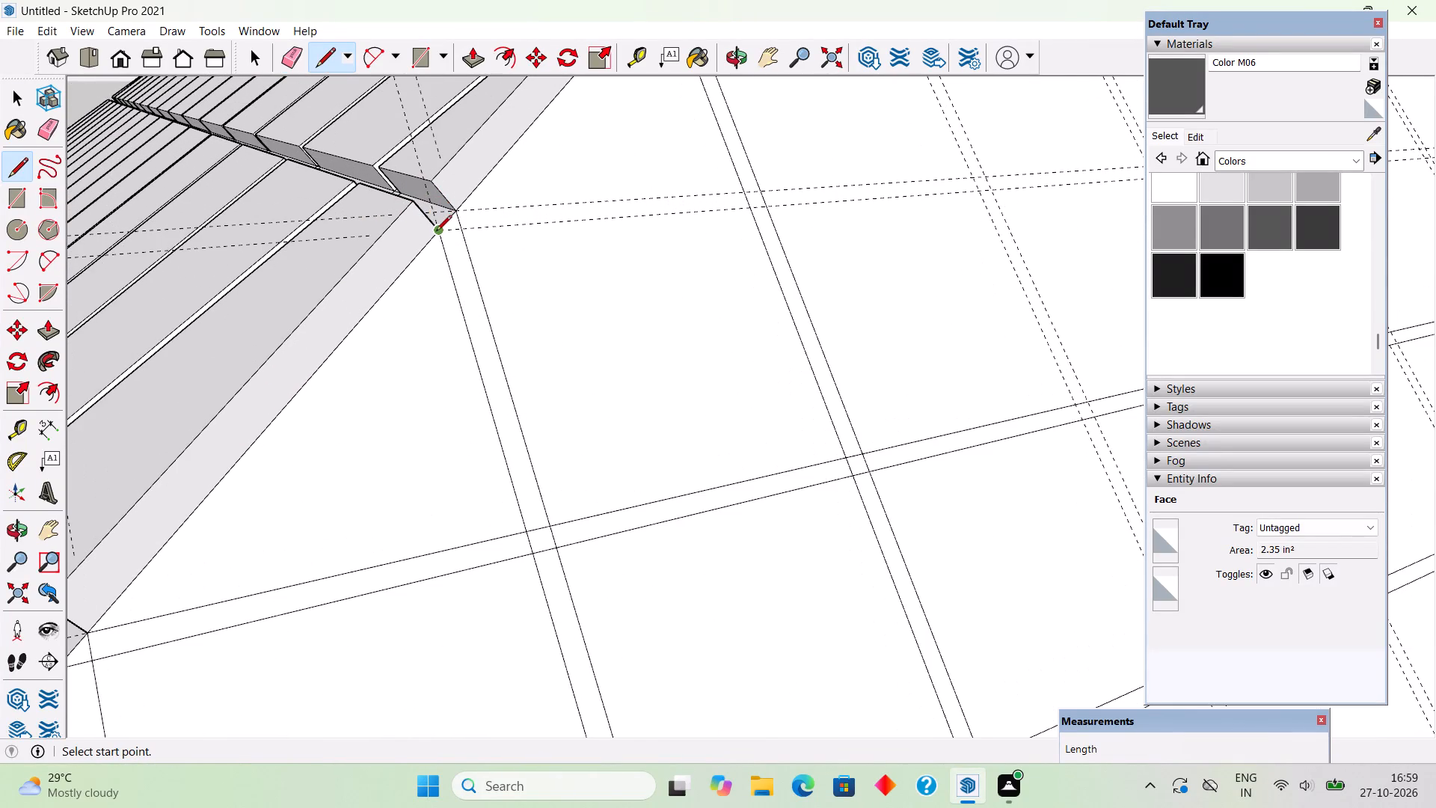
{"action": "left_click", "coordinate": [436, 232]}
{"action": "scroll", "coordinate": [392, 237], "scroll_direction": "down", "scroll_amount": 15}
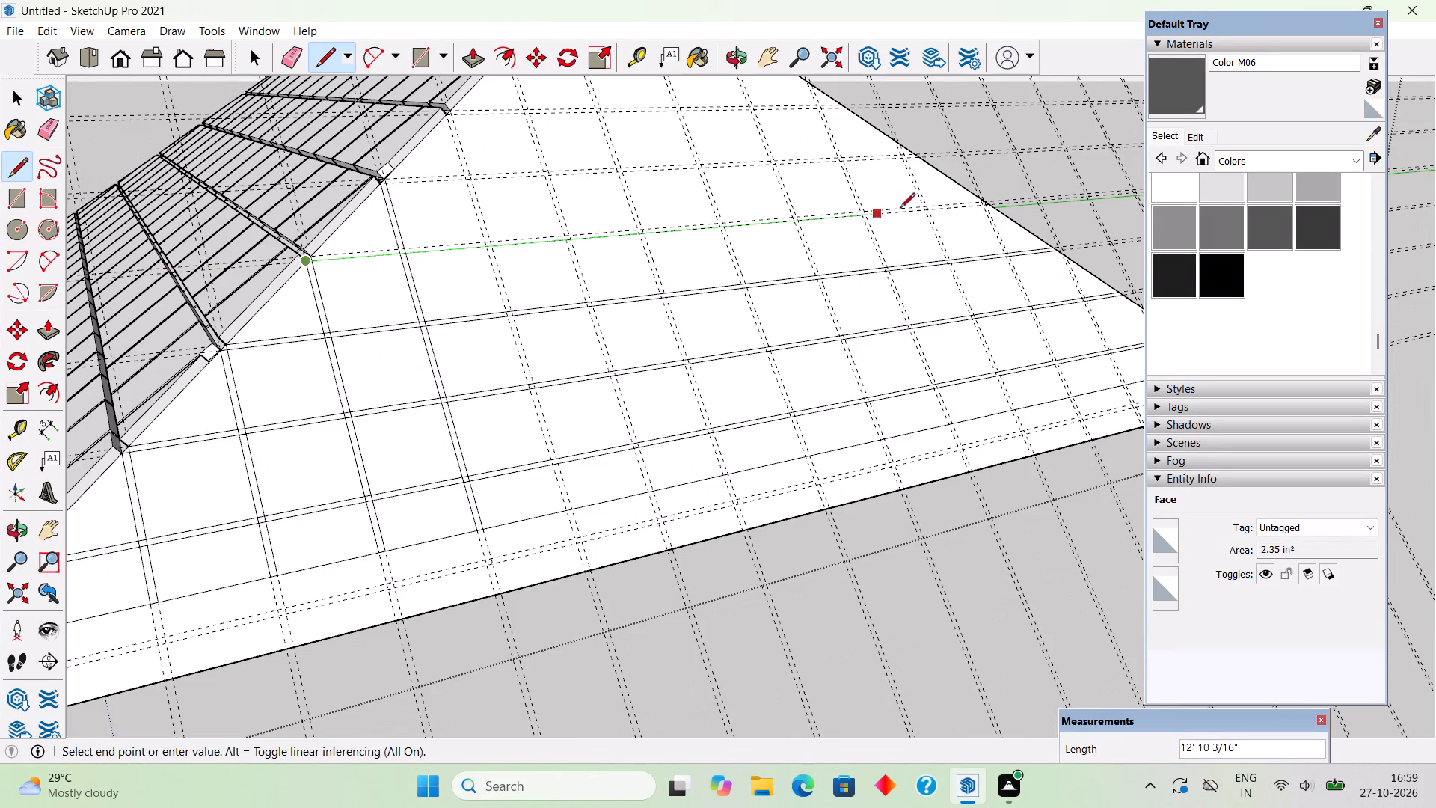
{"action": "scroll", "coordinate": [1031, 208], "scroll_direction": "up", "scroll_amount": 2}
{"action": "scroll", "coordinate": [973, 242], "scroll_direction": "up", "scroll_amount": 8}
{"action": "scroll", "coordinate": [987, 173], "scroll_direction": "up", "scroll_amount": 3}
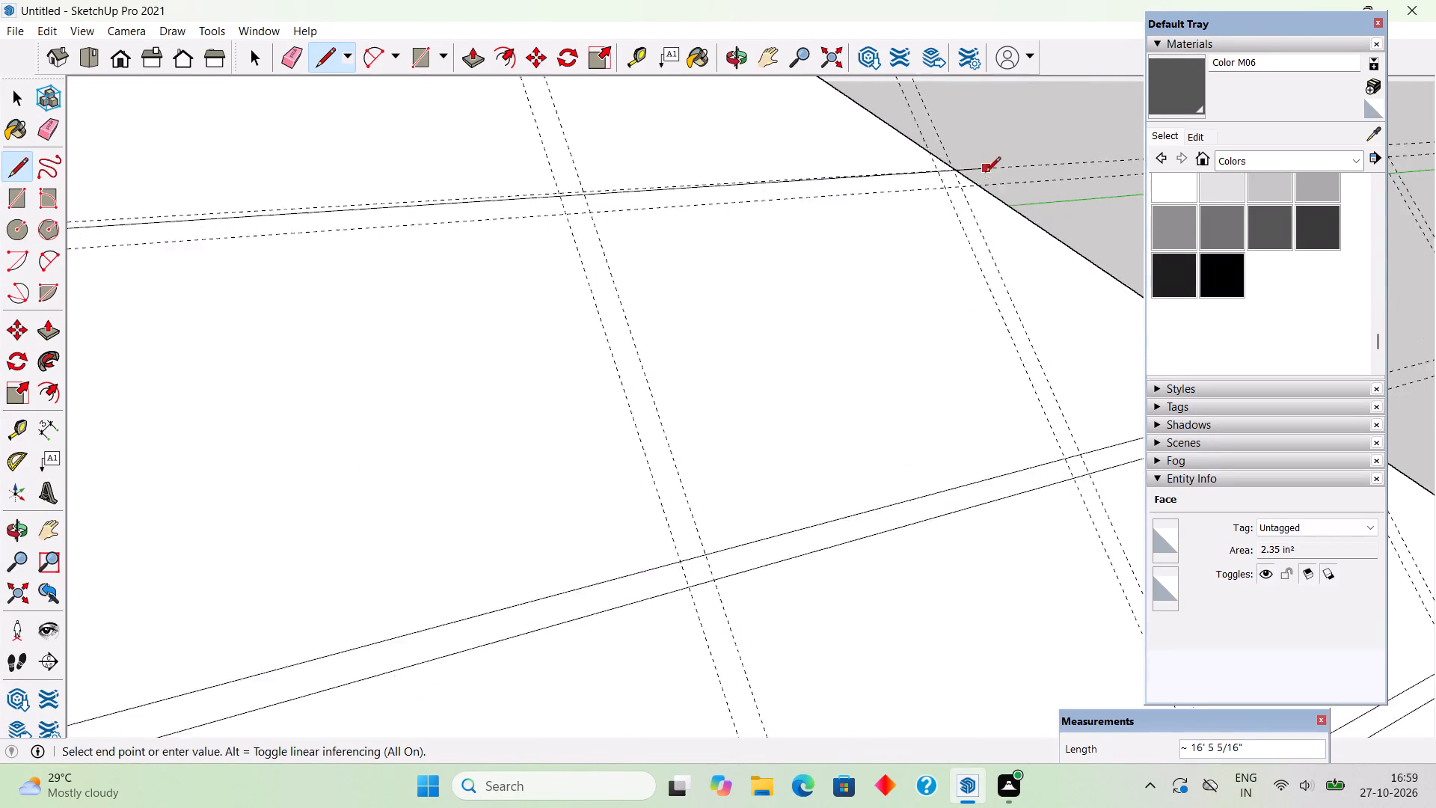
{"action": "scroll", "coordinate": [985, 174], "scroll_direction": "up", "scroll_amount": 2}
{"action": "scroll", "coordinate": [971, 197], "scroll_direction": "down", "scroll_amount": 4}
{"action": "scroll", "coordinate": [974, 206], "scroll_direction": "up", "scroll_amount": 1}
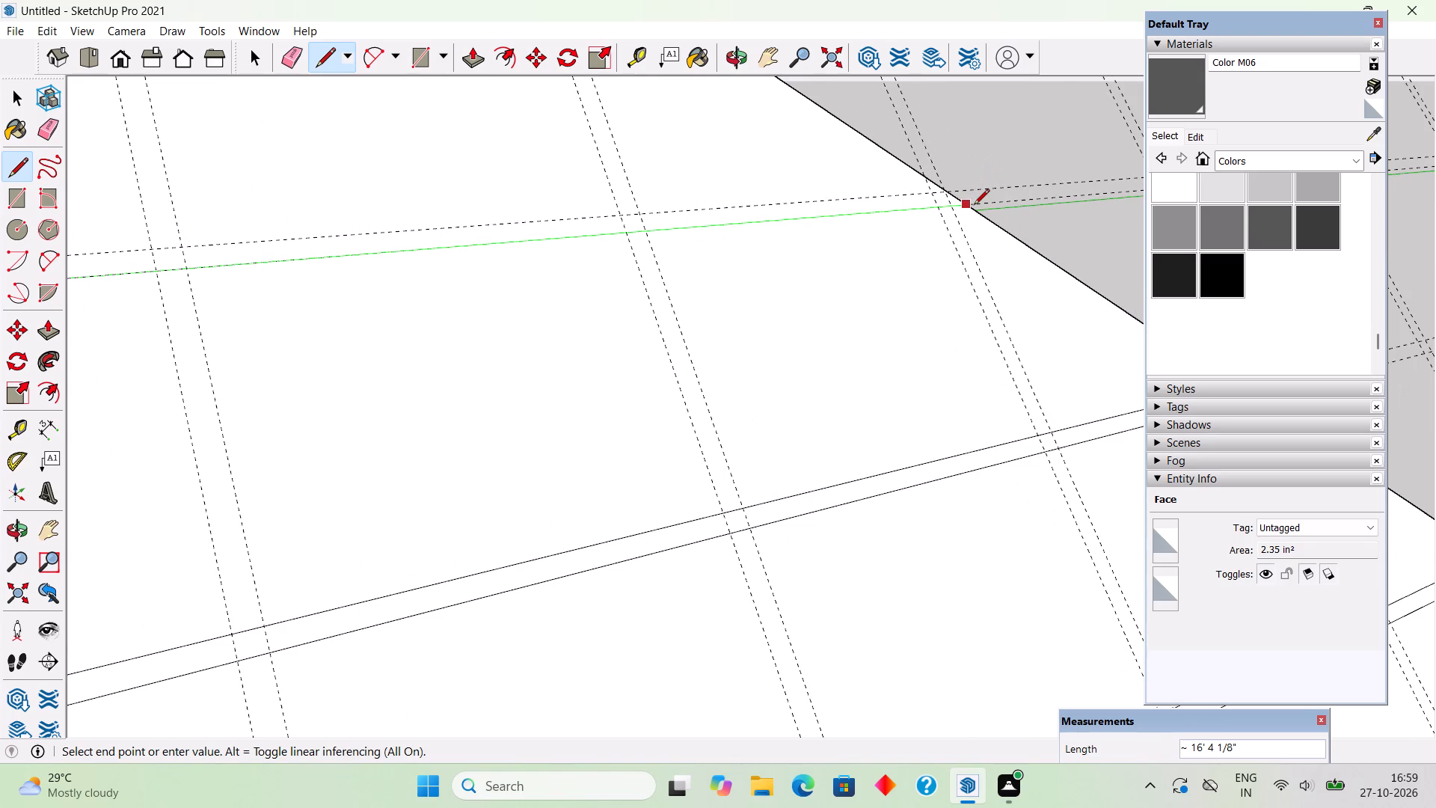
{"action": "left_click", "coordinate": [963, 209]}
Draw the upper edge of the fourth cross strip, about 16' 1 11/16" long, along its guide back to the tiled hip.
{"action": "scroll", "coordinate": [946, 184], "scroll_direction": "up", "scroll_amount": 2}
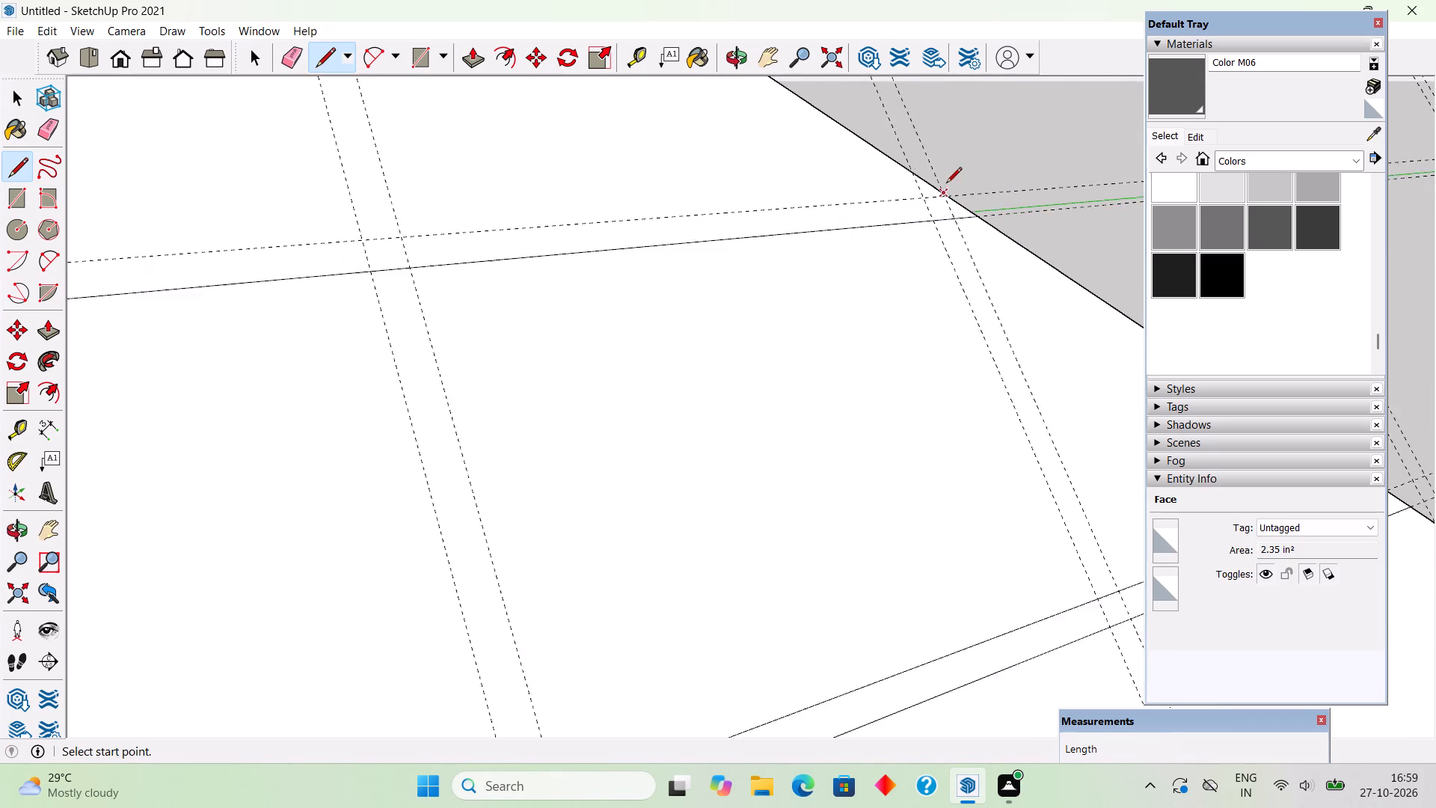
{"action": "scroll", "coordinate": [946, 184], "scroll_direction": "up", "scroll_amount": 3}
{"action": "scroll", "coordinate": [942, 209], "scroll_direction": "down", "scroll_amount": 5}
{"action": "scroll", "coordinate": [930, 254], "scroll_direction": "up", "scroll_amount": 6}
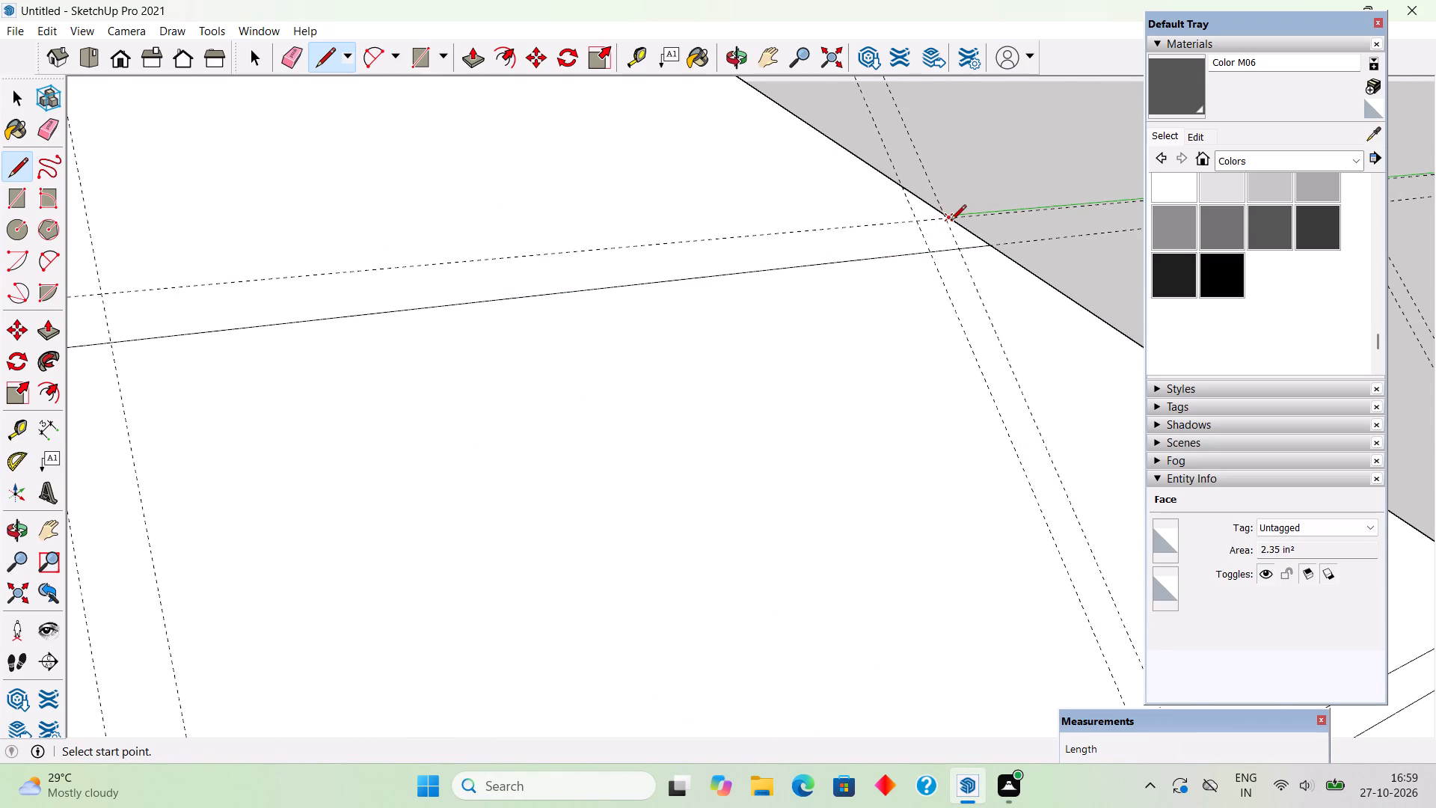
{"action": "scroll", "coordinate": [951, 220], "scroll_direction": "up", "scroll_amount": 9}
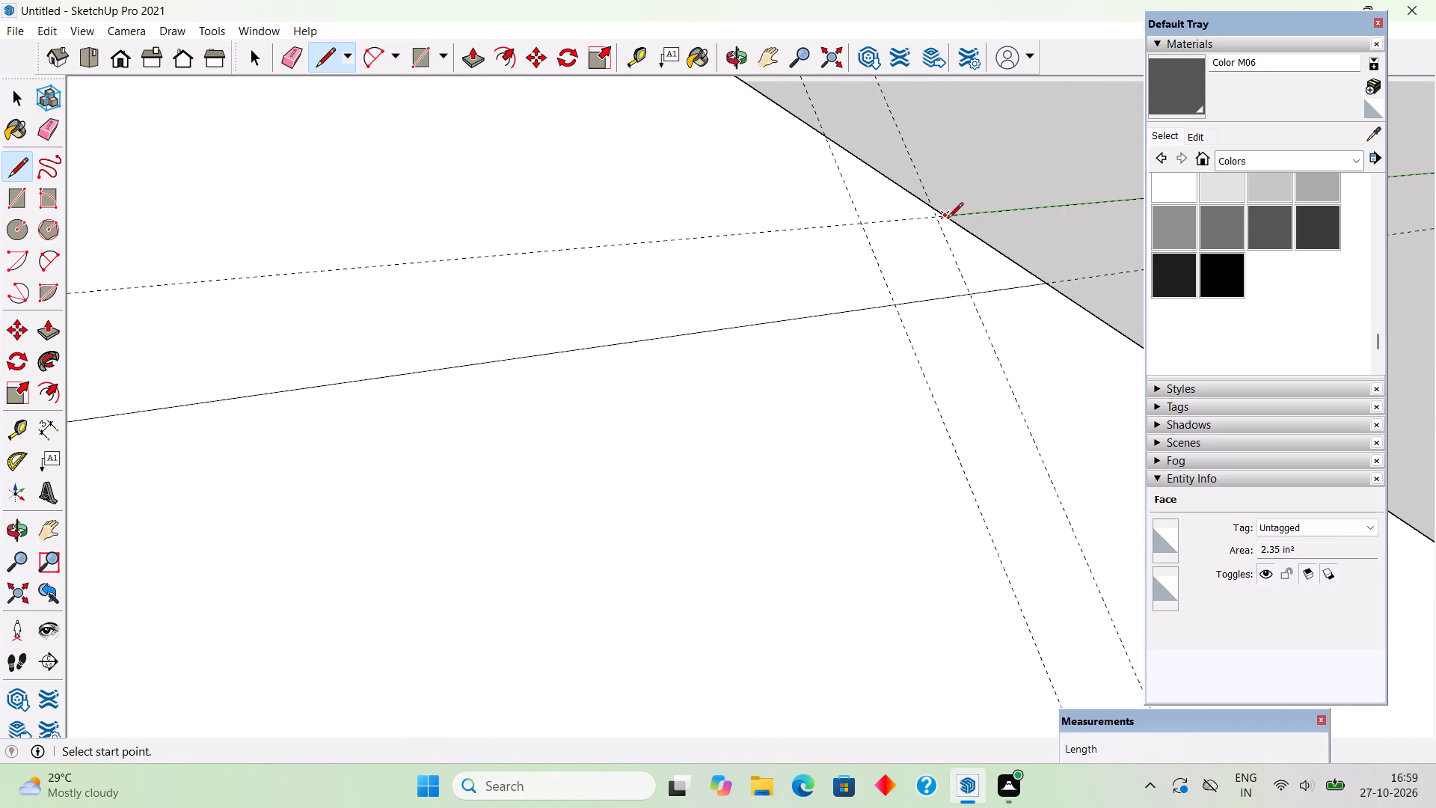
{"action": "left_click", "coordinate": [948, 219]}
{"action": "scroll", "coordinate": [800, 222], "scroll_direction": "down", "scroll_amount": 13}
{"action": "scroll", "coordinate": [800, 222], "scroll_direction": "up", "scroll_amount": 1}
{"action": "scroll", "coordinate": [800, 222], "scroll_direction": "down", "scroll_amount": 12}
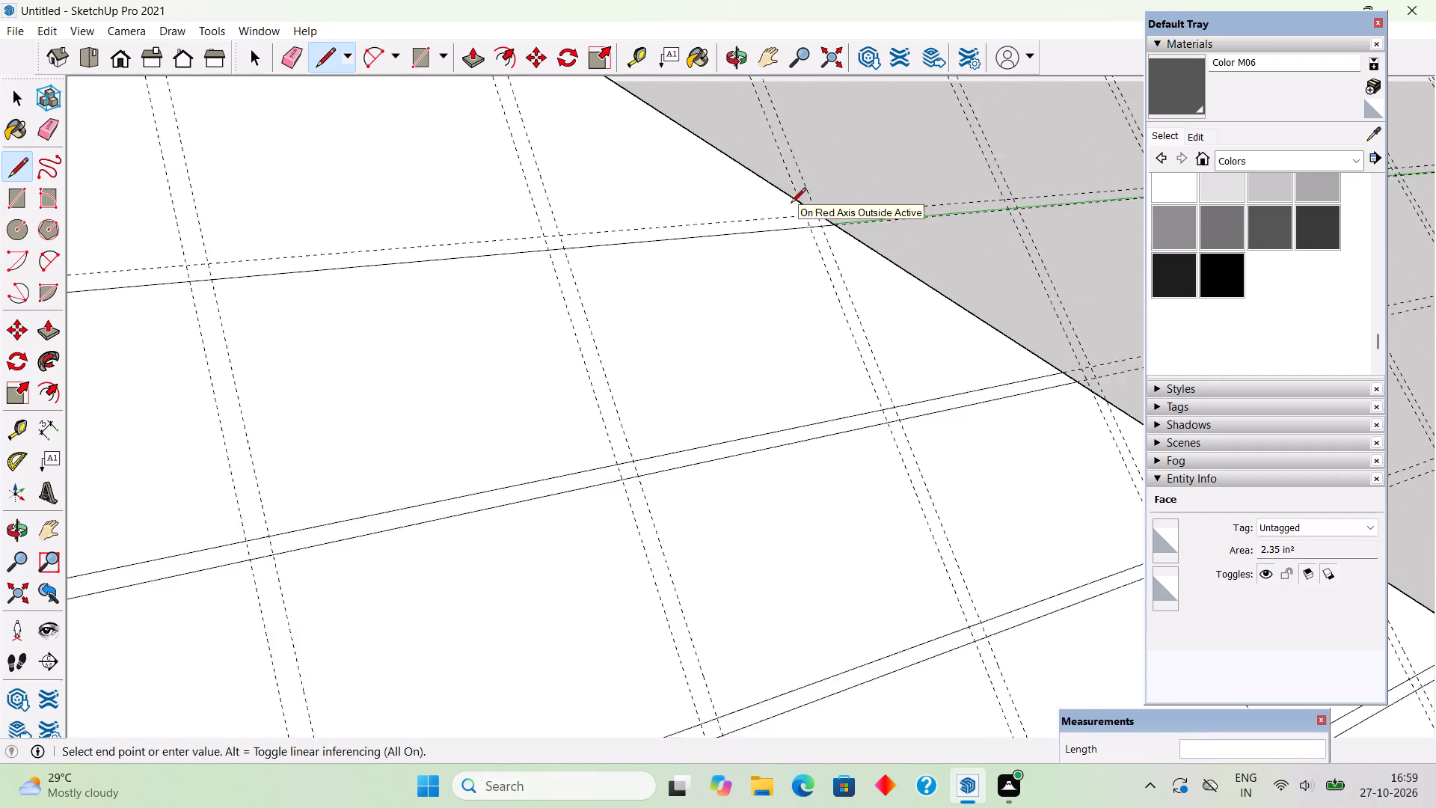
{"action": "scroll", "coordinate": [791, 204], "scroll_direction": "down", "scroll_amount": 14}
{"action": "scroll", "coordinate": [293, 242], "scroll_direction": "up", "scroll_amount": 8}
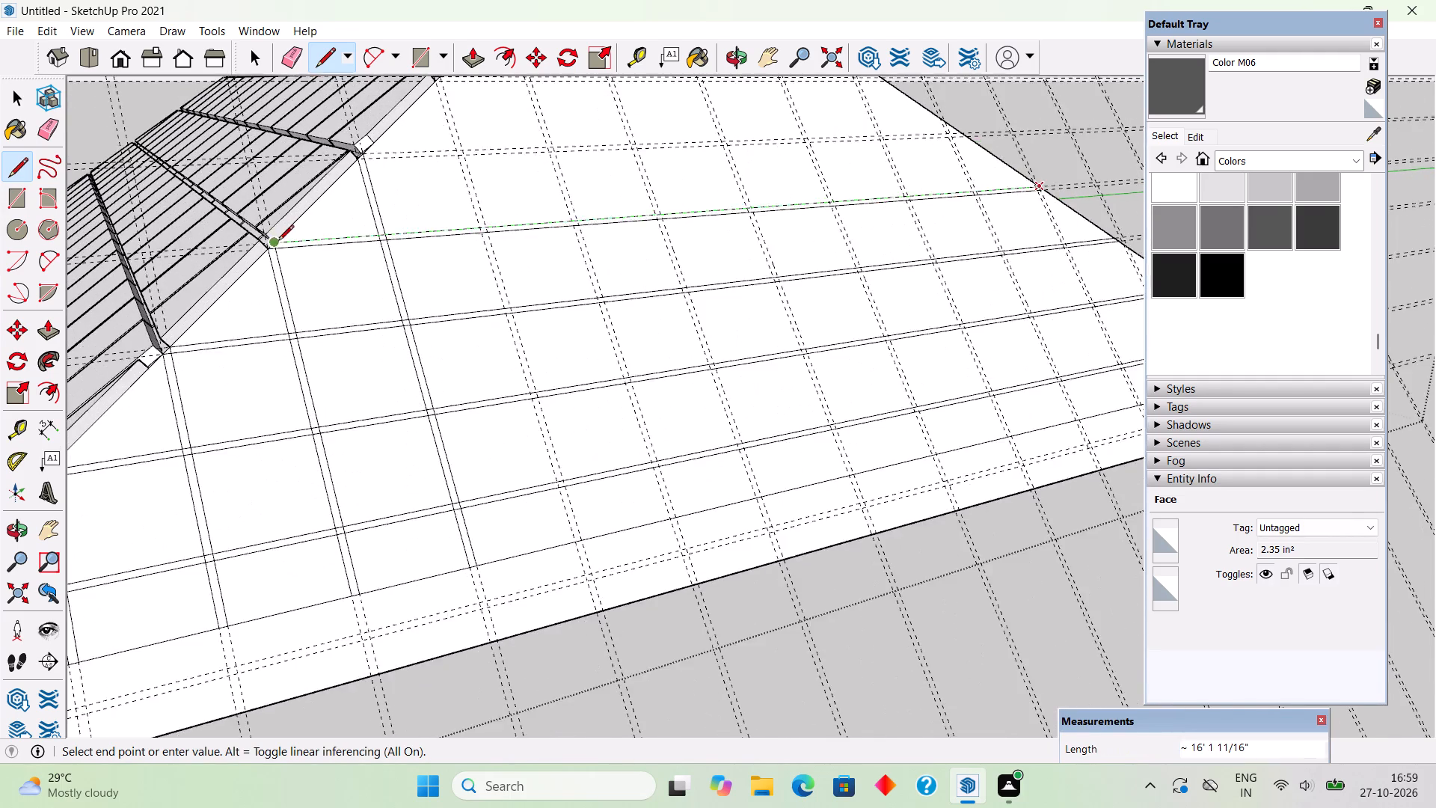
{"action": "scroll", "coordinate": [278, 242], "scroll_direction": "up", "scroll_amount": 10}
{"action": "left_click", "coordinate": [268, 239]}
Draw the lower edge of the fifth cross strip, about 13' 1 3/8" long, along its guide from the tiled hip to the opposite hip.
{"action": "scroll", "coordinate": [283, 430], "scroll_direction": "down", "scroll_amount": 11}
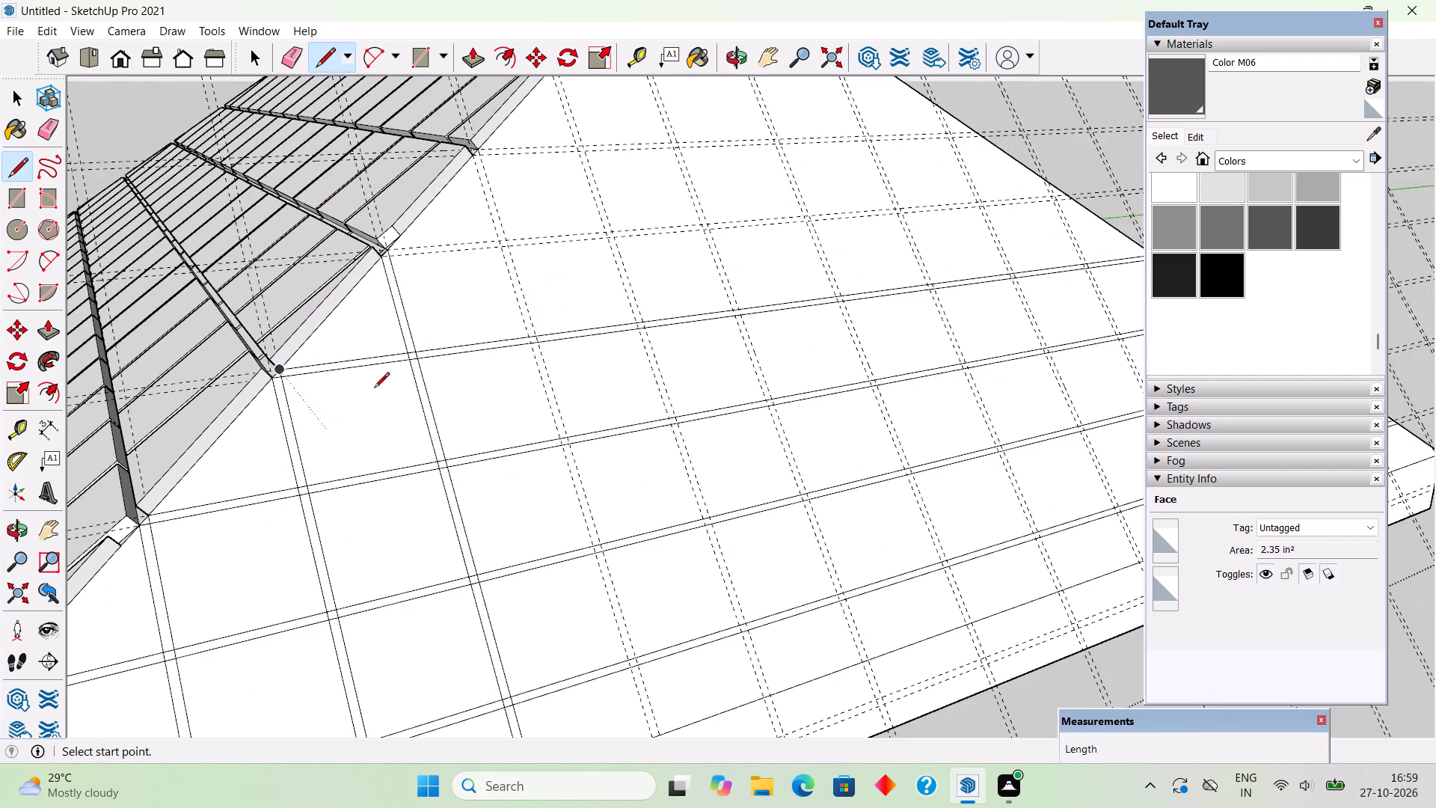
{"action": "scroll", "coordinate": [400, 249], "scroll_direction": "up", "scroll_amount": 19}
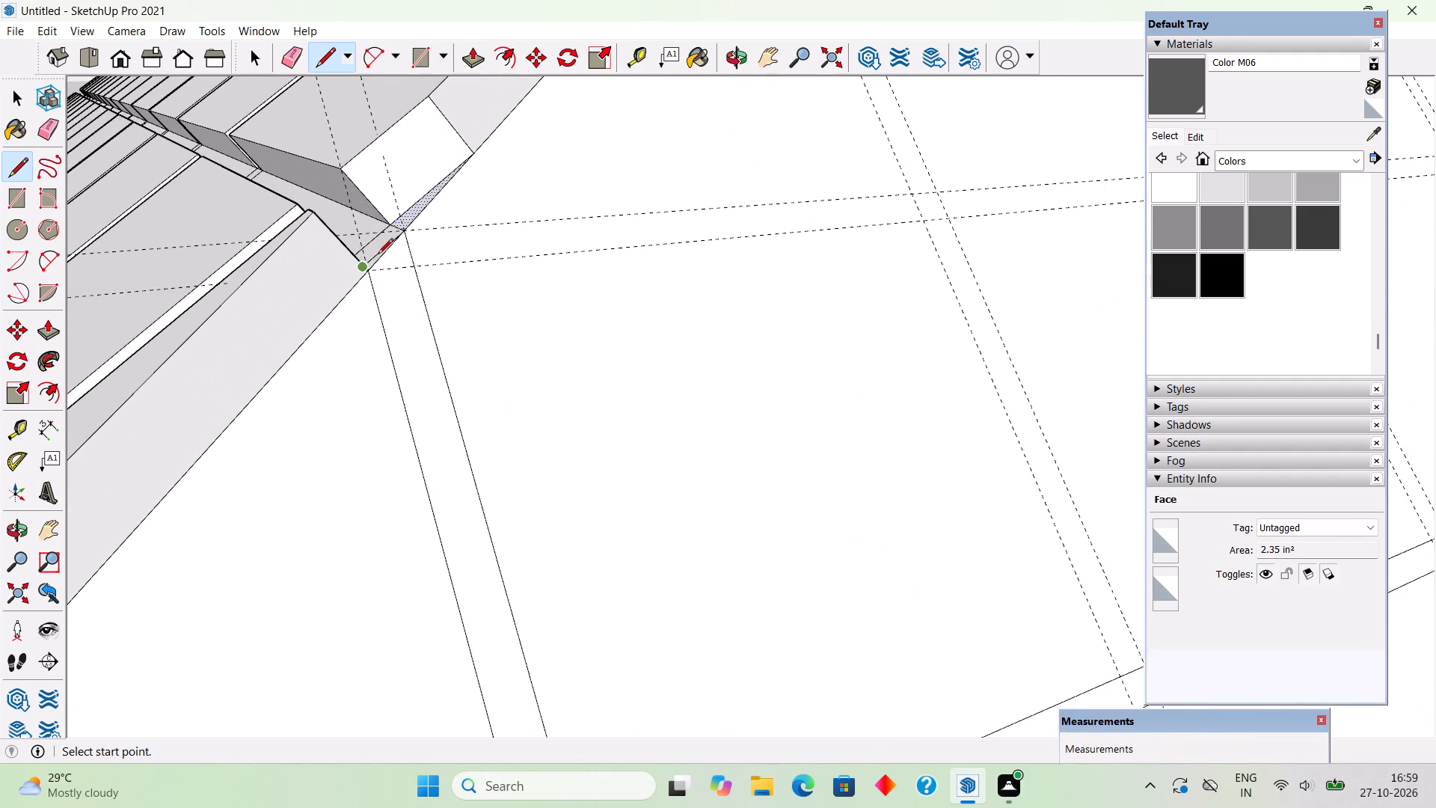
{"action": "left_click", "coordinate": [378, 265]}
{"action": "scroll", "coordinate": [373, 265], "scroll_direction": "down", "scroll_amount": 15}
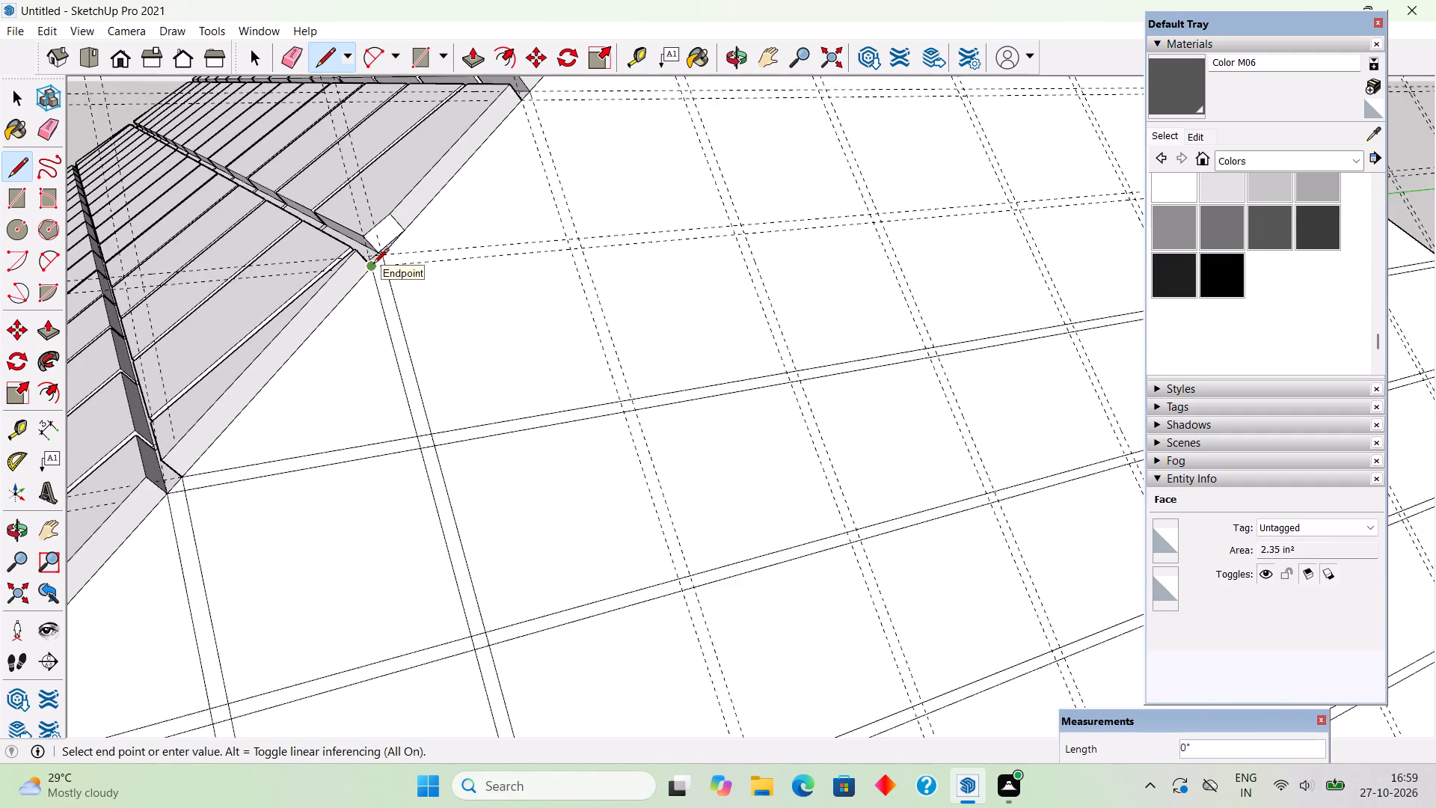
{"action": "scroll", "coordinate": [373, 265], "scroll_direction": "down", "scroll_amount": 6}
{"action": "scroll", "coordinate": [1000, 212], "scroll_direction": "up", "scroll_amount": 6}
{"action": "scroll", "coordinate": [817, 307], "scroll_direction": "down", "scroll_amount": 3}
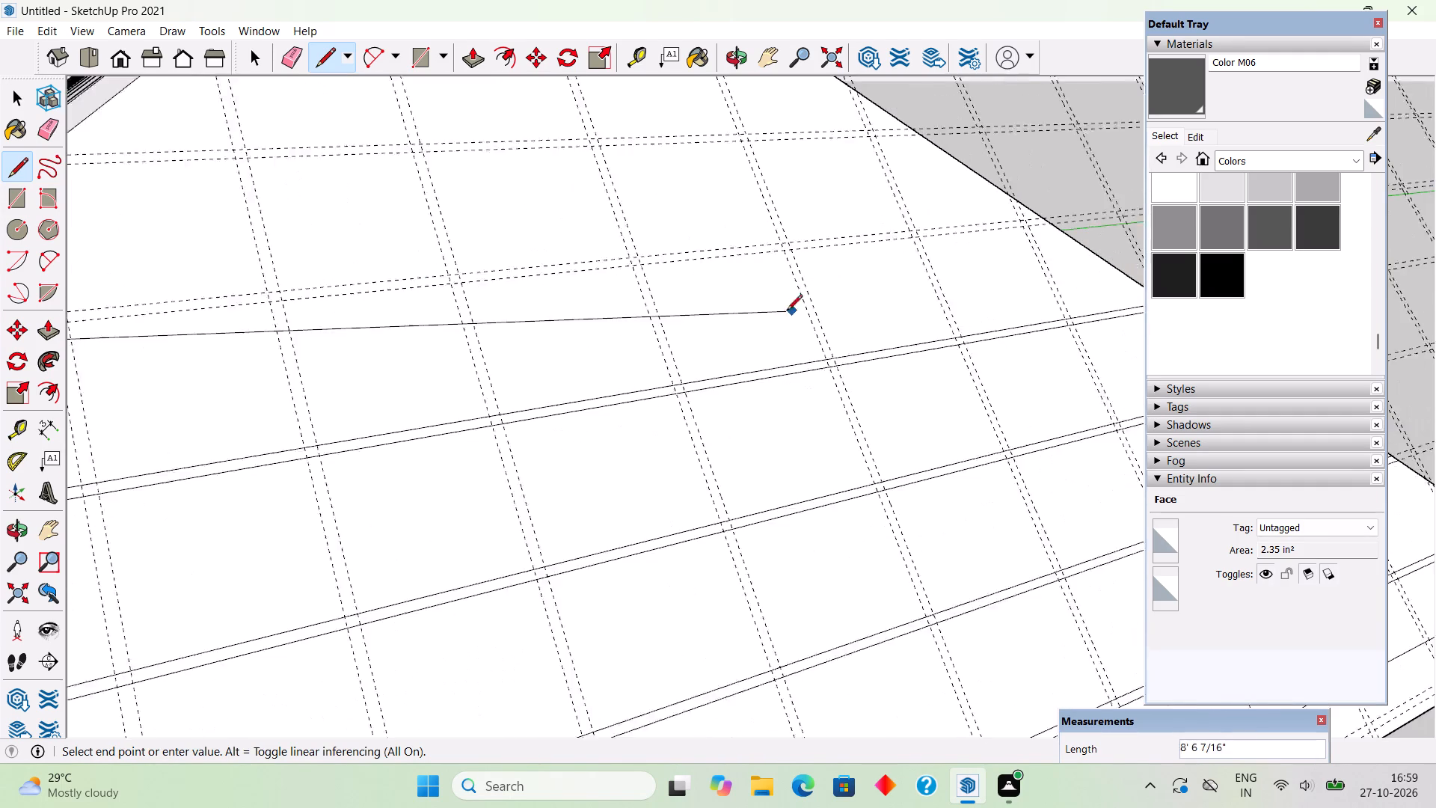
{"action": "scroll", "coordinate": [787, 311], "scroll_direction": "down", "scroll_amount": 1}
{"action": "scroll", "coordinate": [1018, 237], "scroll_direction": "up", "scroll_amount": 7}
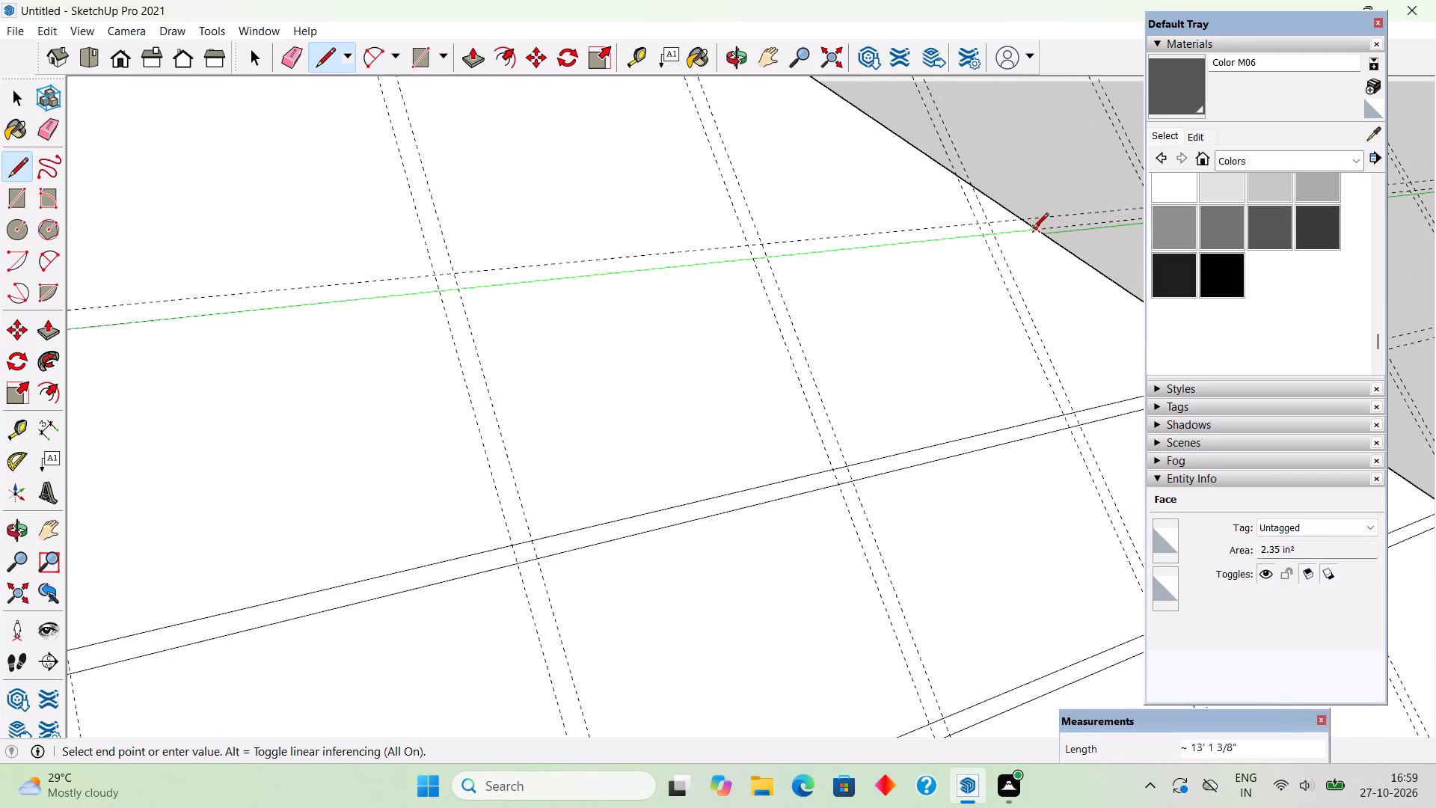
{"action": "left_click", "coordinate": [1034, 229]}
Draw the upper edge of the fifth cross strip, about 12' 11" long, along its guide back to the tiled hip.
{"action": "left_click", "coordinate": [1017, 220]}
{"action": "scroll", "coordinate": [786, 242], "scroll_direction": "down", "scroll_amount": 3}
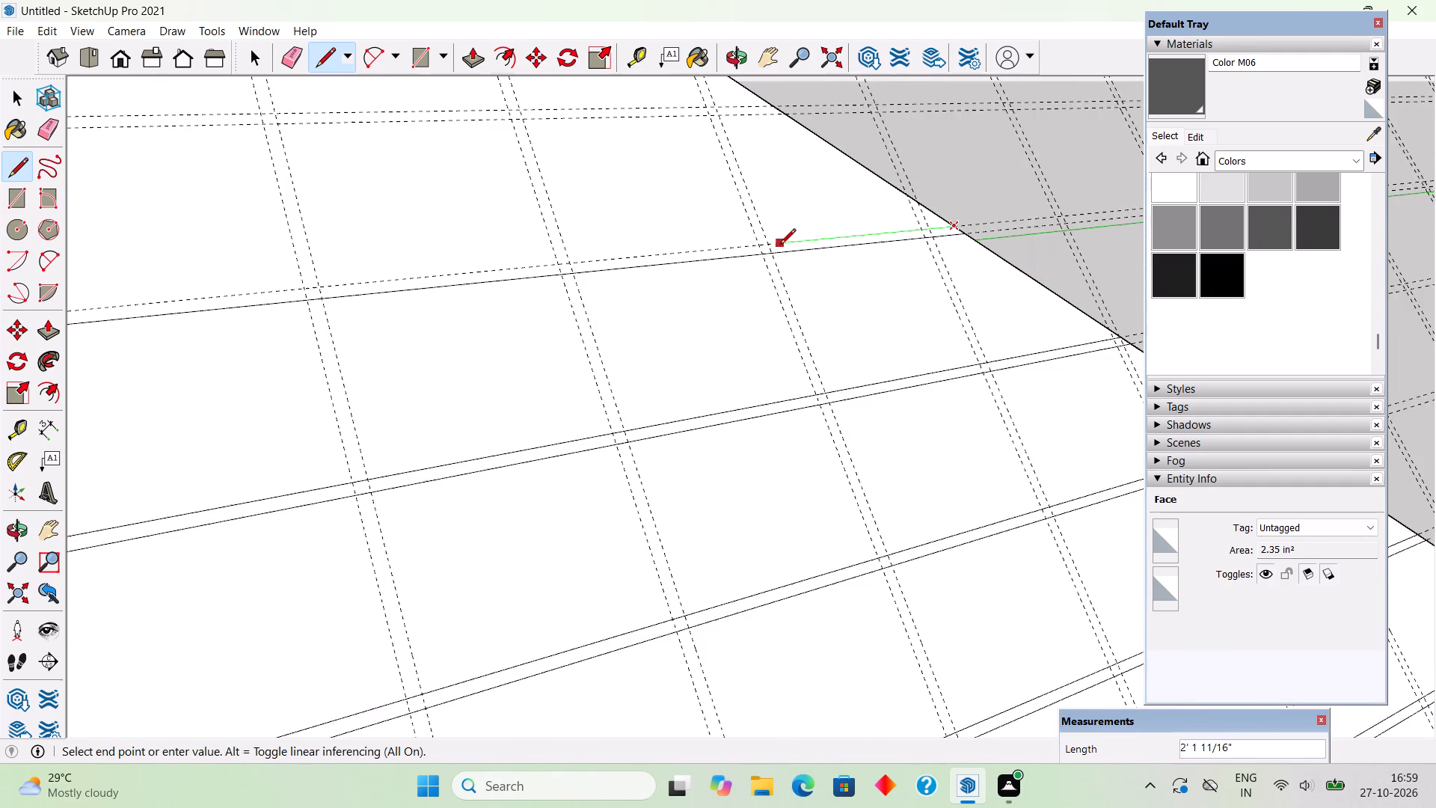
{"action": "scroll", "coordinate": [780, 245], "scroll_direction": "down", "scroll_amount": 12}
{"action": "scroll", "coordinate": [286, 286], "scroll_direction": "up", "scroll_amount": 10}
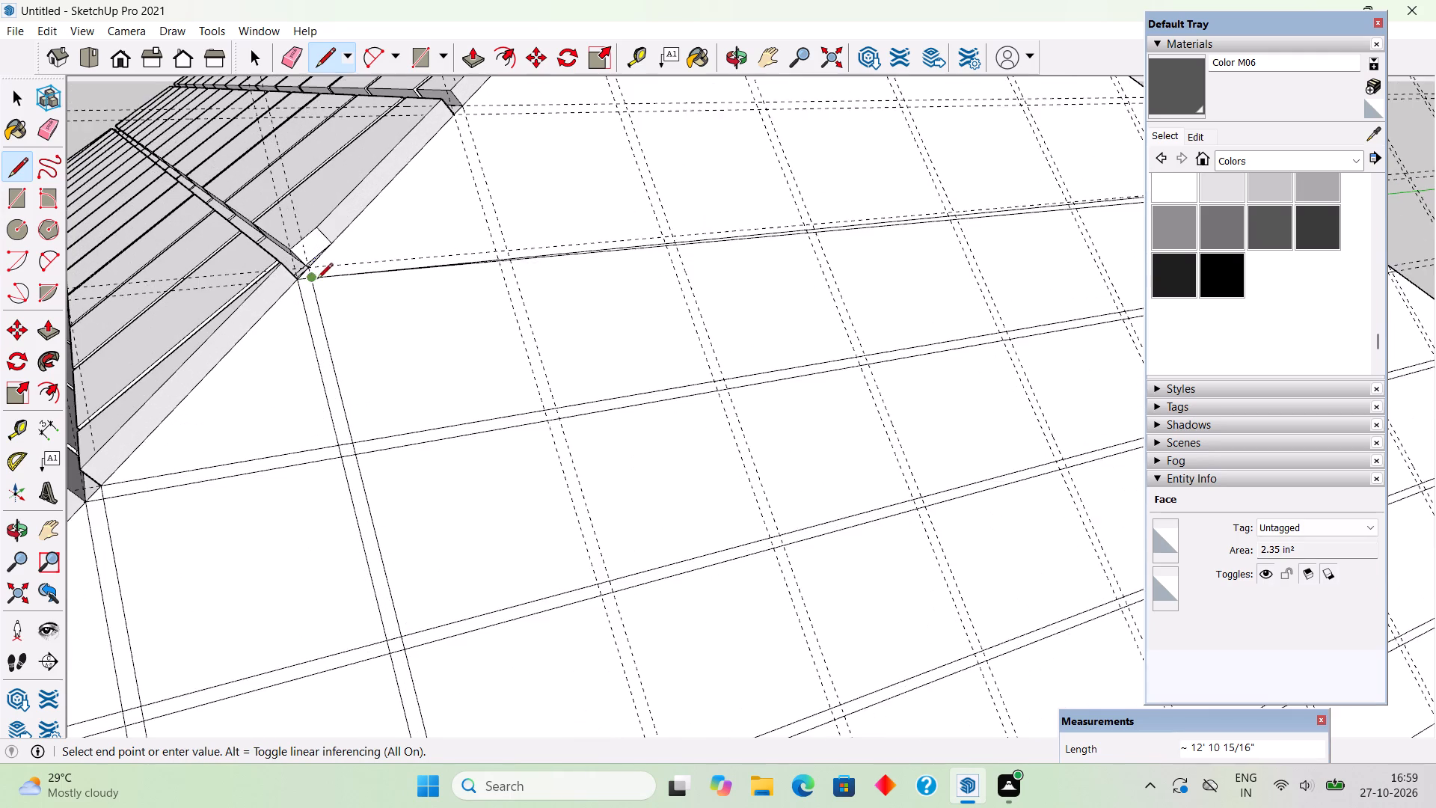
{"action": "scroll", "coordinate": [317, 280], "scroll_direction": "up", "scroll_amount": 11}
{"action": "left_click", "coordinate": [303, 258]}
Draw the lower edge of the sixth cross strip, about 9' 10 5/8" long, along its guide from the tiled hip to the opposite hip.
{"action": "scroll", "coordinate": [264, 340], "scroll_direction": "down", "scroll_amount": 11}
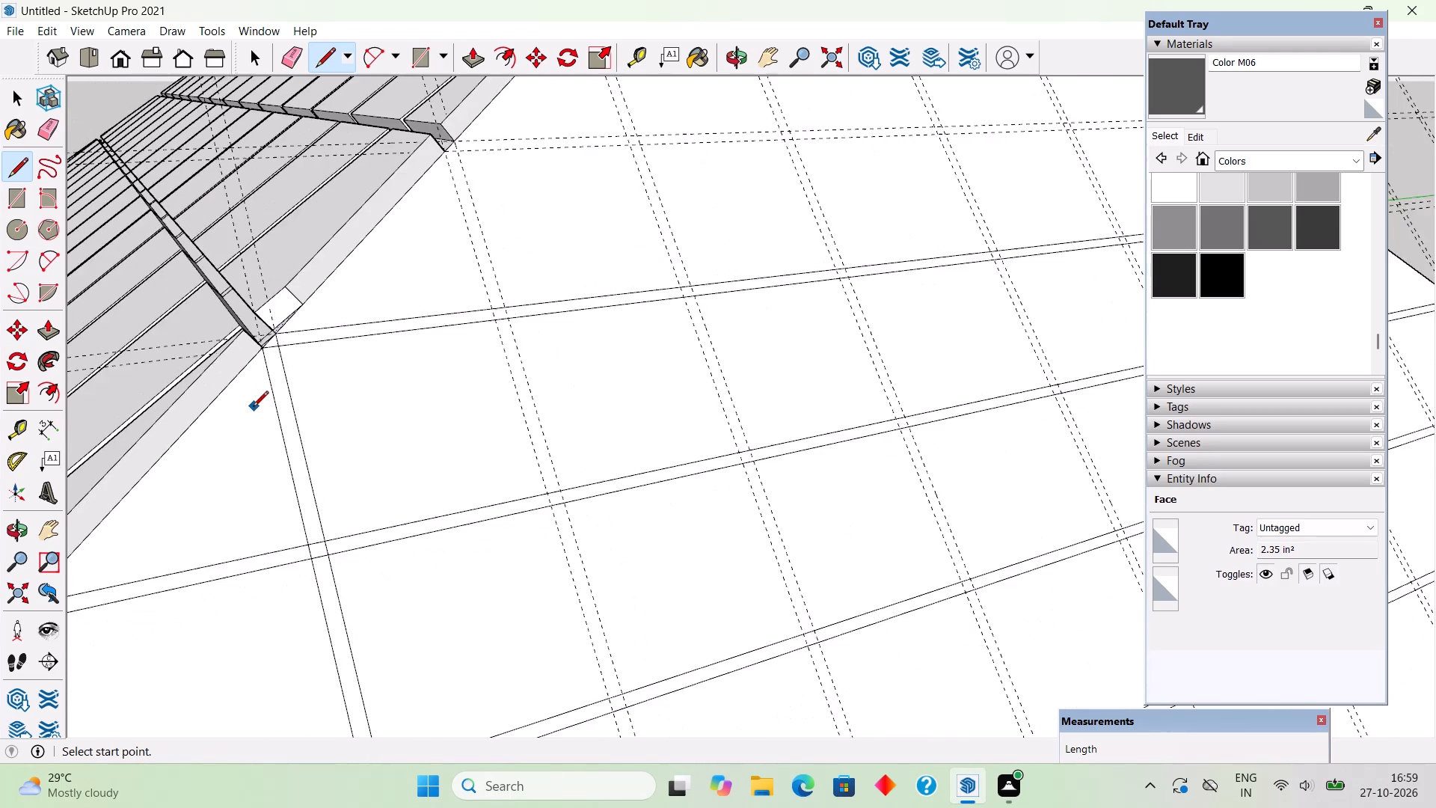
{"action": "scroll", "coordinate": [253, 408], "scroll_direction": "down", "scroll_amount": 6}
{"action": "scroll", "coordinate": [366, 224], "scroll_direction": "up", "scroll_amount": 15}
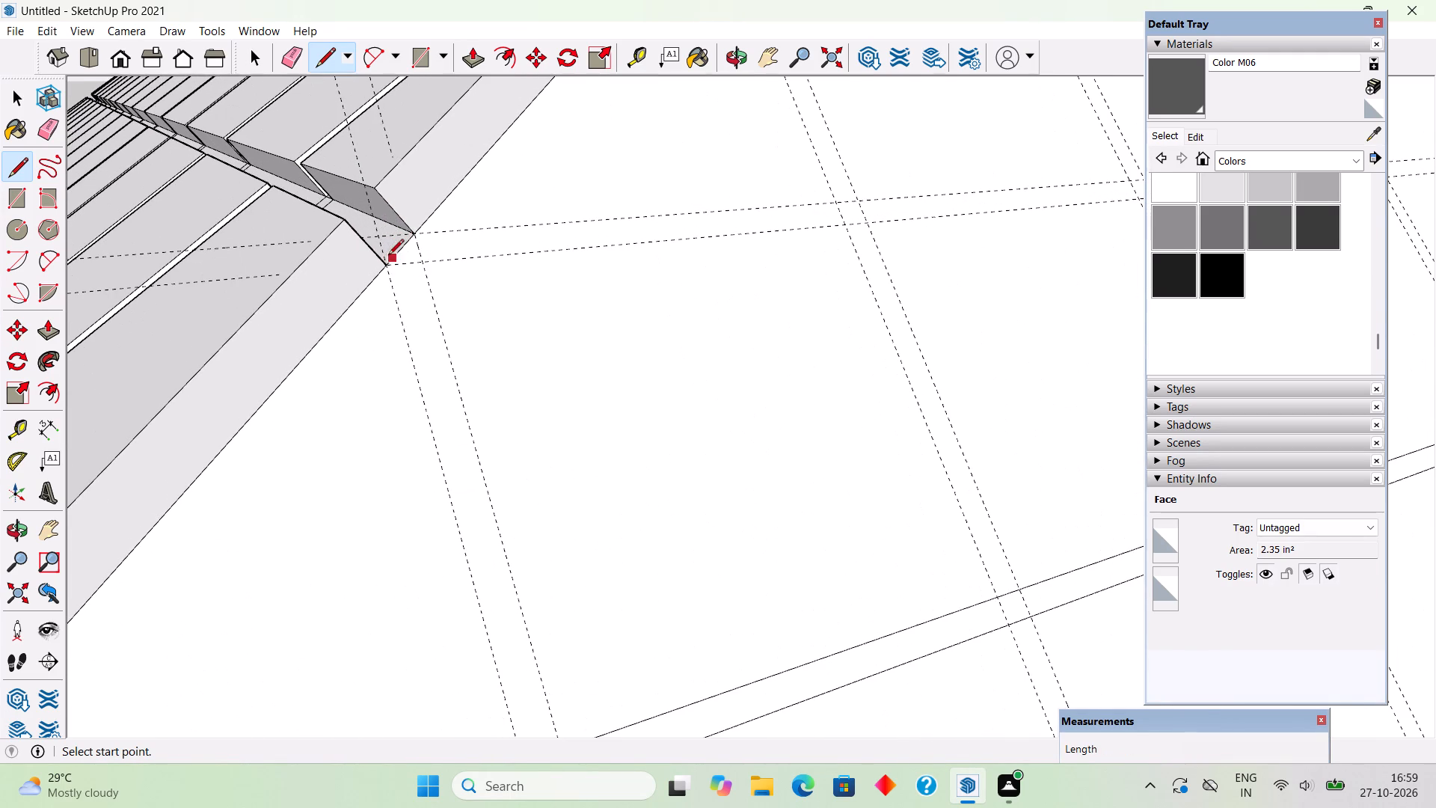
{"action": "left_click", "coordinate": [389, 259]}
{"action": "scroll", "coordinate": [294, 272], "scroll_direction": "down", "scroll_amount": 17}
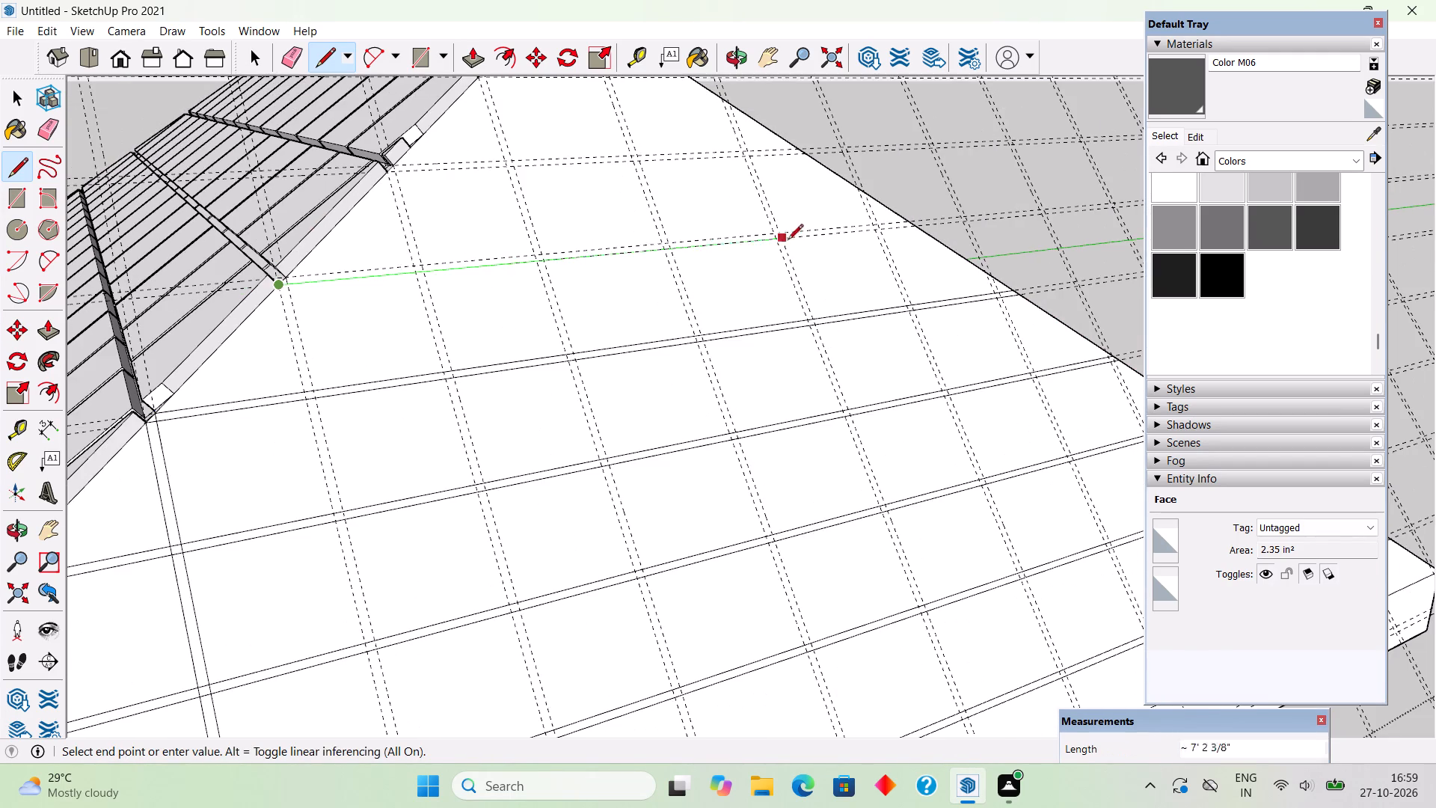
{"action": "scroll", "coordinate": [918, 237], "scroll_direction": "up", "scroll_amount": 9}
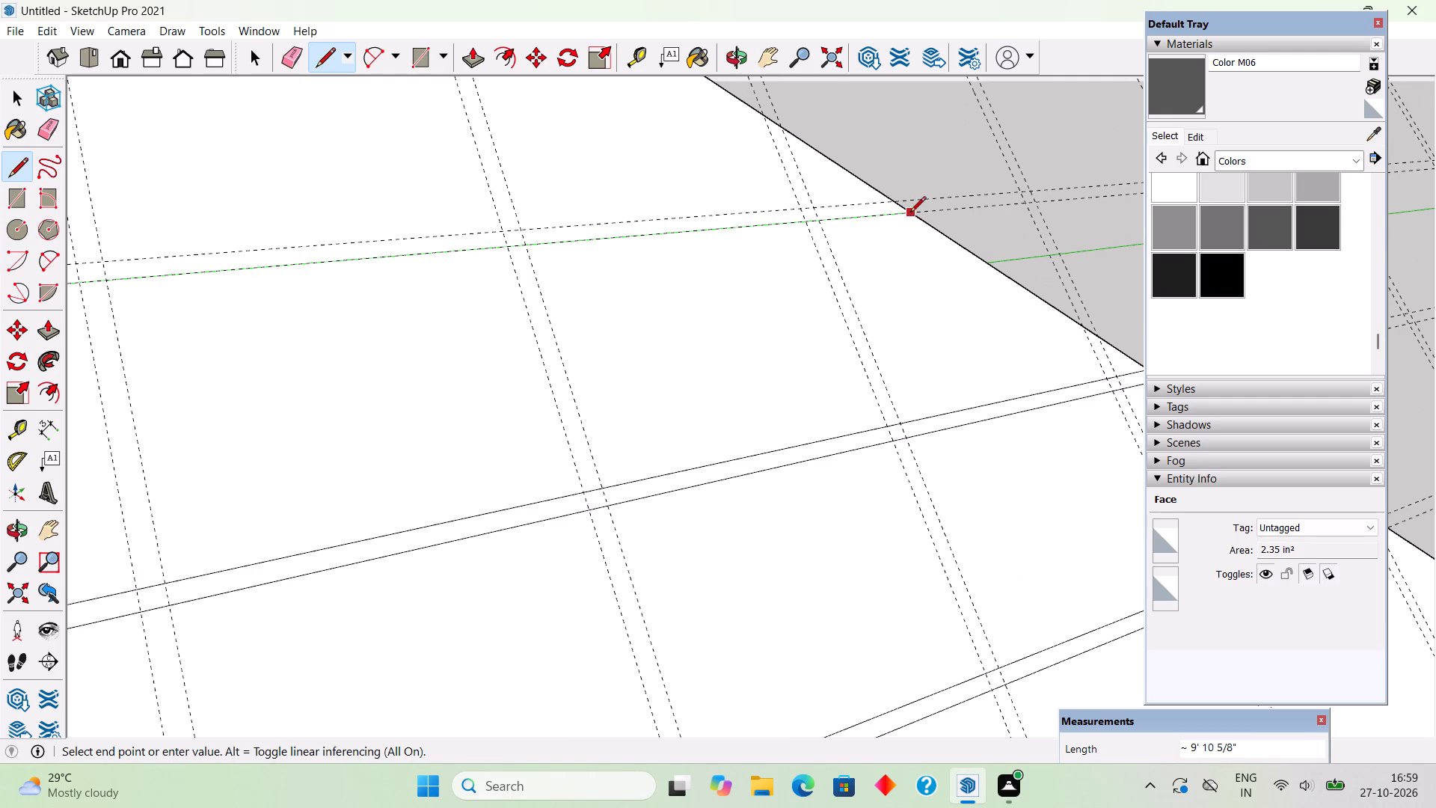
{"action": "left_click", "coordinate": [910, 213]}
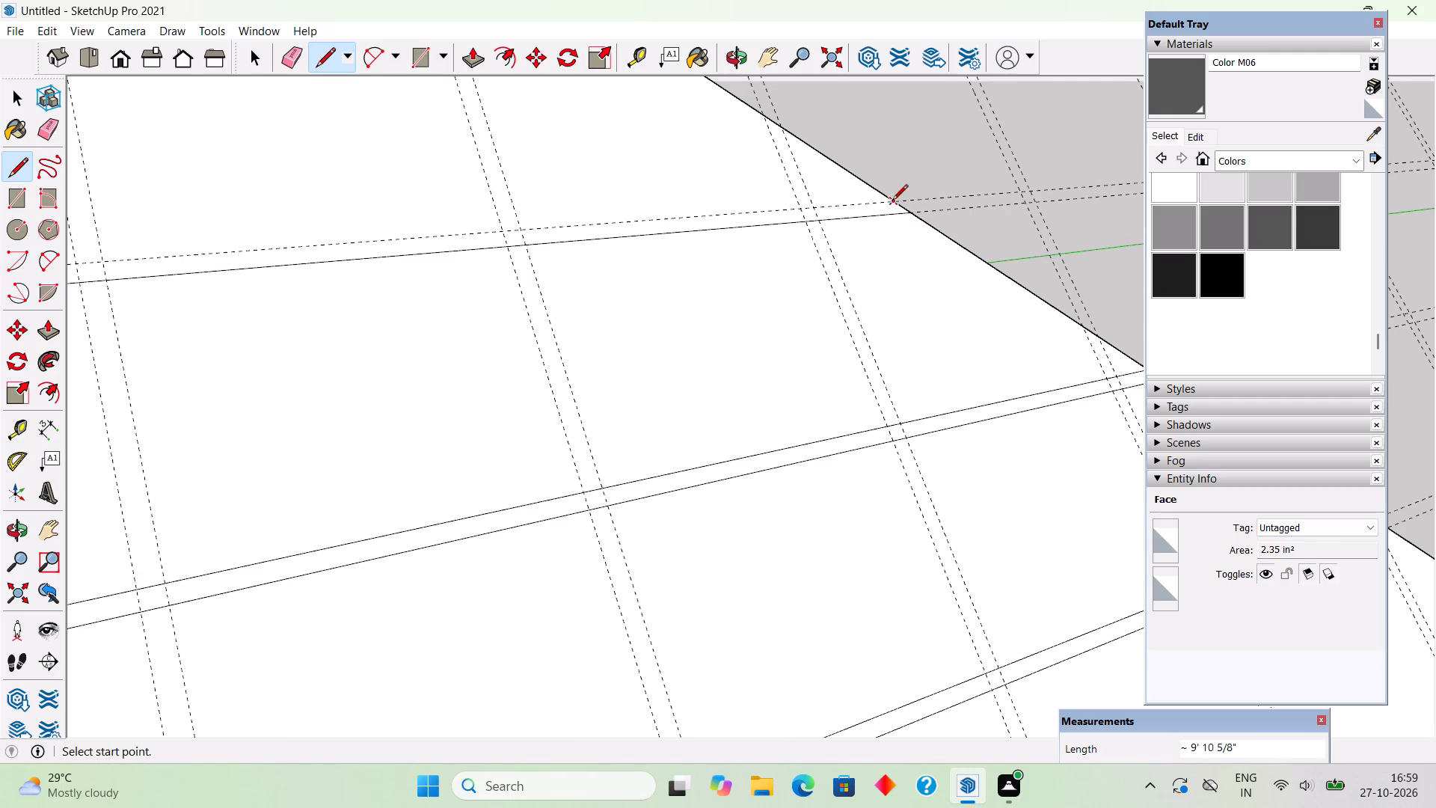
Draw the upper edge of the sixth cross strip, about 9' 8 3/16" long, along its guide back to the tiled hip.
{"action": "left_click", "coordinate": [892, 201]}
{"action": "scroll", "coordinate": [880, 201], "scroll_direction": "down", "scroll_amount": 10}
{"action": "scroll", "coordinate": [278, 244], "scroll_direction": "up", "scroll_amount": 4}
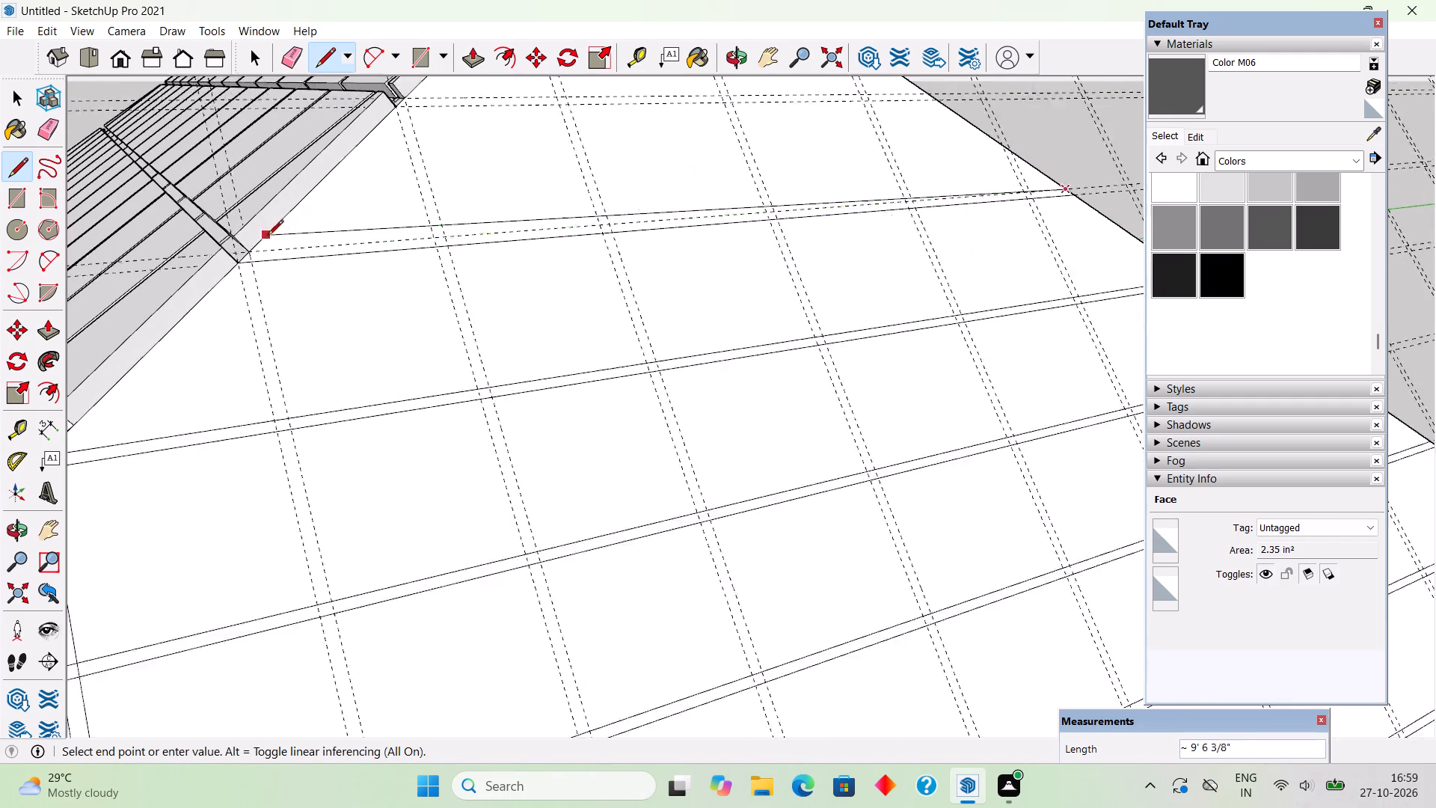
{"action": "scroll", "coordinate": [268, 236], "scroll_direction": "up", "scroll_amount": 10}
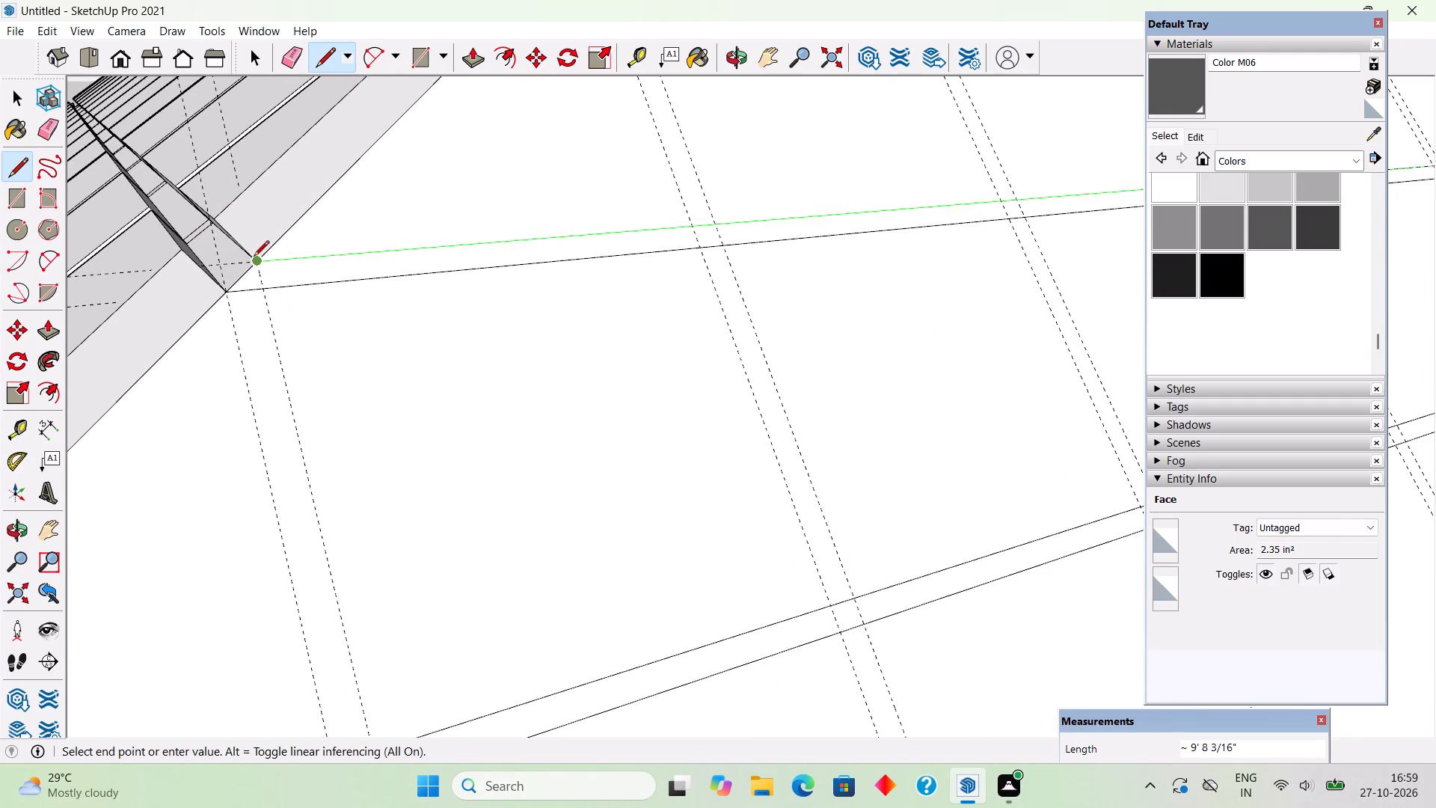
{"action": "left_click", "coordinate": [254, 257]}
Draw the lower edge of the seventh cross strip, about 6' 7 7/8" long, along its guide from the tiled hip to the opposite hip.
{"action": "scroll", "coordinate": [234, 380], "scroll_direction": "down", "scroll_amount": 15}
{"action": "scroll", "coordinate": [372, 223], "scroll_direction": "up", "scroll_amount": 4}
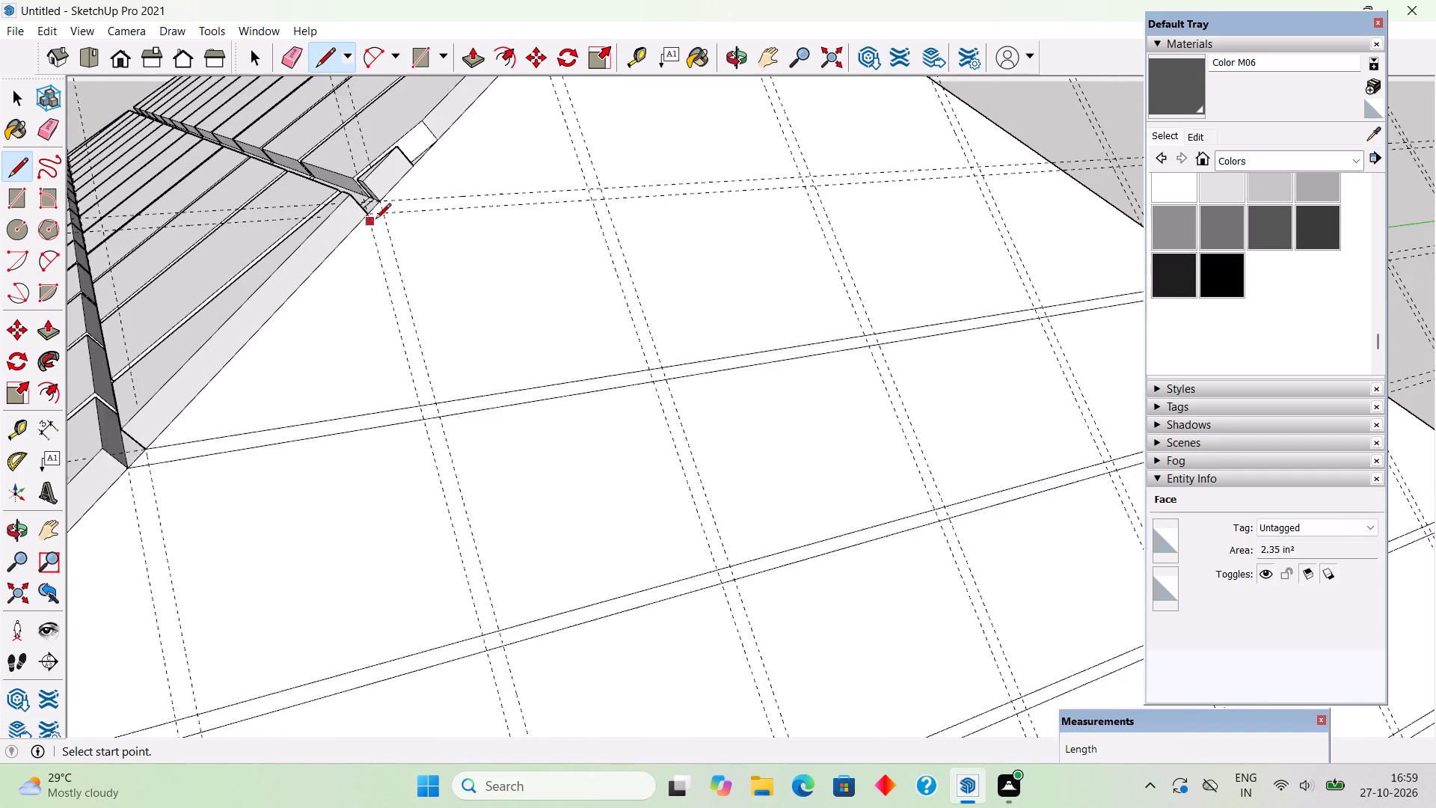
{"action": "scroll", "coordinate": [375, 220], "scroll_direction": "up", "scroll_amount": 7}
{"action": "left_click", "coordinate": [374, 218]}
{"action": "scroll", "coordinate": [327, 198], "scroll_direction": "down", "scroll_amount": 11}
{"action": "scroll", "coordinate": [865, 197], "scroll_direction": "up", "scroll_amount": 4}
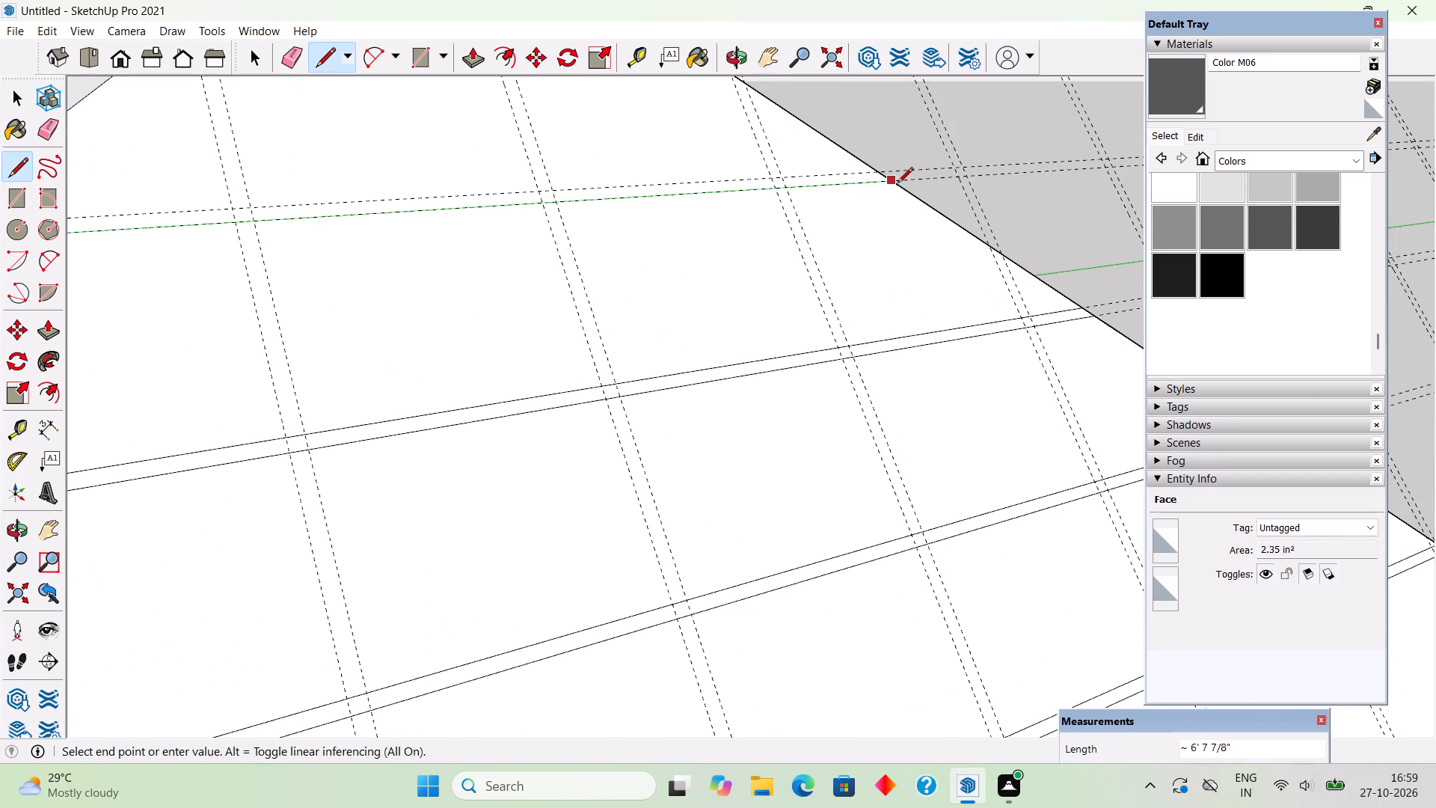
{"action": "left_click", "coordinate": [897, 184]}
Draw the upper edge of the seventh cross strip along its guide from the opposite hip back to the tiled hip.
{"action": "scroll", "coordinate": [883, 170], "scroll_direction": "up", "scroll_amount": 5}
{"action": "scroll", "coordinate": [883, 170], "scroll_direction": "down", "scroll_amount": 4}
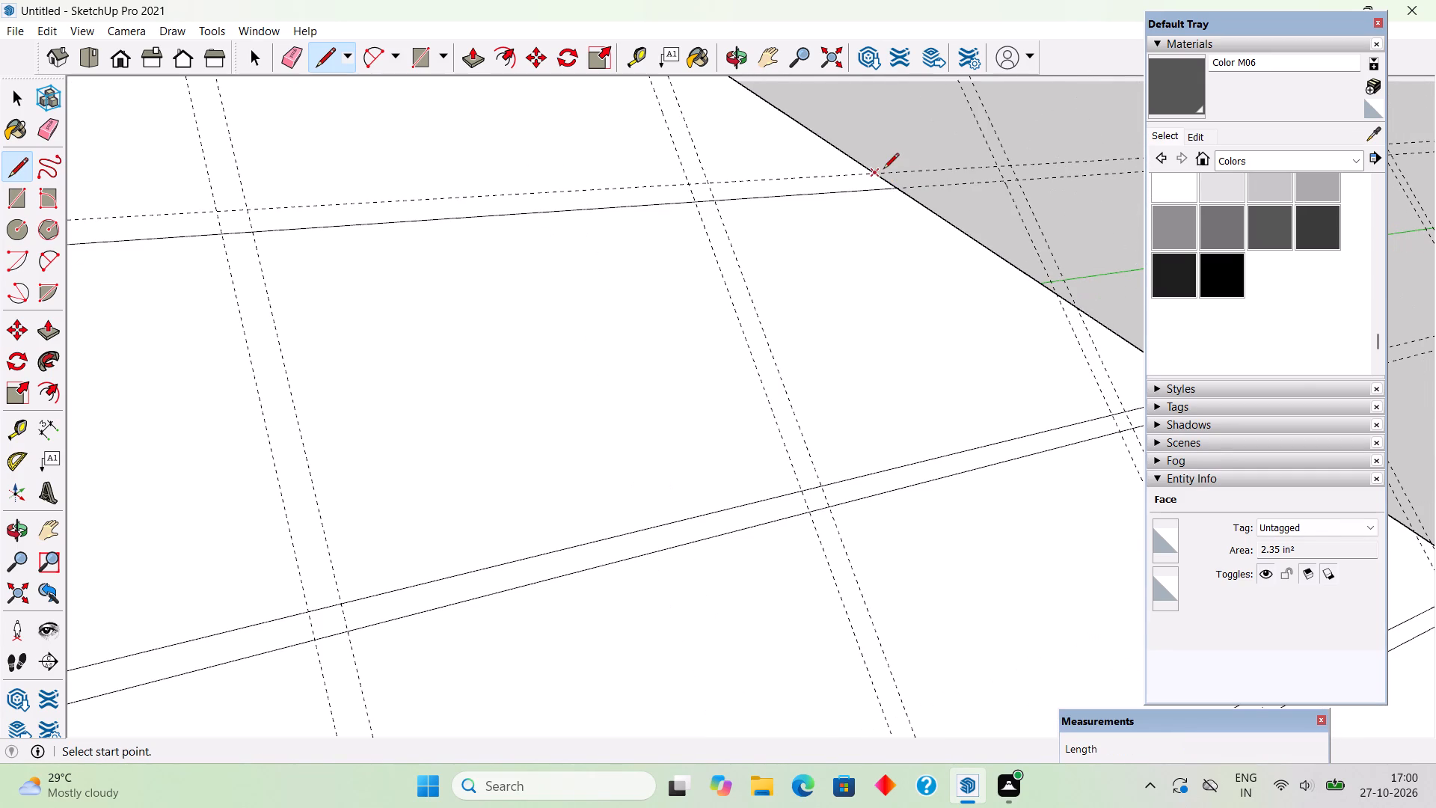
{"action": "left_click", "coordinate": [873, 173]}
{"action": "scroll", "coordinate": [773, 181], "scroll_direction": "down", "scroll_amount": 11}
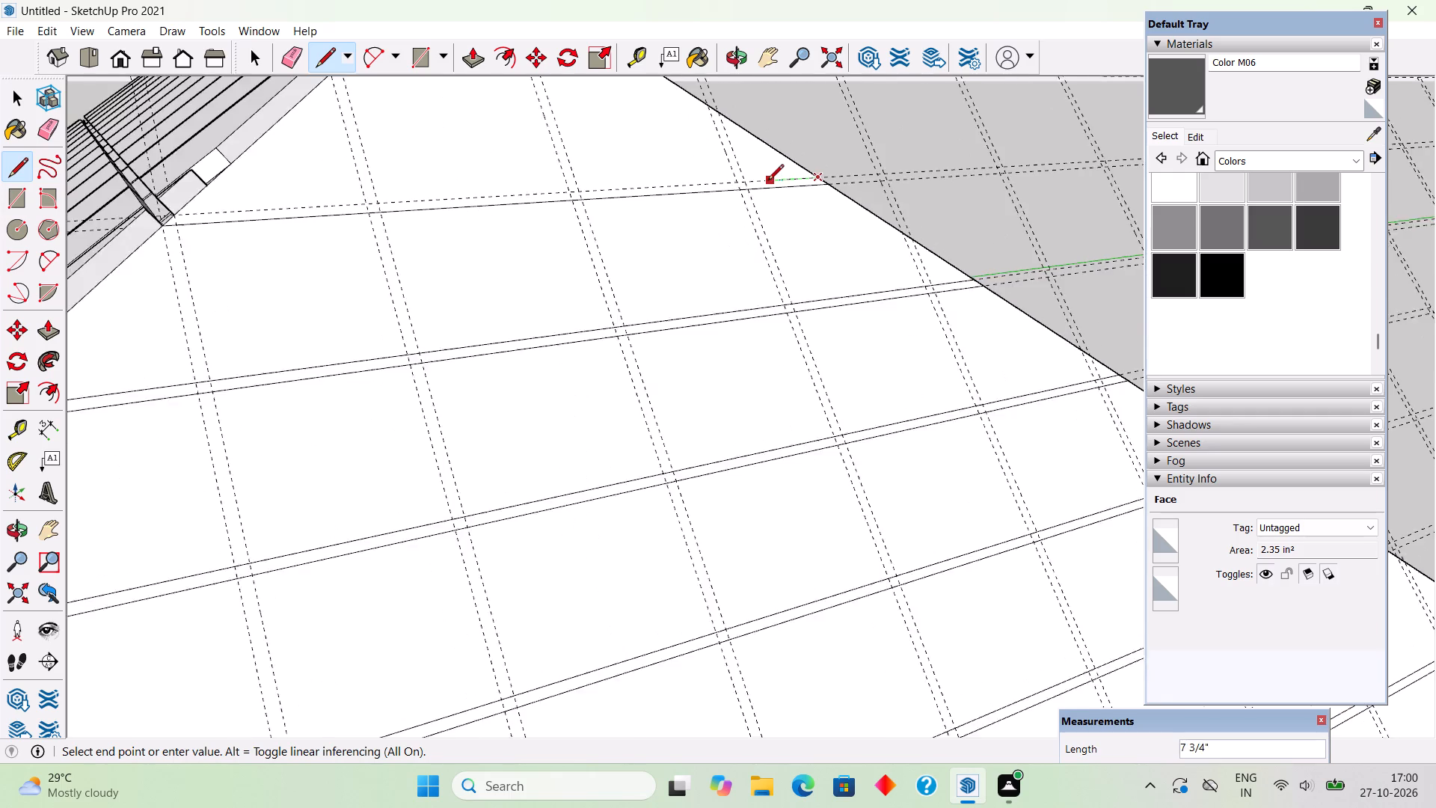
{"action": "scroll", "coordinate": [340, 196], "scroll_direction": "up", "scroll_amount": 9}
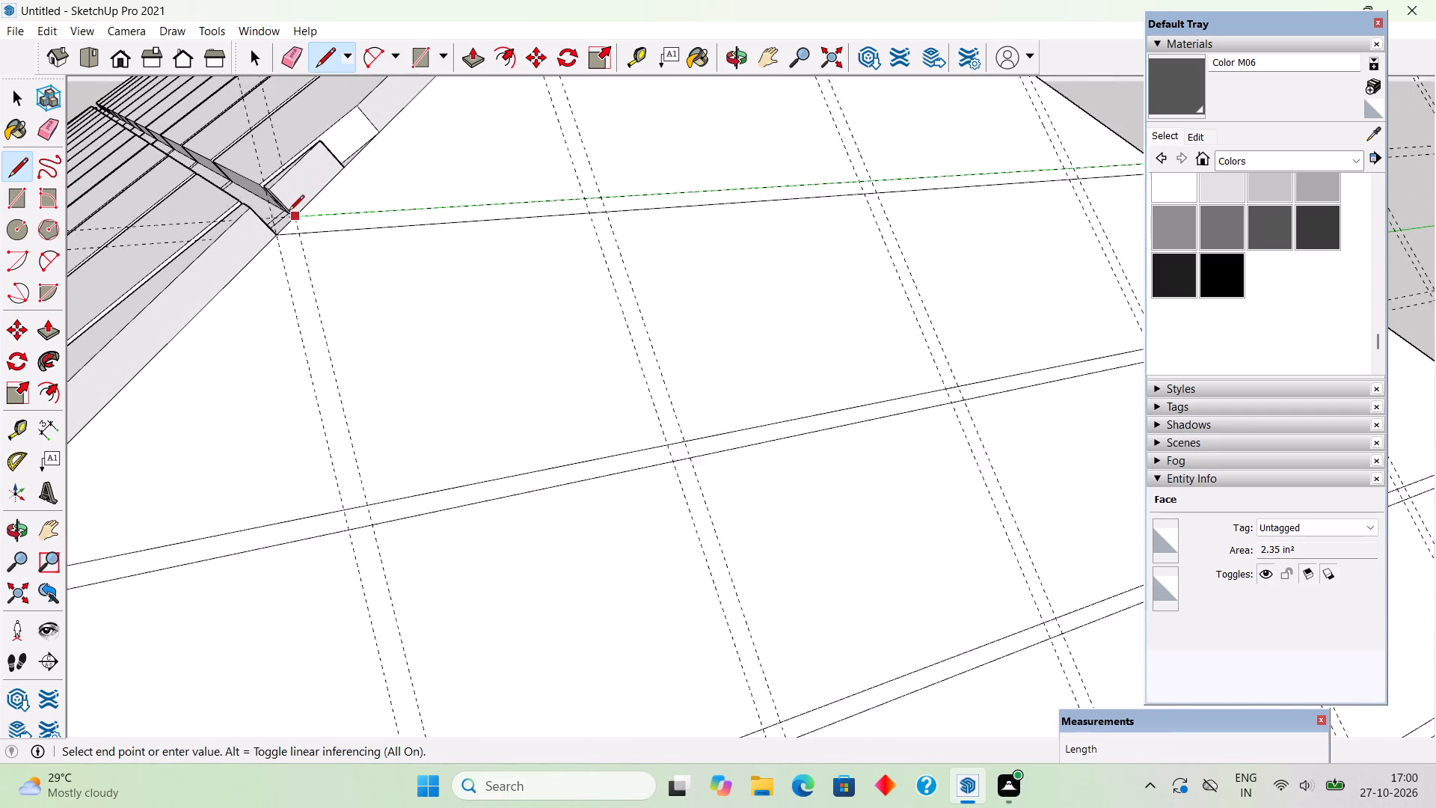
{"action": "left_click", "coordinate": [292, 215]}
Draw both edges of the eighth cross strip between the hips near the apex, the upper one about 3' 2 3/4" long.
{"action": "scroll", "coordinate": [322, 331], "scroll_direction": "down", "scroll_amount": 14}
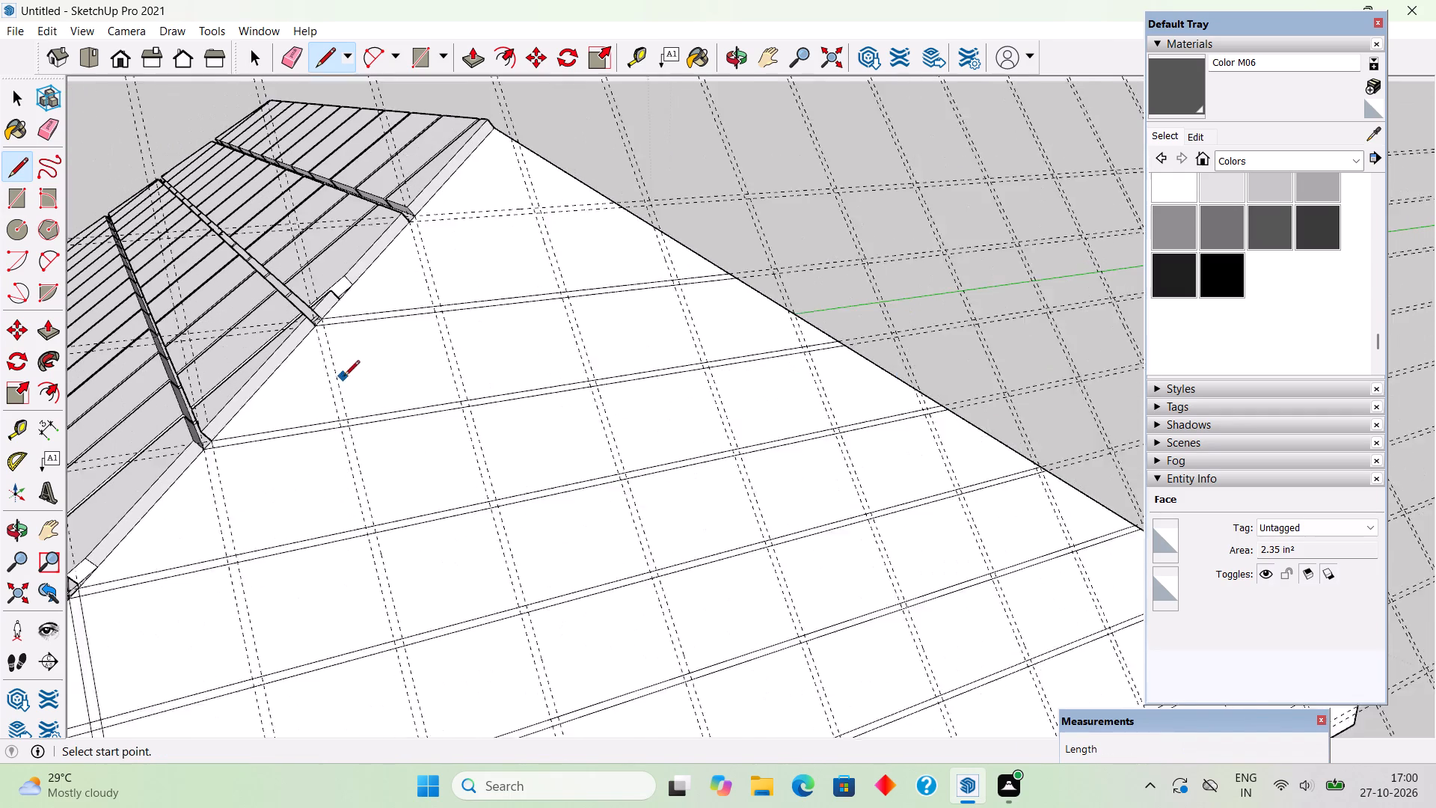
{"action": "scroll", "coordinate": [458, 214], "scroll_direction": "up", "scroll_amount": 11}
{"action": "scroll", "coordinate": [316, 249], "scroll_direction": "up", "scroll_amount": 4}
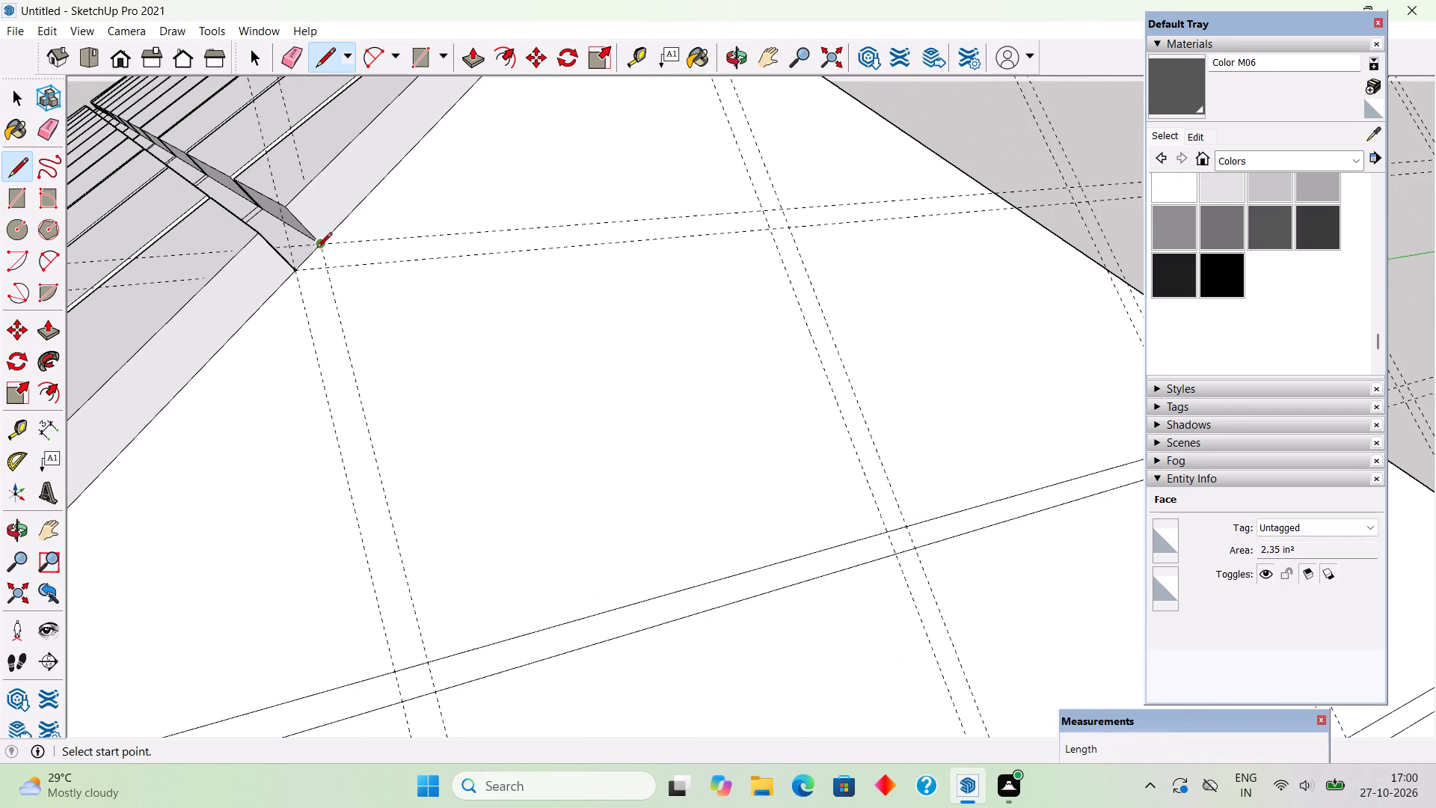
{"action": "left_click", "coordinate": [316, 249]}
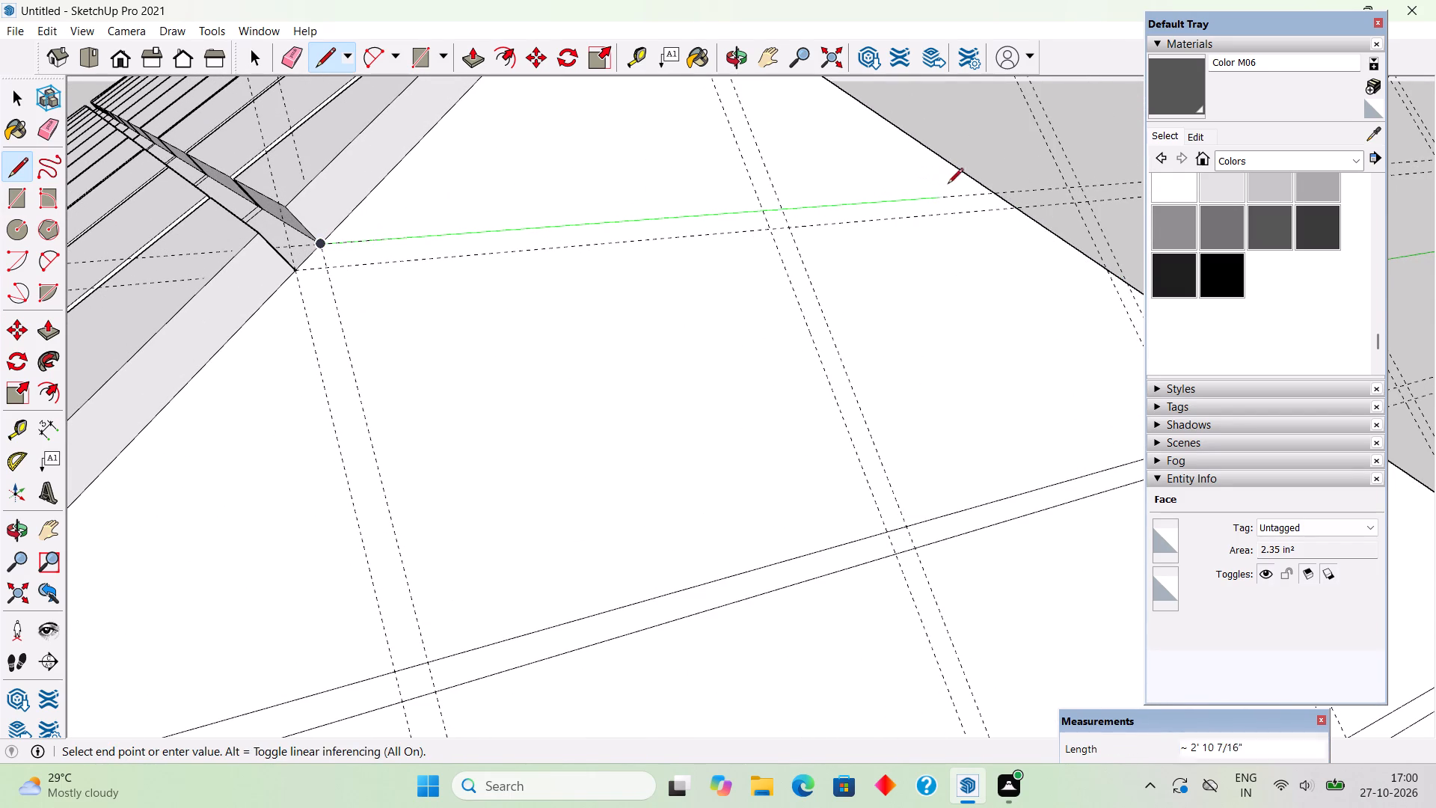
{"action": "left_click", "coordinate": [991, 193]}
{"action": "left_click", "coordinate": [1019, 206]}
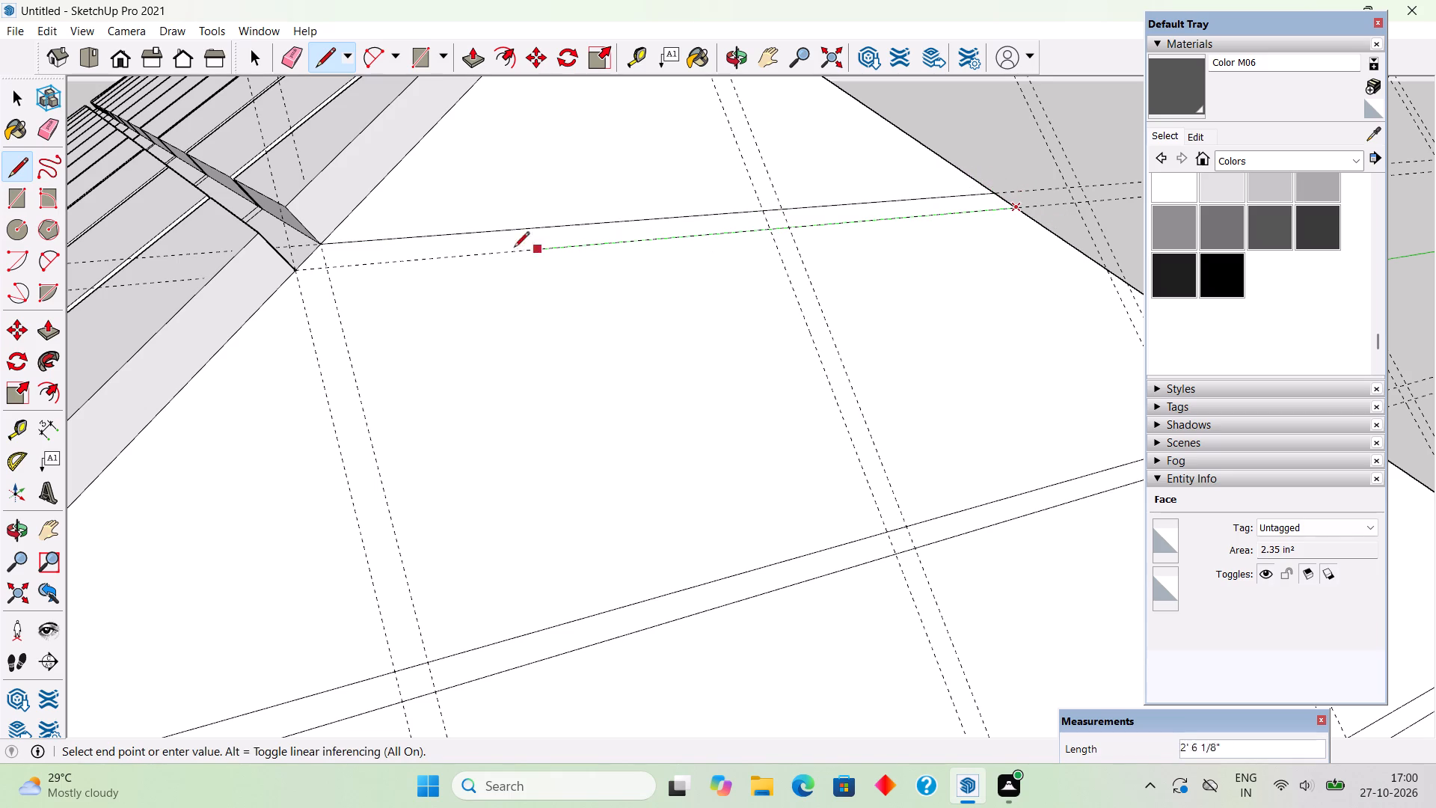
{"action": "left_click", "coordinate": [291, 273]}
Draw the near edge of the sixth up-slope strip, about 8' 4 1/4" long, from the lowest drawn line to the tiled hip.
{"action": "scroll", "coordinate": [662, 303], "scroll_direction": "down", "scroll_amount": 5}
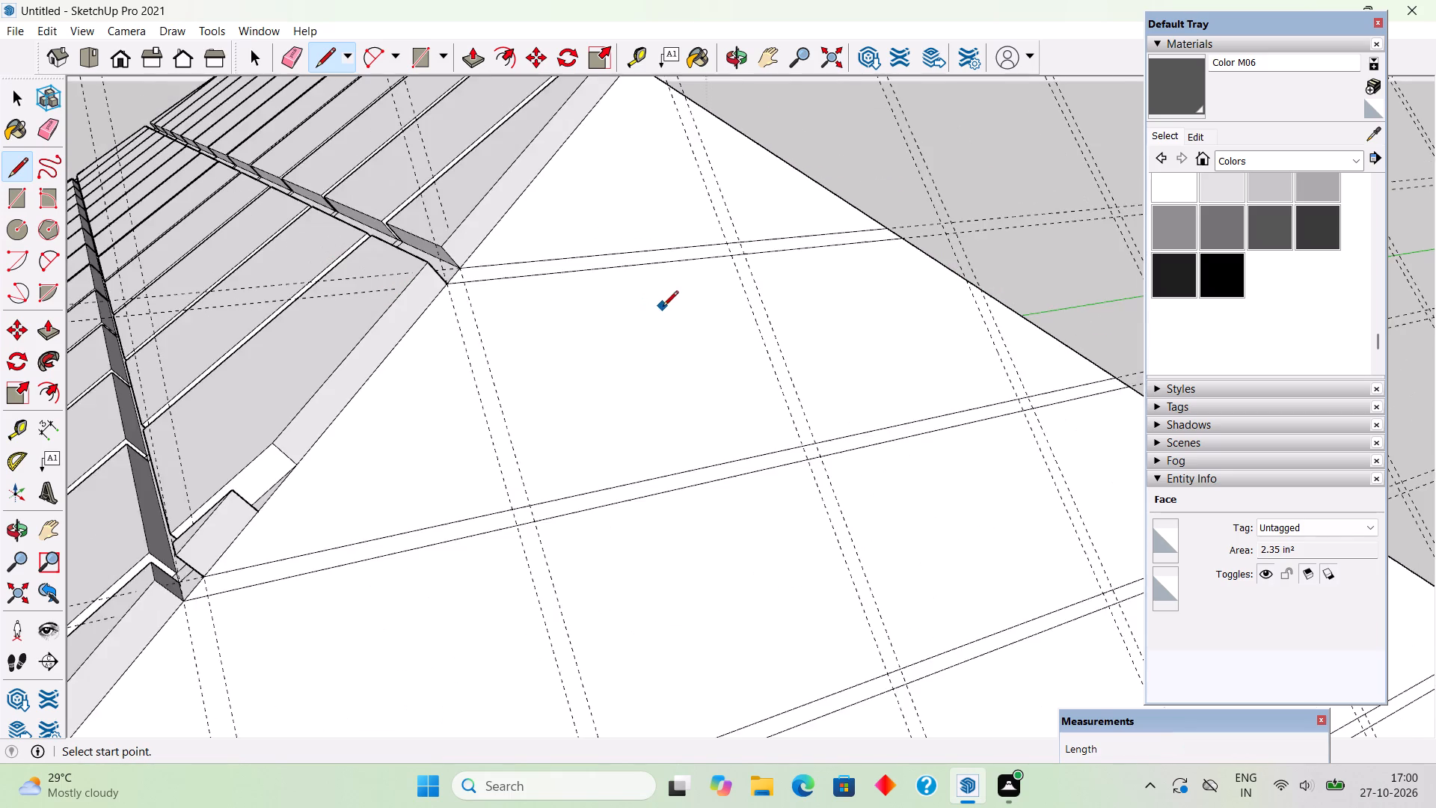
{"action": "scroll", "coordinate": [663, 307], "scroll_direction": "down", "scroll_amount": 5}
{"action": "scroll", "coordinate": [655, 192], "scroll_direction": "down", "scroll_amount": 14}
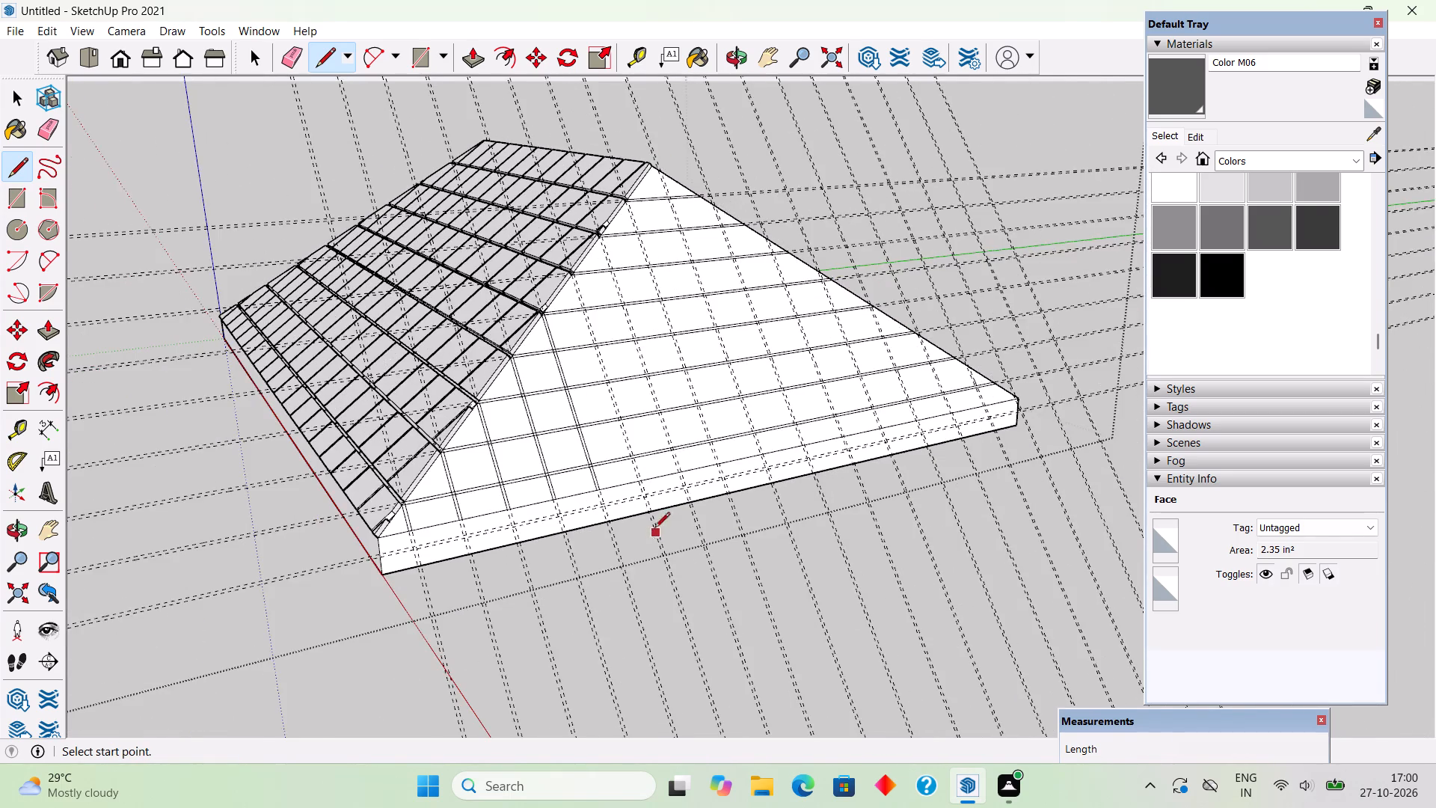
{"action": "scroll", "coordinate": [641, 507], "scroll_direction": "up", "scroll_amount": 13}
{"action": "left_click", "coordinate": [633, 459]}
{"action": "scroll", "coordinate": [625, 457], "scroll_direction": "down", "scroll_amount": 2}
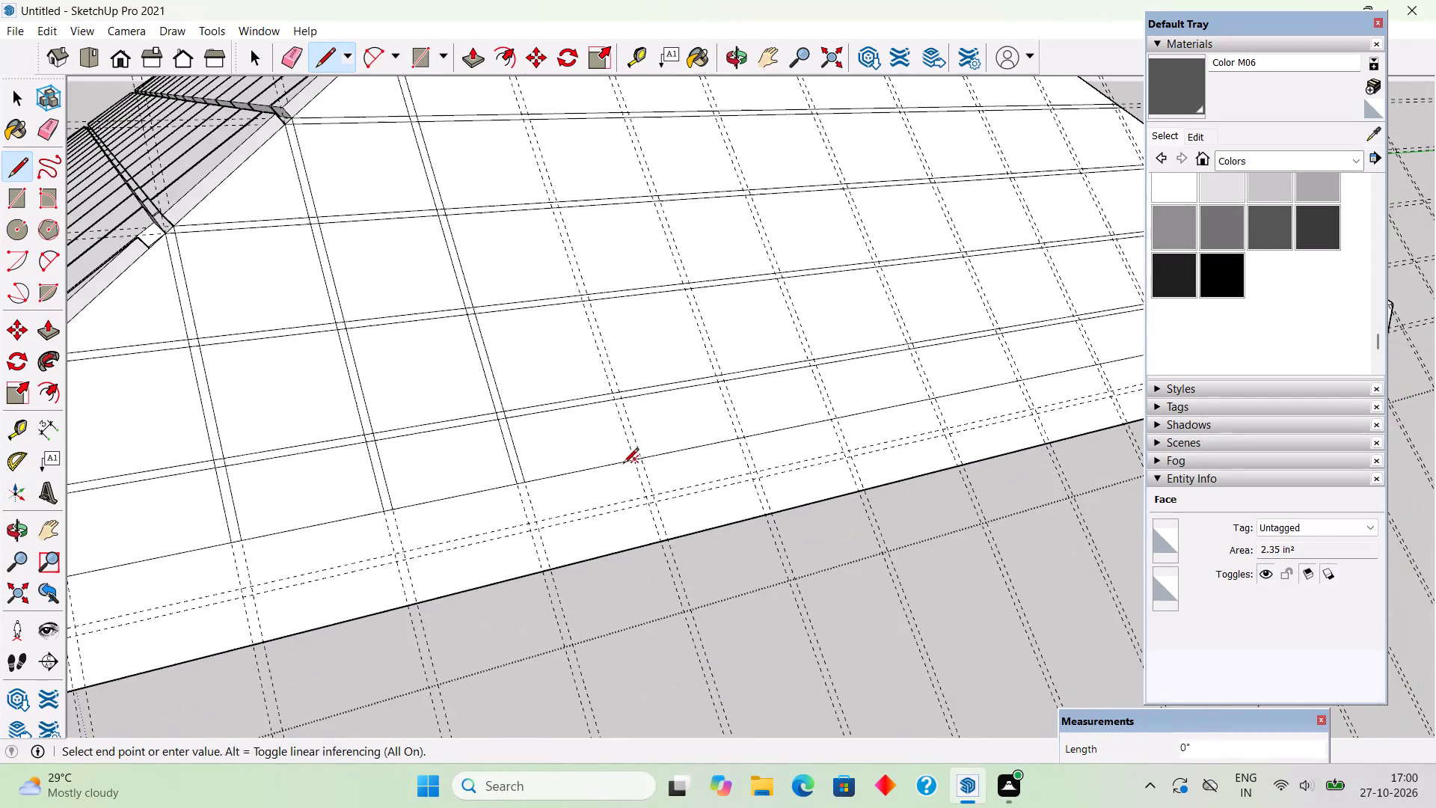
{"action": "scroll", "coordinate": [623, 465], "scroll_direction": "down", "scroll_amount": 7}
{"action": "scroll", "coordinate": [522, 130], "scroll_direction": "up", "scroll_amount": 11}
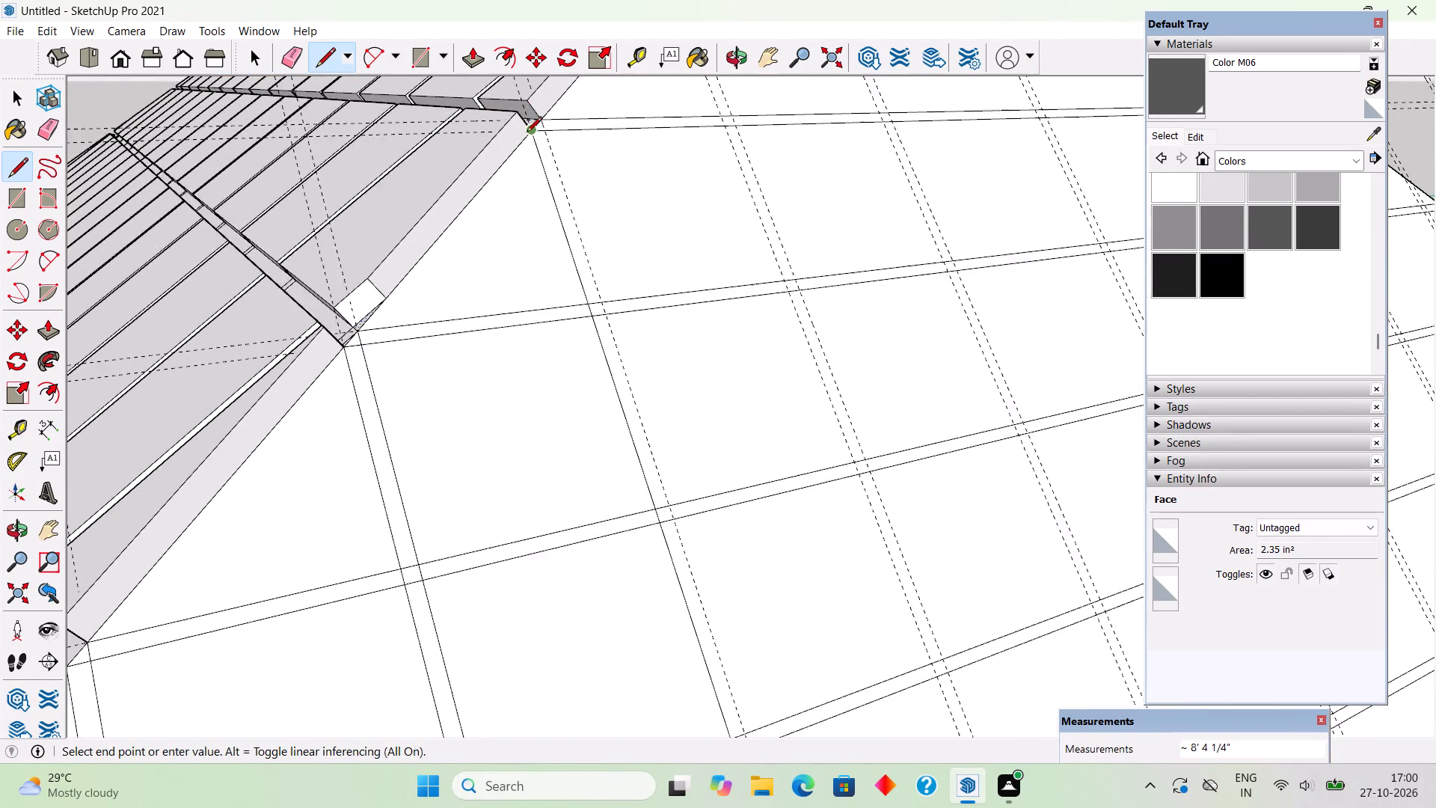
{"action": "scroll", "coordinate": [527, 133], "scroll_direction": "up", "scroll_amount": 3}
{"action": "left_click", "coordinate": [527, 133]}
Draw the far edge of the sixth up-slope strip, about 8' 5 3/8" long, from the tiled hip down to the lowest drawn line.
{"action": "left_click", "coordinate": [547, 116]}
{"action": "scroll", "coordinate": [548, 132], "scroll_direction": "down", "scroll_amount": 5}
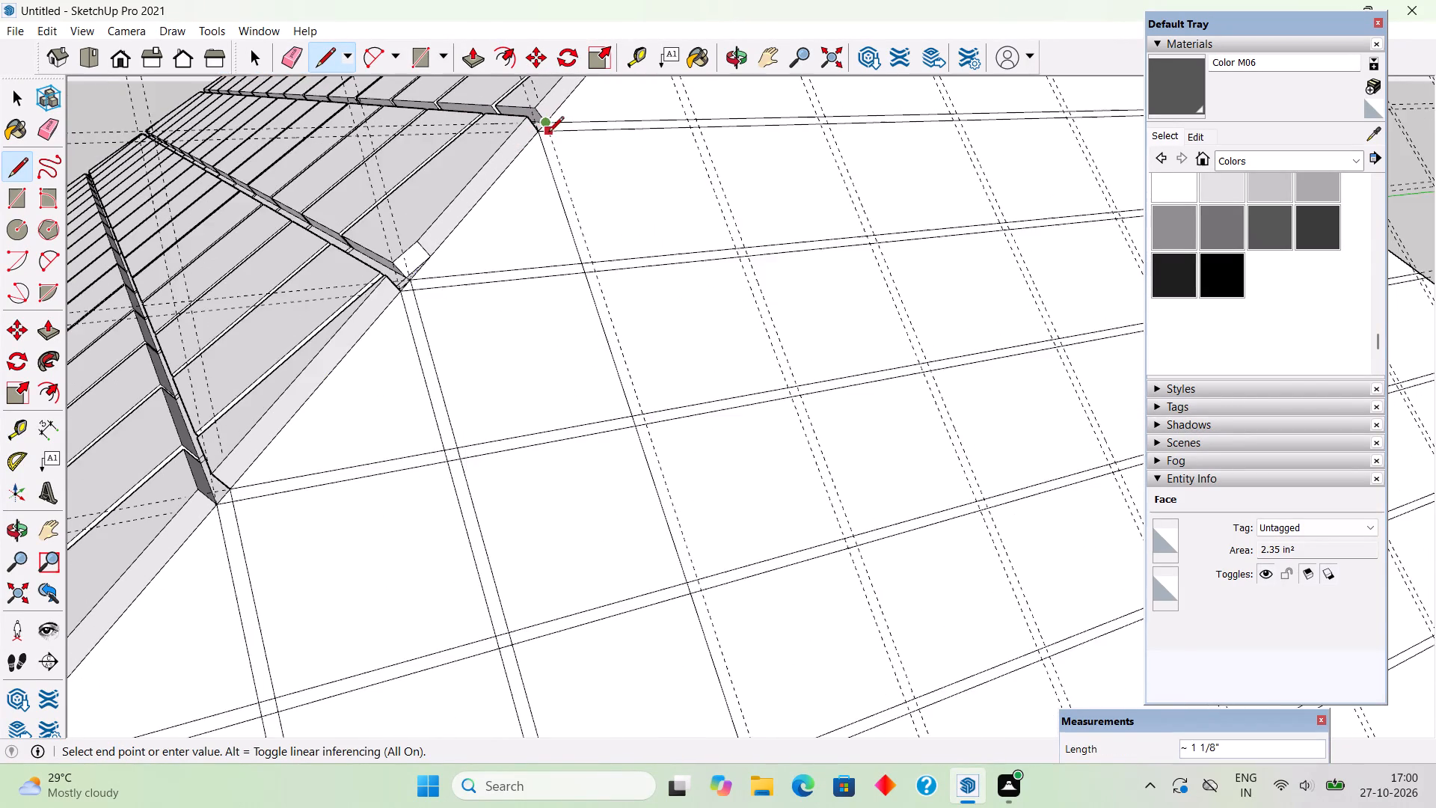
{"action": "scroll", "coordinate": [548, 133], "scroll_direction": "down", "scroll_amount": 11}
{"action": "scroll", "coordinate": [668, 477], "scroll_direction": "up", "scroll_amount": 8}
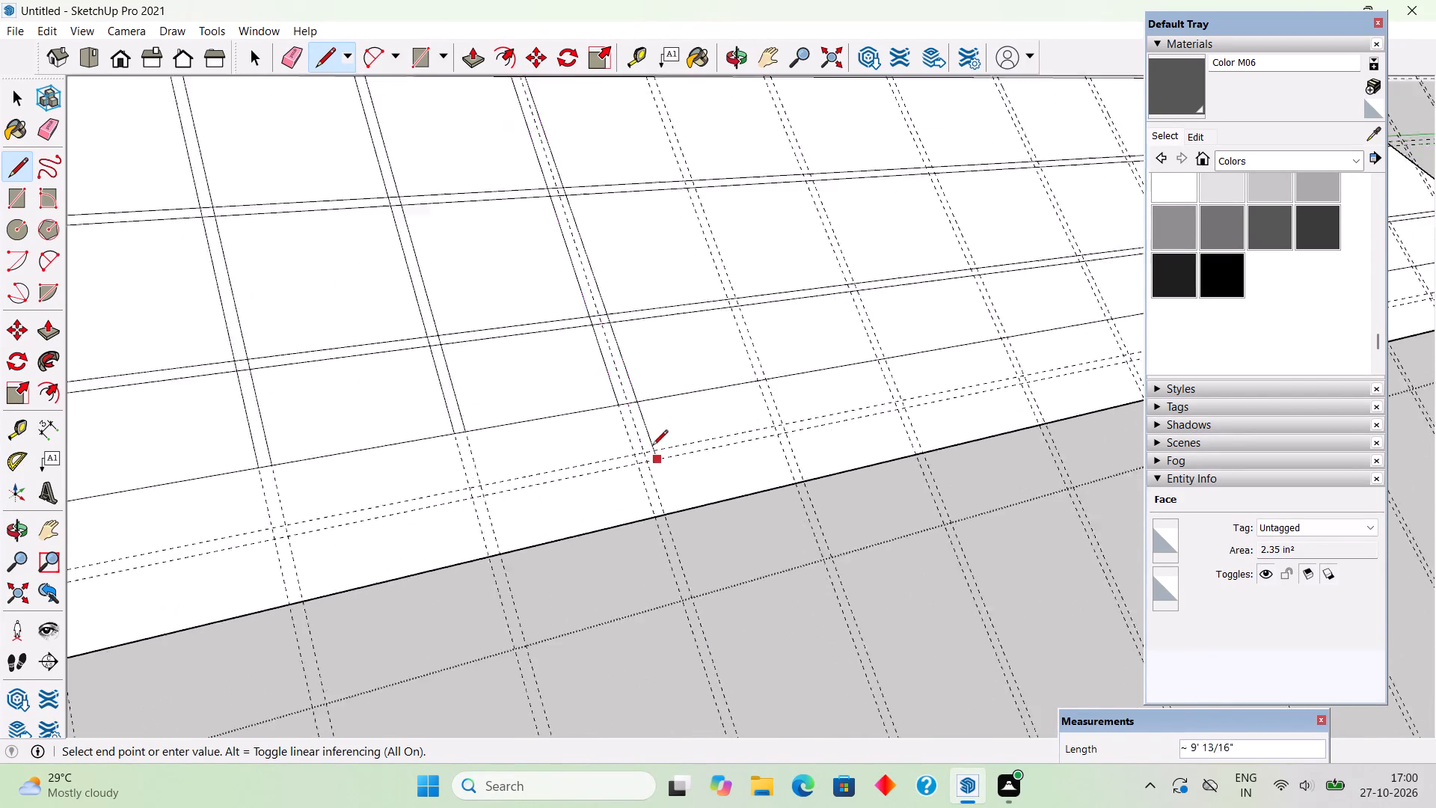
{"action": "scroll", "coordinate": [652, 447], "scroll_direction": "up", "scroll_amount": 2}
{"action": "left_click", "coordinate": [623, 390]}
Draw the near edge of the seventh up-slope strip, about 9' 10 3/16" long, from the lowest drawn line to the tiled hip.
{"action": "left_click", "coordinate": [779, 358]}
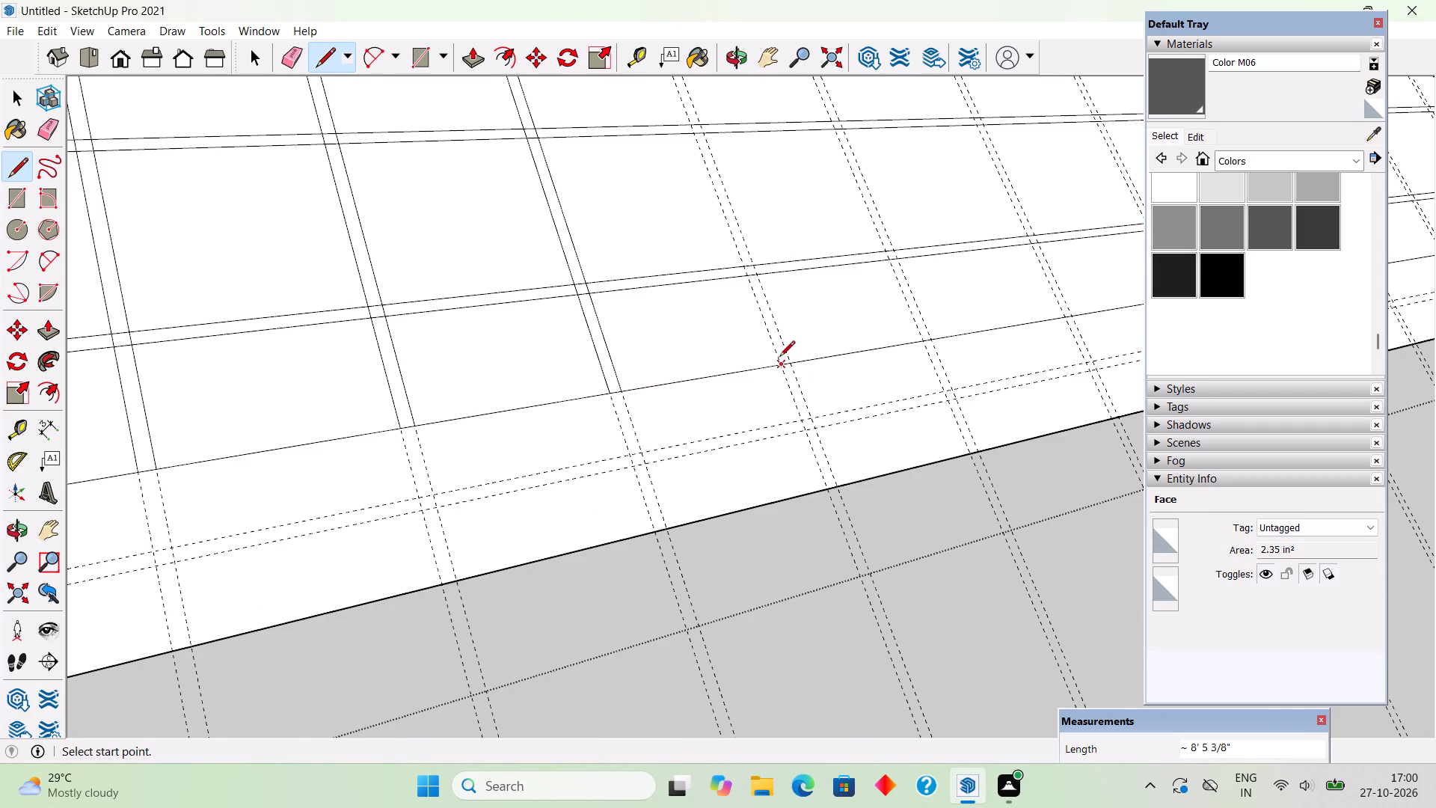
{"action": "scroll", "coordinate": [738, 443], "scroll_direction": "down", "scroll_amount": 12}
{"action": "scroll", "coordinate": [652, 237], "scroll_direction": "up", "scroll_amount": 5}
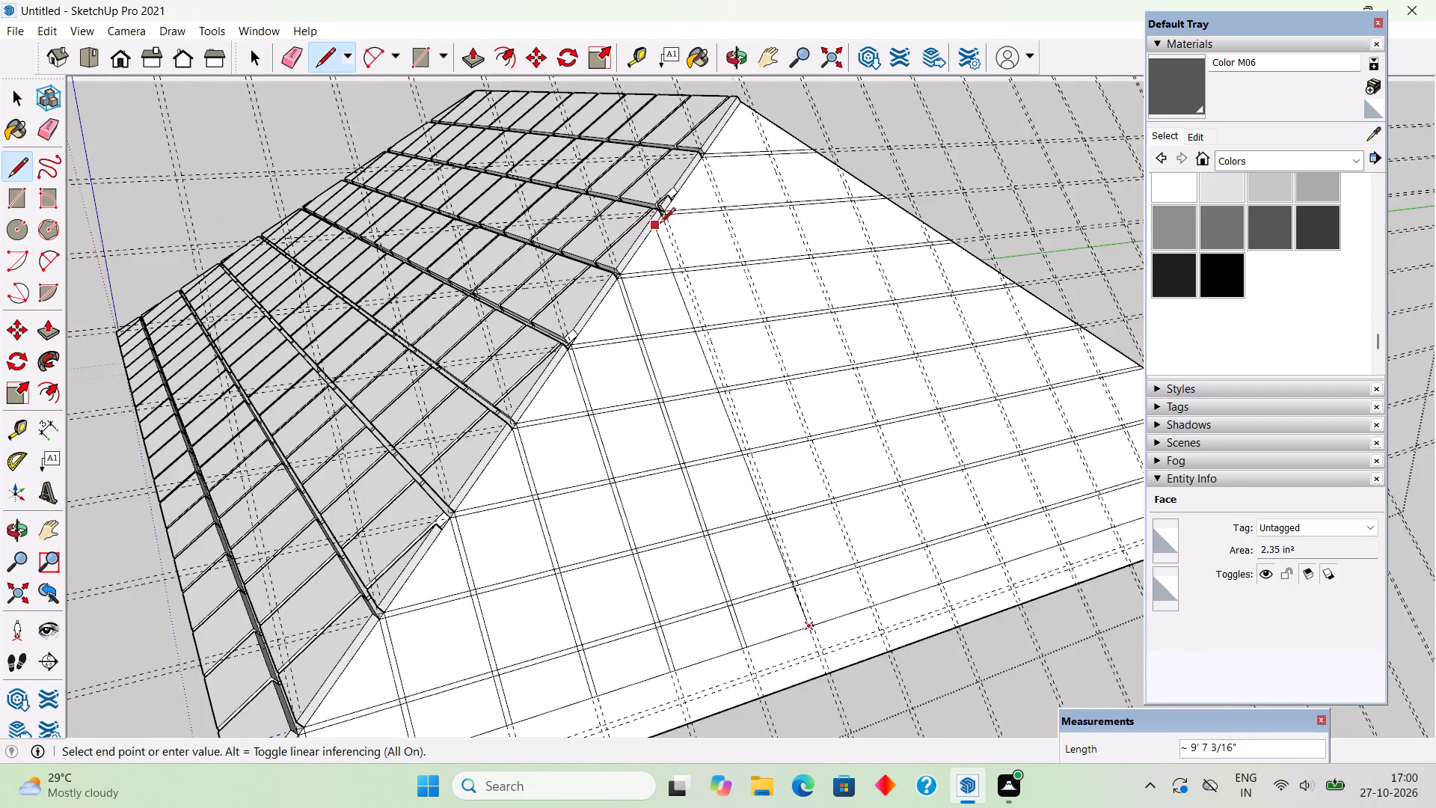
{"action": "scroll", "coordinate": [660, 224], "scroll_direction": "up", "scroll_amount": 12}
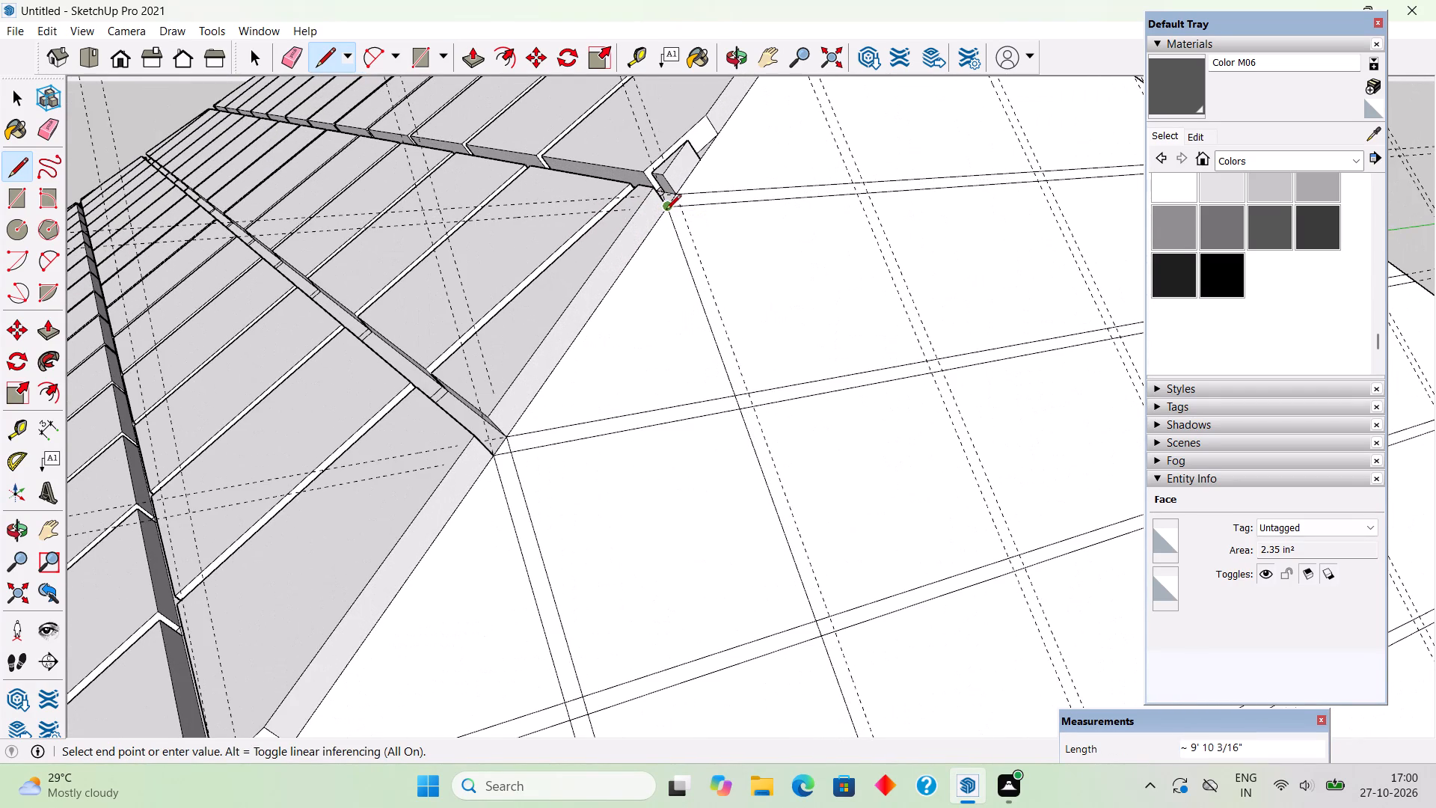
{"action": "left_click", "coordinate": [666, 211]}
Draw the far edge of the seventh up-slope strip, about 9' 11 5/16" long, from the tiled hip down to the lowest drawn line.
{"action": "scroll", "coordinate": [678, 201], "scroll_direction": "up", "scroll_amount": 10}
{"action": "left_click", "coordinate": [678, 179]}
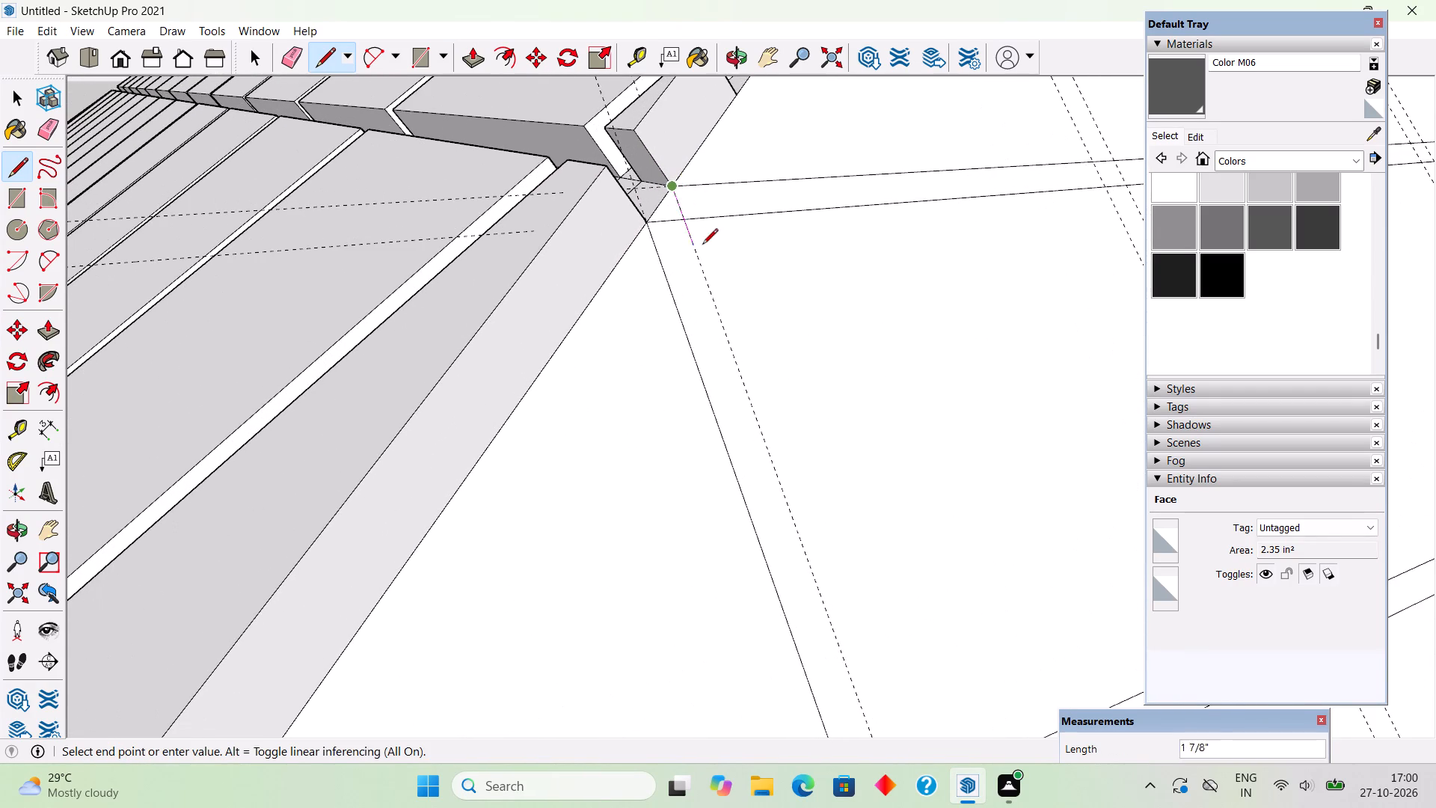
{"action": "scroll", "coordinate": [702, 258], "scroll_direction": "down", "scroll_amount": 12}
{"action": "scroll", "coordinate": [703, 243], "scroll_direction": "down", "scroll_amount": 15}
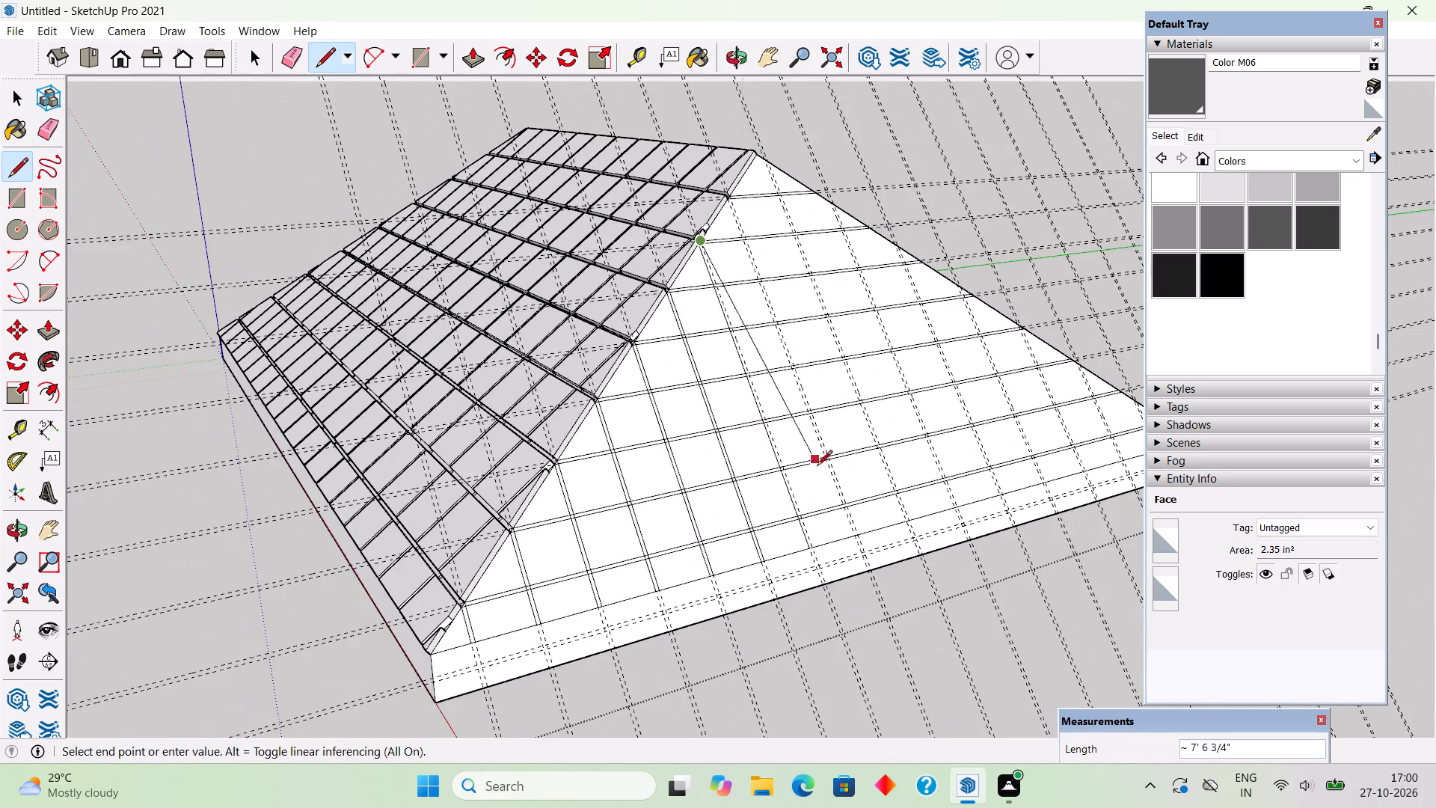
{"action": "scroll", "coordinate": [824, 569], "scroll_direction": "up", "scroll_amount": 13}
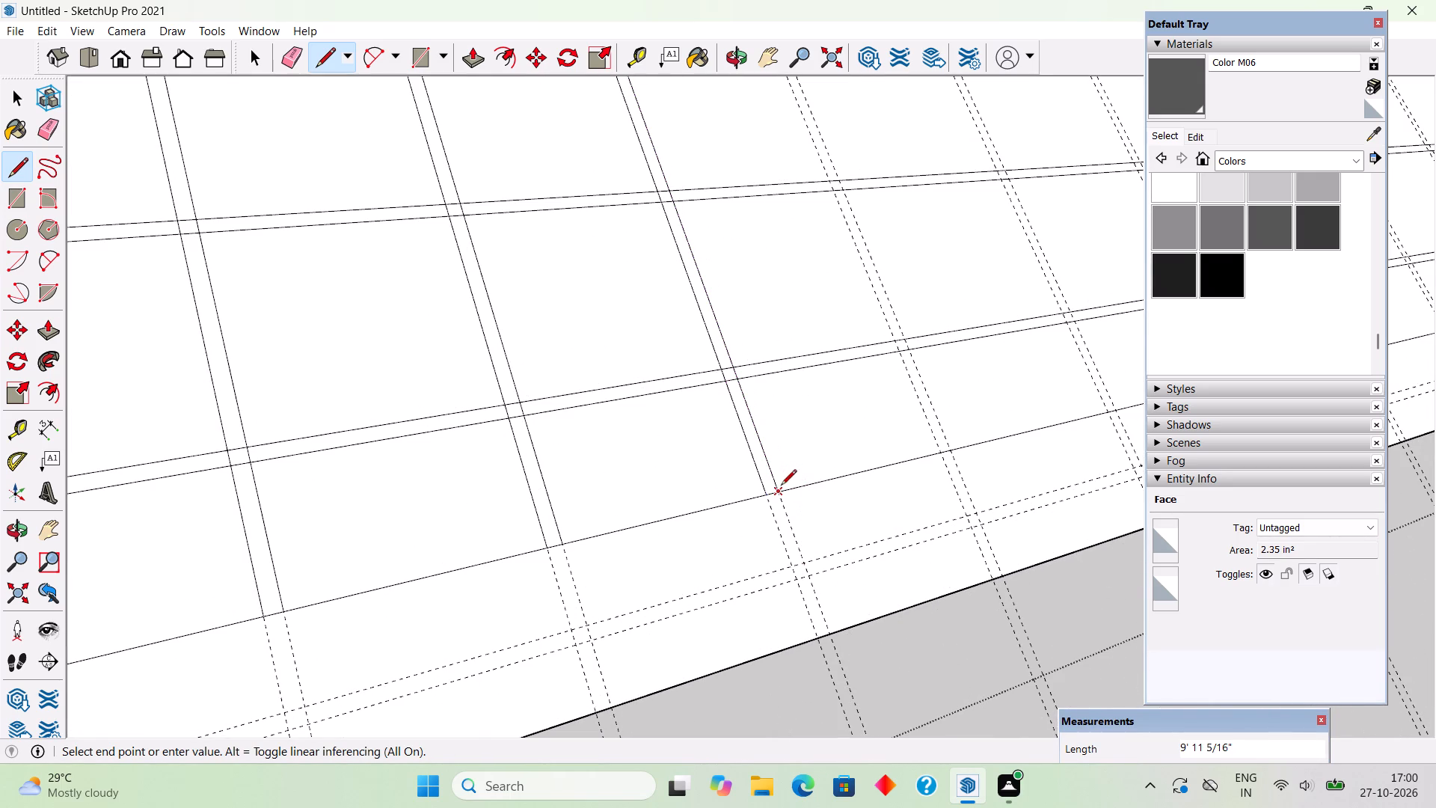
{"action": "left_click", "coordinate": [781, 486]}
Draw the near edge of the eighth up-slope strip, about 11' 4 1/8" long, from the lowest drawn line to the tiled hip.
{"action": "left_click", "coordinate": [942, 454]}
{"action": "scroll", "coordinate": [889, 504], "scroll_direction": "down", "scroll_amount": 4}
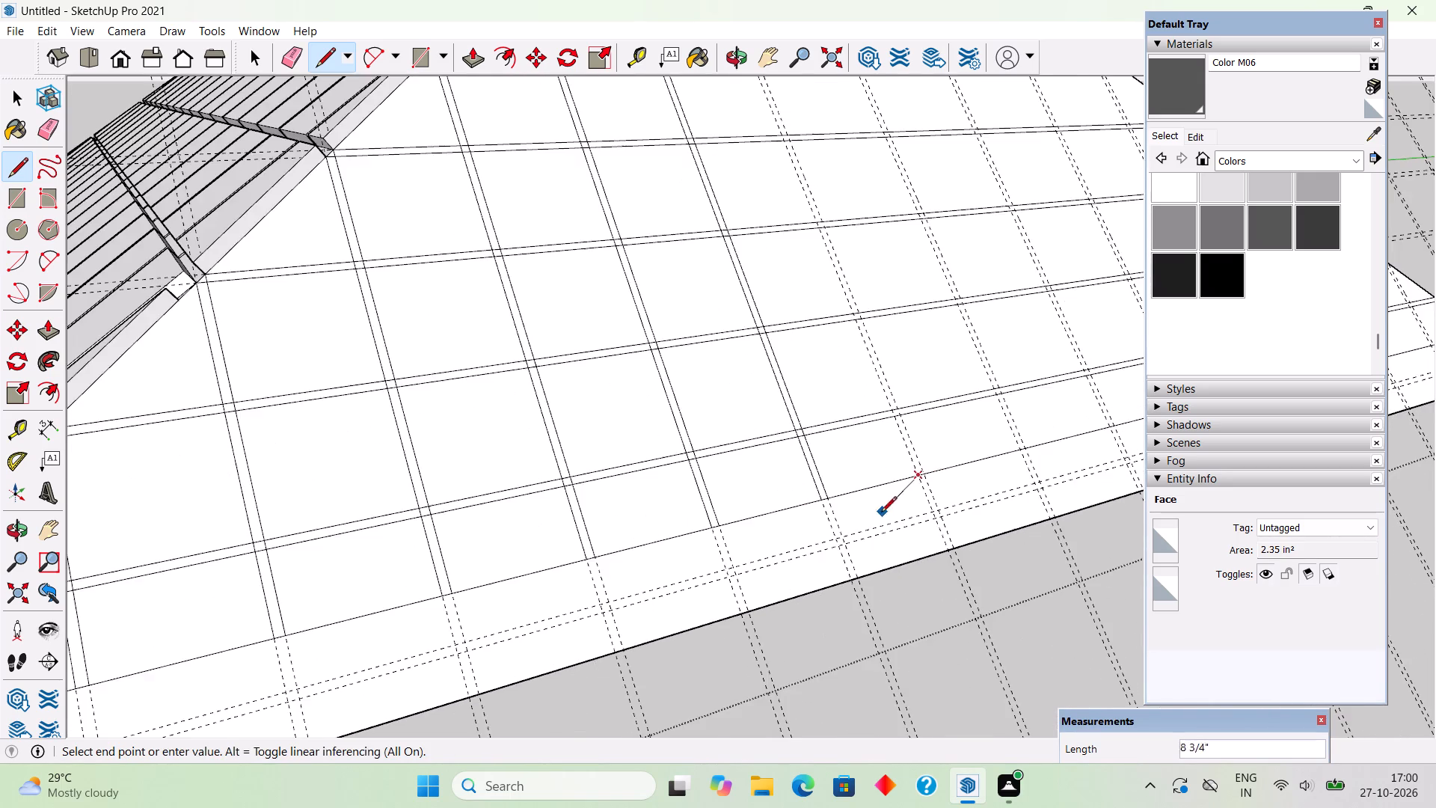
{"action": "scroll", "coordinate": [881, 513], "scroll_direction": "down", "scroll_amount": 8}
{"action": "scroll", "coordinate": [851, 437], "scroll_direction": "down", "scroll_amount": 4}
{"action": "scroll", "coordinate": [779, 233], "scroll_direction": "up", "scroll_amount": 5}
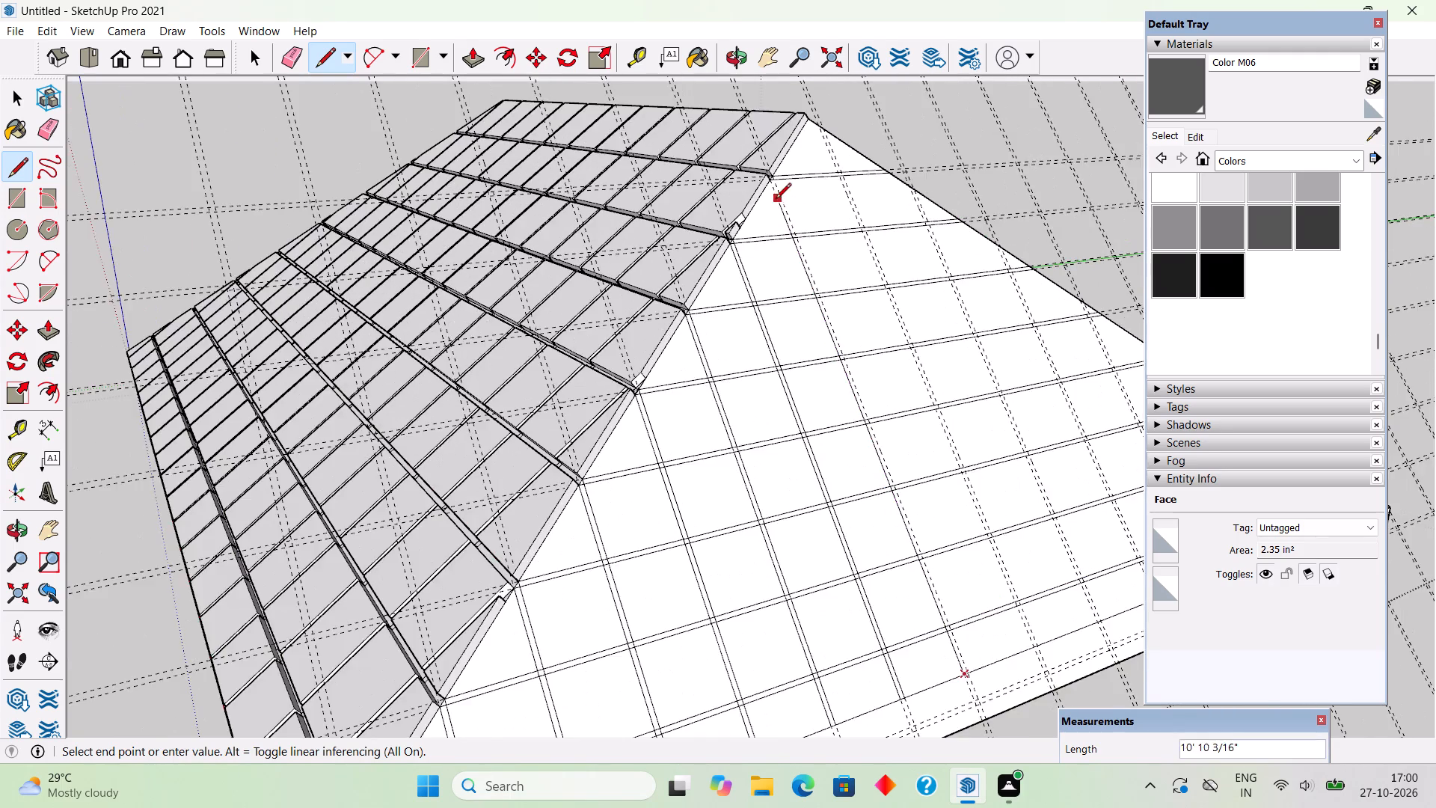
{"action": "scroll", "coordinate": [776, 195], "scroll_direction": "up", "scroll_amount": 9}
{"action": "left_click", "coordinate": [763, 168]}
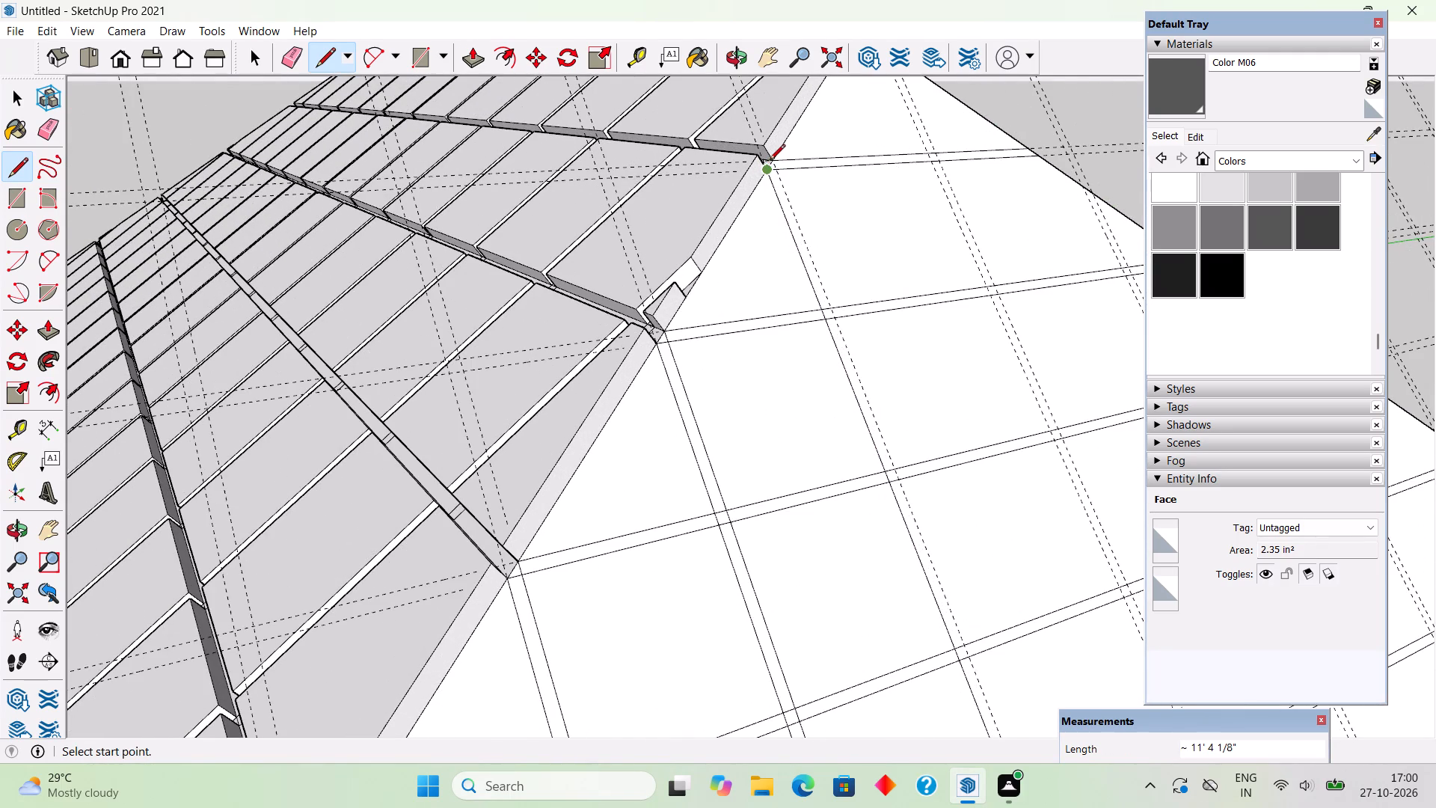
Draw the far edge of the eighth up-slope strip, about 11' 5 1/4" long, from the tiled hip down to the lowest drawn line.
{"action": "scroll", "coordinate": [770, 161], "scroll_direction": "up", "scroll_amount": 10}
{"action": "left_click", "coordinate": [773, 161]}
{"action": "scroll", "coordinate": [770, 173], "scroll_direction": "down", "scroll_amount": 5}
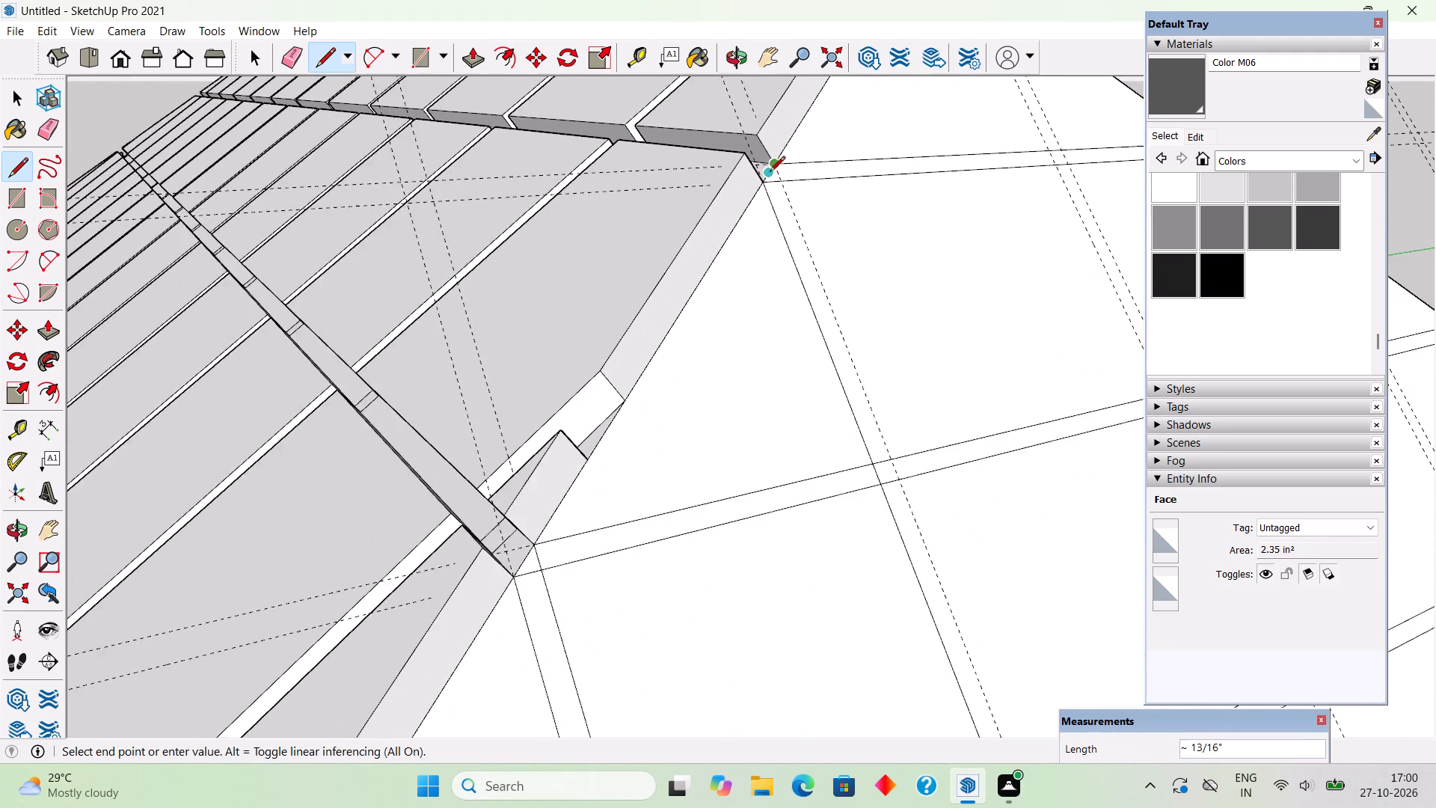
{"action": "scroll", "coordinate": [770, 173], "scroll_direction": "down", "scroll_amount": 16}
{"action": "scroll", "coordinate": [855, 287], "scroll_direction": "down", "scroll_amount": 6}
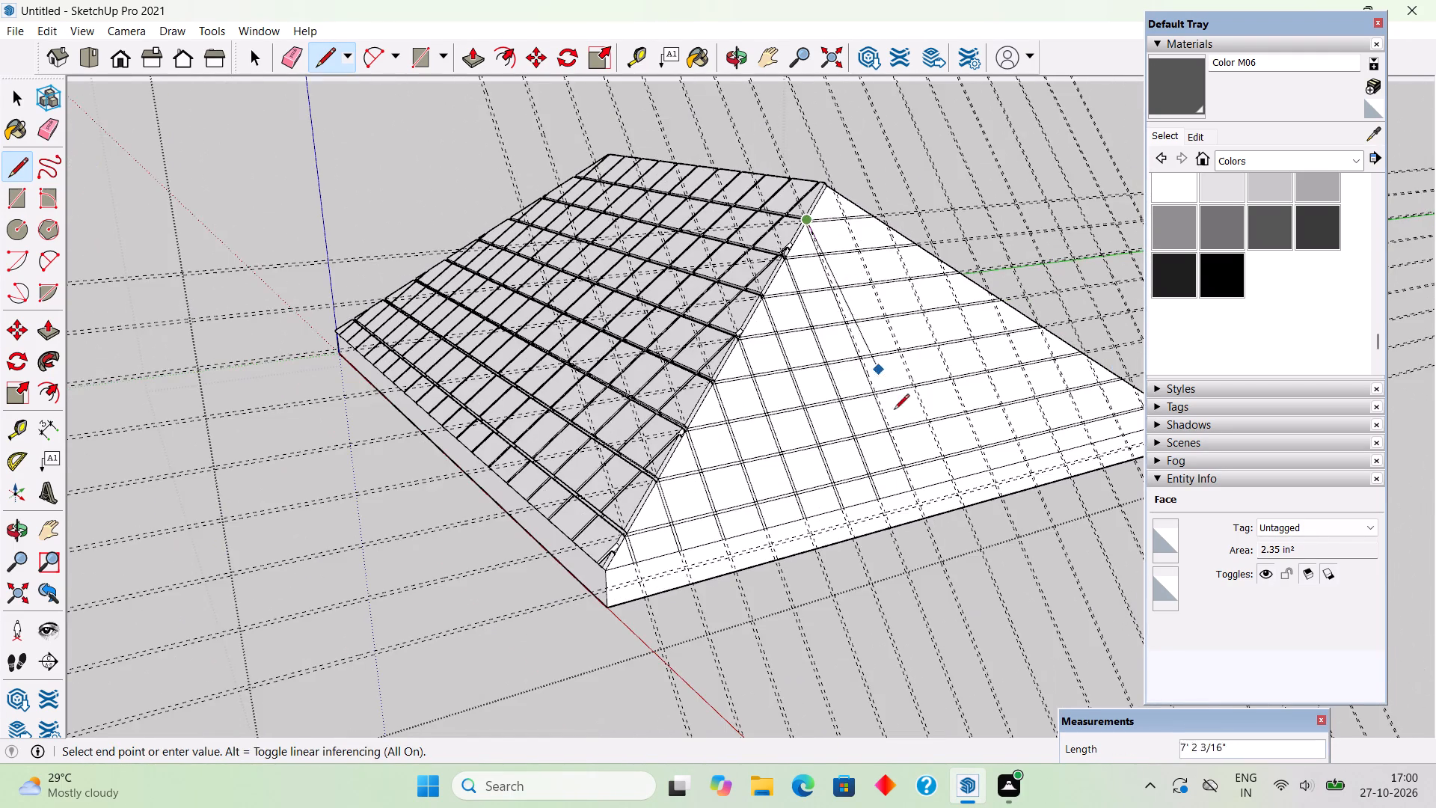
{"action": "scroll", "coordinate": [923, 486], "scroll_direction": "up", "scroll_amount": 17}
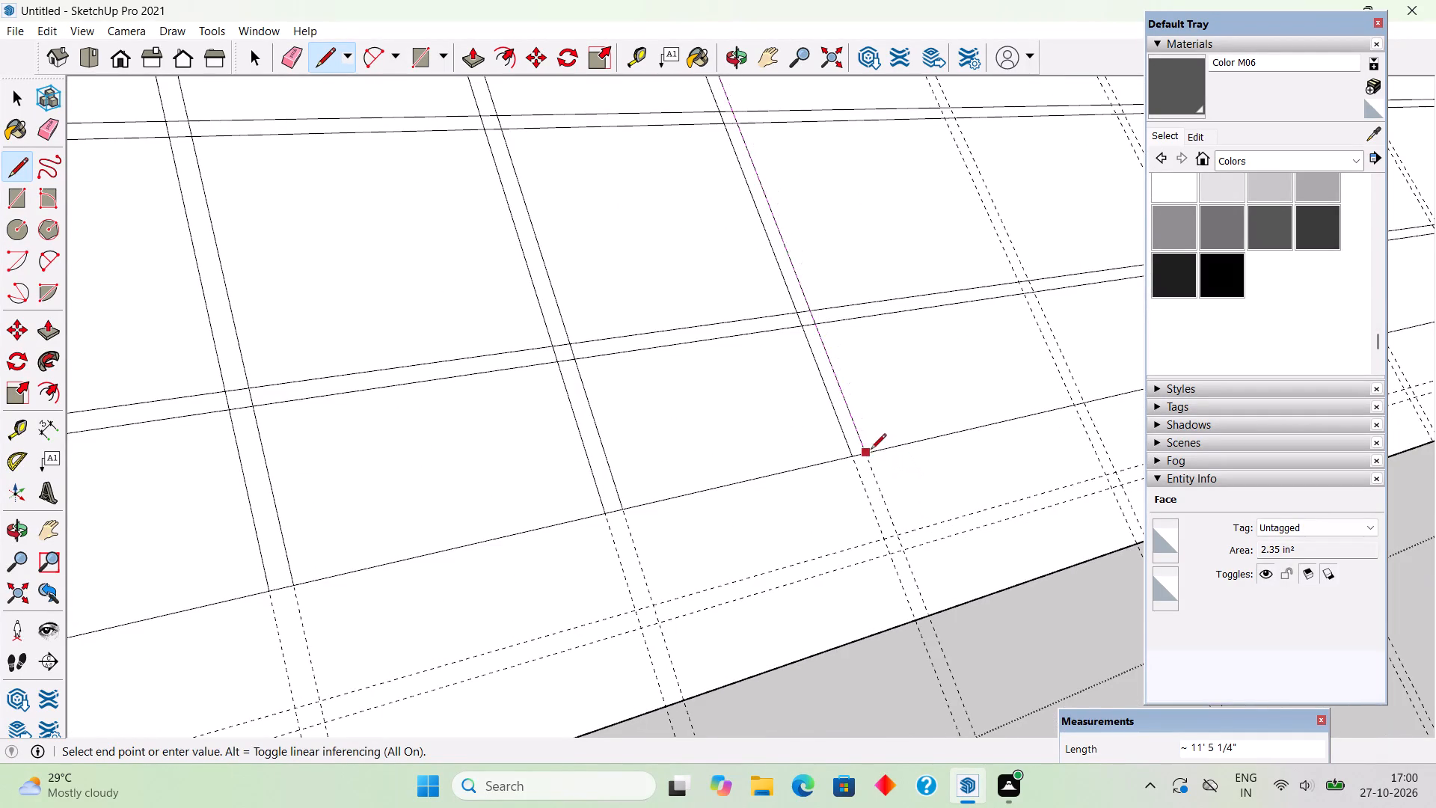
{"action": "left_click", "coordinate": [867, 450]}
Draw the near edge of the ninth up-slope strip, about 12' 8 3/4" long, up to the opposite hip just past the apex.
{"action": "scroll", "coordinate": [713, 497], "scroll_direction": "down", "scroll_amount": 18}
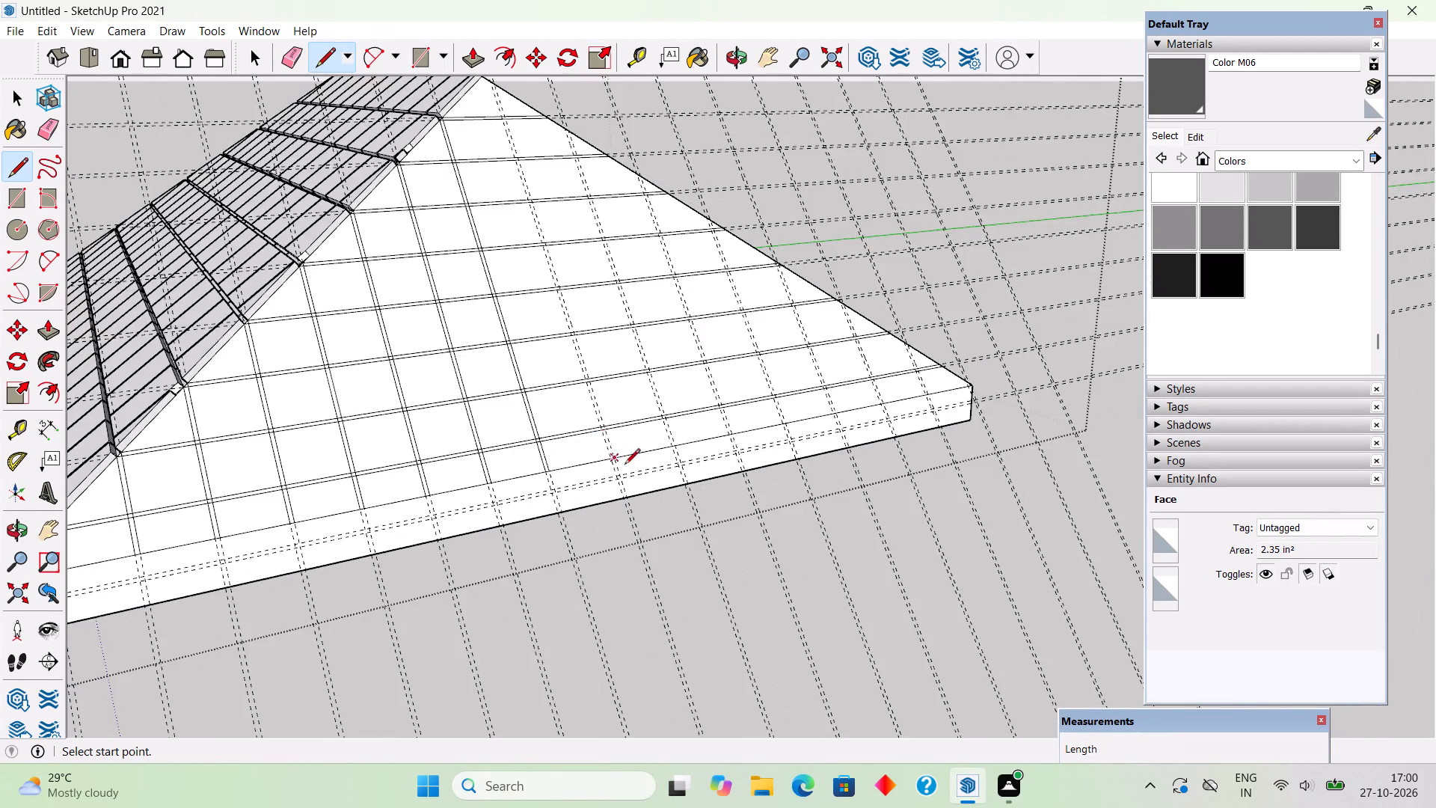
{"action": "scroll", "coordinate": [625, 465], "scroll_direction": "up", "scroll_amount": 11}
{"action": "left_click", "coordinate": [595, 444]}
{"action": "scroll", "coordinate": [591, 447], "scroll_direction": "down", "scroll_amount": 5}
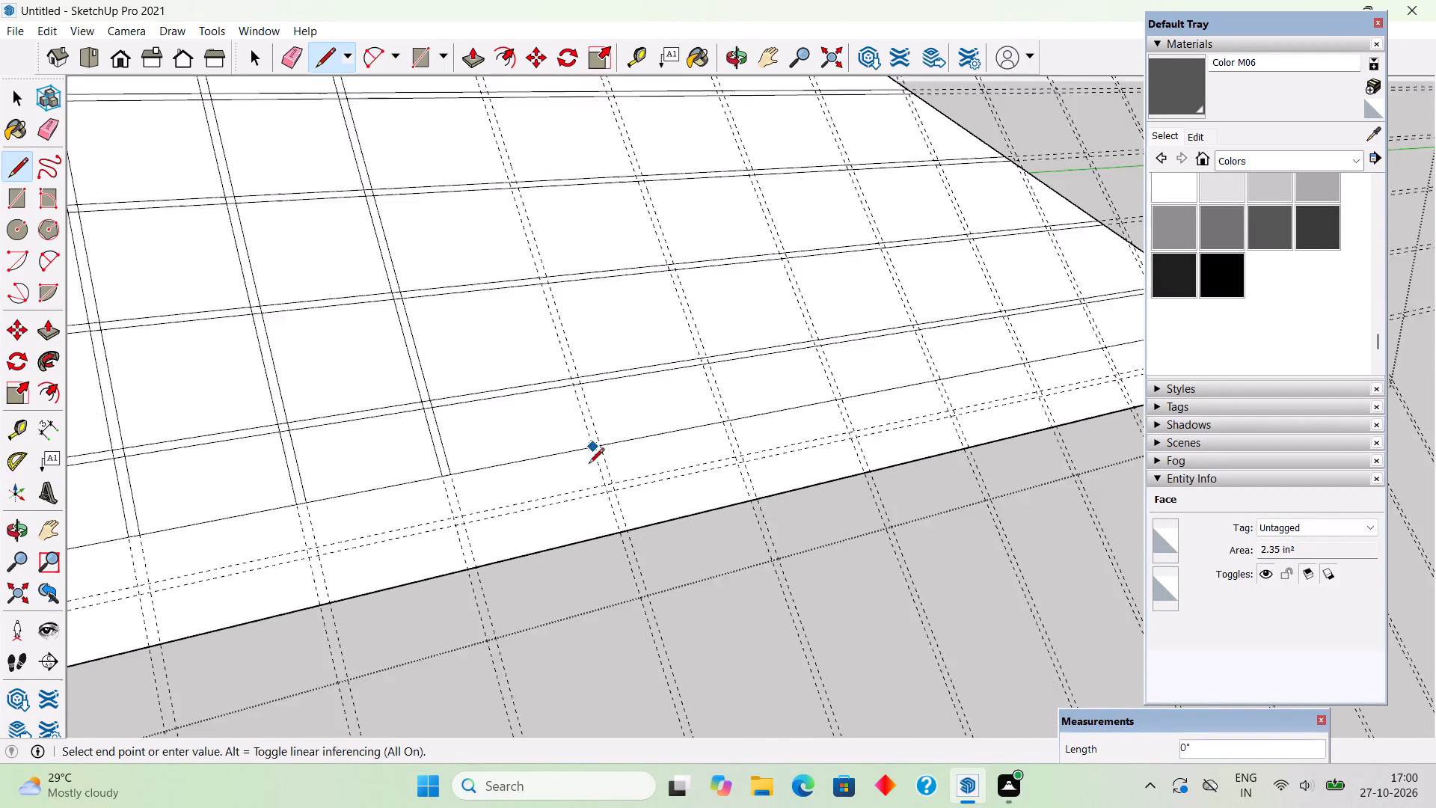
{"action": "scroll", "coordinate": [589, 465], "scroll_direction": "down", "scroll_amount": 10}
{"action": "scroll", "coordinate": [489, 174], "scroll_direction": "up", "scroll_amount": 9}
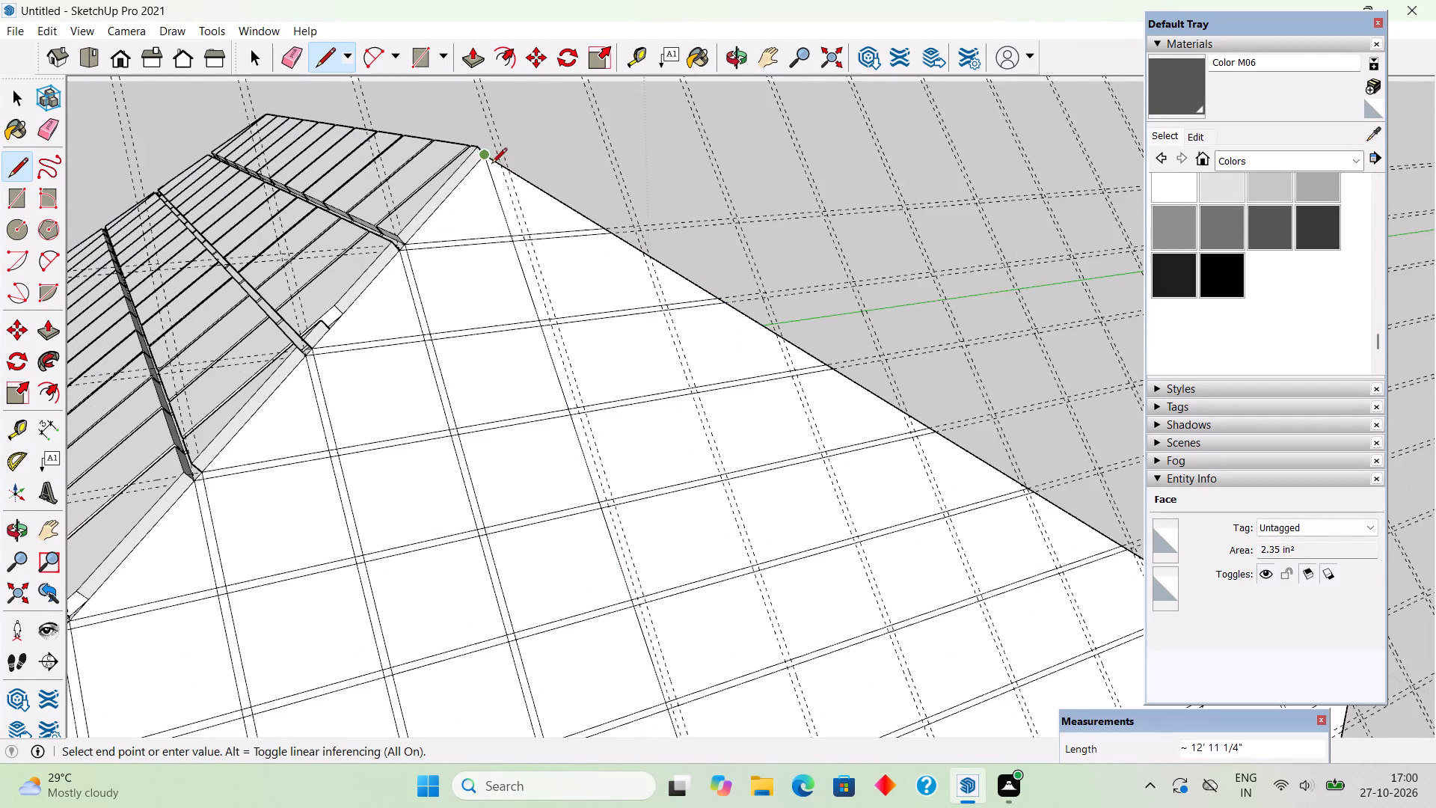
{"action": "scroll", "coordinate": [497, 163], "scroll_direction": "up", "scroll_amount": 5}
{"action": "left_click", "coordinate": [501, 165]}
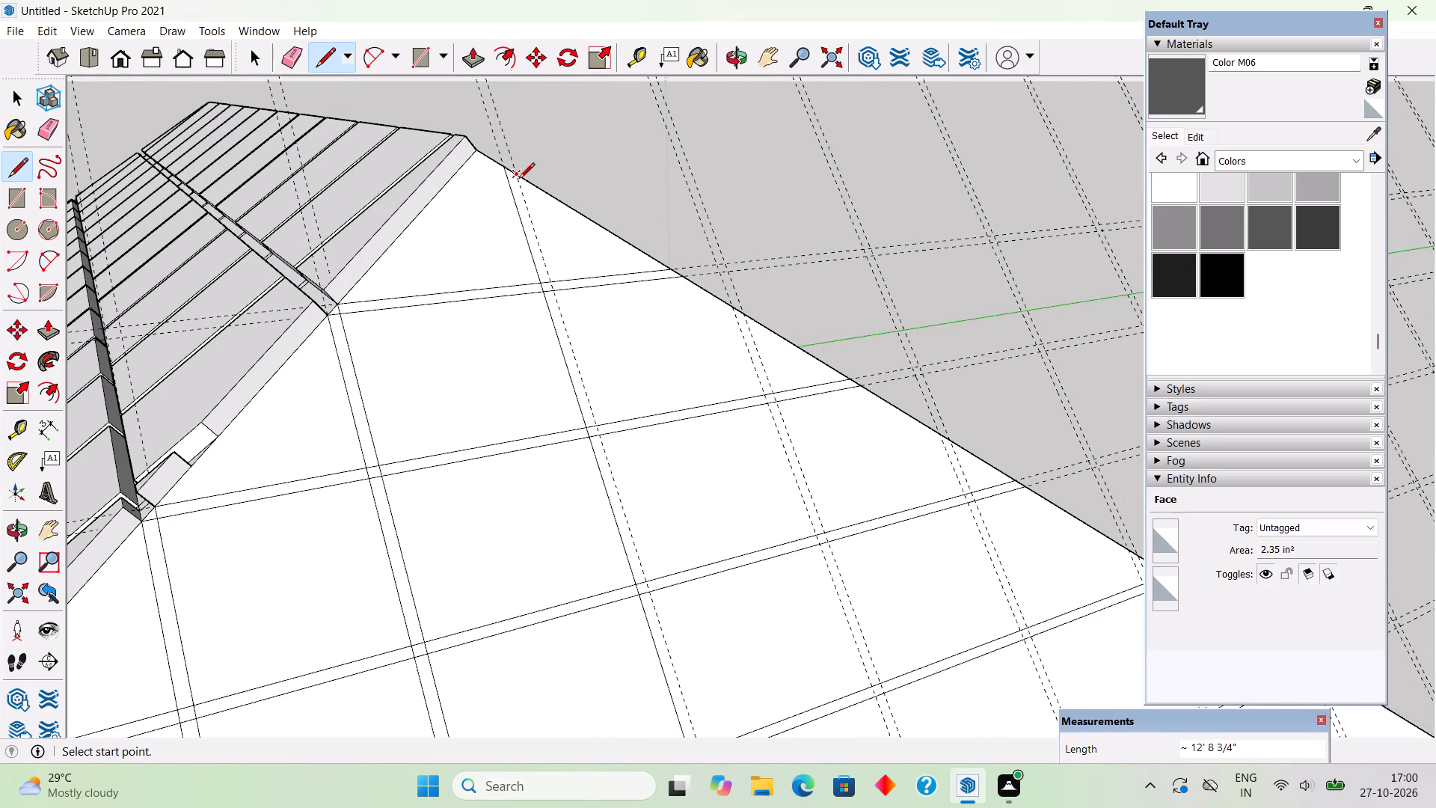
Draw the far edge of the ninth up-slope strip, about 12' 7 5/8" long, from the opposite hip down to the lowest drawn line.
{"action": "left_click", "coordinate": [519, 180]}
{"action": "scroll", "coordinate": [519, 180], "scroll_direction": "down", "scroll_amount": 11}
{"action": "scroll", "coordinate": [602, 432], "scroll_direction": "down", "scroll_amount": 3}
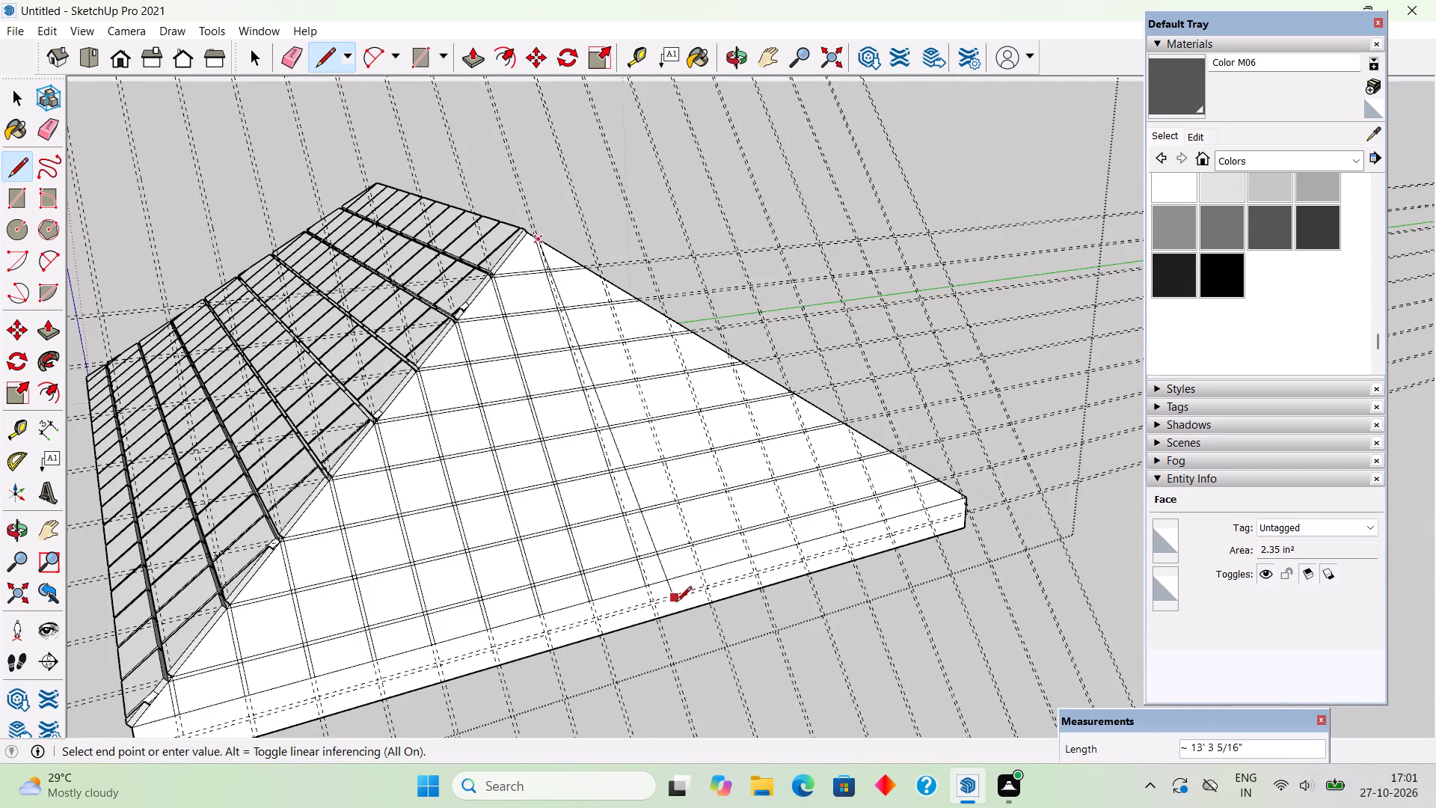
{"action": "scroll", "coordinate": [676, 603], "scroll_direction": "up", "scroll_amount": 11}
{"action": "left_click", "coordinate": [629, 567]}
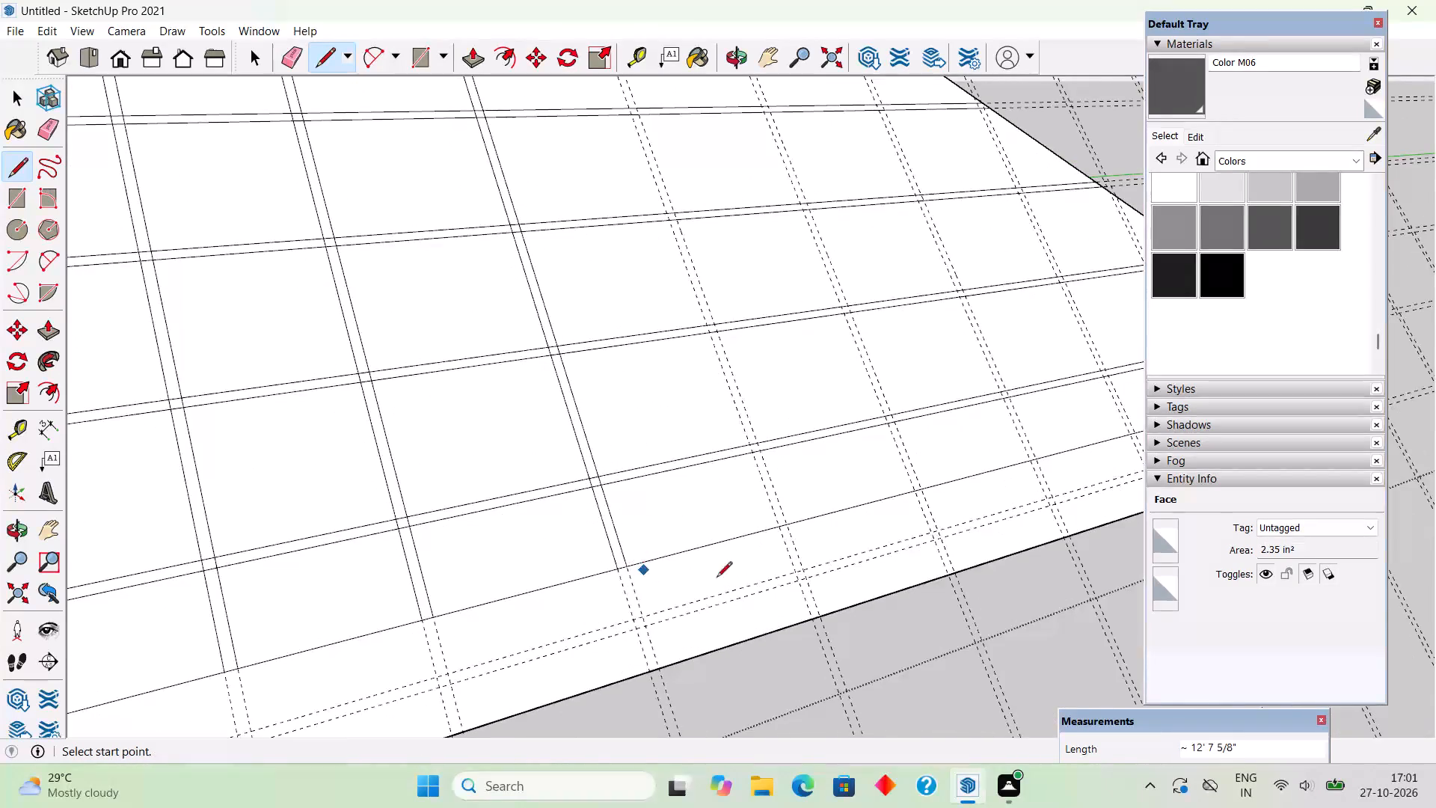
Draw the near edge of the tenth up-slope strip, about 10' 11 1/4" long, from the lowest drawn line to the opposite hip.
{"action": "left_click", "coordinate": [782, 529]}
{"action": "scroll", "coordinate": [726, 448], "scroll_direction": "down", "scroll_amount": 5}
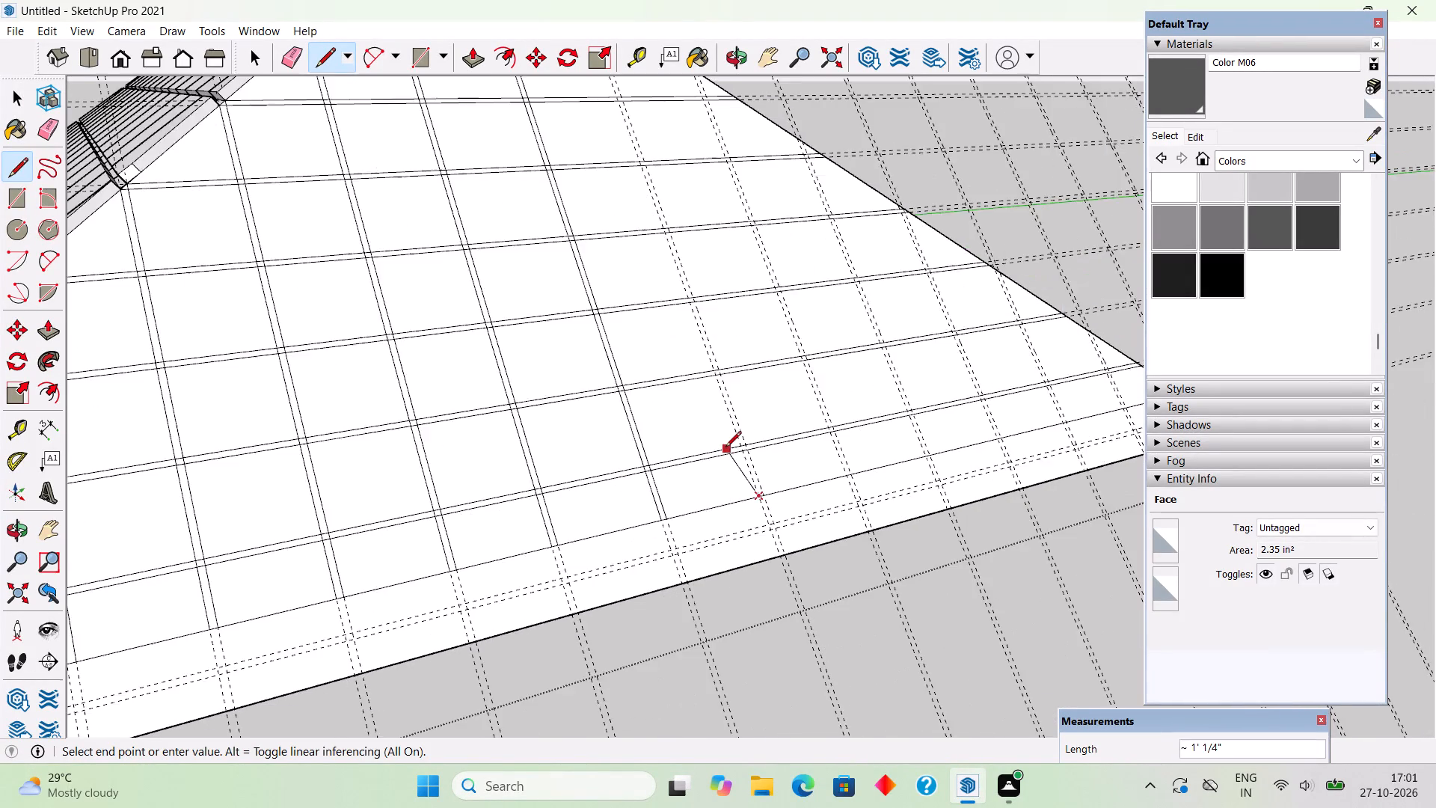
{"action": "scroll", "coordinate": [725, 448], "scroll_direction": "down", "scroll_amount": 6}
{"action": "scroll", "coordinate": [622, 173], "scroll_direction": "up", "scroll_amount": 15}
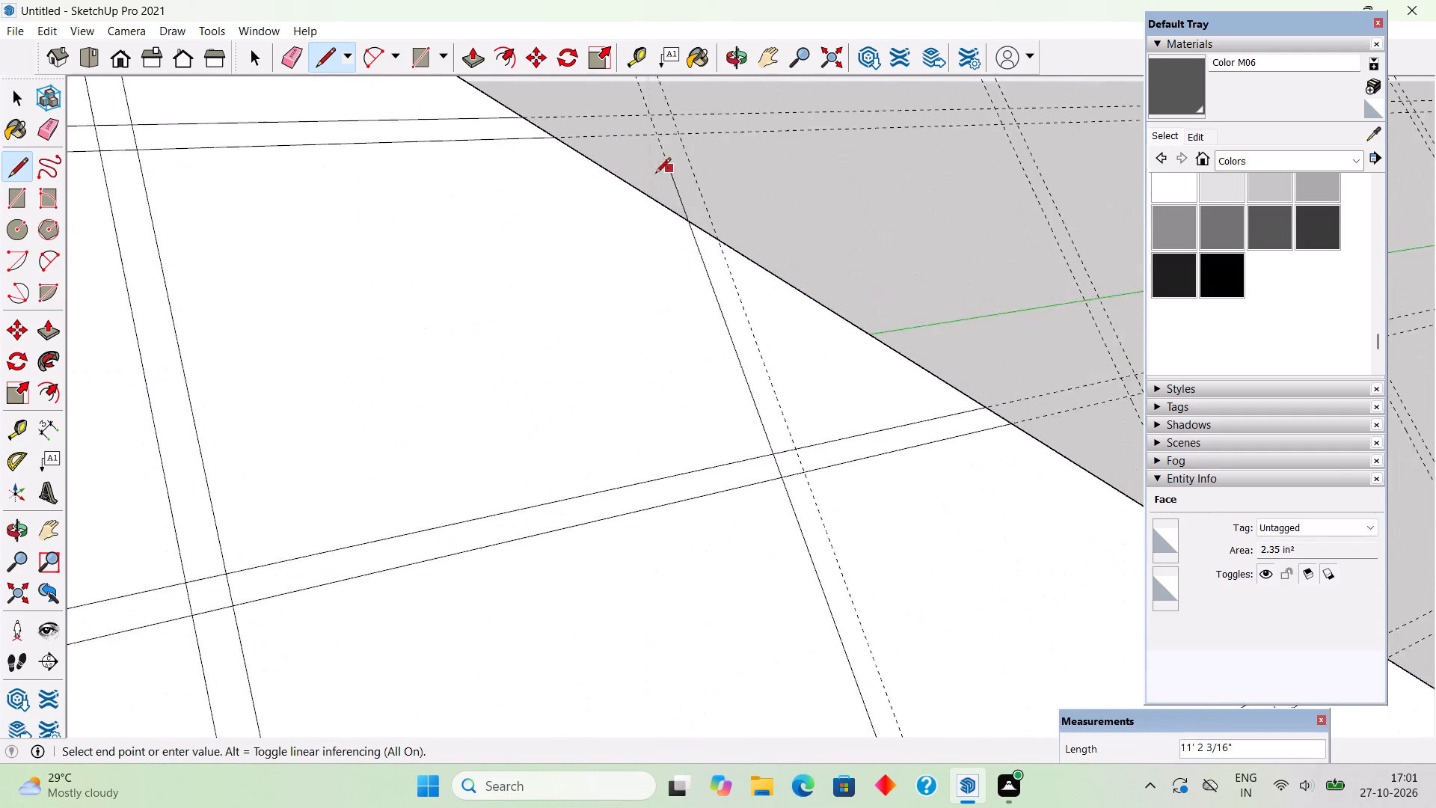
{"action": "scroll", "coordinate": [658, 191], "scroll_direction": "down", "scroll_amount": 4}
{"action": "scroll", "coordinate": [670, 212], "scroll_direction": "up", "scroll_amount": 5}
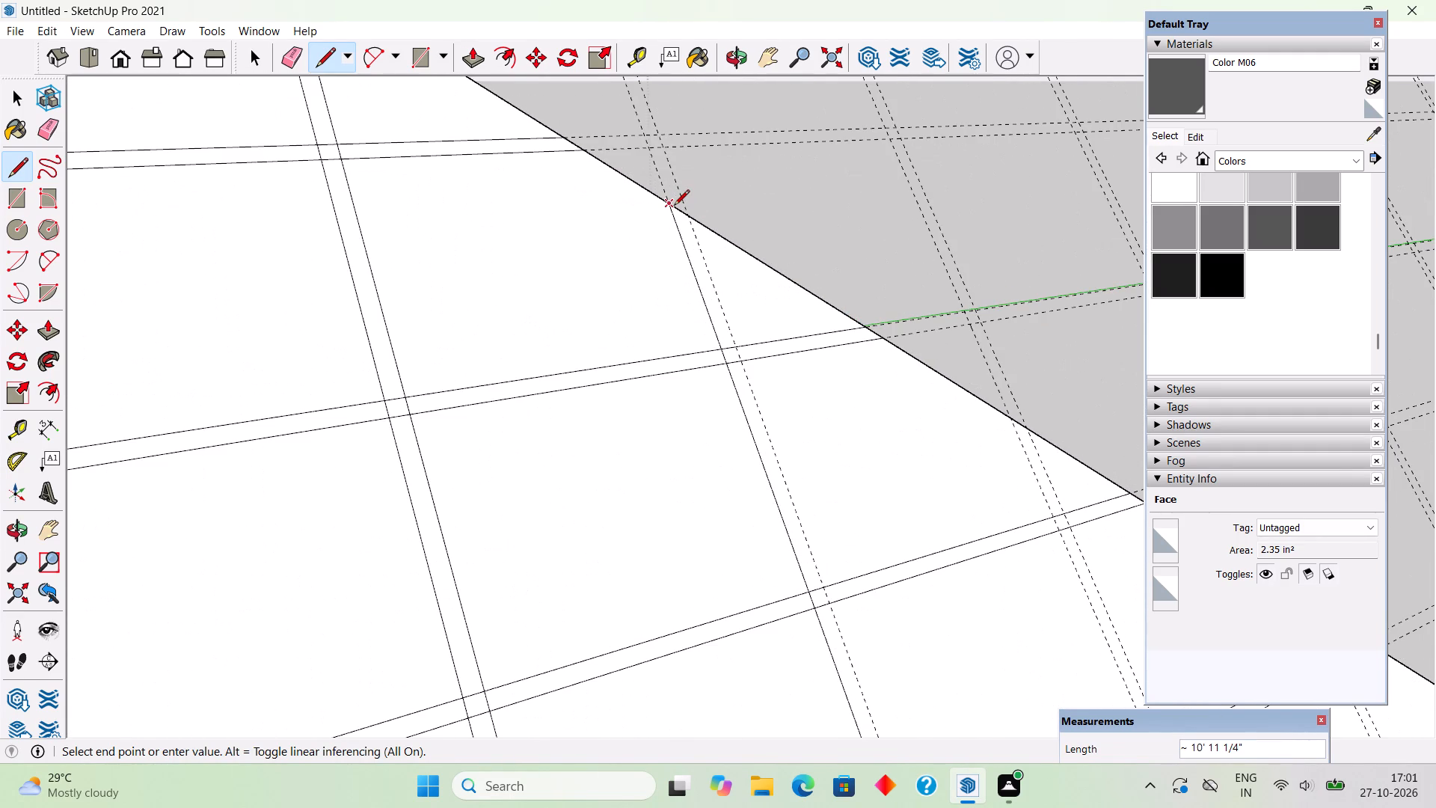
{"action": "left_click", "coordinate": [674, 206]}
Draw the far edge of the tenth up-slope strip, about 10' 10 1/8" long, from the opposite hip down to the lowest drawn line.
{"action": "left_click", "coordinate": [690, 221]}
{"action": "scroll", "coordinate": [691, 221], "scroll_direction": "down", "scroll_amount": 13}
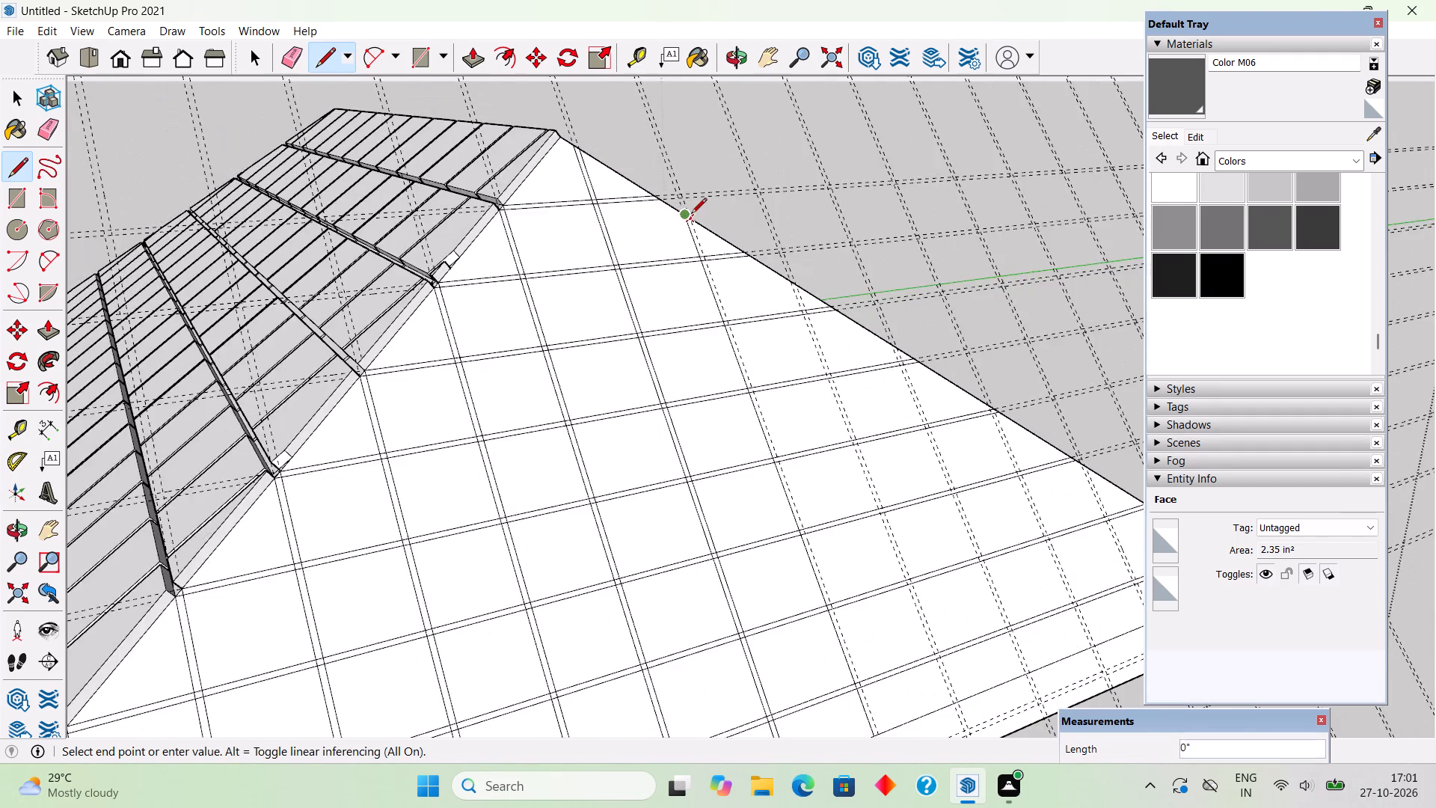
{"action": "scroll", "coordinate": [691, 214], "scroll_direction": "down", "scroll_amount": 5}
{"action": "scroll", "coordinate": [818, 512], "scroll_direction": "up", "scroll_amount": 11}
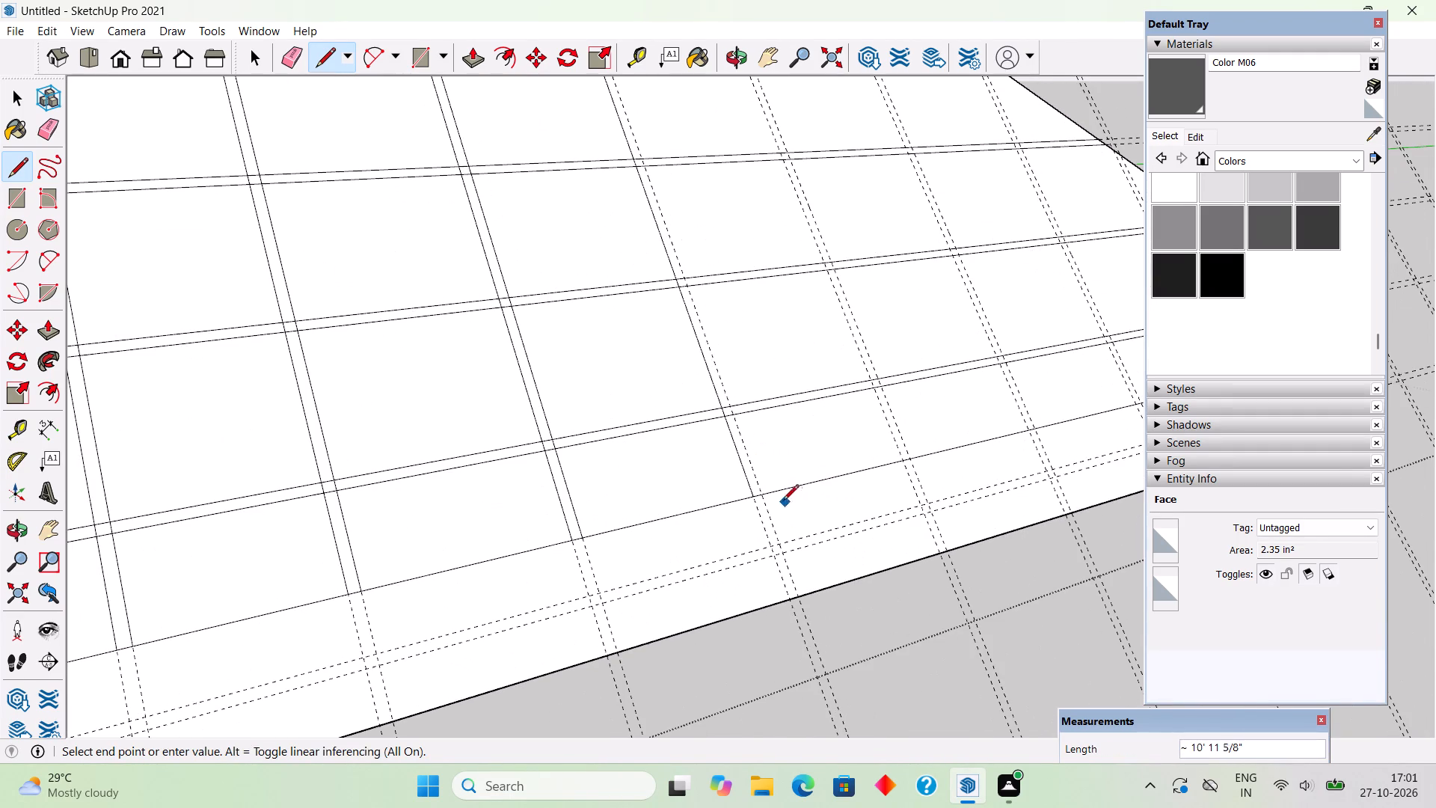
{"action": "left_click", "coordinate": [765, 498]}
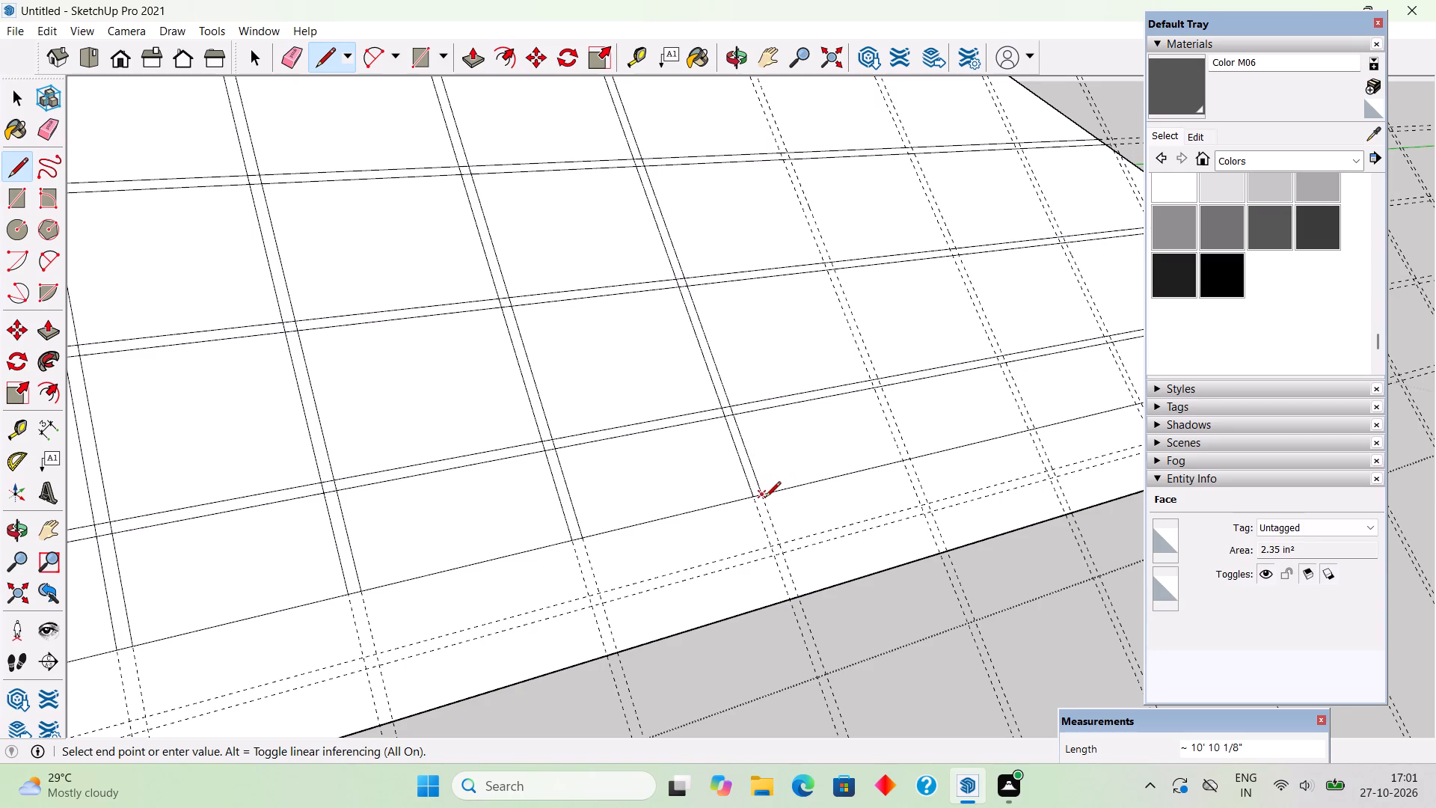
Draw the near edge of the eleventh up-slope strip, about 9' 1 3/4" long, from the lowest drawn line to the opposite hip.
{"action": "left_click", "coordinate": [900, 461]}
{"action": "scroll", "coordinate": [890, 478], "scroll_direction": "down", "scroll_amount": 9}
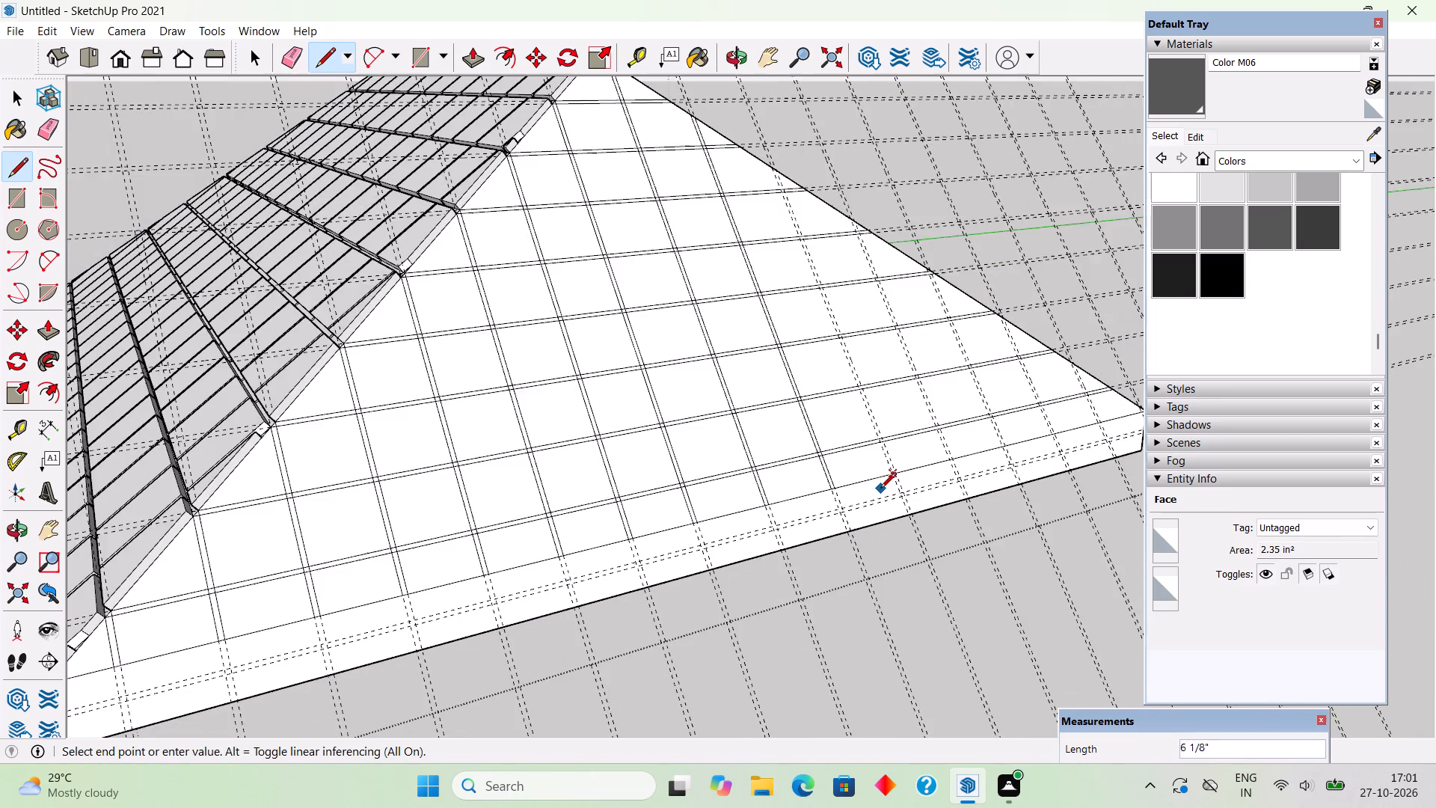
{"action": "scroll", "coordinate": [880, 489], "scroll_direction": "down", "scroll_amount": 1}
{"action": "scroll", "coordinate": [771, 209], "scroll_direction": "up", "scroll_amount": 14}
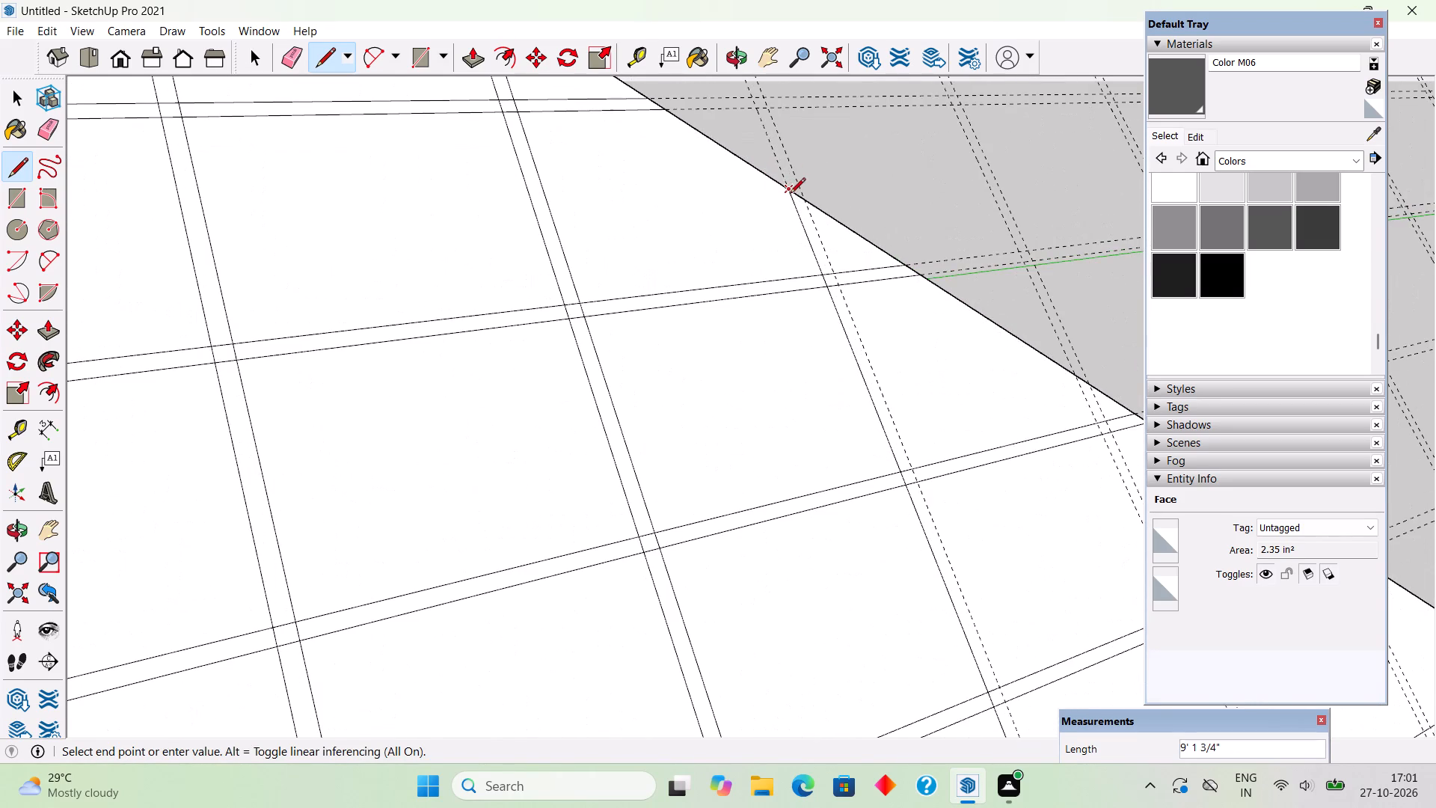
{"action": "left_click", "coordinate": [790, 195]}
Draw the far edge of the eleventh up-slope strip along its guide, from the opposite hip down to the lowest drawn line.
{"action": "left_click", "coordinate": [807, 204]}
{"action": "scroll", "coordinate": [801, 199], "scroll_direction": "down", "scroll_amount": 15}
{"action": "scroll", "coordinate": [906, 468], "scroll_direction": "up", "scroll_amount": 12}
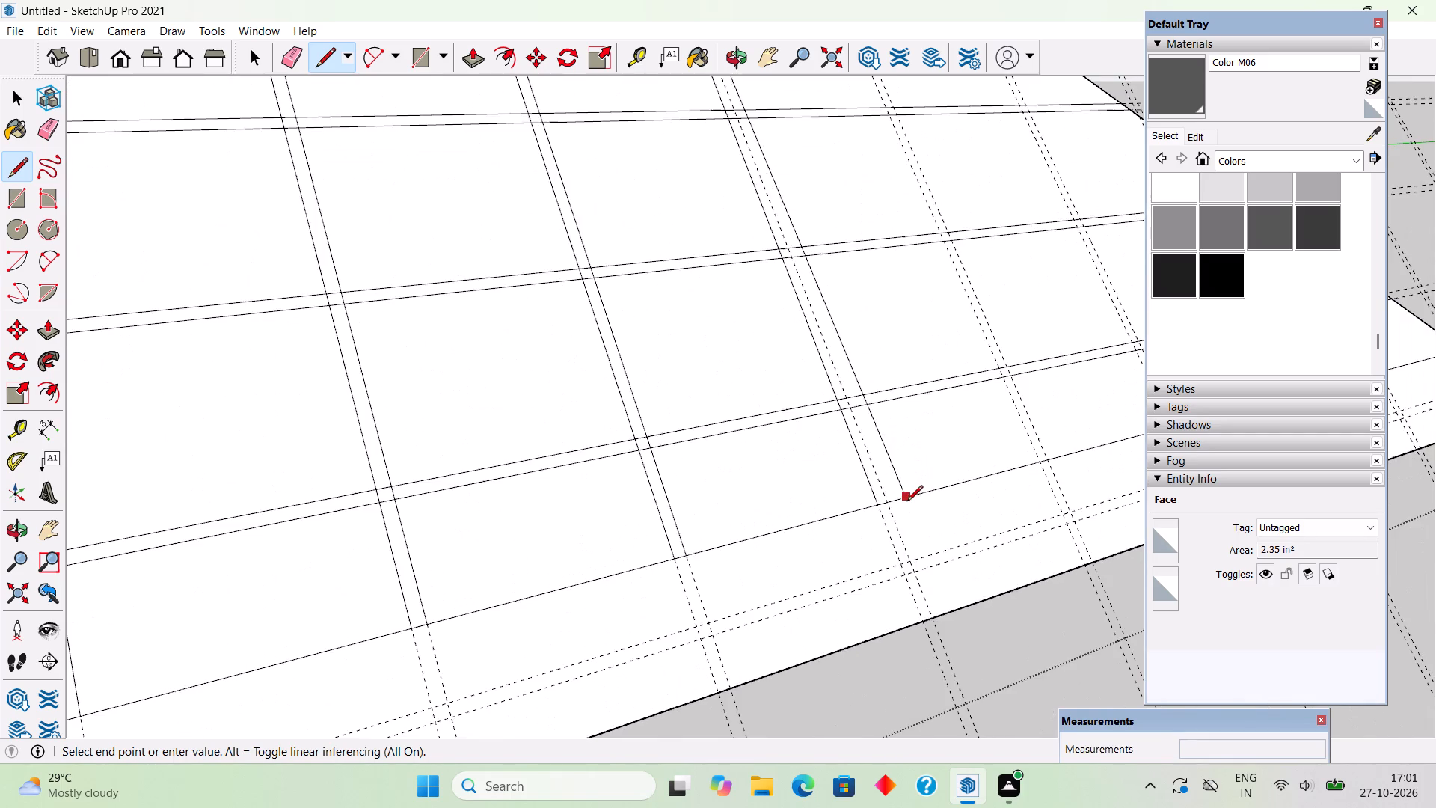
{"action": "scroll", "coordinate": [907, 502], "scroll_direction": "up", "scroll_amount": 5}
{"action": "left_click", "coordinate": [876, 496]}
Draw the near edge of the twelfth up-slope strip, about 7' 4 1/4" long, from the lowest drawn line to the opposite hip.
{"action": "scroll", "coordinate": [796, 491], "scroll_direction": "down", "scroll_amount": 4}
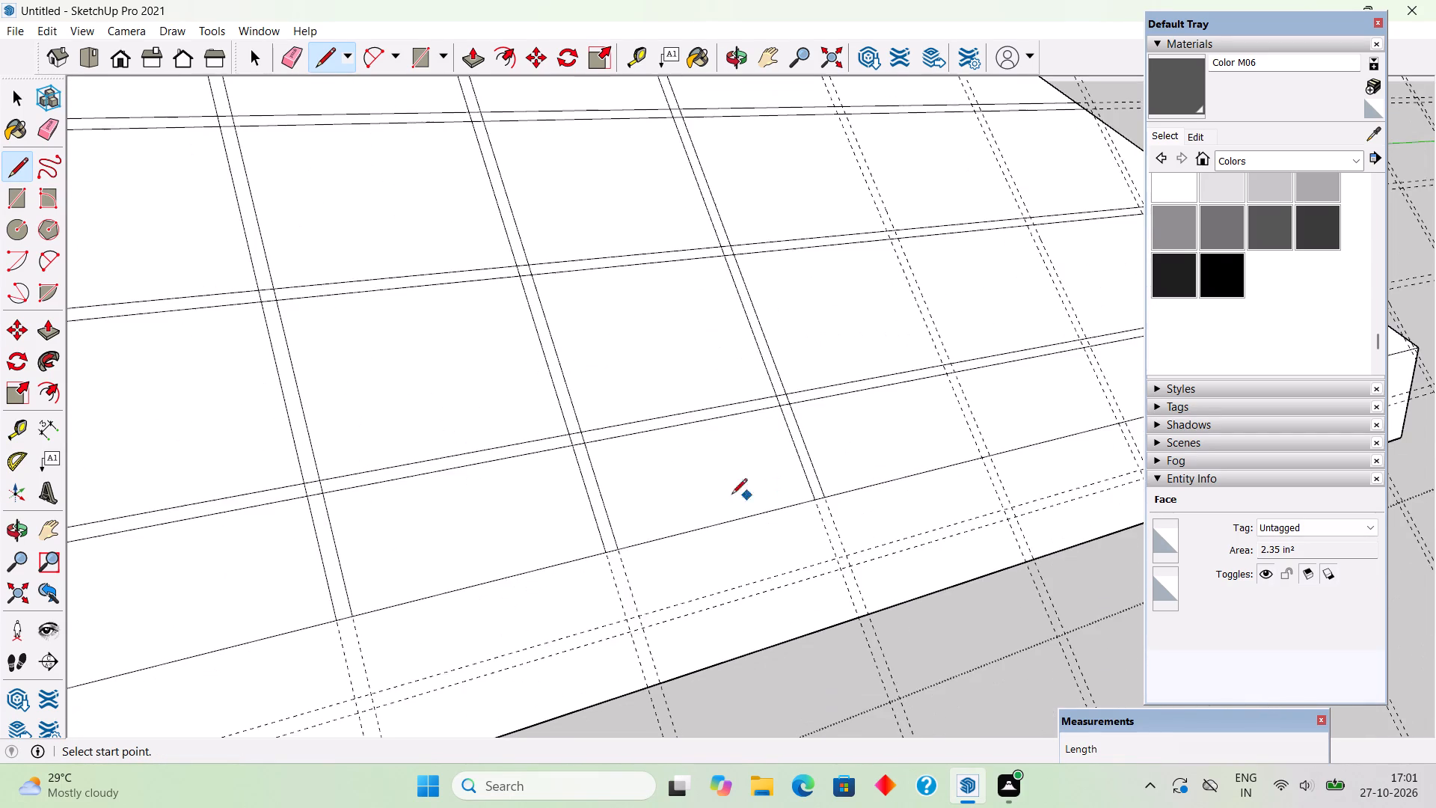
{"action": "scroll", "coordinate": [731, 495], "scroll_direction": "down", "scroll_amount": 15}
{"action": "scroll", "coordinate": [791, 397], "scroll_direction": "up", "scroll_amount": 4}
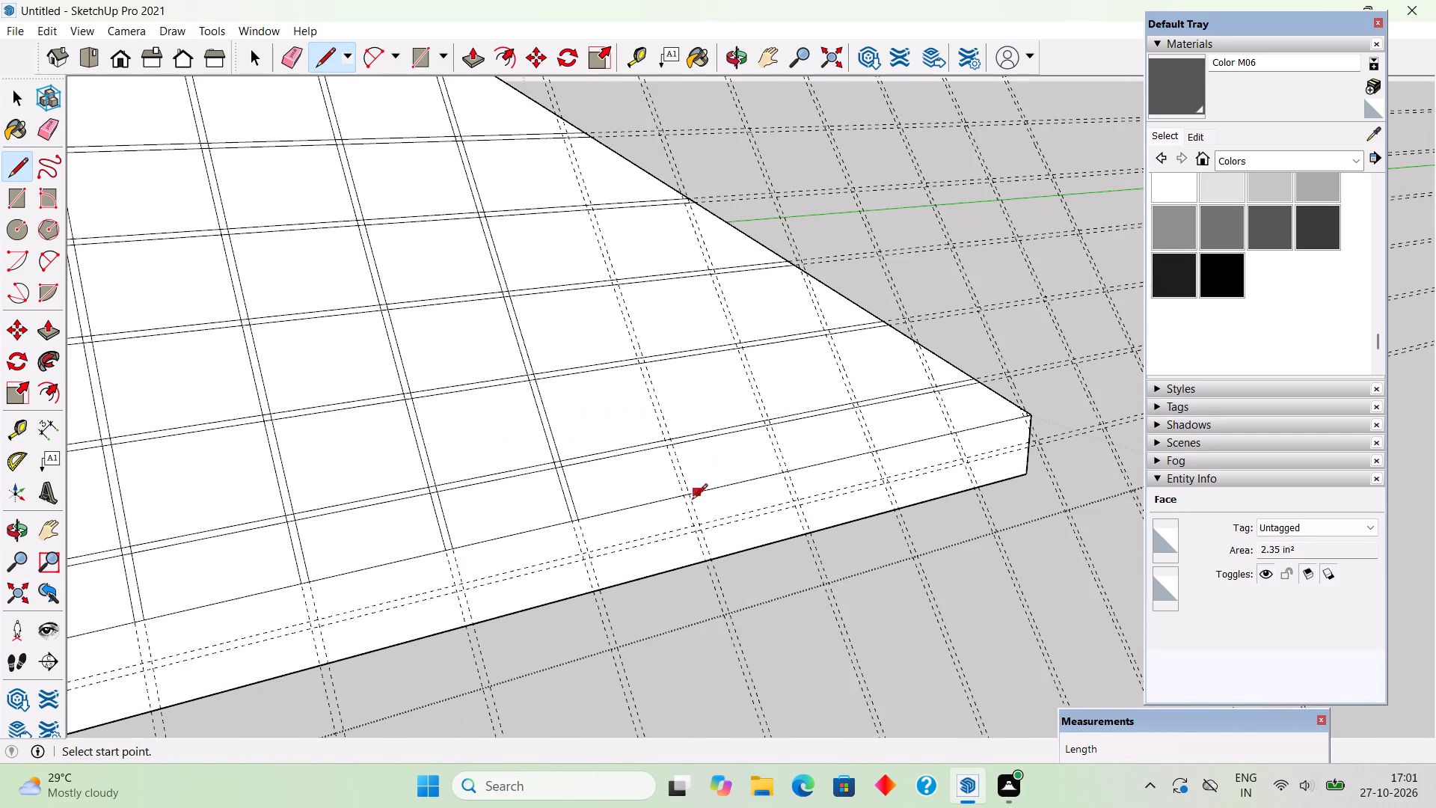
{"action": "left_click", "coordinate": [686, 499]}
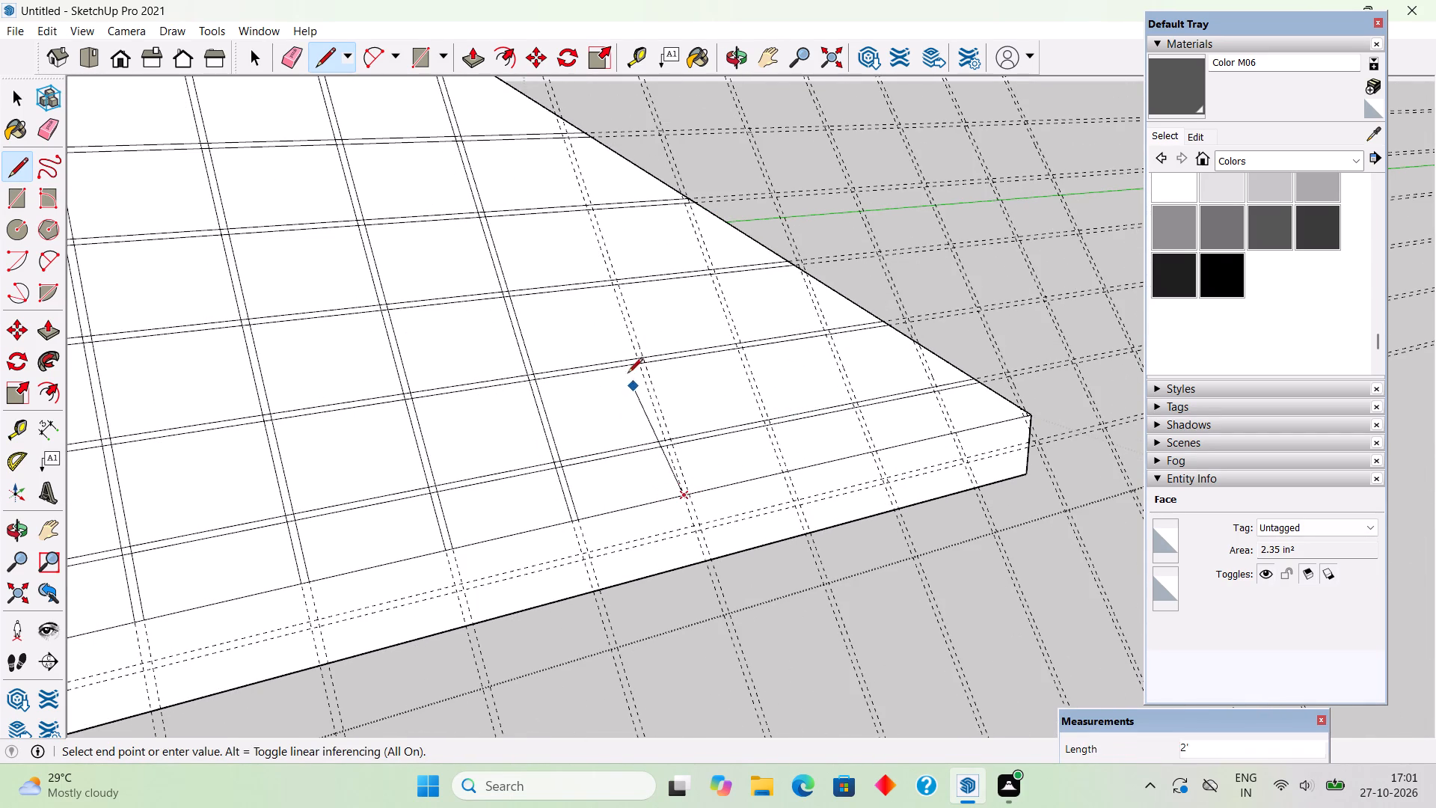
{"action": "scroll", "coordinate": [625, 370], "scroll_direction": "down", "scroll_amount": 5}
{"action": "scroll", "coordinate": [589, 226], "scroll_direction": "up", "scroll_amount": 13}
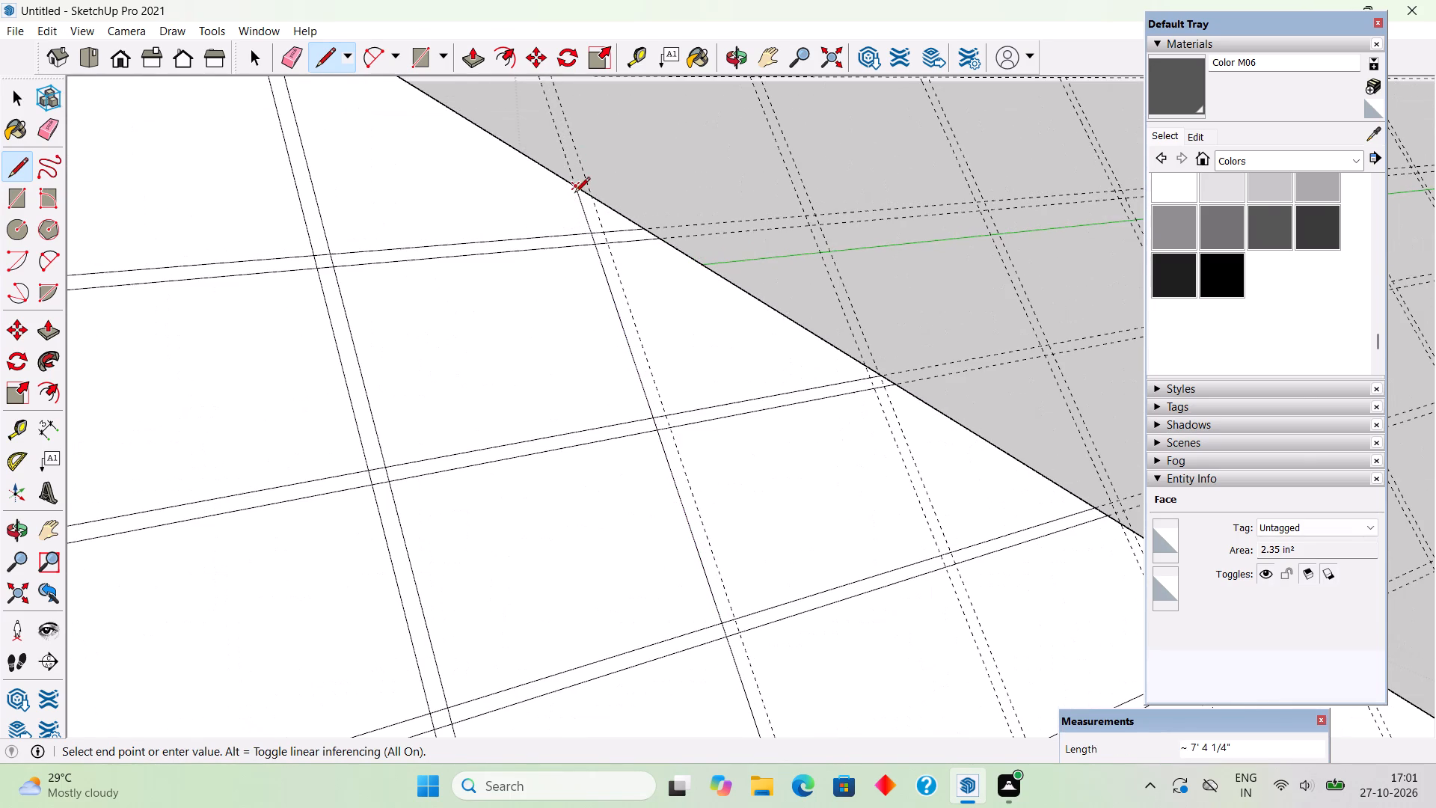
{"action": "left_click", "coordinate": [574, 192]}
Draw the far edge of the twelfth up-slope strip, about 7' 3 1/8" long, from the opposite hip down to the lowest drawn line.
{"action": "left_click", "coordinate": [596, 198]}
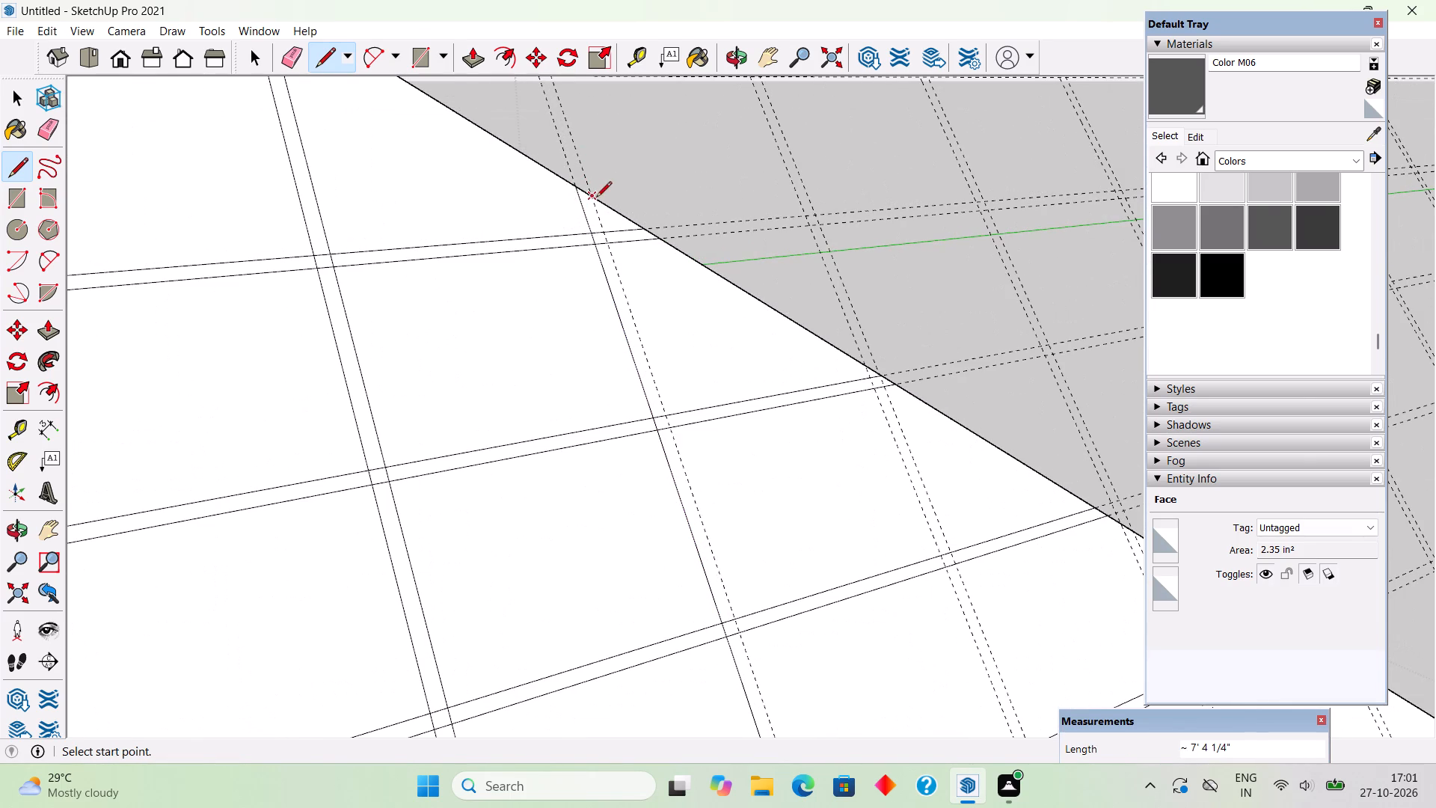
{"action": "scroll", "coordinate": [607, 209], "scroll_direction": "down", "scroll_amount": 15}
{"action": "scroll", "coordinate": [675, 459], "scroll_direction": "up", "scroll_amount": 3}
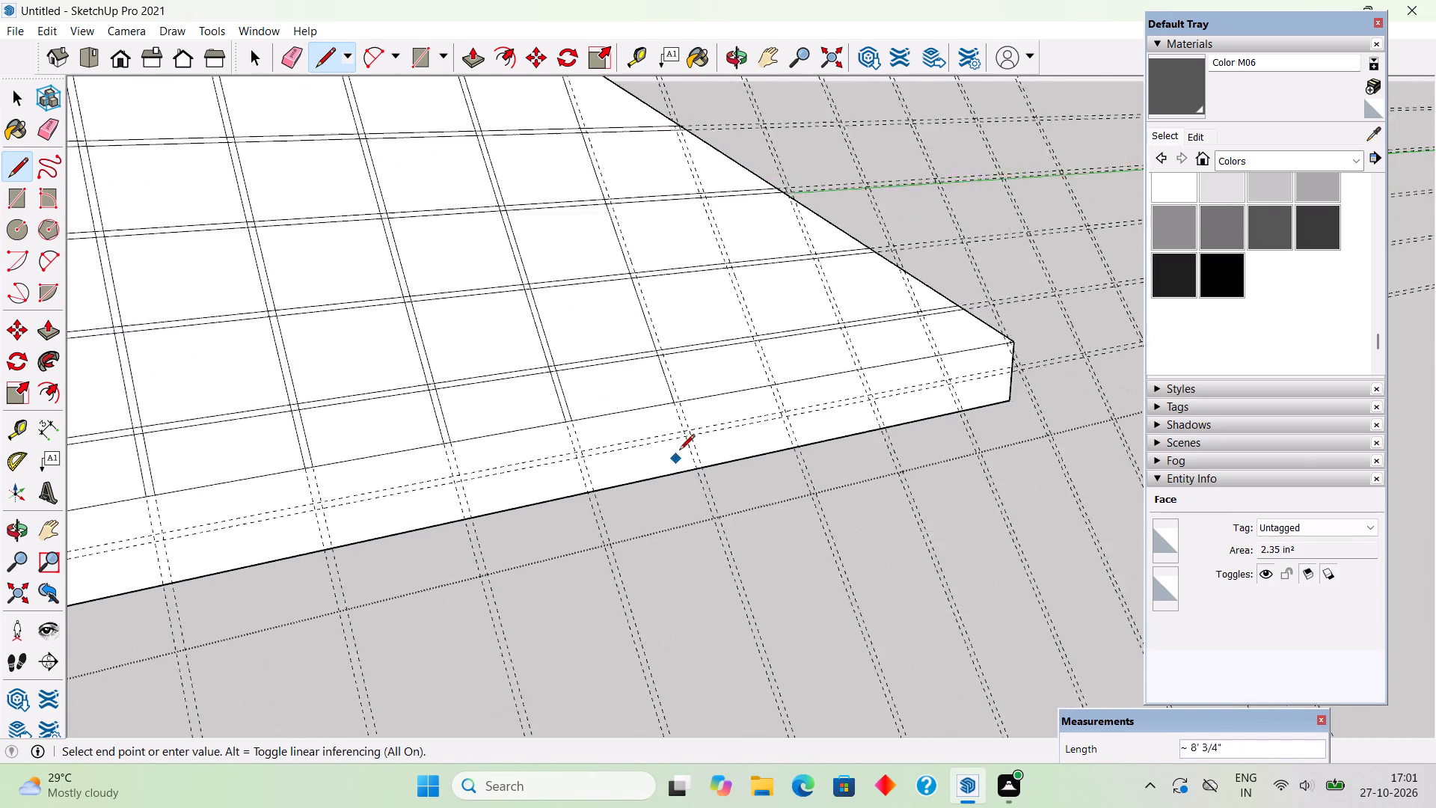
{"action": "scroll", "coordinate": [679, 451], "scroll_direction": "up", "scroll_amount": 8}
{"action": "scroll", "coordinate": [681, 379], "scroll_direction": "up", "scroll_amount": 4}
{"action": "left_click", "coordinate": [673, 358]}
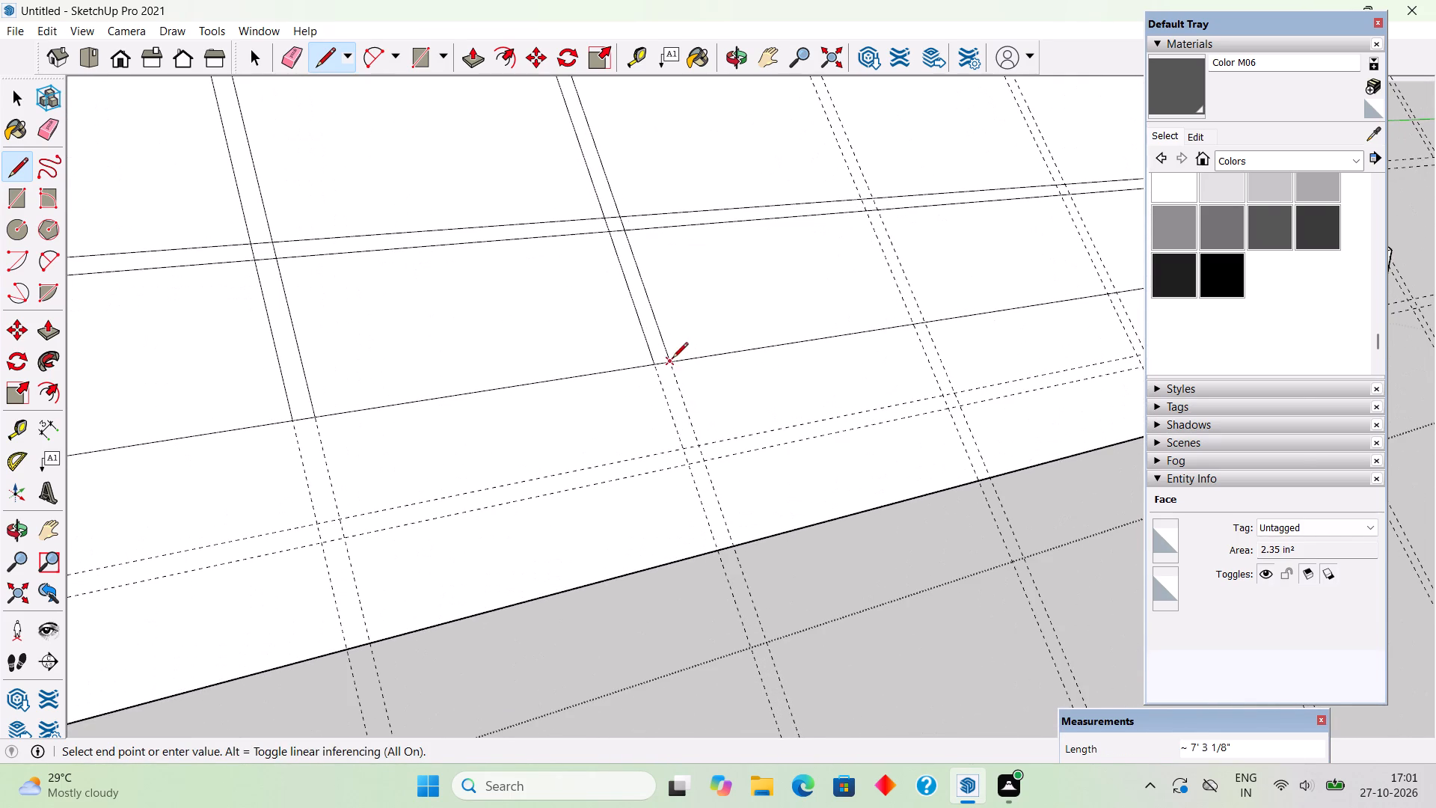
Draw the near edge of the thirteenth up-slope strip, about 5' 6 3/4" long, from the lowest drawn line to the opposite hip.
{"action": "scroll", "coordinate": [525, 449], "scroll_direction": "down", "scroll_amount": 16}
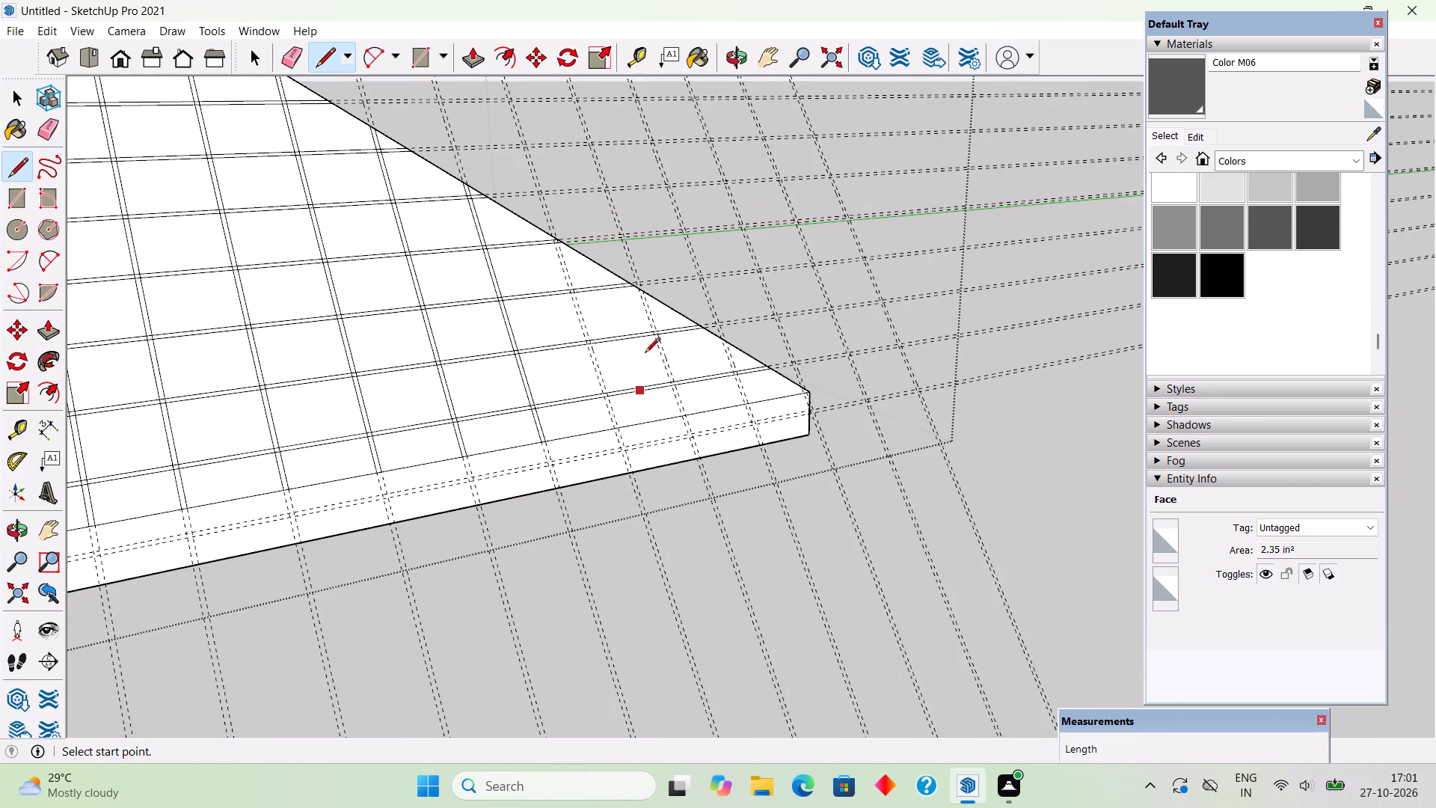
{"action": "scroll", "coordinate": [613, 215], "scroll_direction": "up", "scroll_amount": 5}
{"action": "scroll", "coordinate": [613, 215], "scroll_direction": "down", "scroll_amount": 2}
{"action": "scroll", "coordinate": [596, 517], "scroll_direction": "up", "scroll_amount": 4}
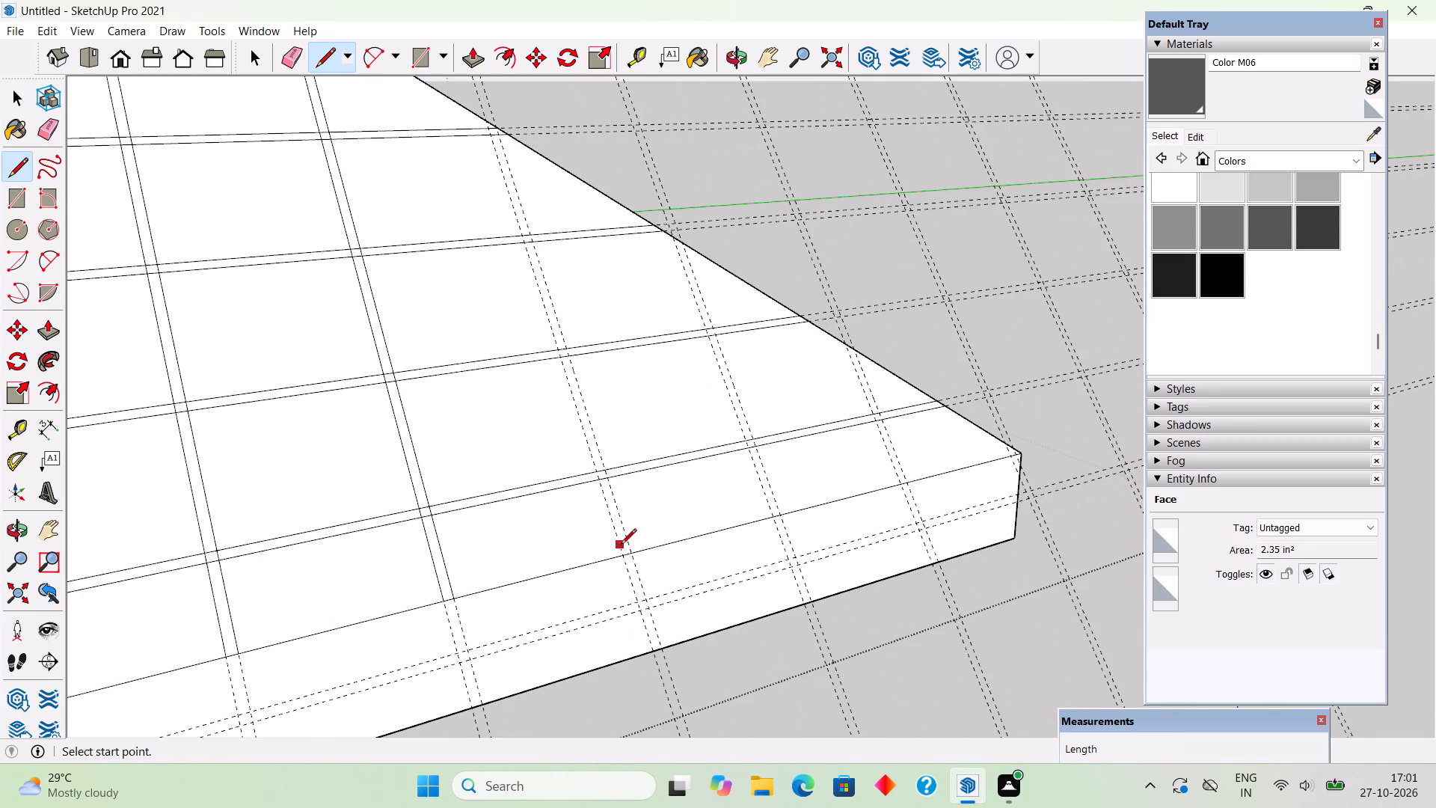
{"action": "left_click", "coordinate": [622, 549]}
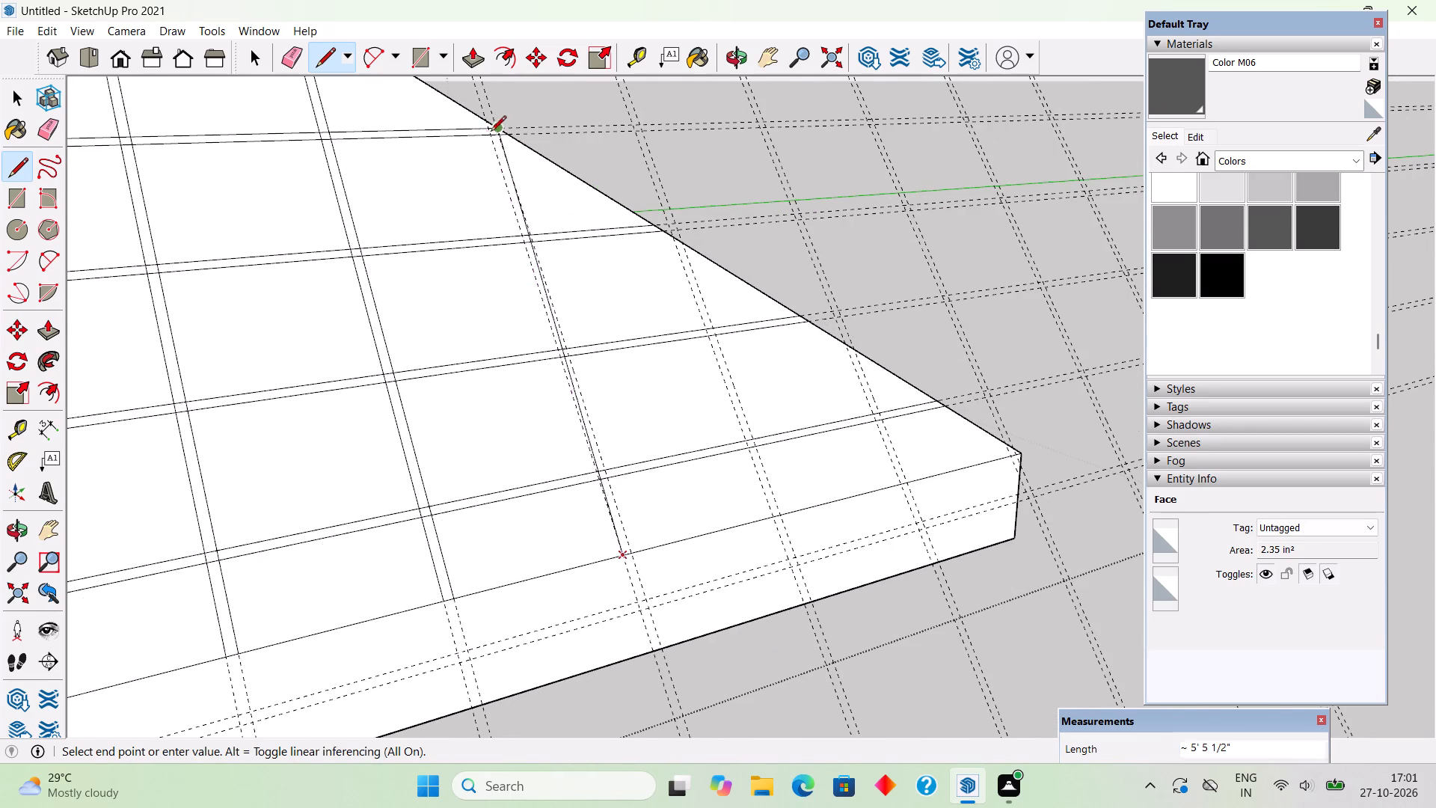
{"action": "scroll", "coordinate": [491, 132], "scroll_direction": "up", "scroll_amount": 9}
{"action": "left_click", "coordinate": [482, 108]}
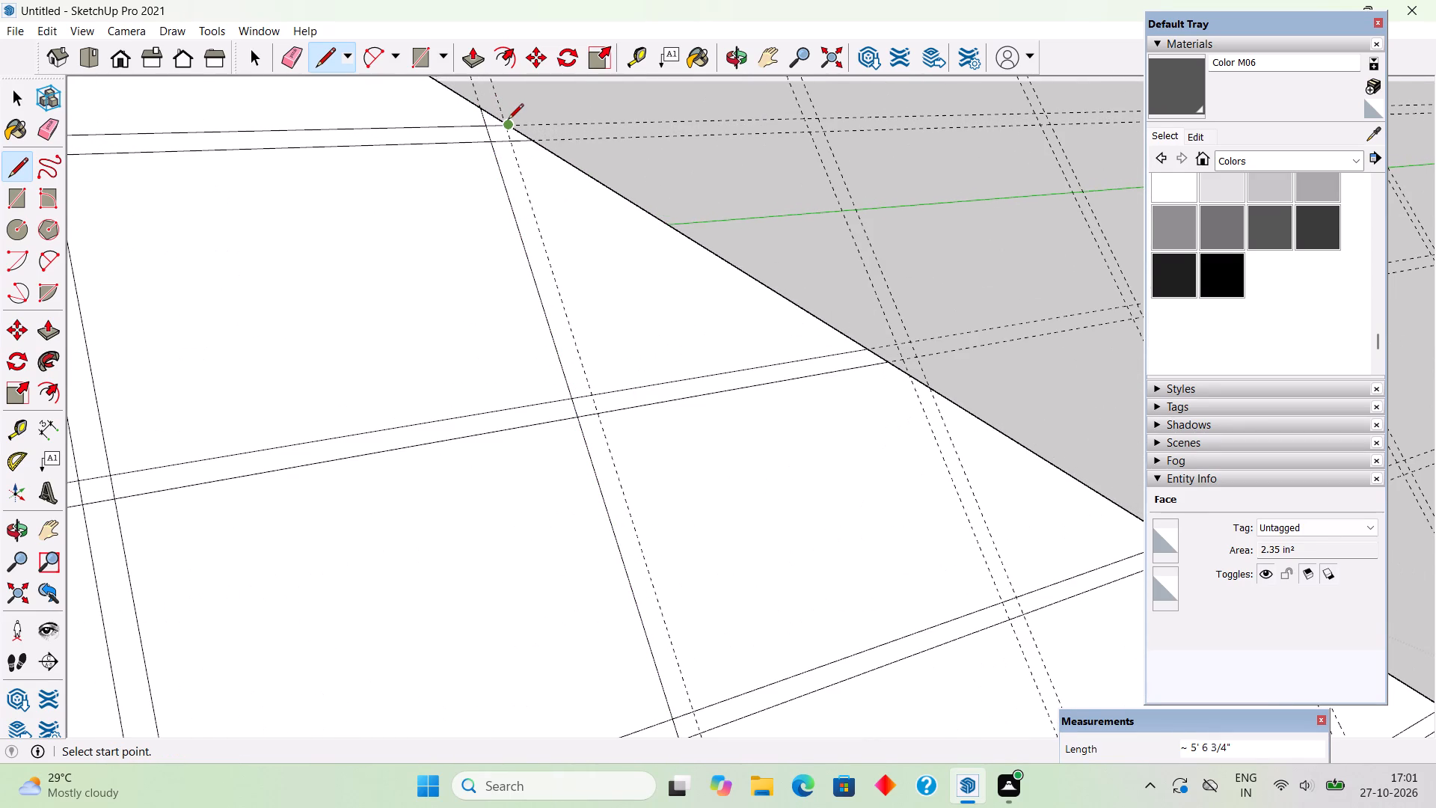
Draw the far edge of the thirteenth up-slope strip along its guide, from the opposite hip down to the lowest drawn line.
{"action": "scroll", "coordinate": [509, 123], "scroll_direction": "up", "scroll_amount": 11}
{"action": "scroll", "coordinate": [567, 135], "scroll_direction": "down", "scroll_amount": 4}
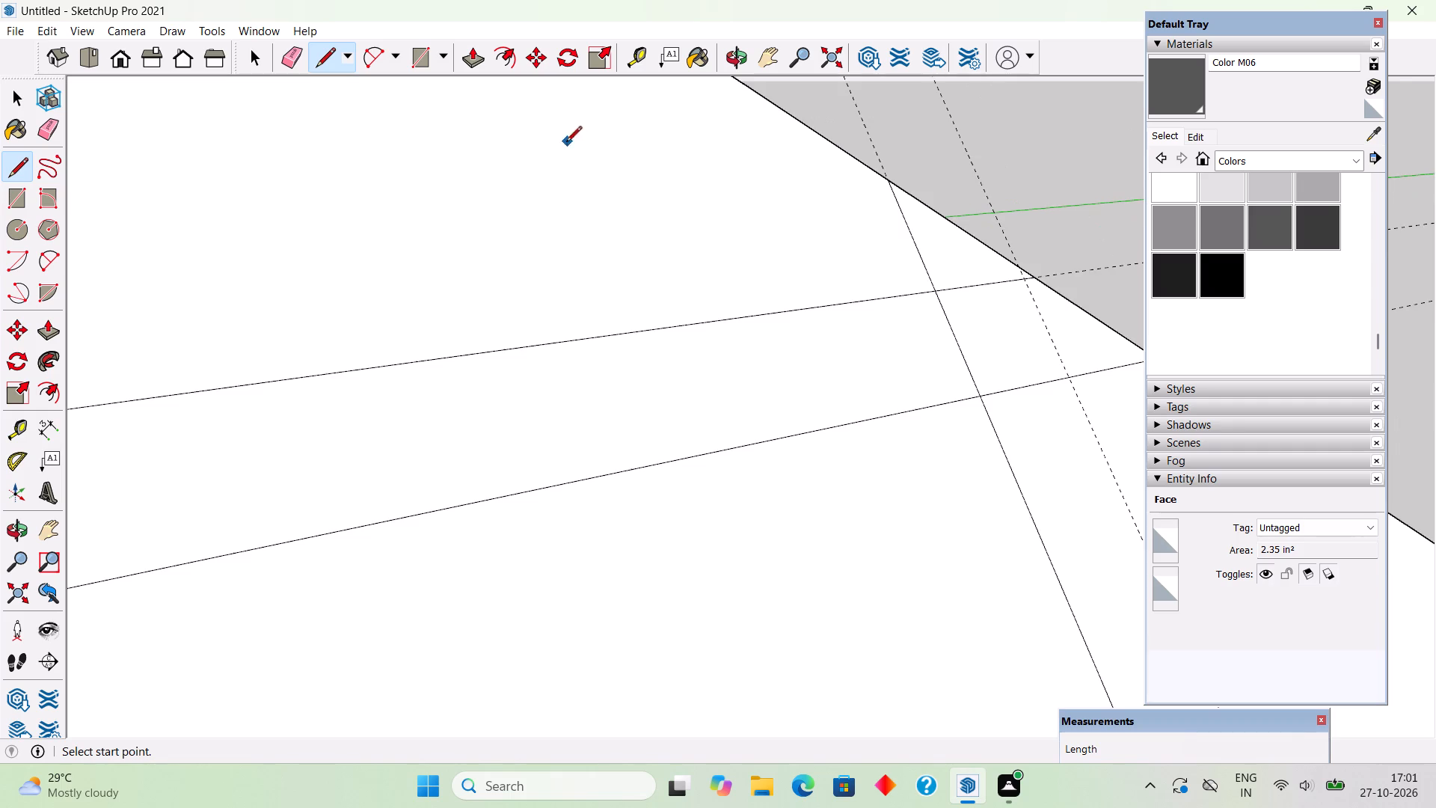
{"action": "scroll", "coordinate": [556, 259], "scroll_direction": "down", "scroll_amount": 3}
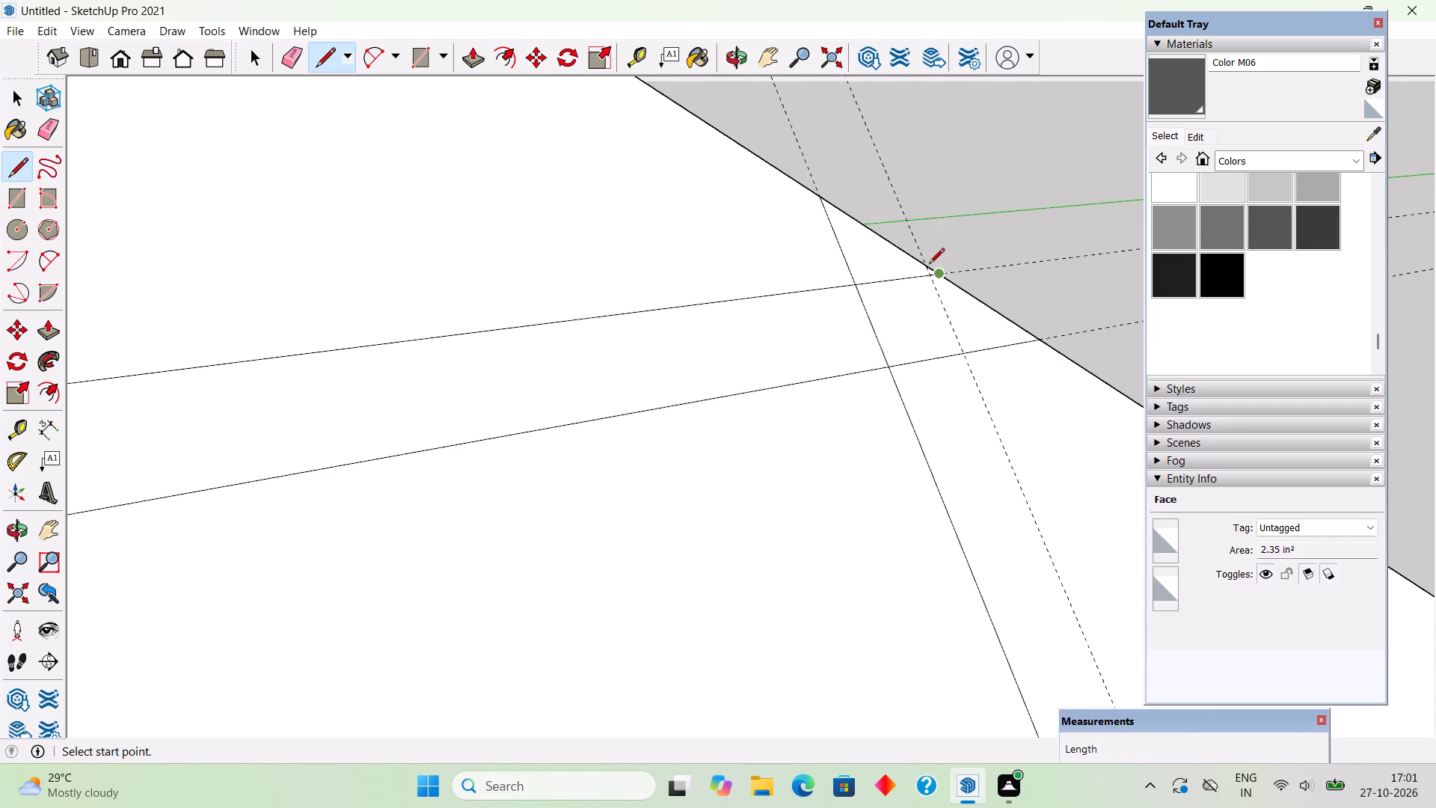
{"action": "scroll", "coordinate": [922, 269], "scroll_direction": "up", "scroll_amount": 2}
{"action": "left_click", "coordinate": [922, 269]}
{"action": "scroll", "coordinate": [922, 269], "scroll_direction": "down", "scroll_amount": 6}
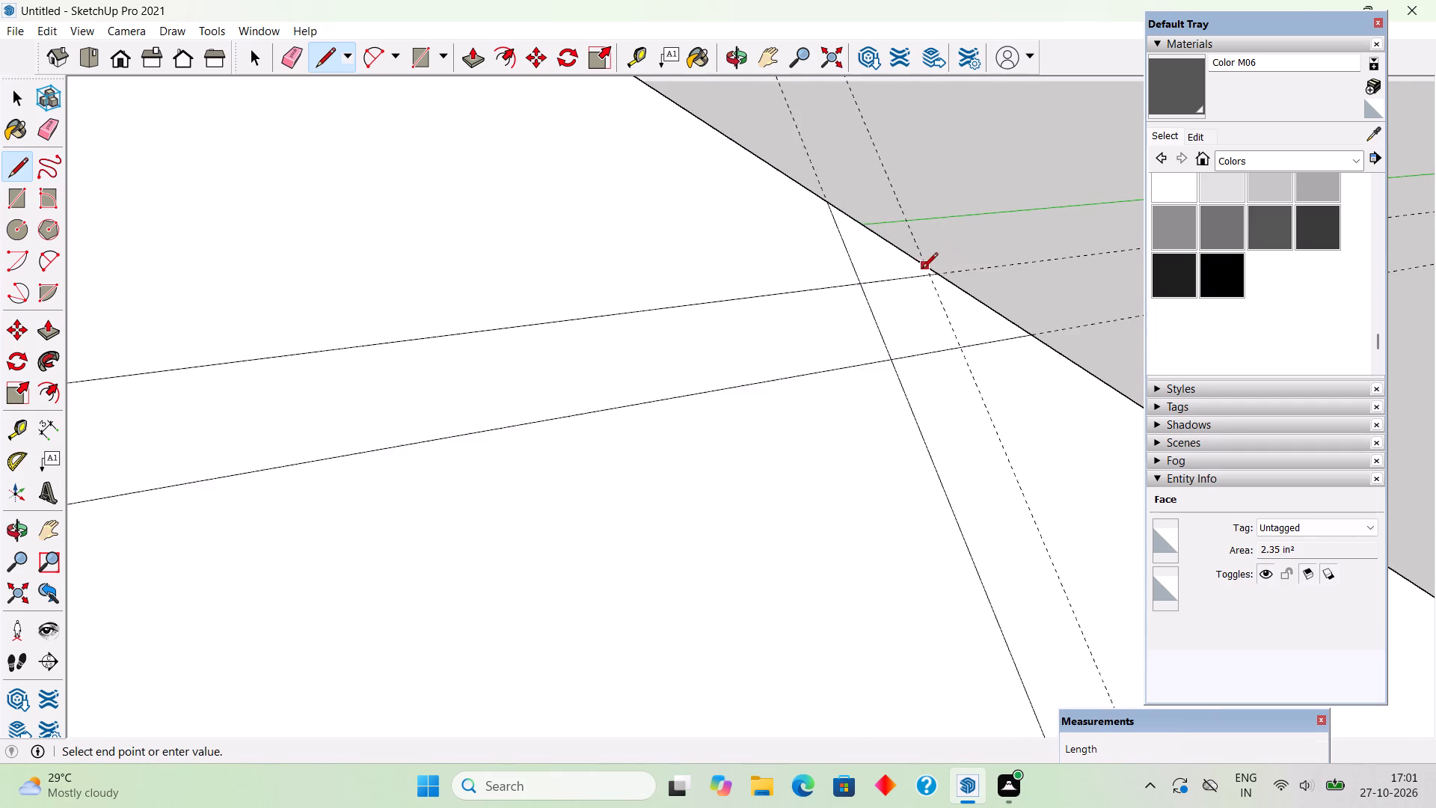
{"action": "scroll", "coordinate": [911, 245], "scroll_direction": "down", "scroll_amount": 16}
{"action": "scroll", "coordinate": [945, 501], "scroll_direction": "up", "scroll_amount": 5}
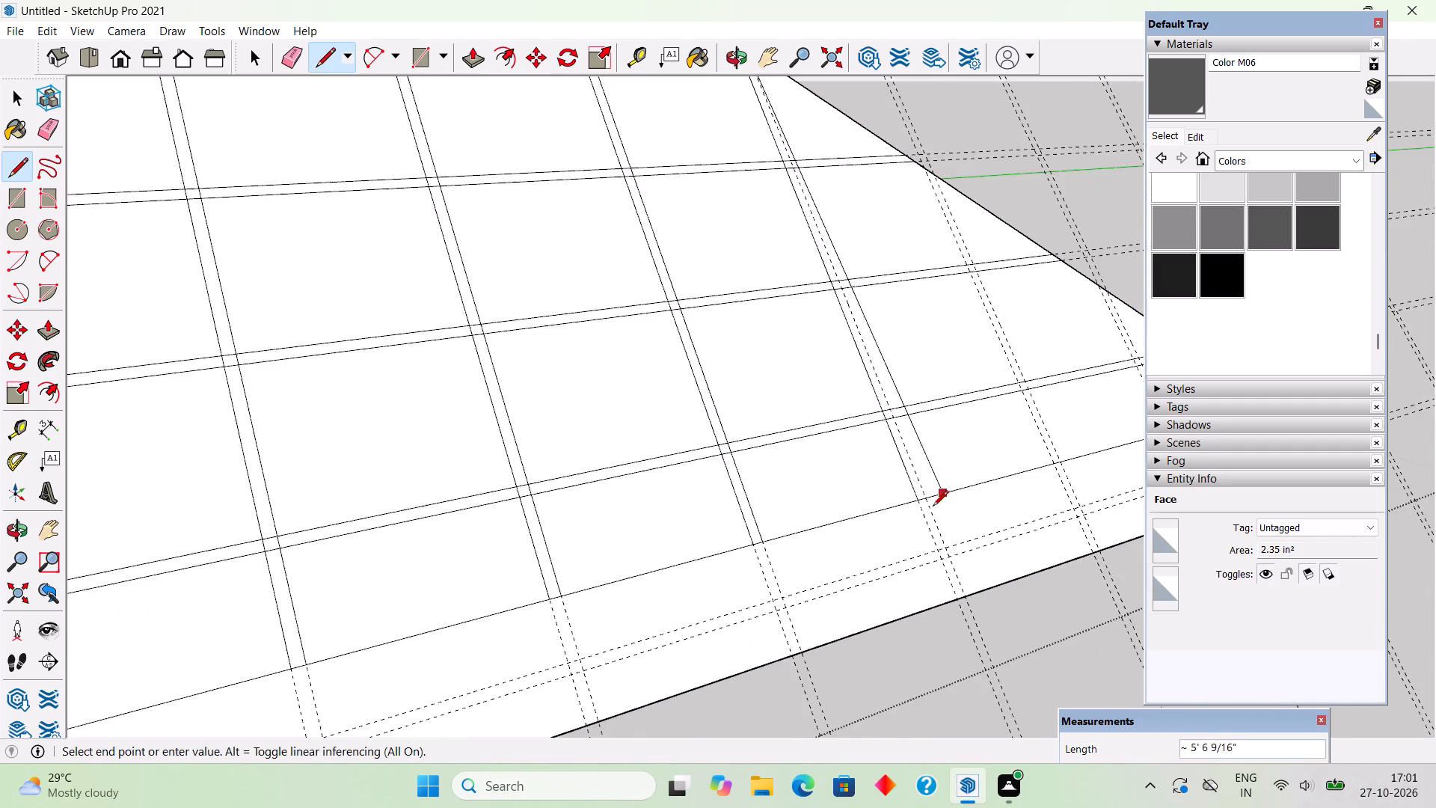
{"action": "scroll", "coordinate": [926, 511], "scroll_direction": "up", "scroll_amount": 4}
{"action": "left_click", "coordinate": [924, 494]}
Draw the near edge of the fourteenth up-slope strip, about 3' 9 1/4" long, from the lowest drawn line to the opposite hip.
{"action": "scroll", "coordinate": [557, 474], "scroll_direction": "down", "scroll_amount": 5}
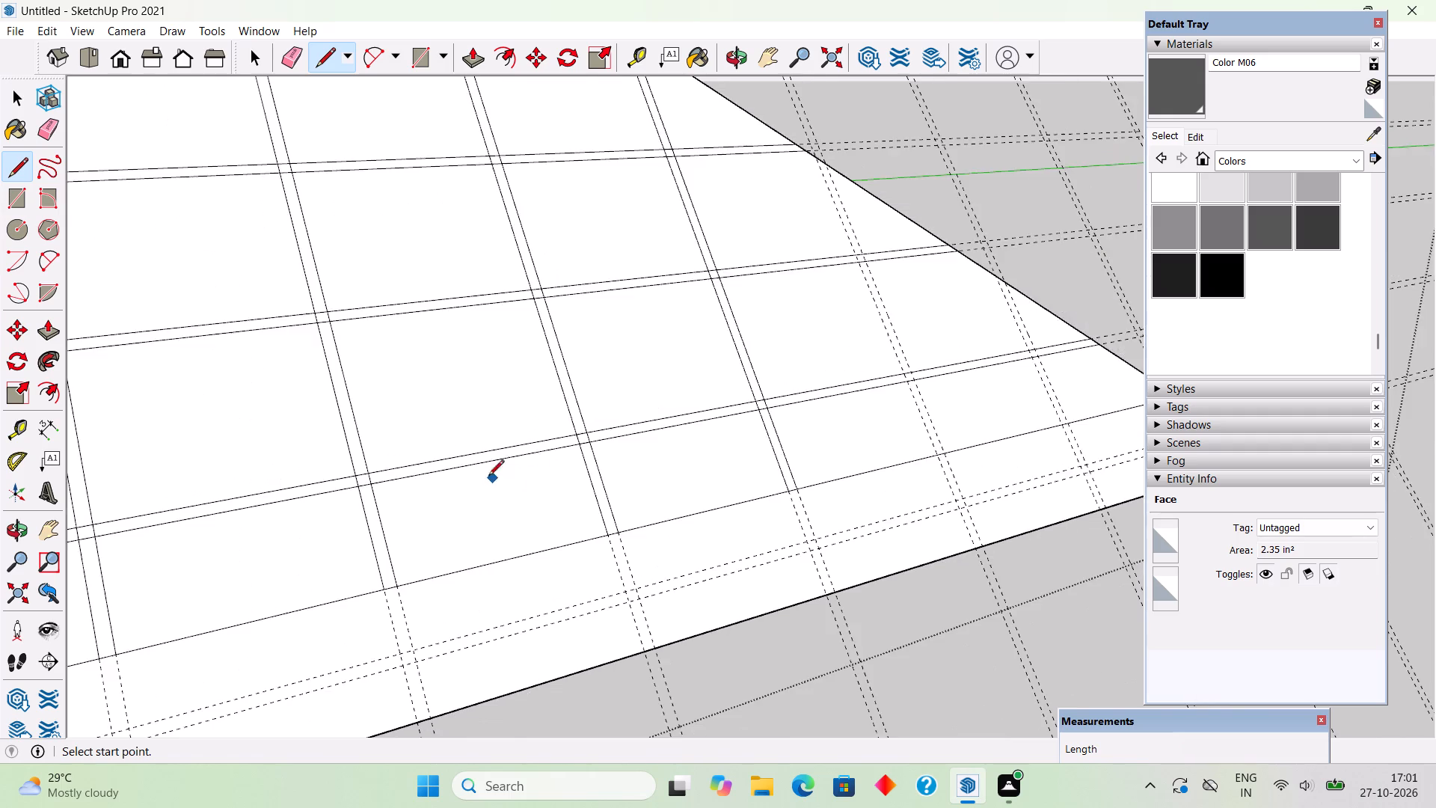
{"action": "scroll", "coordinate": [488, 477], "scroll_direction": "down", "scroll_amount": 4}
{"action": "scroll", "coordinate": [819, 417], "scroll_direction": "up", "scroll_amount": 3}
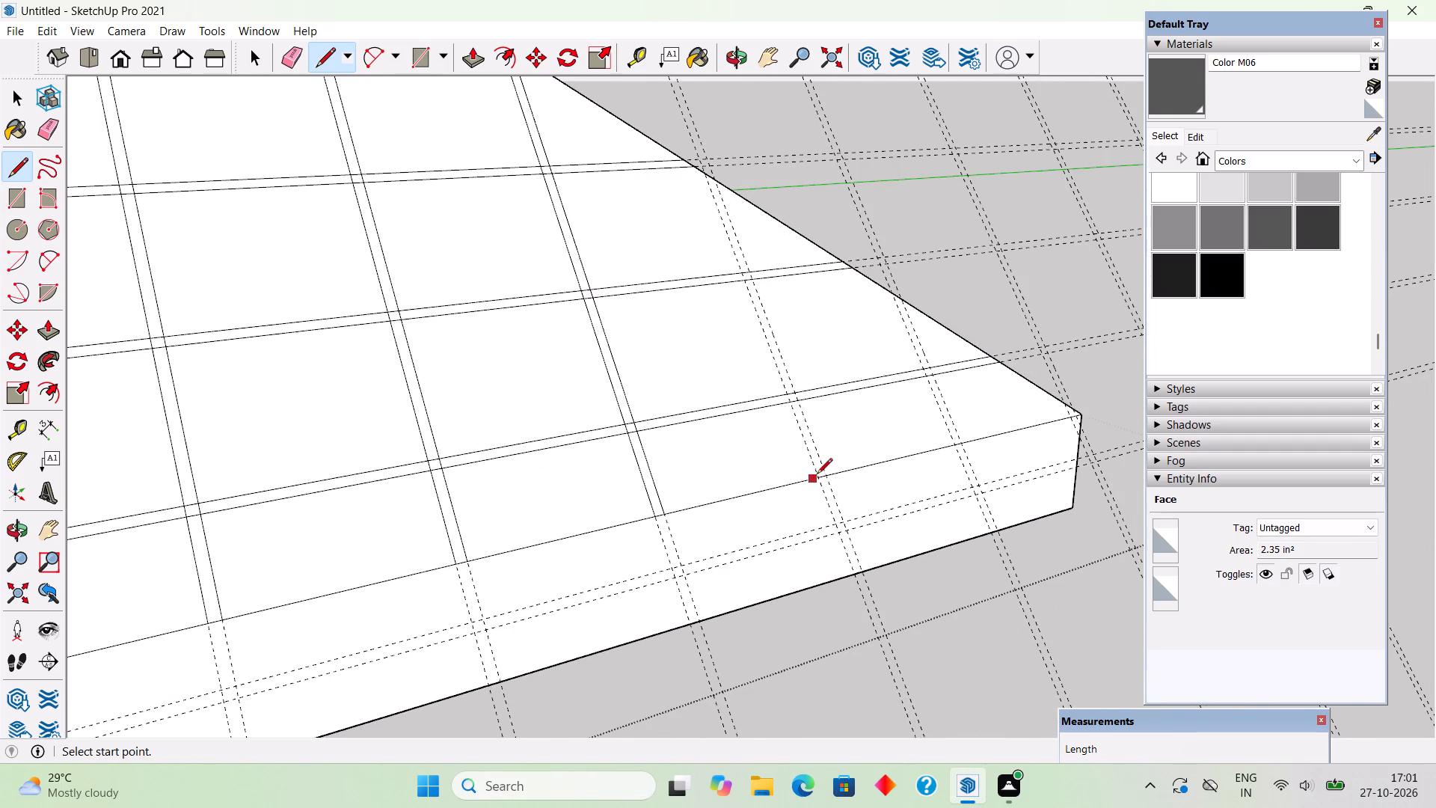
{"action": "left_click", "coordinate": [817, 475]}
{"action": "scroll", "coordinate": [704, 171], "scroll_direction": "up", "scroll_amount": 10}
{"action": "left_click", "coordinate": [703, 169]}
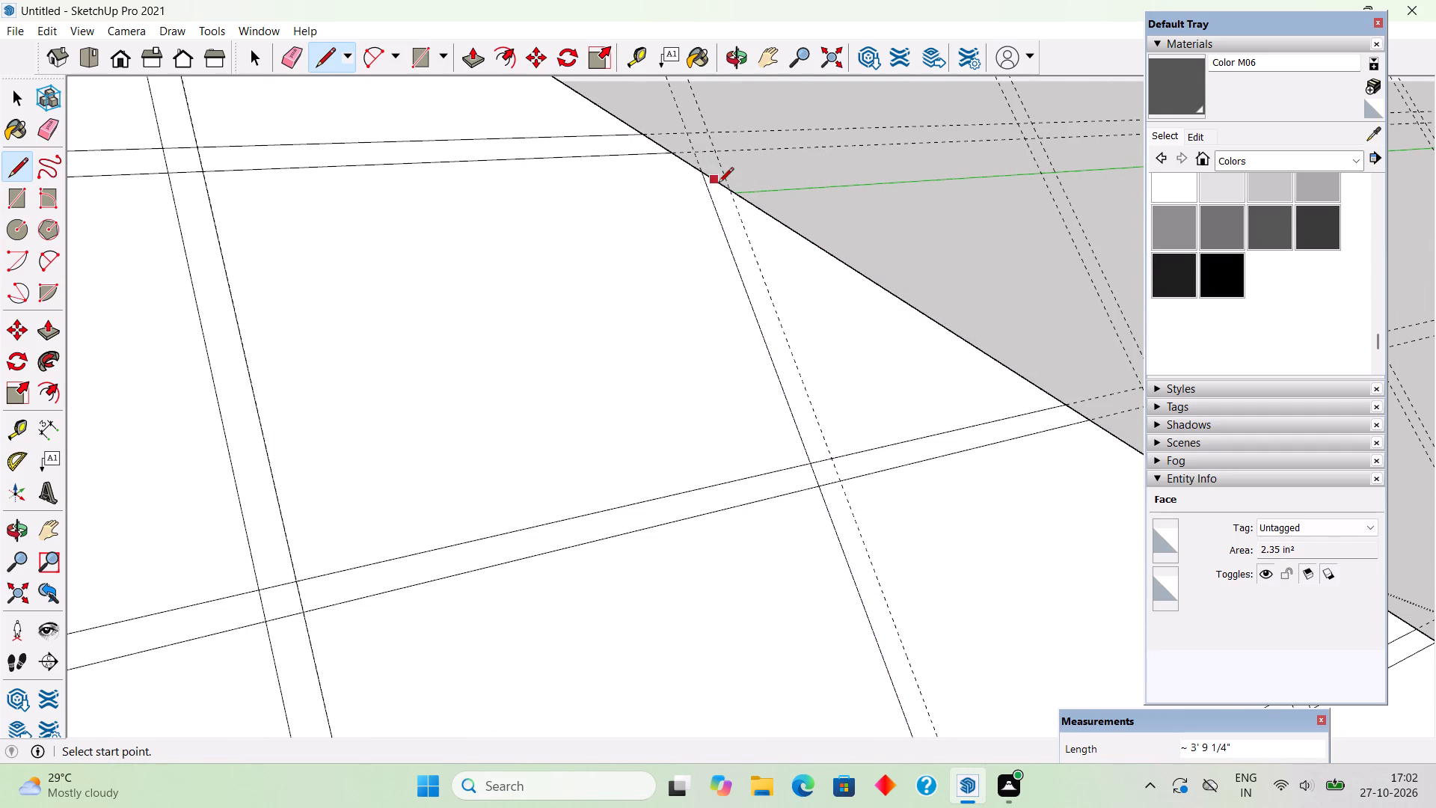
Draw the far edge of the fourteenth up-slope strip, about 3' 8 1/8" long, from the opposite hip down to the lowest drawn line.
{"action": "left_click", "coordinate": [733, 190]}
{"action": "scroll", "coordinate": [729, 185], "scroll_direction": "down", "scroll_amount": 12}
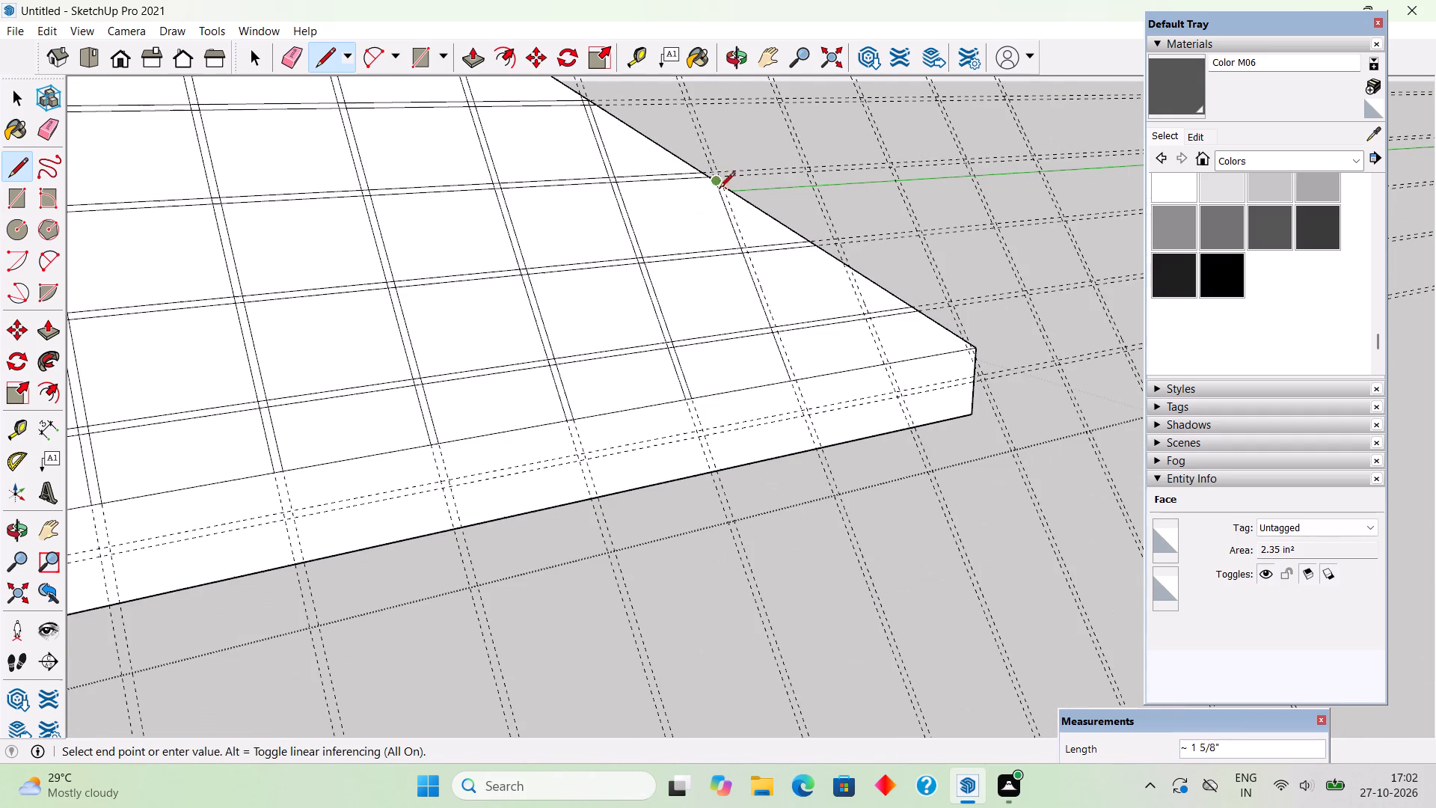
{"action": "scroll", "coordinate": [809, 389], "scroll_direction": "up", "scroll_amount": 9}
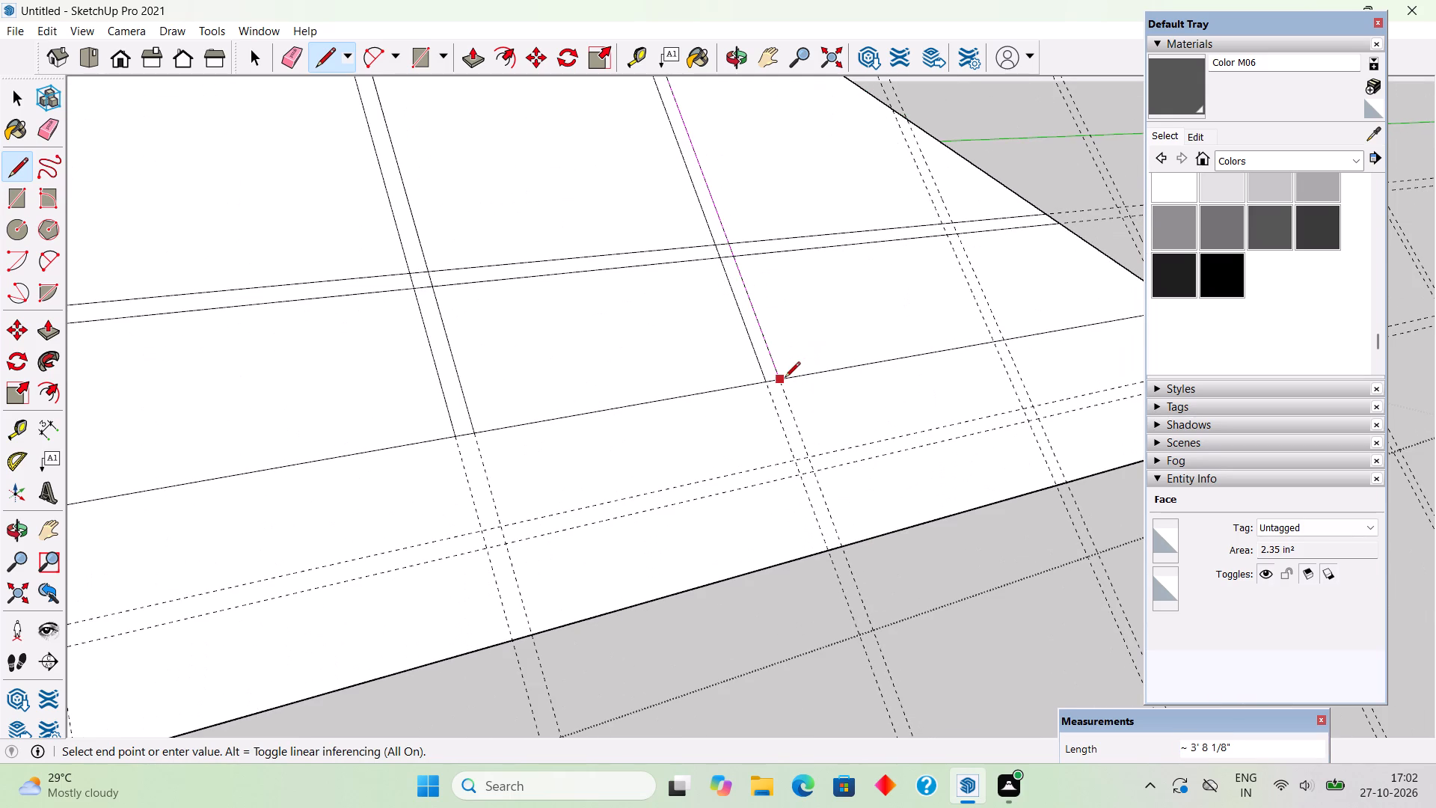
{"action": "left_click", "coordinate": [782, 381]}
Draw both edges of the fifteenth up-slope strip between the lowest drawn line and the opposite hip, the near edge about 1' 11 3/4" long.
{"action": "left_click", "coordinate": [993, 348]}
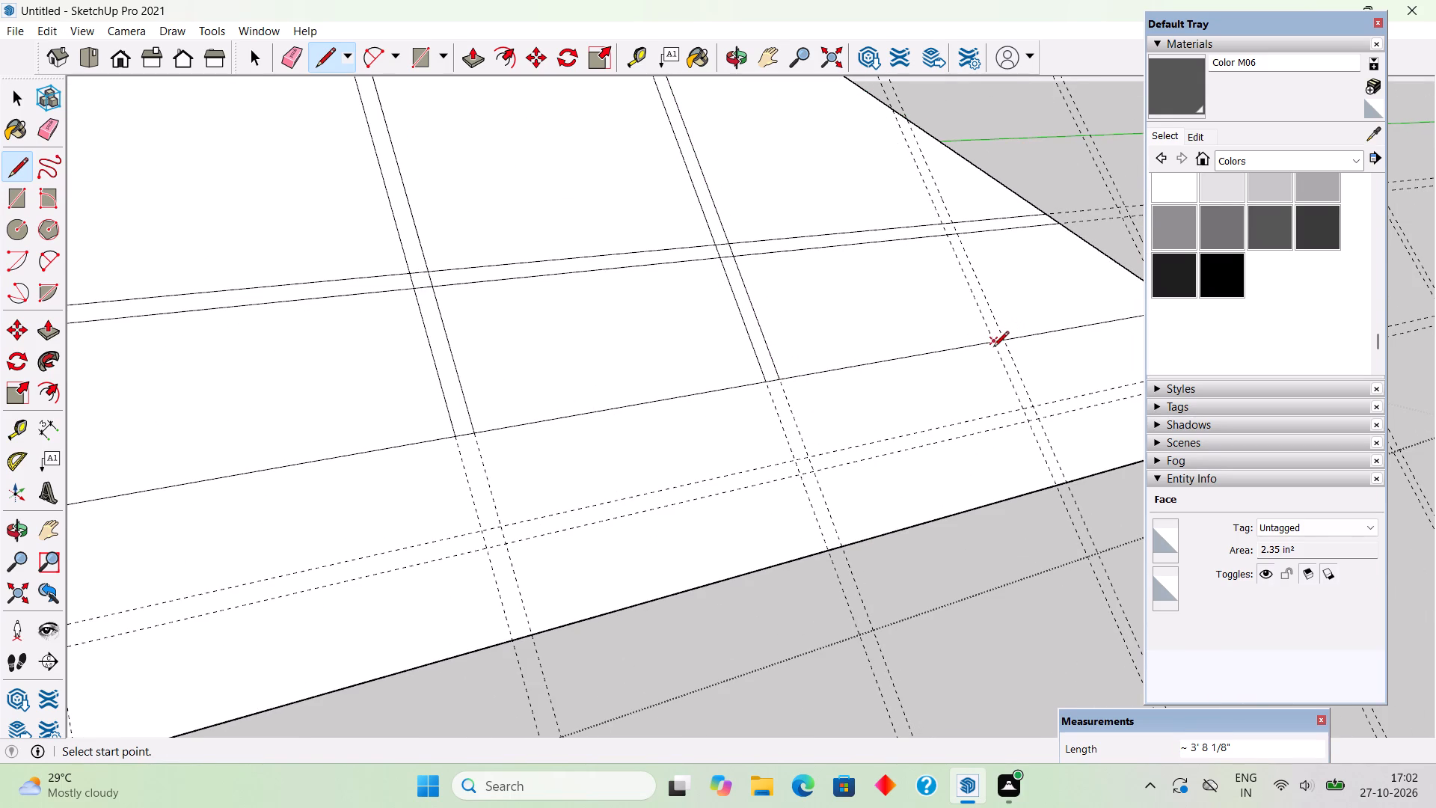
{"action": "left_click", "coordinate": [890, 109]}
{"action": "left_click", "coordinate": [905, 121]}
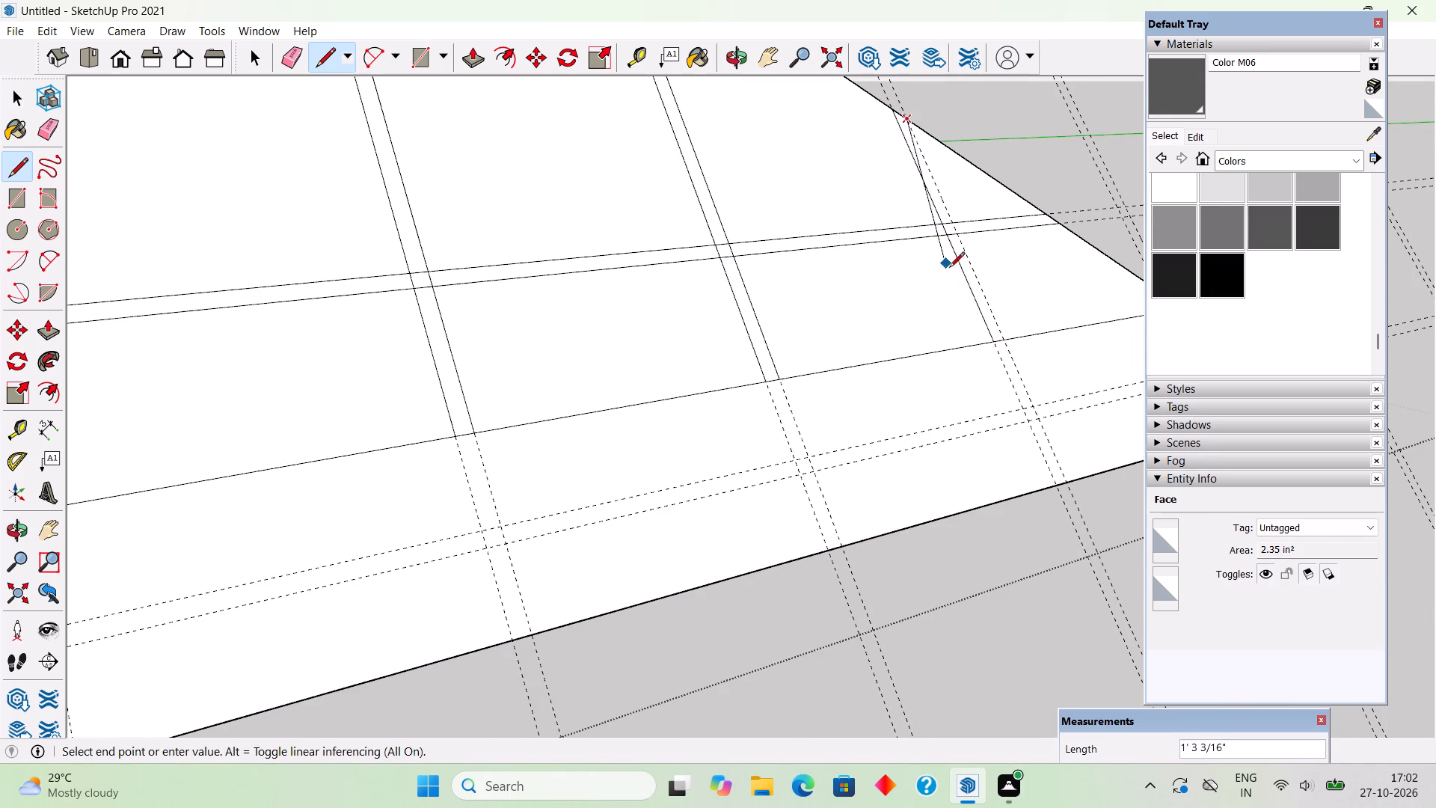
{"action": "left_click", "coordinate": [1009, 344]}
Draw the last strip's two short edges at the eave corner, about 1 1/8" and 2 1/4" long, between the lowest line and hip.
{"action": "scroll", "coordinate": [372, 420], "scroll_direction": "down", "scroll_amount": 2}
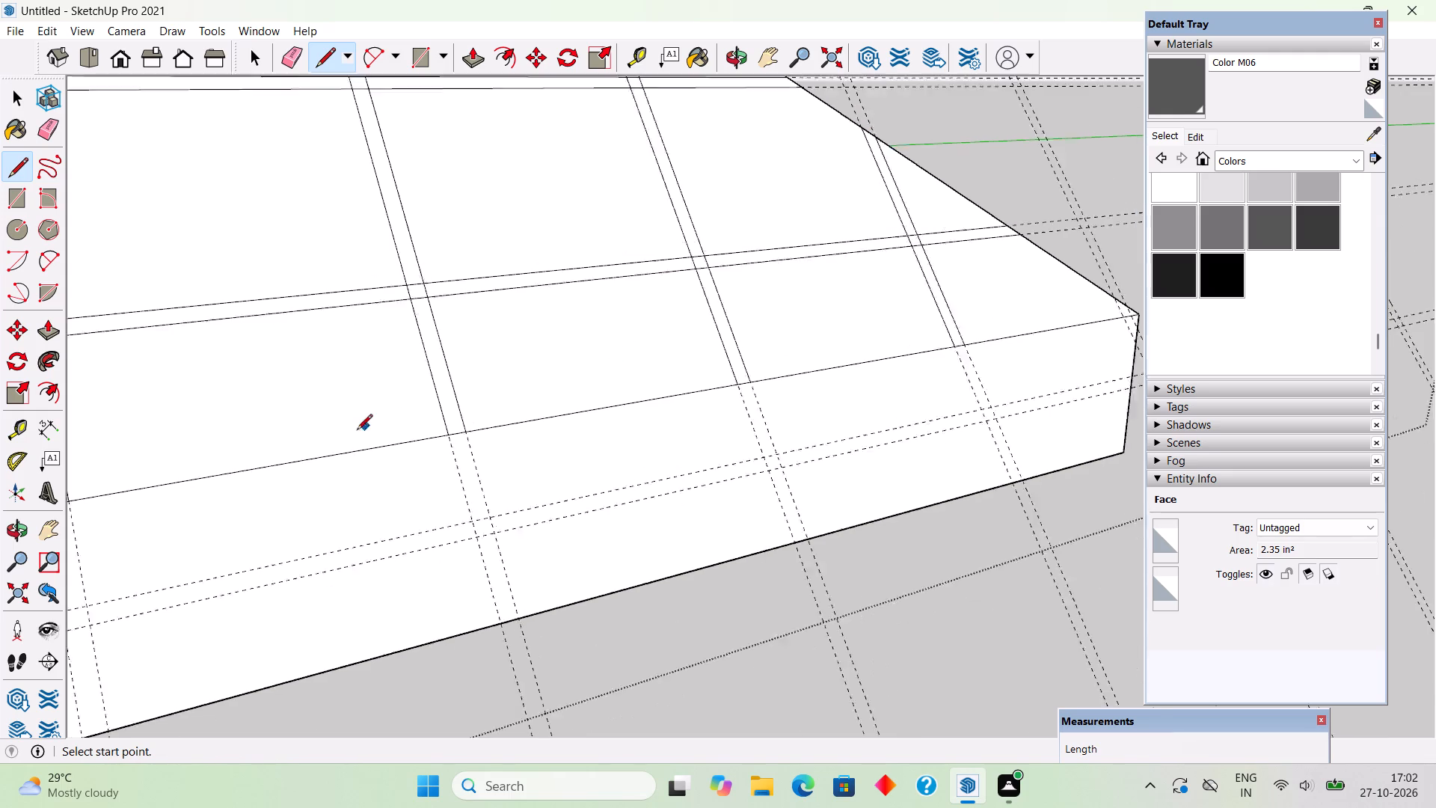
{"action": "scroll", "coordinate": [357, 431], "scroll_direction": "down", "scroll_amount": 3}
{"action": "scroll", "coordinate": [938, 312], "scroll_direction": "up", "scroll_amount": 5}
{"action": "scroll", "coordinate": [929, 309], "scroll_direction": "down", "scroll_amount": 3}
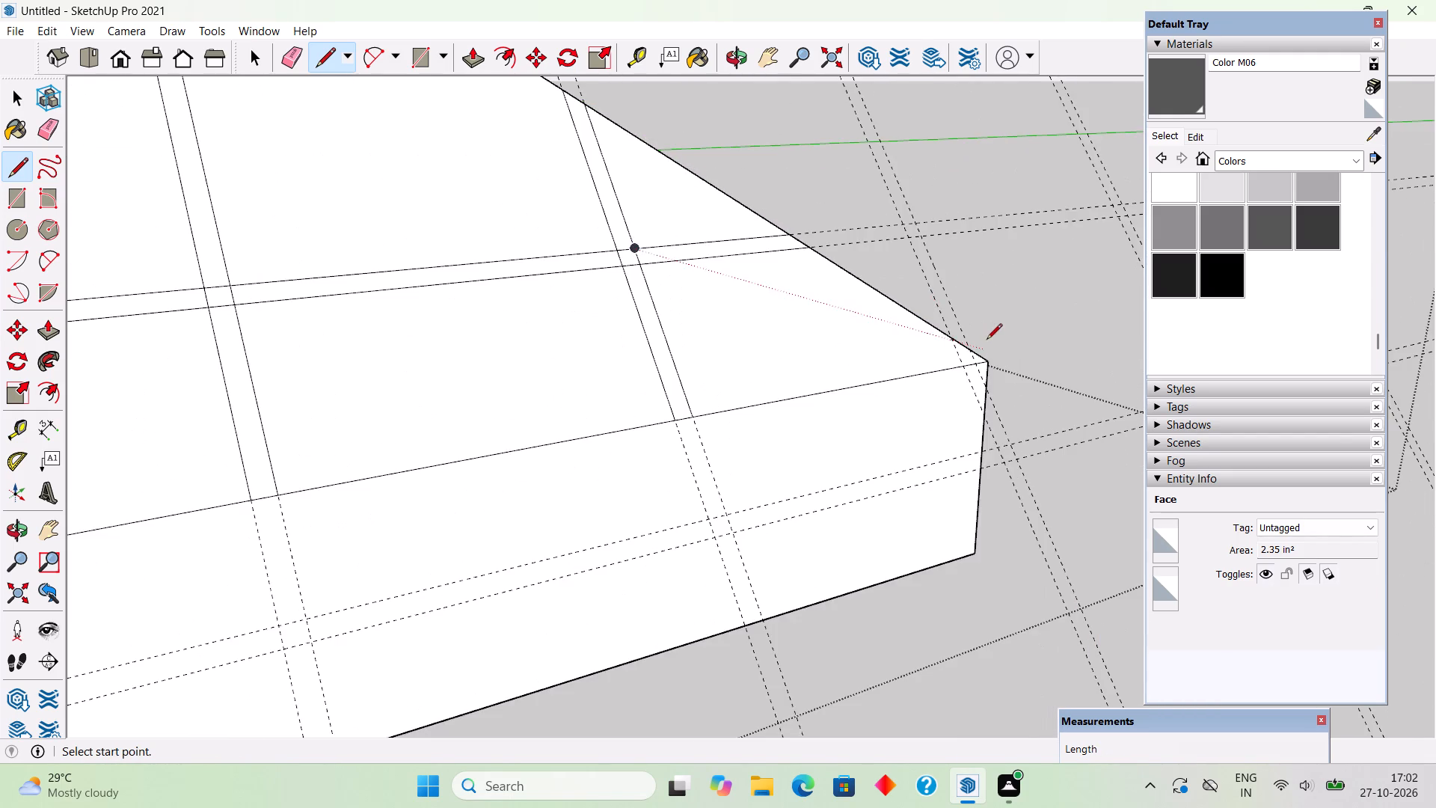
{"action": "scroll", "coordinate": [992, 345], "scroll_direction": "up", "scroll_amount": 5}
{"action": "scroll", "coordinate": [994, 346], "scroll_direction": "down", "scroll_amount": 4}
{"action": "scroll", "coordinate": [969, 399], "scroll_direction": "up", "scroll_amount": 2}
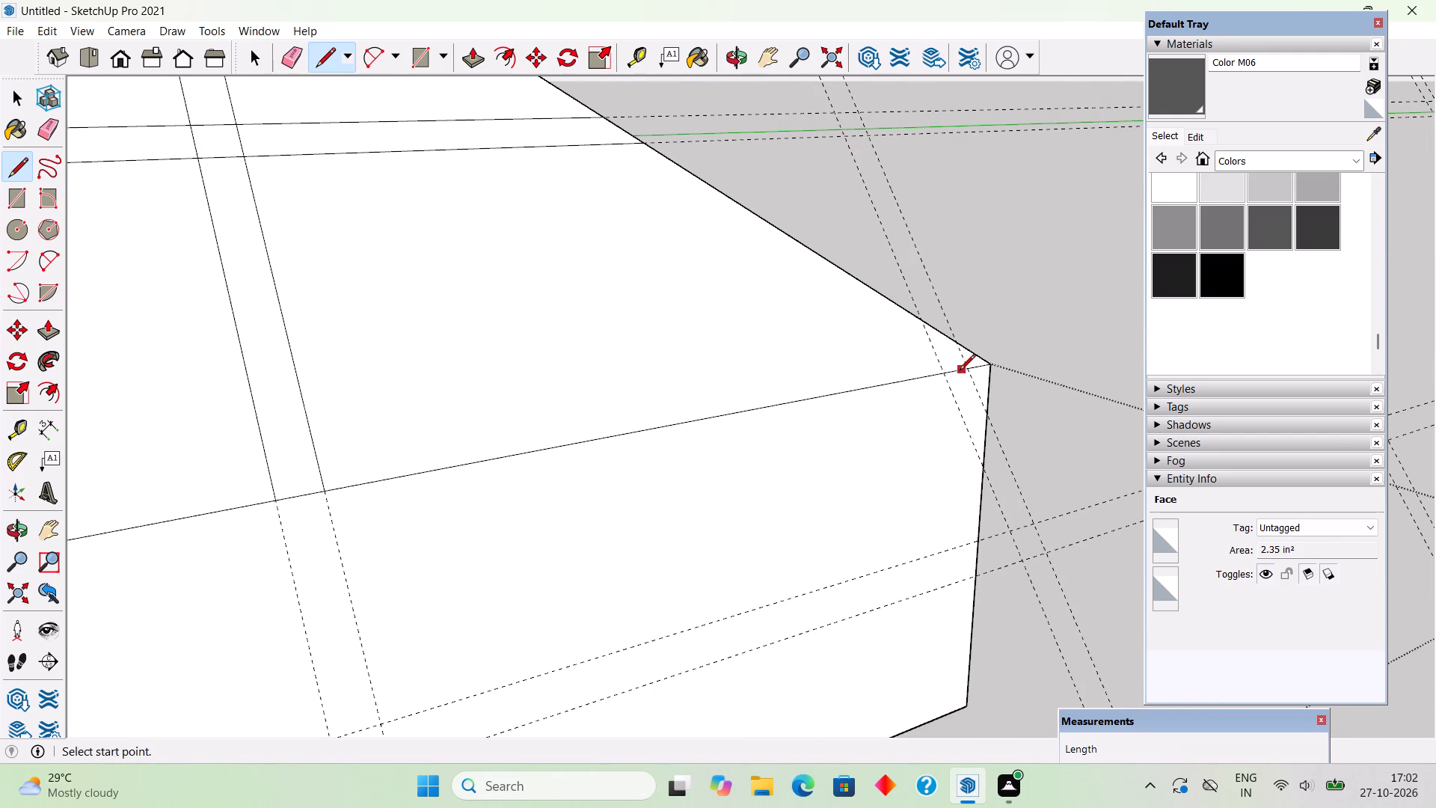
{"action": "left_click", "coordinate": [967, 368]}
{"action": "left_click", "coordinate": [963, 346]}
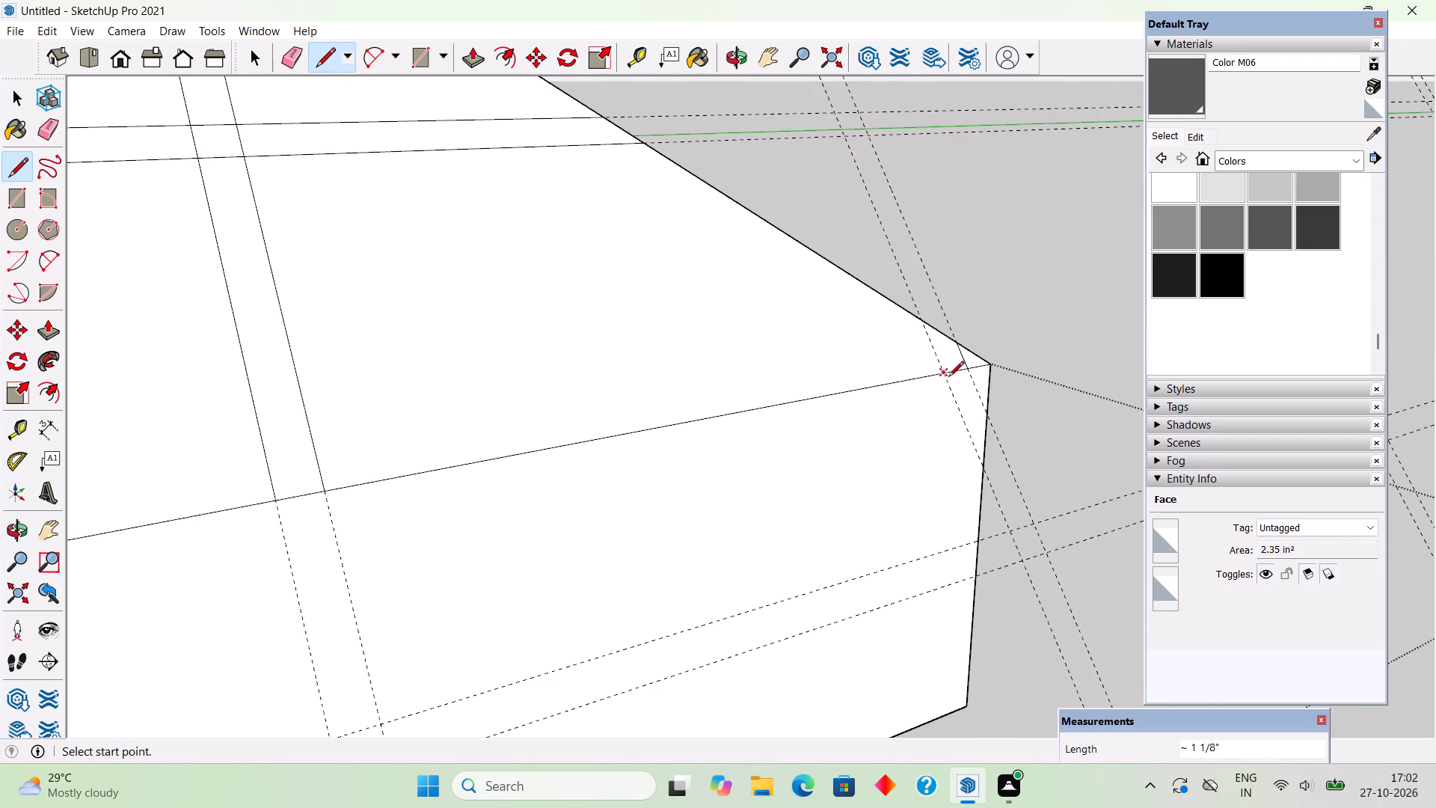
{"action": "left_click", "coordinate": [948, 378]}
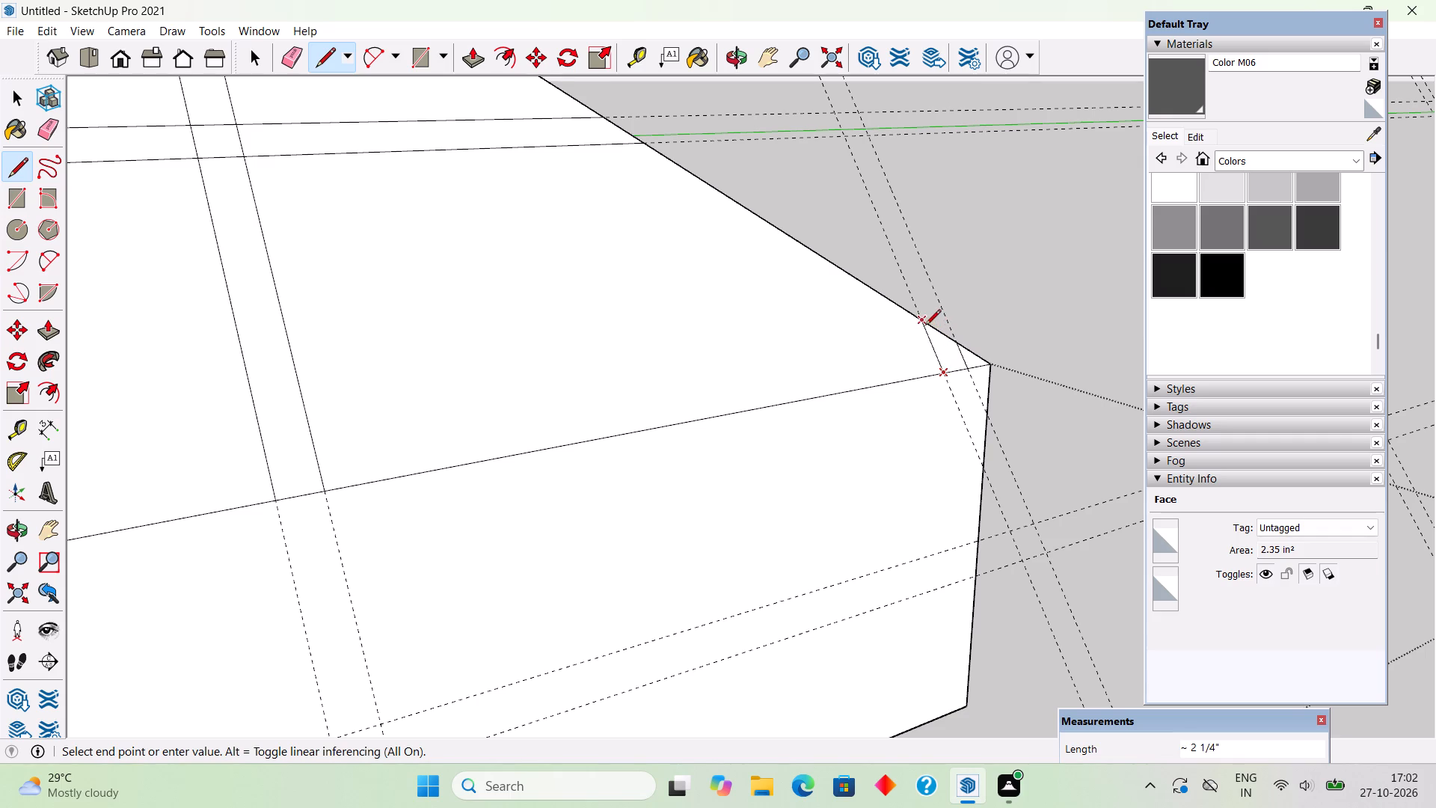
{"action": "left_click", "coordinate": [924, 325]}
{"action": "scroll", "coordinate": [981, 382], "scroll_direction": "down", "scroll_amount": 8}
{"action": "key", "text": "space"}
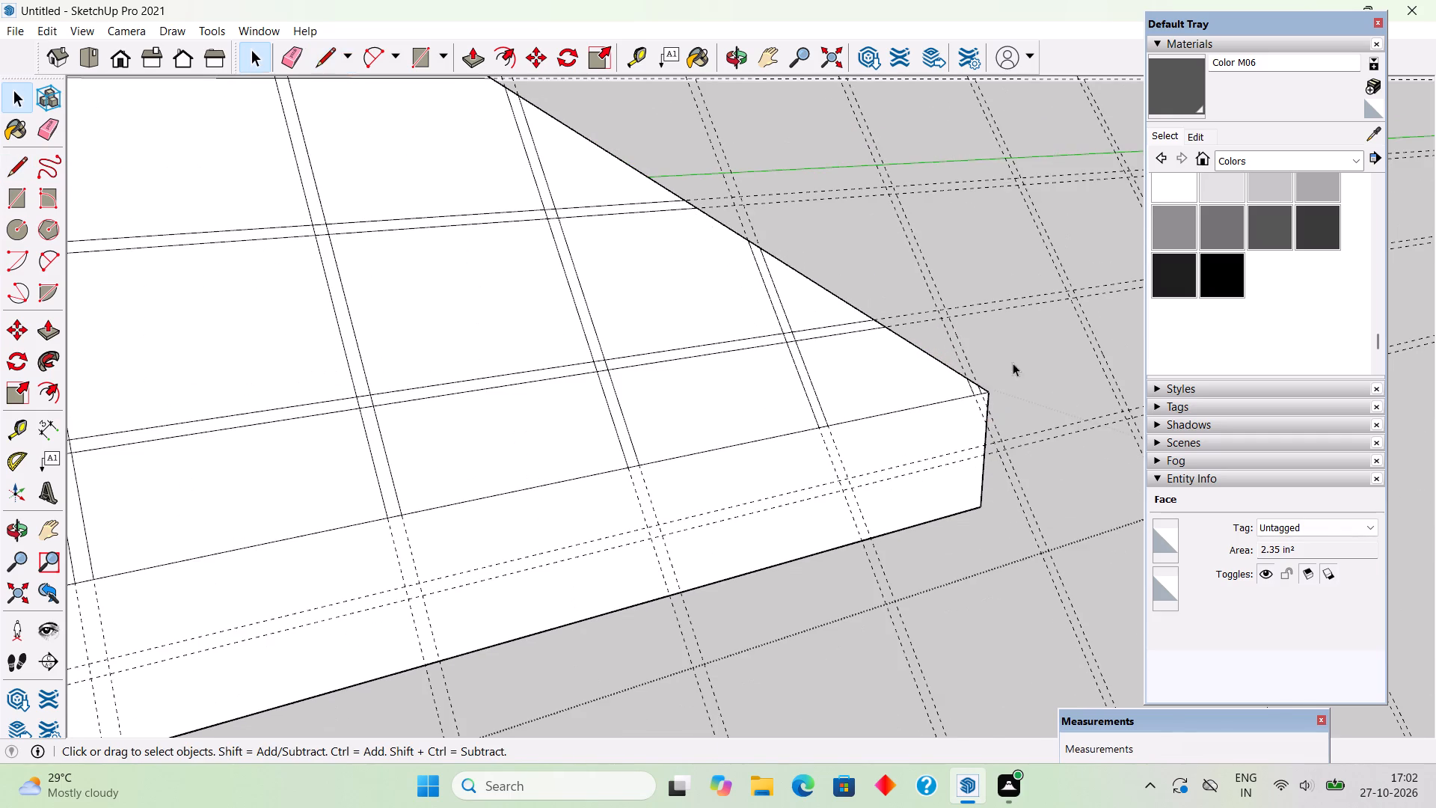
Clear the selection and delete all construction guides around the hip roof.
{"action": "scroll", "coordinate": [1018, 294], "scroll_direction": "down", "scroll_amount": 18}
{"action": "middle_click_drag", "start_coordinate": [962, 341], "coordinate": [886, 379]}
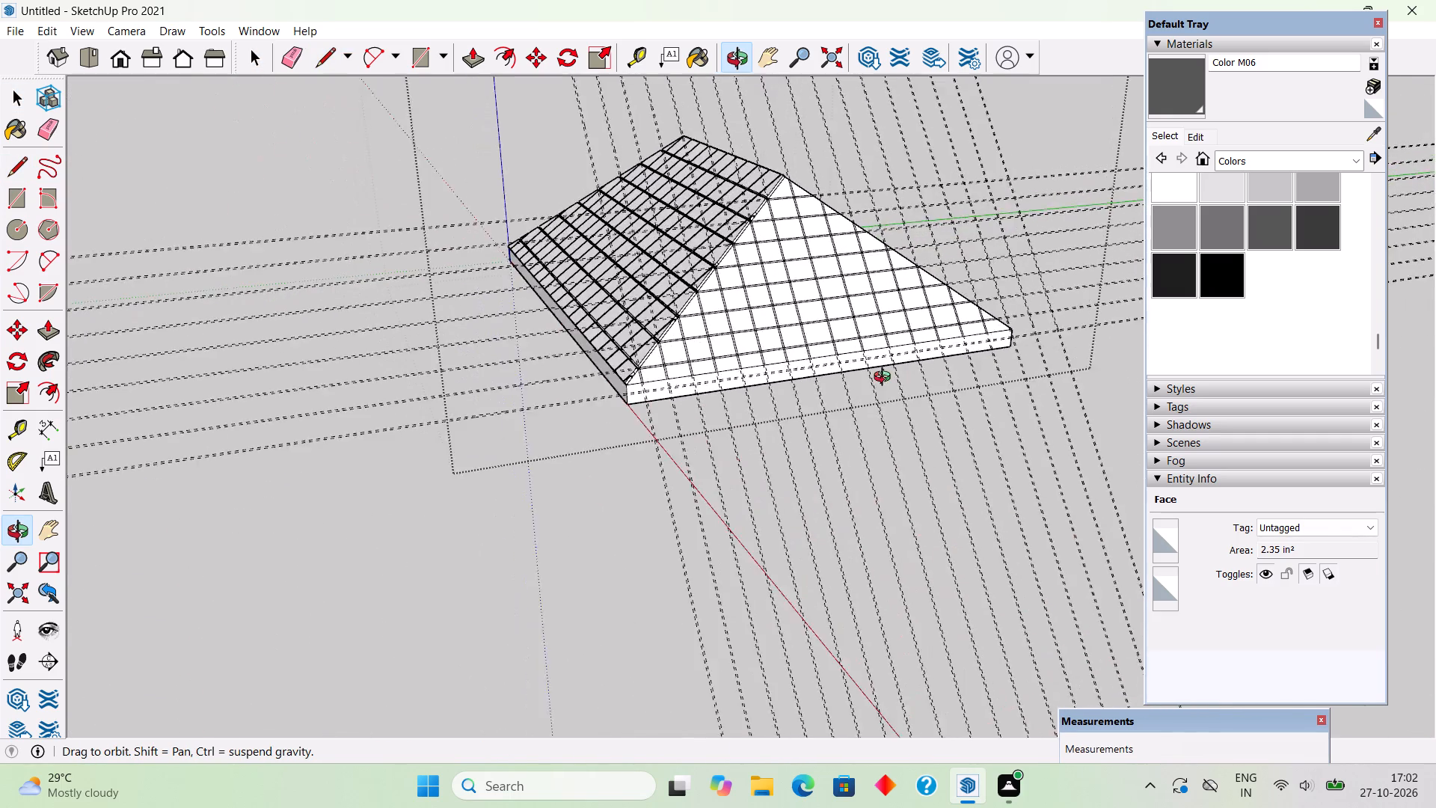
{"action": "middle_click_drag", "start_coordinate": [886, 379], "coordinate": [865, 409]}
{"action": "left_click", "coordinate": [495, 484]}
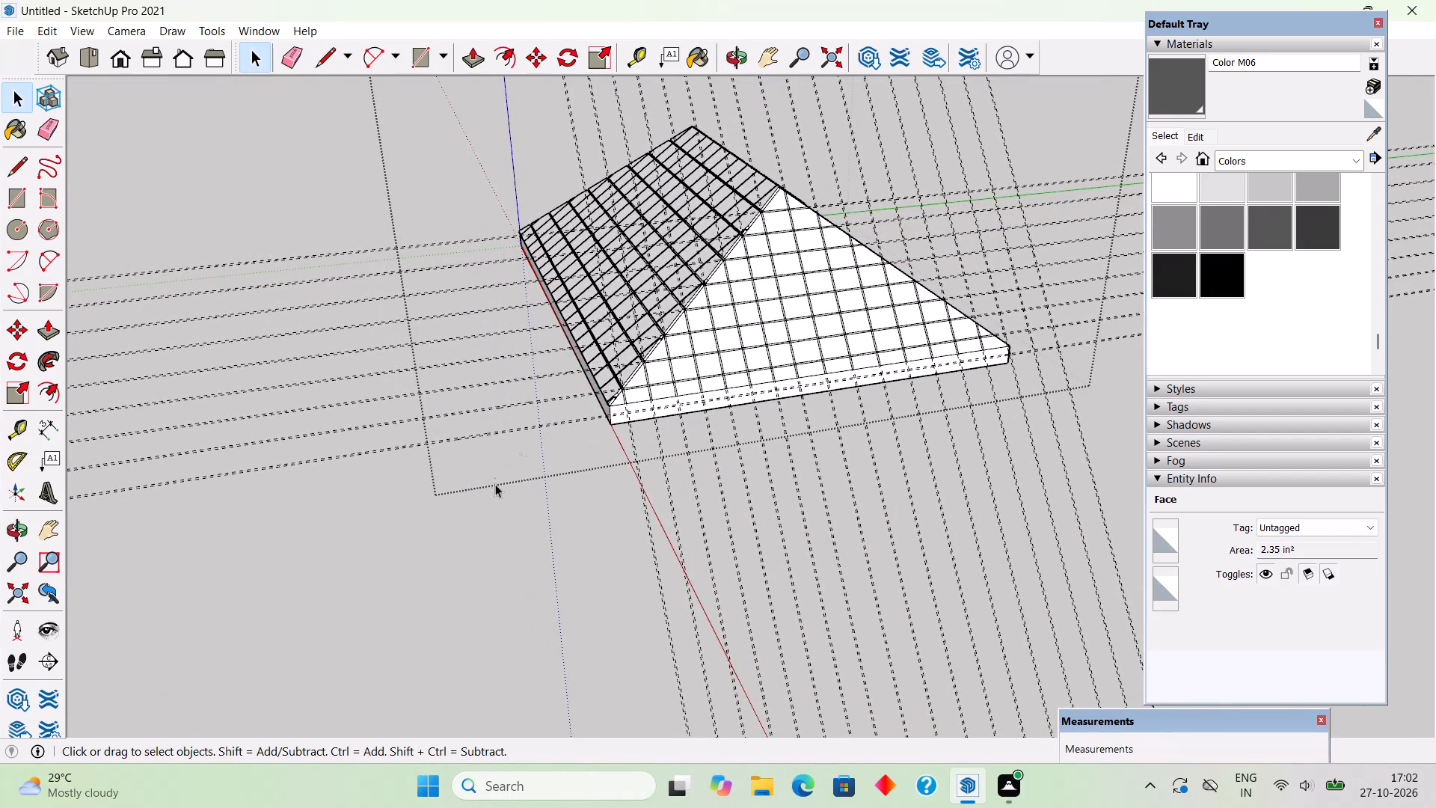
{"action": "left_click", "coordinate": [459, 528]}
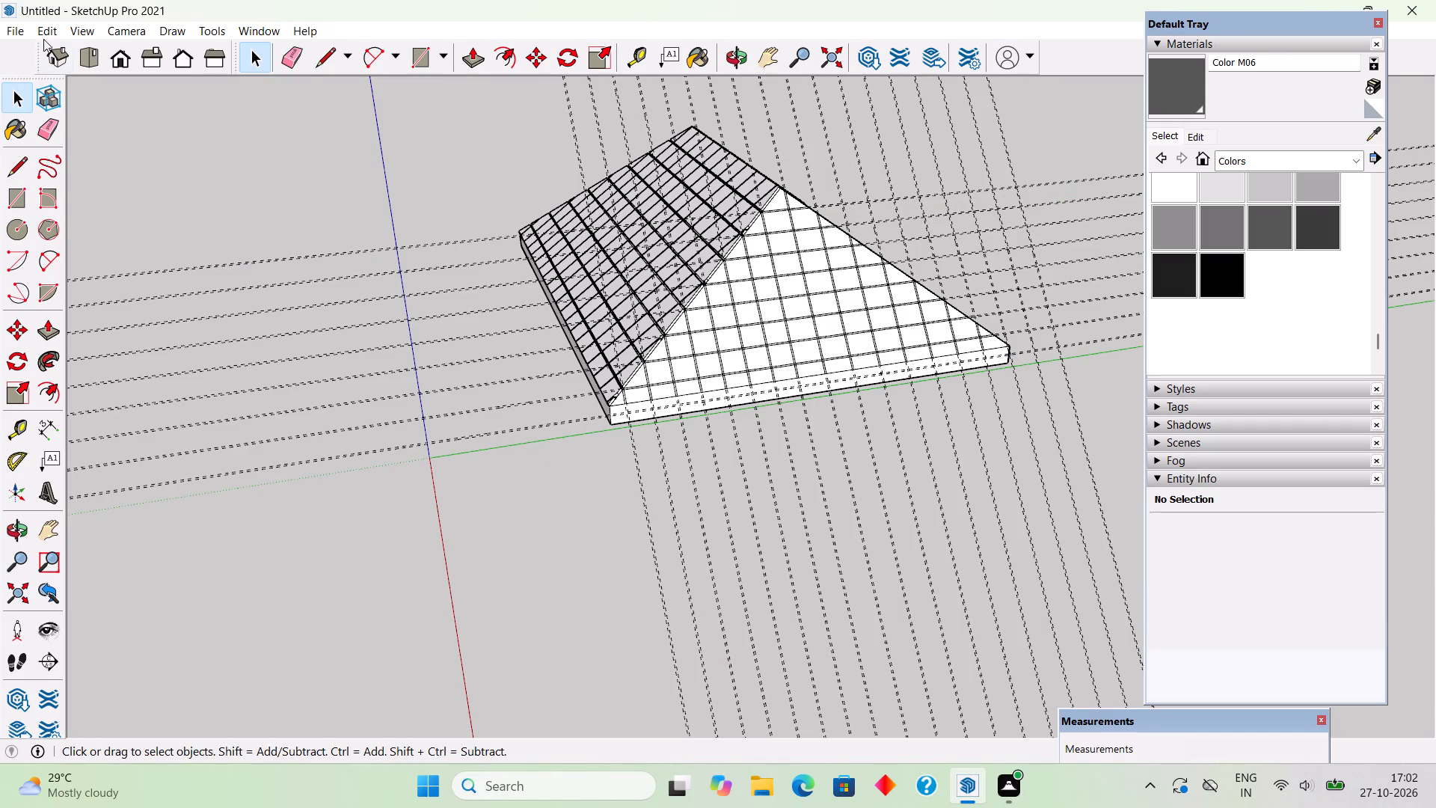
{"action": "left_click", "coordinate": [46, 32]}
{"action": "left_click", "coordinate": [155, 191]}
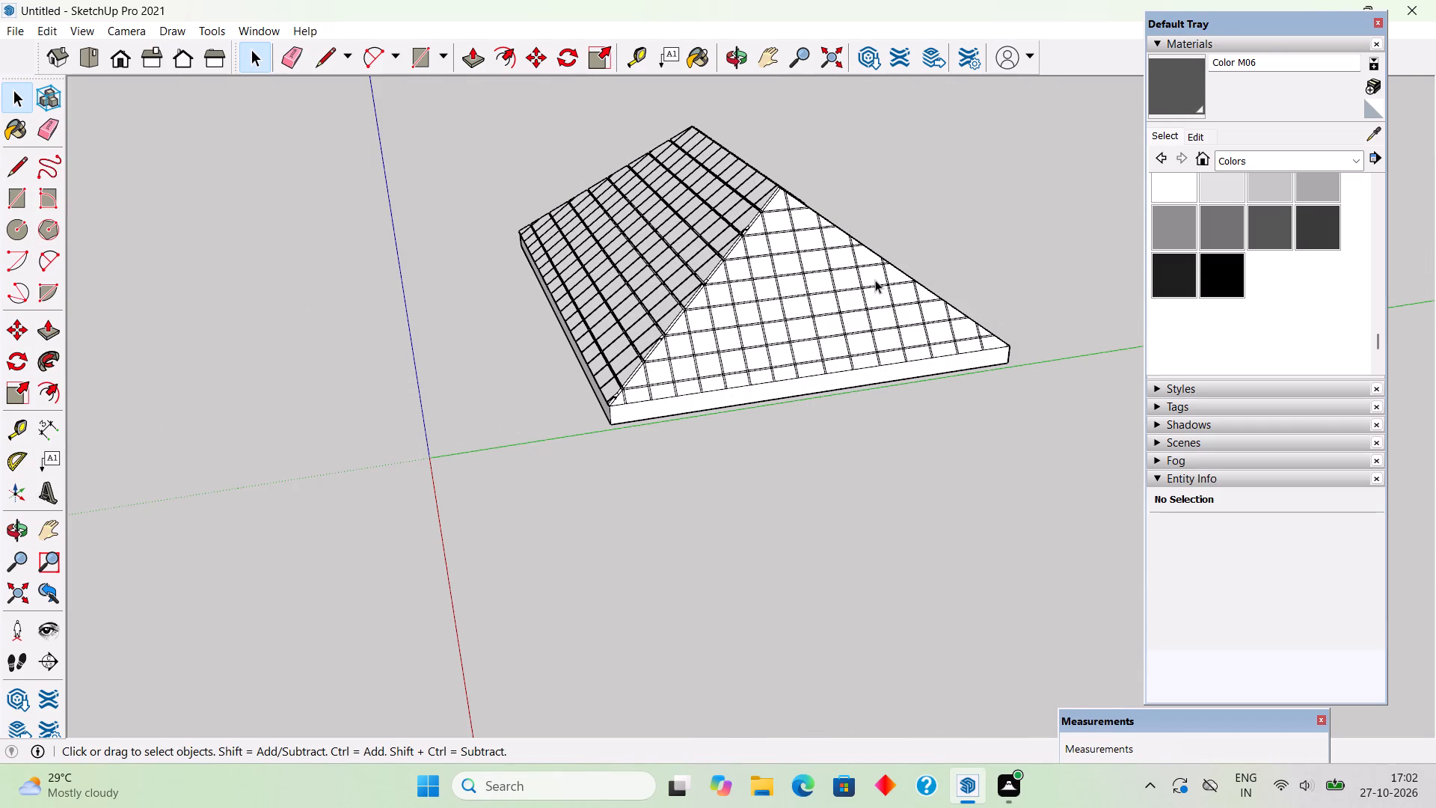
Open the roof for editing and raise the triangular tile at the end slope's near eave corner by 2".
{"action": "scroll", "coordinate": [875, 280], "scroll_direction": "up", "scroll_amount": 2}
{"action": "middle_click_drag", "start_coordinate": [809, 291], "coordinate": [901, 290]}
{"action": "scroll", "coordinate": [698, 408], "scroll_direction": "up", "scroll_amount": 5}
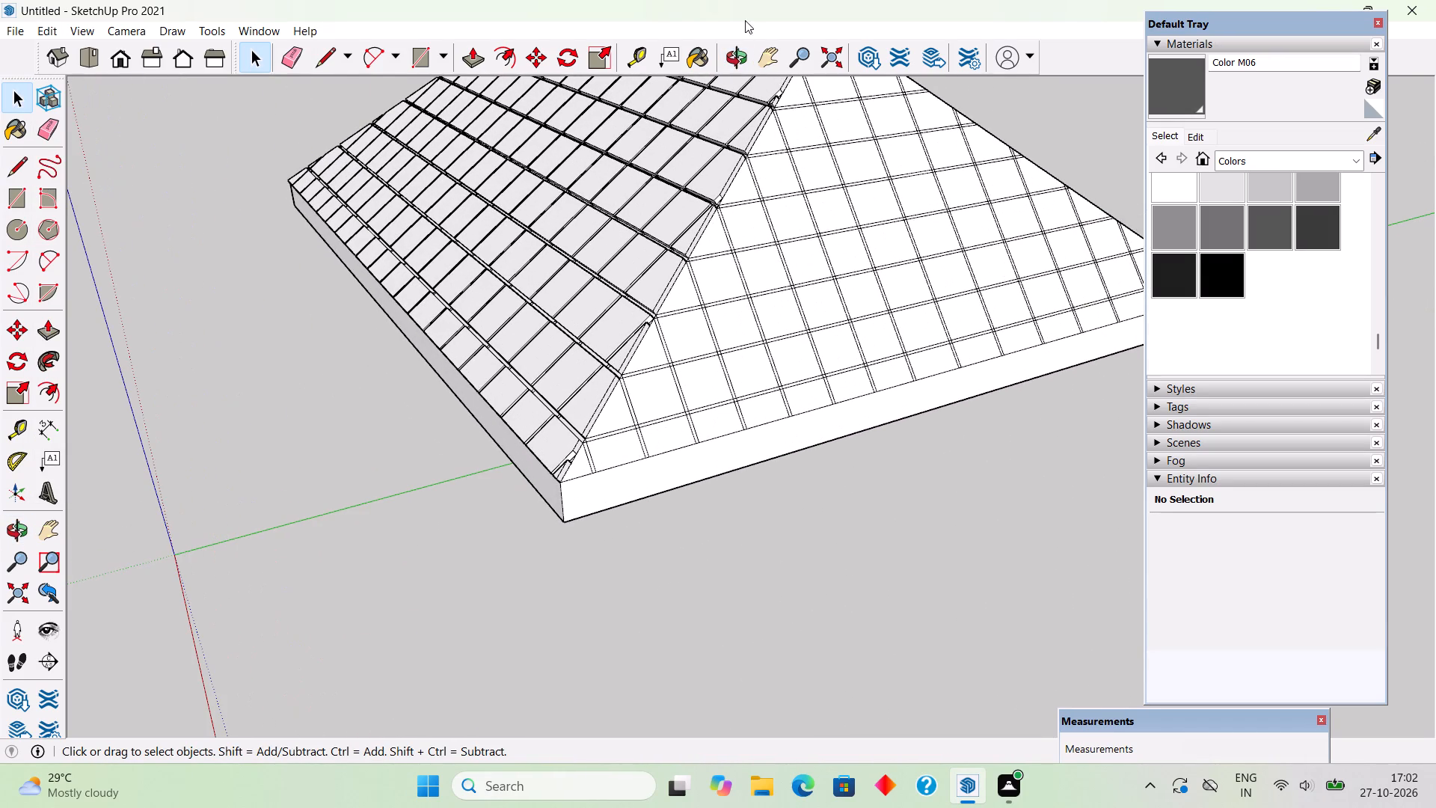
{"action": "scroll", "coordinate": [579, 501], "scroll_direction": "up", "scroll_amount": 5}
{"action": "middle_click_drag", "start_coordinate": [559, 457], "coordinate": [639, 472]}
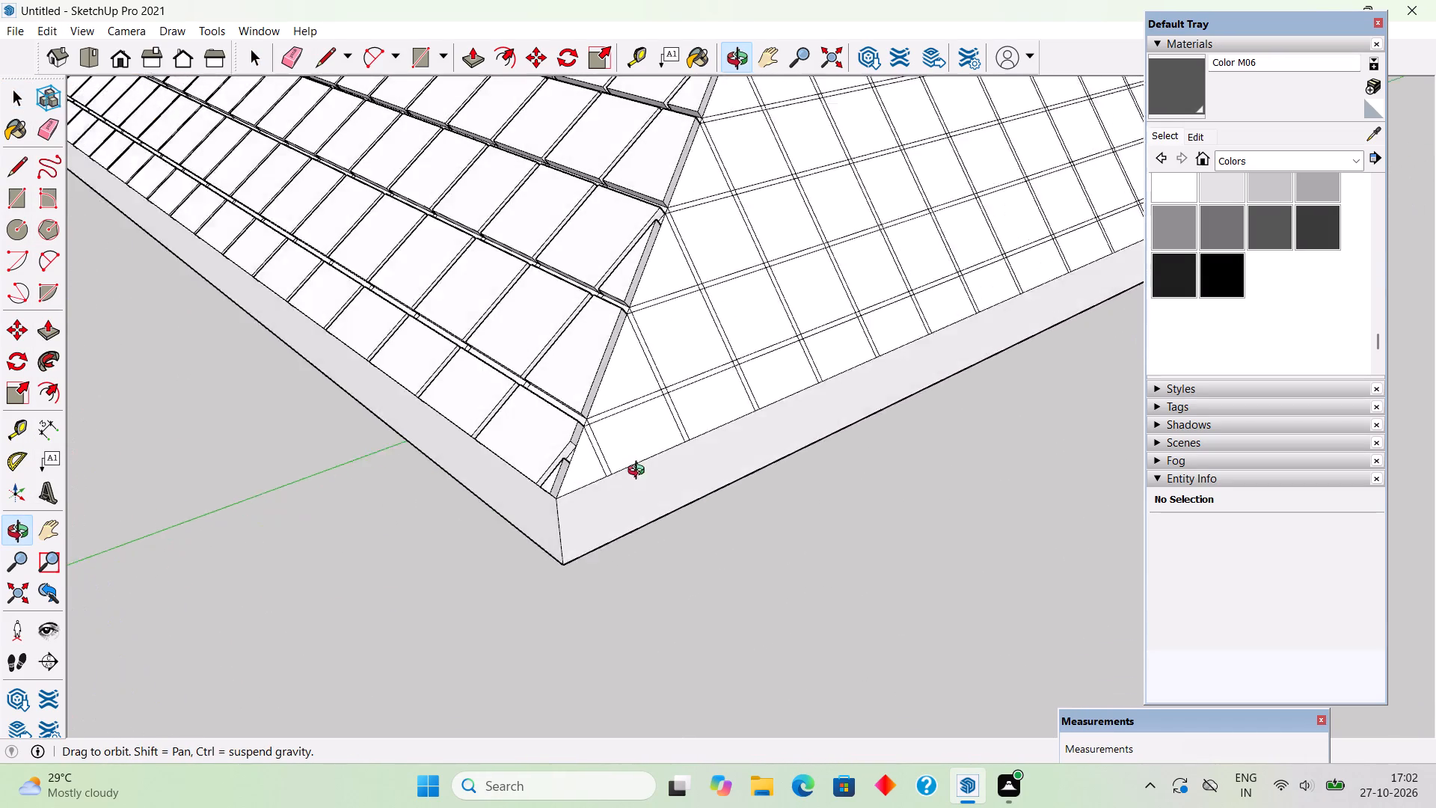
{"action": "middle_click_drag", "start_coordinate": [639, 472], "coordinate": [756, 488]}
{"action": "scroll", "coordinate": [621, 505], "scroll_direction": "up", "scroll_amount": 4}
{"action": "left_click", "coordinate": [604, 493]}
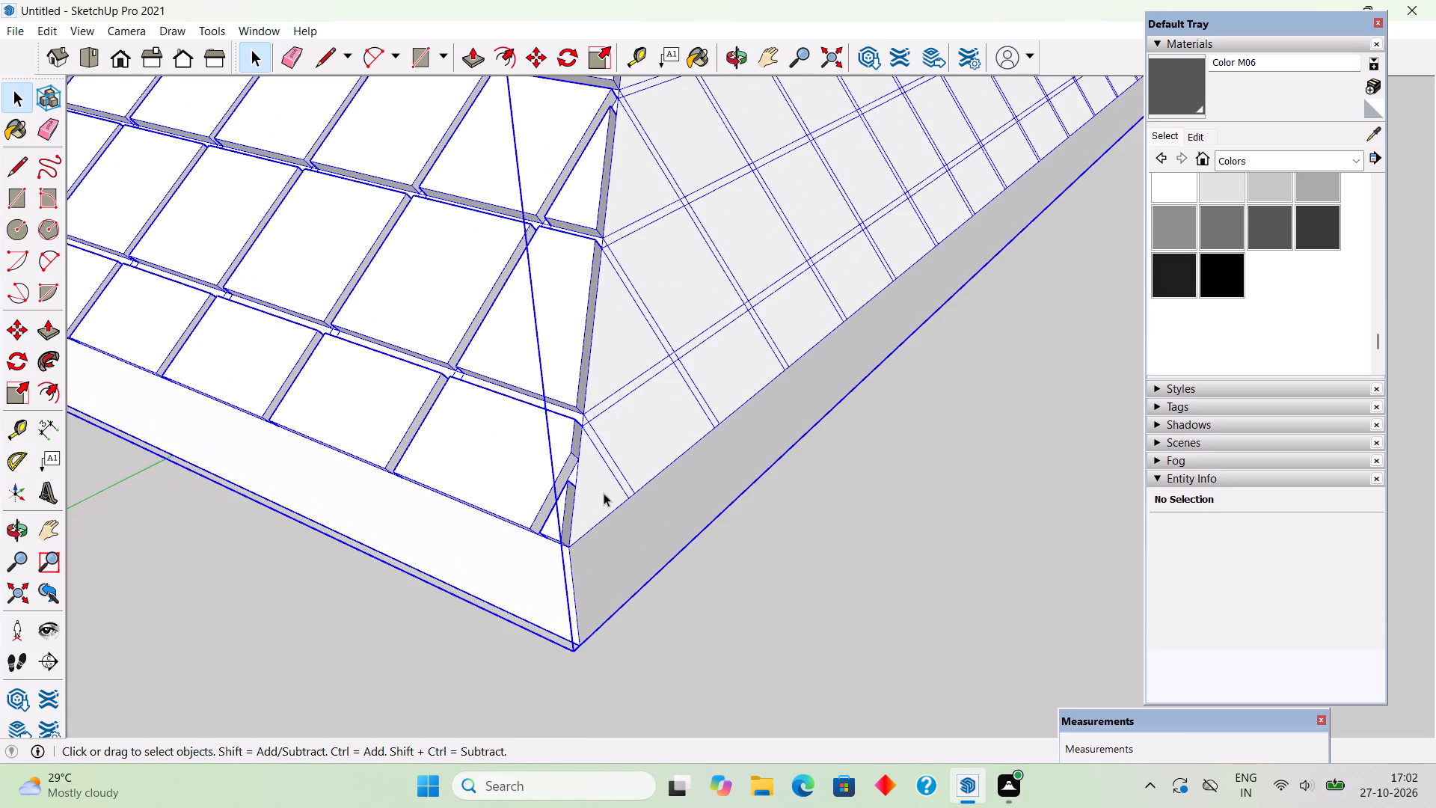
{"action": "triple_click", "coordinate": [604, 493]}
{"action": "left_click", "coordinate": [604, 493]}
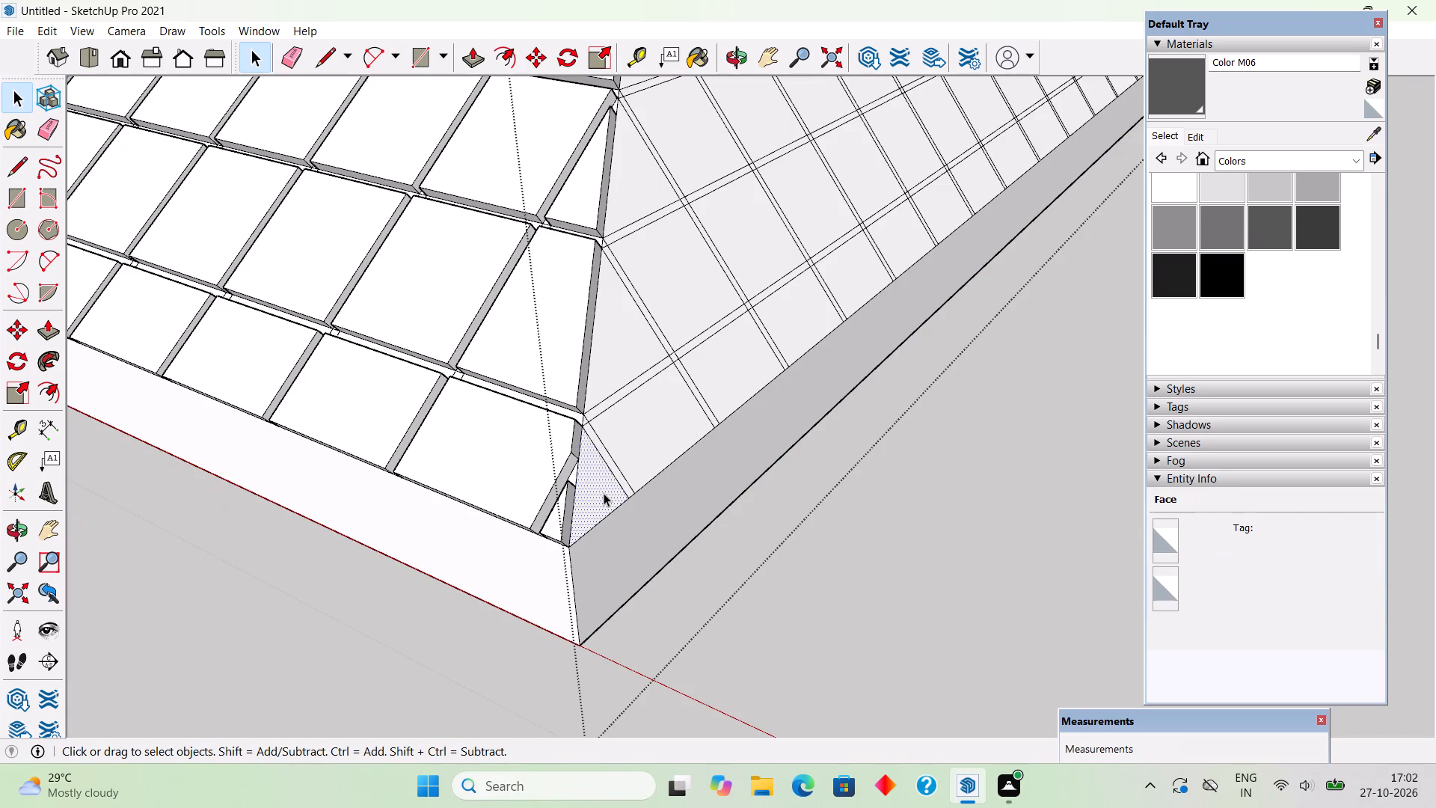
{"action": "key", "text": "p"}
{"action": "left_click", "coordinate": [604, 493]}
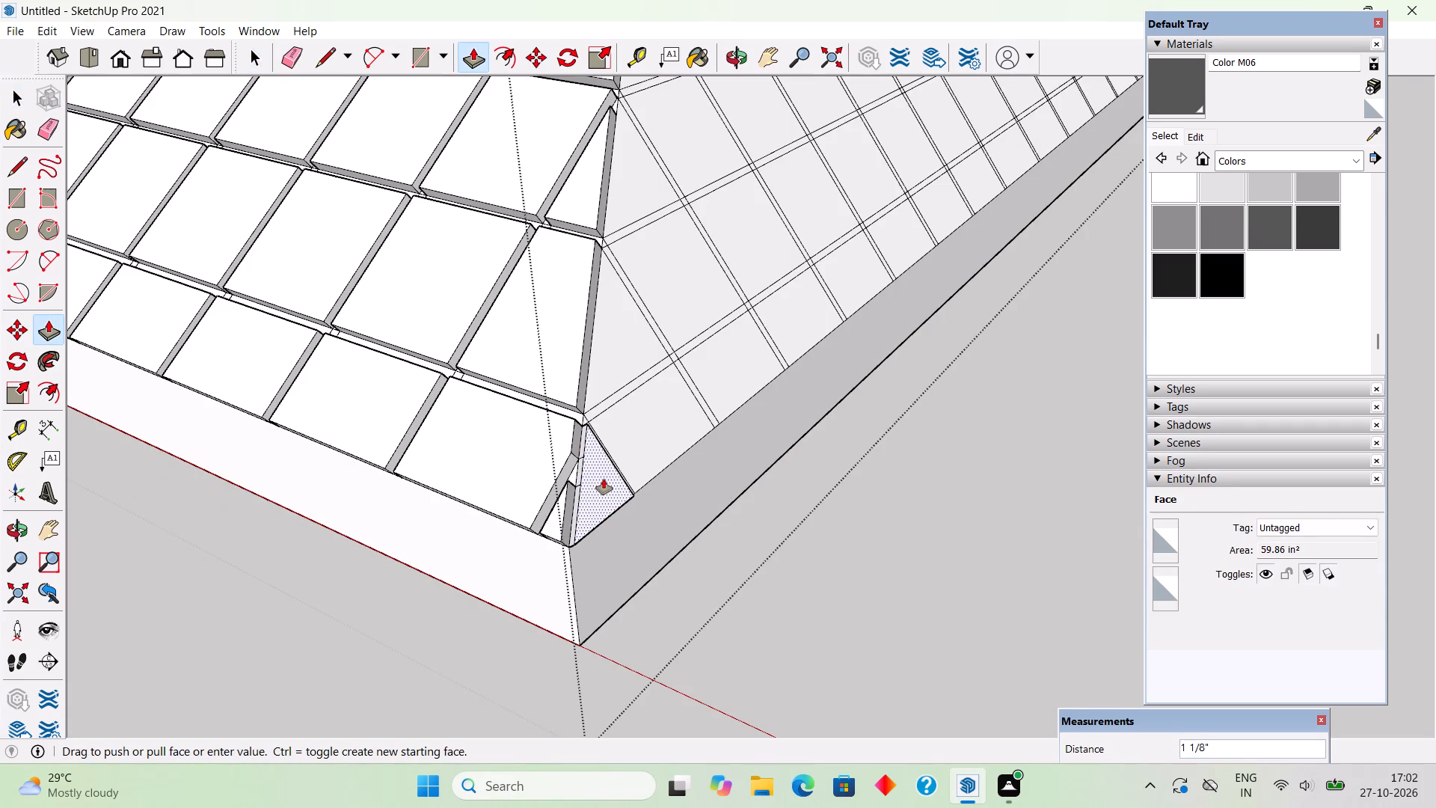
{"action": "type", "text": "2\""}
{"action": "key", "text": "Return"}
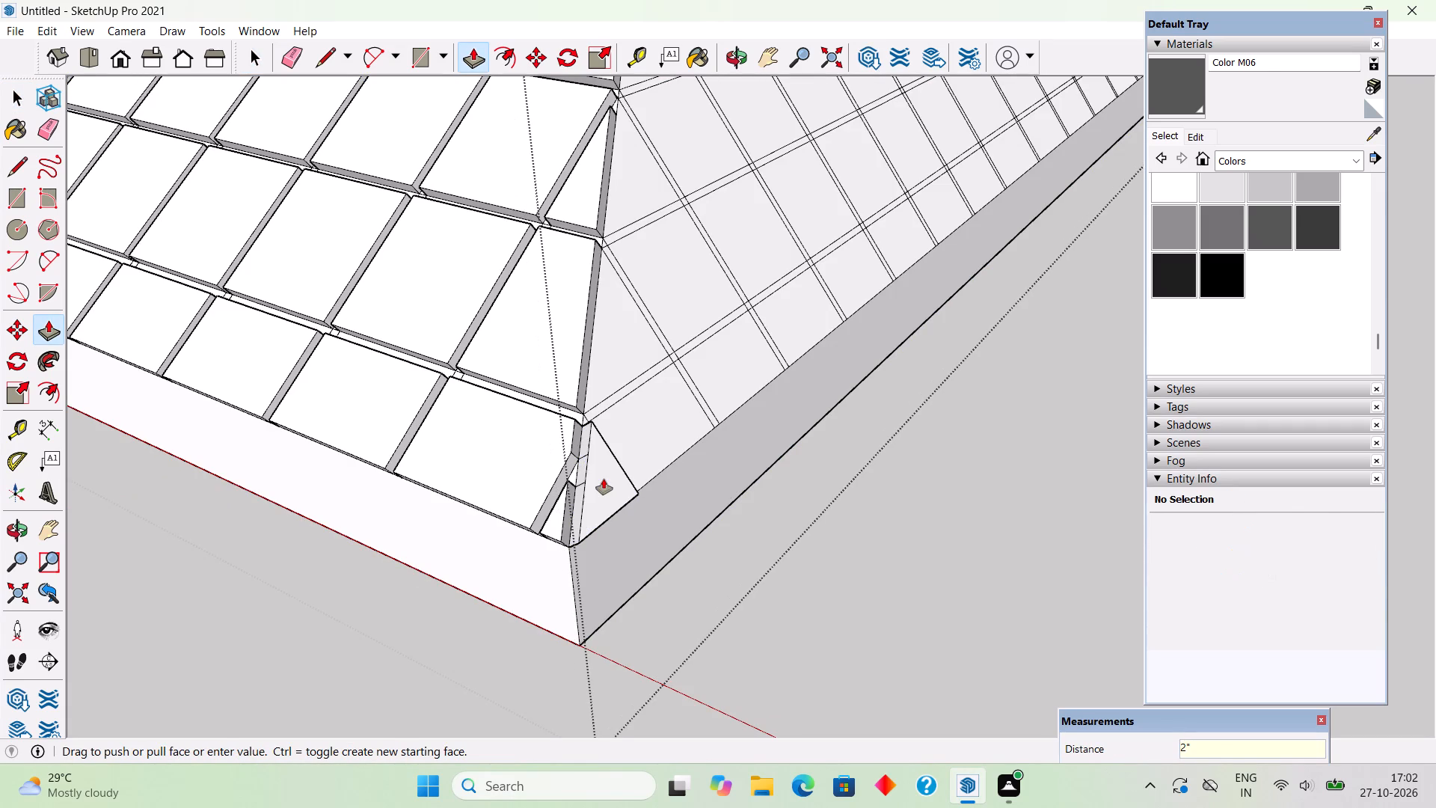
Repeat the 2" raise on the tiles beside the near hip in the lowest three courses of the end slope.
{"action": "double_click", "coordinate": [625, 379]}
{"action": "double_click", "coordinate": [660, 448]}
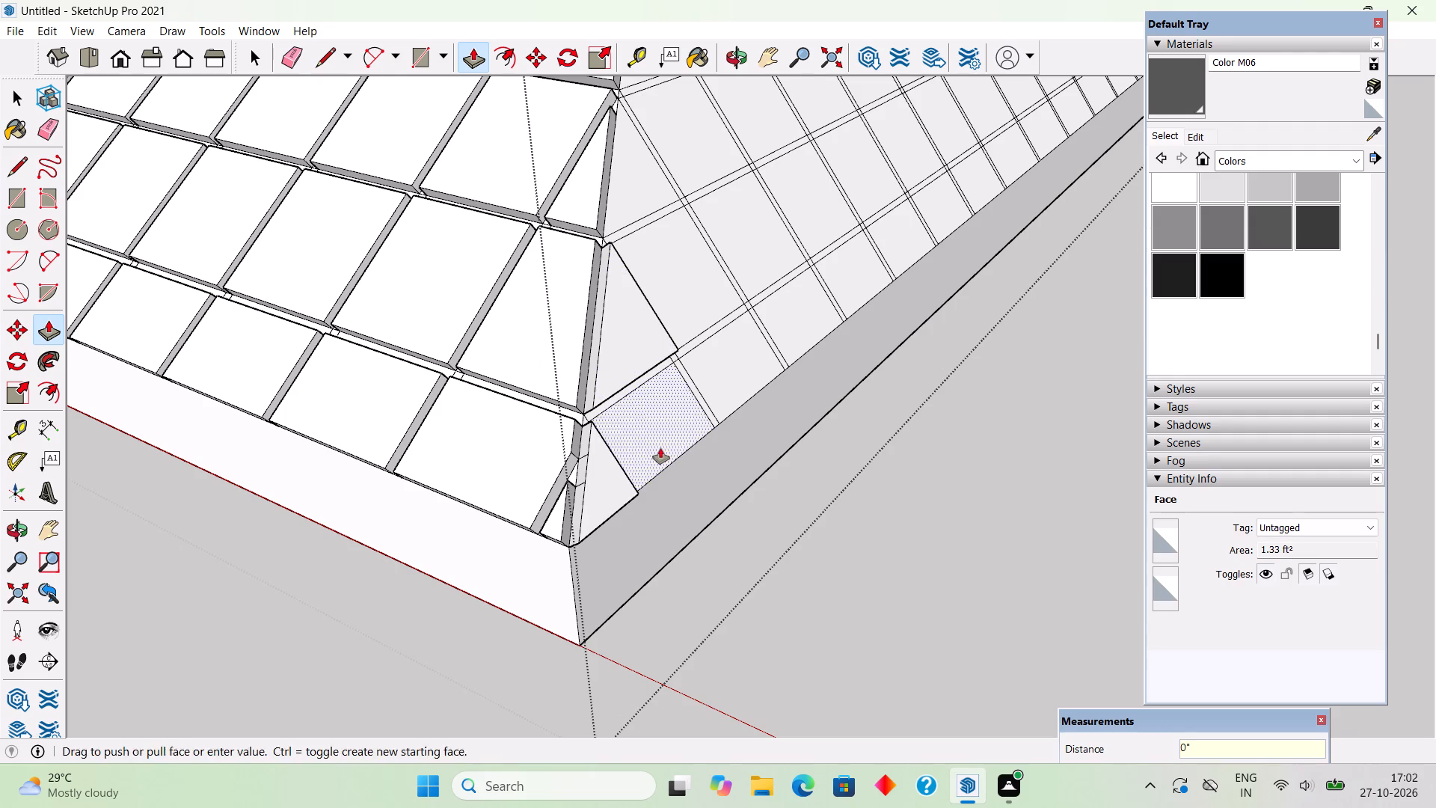
{"action": "double_click", "coordinate": [671, 307]}
{"action": "double_click", "coordinate": [717, 353]}
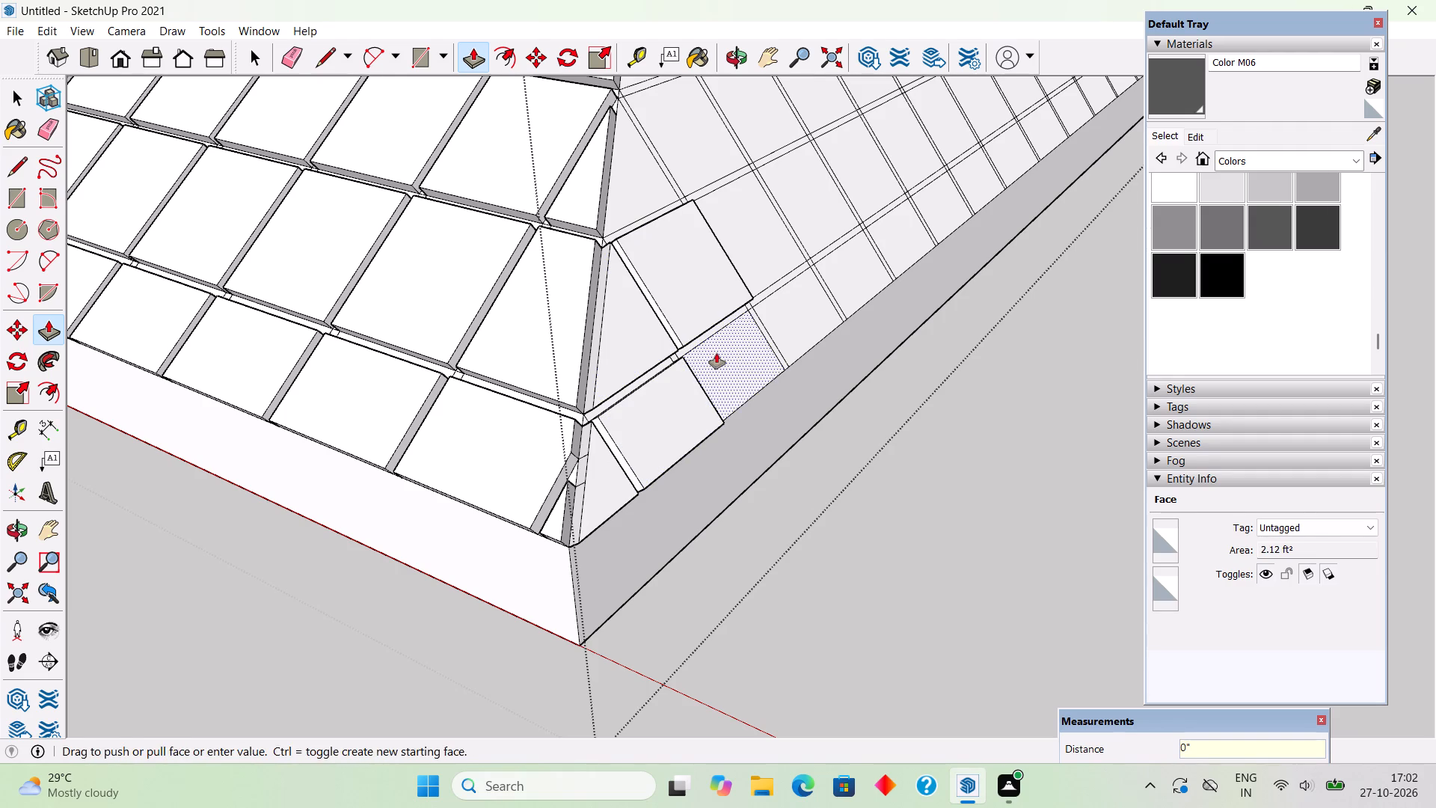
{"action": "double_click", "coordinate": [620, 206]}
{"action": "double_click", "coordinate": [695, 151]}
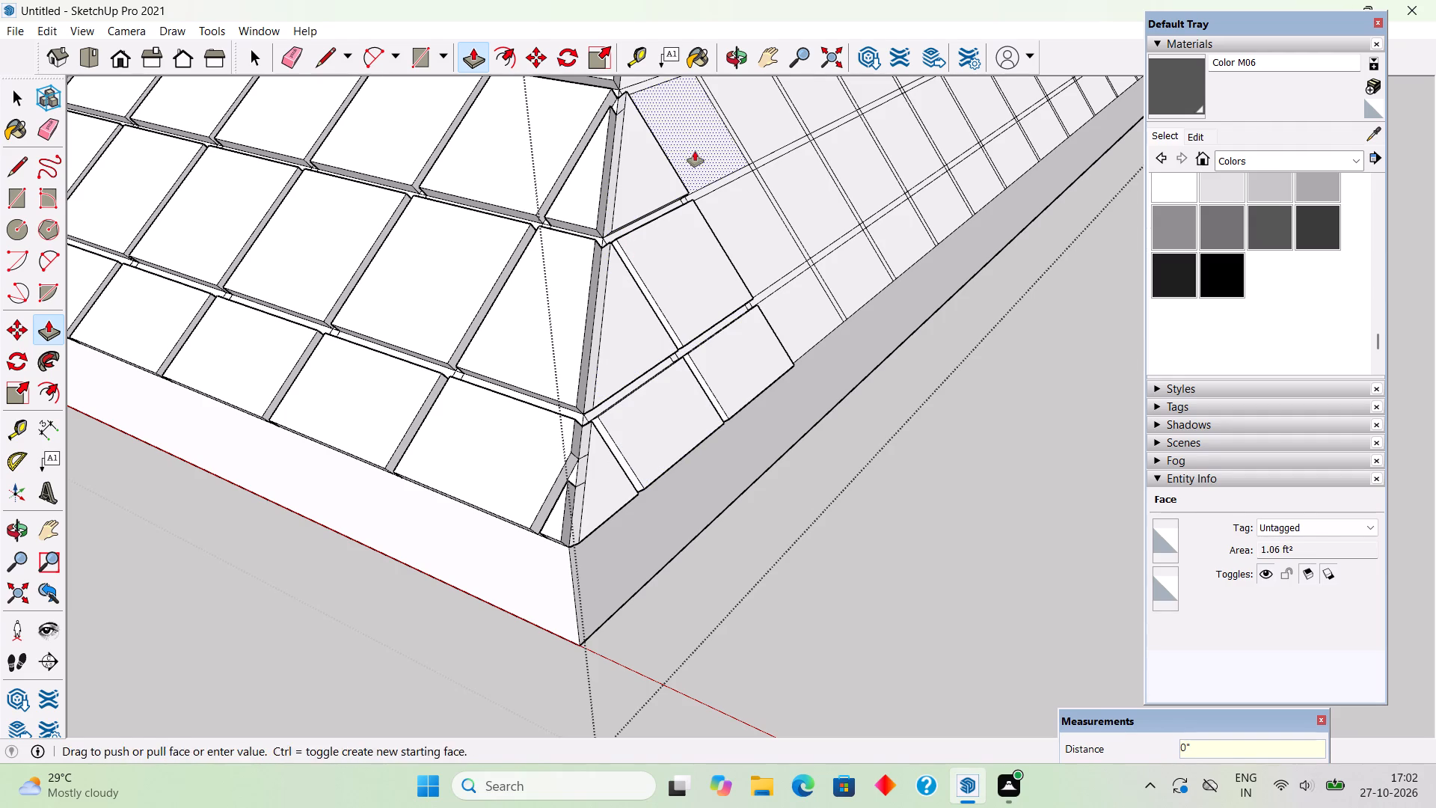
{"action": "double_click", "coordinate": [732, 206]}
{"action": "double_click", "coordinate": [817, 313]}
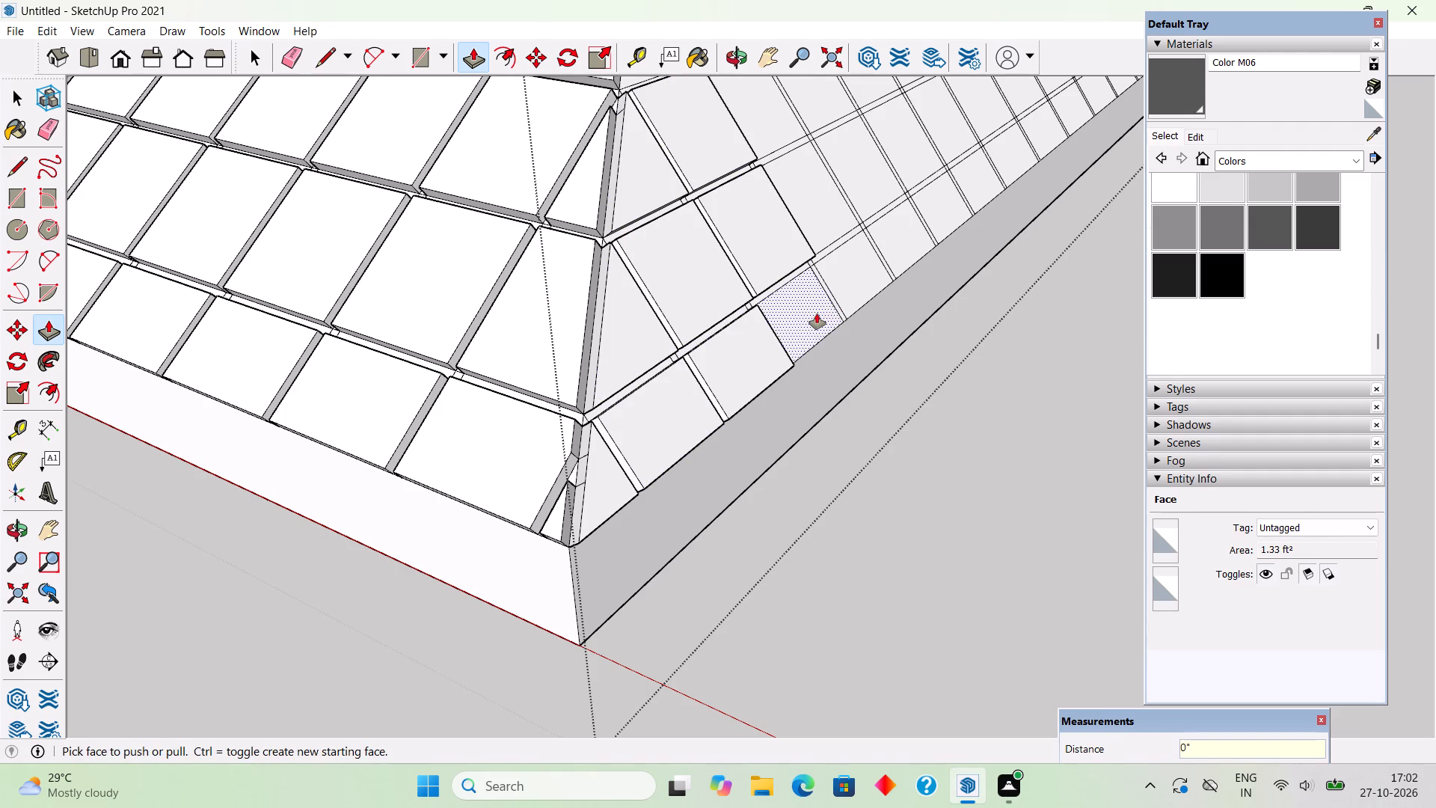
{"action": "double_click", "coordinate": [859, 282]}
Raise the hip-edge tiles of the fourth and fifth courses and the tiles beside them by the same 2".
{"action": "scroll", "coordinate": [732, 590], "scroll_direction": "down", "scroll_amount": 10}
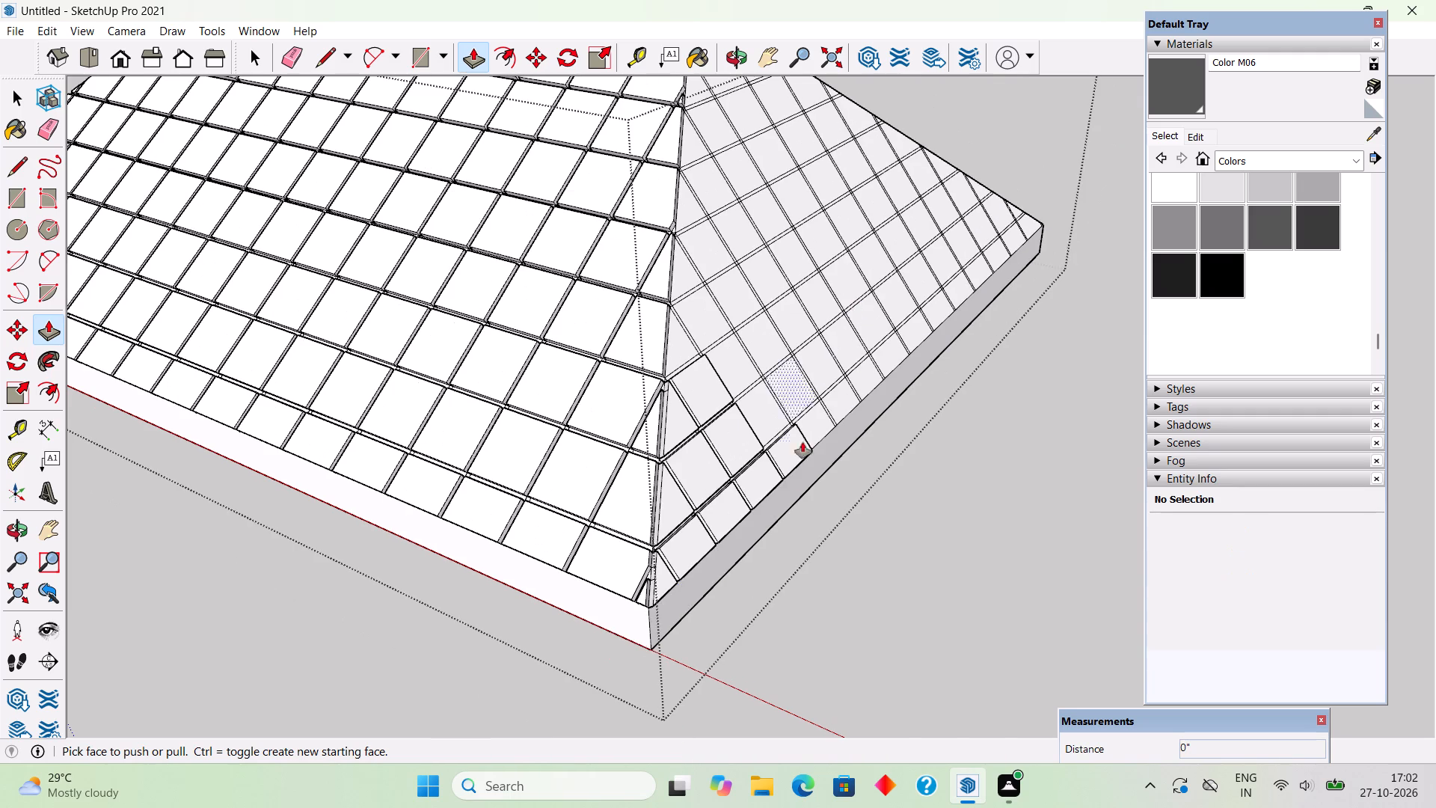
{"action": "scroll", "coordinate": [800, 459], "scroll_direction": "down", "scroll_amount": 4}
{"action": "scroll", "coordinate": [773, 362], "scroll_direction": "up", "scroll_amount": 5}
{"action": "double_click", "coordinate": [687, 413]}
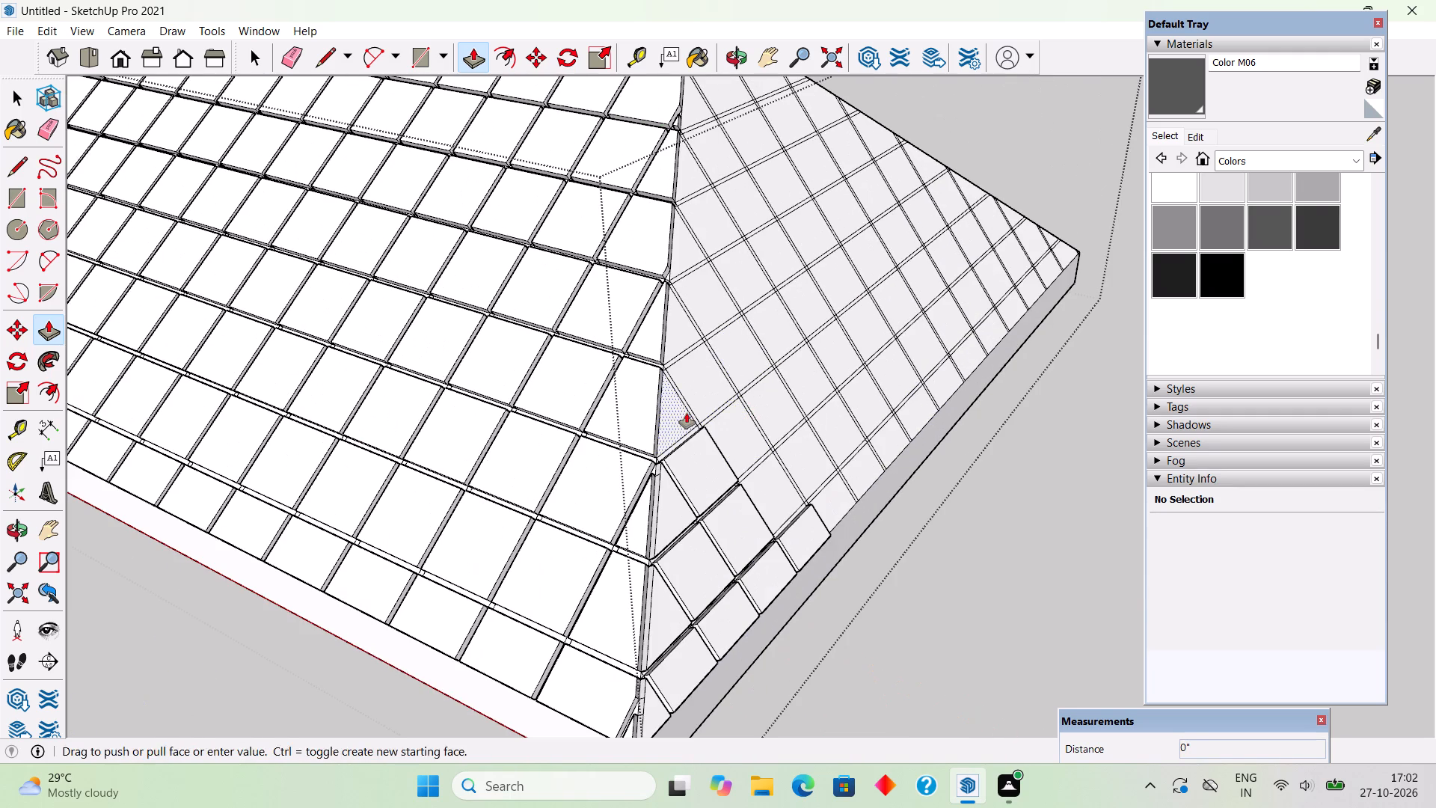
{"action": "double_click", "coordinate": [674, 332]}
{"action": "double_click", "coordinate": [700, 377]}
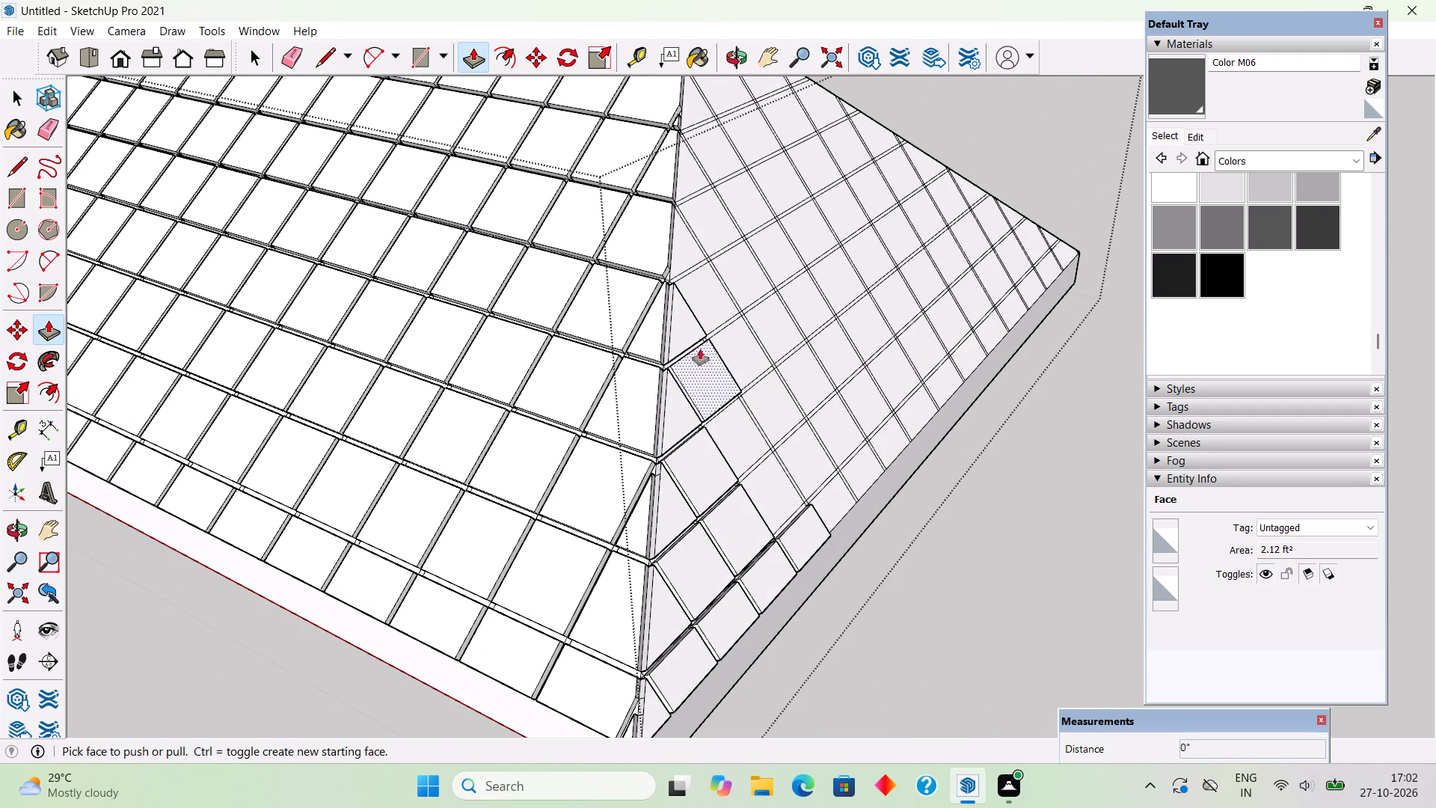
{"action": "double_click", "coordinate": [693, 290]}
{"action": "double_click", "coordinate": [735, 332]}
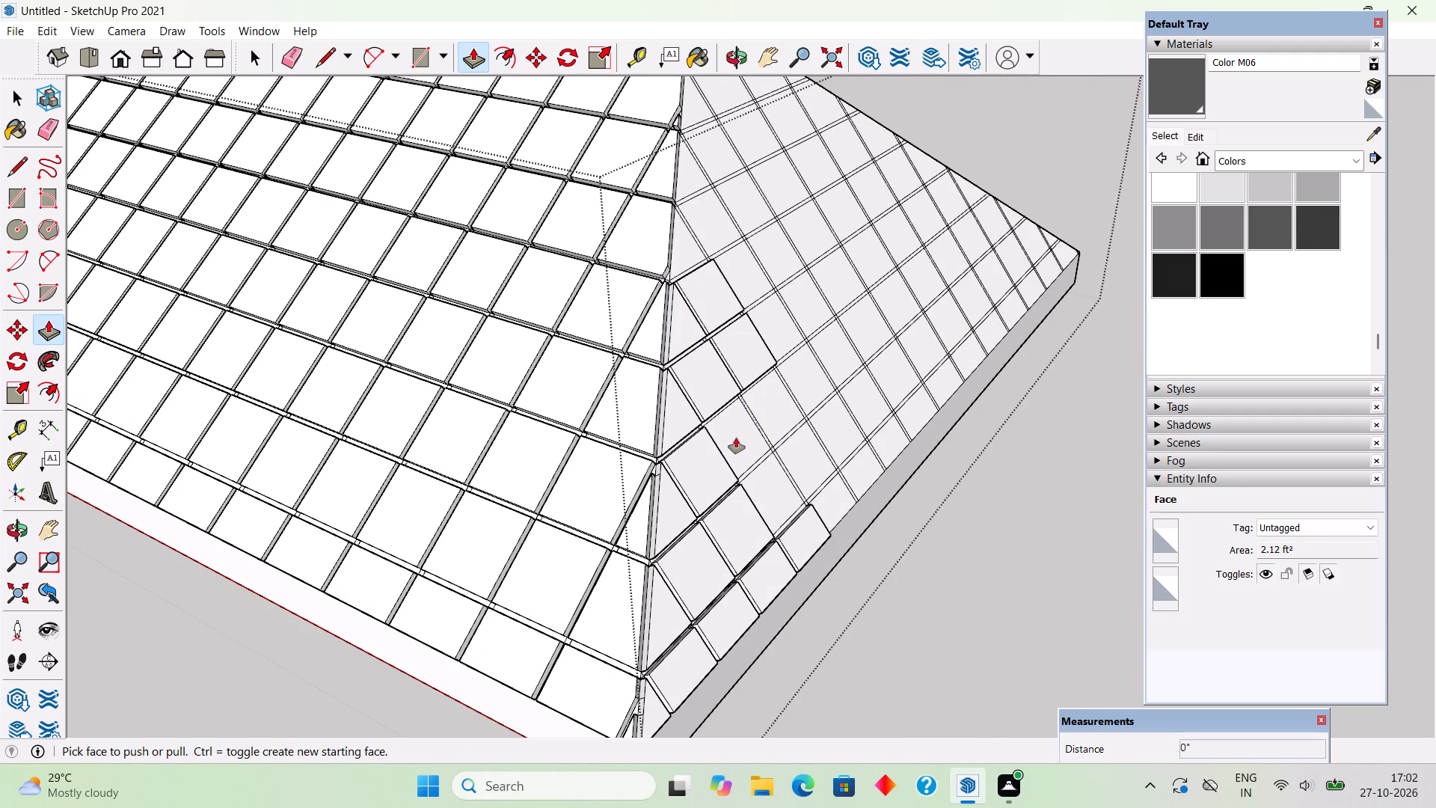
Raise more tiles in the lowest three courses, extending the raised block along the end slope.
{"action": "double_click", "coordinate": [736, 438]}
{"action": "double_click", "coordinate": [770, 401]}
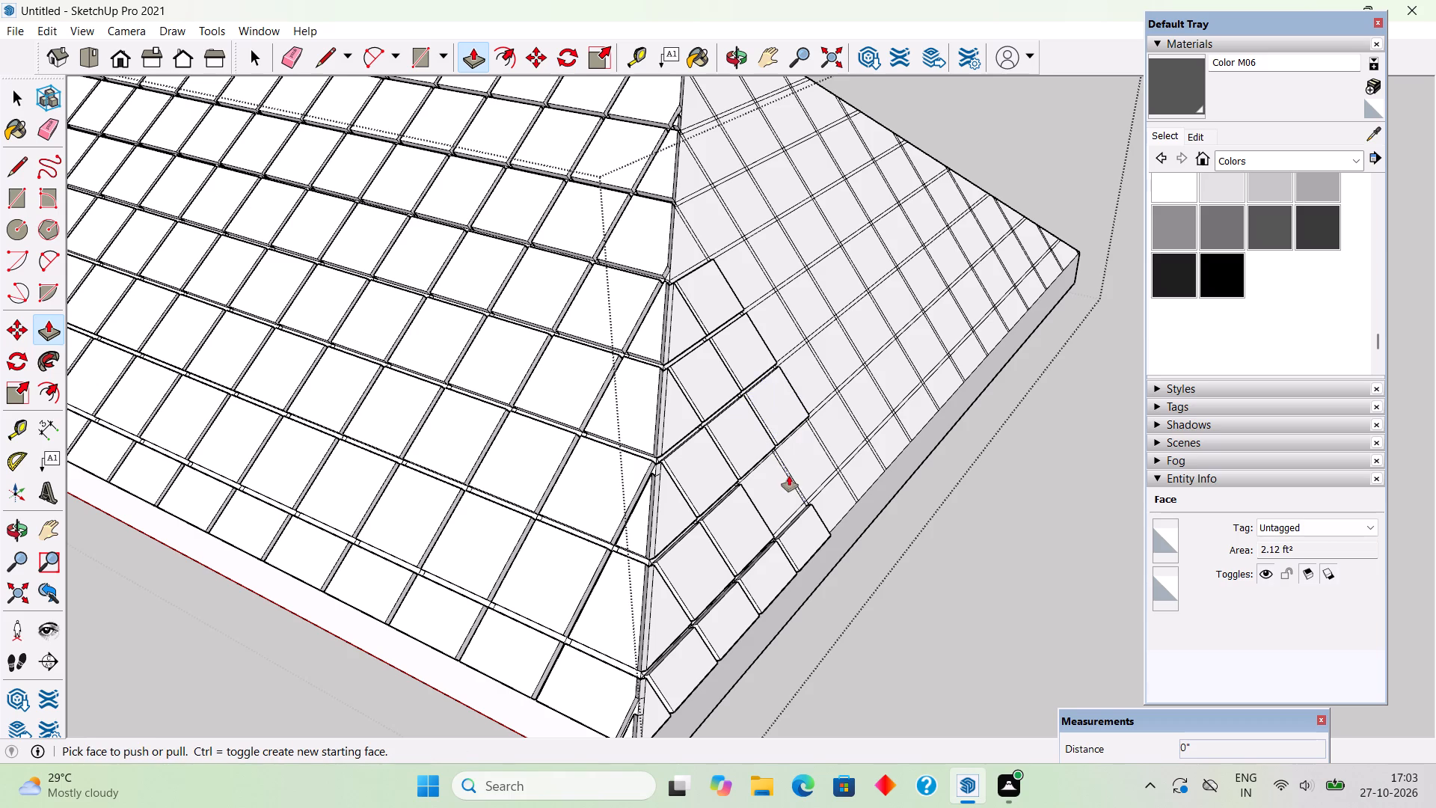
{"action": "left_click", "coordinate": [813, 453]}
{"action": "left_click", "coordinate": [841, 496]}
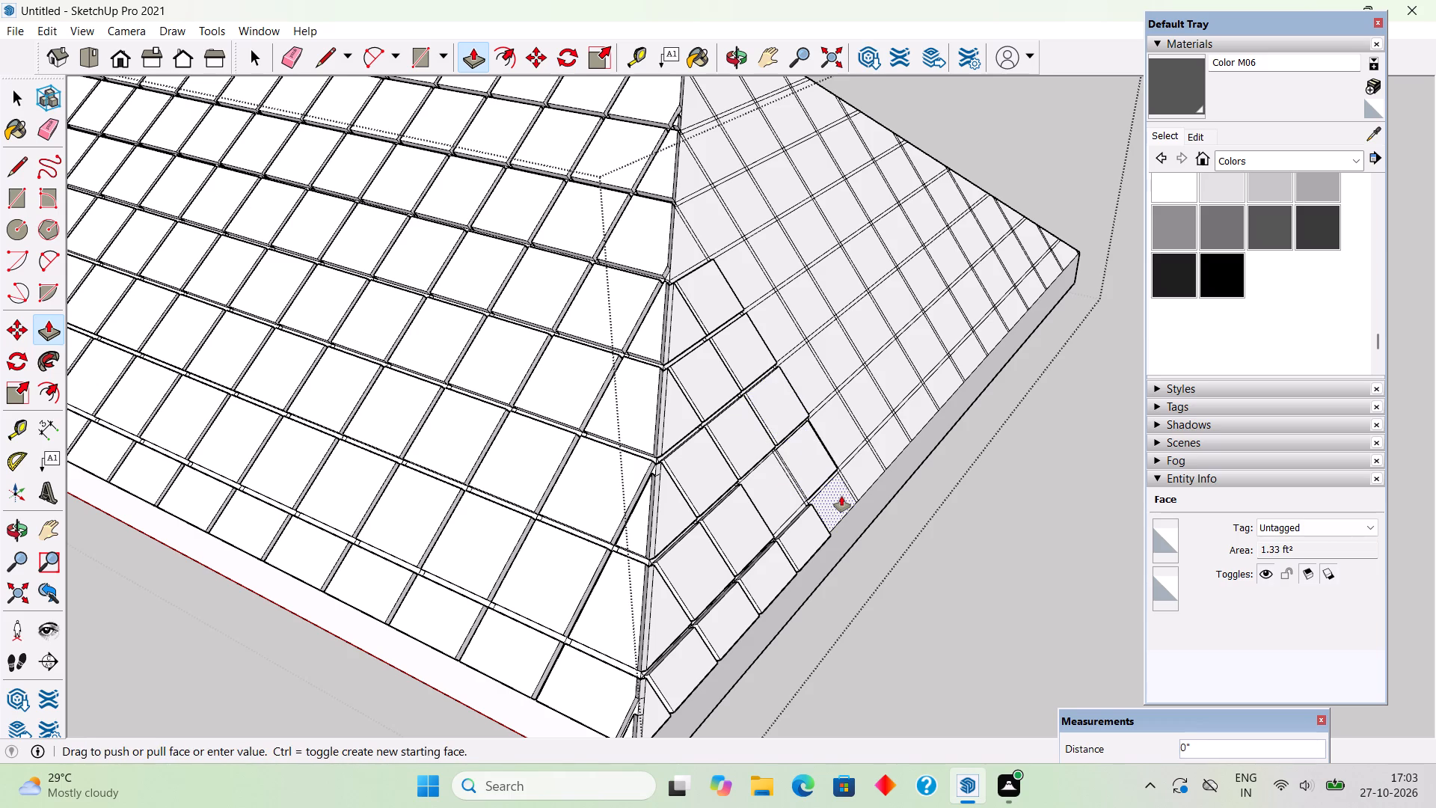
{"action": "left_click", "coordinate": [841, 496]}
{"action": "scroll", "coordinate": [815, 530], "scroll_direction": "up", "scroll_amount": 10}
{"action": "double_click", "coordinate": [760, 457]}
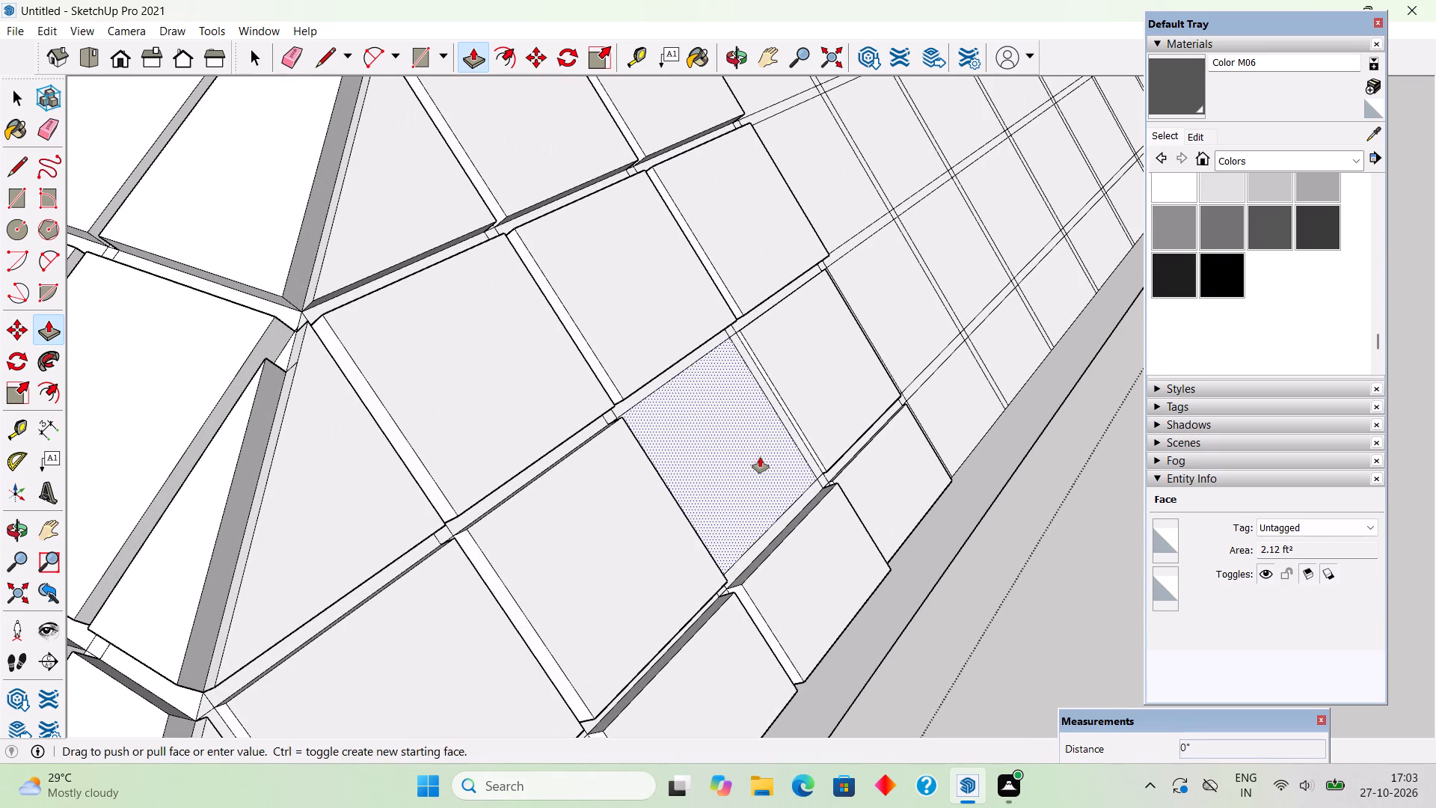
Pull the three thinner tiles at the far end of the two lowest courses flush with their neighbours, about 1 7/16" more.
{"action": "middle_click_drag", "start_coordinate": [675, 591], "coordinate": [562, 331]}
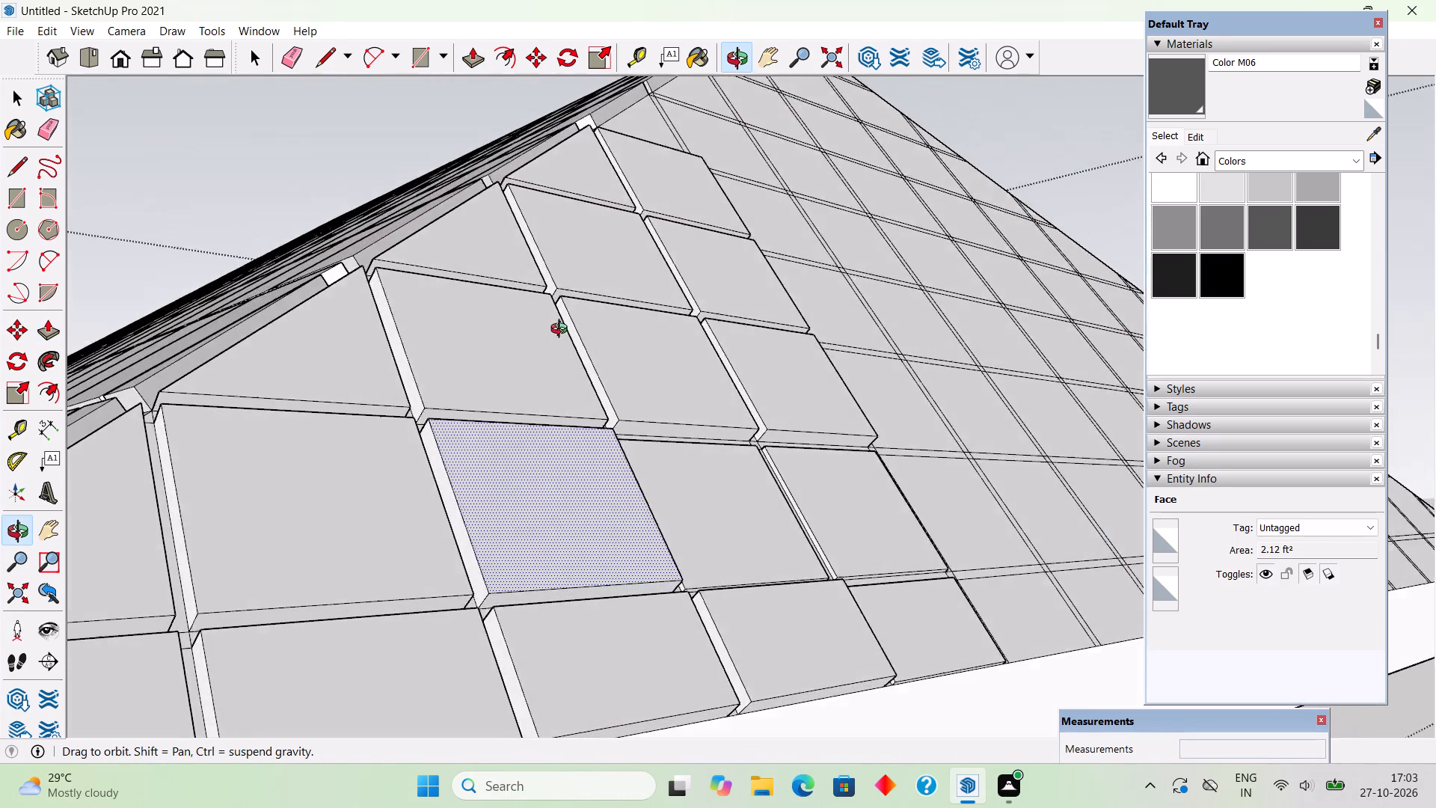
{"action": "middle_click_drag", "start_coordinate": [562, 331], "coordinate": [559, 352]}
{"action": "left_click", "coordinate": [681, 482]}
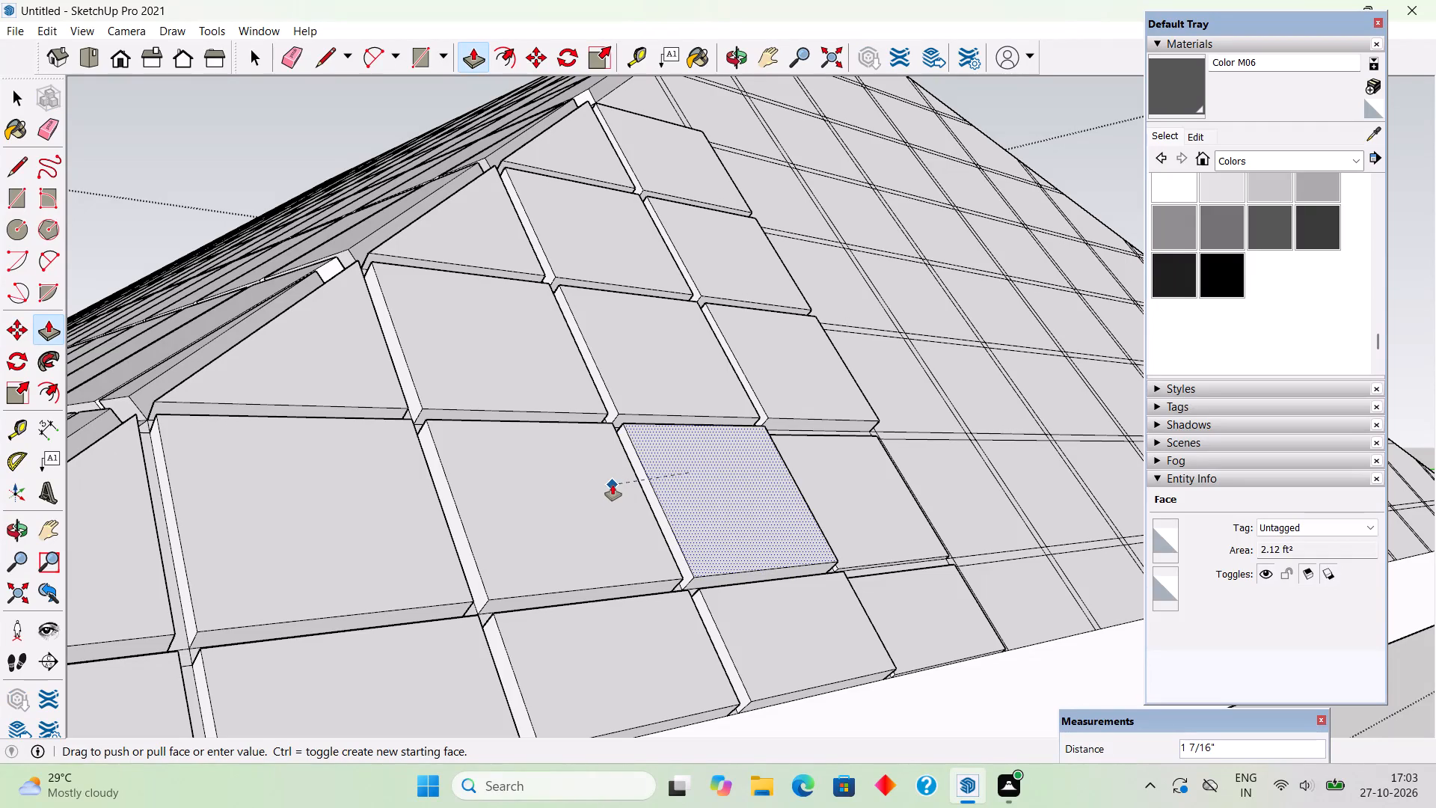
{"action": "left_click", "coordinate": [613, 485]}
{"action": "left_click", "coordinate": [851, 483]}
{"action": "left_click", "coordinate": [779, 489]}
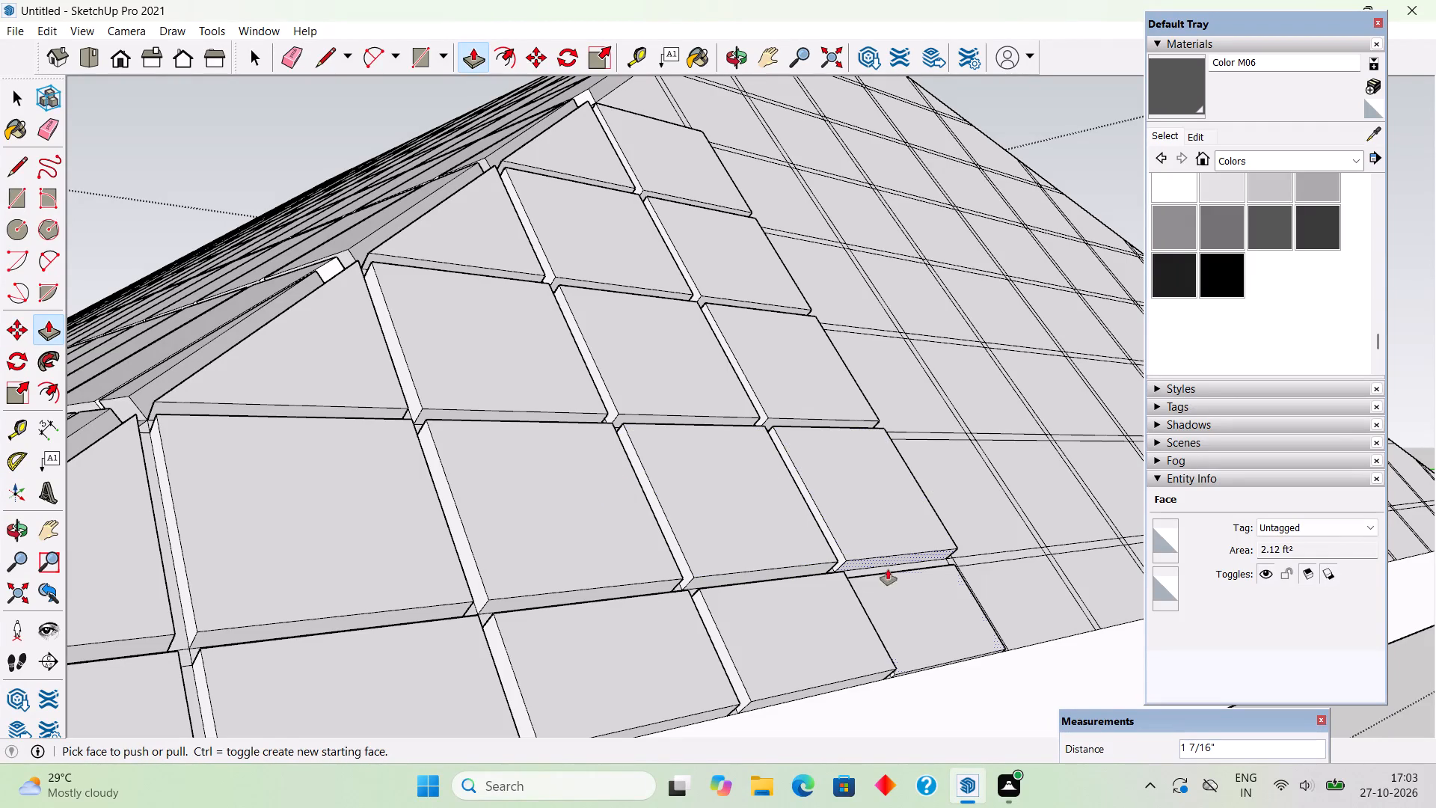
{"action": "left_click", "coordinate": [898, 588]}
{"action": "left_click", "coordinate": [838, 616]}
Repeat the last raise on the sixth course's triangular hip-edge tile and the full tile beside it.
{"action": "scroll", "coordinate": [515, 506], "scroll_direction": "down", "scroll_amount": 5}
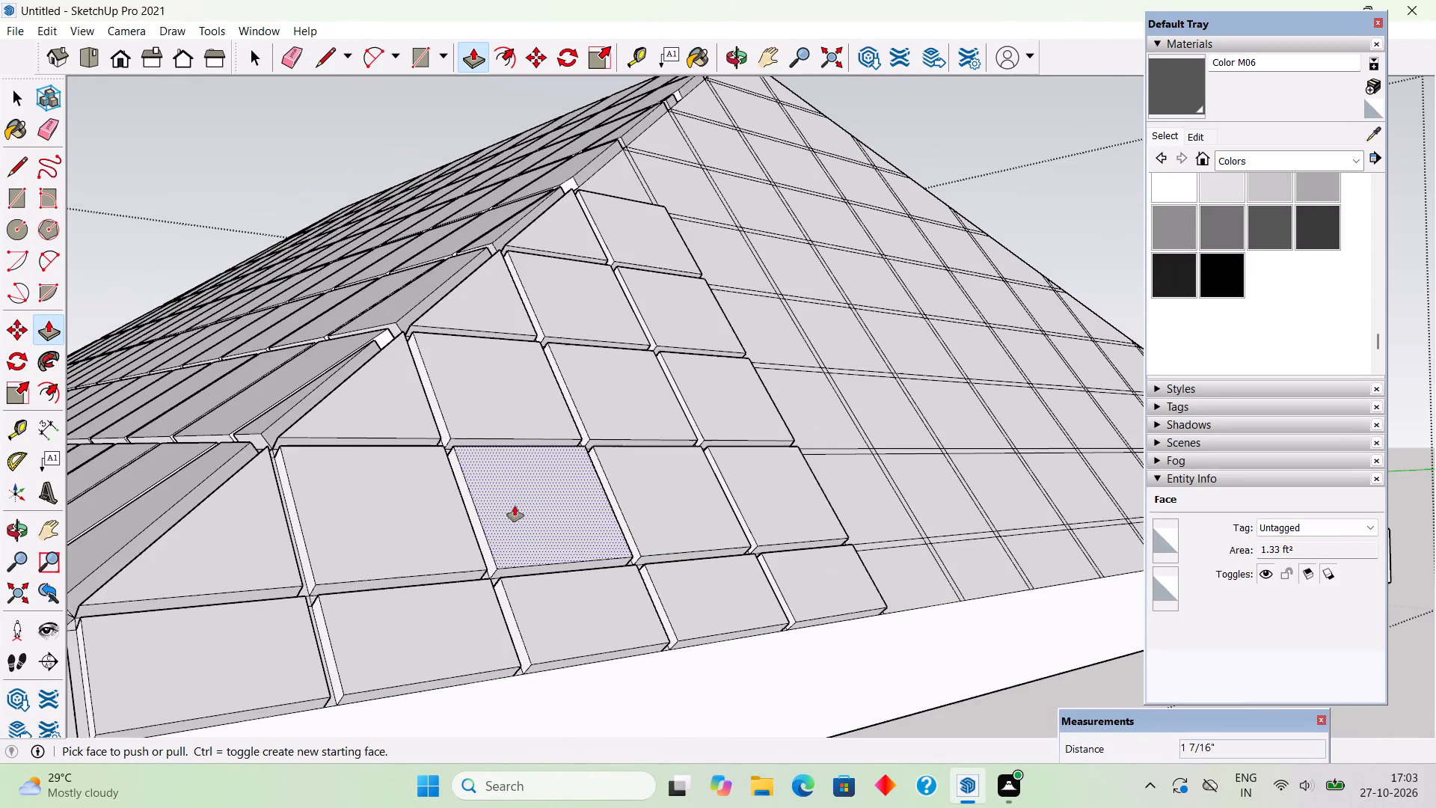
{"action": "scroll", "coordinate": [514, 505], "scroll_direction": "down", "scroll_amount": 4}
{"action": "middle_click_drag", "start_coordinate": [563, 458], "coordinate": [509, 643]}
{"action": "scroll", "coordinate": [536, 480], "scroll_direction": "up", "scroll_amount": 3}
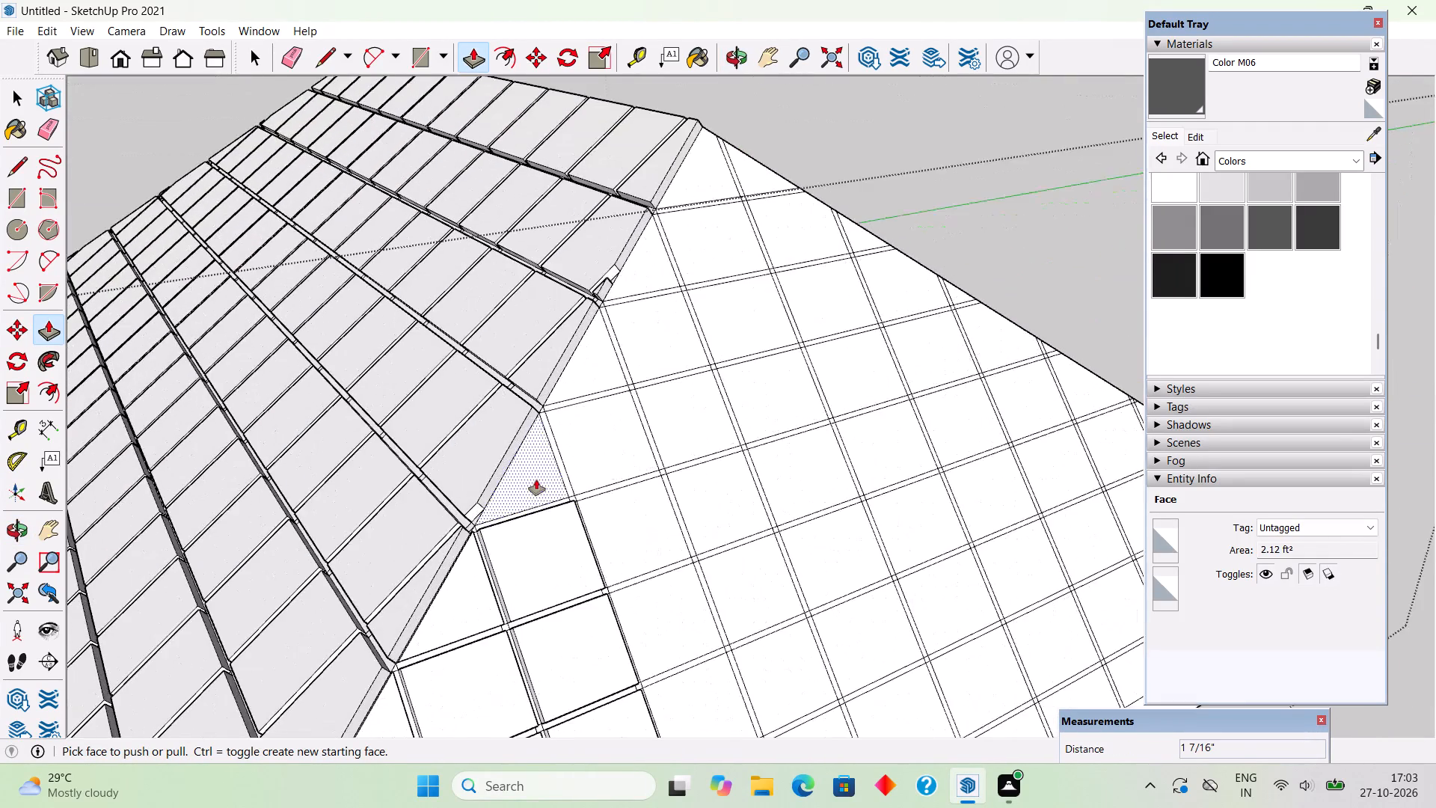
{"action": "middle_click_drag", "start_coordinate": [557, 486], "coordinate": [312, 333]}
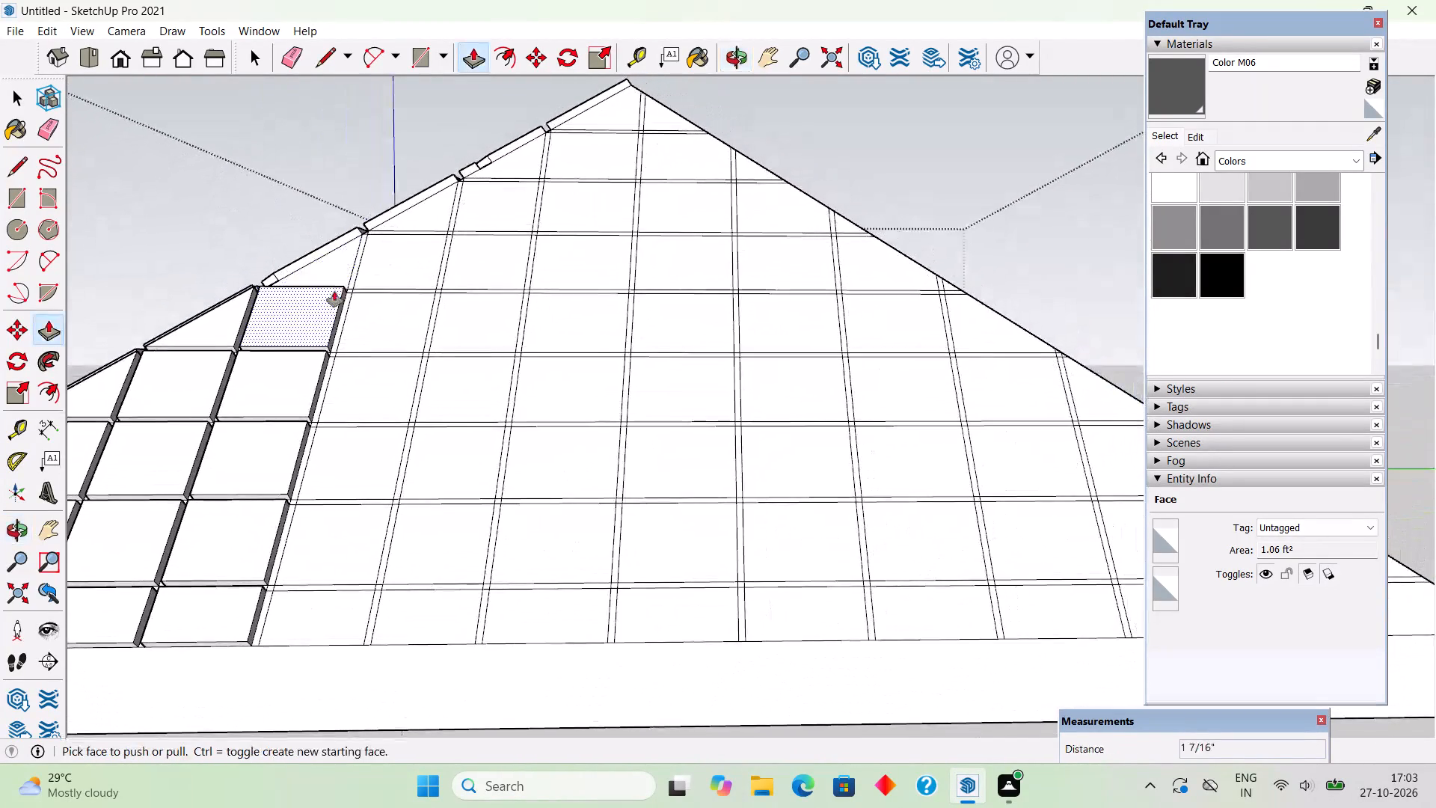
{"action": "double_click", "coordinate": [336, 262]}
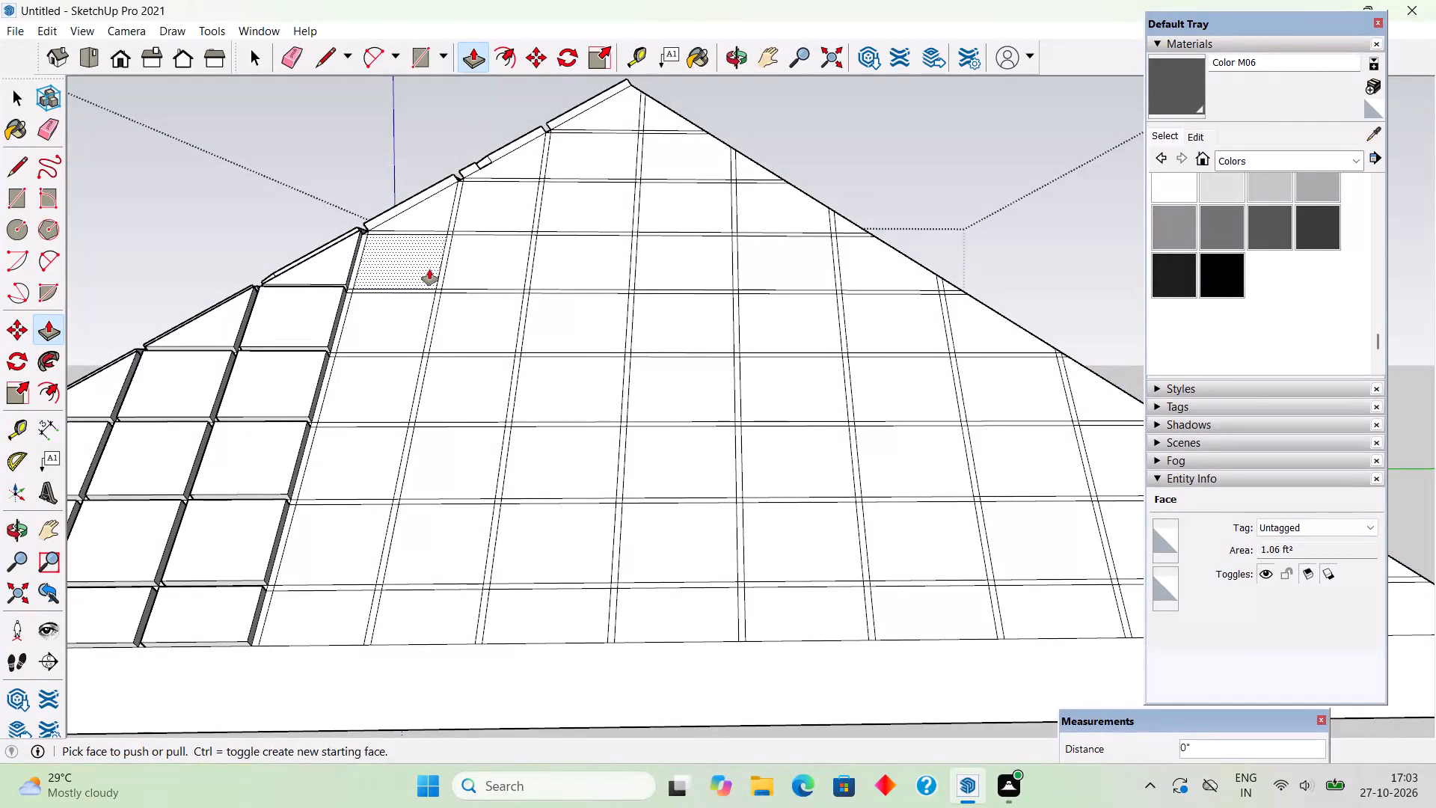
{"action": "double_click", "coordinate": [429, 269]}
Raise the next tiles in the fourth to sixth courses, matching the first fifth-course tile to its raised neighbour.
{"action": "middle_click_drag", "start_coordinate": [326, 379], "coordinate": [862, 425]}
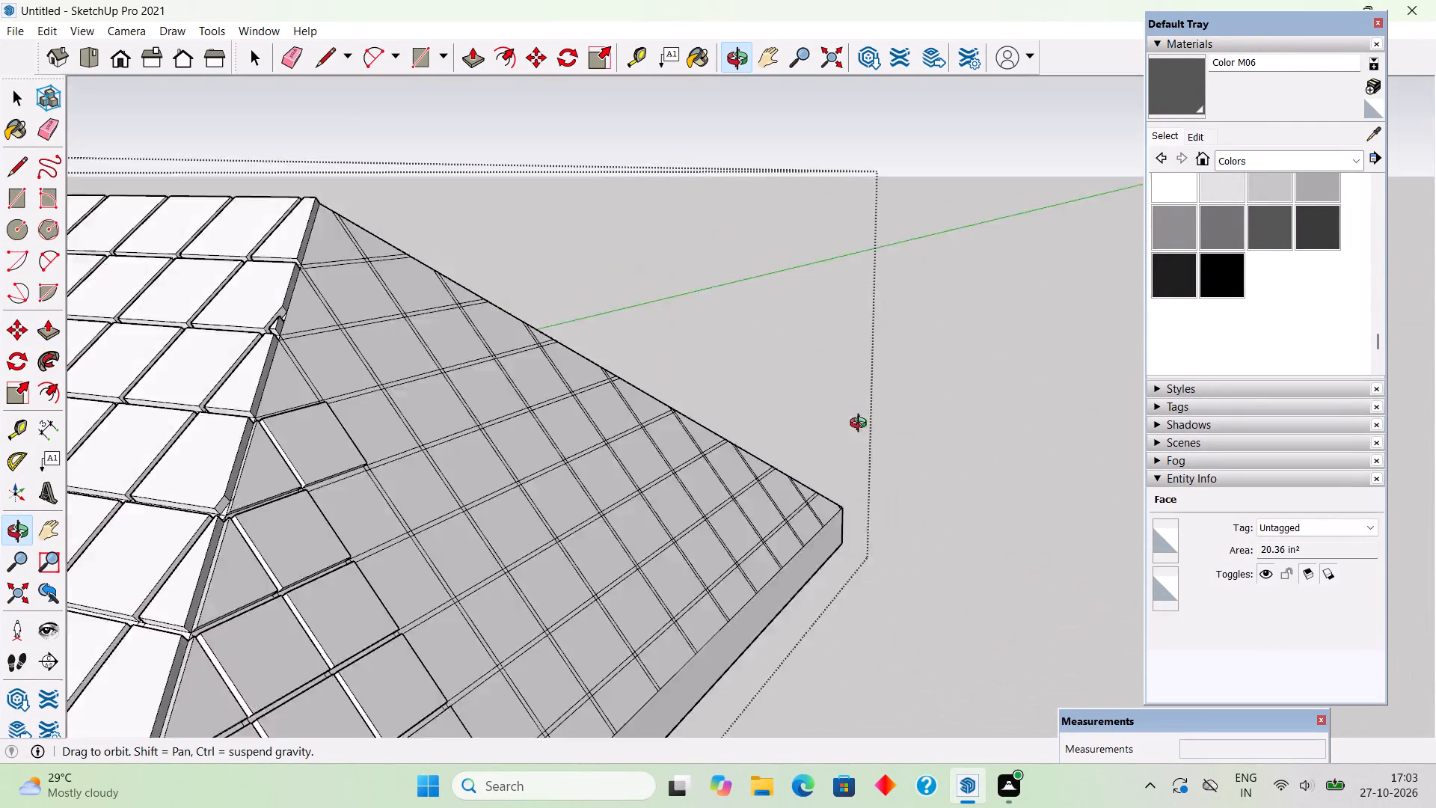
{"action": "middle_click_drag", "start_coordinate": [862, 425], "coordinate": [313, 417]}
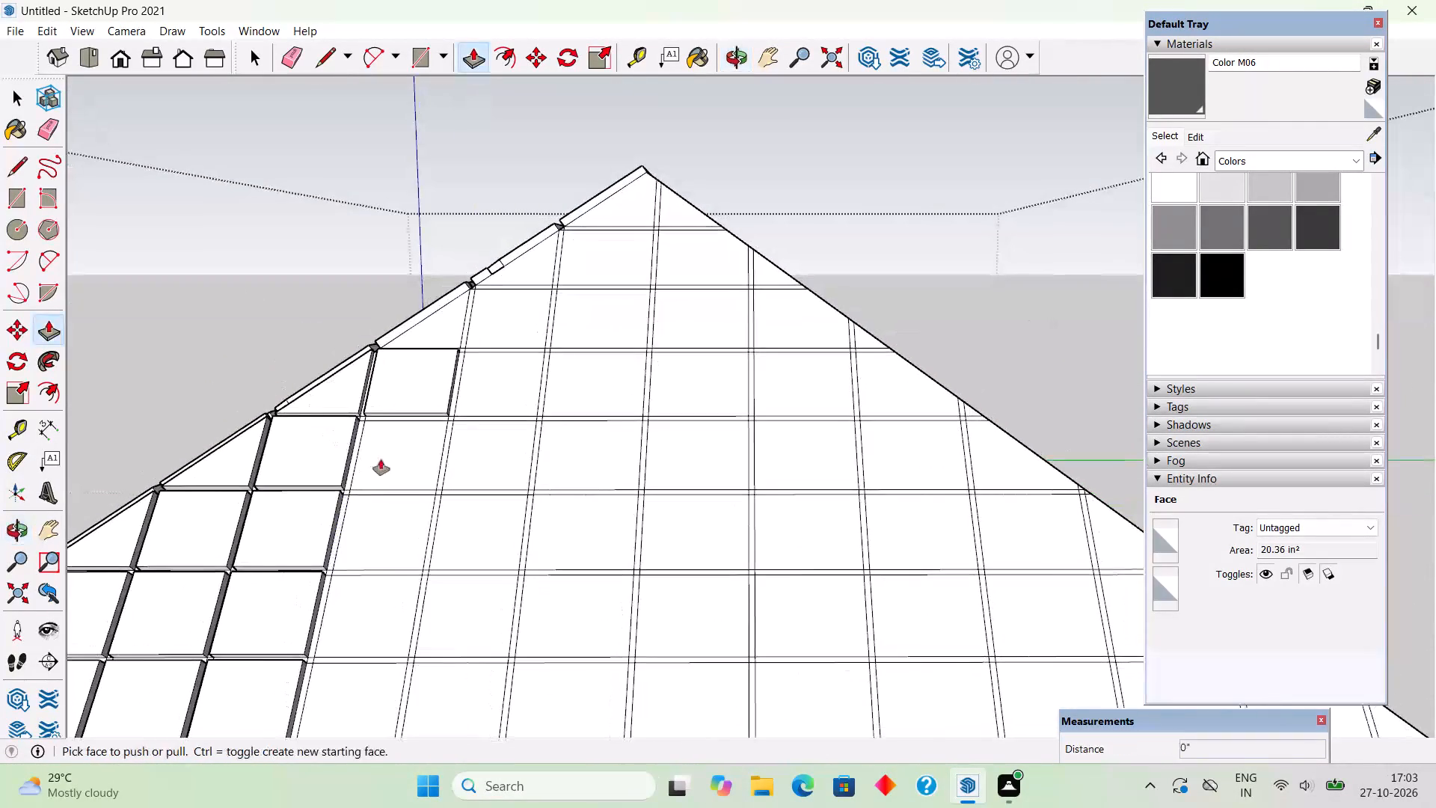
{"action": "left_click", "coordinate": [381, 459]}
{"action": "left_click", "coordinate": [311, 448]}
{"action": "double_click", "coordinate": [378, 520]}
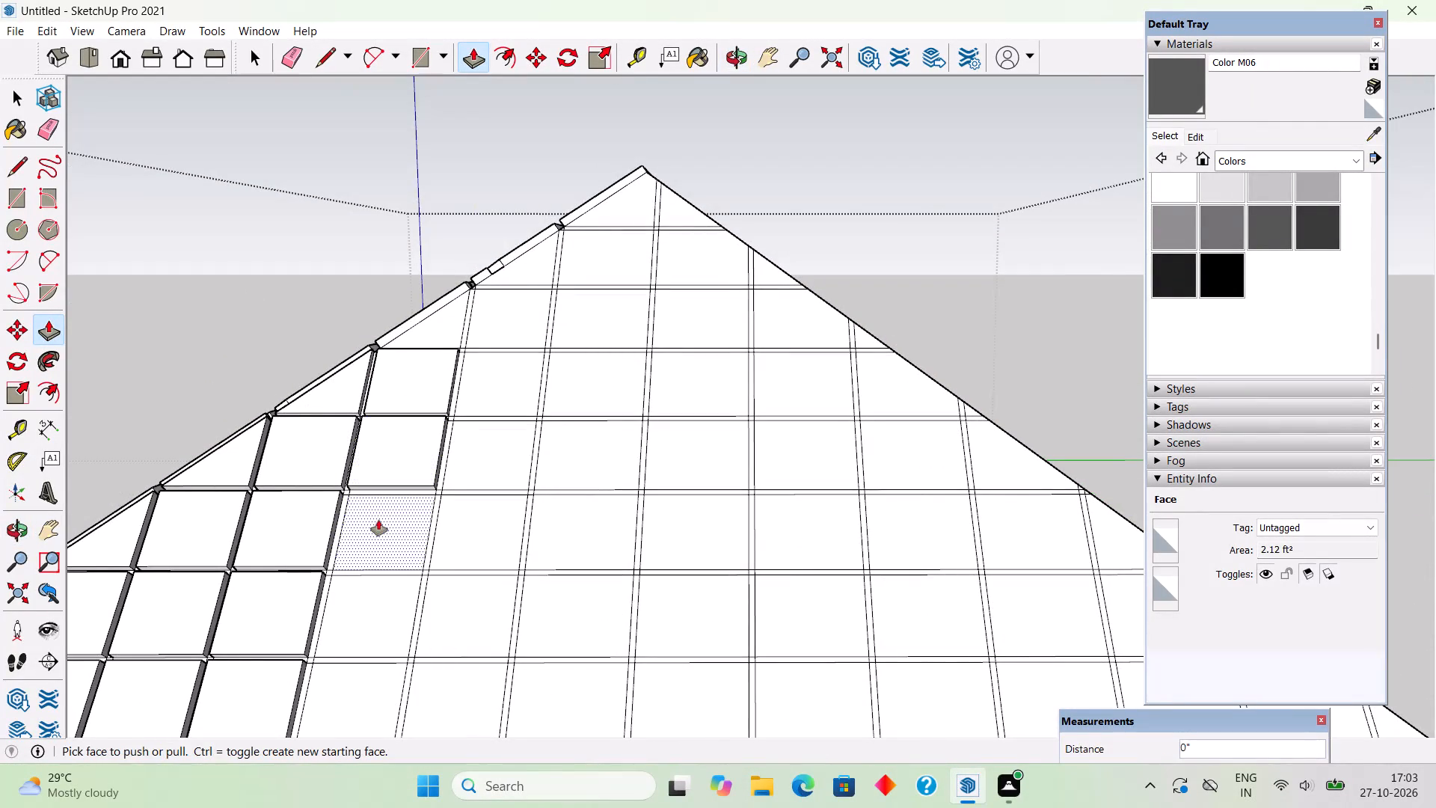
{"action": "double_click", "coordinate": [470, 451]}
{"action": "double_click", "coordinate": [482, 378]}
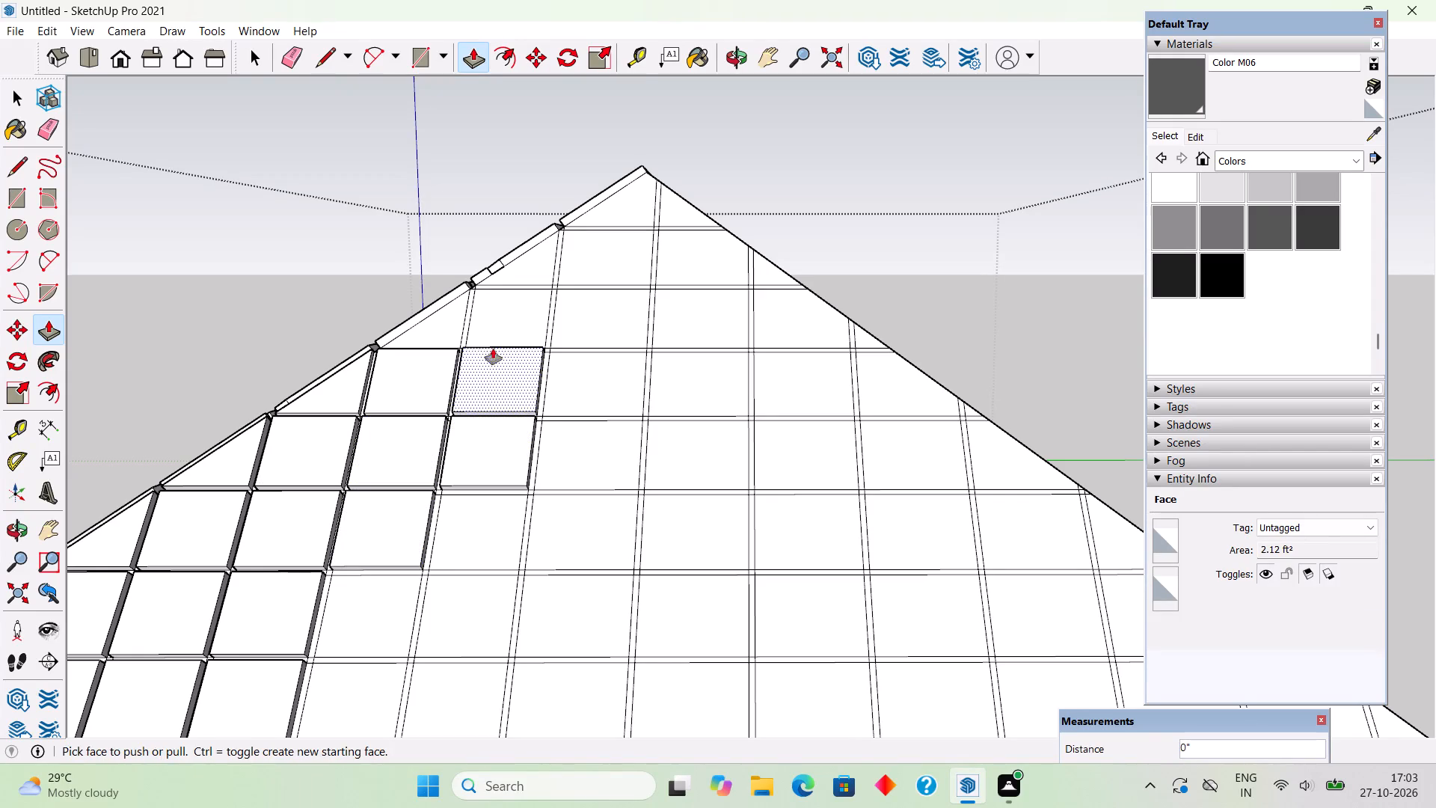
Raise the near-hip tiles of the seventh and eighth courses and both tiles at the end slope's peak.
{"action": "double_click", "coordinate": [523, 304]}
{"action": "double_click", "coordinate": [449, 317]}
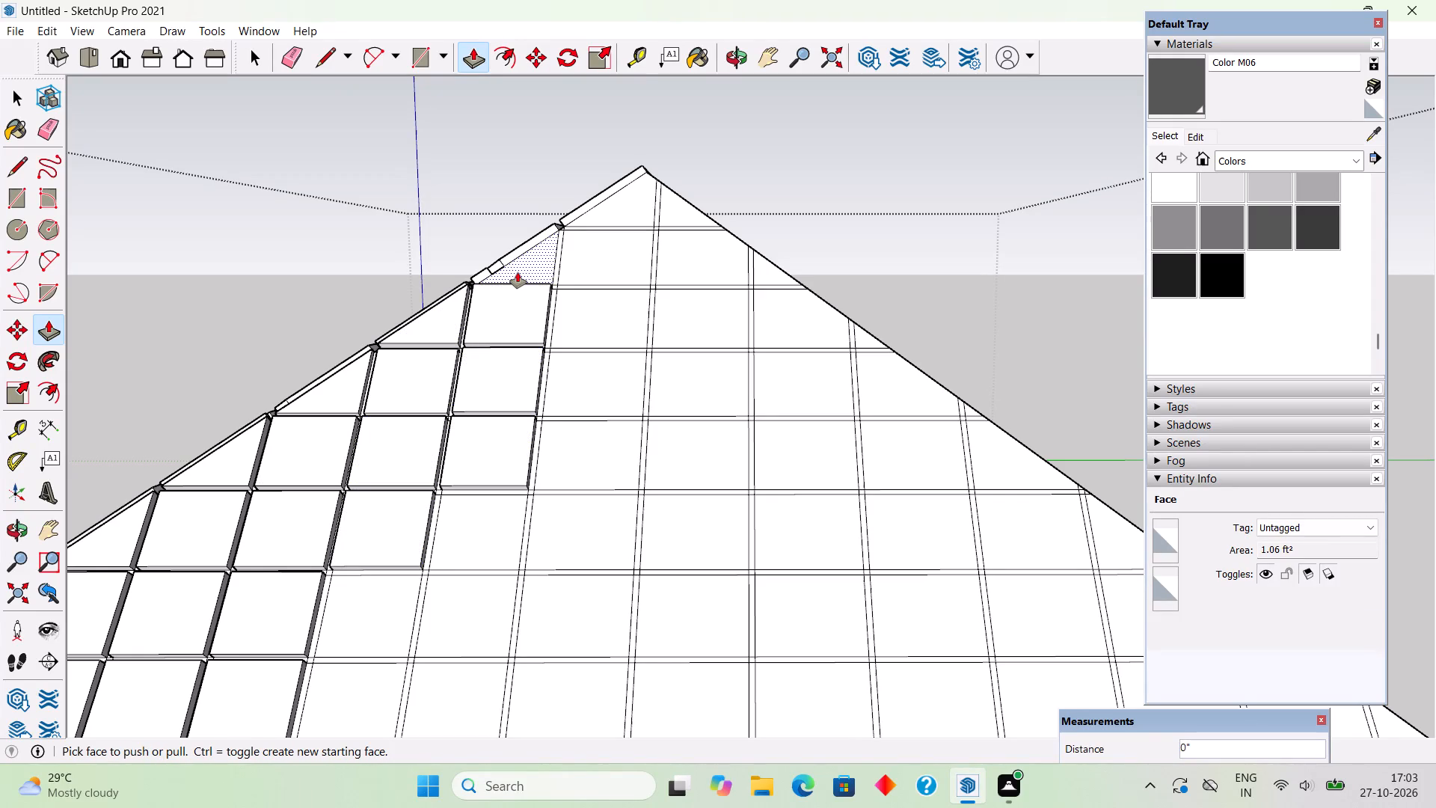
{"action": "double_click", "coordinate": [518, 272]}
{"action": "double_click", "coordinate": [596, 255]}
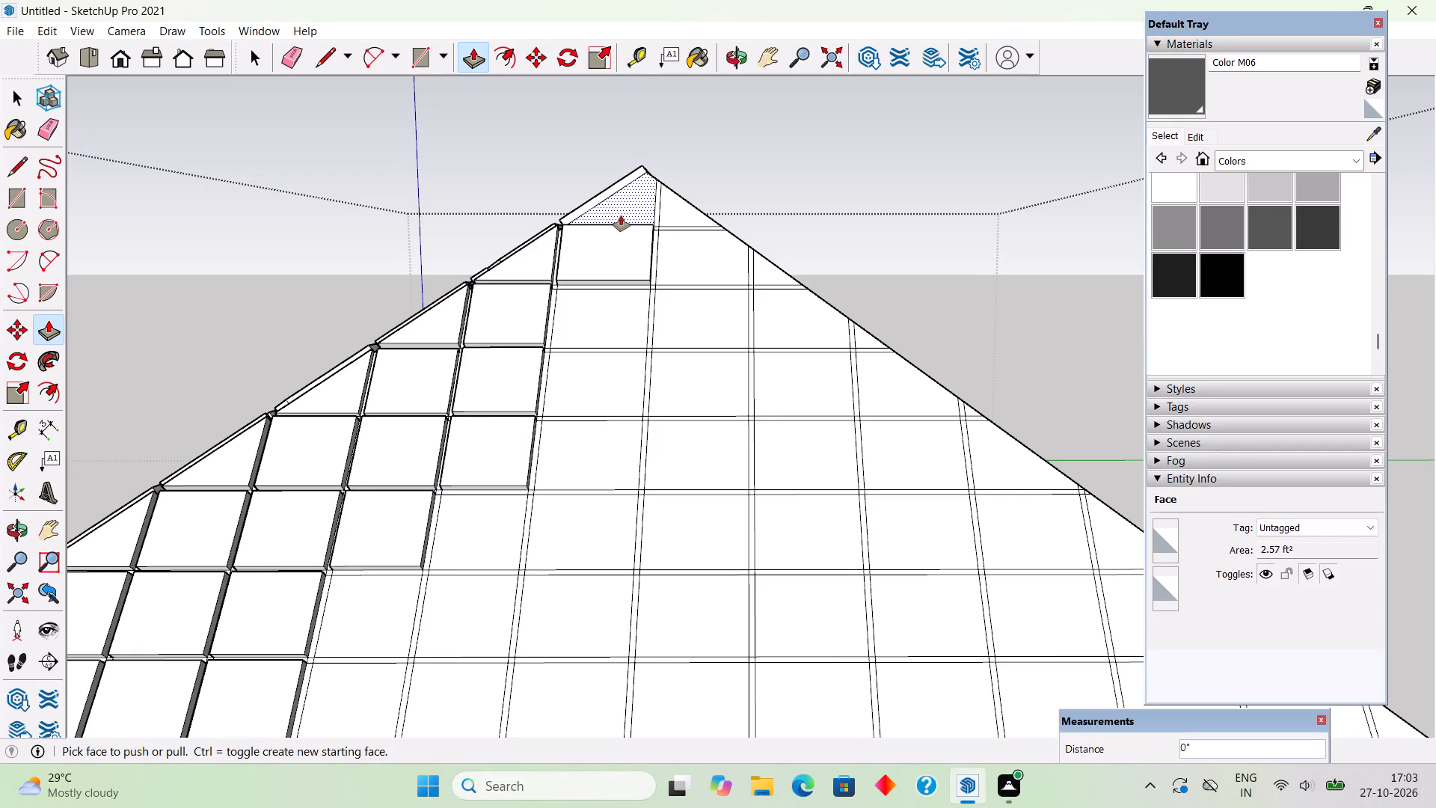
{"action": "double_click", "coordinate": [621, 215]}
{"action": "left_click", "coordinate": [692, 209]}
{"action": "left_click", "coordinate": [692, 209]}
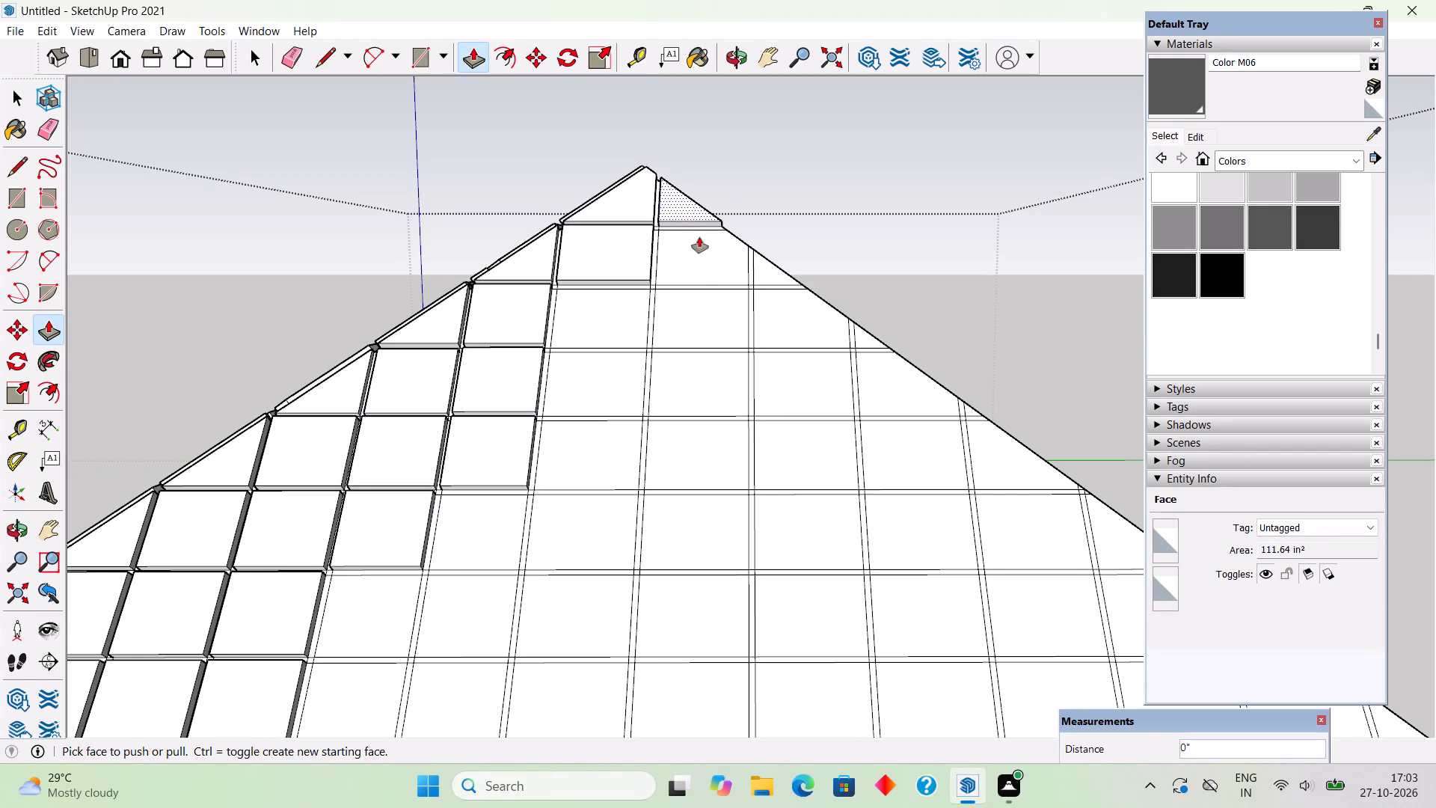
Repeat the last raise on the remaining eighth-, seventh- and sixth-course tiles out to the far hip, except the sixth course's hip-end sliver.
{"action": "double_click", "coordinate": [703, 278]}
{"action": "double_click", "coordinate": [769, 270]}
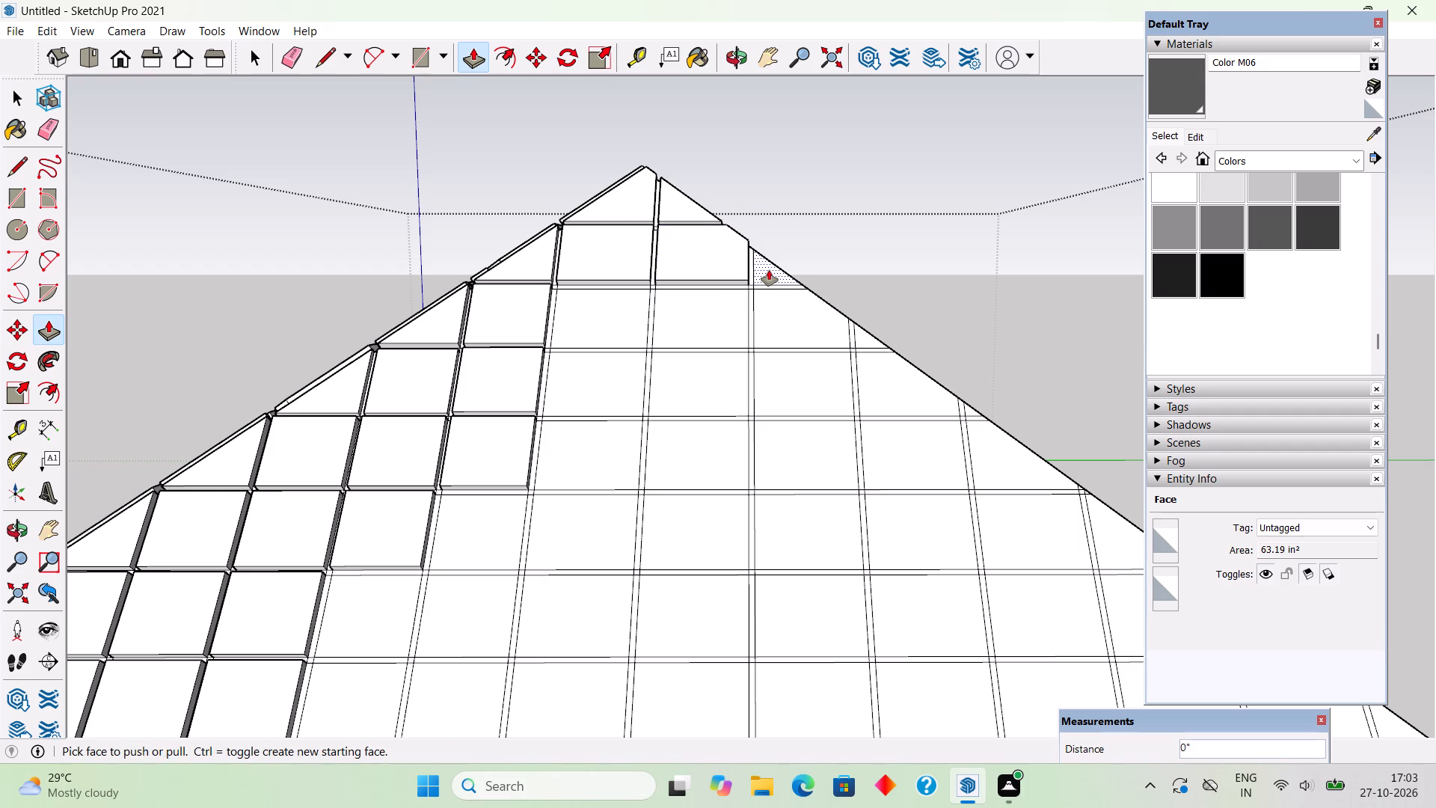
{"action": "double_click", "coordinate": [777, 315]}
{"action": "double_click", "coordinate": [690, 325]}
{"action": "double_click", "coordinate": [624, 316]}
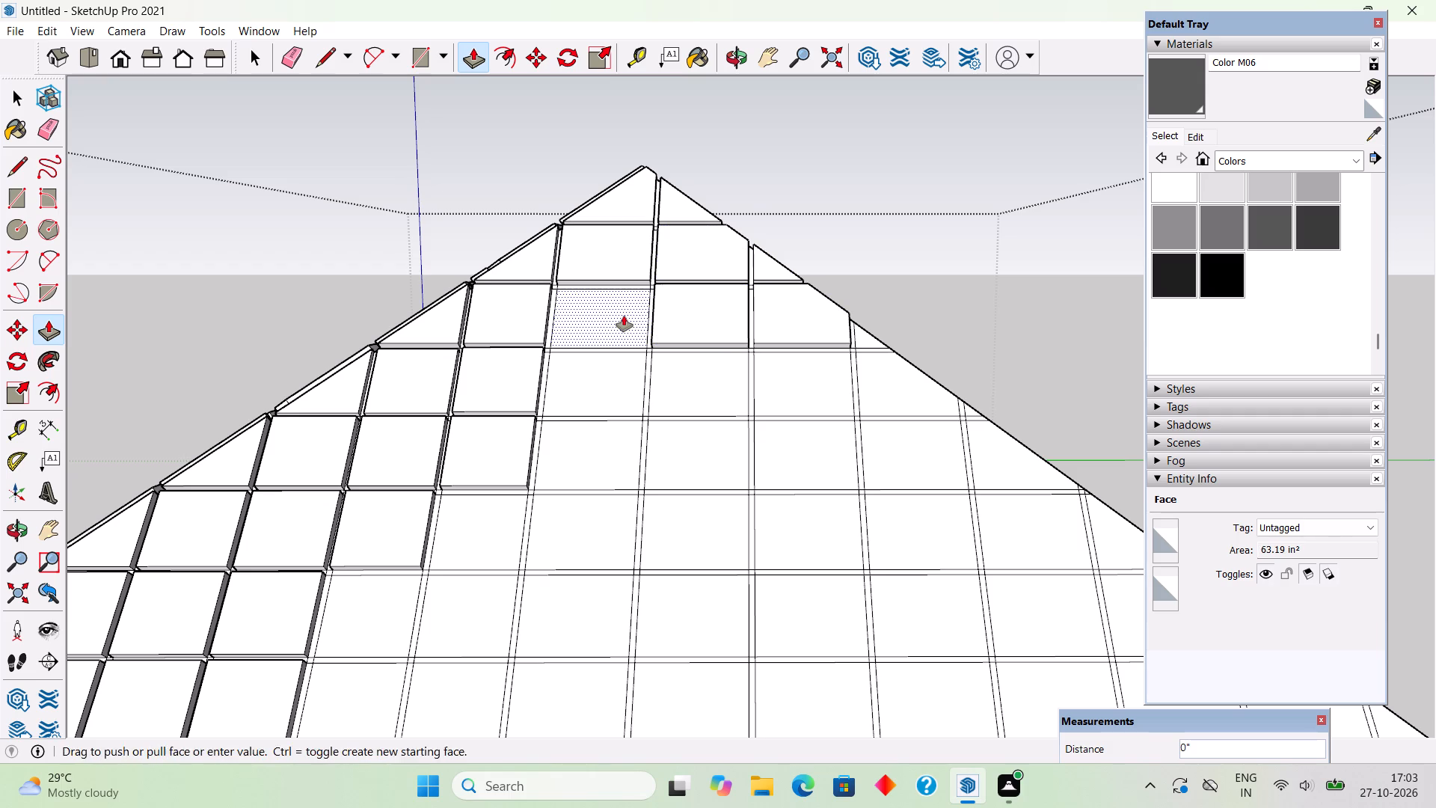
{"action": "double_click", "coordinate": [581, 386]}
{"action": "double_click", "coordinate": [674, 374]}
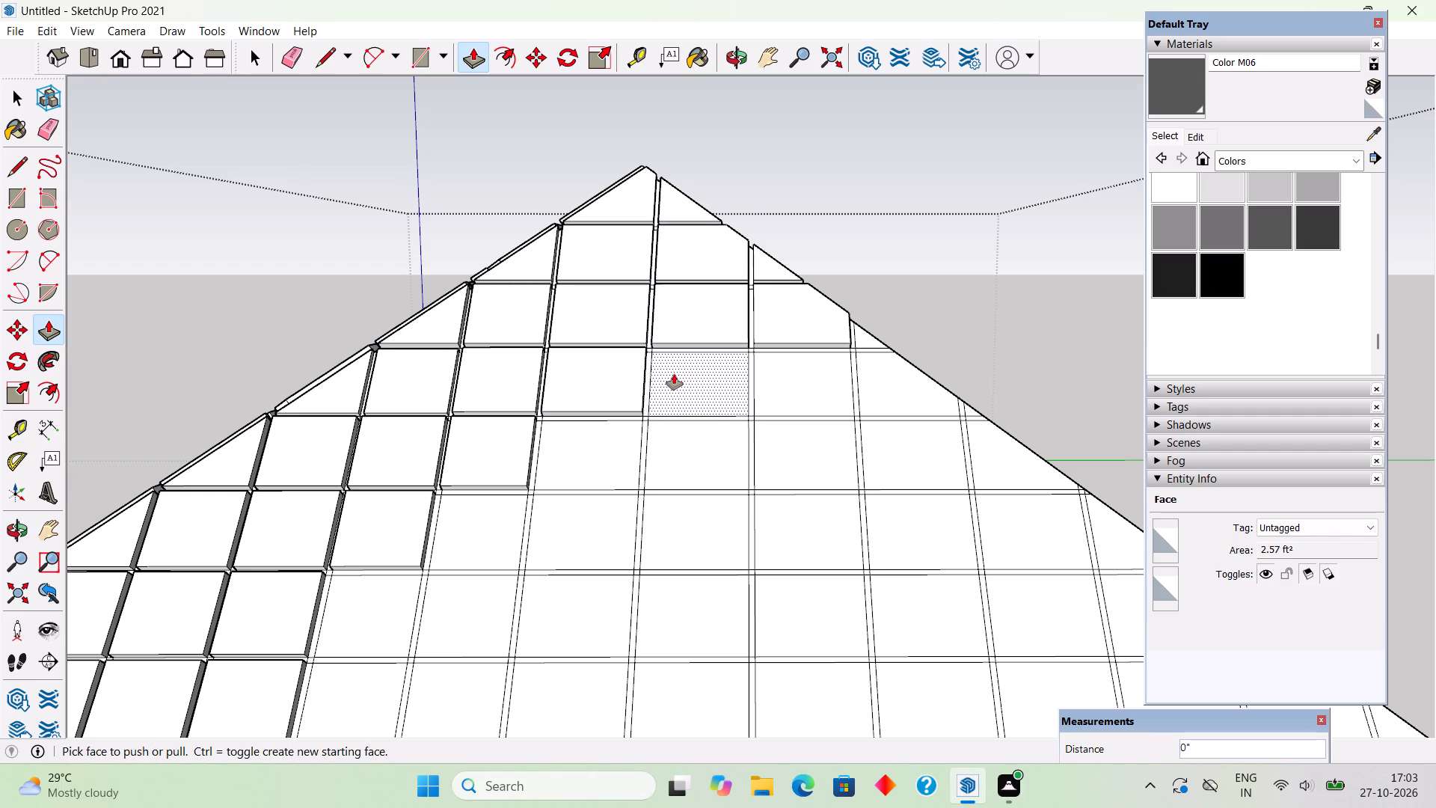
{"action": "double_click", "coordinate": [782, 382]}
{"action": "double_click", "coordinate": [920, 382]}
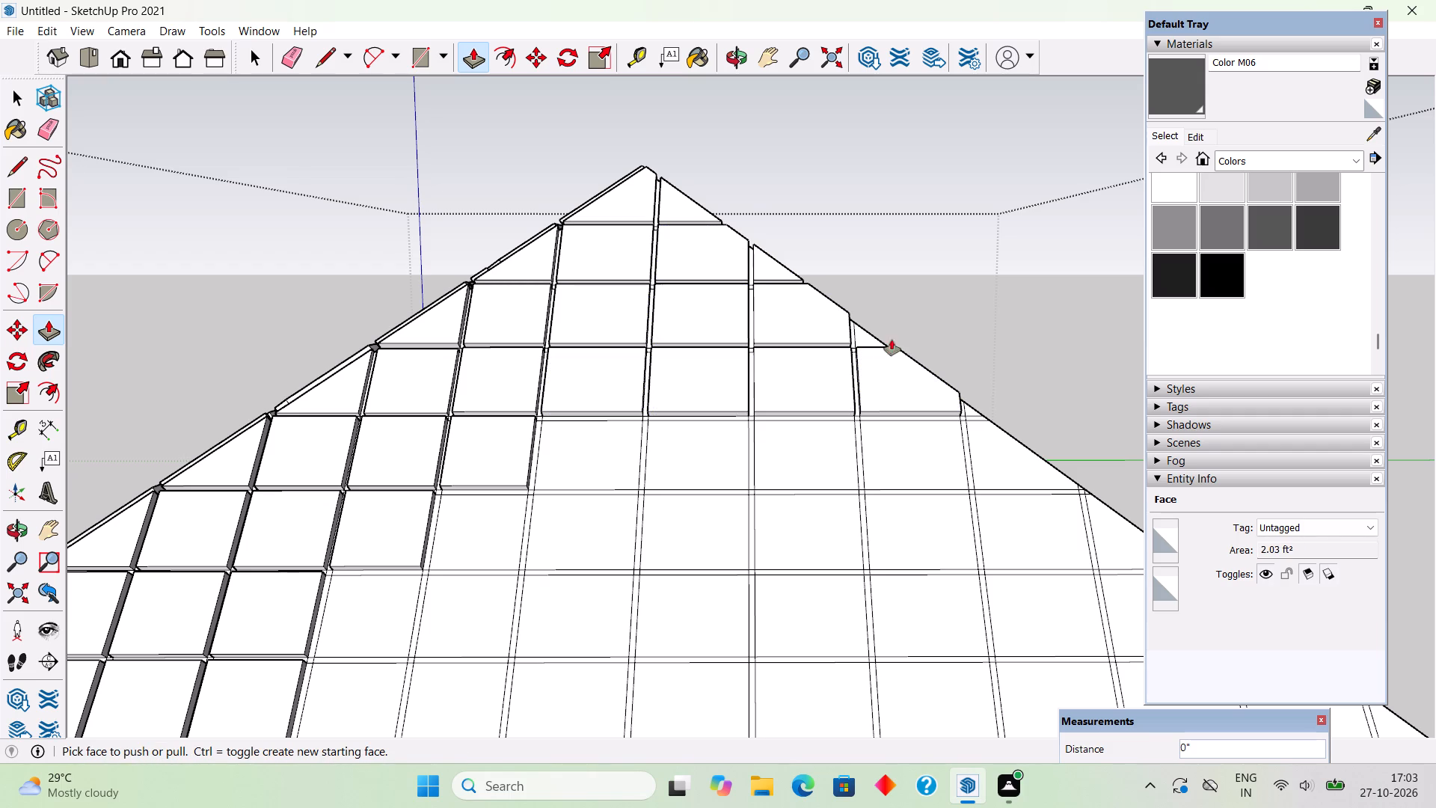
{"action": "double_click", "coordinate": [865, 334]}
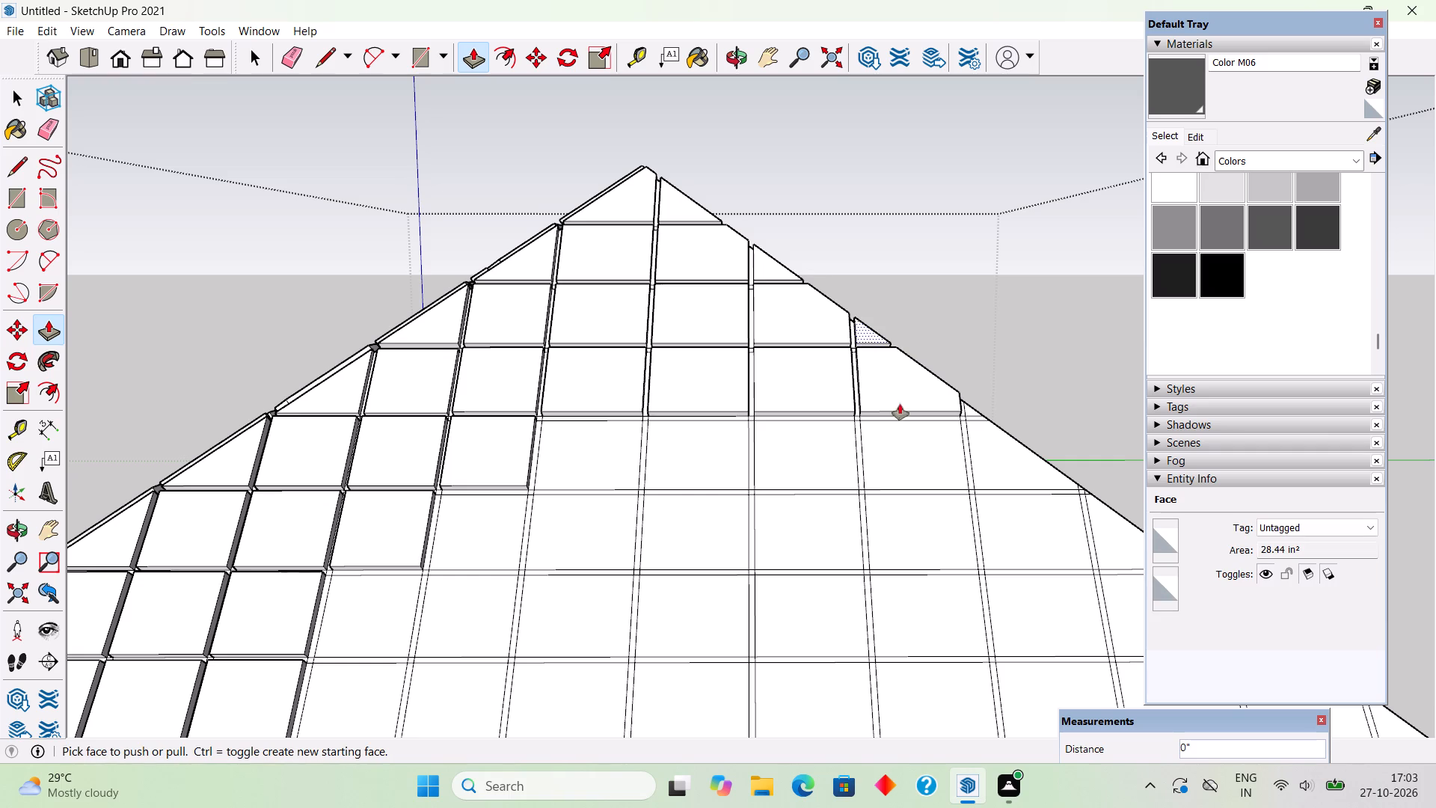
Raise the remaining full tiles of the fifth and fourth courses by the same amount, plus the fifth course's far-hip edge tile.
{"action": "double_click", "coordinate": [916, 460]}
{"action": "double_click", "coordinate": [826, 452]}
{"action": "double_click", "coordinate": [722, 461]}
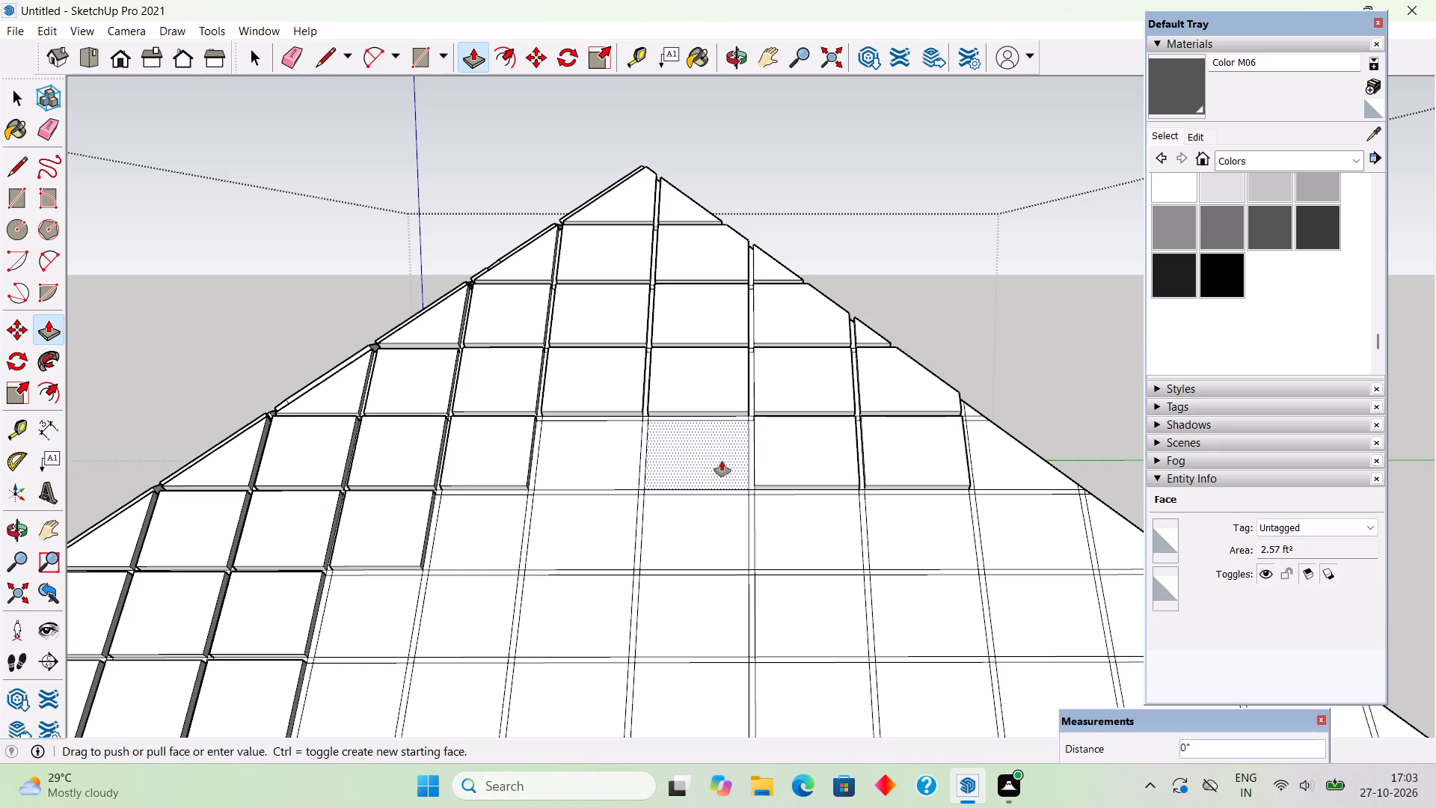
{"action": "double_click", "coordinate": [606, 456]}
{"action": "double_click", "coordinate": [502, 520]}
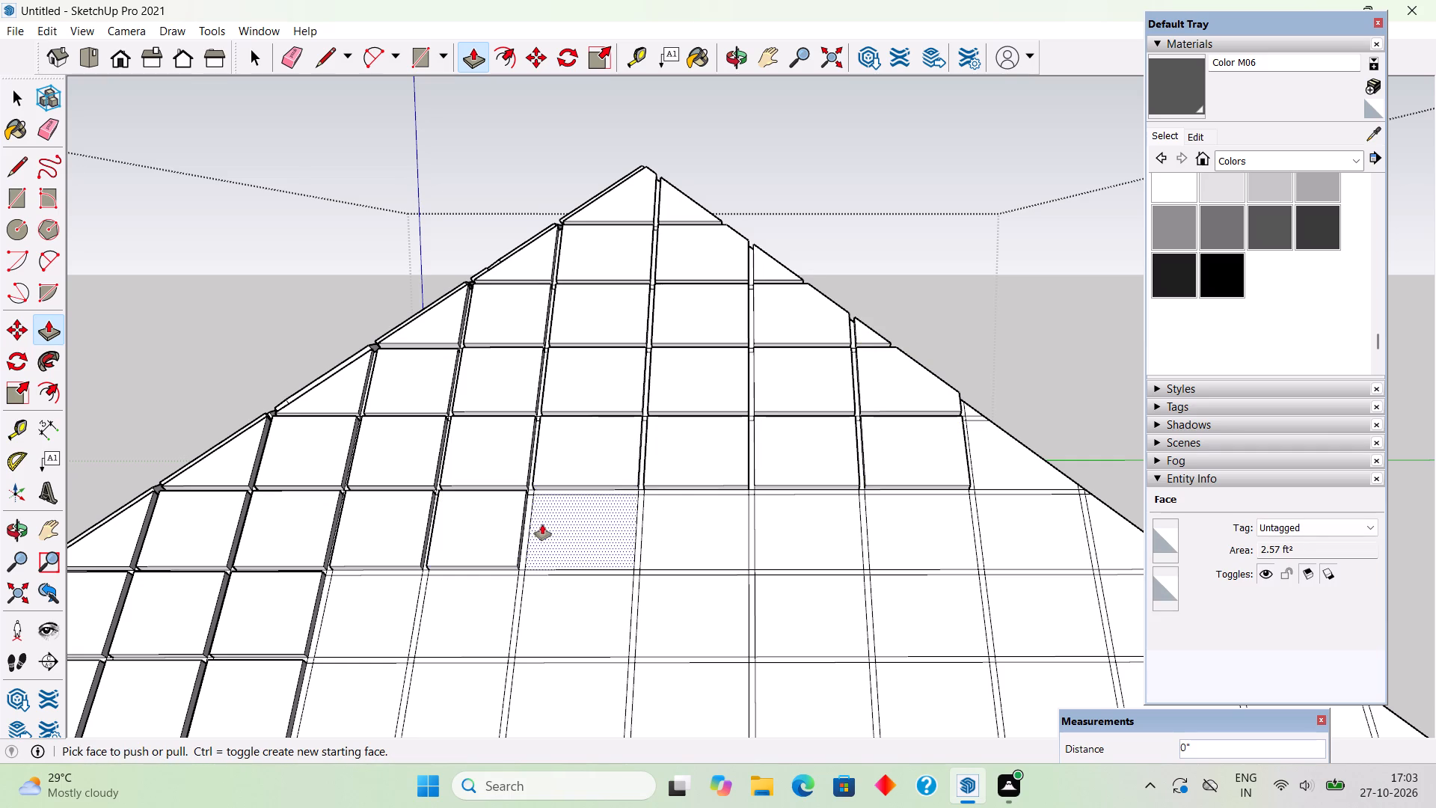
{"action": "double_click", "coordinate": [545, 527]}
{"action": "double_click", "coordinate": [687, 545]}
{"action": "double_click", "coordinate": [823, 525]}
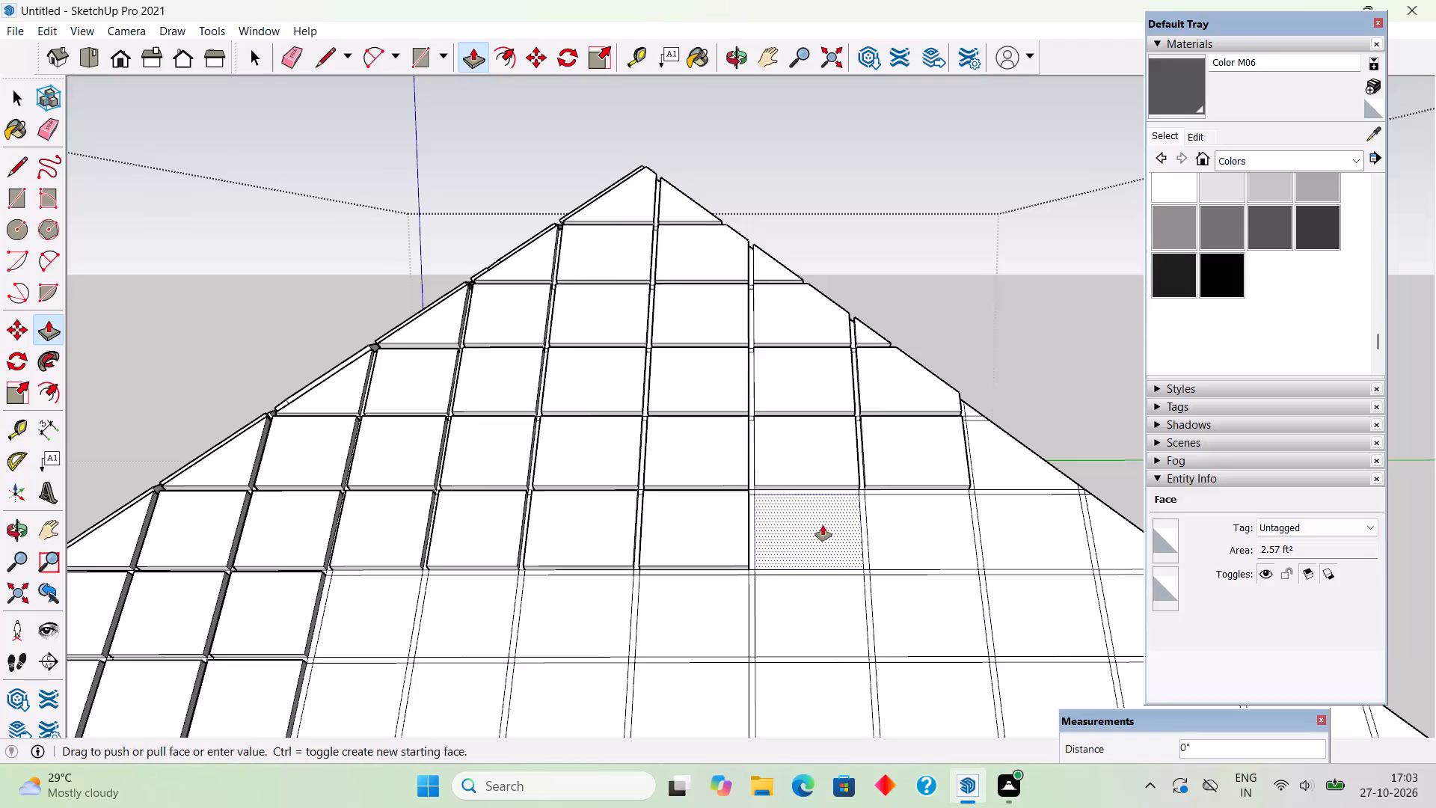
{"action": "double_click", "coordinate": [931, 529]}
{"action": "double_click", "coordinate": [1052, 542]}
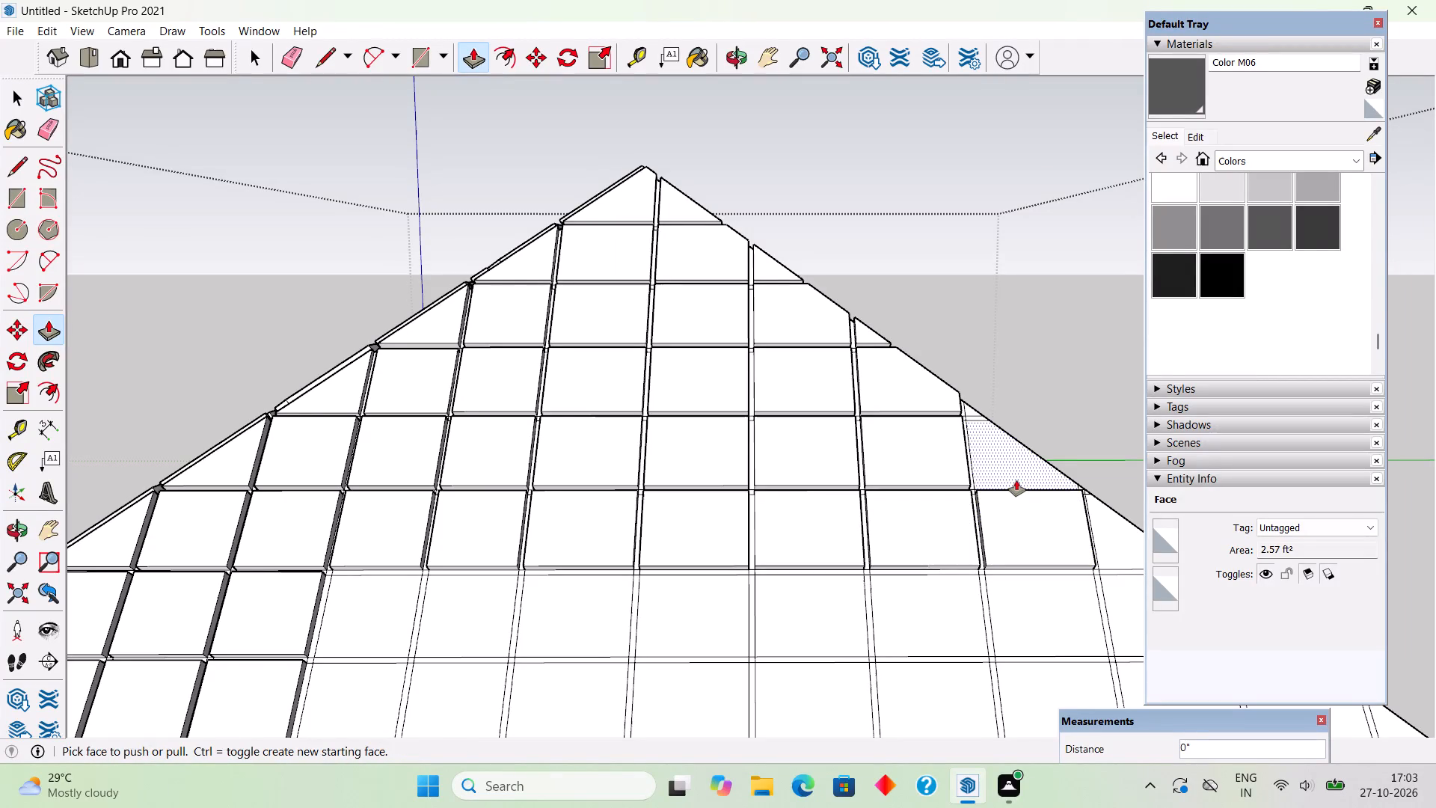
{"action": "double_click", "coordinate": [1016, 480]}
Raise the tiny triangular tile at the far-hip end of the sixth course by the same amount.
{"action": "scroll", "coordinate": [978, 414], "scroll_direction": "up", "scroll_amount": 6}
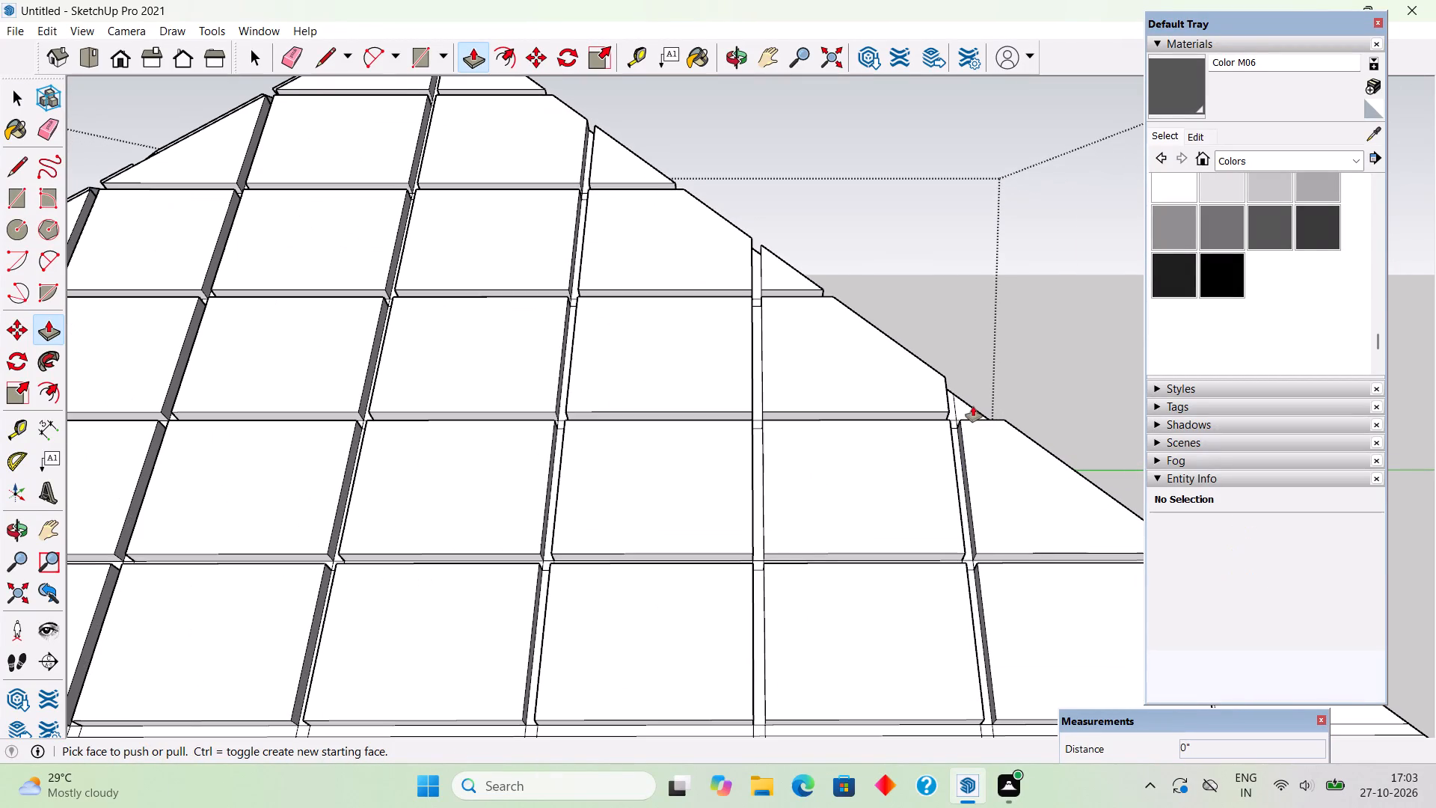
{"action": "double_click", "coordinate": [973, 406]}
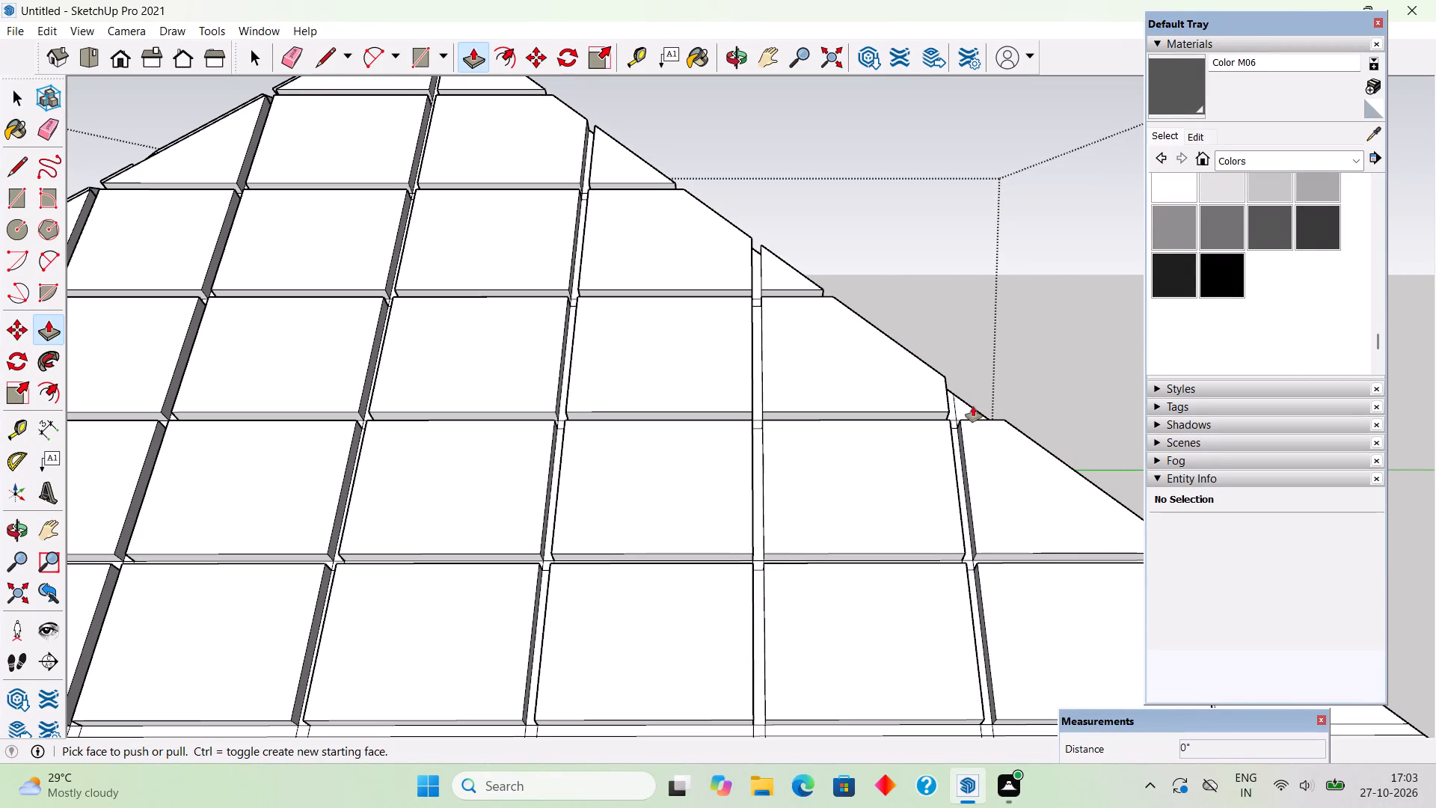
{"action": "double_click", "coordinate": [973, 406]}
{"action": "scroll", "coordinate": [973, 406], "scroll_direction": "up", "scroll_amount": 8}
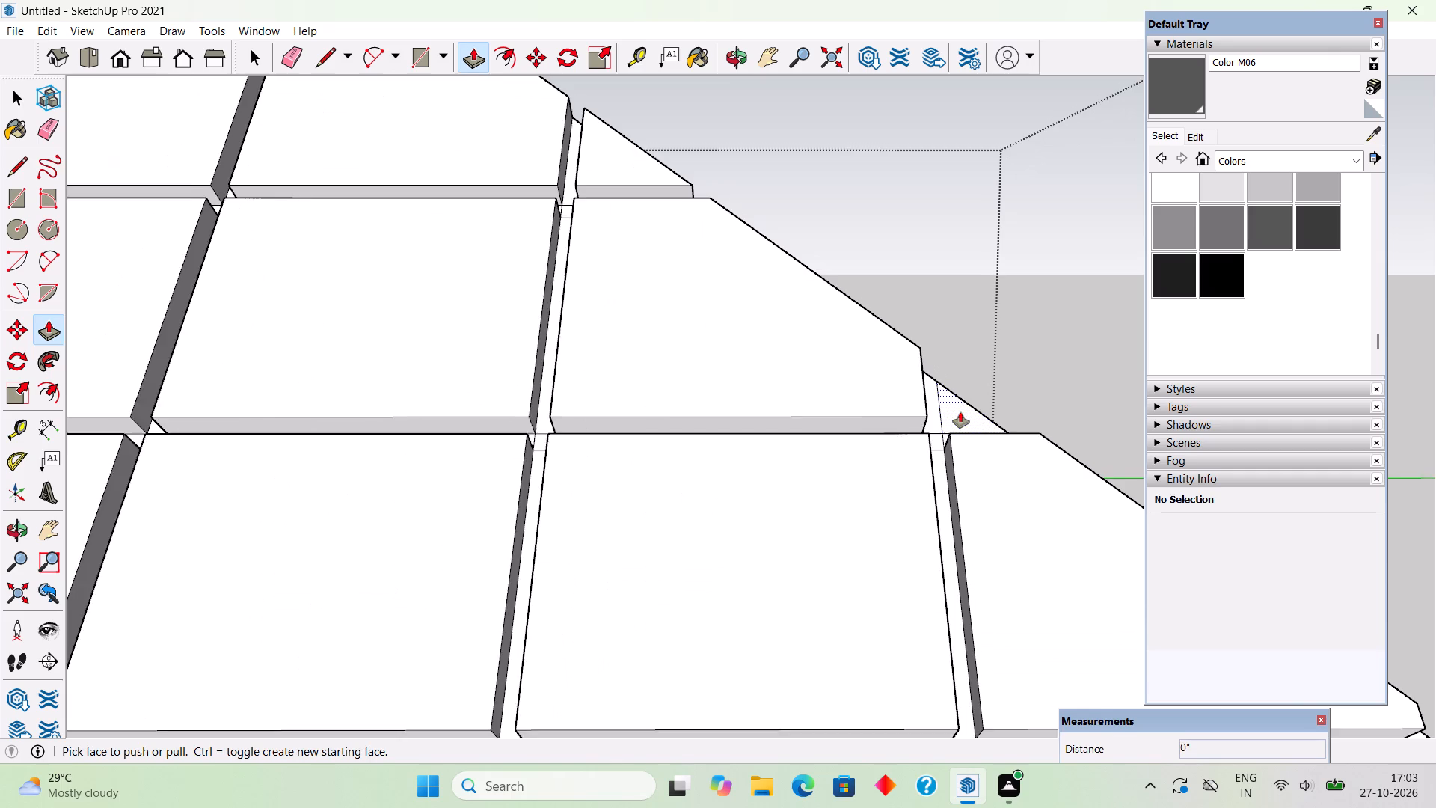
{"action": "middle_click_drag", "start_coordinate": [960, 412], "coordinate": [994, 551]}
{"action": "double_click", "coordinate": [960, 414]}
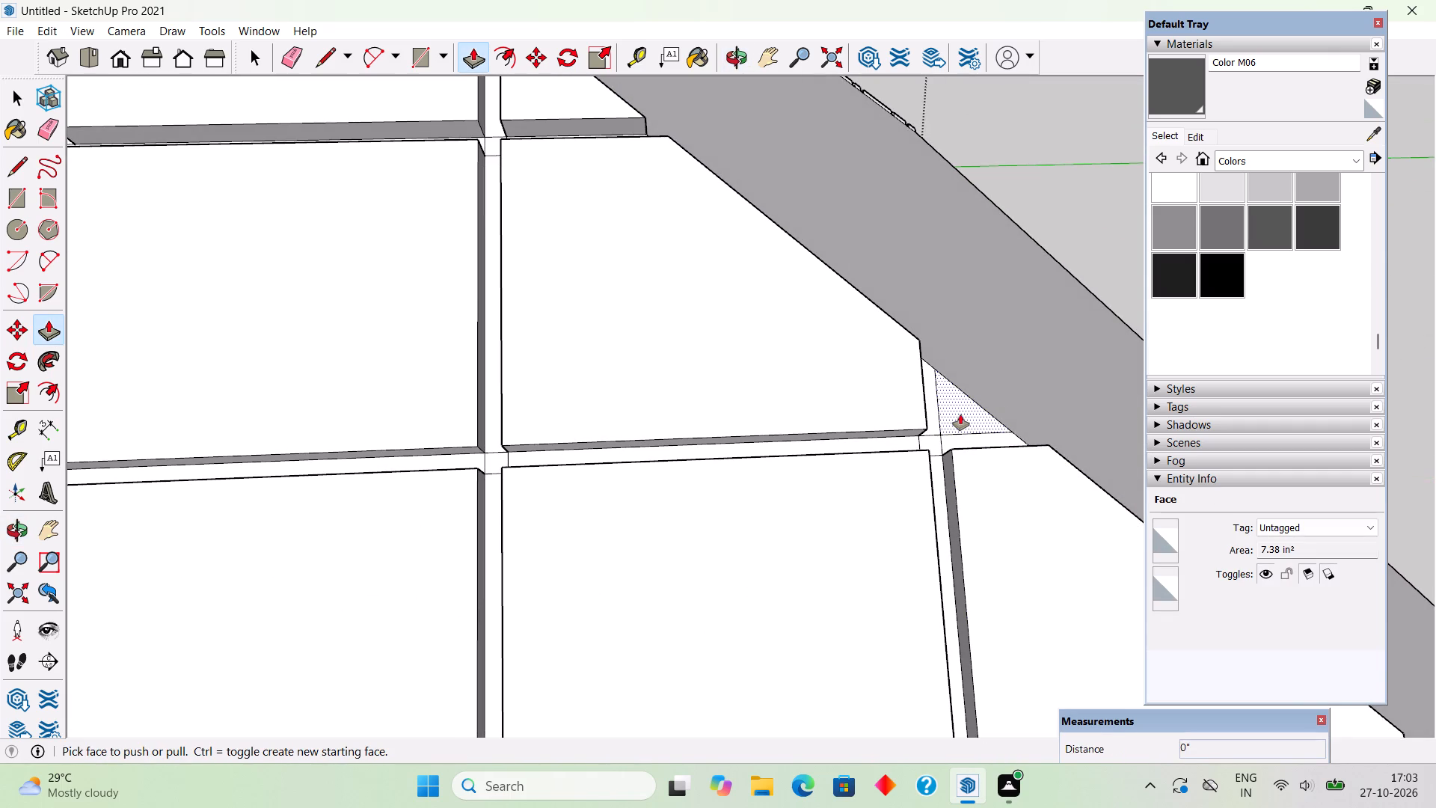
Repeat the raise on the next three columns of tiles in the three lowest courses of the end slope.
{"action": "scroll", "coordinate": [904, 400], "scroll_direction": "down", "scroll_amount": 15}
{"action": "scroll", "coordinate": [705, 311], "scroll_direction": "down", "scroll_amount": 4}
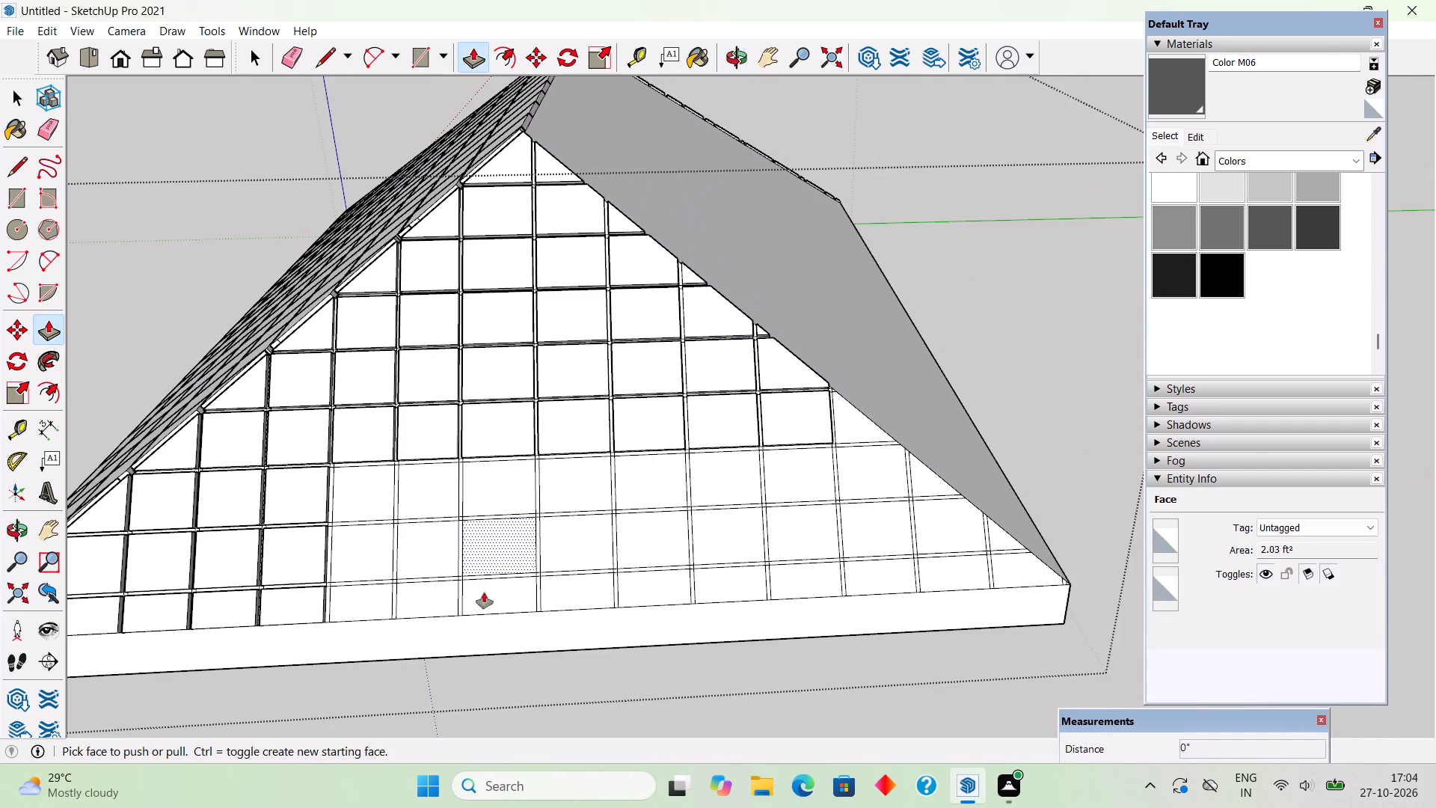
{"action": "double_click", "coordinate": [371, 496]}
{"action": "double_click", "coordinate": [425, 496]}
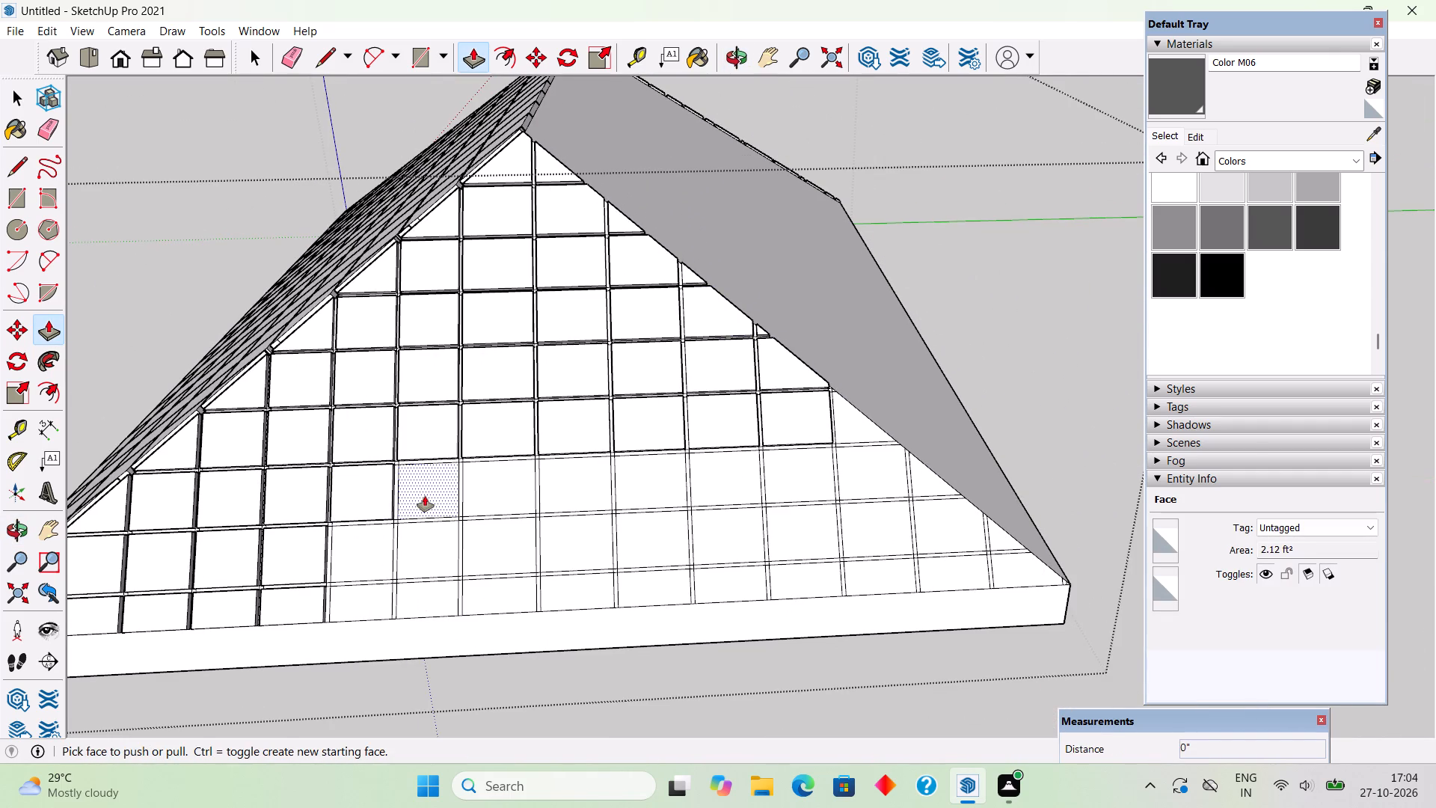
{"action": "double_click", "coordinate": [381, 540]}
{"action": "double_click", "coordinate": [414, 545]}
{"action": "double_click", "coordinate": [381, 595]}
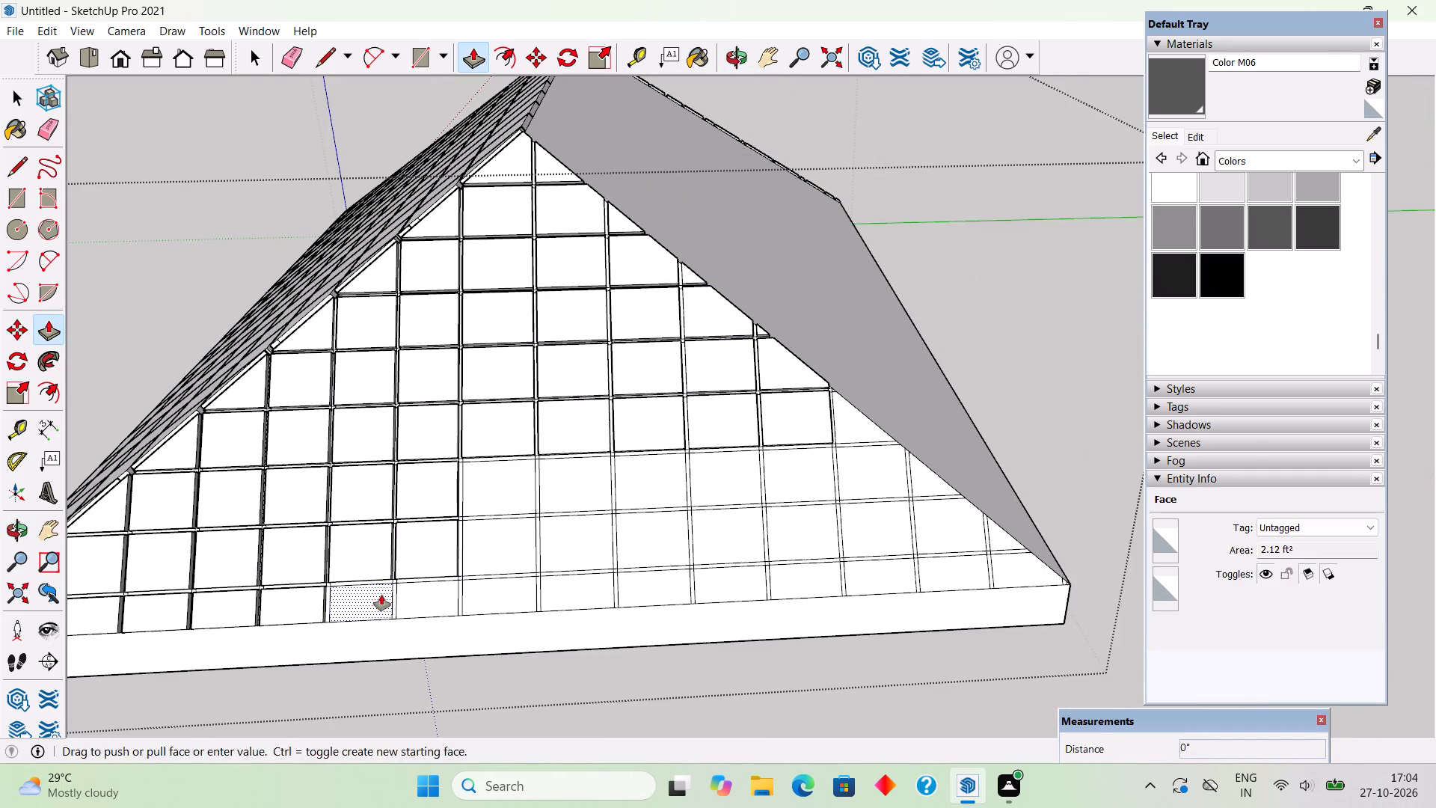
{"action": "double_click", "coordinate": [405, 596]}
{"action": "double_click", "coordinate": [495, 559]}
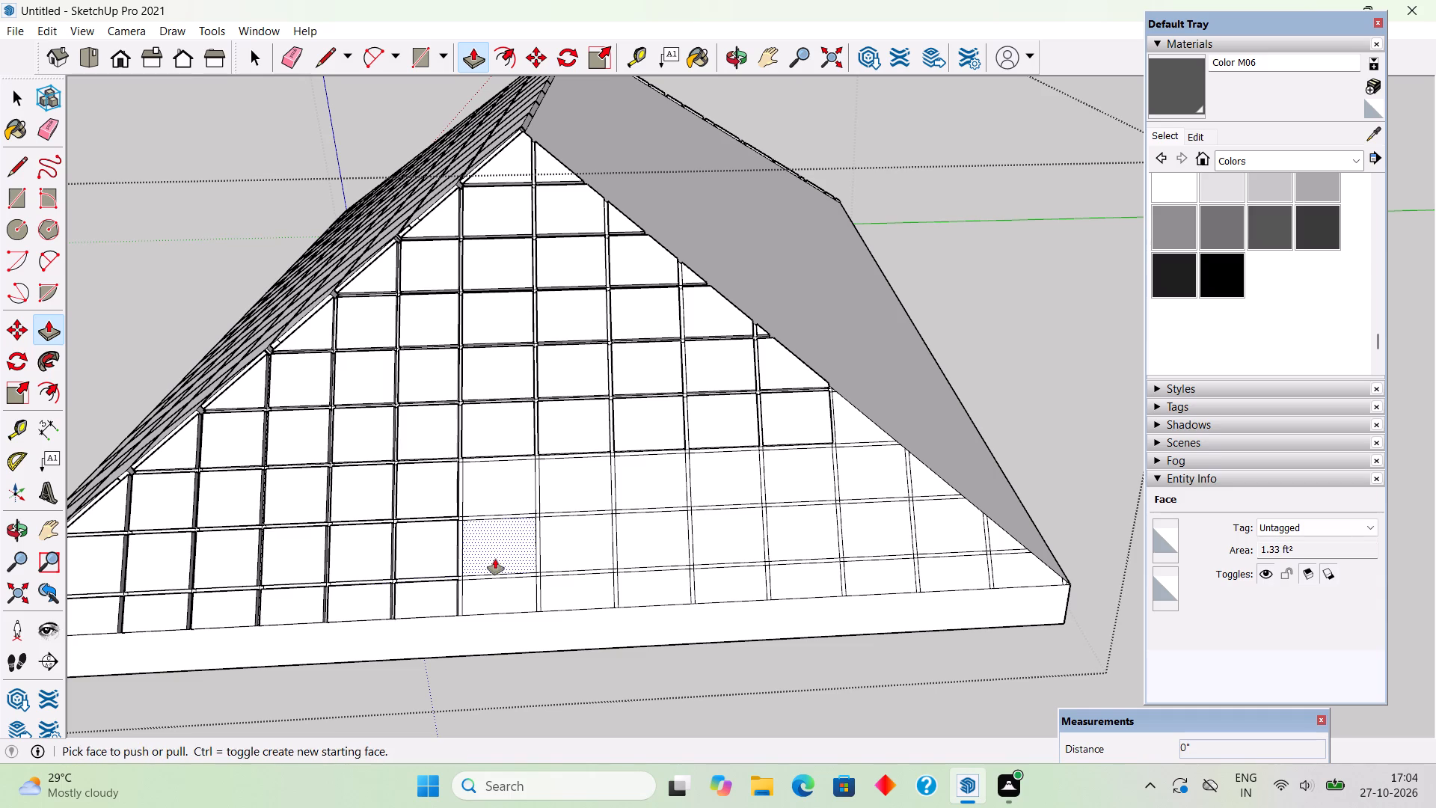
{"action": "double_click", "coordinate": [496, 505]}
{"action": "double_click", "coordinate": [514, 601]}
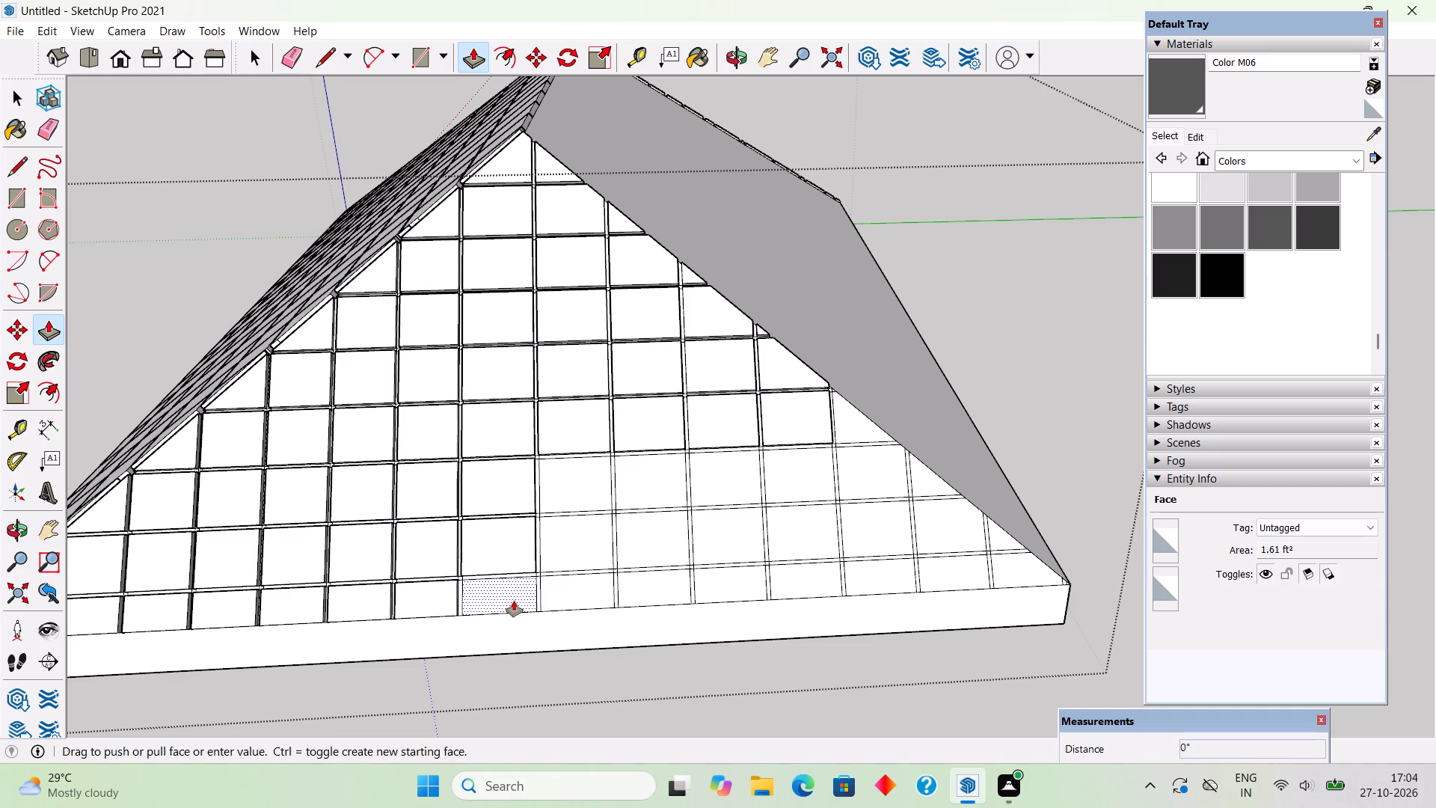
Raise the following four columns of tiles in the three lowest courses by the same amount.
{"action": "double_click", "coordinate": [561, 486]}
{"action": "double_click", "coordinate": [586, 545]}
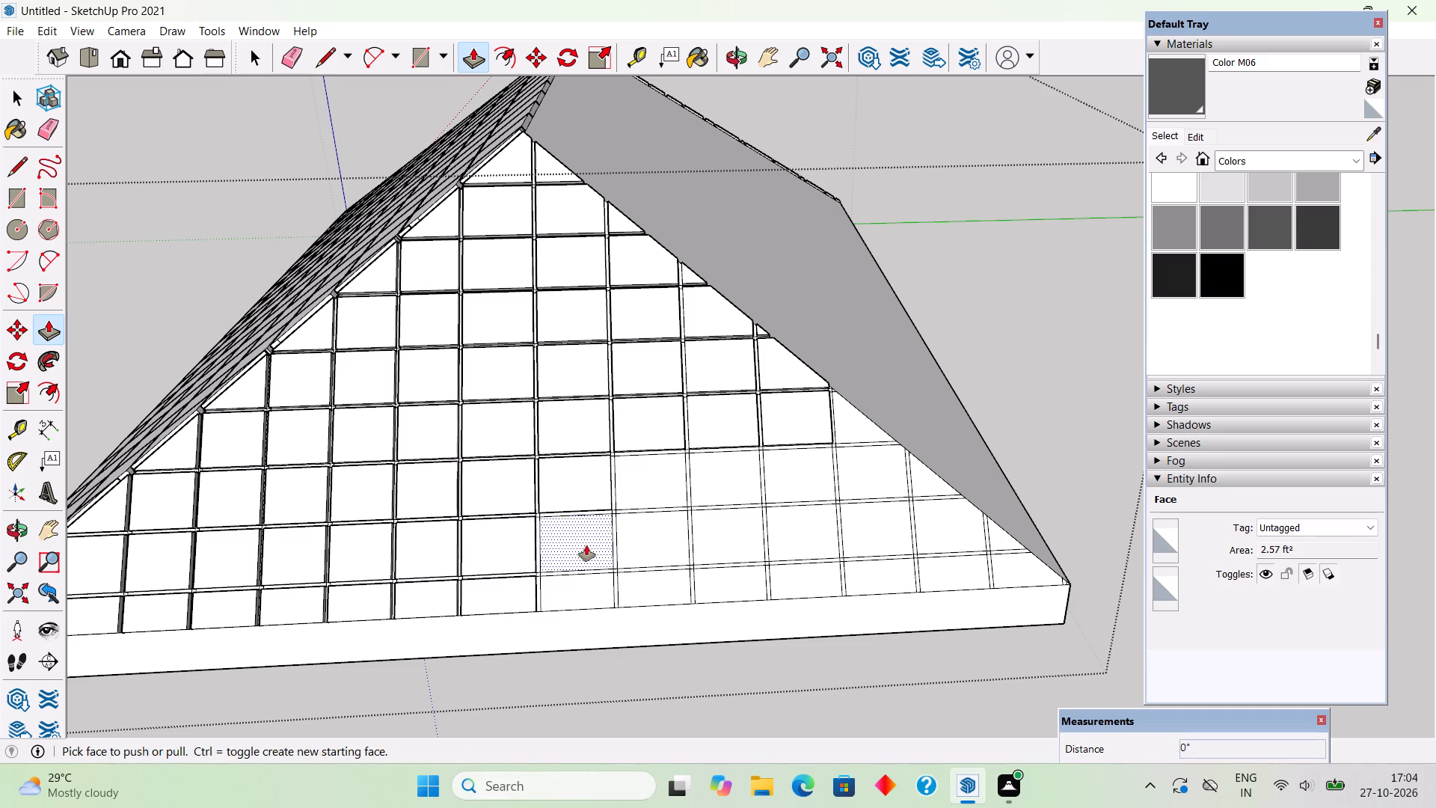
{"action": "double_click", "coordinate": [585, 594]}
{"action": "double_click", "coordinate": [645, 489]}
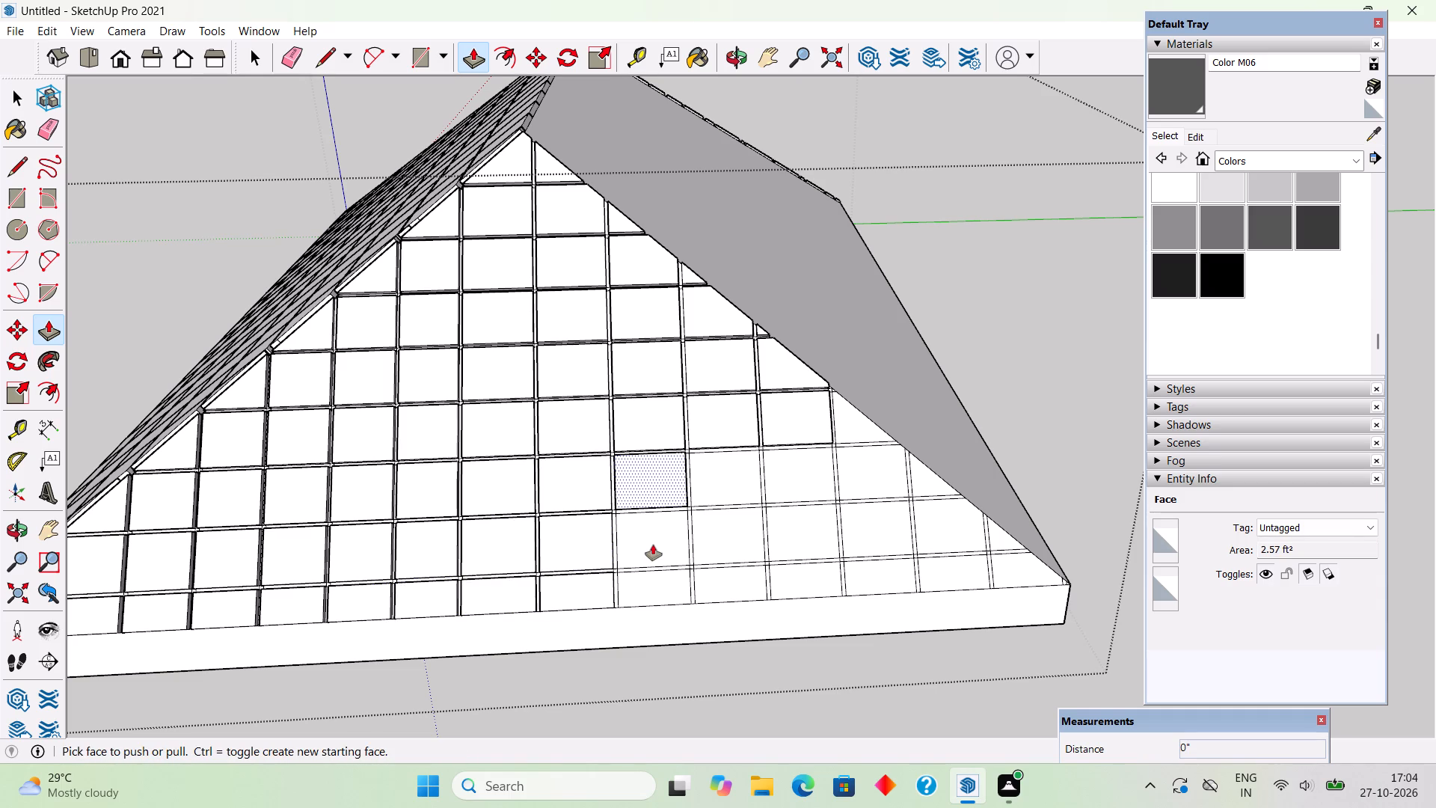
{"action": "double_click", "coordinate": [653, 545]}
{"action": "double_click", "coordinate": [655, 584]}
{"action": "double_click", "coordinate": [713, 588]}
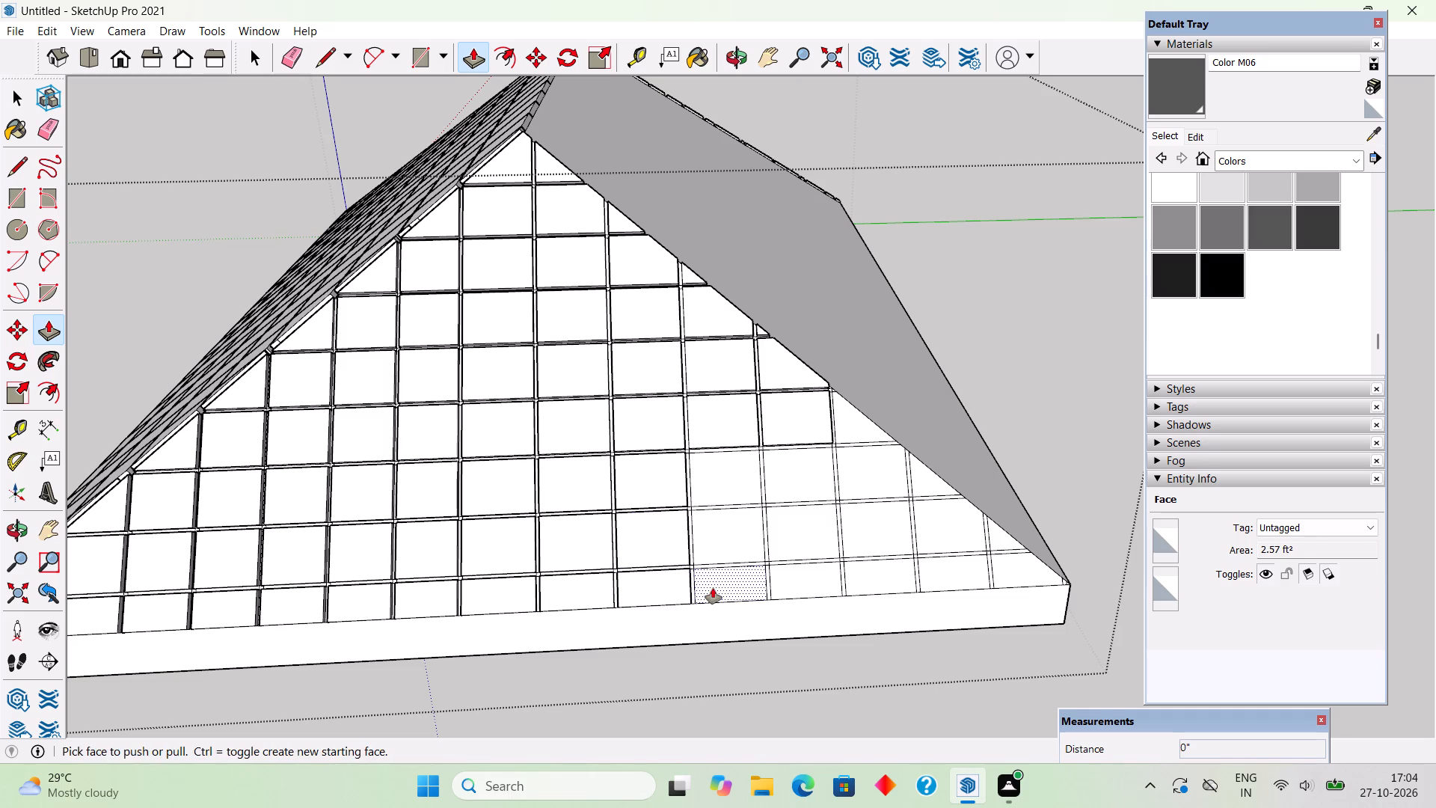
{"action": "double_click", "coordinate": [717, 541]}
{"action": "double_click", "coordinate": [716, 482]}
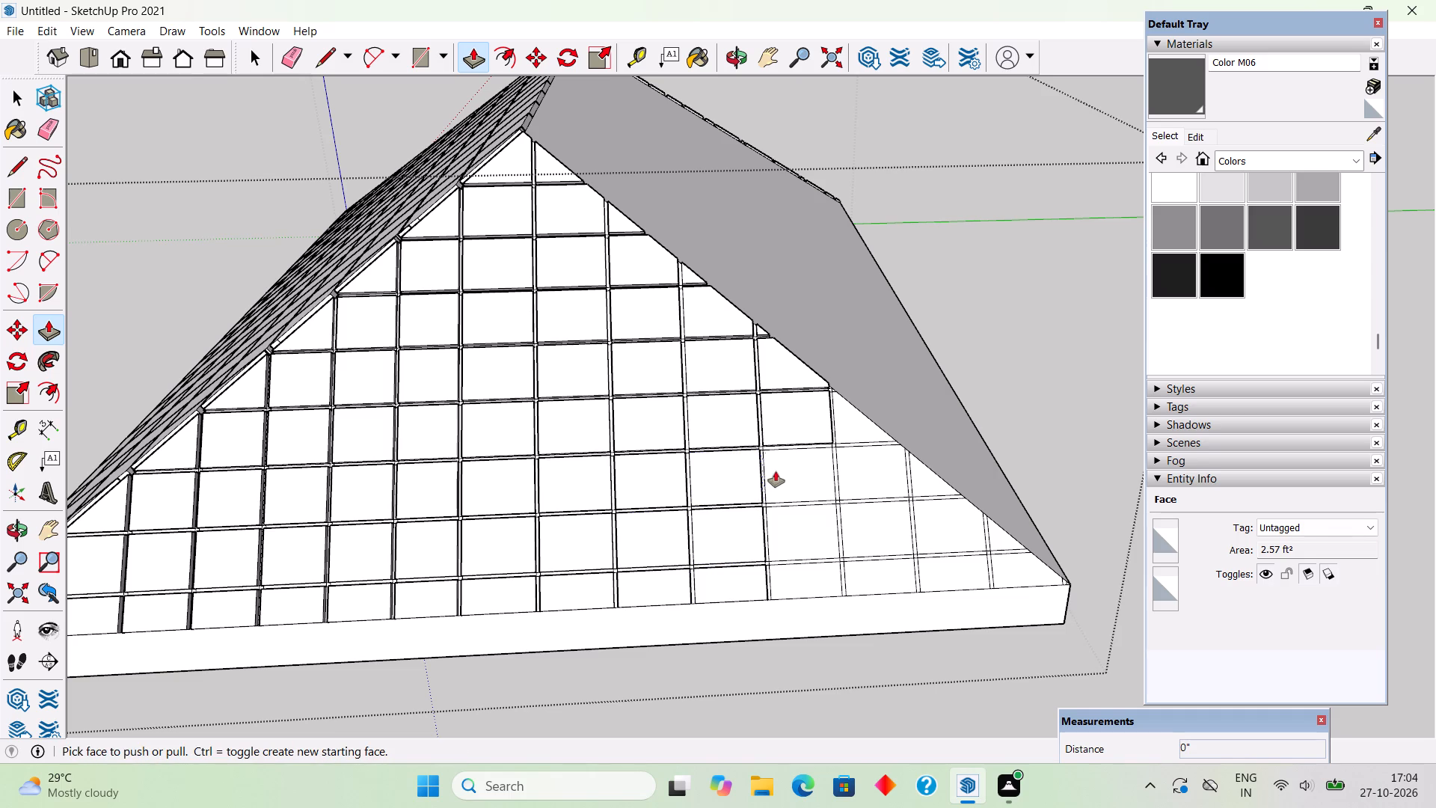
{"action": "double_click", "coordinate": [776, 471]}
{"action": "double_click", "coordinate": [800, 545]}
{"action": "double_click", "coordinate": [807, 585]}
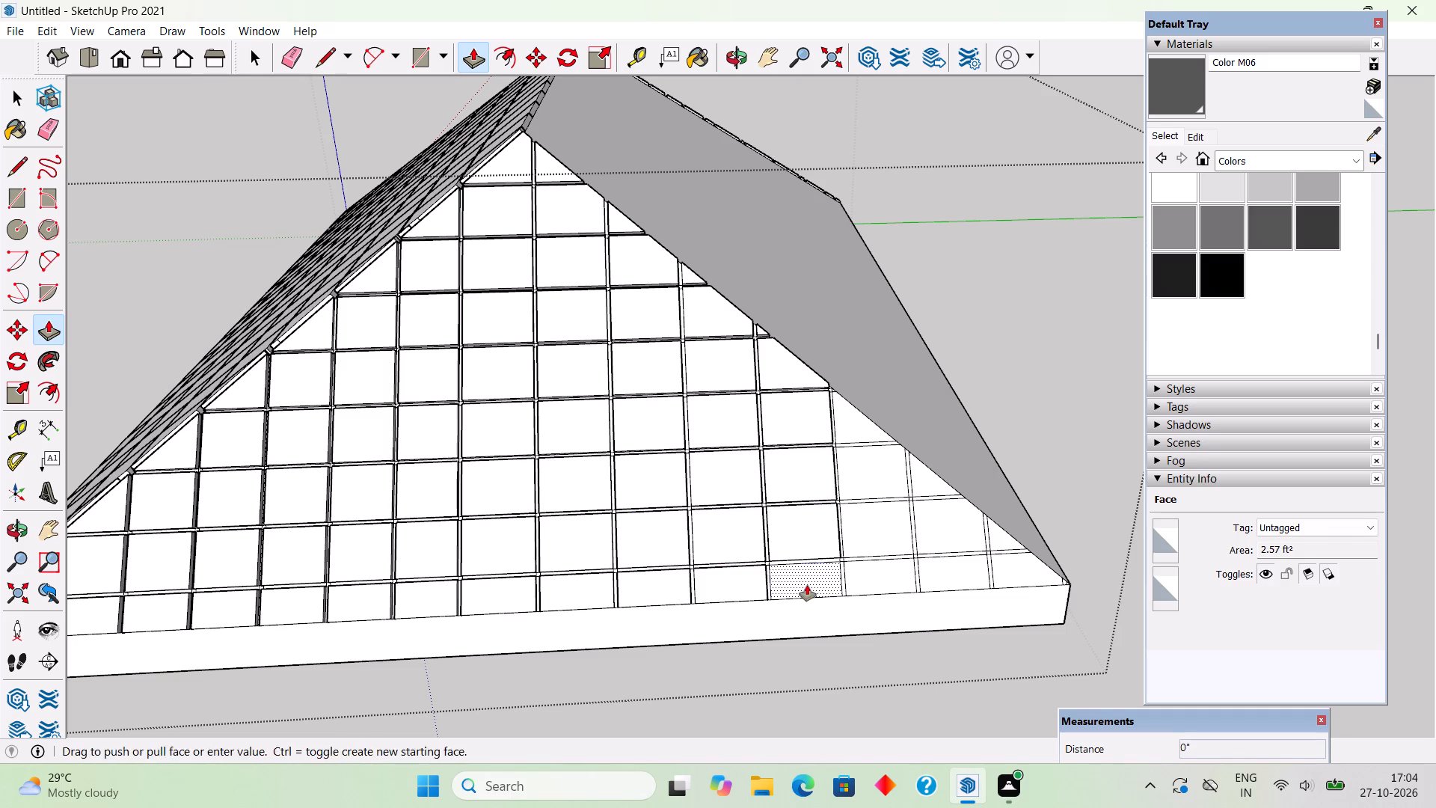
Raise the remaining flat tiles in the lower far-hip corner by the same amount, including the triangular edge tiles of the lowest four courses.
{"action": "scroll", "coordinate": [965, 494], "scroll_direction": "up", "scroll_amount": 6}
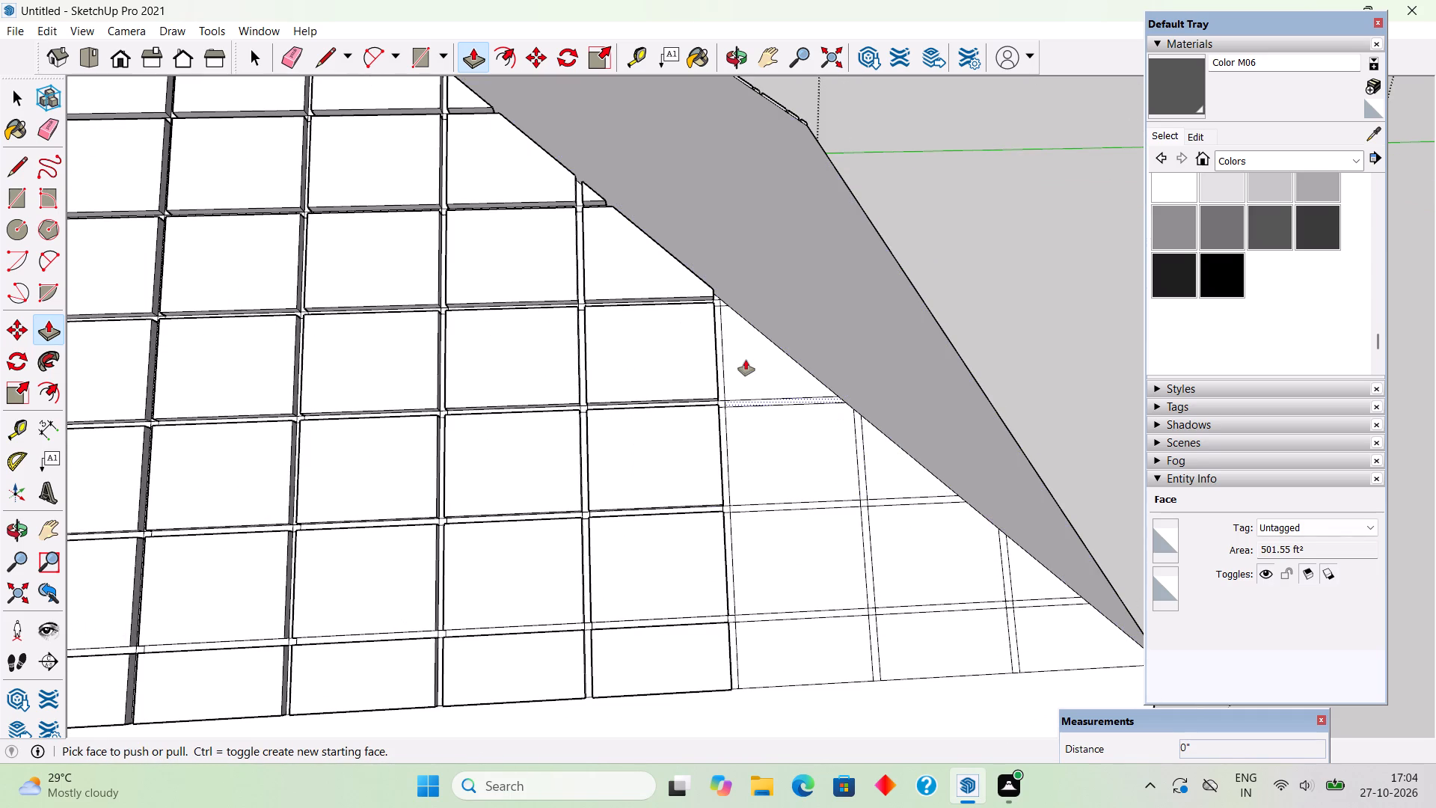
{"action": "double_click", "coordinate": [746, 360]}
{"action": "double_click", "coordinate": [789, 453]}
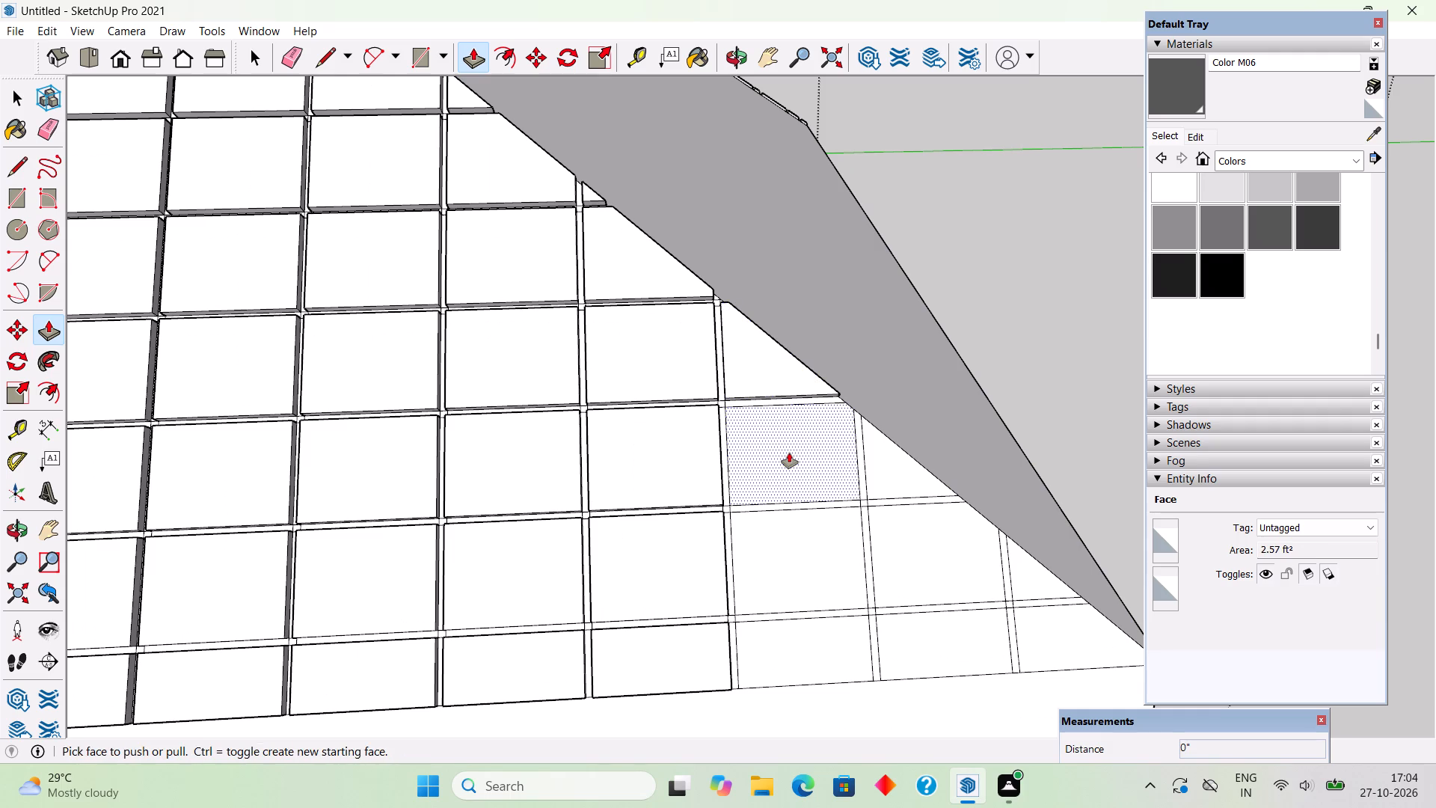
{"action": "double_click", "coordinate": [813, 551]}
{"action": "double_click", "coordinate": [817, 661]}
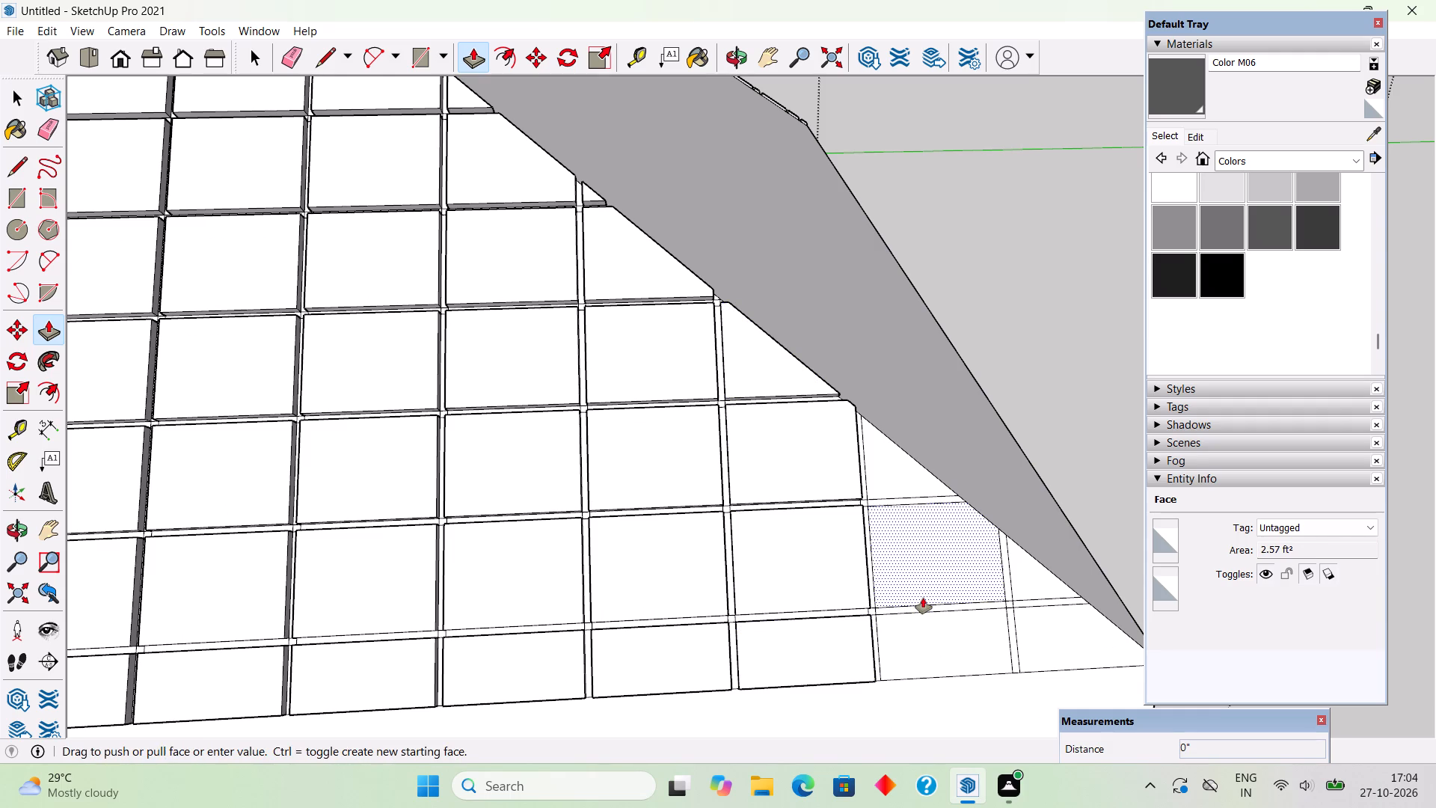
{"action": "left_click", "coordinate": [923, 598]}
{"action": "left_click", "coordinate": [923, 598]}
{"action": "double_click", "coordinate": [900, 489]}
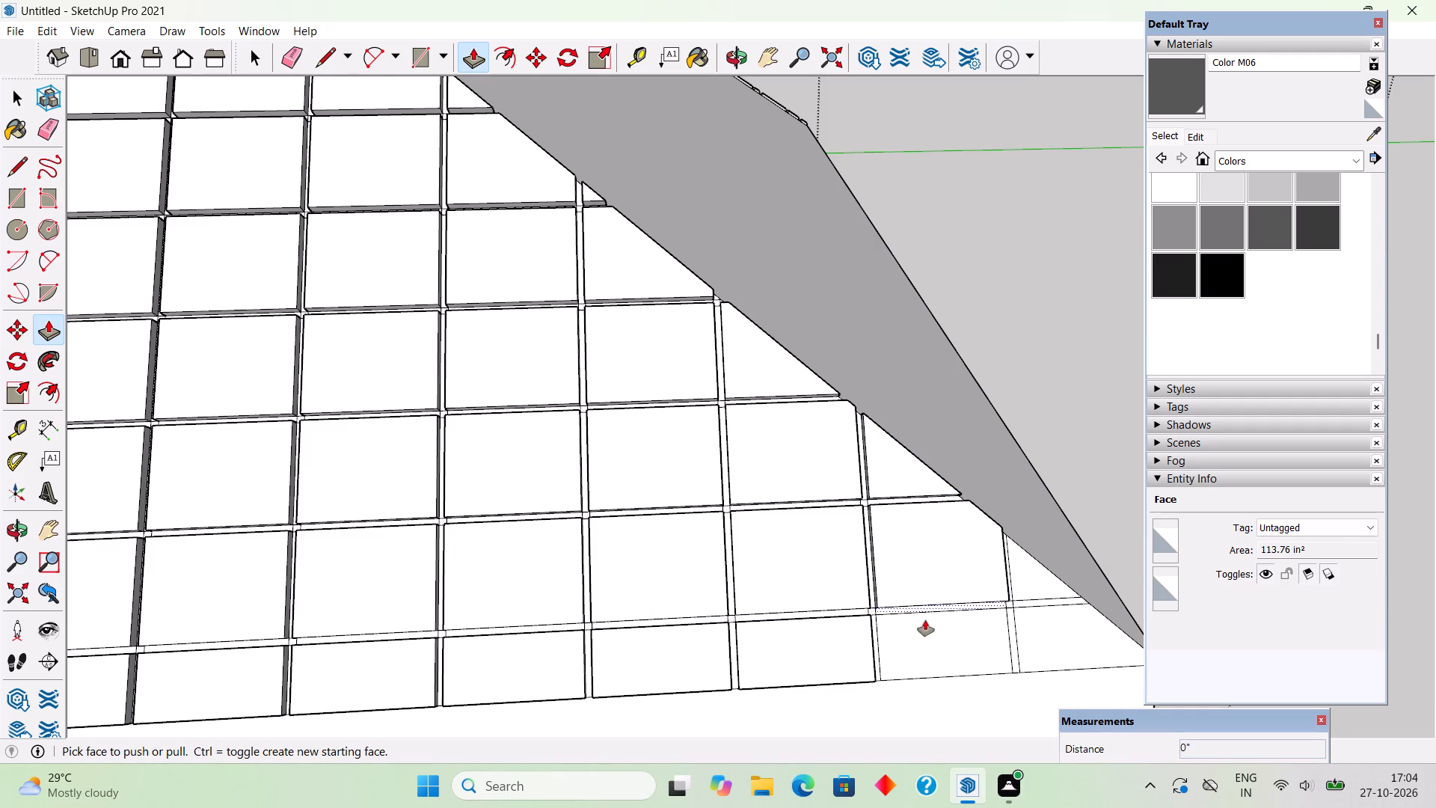
{"action": "double_click", "coordinate": [928, 624]}
{"action": "double_click", "coordinate": [1043, 592]}
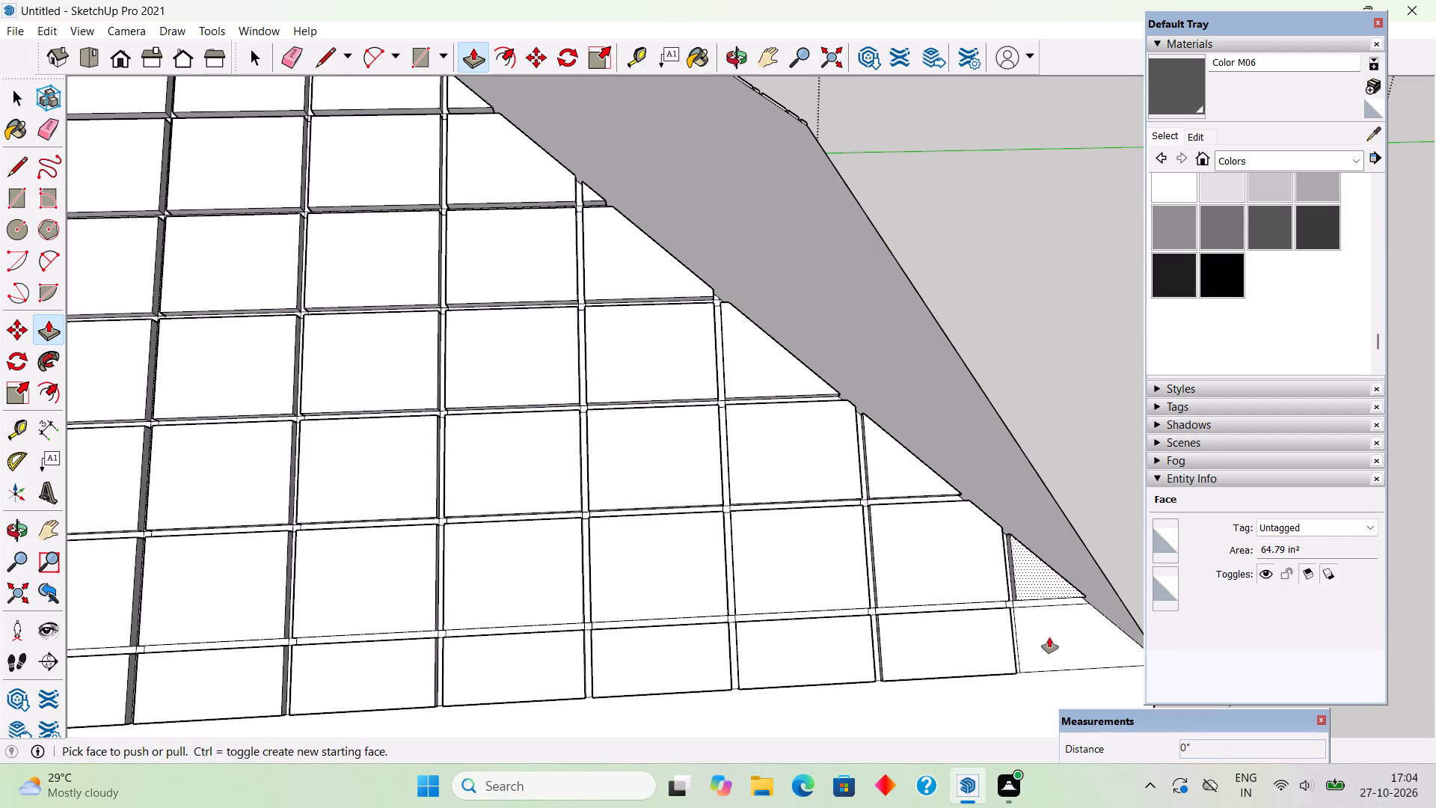
{"action": "double_click", "coordinate": [1049, 637]}
Finish editing the tiled roof group and return to the main model.
{"action": "scroll", "coordinate": [889, 599], "scroll_direction": "down", "scroll_amount": 11}
{"action": "middle_click_drag", "start_coordinate": [695, 621], "coordinate": [822, 423]}
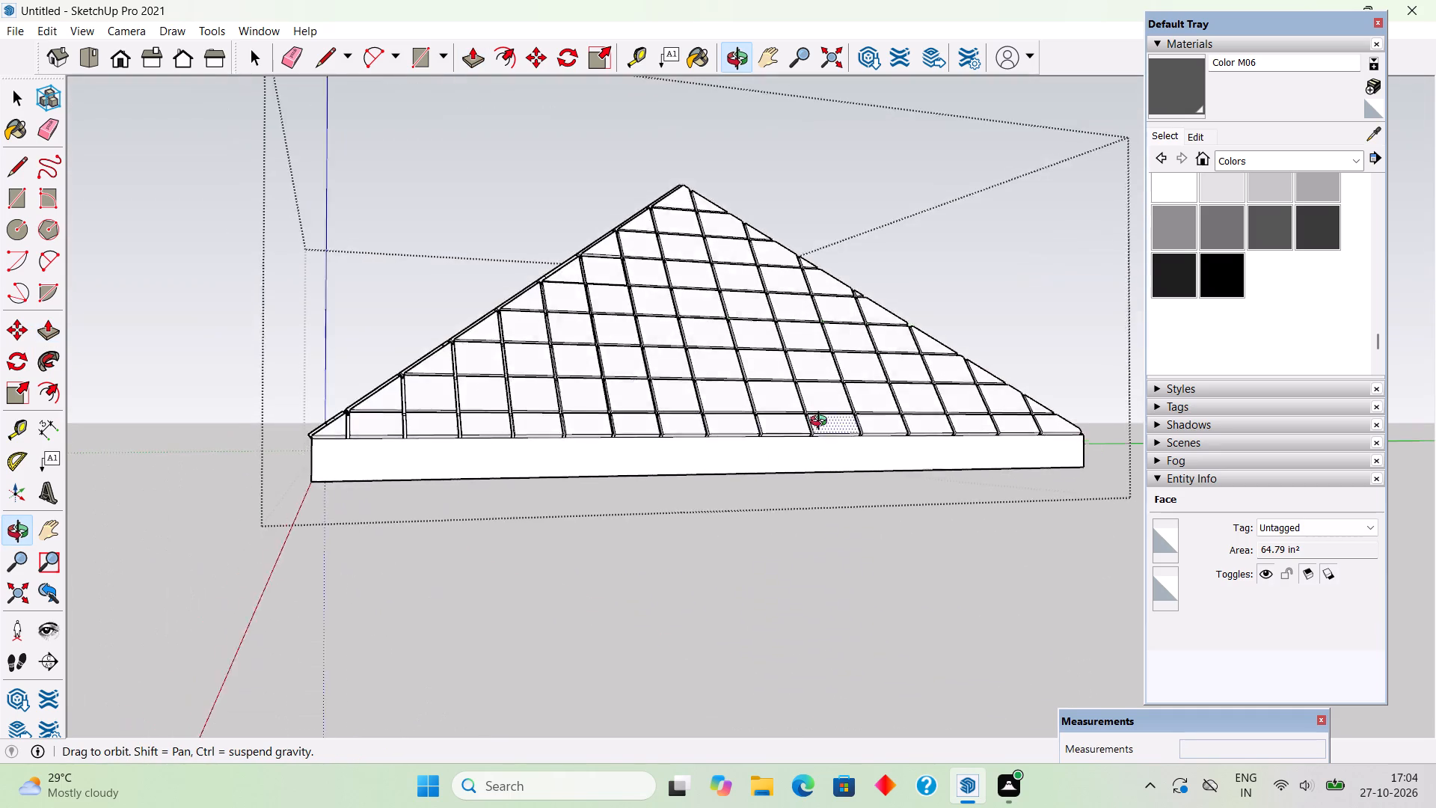
{"action": "middle_click_drag", "start_coordinate": [822, 423], "coordinate": [1026, 497]}
{"action": "key", "text": "space"}
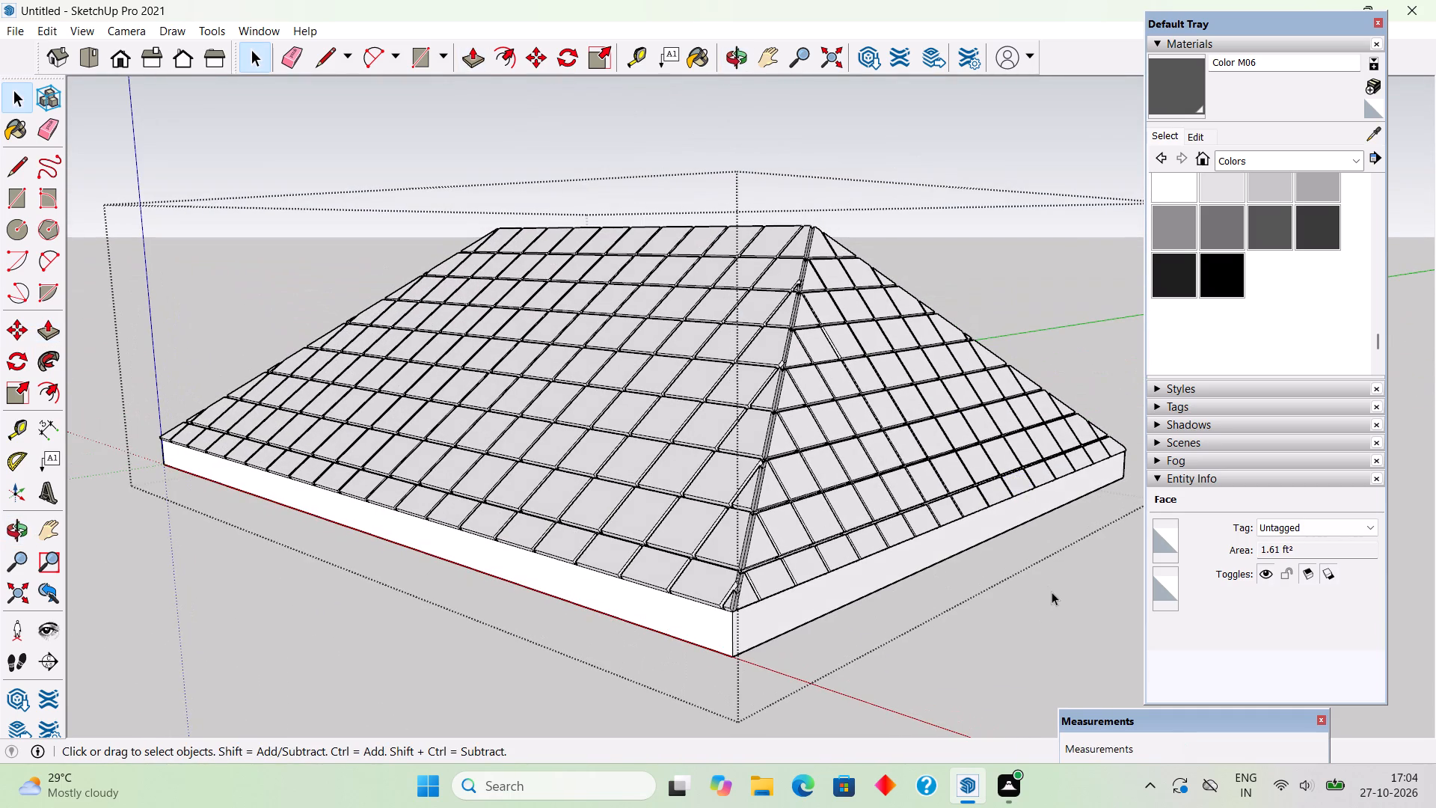
{"action": "left_click", "coordinate": [1052, 592]}
Inspect the tiled roof from all sides, checking each slope and the eaves for tiles left flat.
{"action": "scroll", "coordinate": [1052, 592], "scroll_direction": "down", "scroll_amount": 4}
{"action": "middle_click_drag", "start_coordinate": [524, 514], "coordinate": [630, 382]}
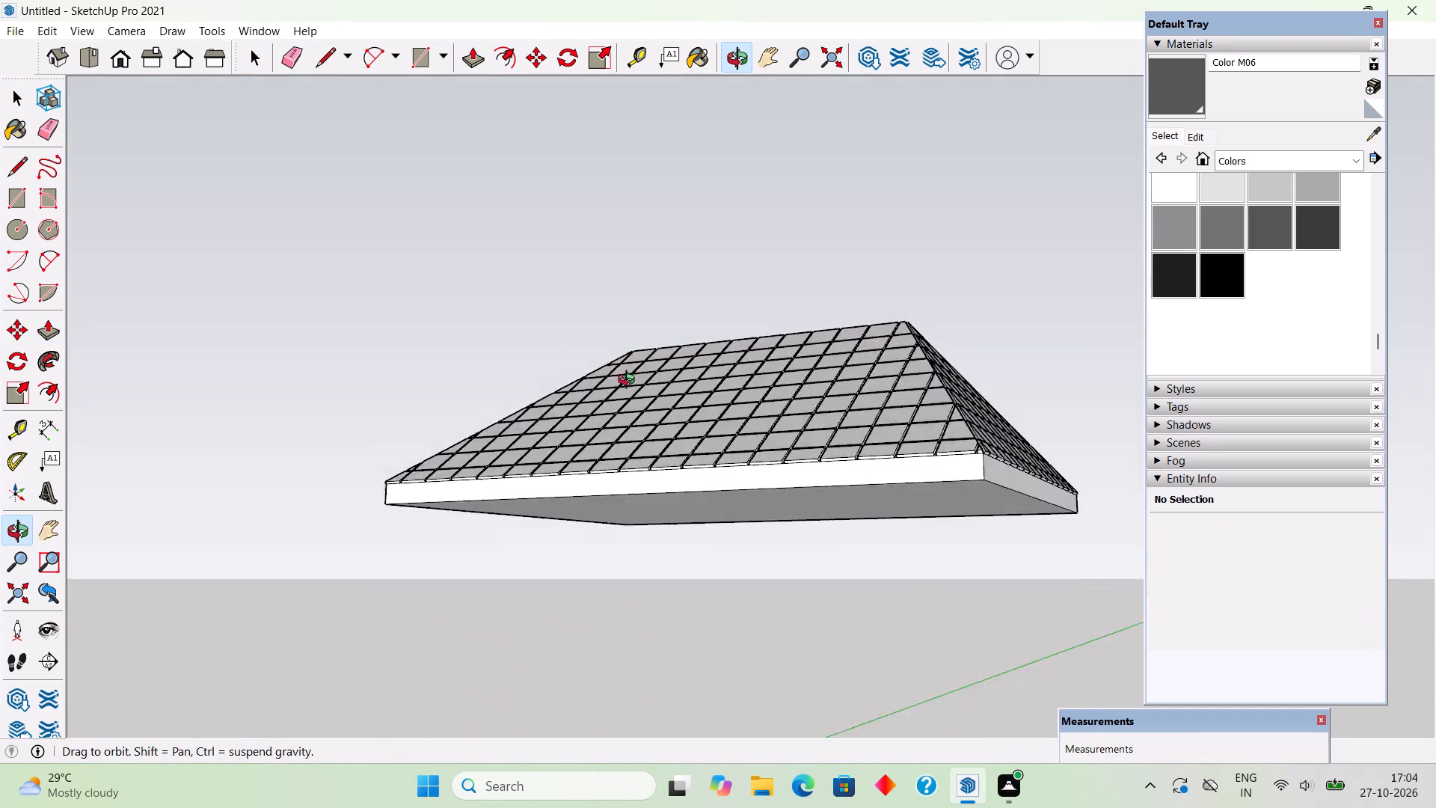
{"action": "middle_click_drag", "start_coordinate": [630, 382], "coordinate": [1029, 575]}
{"action": "middle_click_drag", "start_coordinate": [637, 474], "coordinate": [866, 449]}
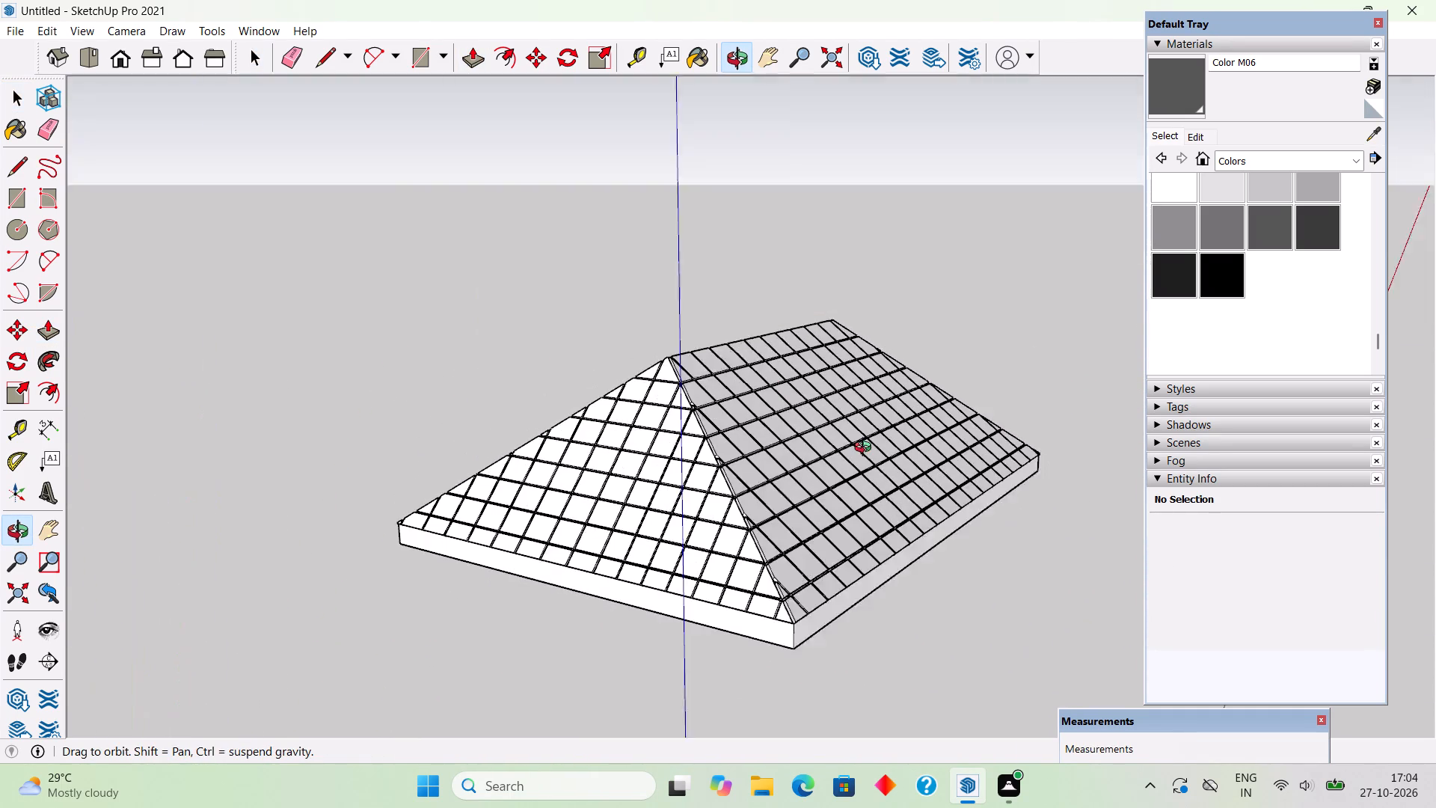
{"action": "middle_click_drag", "start_coordinate": [866, 449], "coordinate": [871, 456]}
{"action": "scroll", "coordinate": [909, 617], "scroll_direction": "up", "scroll_amount": 3}
{"action": "middle_click_drag", "start_coordinate": [841, 556], "coordinate": [462, 551]}
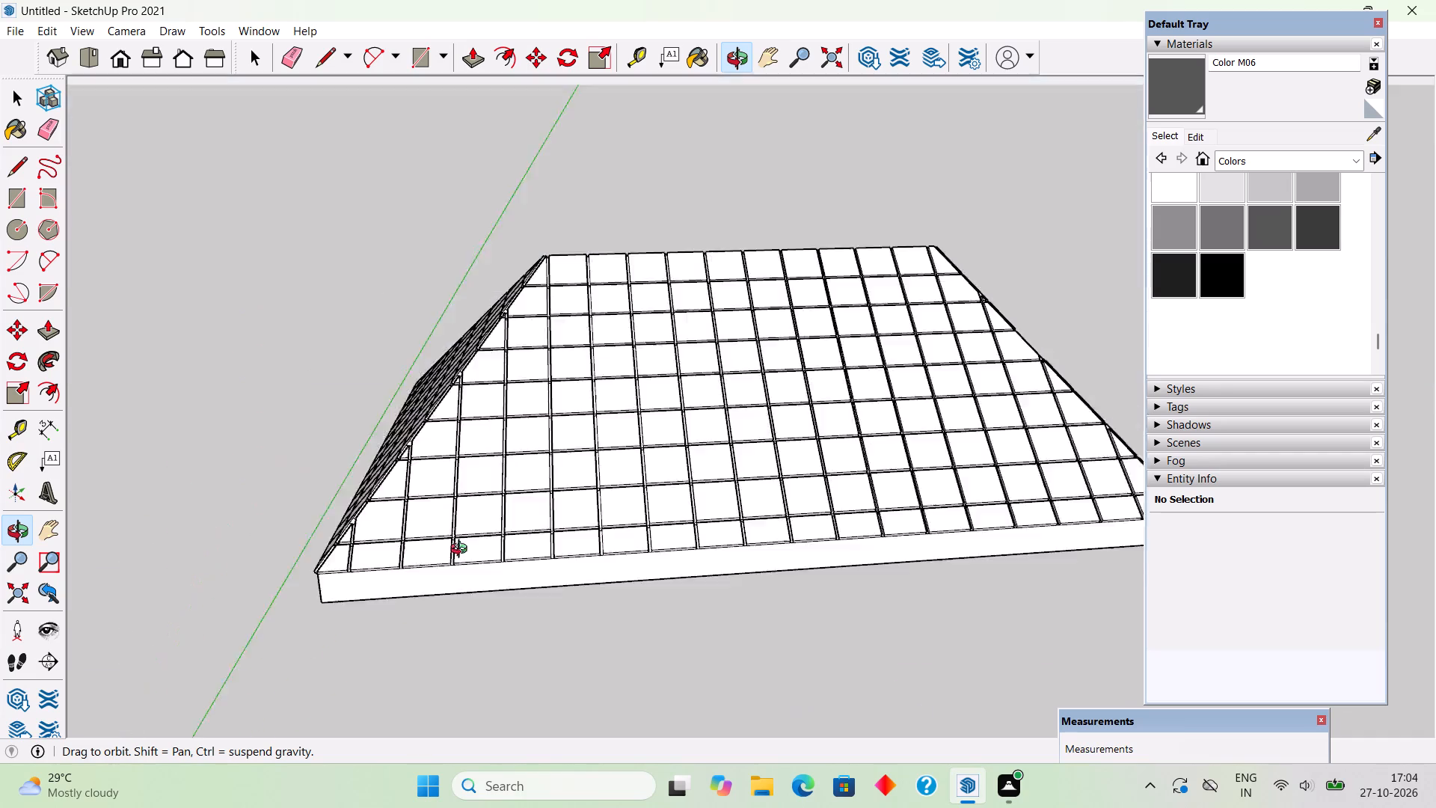
{"action": "middle_click_drag", "start_coordinate": [462, 551], "coordinate": [455, 453]}
{"action": "scroll", "coordinate": [513, 378], "scroll_direction": "down", "scroll_amount": 5}
{"action": "middle_click_drag", "start_coordinate": [536, 438], "coordinate": [553, 535]}
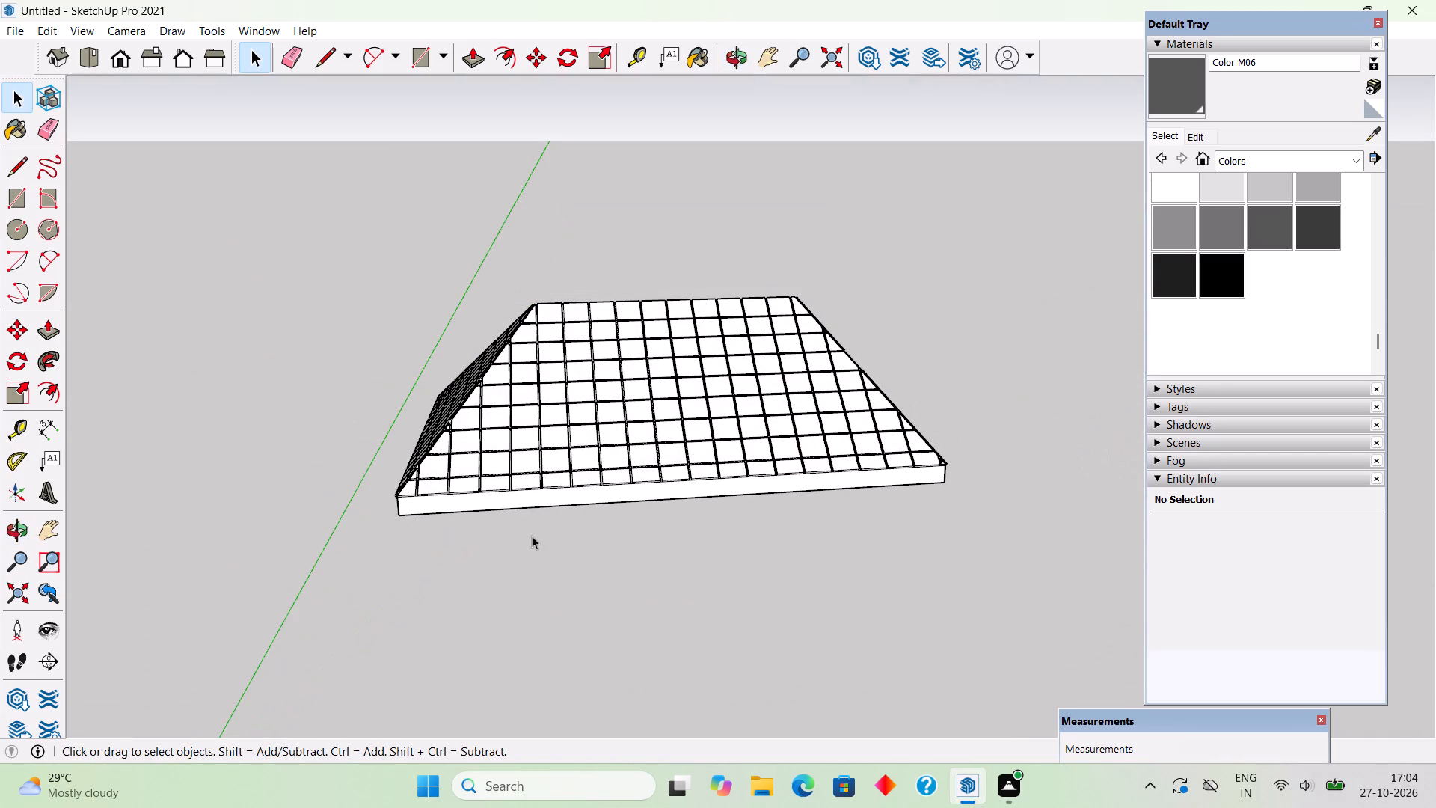
Unhide all of the model's hidden geometry.
{"action": "left_click", "coordinate": [50, 27]}
{"action": "left_click", "coordinate": [133, 306]}
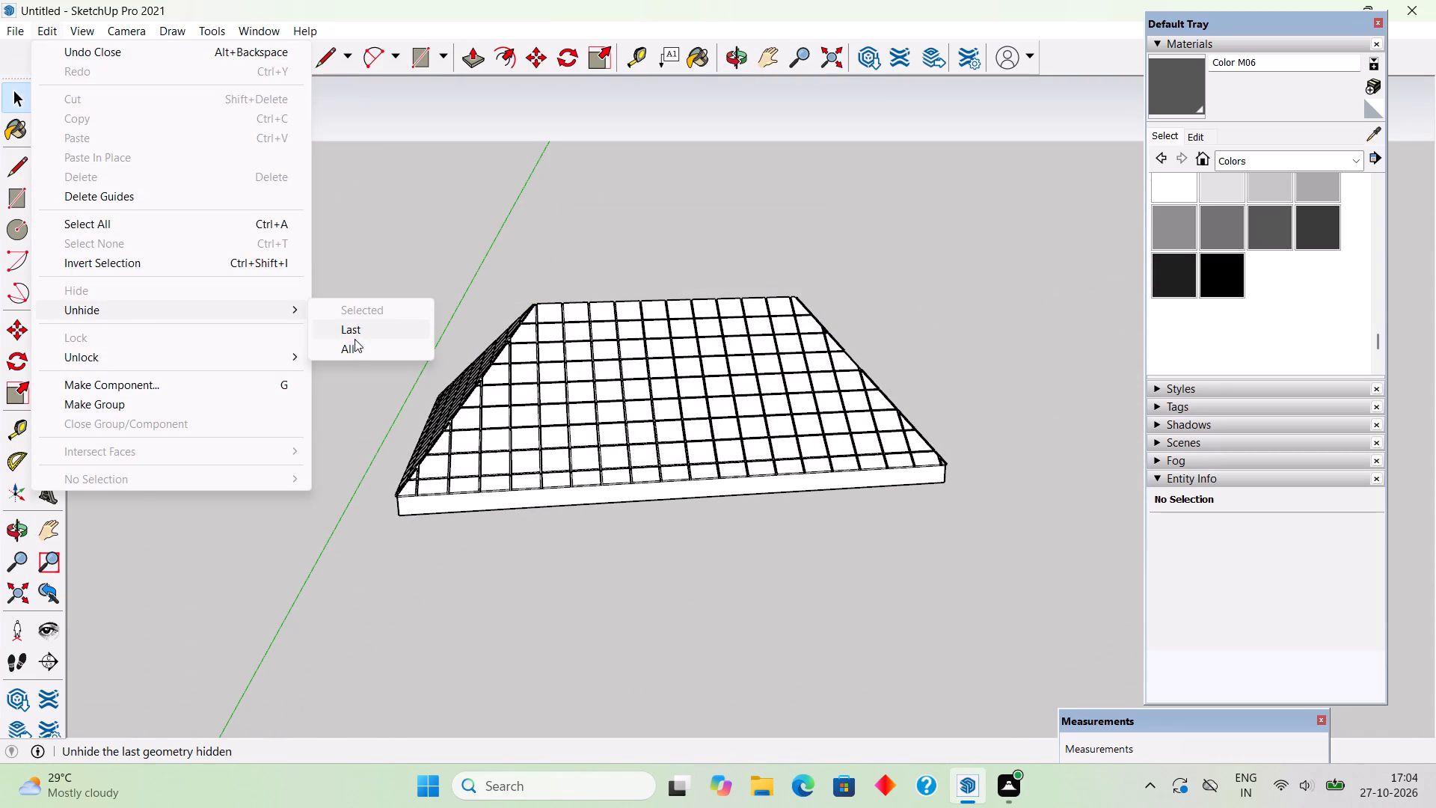
{"action": "left_click", "coordinate": [358, 352]}
Examine the whole house from several angles, comparing the tiled main roof with the porch roof and the untiled front wing roof.
{"action": "middle_click_drag", "start_coordinate": [512, 465], "coordinate": [300, 356]}
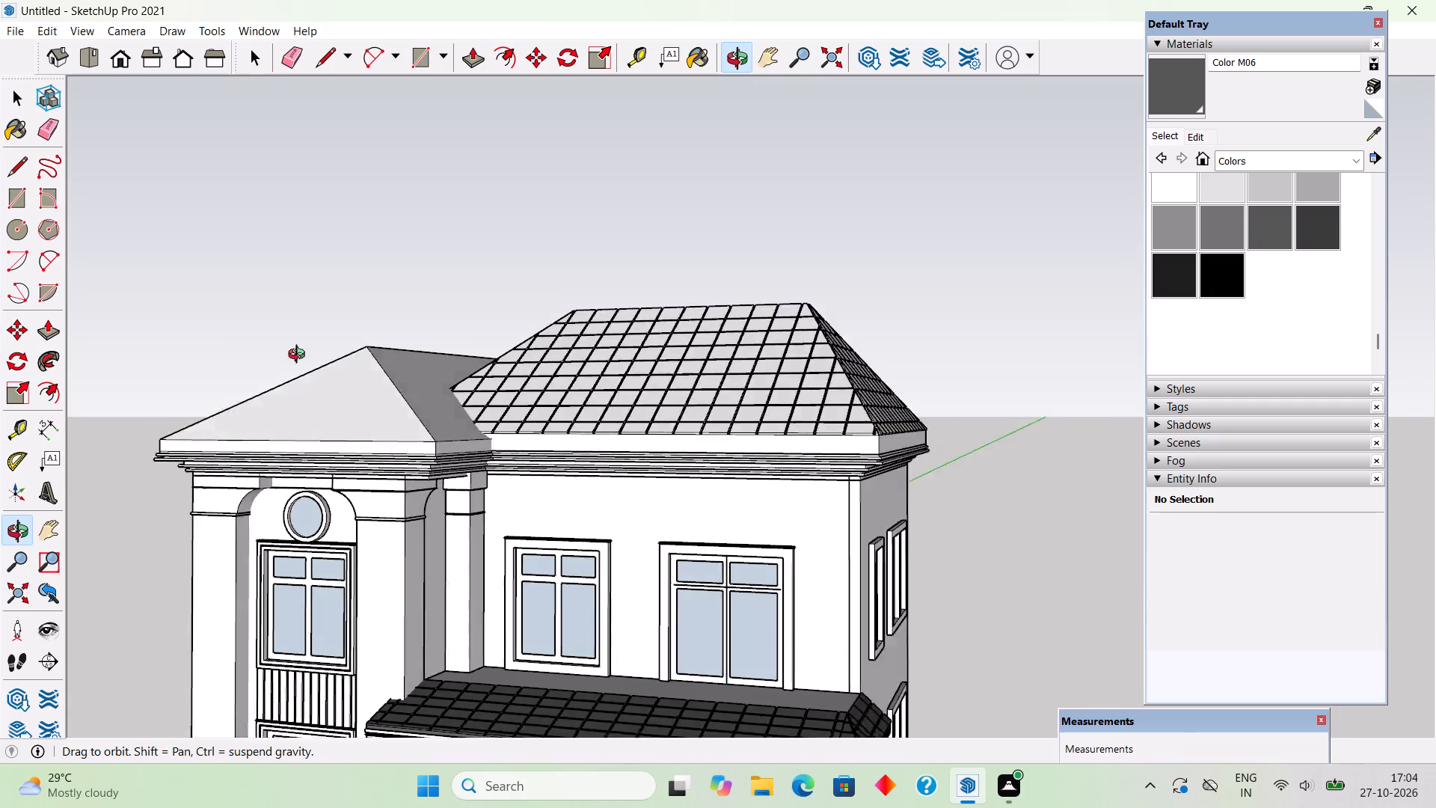
{"action": "middle_click_drag", "start_coordinate": [300, 356], "coordinate": [497, 376]}
{"action": "scroll", "coordinate": [497, 370], "scroll_direction": "down", "scroll_amount": 8}
{"action": "middle_click_drag", "start_coordinate": [601, 484], "coordinate": [524, 607]}
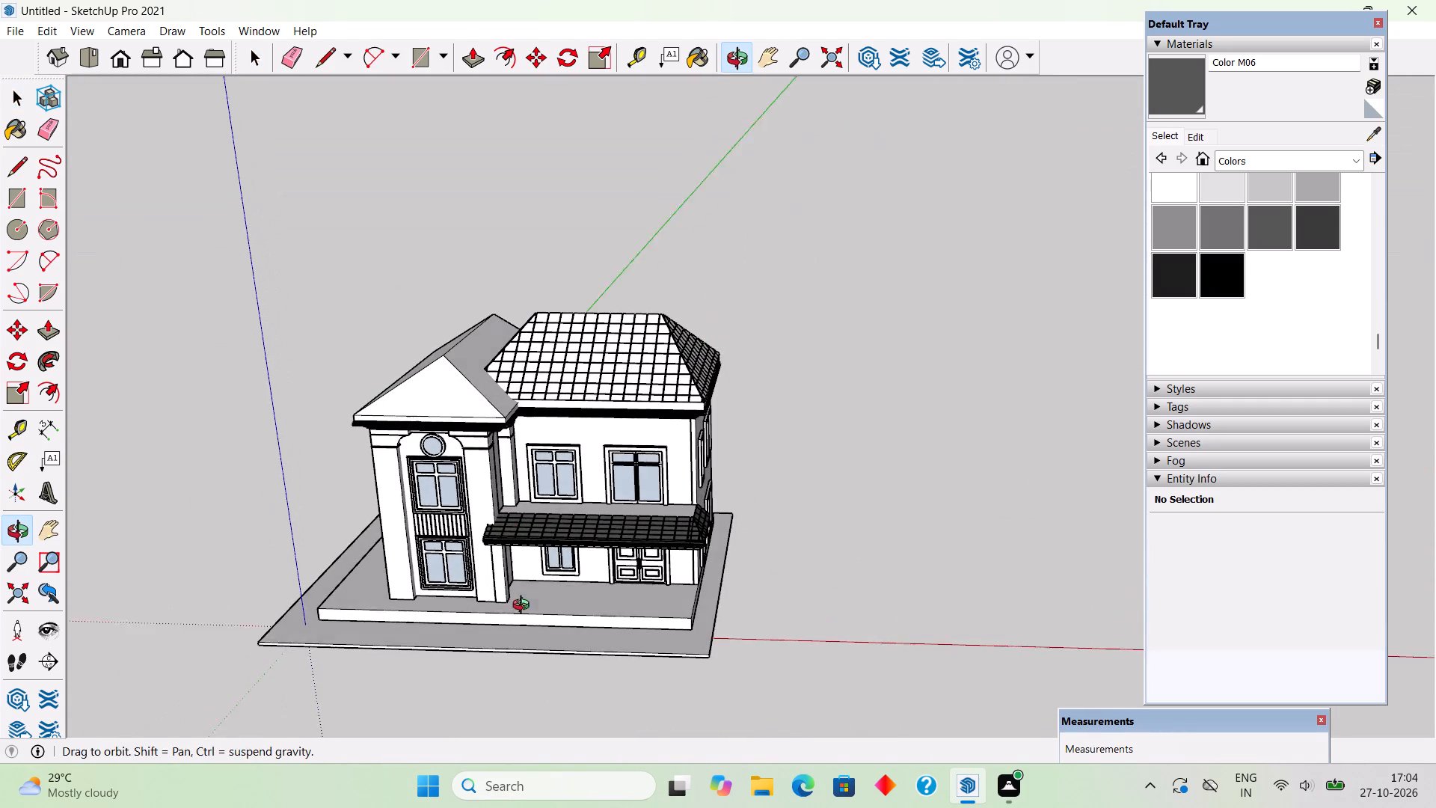
{"action": "middle_click_drag", "start_coordinate": [524, 607], "coordinate": [526, 607]}
{"action": "scroll", "coordinate": [536, 598], "scroll_direction": "up", "scroll_amount": 2}
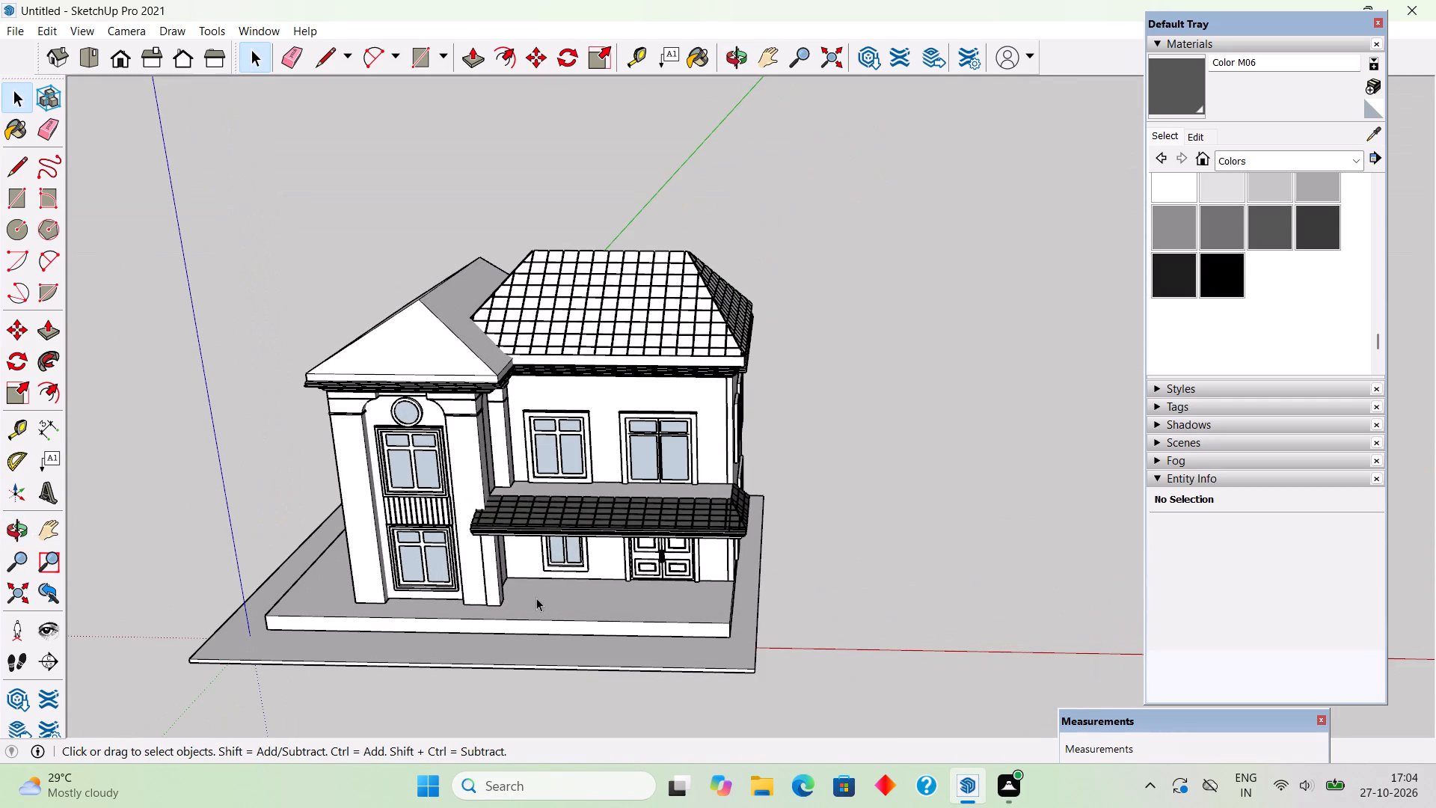
{"action": "middle_click_drag", "start_coordinate": [410, 332], "coordinate": [522, 409]}
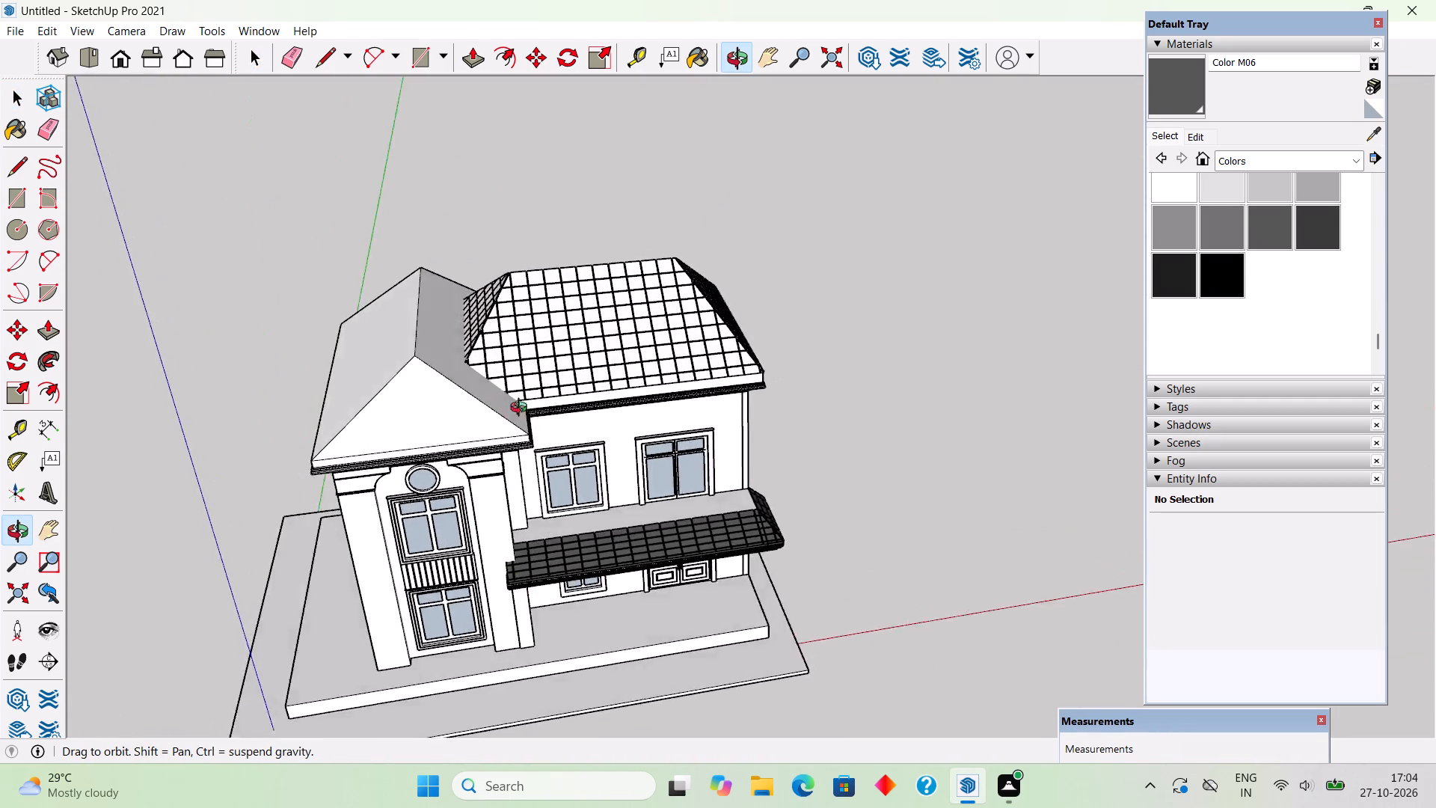
{"action": "middle_click_drag", "start_coordinate": [522, 409], "coordinate": [521, 262]}
{"action": "middle_click_drag", "start_coordinate": [705, 325], "coordinate": [434, 351]}
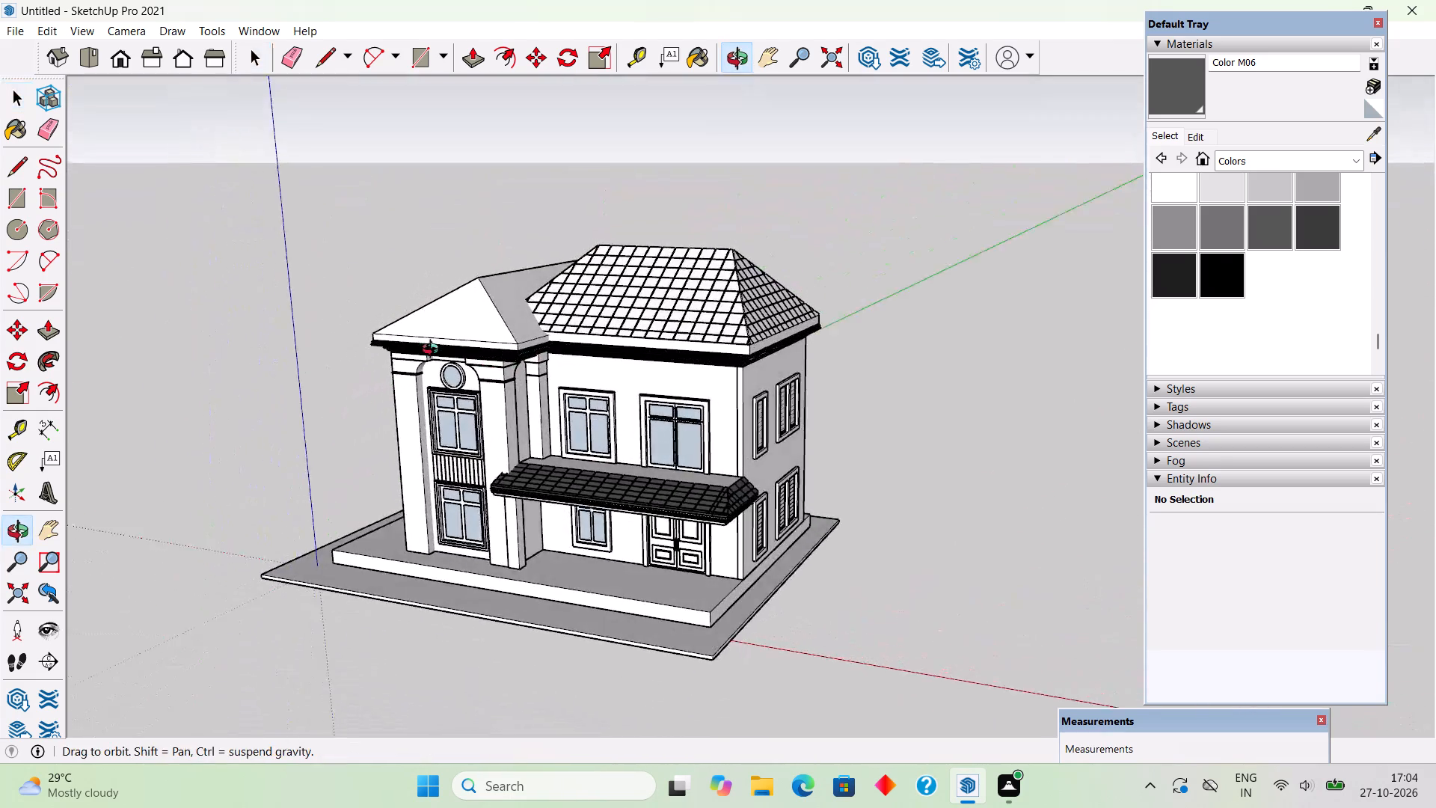
{"action": "middle_click_drag", "start_coordinate": [434, 351], "coordinate": [367, 334]}
{"action": "scroll", "coordinate": [636, 370], "scroll_direction": "up", "scroll_amount": 3}
{"action": "middle_click_drag", "start_coordinate": [699, 364], "coordinate": [654, 372]}
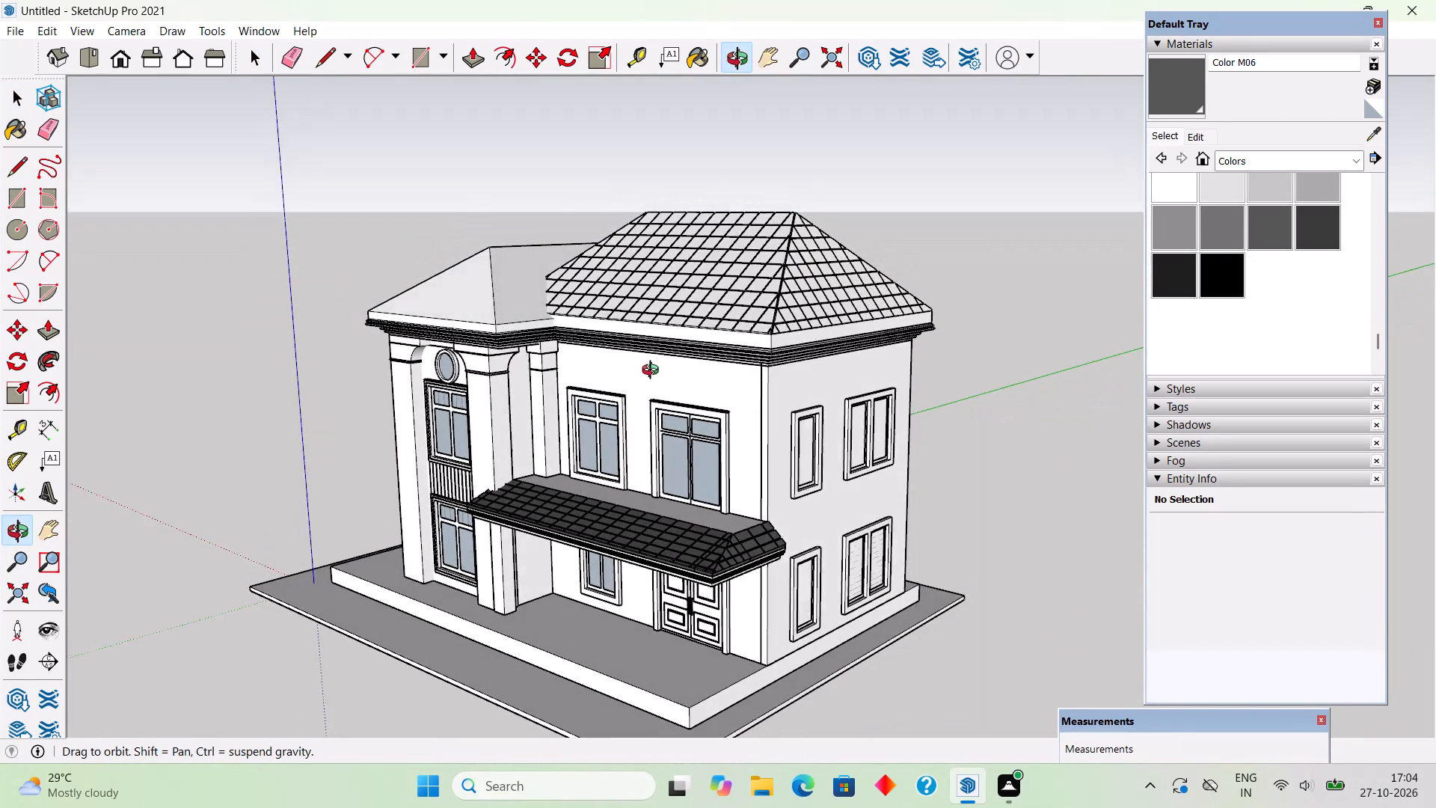
{"action": "middle_click_drag", "start_coordinate": [654, 372], "coordinate": [682, 392]}
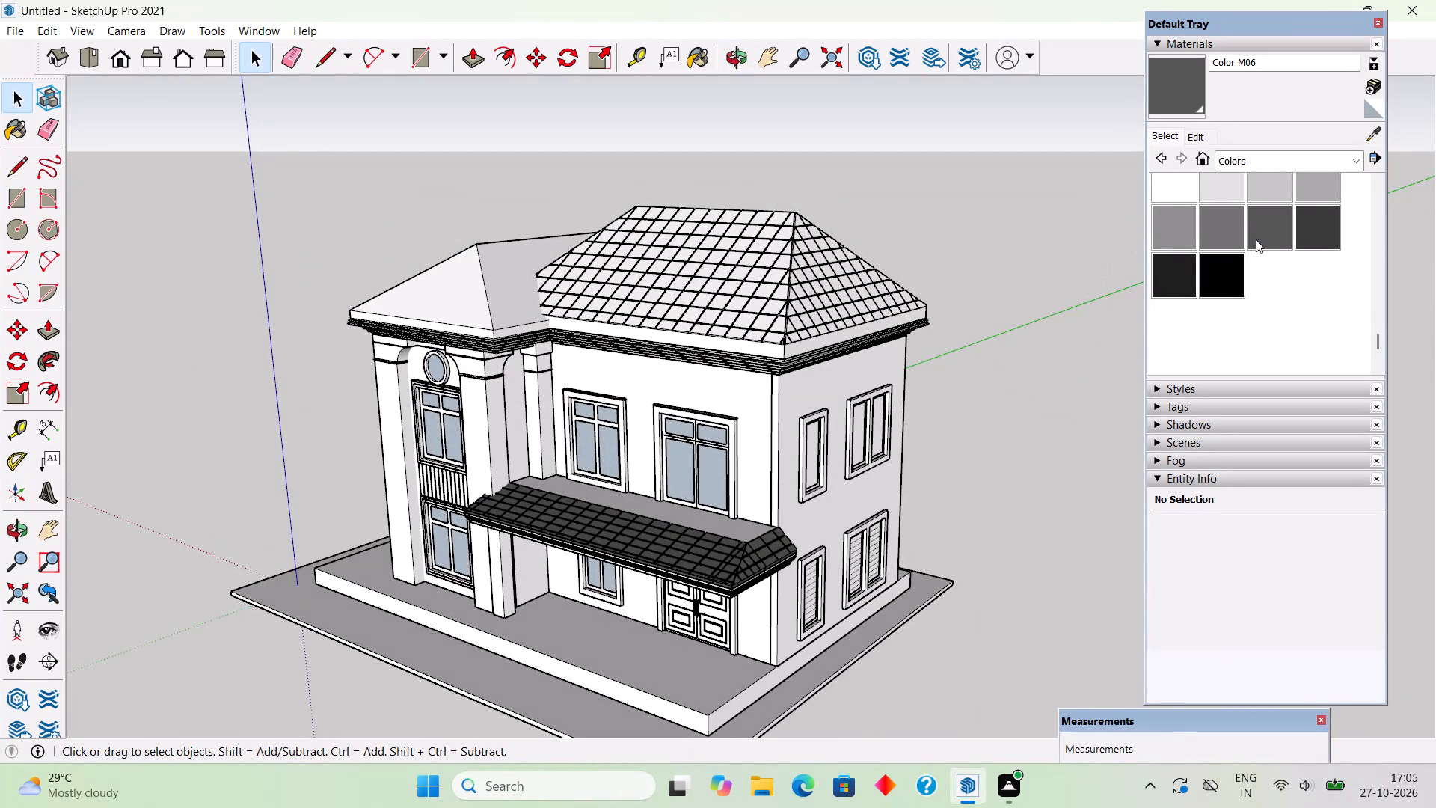
Sample the dark grey Color M06 from the porch roof and paint the tiled main roof group with it.
{"action": "left_click", "coordinate": [1379, 136]}
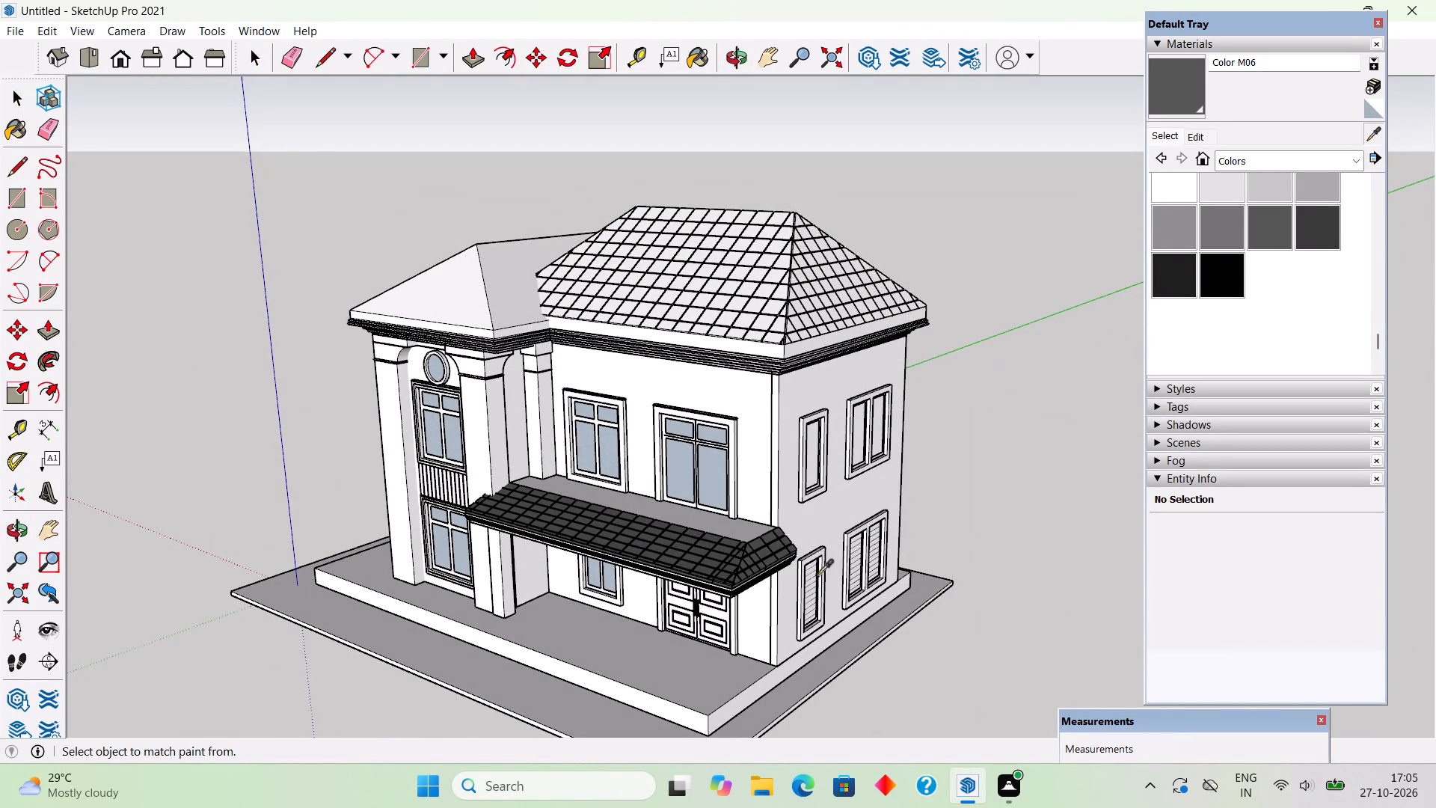
{"action": "left_click", "coordinate": [750, 574]}
{"action": "left_click", "coordinate": [736, 265]}
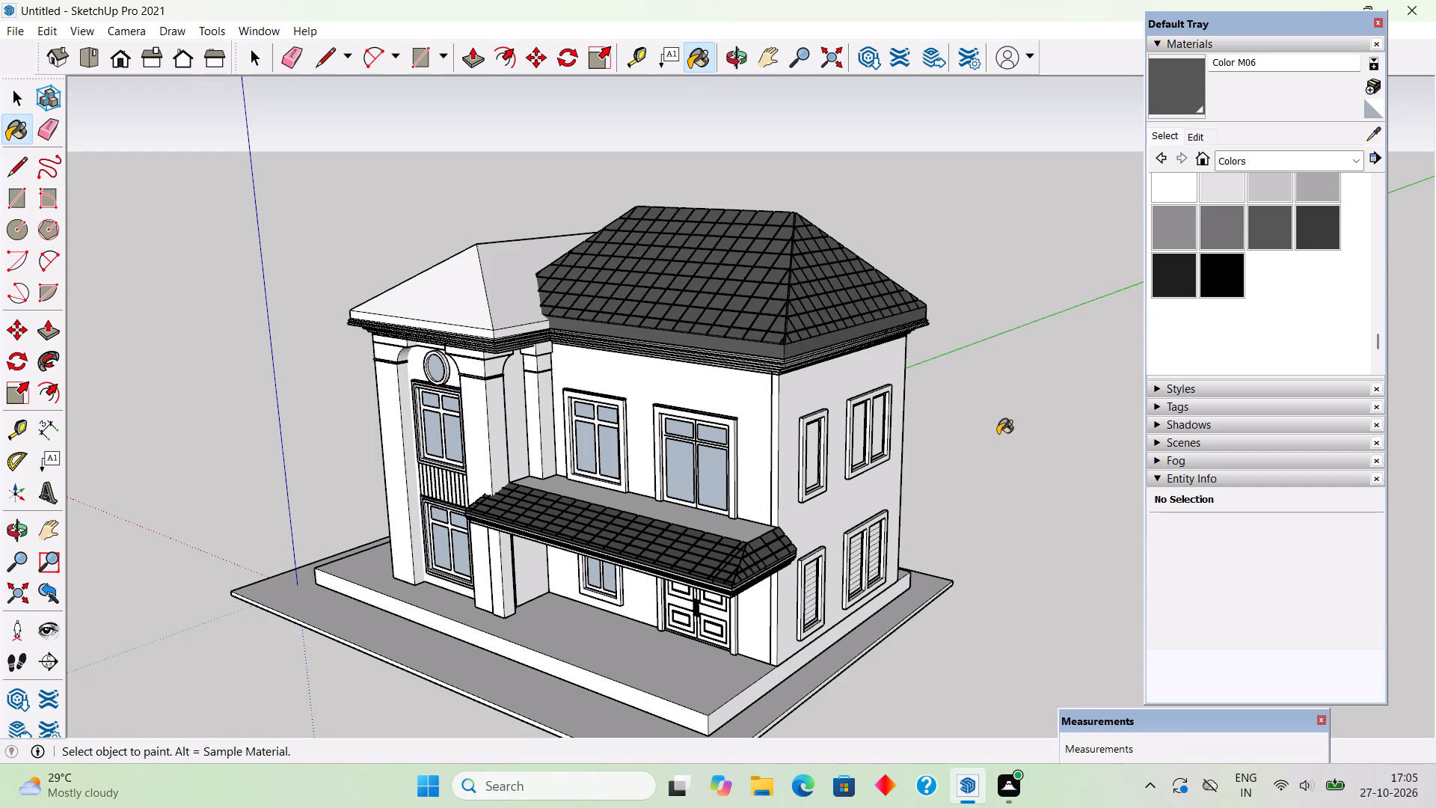
Inspect the painted main roof and the plain roof of the front wing from the front and both sides.
{"action": "middle_click_drag", "start_coordinate": [995, 422], "coordinate": [808, 385]}
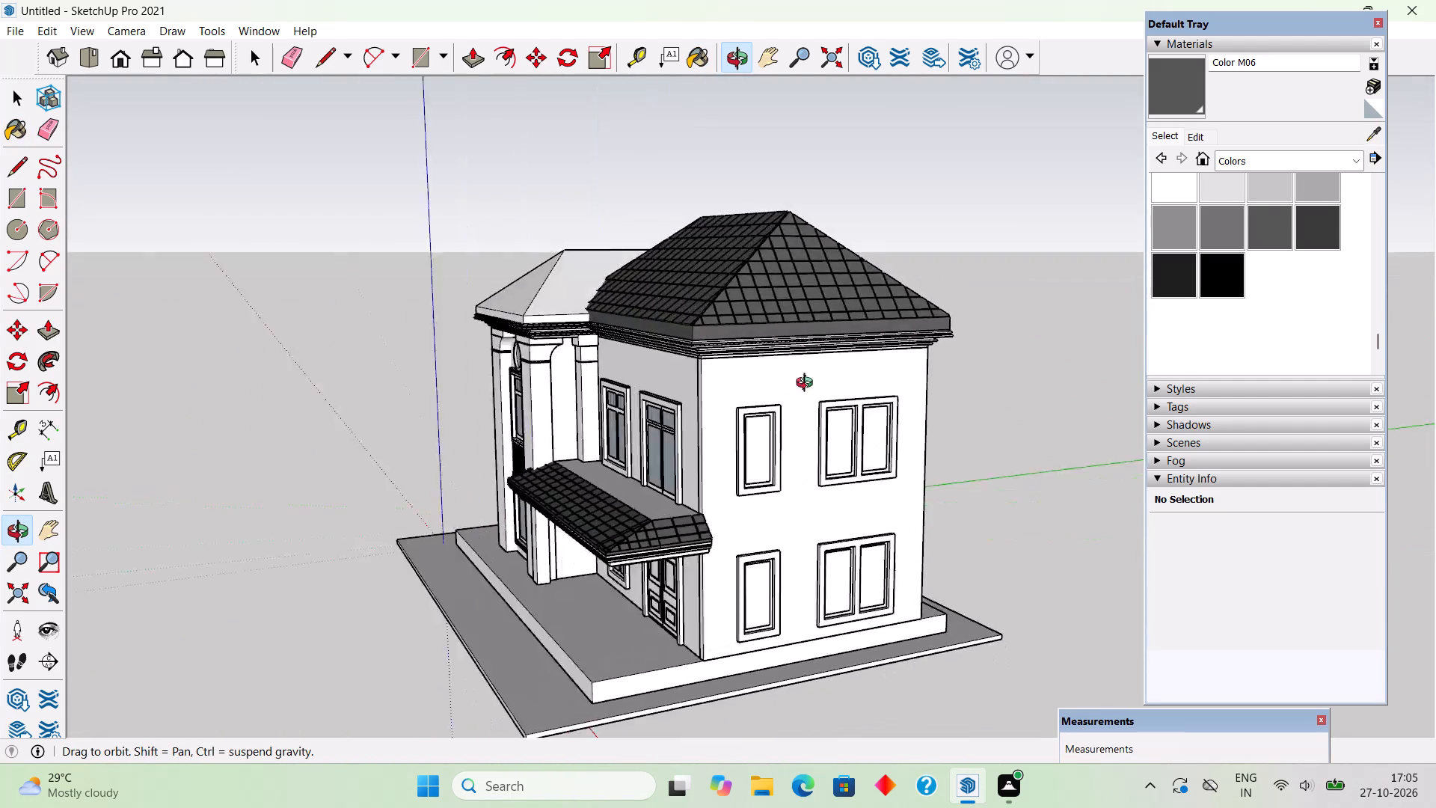
{"action": "middle_click_drag", "start_coordinate": [808, 385], "coordinate": [1069, 407]}
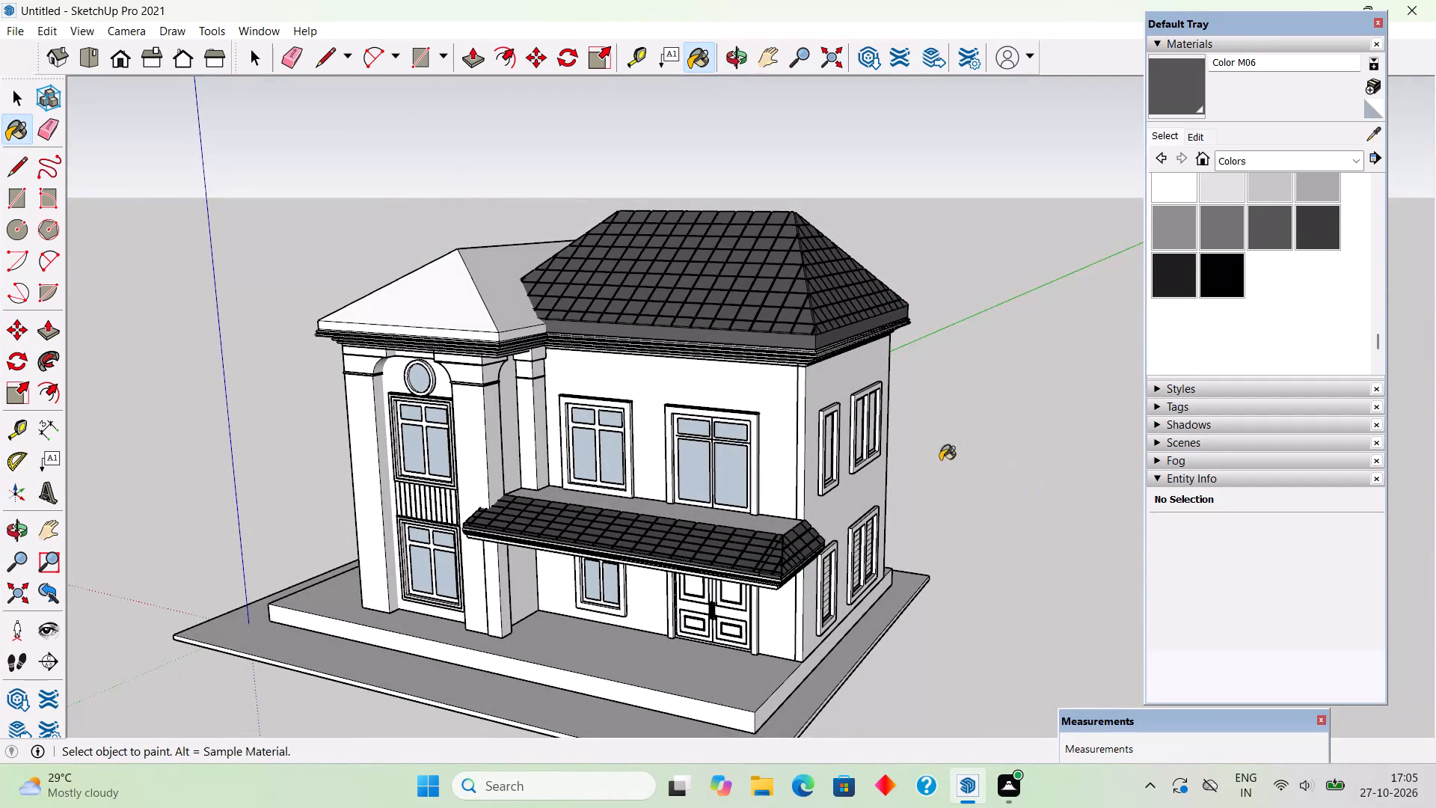
{"action": "middle_click_drag", "start_coordinate": [776, 483], "coordinate": [782, 477]}
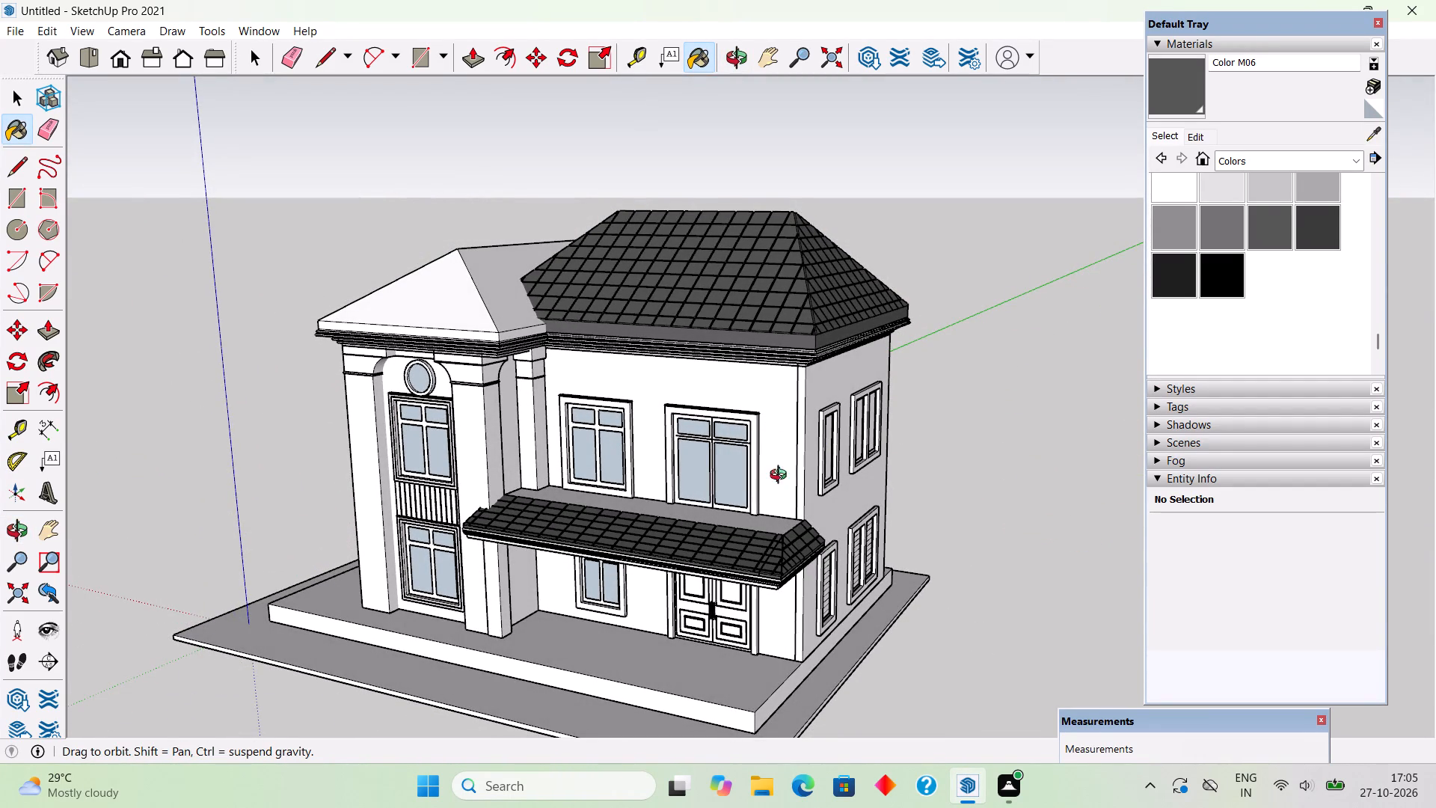
{"action": "middle_click_drag", "start_coordinate": [782, 477], "coordinate": [944, 483]}
{"action": "key", "text": "space"}
{"action": "left_click", "coordinate": [962, 474]}
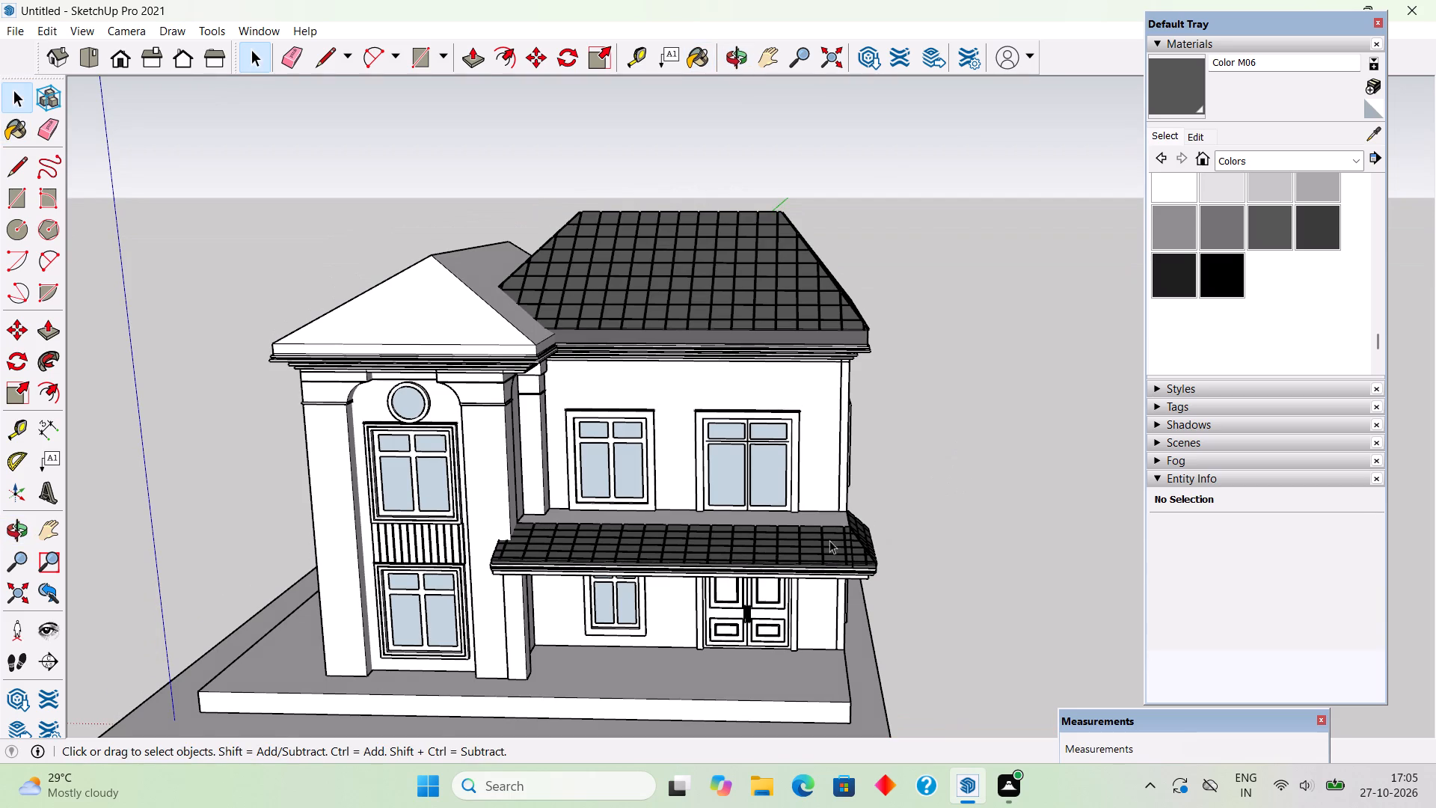
{"action": "middle_click_drag", "start_coordinate": [779, 512], "coordinate": [707, 516]}
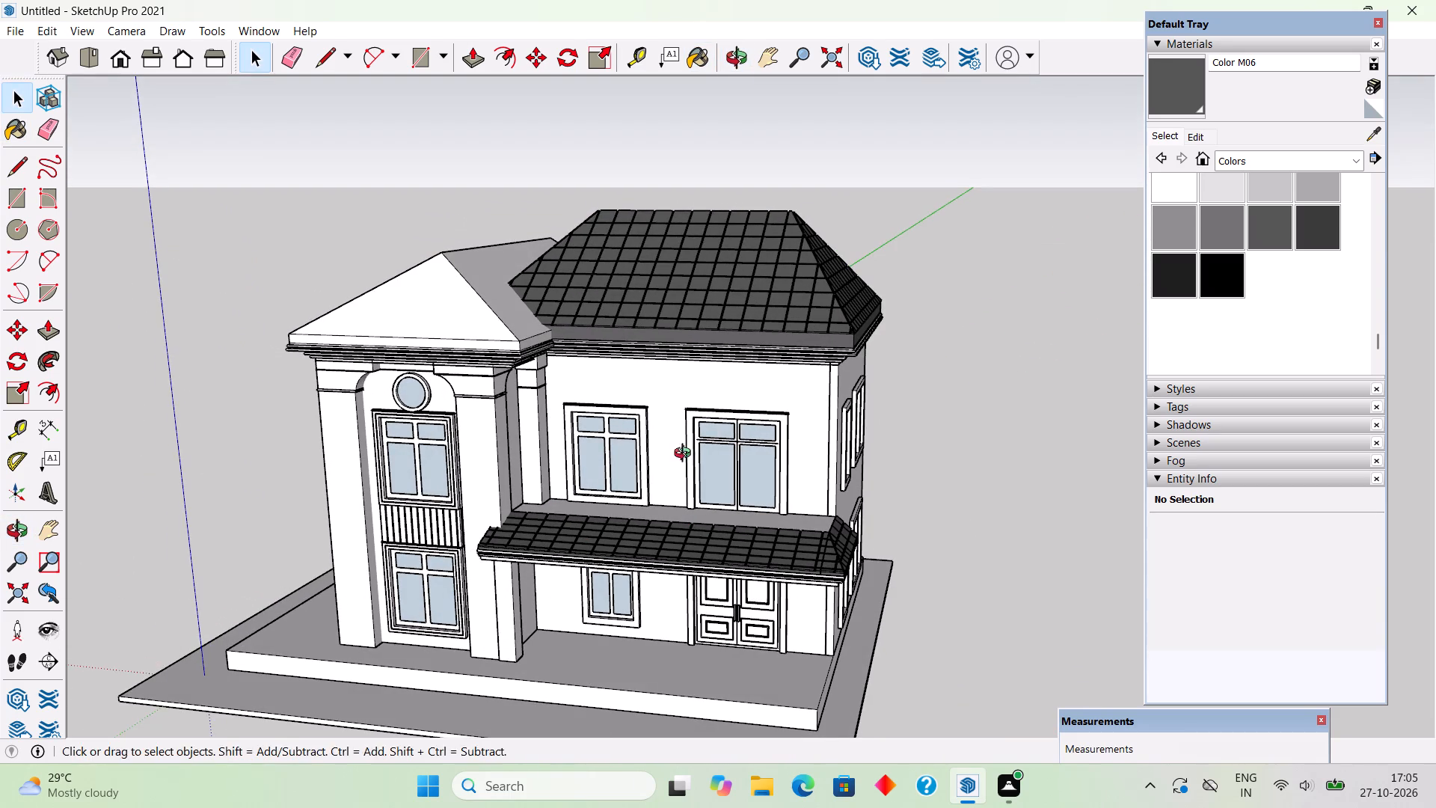
{"action": "middle_click_drag", "start_coordinate": [687, 455], "coordinate": [944, 606]}
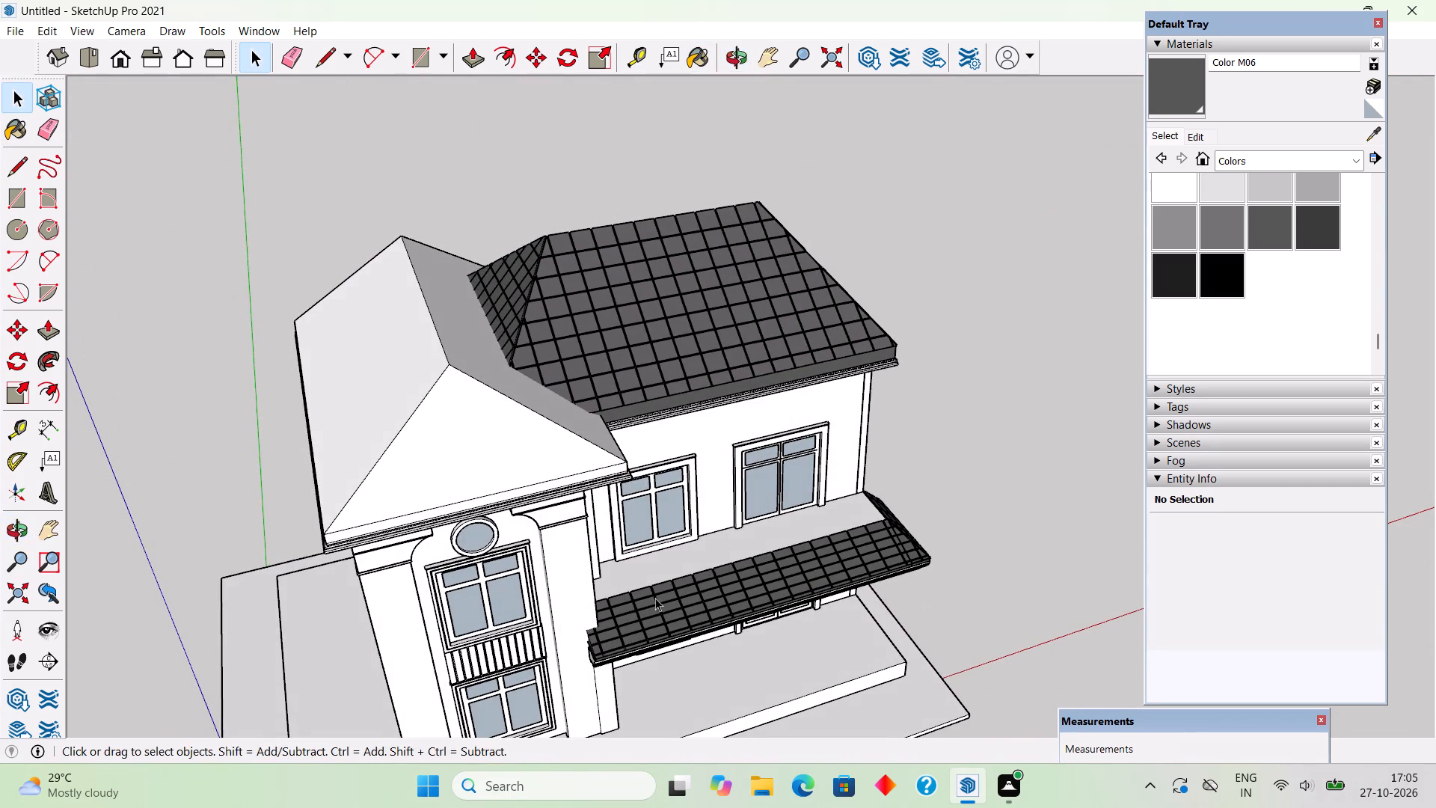
{"action": "middle_click_drag", "start_coordinate": [635, 552], "coordinate": [825, 571]}
{"action": "middle_click_drag", "start_coordinate": [560, 554], "coordinate": [826, 351]}
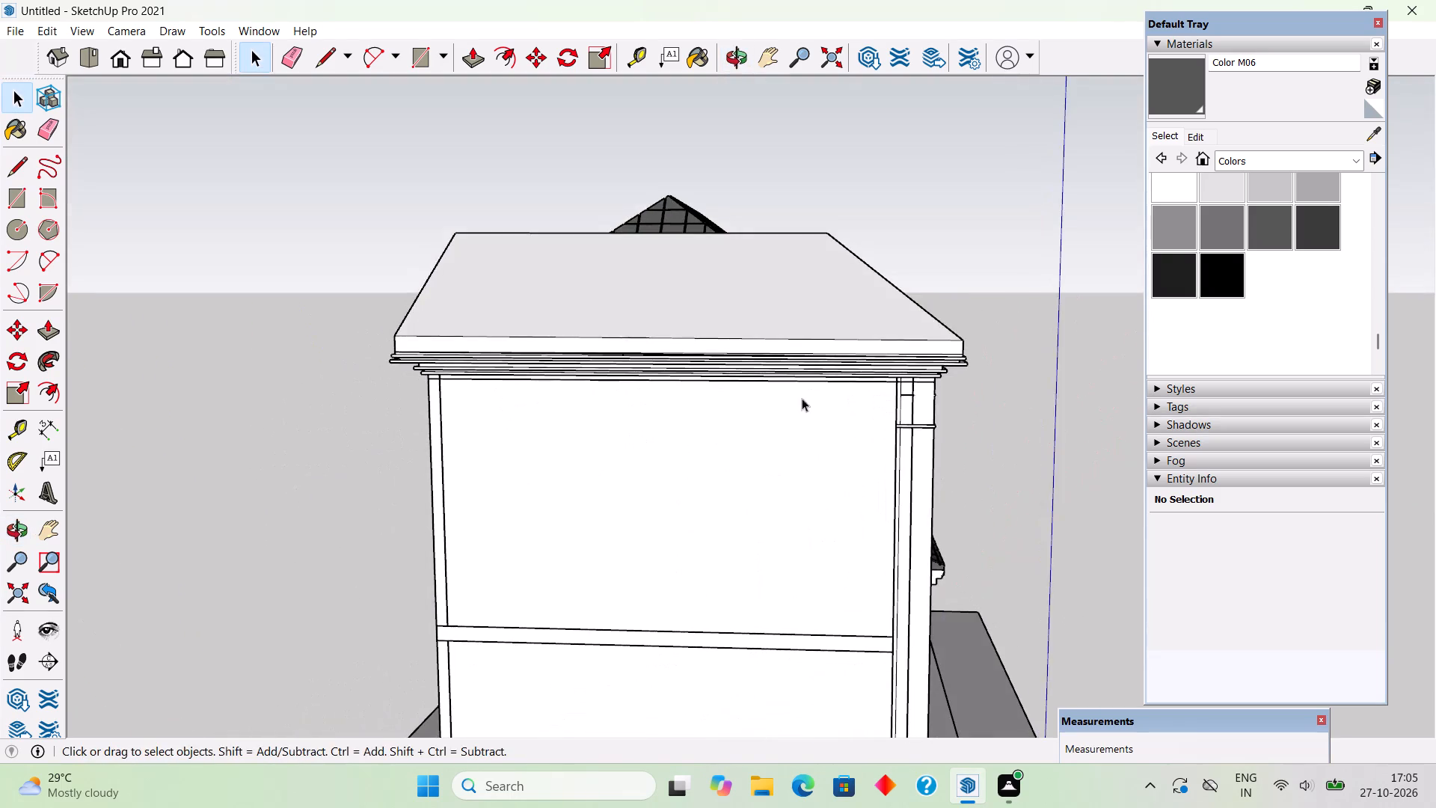
{"action": "middle_click_drag", "start_coordinate": [630, 515], "coordinate": [433, 572]}
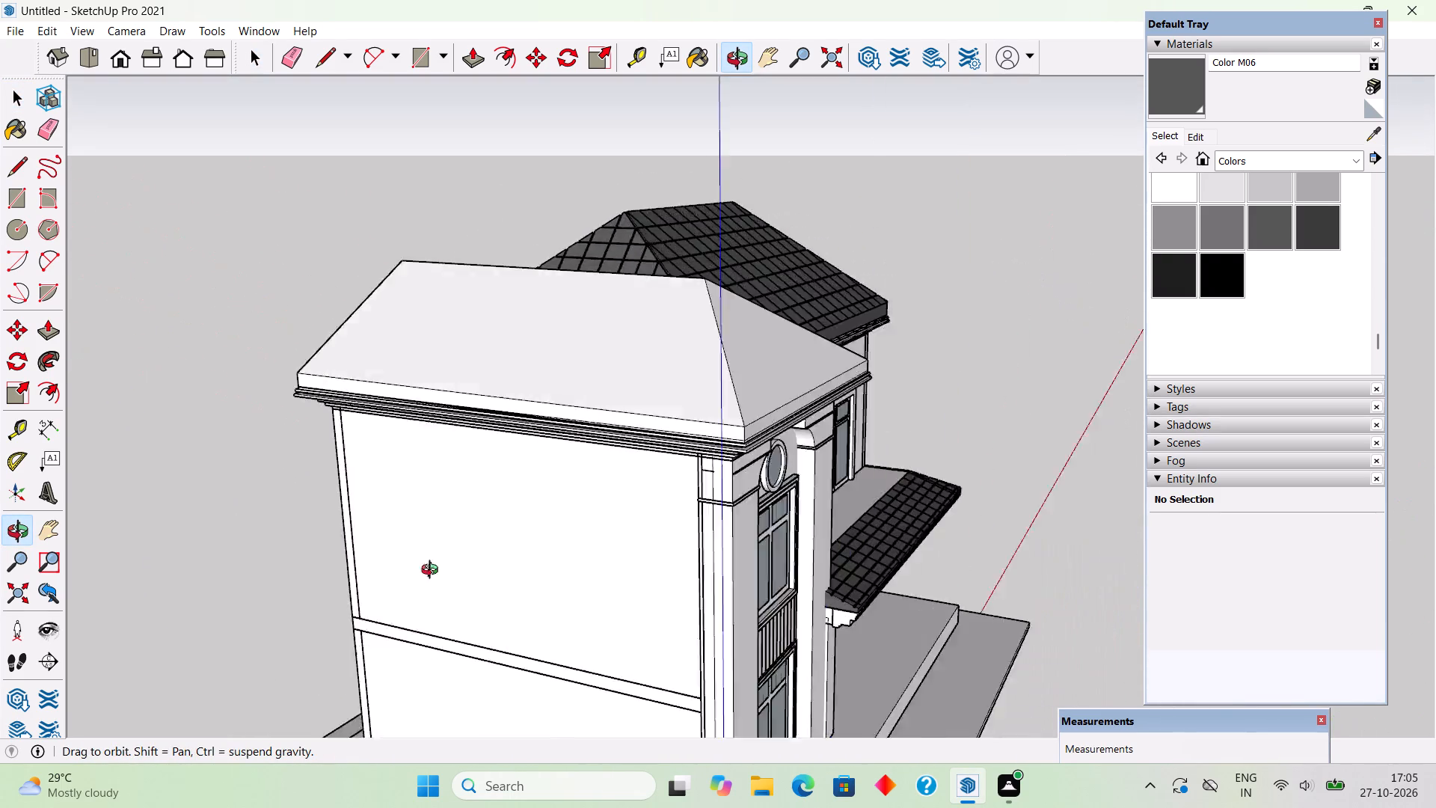
{"action": "middle_click_drag", "start_coordinate": [433, 572], "coordinate": [88, 572]}
{"action": "middle_click_drag", "start_coordinate": [693, 535], "coordinate": [582, 420]}
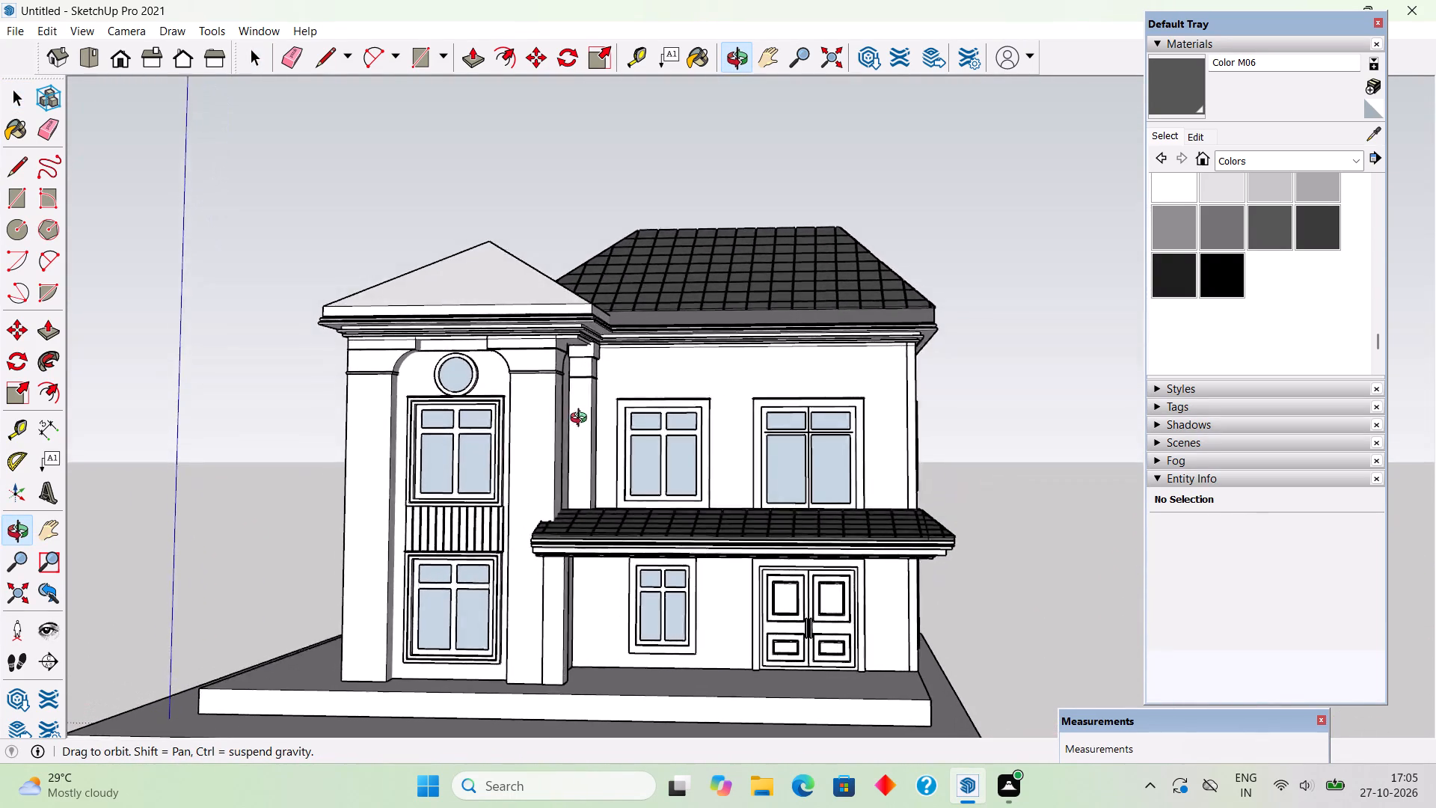
{"action": "middle_click_drag", "start_coordinate": [582, 420], "coordinate": [634, 426]}
{"action": "scroll", "coordinate": [634, 426], "scroll_direction": "up", "scroll_amount": 1}
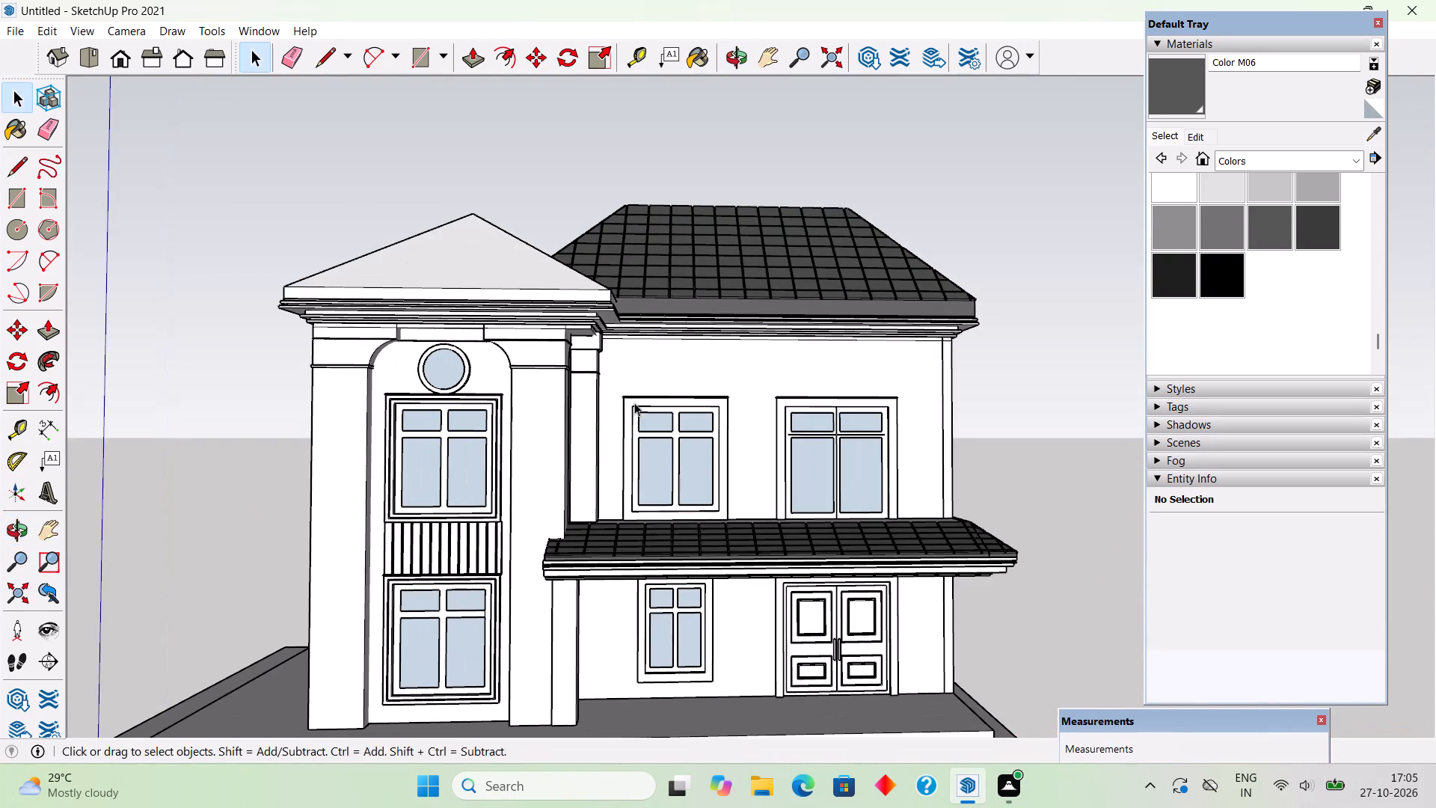
Isolate the front wing's plain hip roof group by hiding everything else in the model.
{"action": "middle_click_drag", "start_coordinate": [595, 366], "coordinate": [658, 622]}
{"action": "left_click", "coordinate": [499, 370]}
{"action": "right_click", "coordinate": [499, 370]}
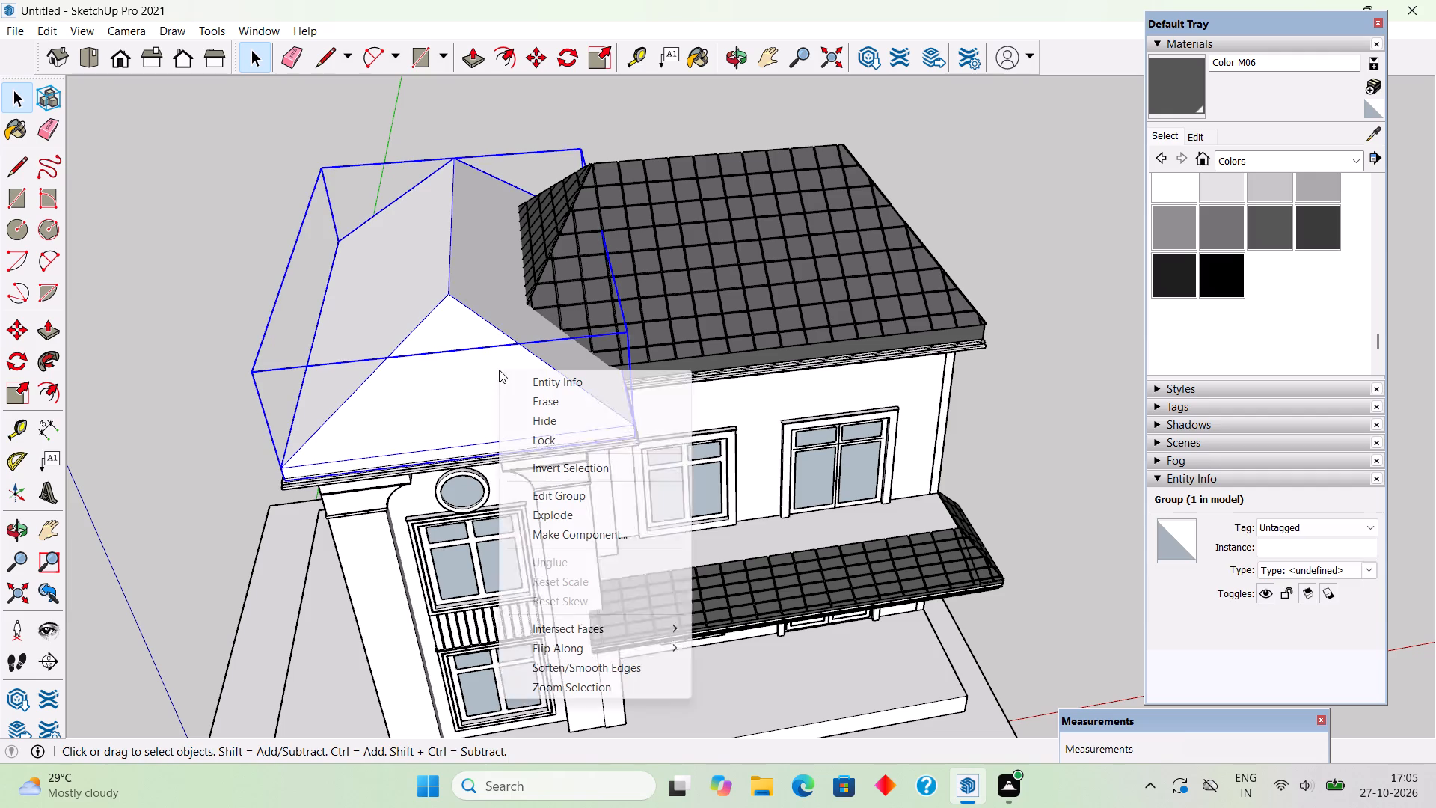
{"action": "left_click", "coordinate": [574, 470]}
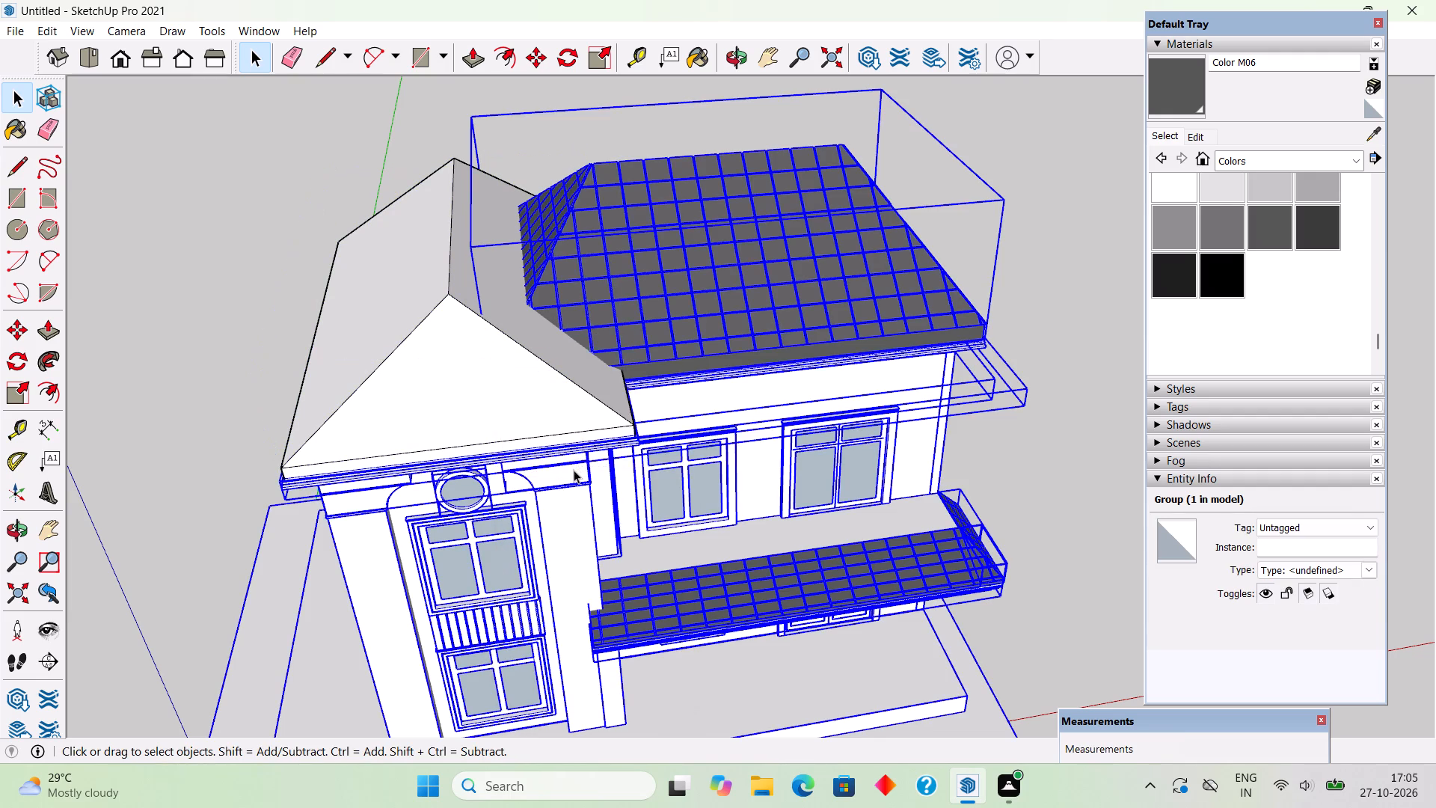
{"action": "right_click", "coordinate": [574, 470]}
{"action": "left_click", "coordinate": [654, 220]}
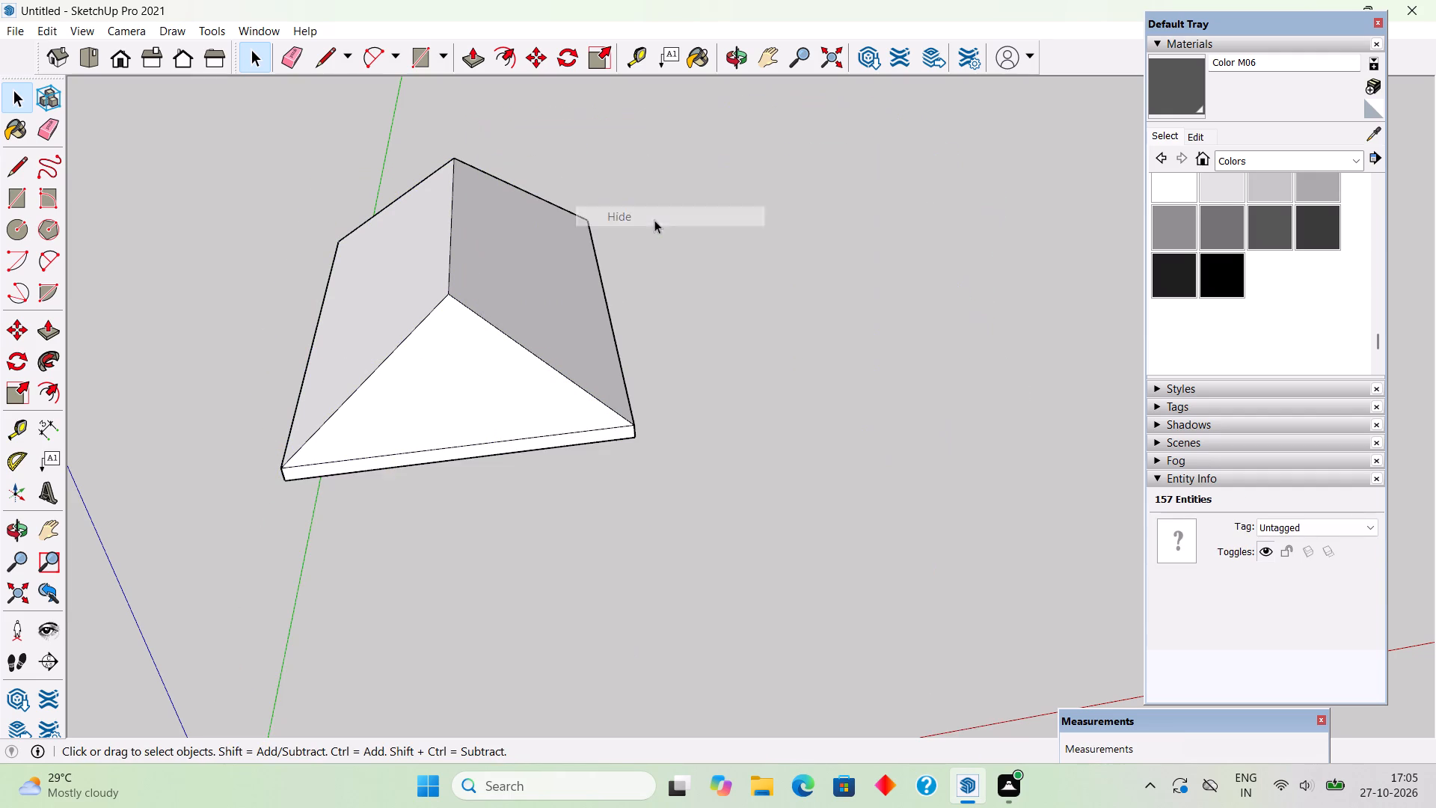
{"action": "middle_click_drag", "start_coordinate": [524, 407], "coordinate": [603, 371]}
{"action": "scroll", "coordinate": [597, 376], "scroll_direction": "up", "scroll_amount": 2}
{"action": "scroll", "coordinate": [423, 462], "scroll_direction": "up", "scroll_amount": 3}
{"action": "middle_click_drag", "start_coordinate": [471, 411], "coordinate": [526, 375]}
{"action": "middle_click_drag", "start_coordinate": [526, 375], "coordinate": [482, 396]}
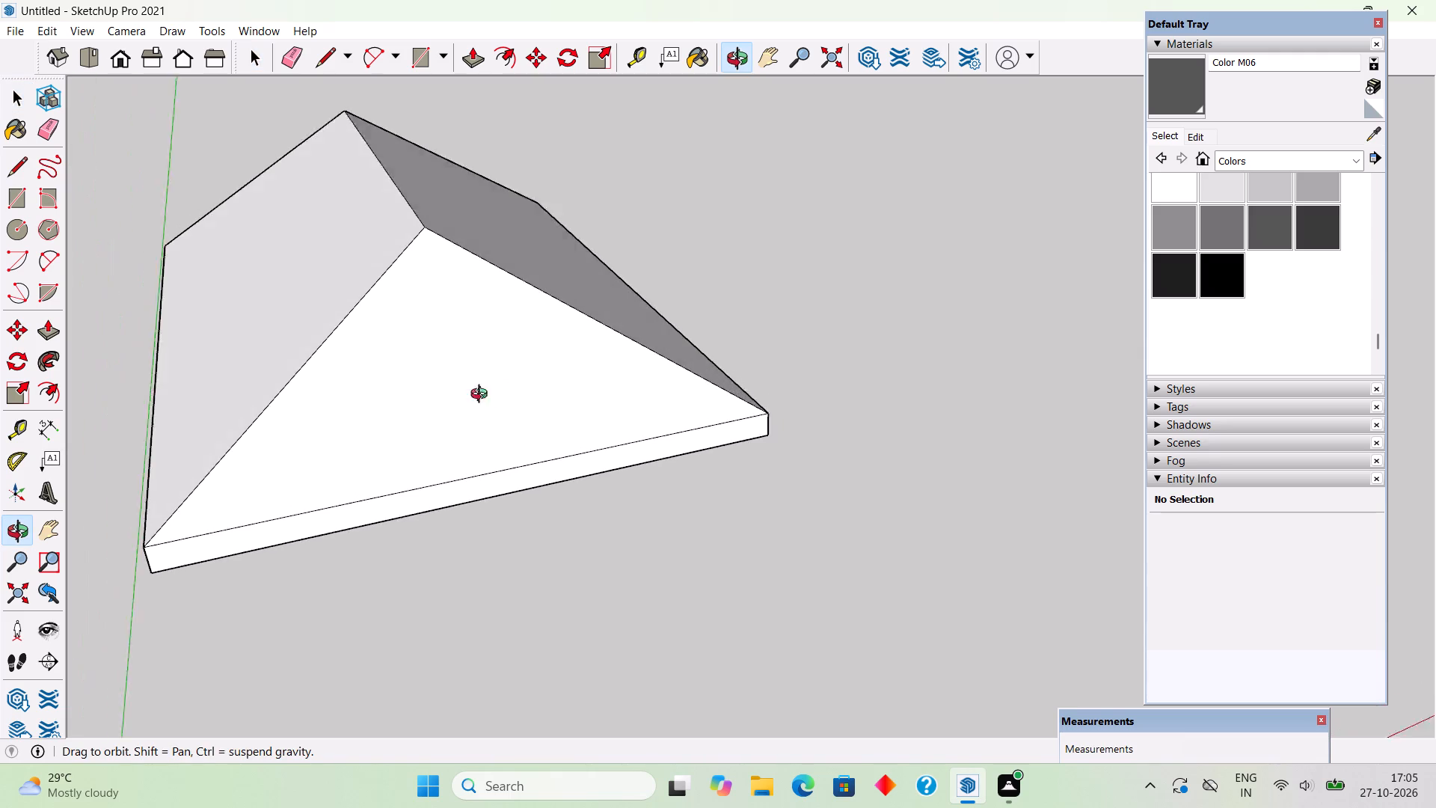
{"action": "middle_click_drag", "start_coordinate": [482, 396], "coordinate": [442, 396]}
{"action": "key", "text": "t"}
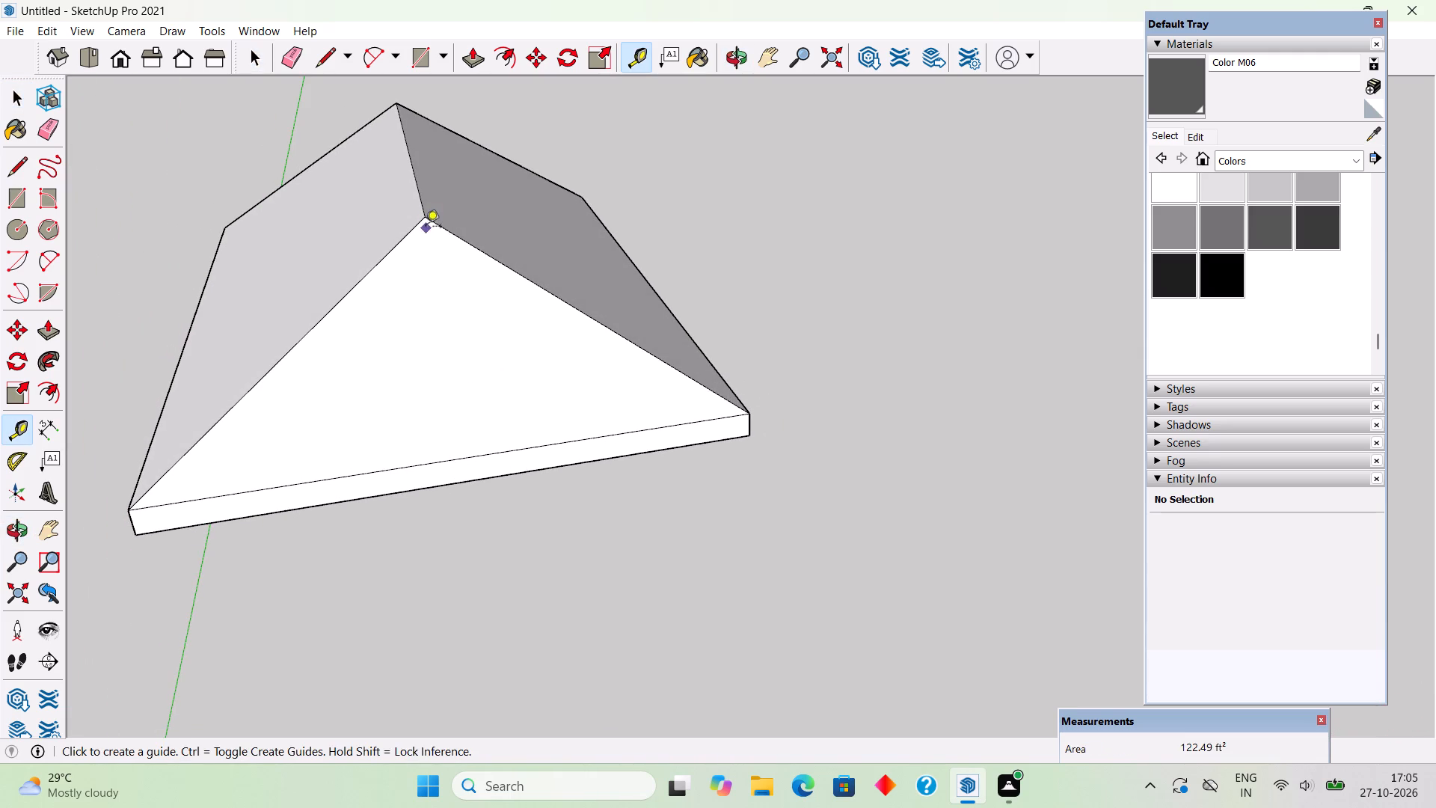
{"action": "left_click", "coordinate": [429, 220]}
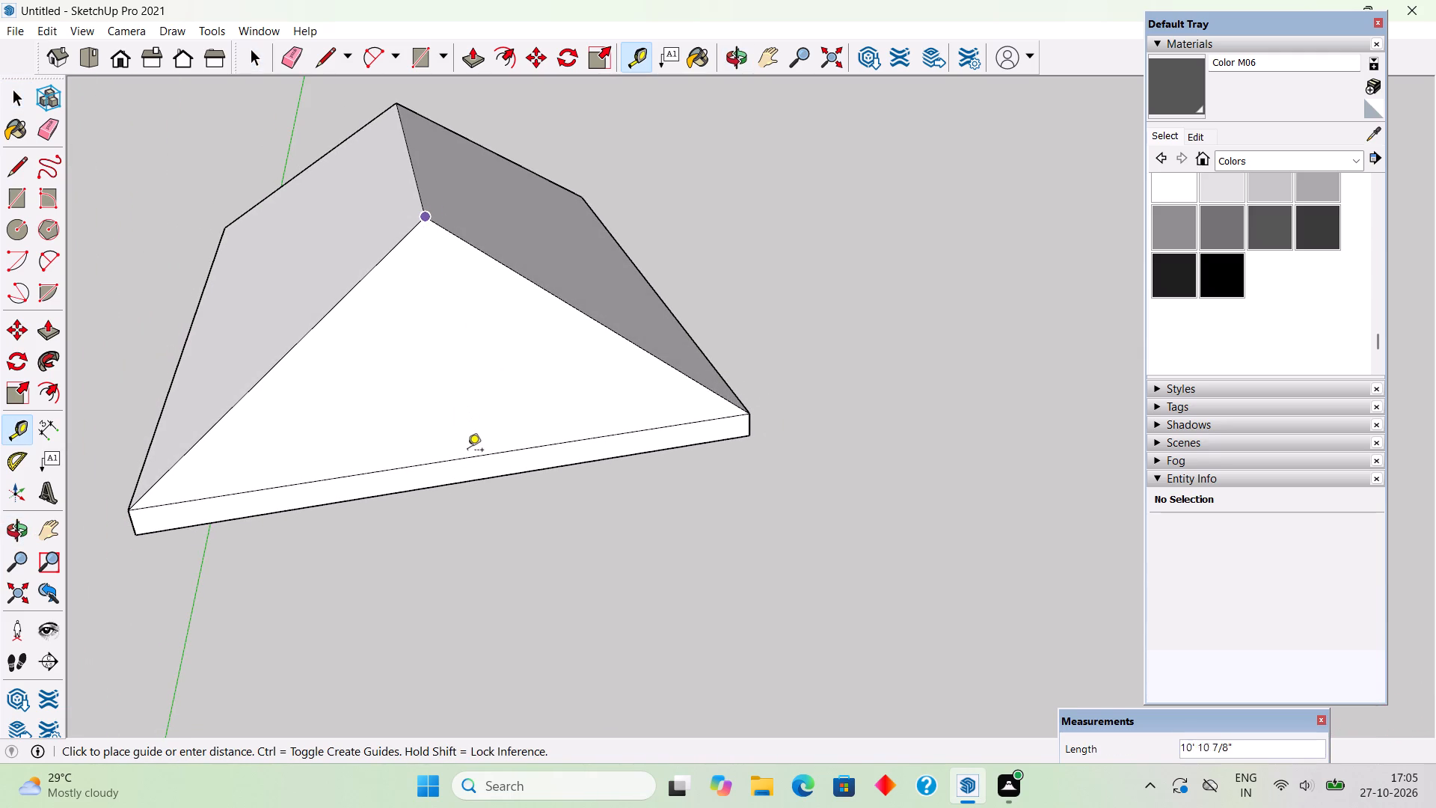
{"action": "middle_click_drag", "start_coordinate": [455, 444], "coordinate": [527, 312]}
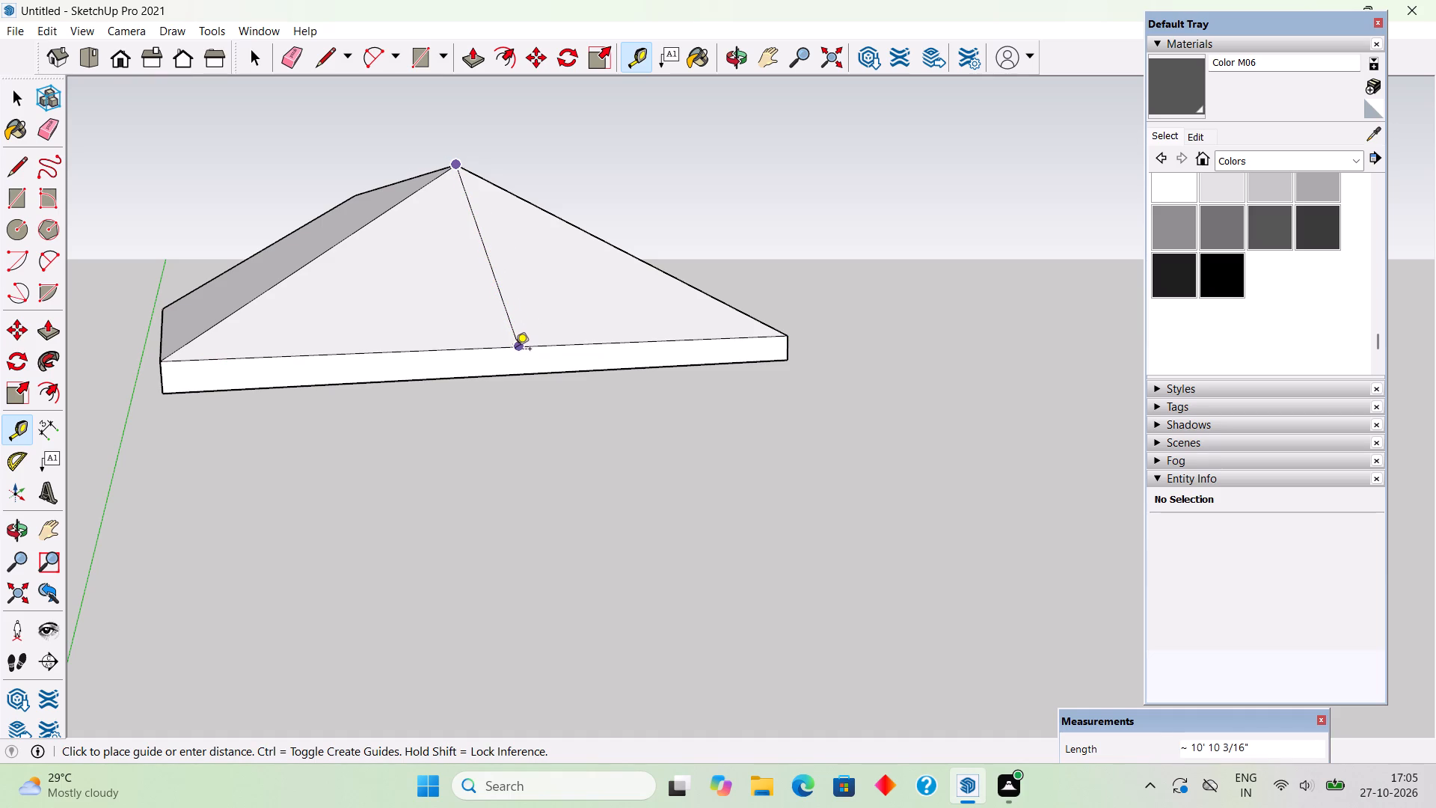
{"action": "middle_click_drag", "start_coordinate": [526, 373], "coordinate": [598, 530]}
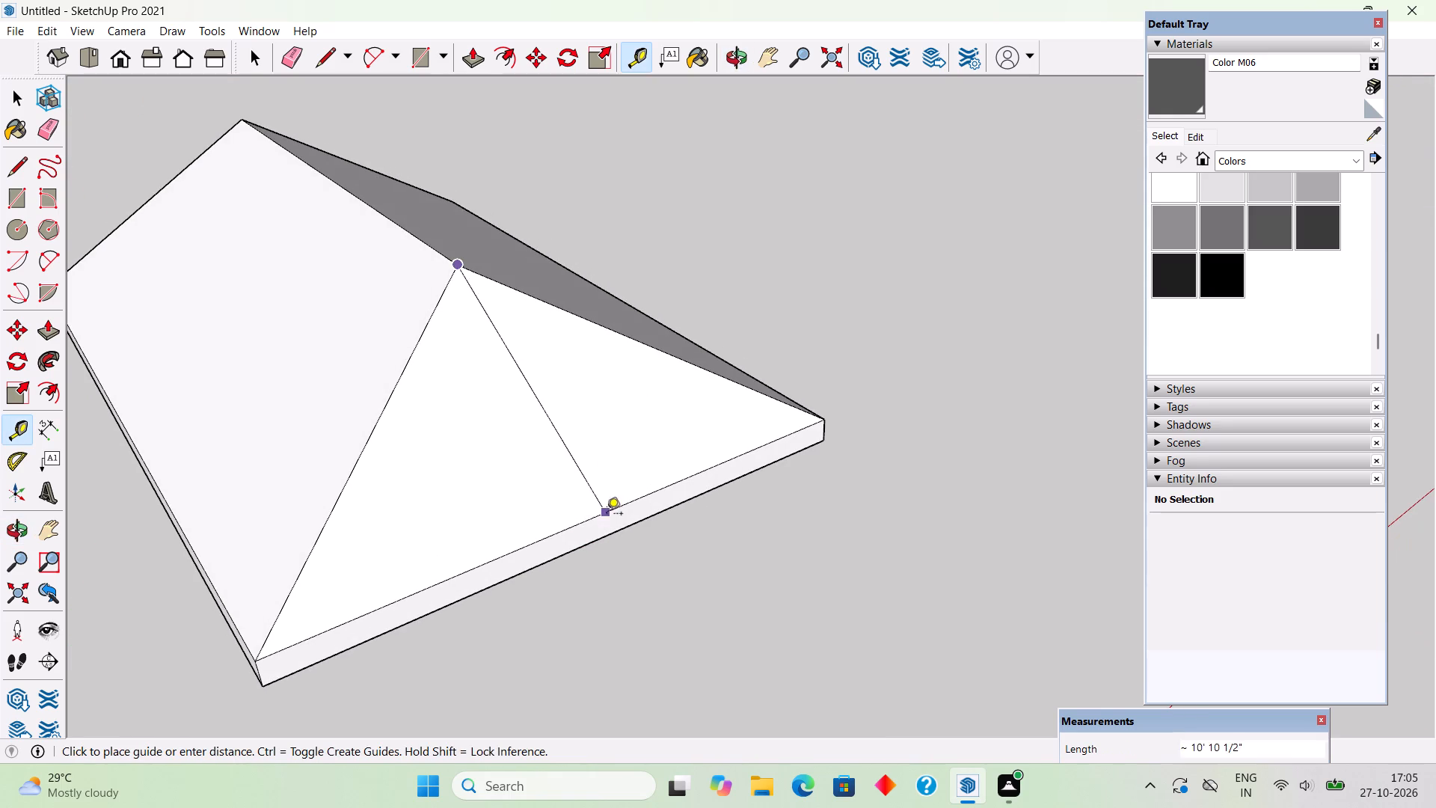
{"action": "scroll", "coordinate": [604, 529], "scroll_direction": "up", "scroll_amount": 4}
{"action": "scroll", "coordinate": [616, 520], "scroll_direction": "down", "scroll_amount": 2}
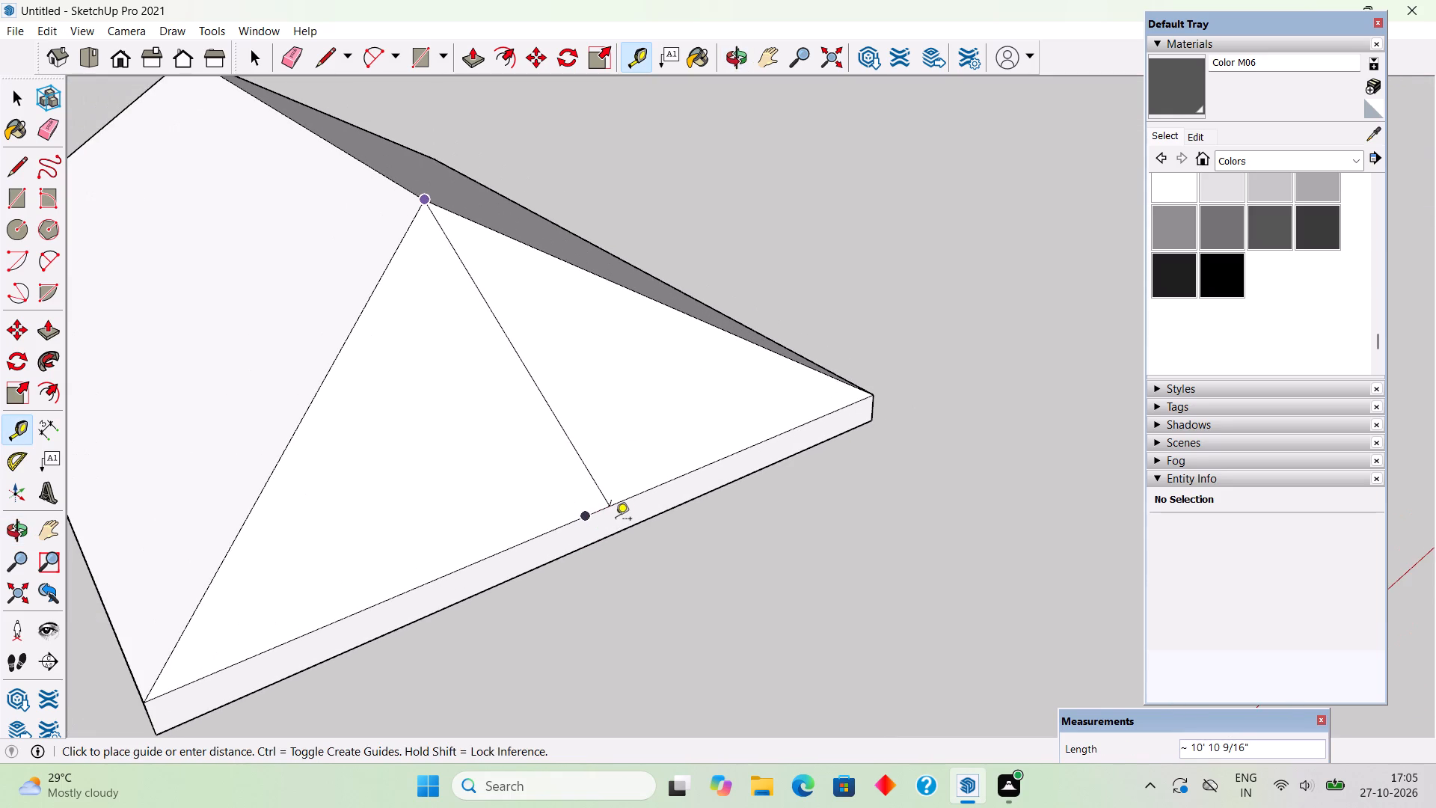
Draw a line about 10' 10" long down the triangular front slope, from its apex to the midpoint of the eave edge.
{"action": "key", "text": "l"}
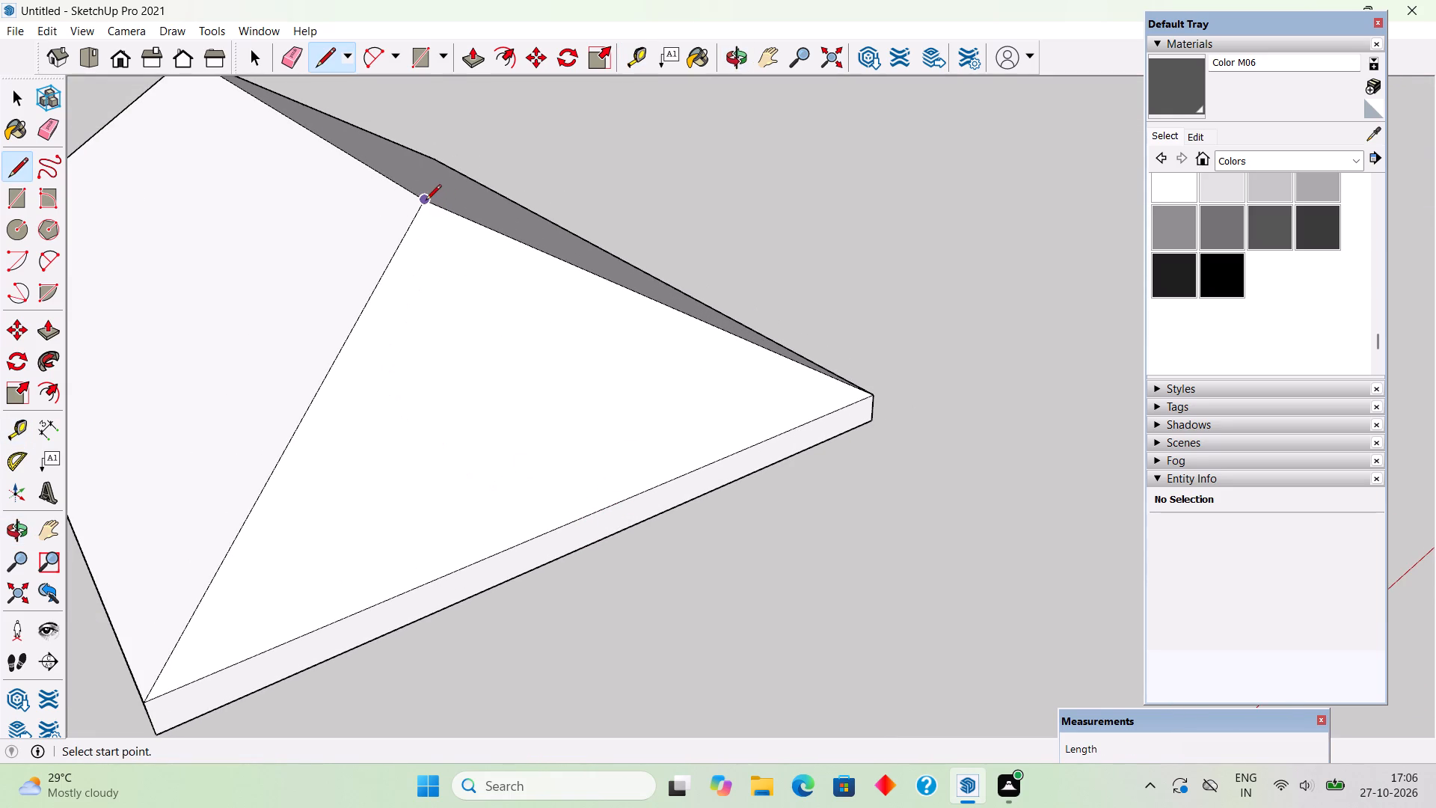
{"action": "left_click", "coordinate": [426, 203]}
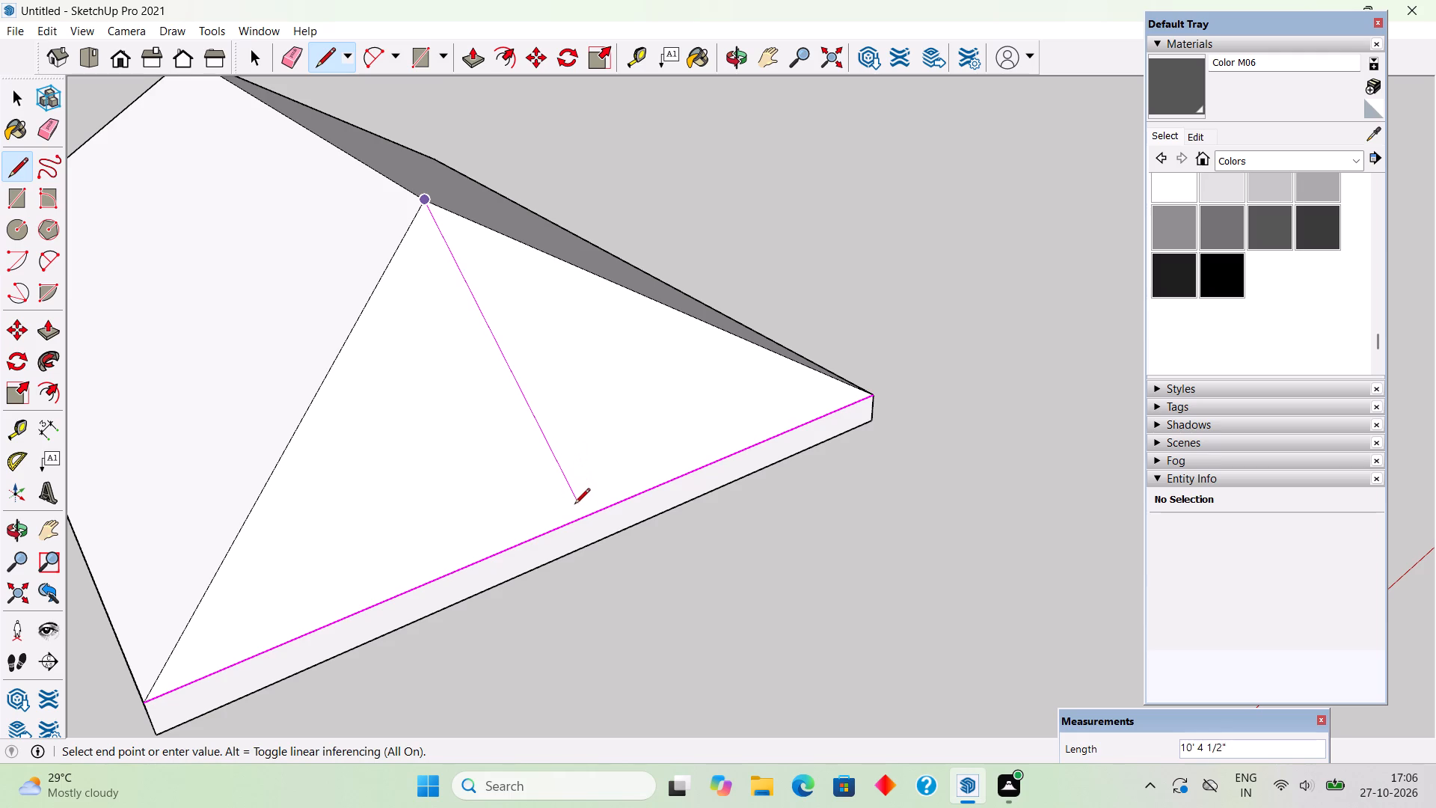
{"action": "left_click", "coordinate": [575, 509]}
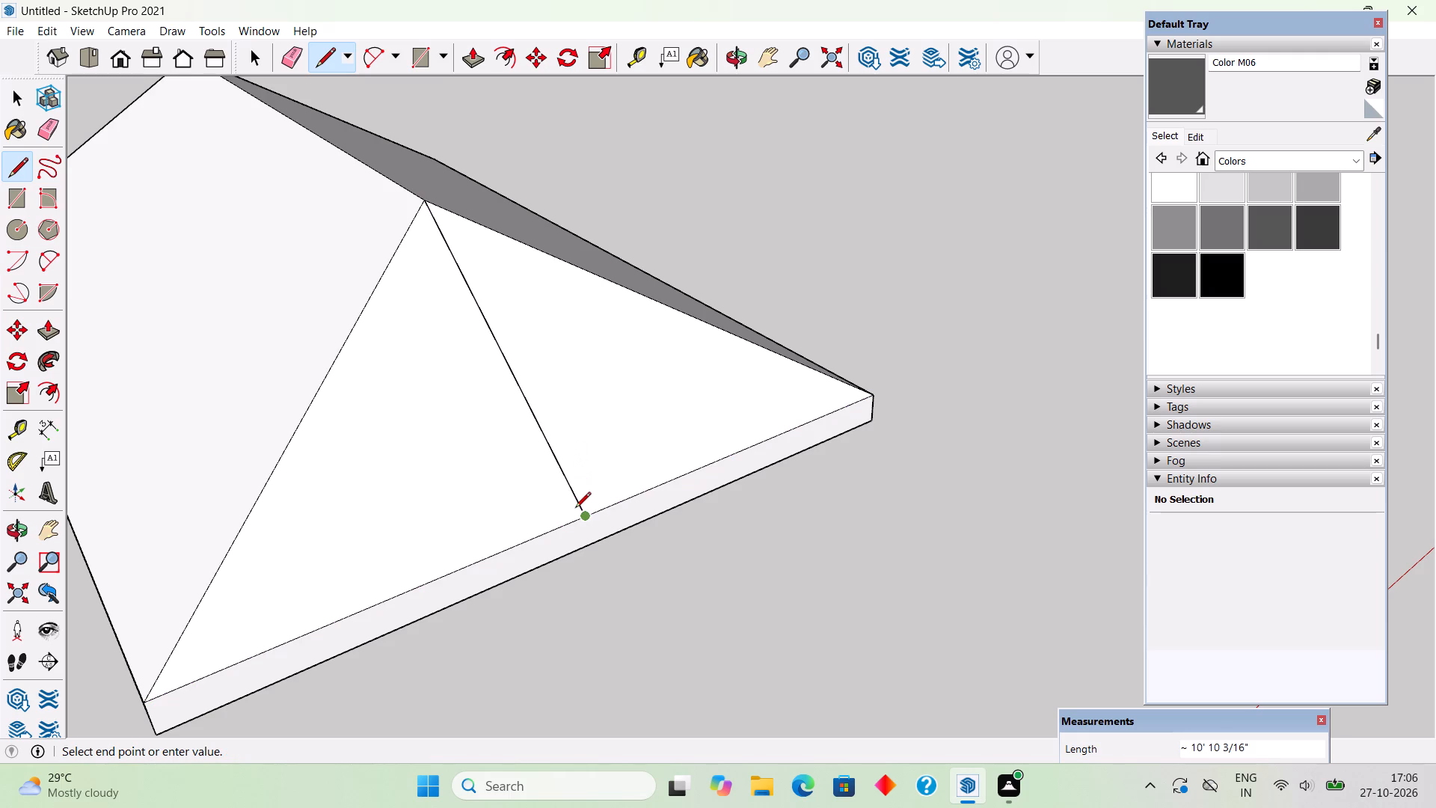
{"action": "key", "text": "space"}
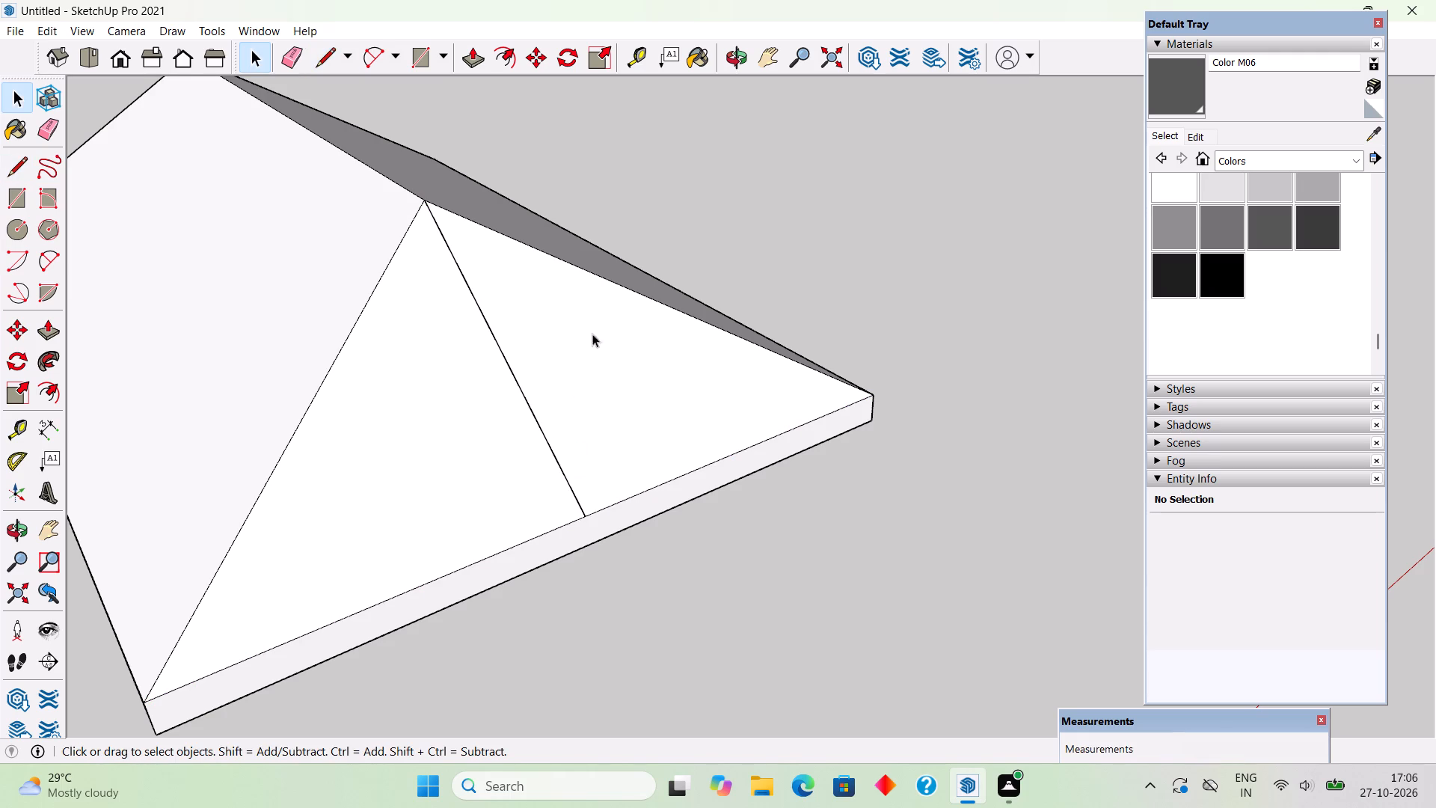
Place a construction guide along the centre line of the triangular front slope.
{"action": "middle_click_drag", "start_coordinate": [538, 359], "coordinate": [226, 275]}
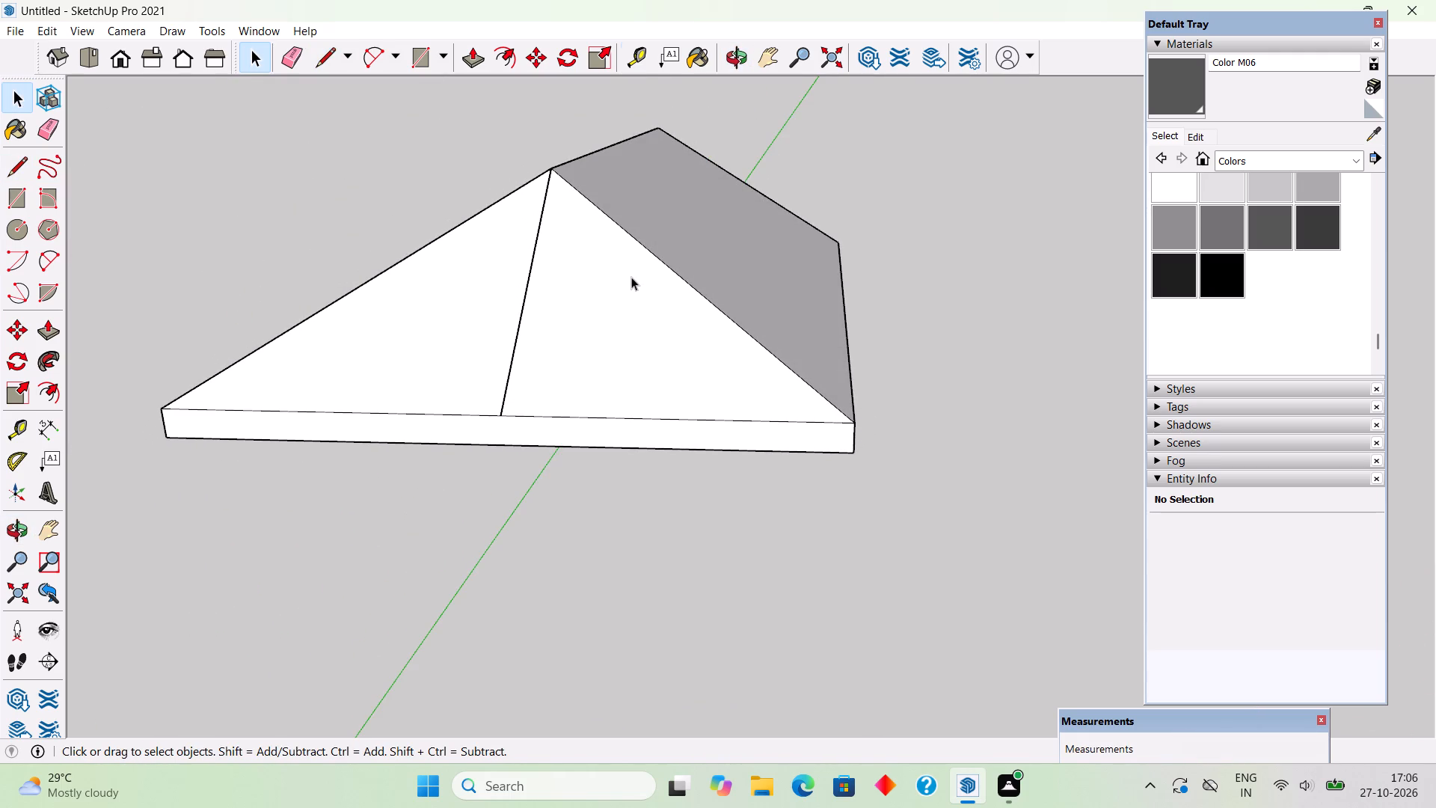
{"action": "key", "text": "t"}
{"action": "left_click", "coordinate": [527, 296]}
{"action": "left_click", "coordinate": [527, 296]}
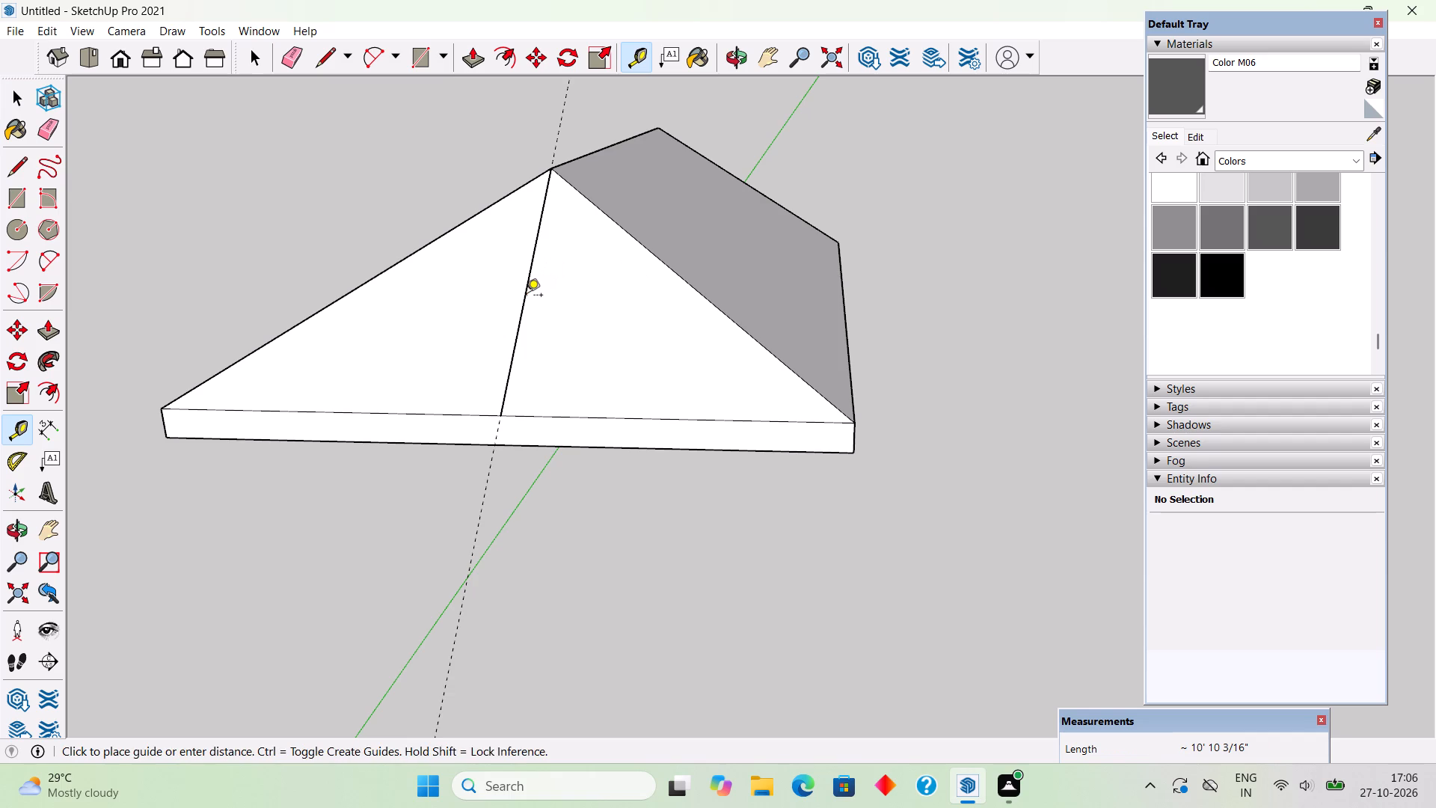
Place a guide 1.5" from the centre line on the right half of the front slope, and another 2' farther out.
{"action": "left_click", "coordinate": [527, 296]}
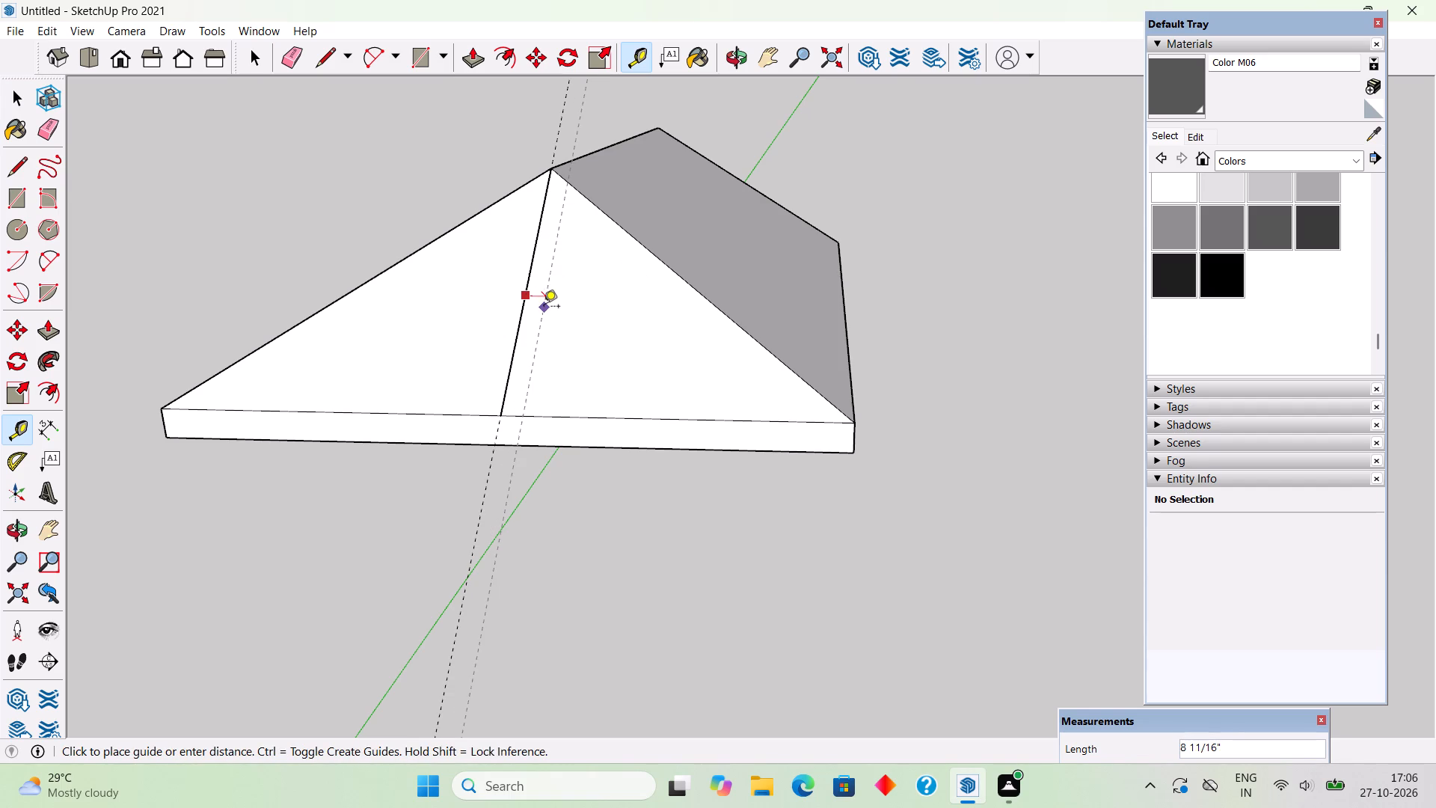
{"action": "type", "text": "1.5\""}
{"action": "key", "text": "Return"}
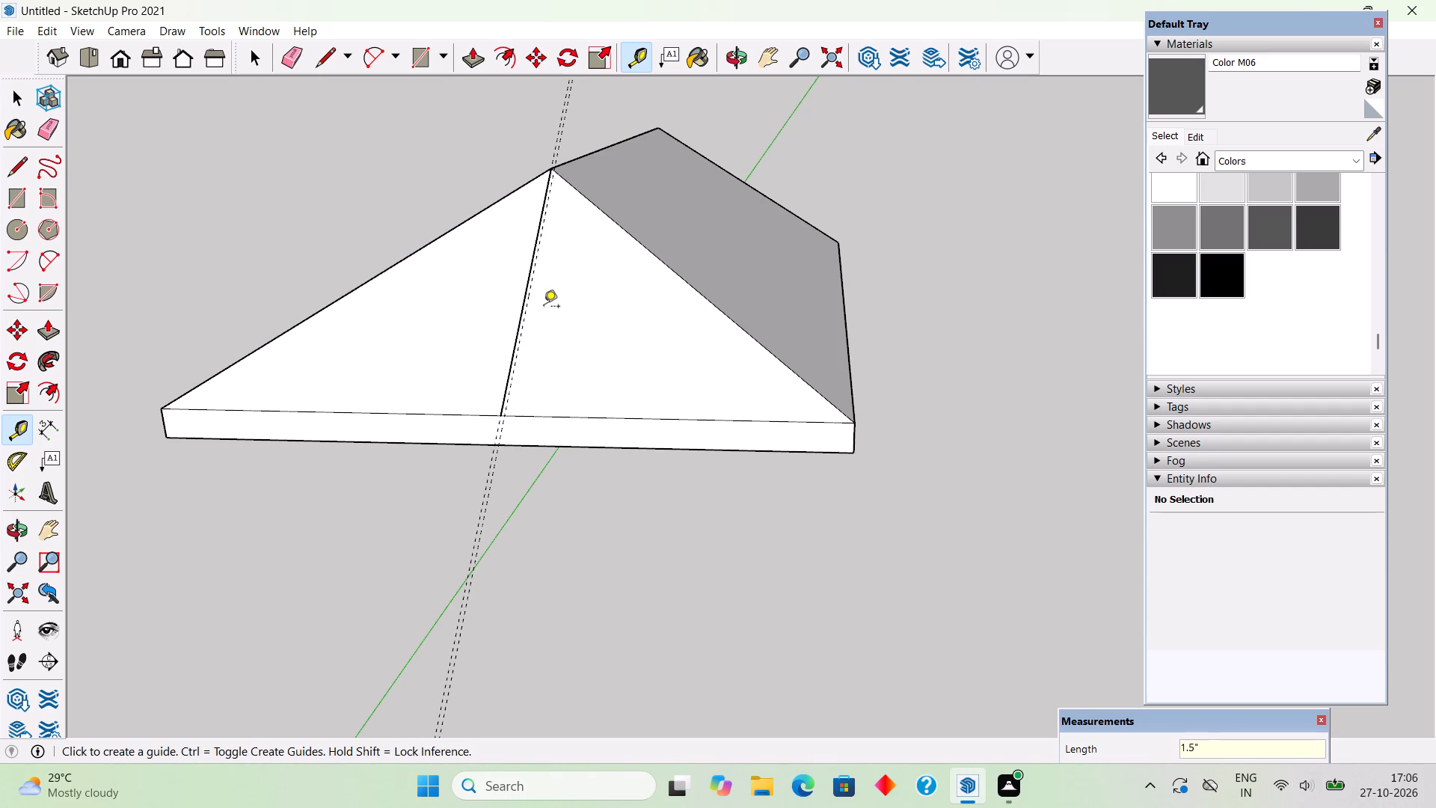
{"action": "scroll", "coordinate": [527, 337], "scroll_direction": "up", "scroll_amount": 4}
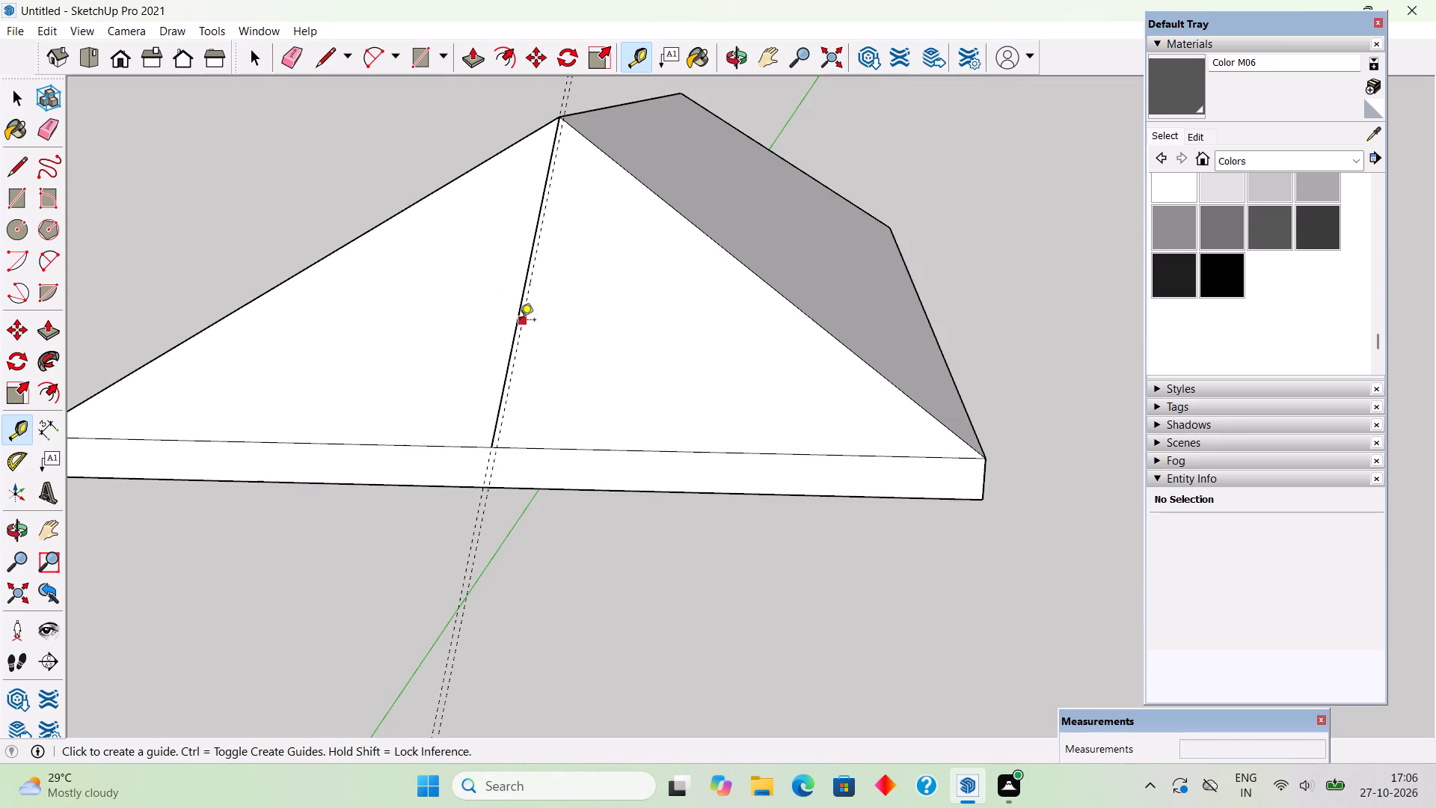
{"action": "left_click", "coordinate": [522, 322]}
{"action": "type", "text": "2'"}
{"action": "key", "text": "Return"}
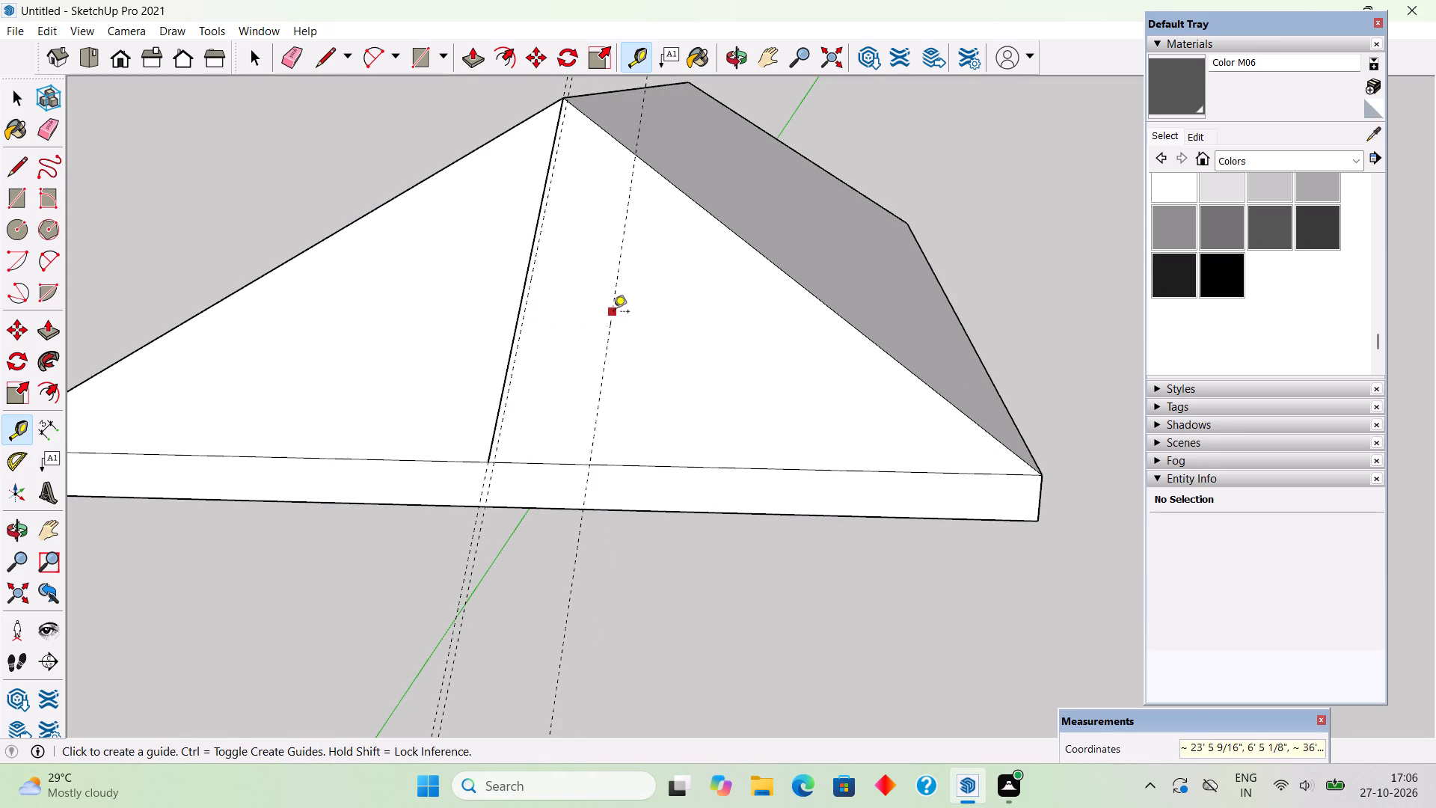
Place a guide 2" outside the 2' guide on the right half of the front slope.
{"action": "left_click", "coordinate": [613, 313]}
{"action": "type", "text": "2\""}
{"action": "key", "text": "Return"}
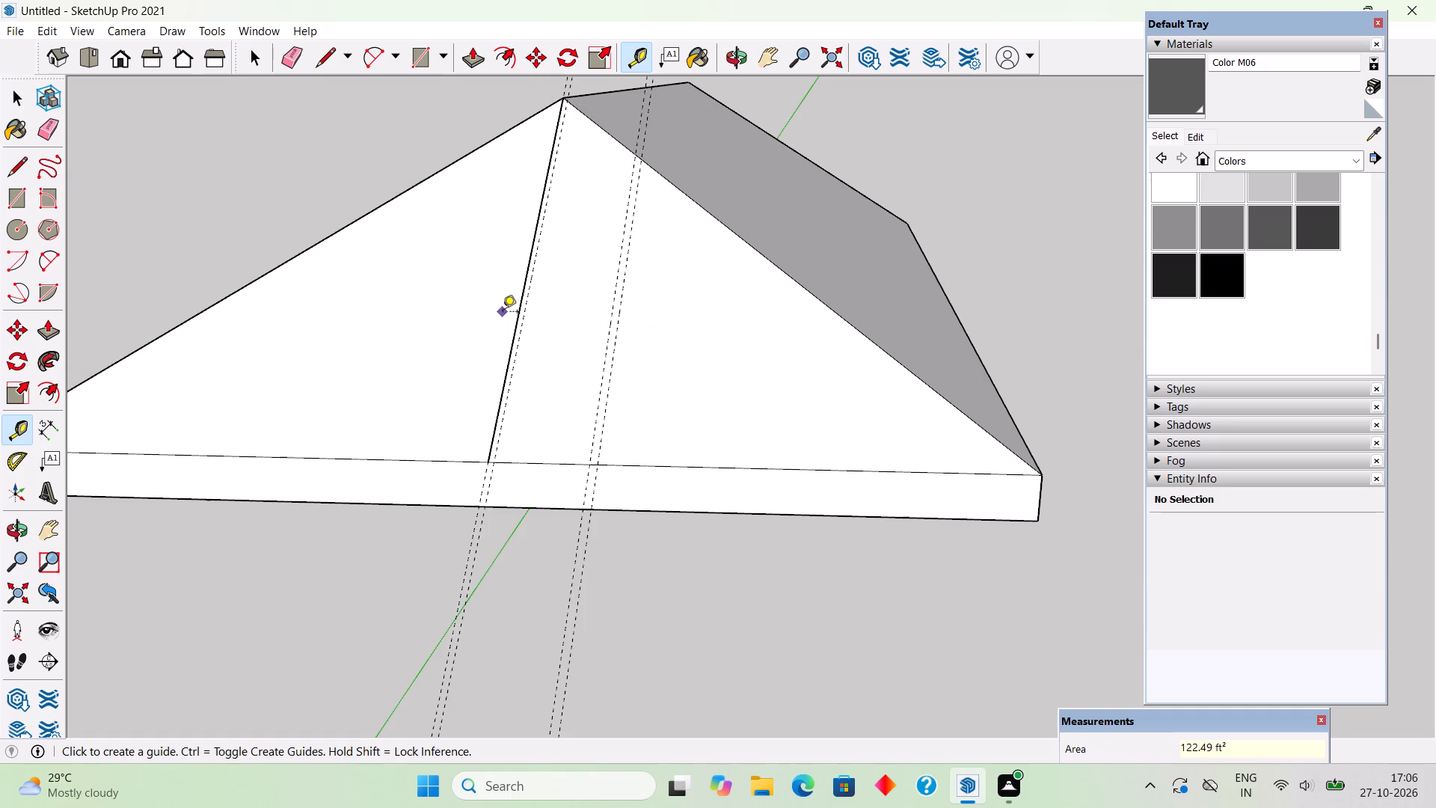
Mark a strip on the left half of the front slope with guides 2' from the centre line and 1.5" back toward it.
{"action": "scroll", "coordinate": [514, 319], "scroll_direction": "up", "scroll_amount": 3}
{"action": "left_click", "coordinate": [514, 319]}
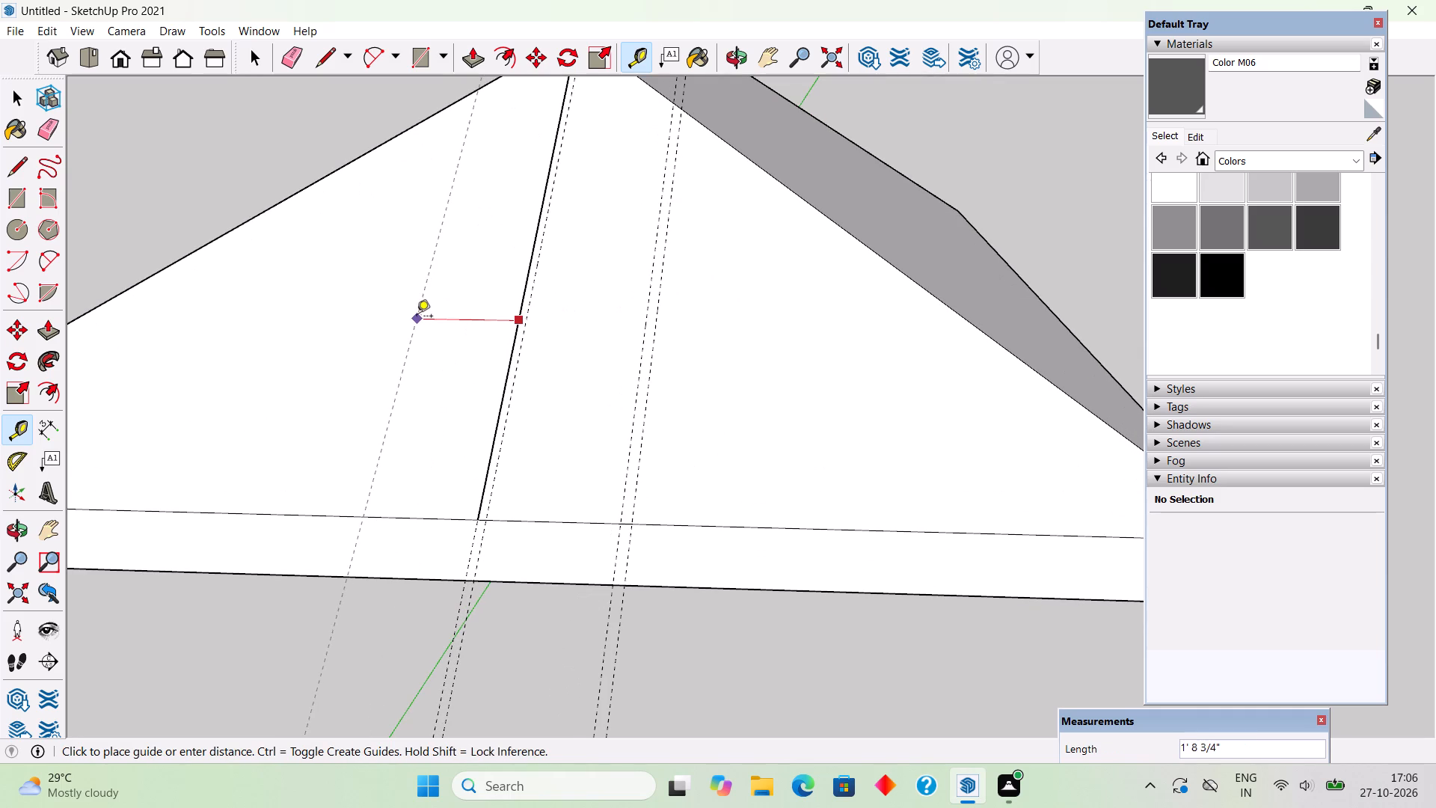
{"action": "key", "text": "2"}
{"action": "key", "text": "apostrophe"}
{"action": "key", "text": "Return"}
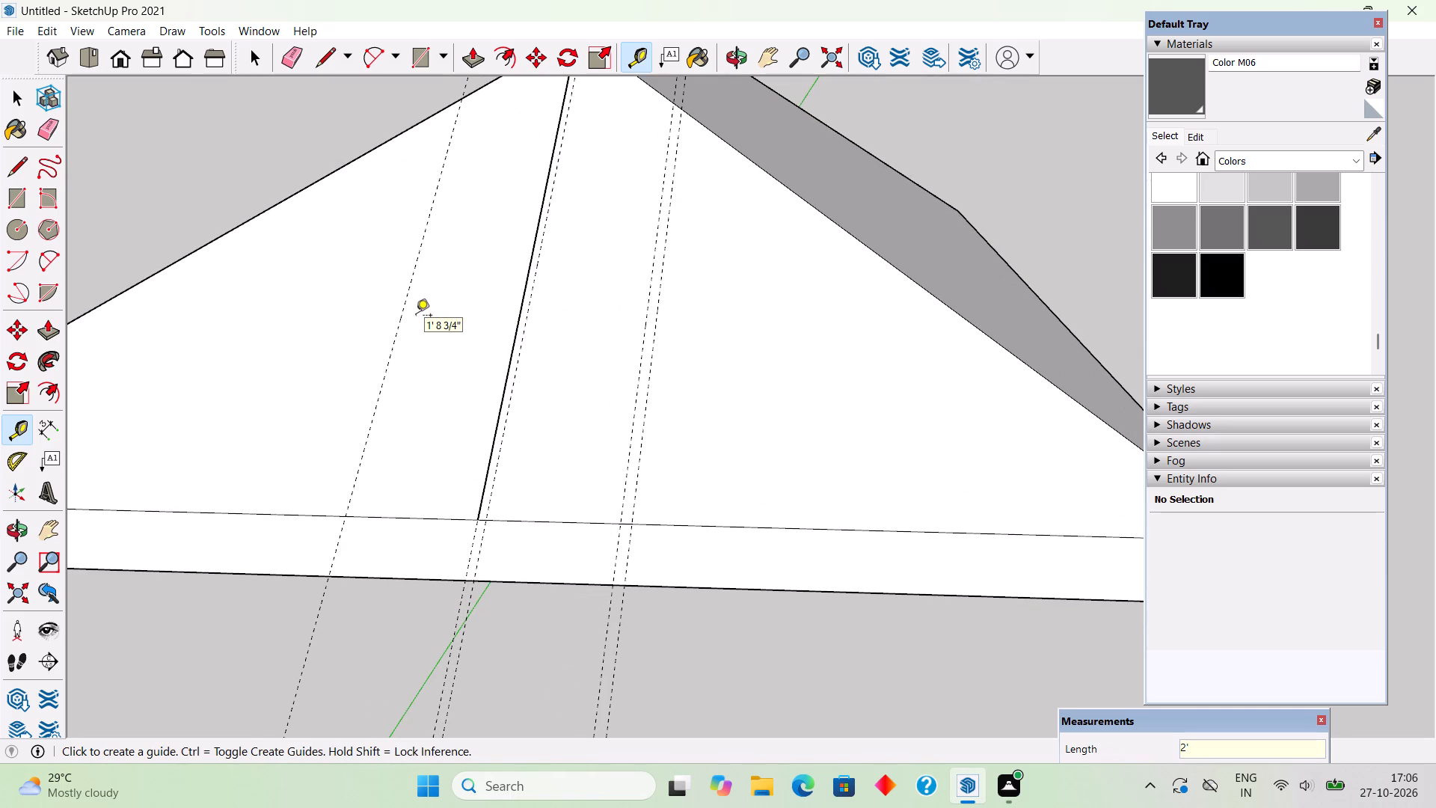
{"action": "left_click", "coordinate": [397, 331]}
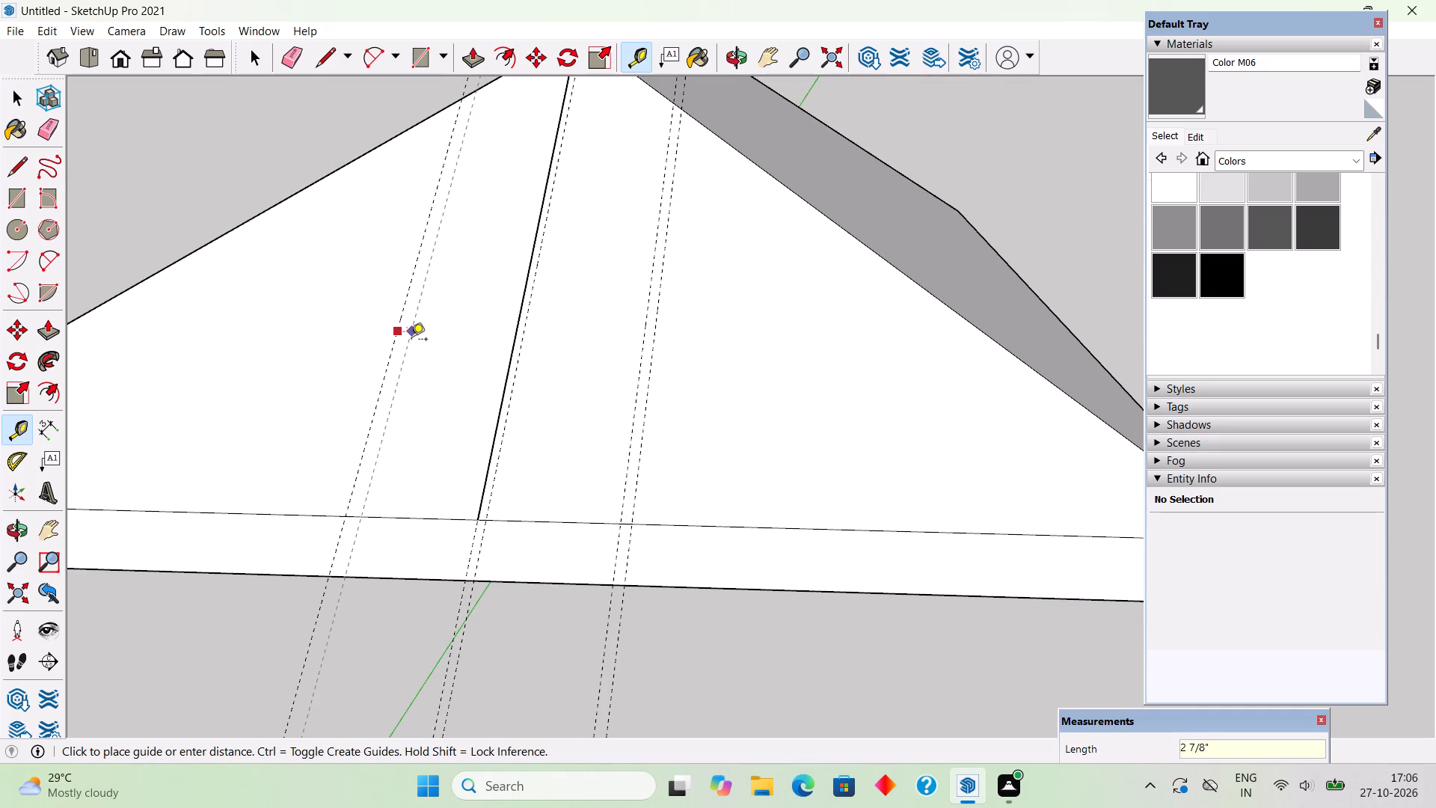
{"action": "type", "text": "1.5\""}
{"action": "key", "text": "Return"}
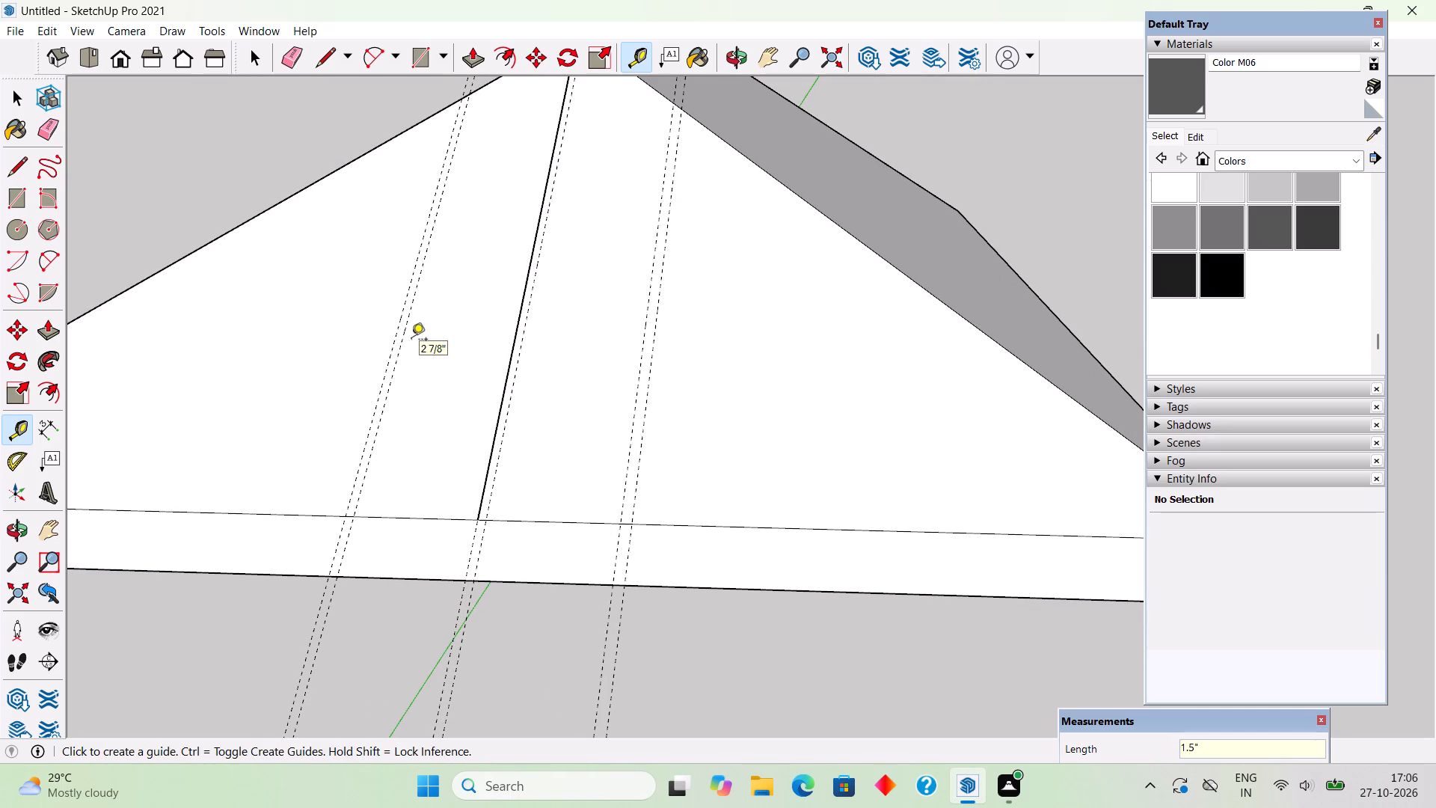
Replace the right half's outermost guide with one 1.5" inside the 2' guide, toward the centre line.
{"action": "left_click", "coordinate": [633, 419]}
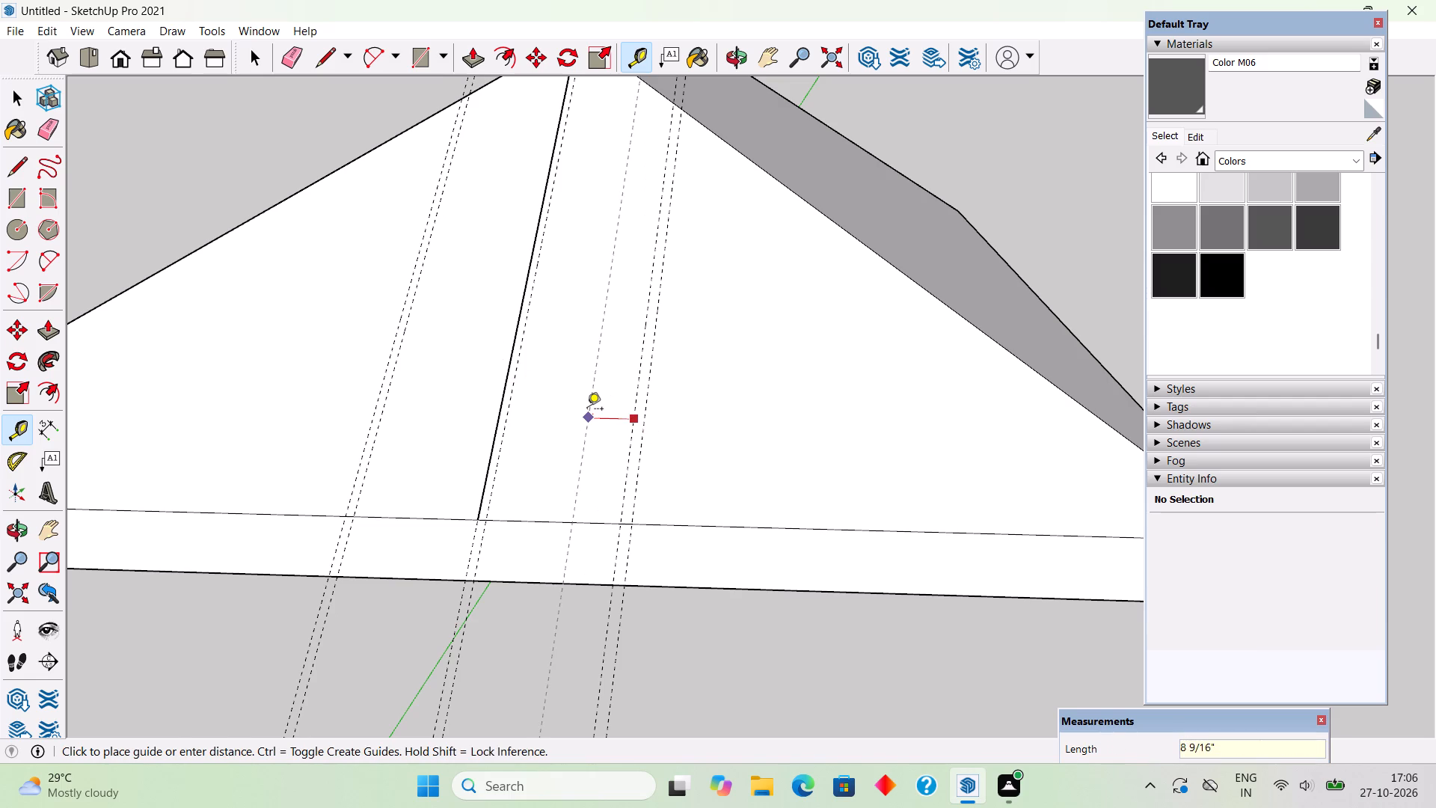
{"action": "type", "text": "1.5\""}
{"action": "key", "text": "Return"}
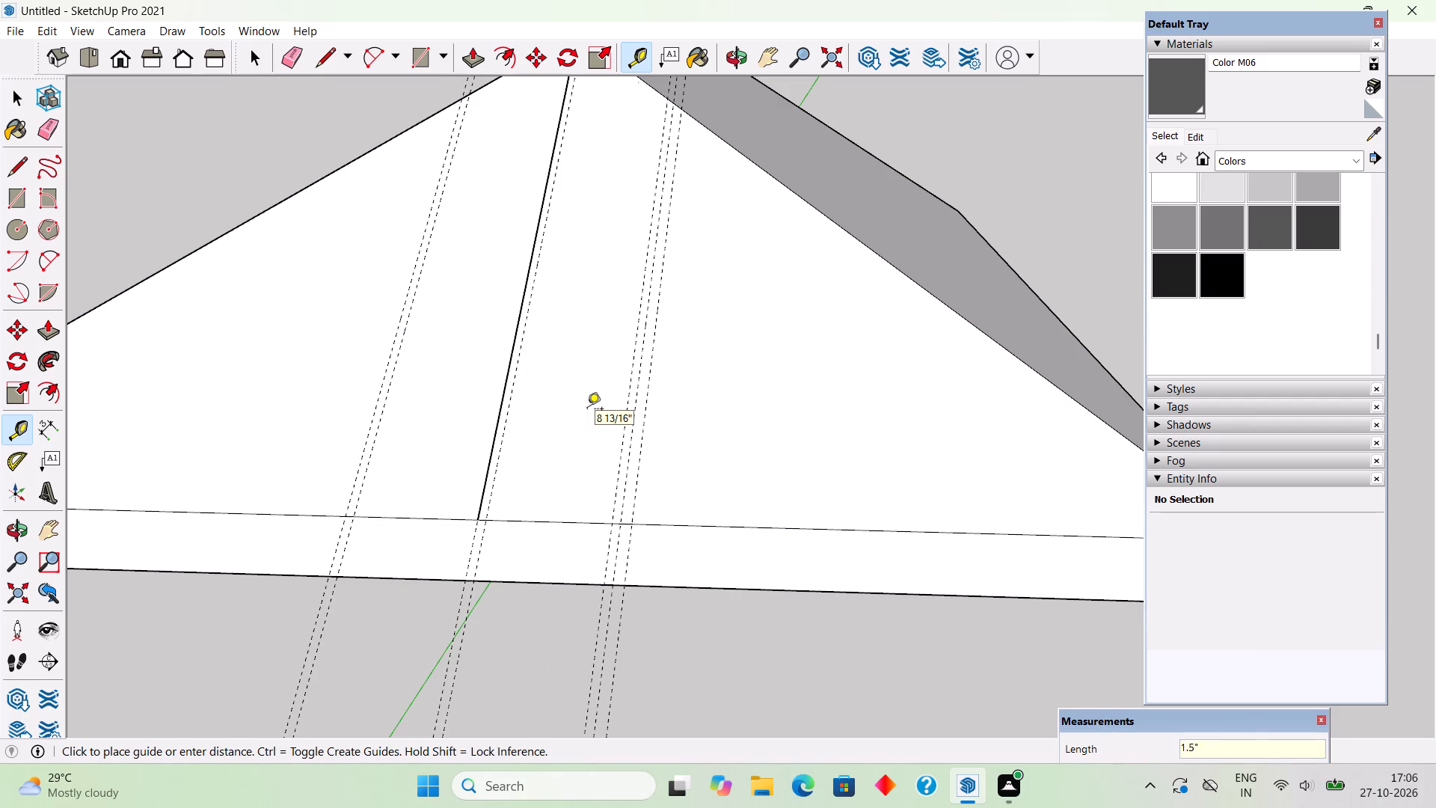
{"action": "key", "text": "space"}
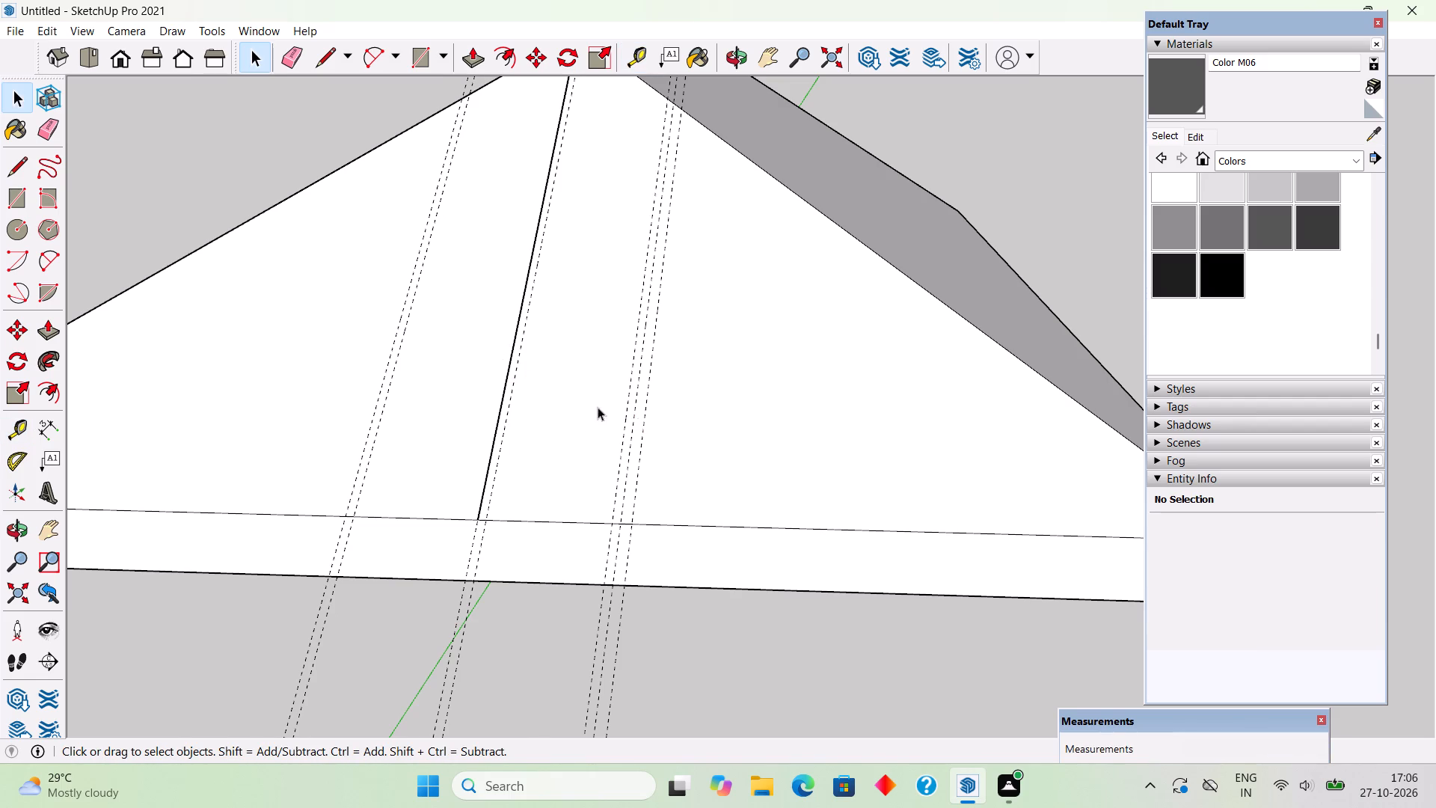
{"action": "left_click", "coordinate": [634, 490]}
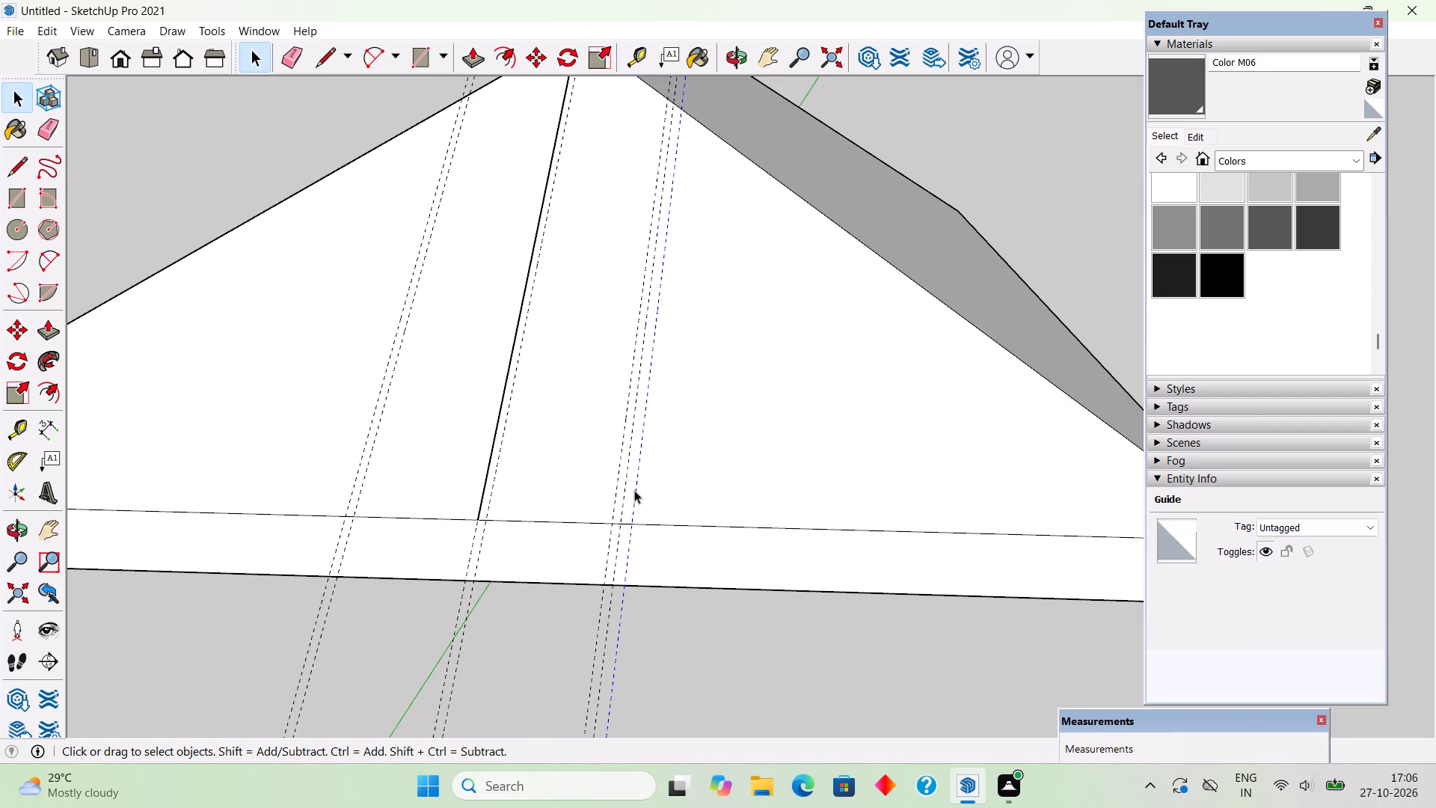
{"action": "key", "text": "Delete"}
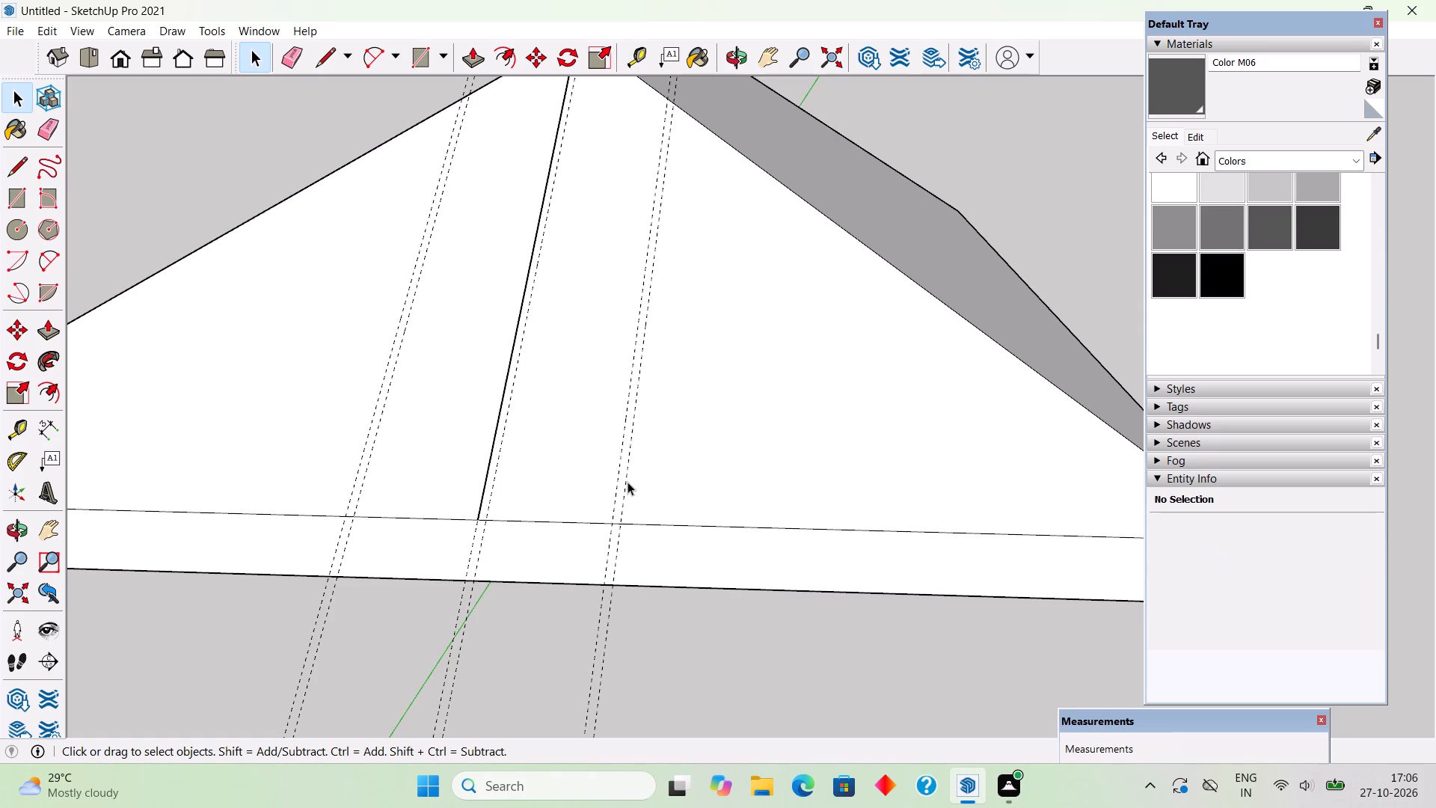
Copy the right half's pair of strip guides outward six times at 2' spacing.
{"action": "left_click", "coordinate": [618, 483], "text": "ctrl"}
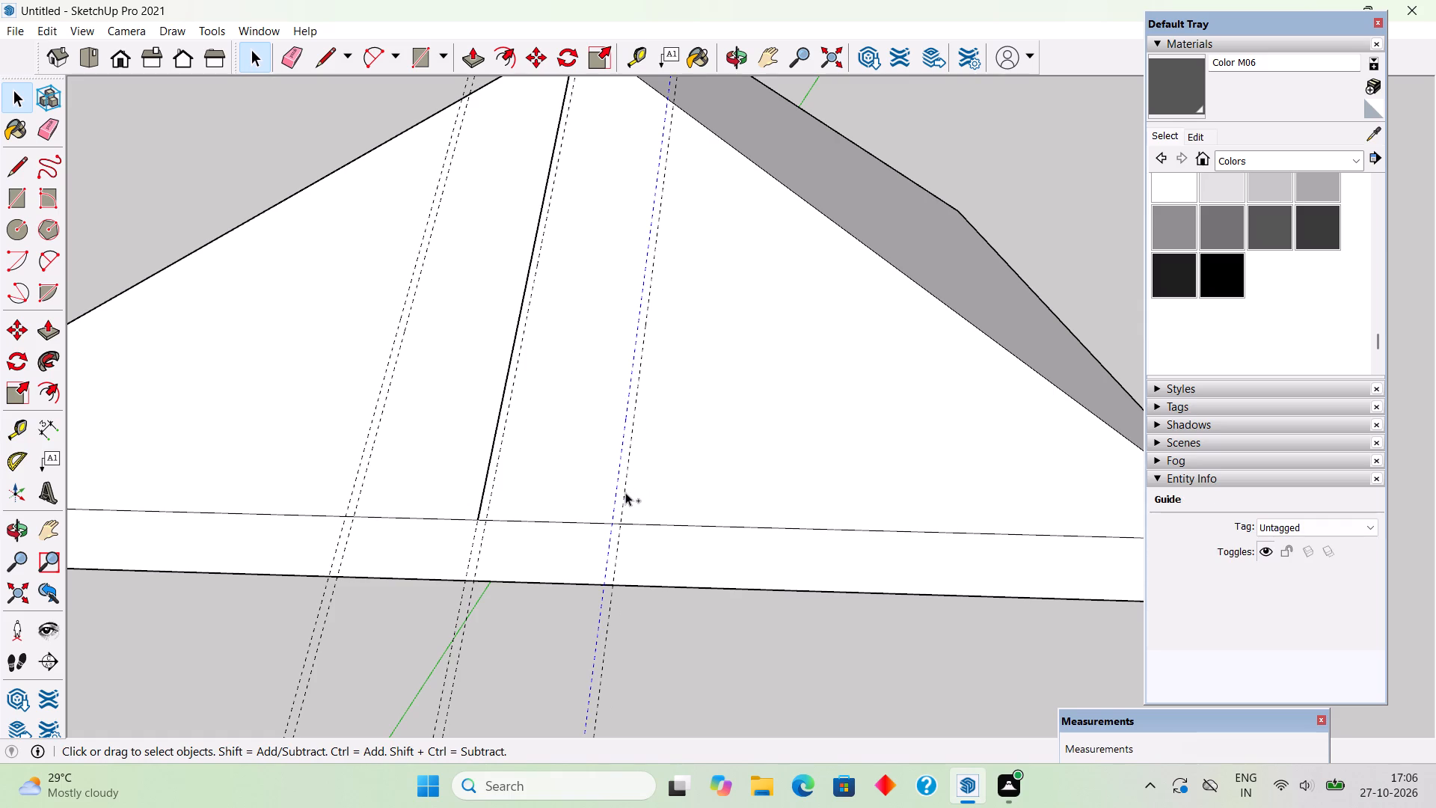
{"action": "left_click", "coordinate": [625, 492], "text": "ctrl"}
{"action": "key", "text": "m"}
{"action": "left_click", "coordinate": [625, 492]}
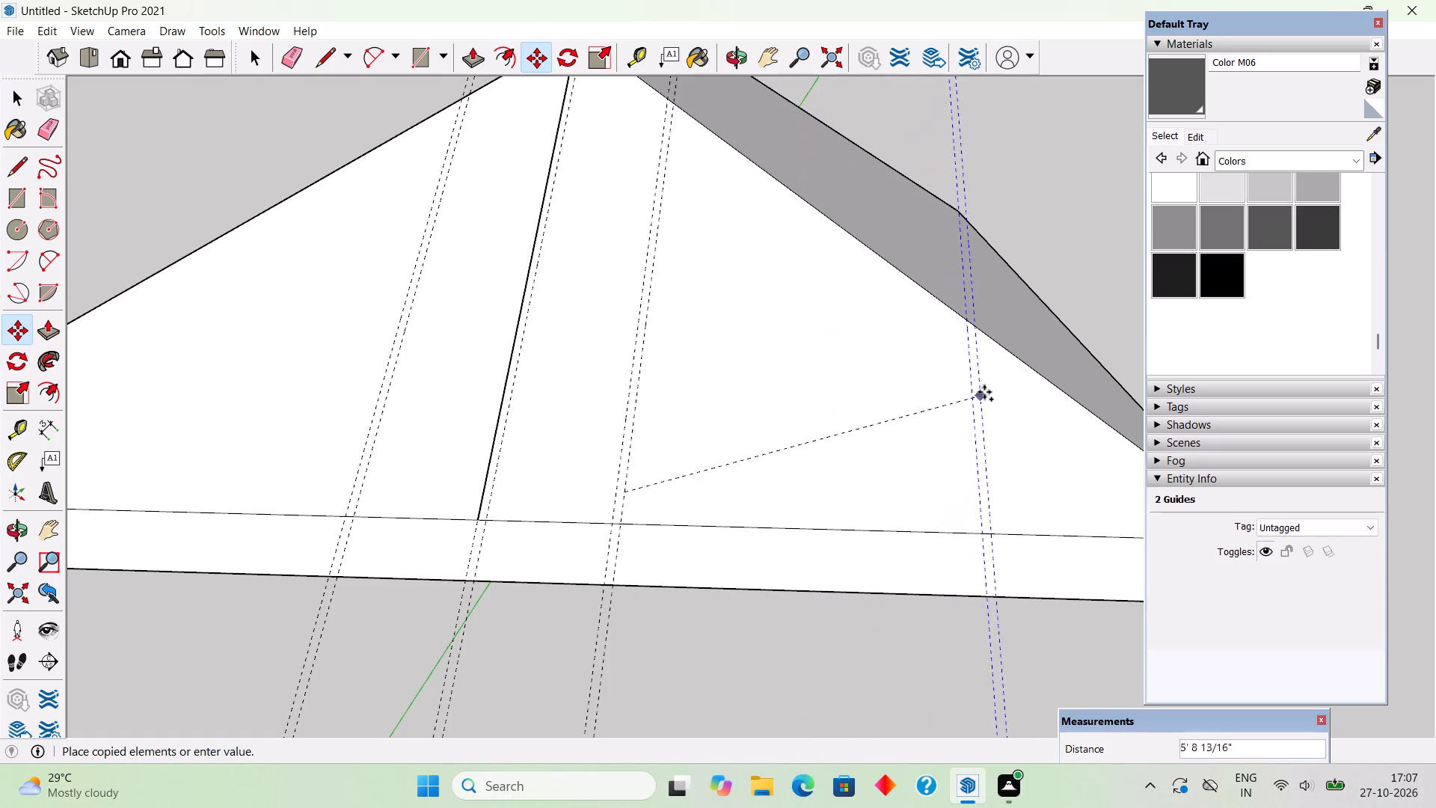
{"action": "middle_click_drag", "start_coordinate": [624, 407], "coordinate": [224, 330]}
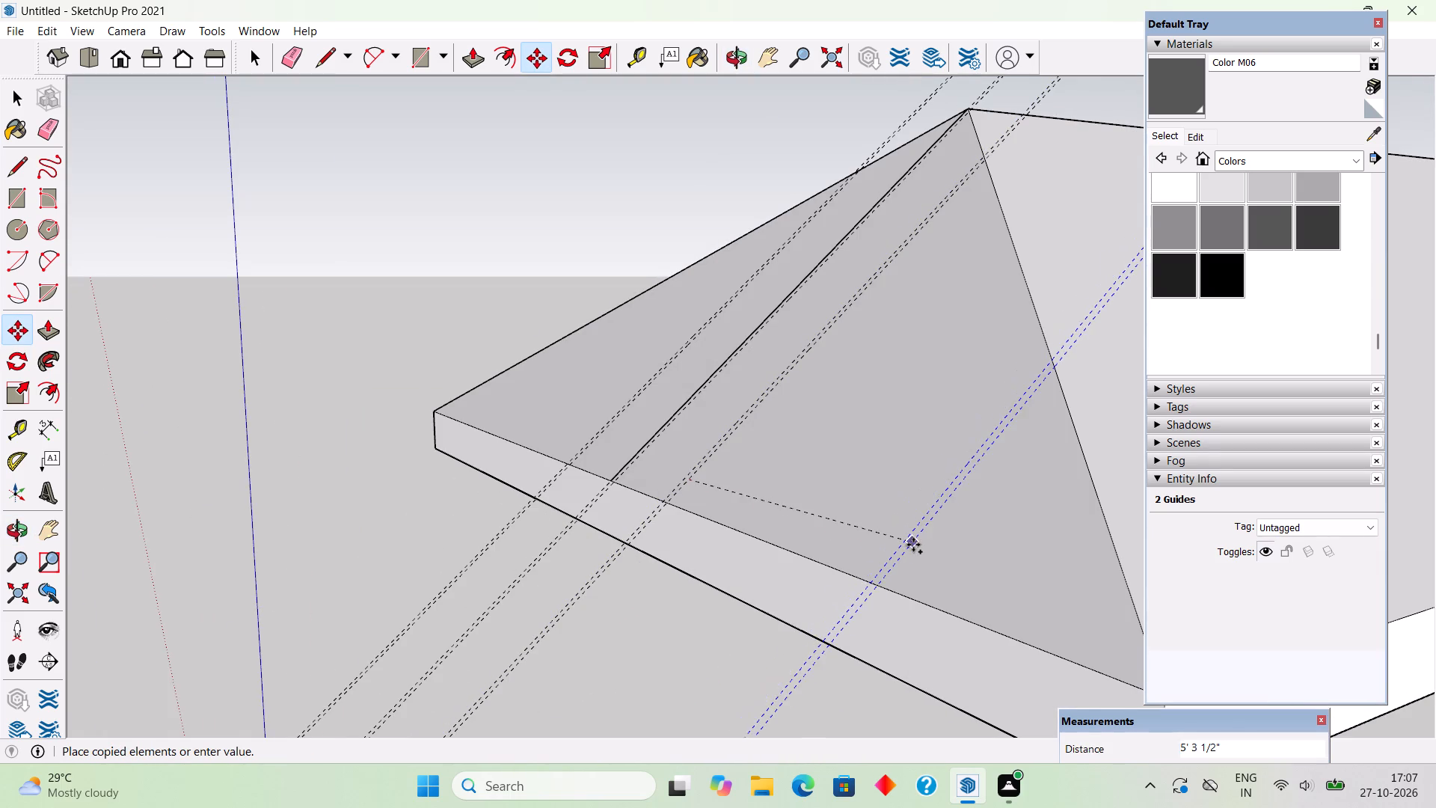
{"action": "middle_click_drag", "start_coordinate": [890, 518], "coordinate": [715, 438]}
{"action": "middle_click_drag", "start_coordinate": [661, 433], "coordinate": [790, 594]}
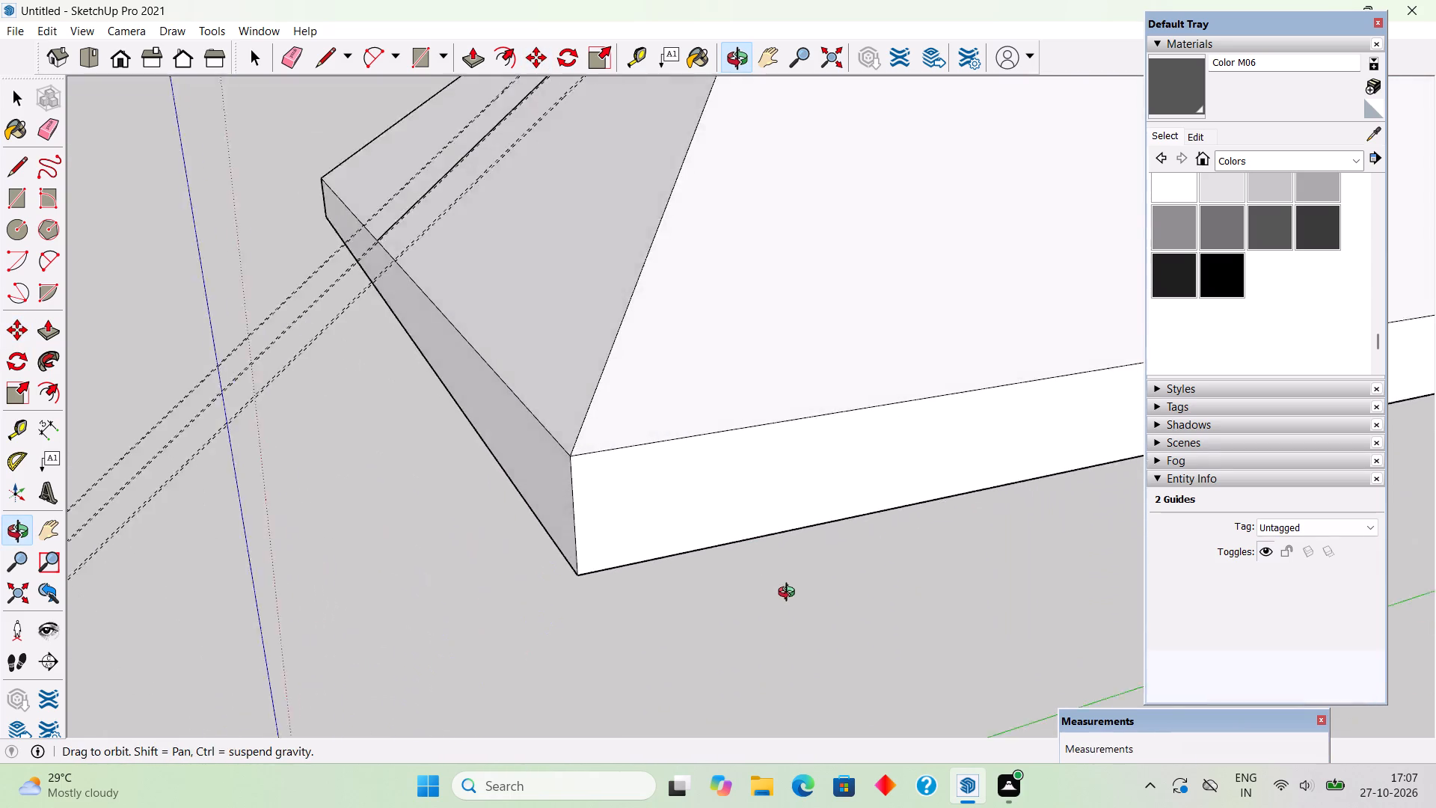
{"action": "middle_click_drag", "start_coordinate": [790, 594], "coordinate": [767, 566]}
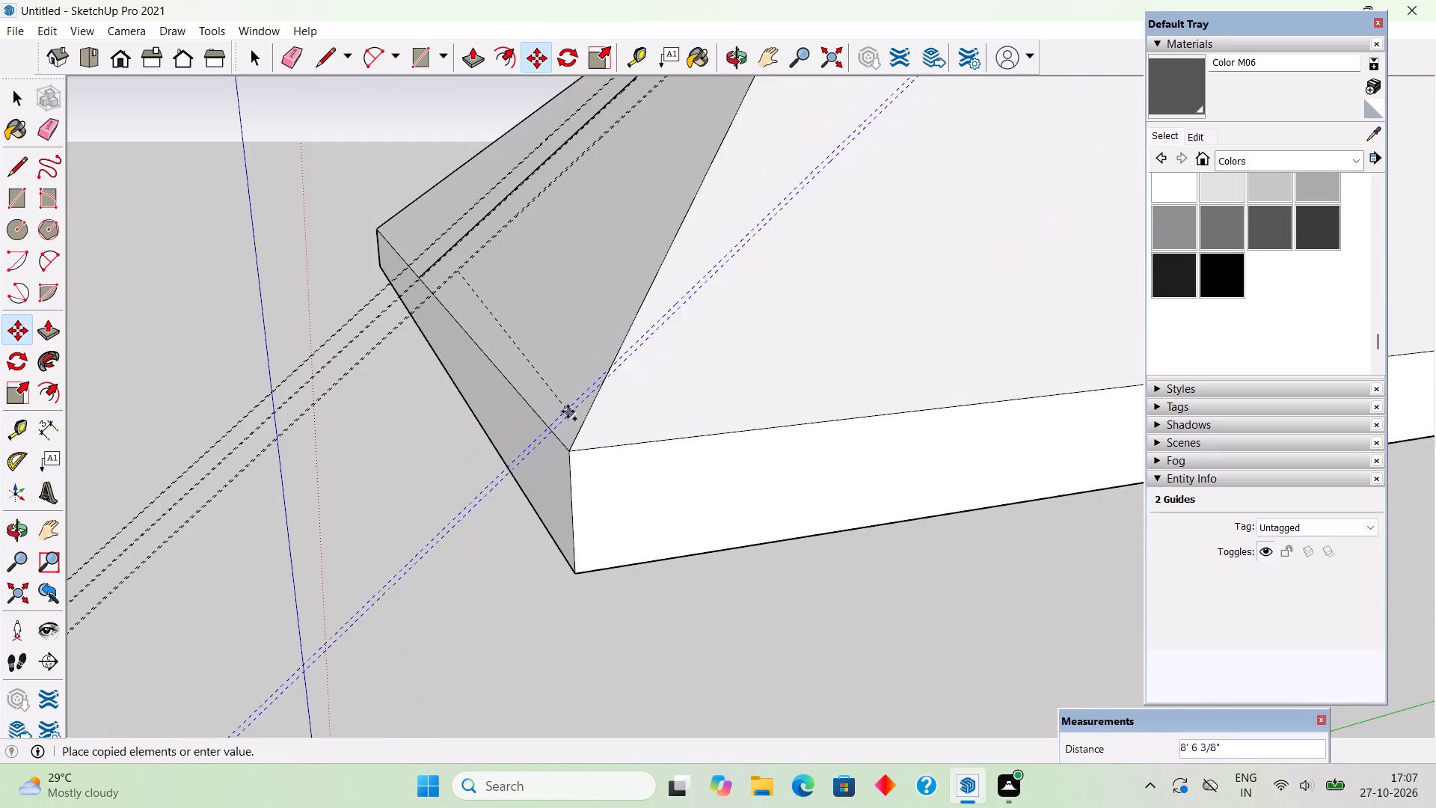
{"action": "type", "text": "2'"}
{"action": "key", "text": "Return"}
{"action": "key", "text": "x"}
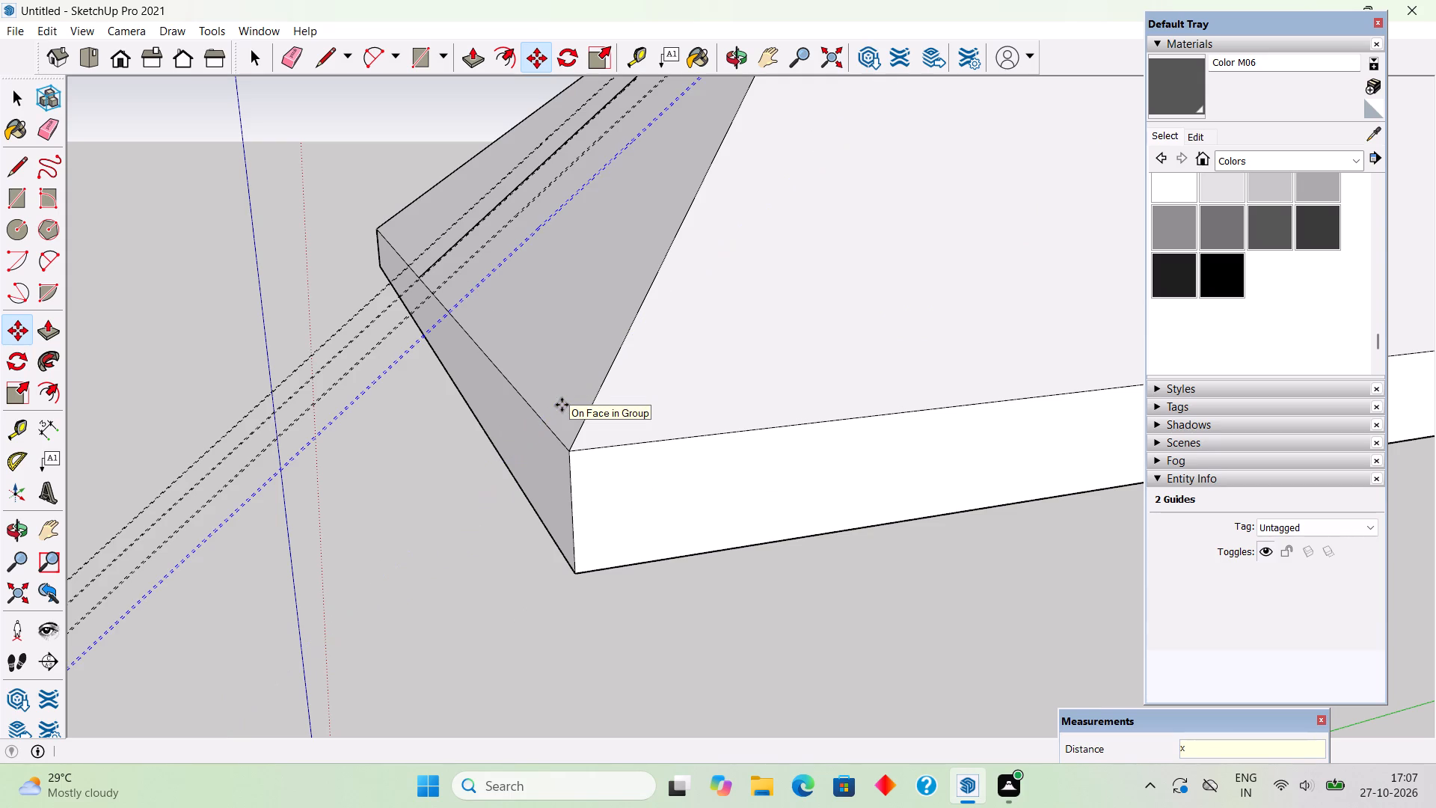
{"action": "key", "text": "6"}
{"action": "key", "text": "Return"}
Copy the left half's pair of strip guides outward six times at 2' spacing.
{"action": "scroll", "coordinate": [562, 405], "scroll_direction": "down", "scroll_amount": 8}
{"action": "middle_click_drag", "start_coordinate": [622, 578], "coordinate": [630, 580]}
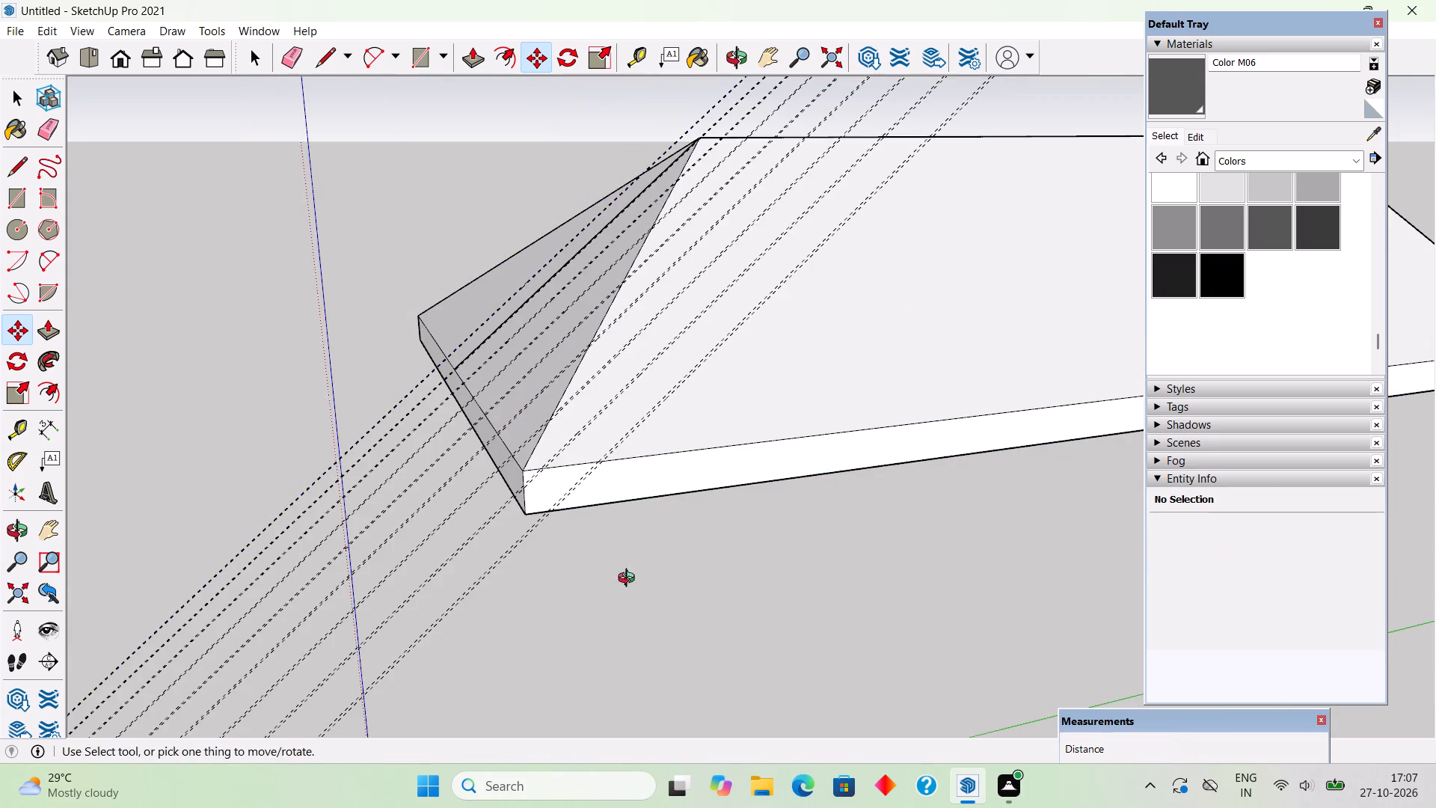
{"action": "middle_click_drag", "start_coordinate": [630, 580], "coordinate": [1268, 621]}
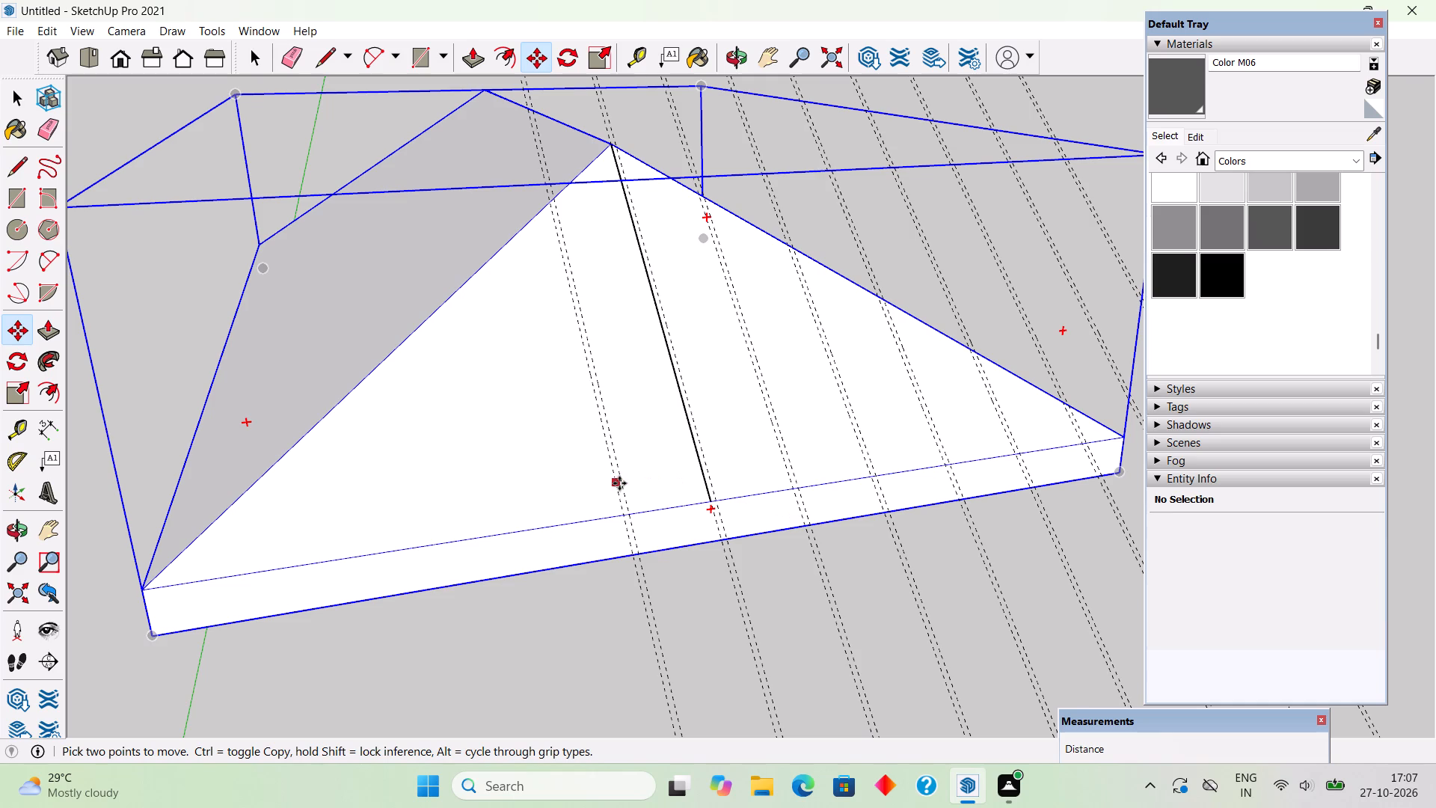
{"action": "key", "text": "space"}
{"action": "left_click", "coordinate": [619, 483]}
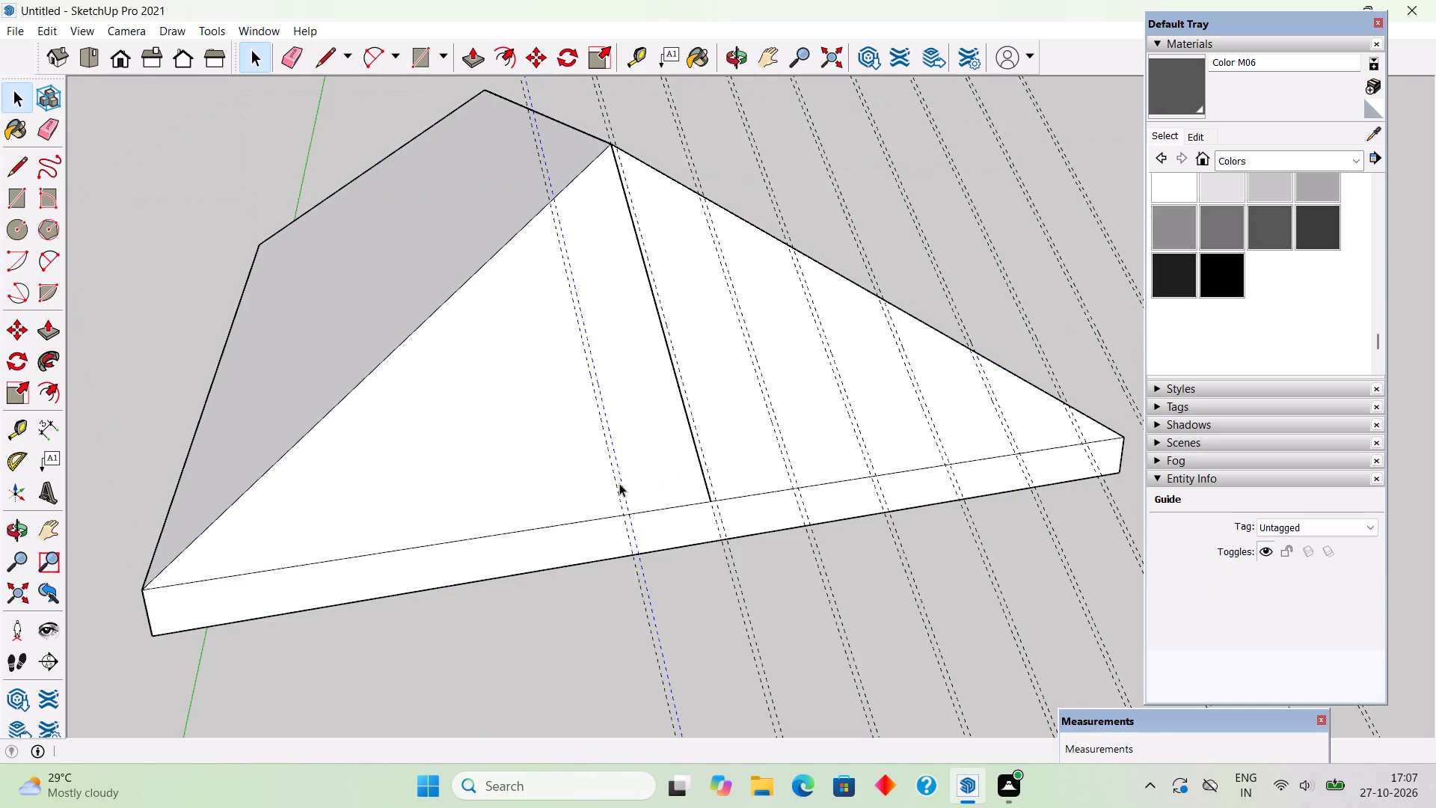
{"action": "scroll", "coordinate": [606, 485], "scroll_direction": "up", "scroll_amount": 3, "text": "ctrl"}
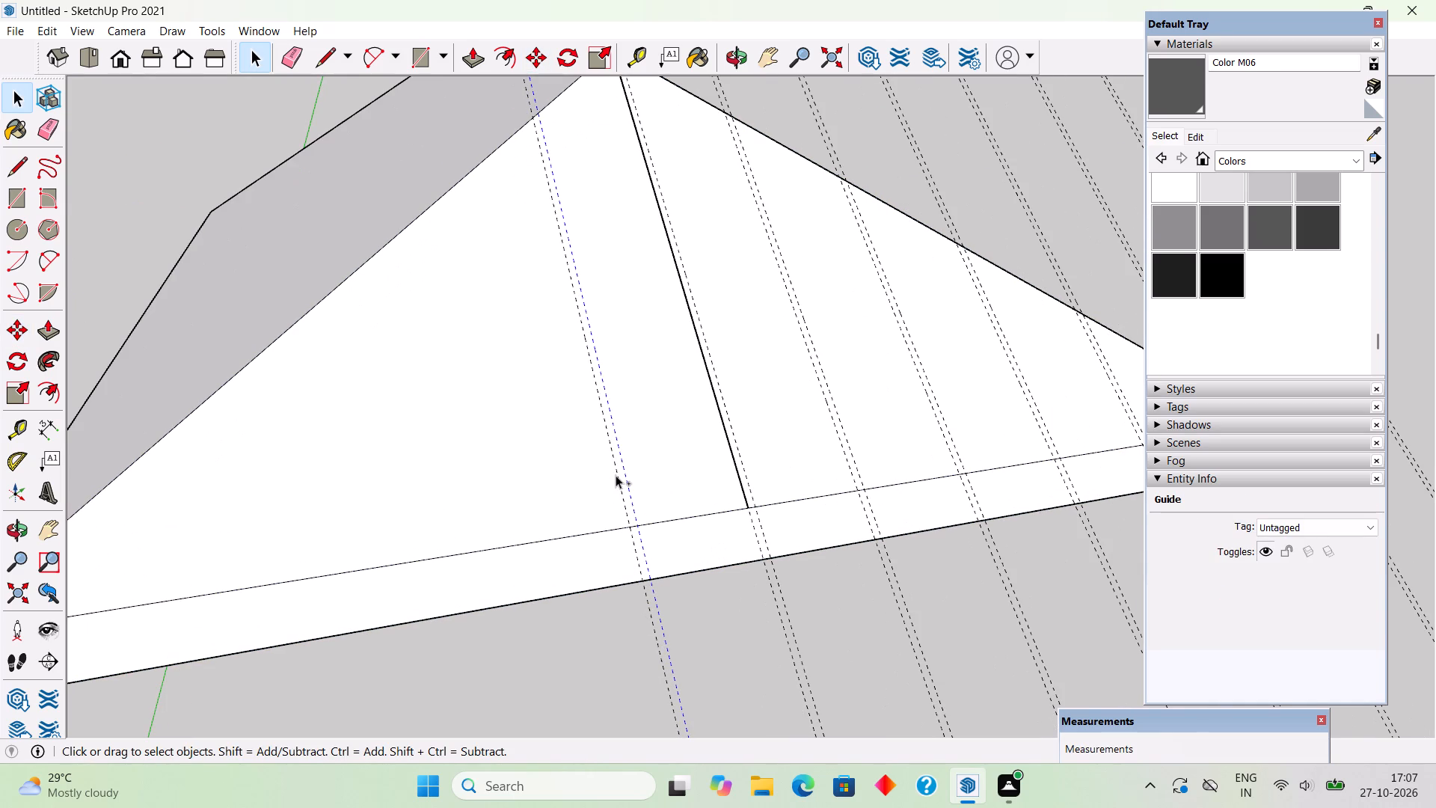
{"action": "left_click", "coordinate": [616, 475], "text": "ctrl"}
{"action": "key", "text": "space"}
{"action": "type", "text": "m"}
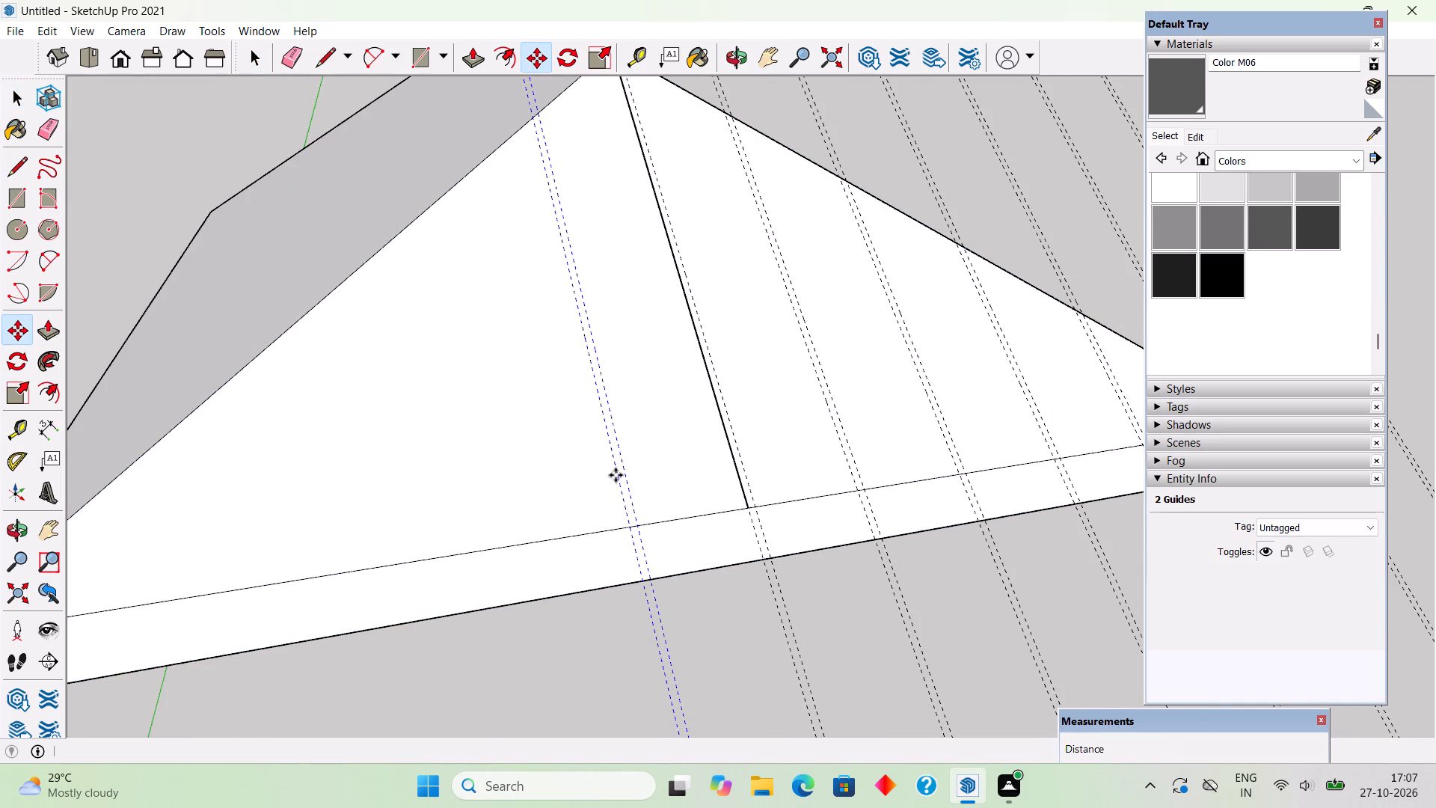
{"action": "left_click", "coordinate": [616, 475]}
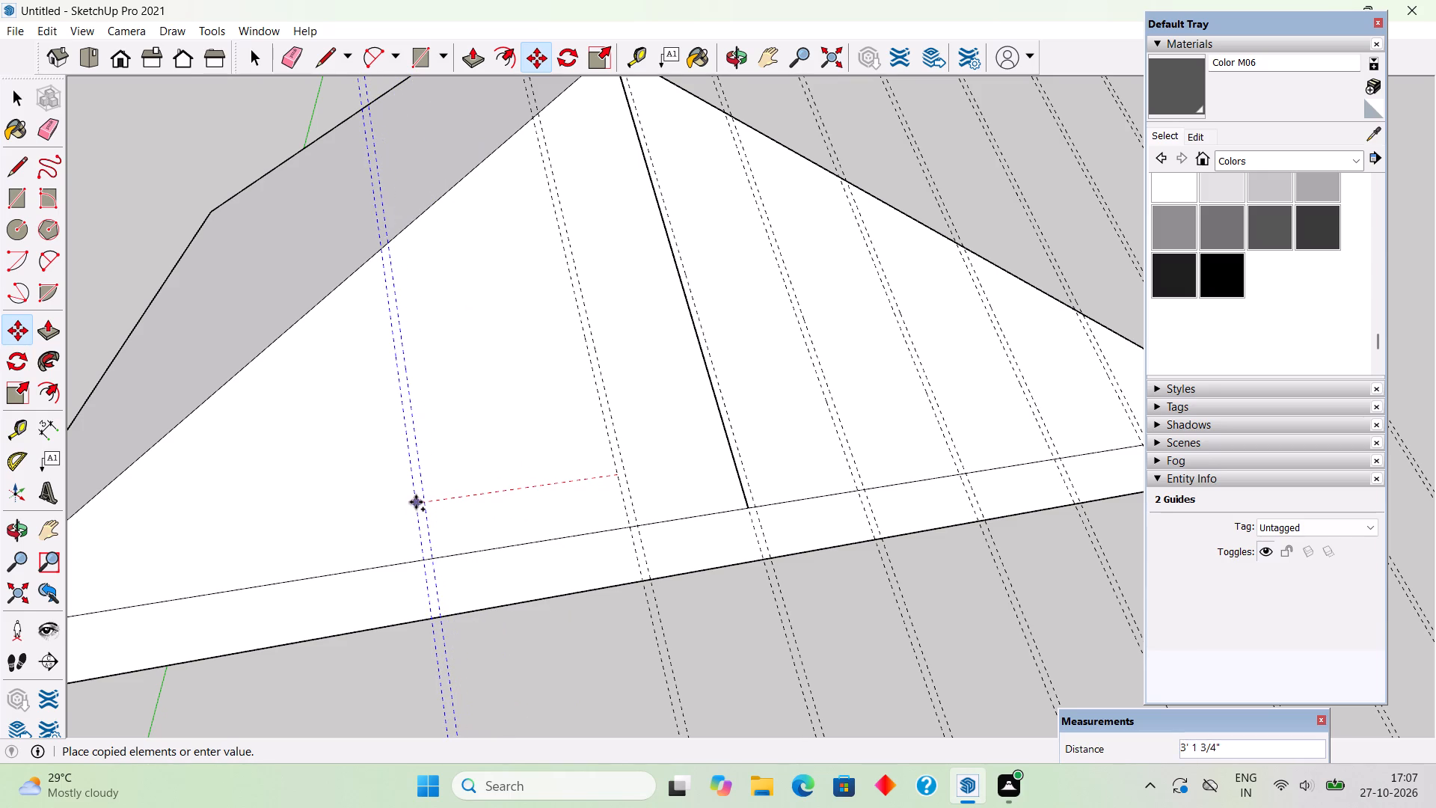
{"action": "middle_click_drag", "start_coordinate": [431, 502], "coordinate": [725, 368]}
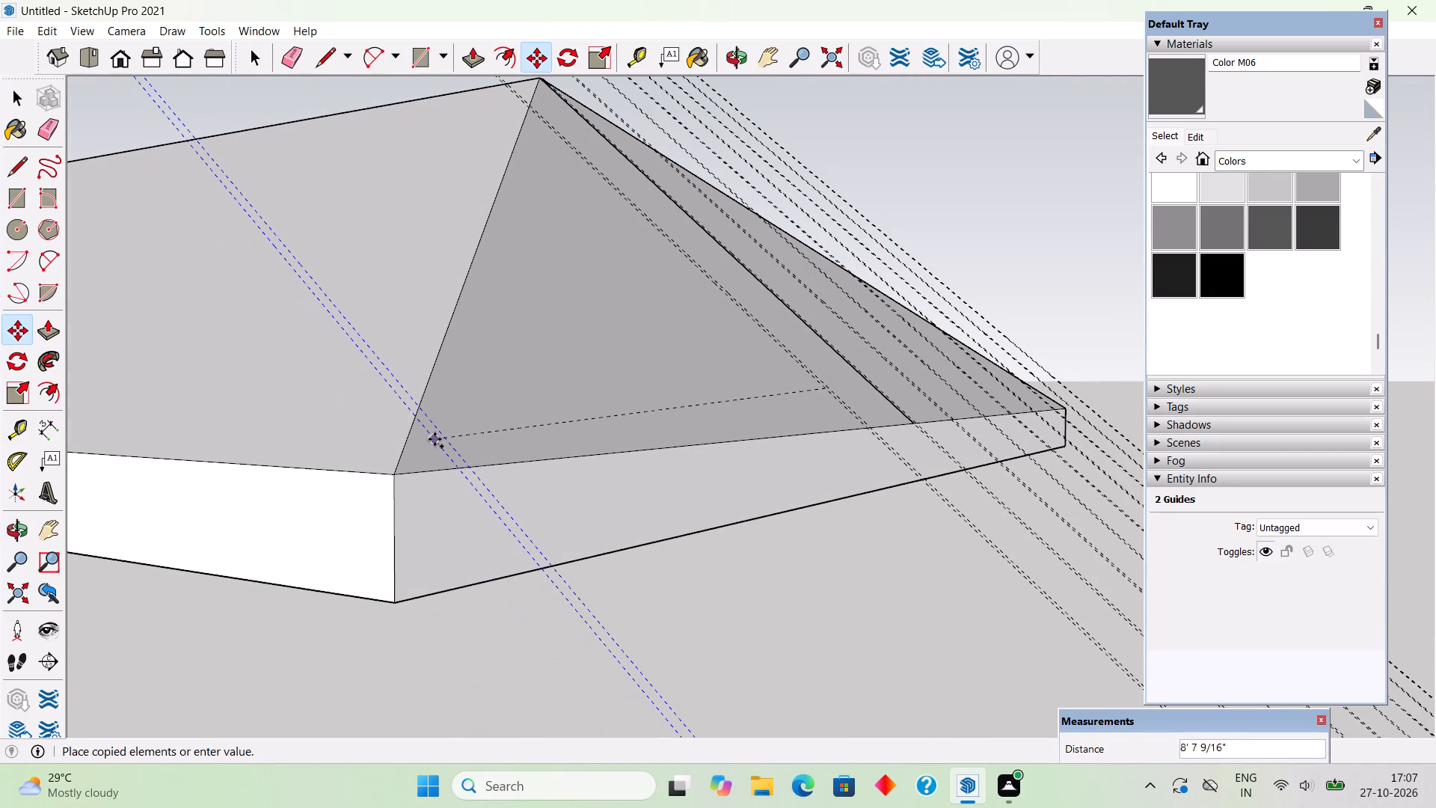
{"action": "type", "text": "2'"}
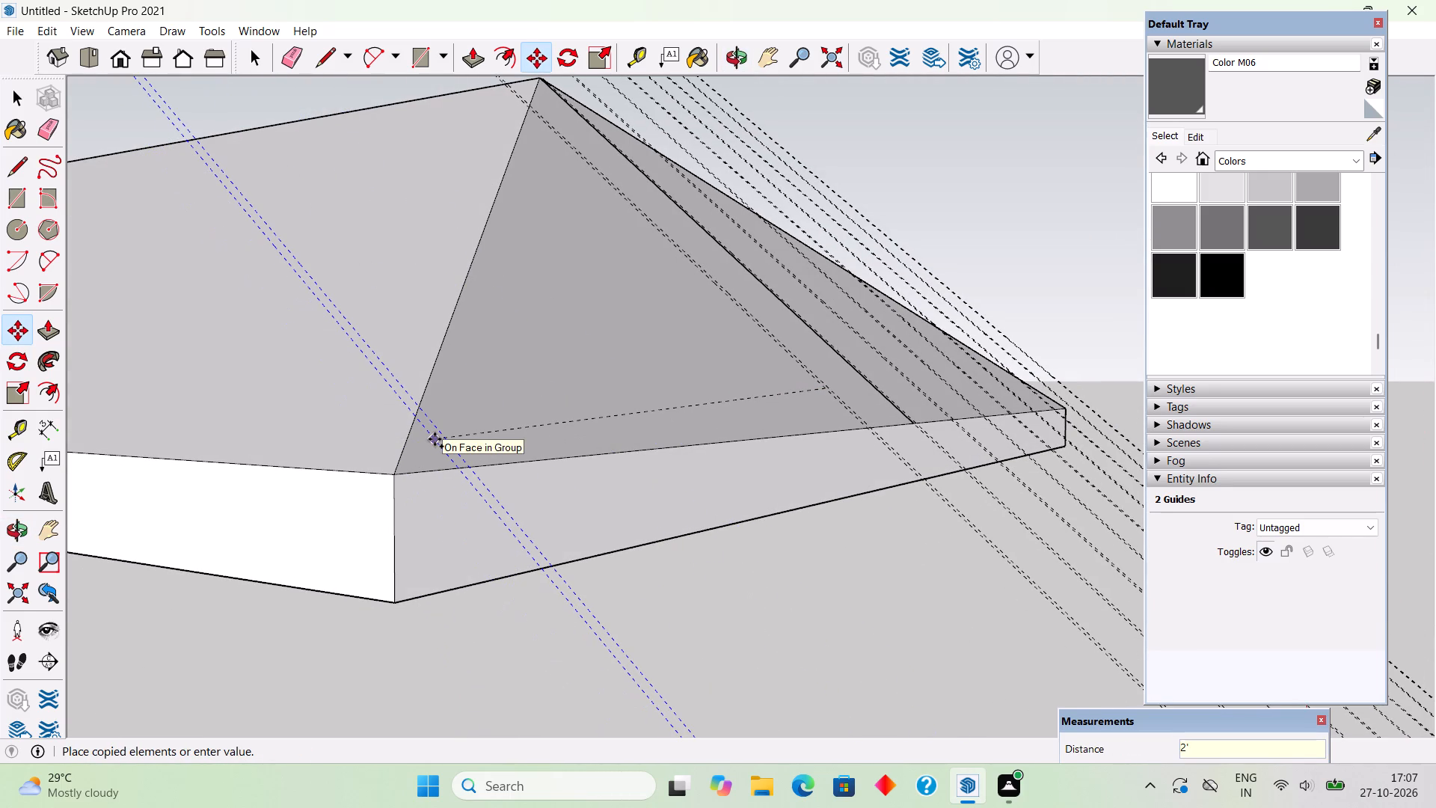
{"action": "key", "text": "Return"}
{"action": "key", "text": "x"}
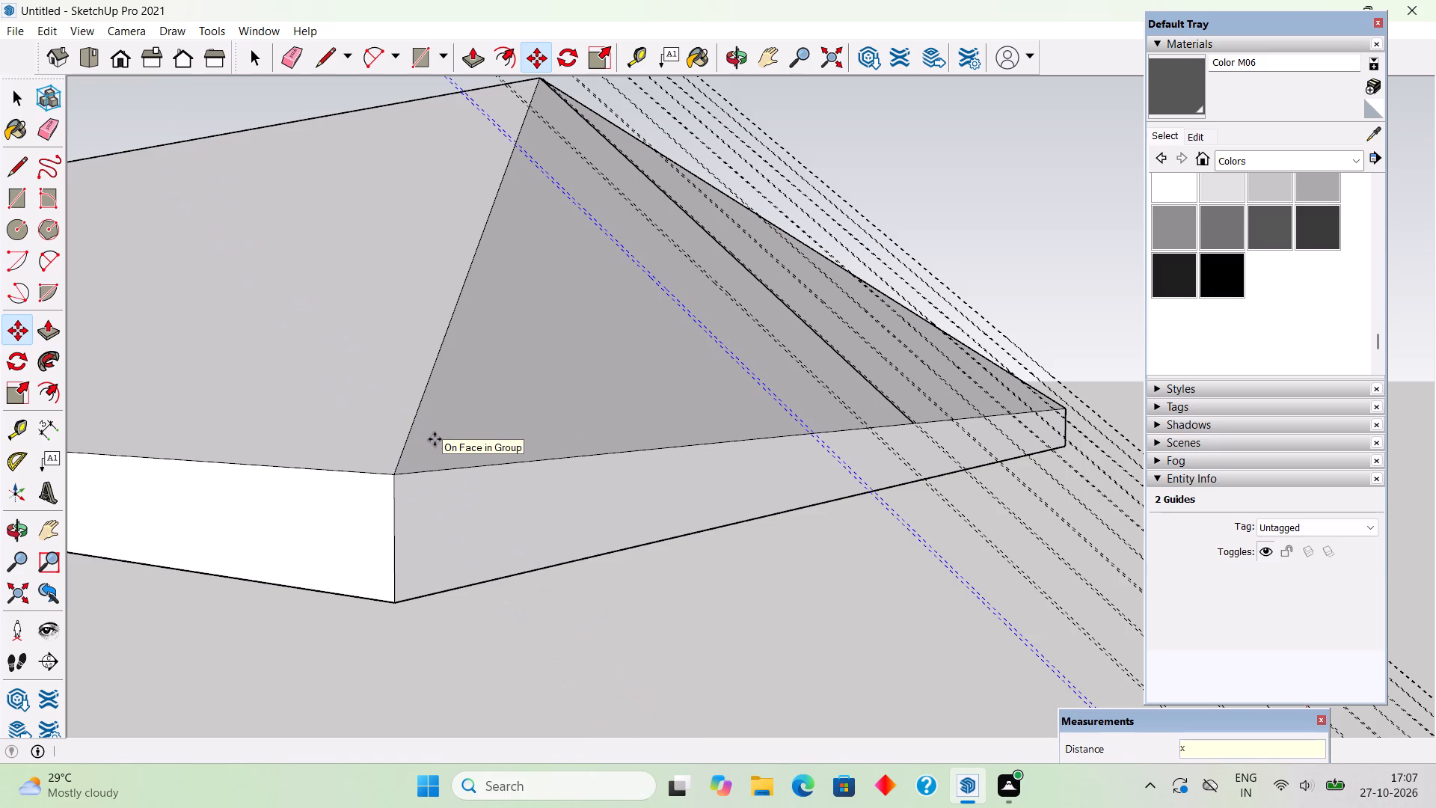
{"action": "key", "text": "6"}
{"action": "key", "text": "Return"}
{"action": "key", "text": "space"}
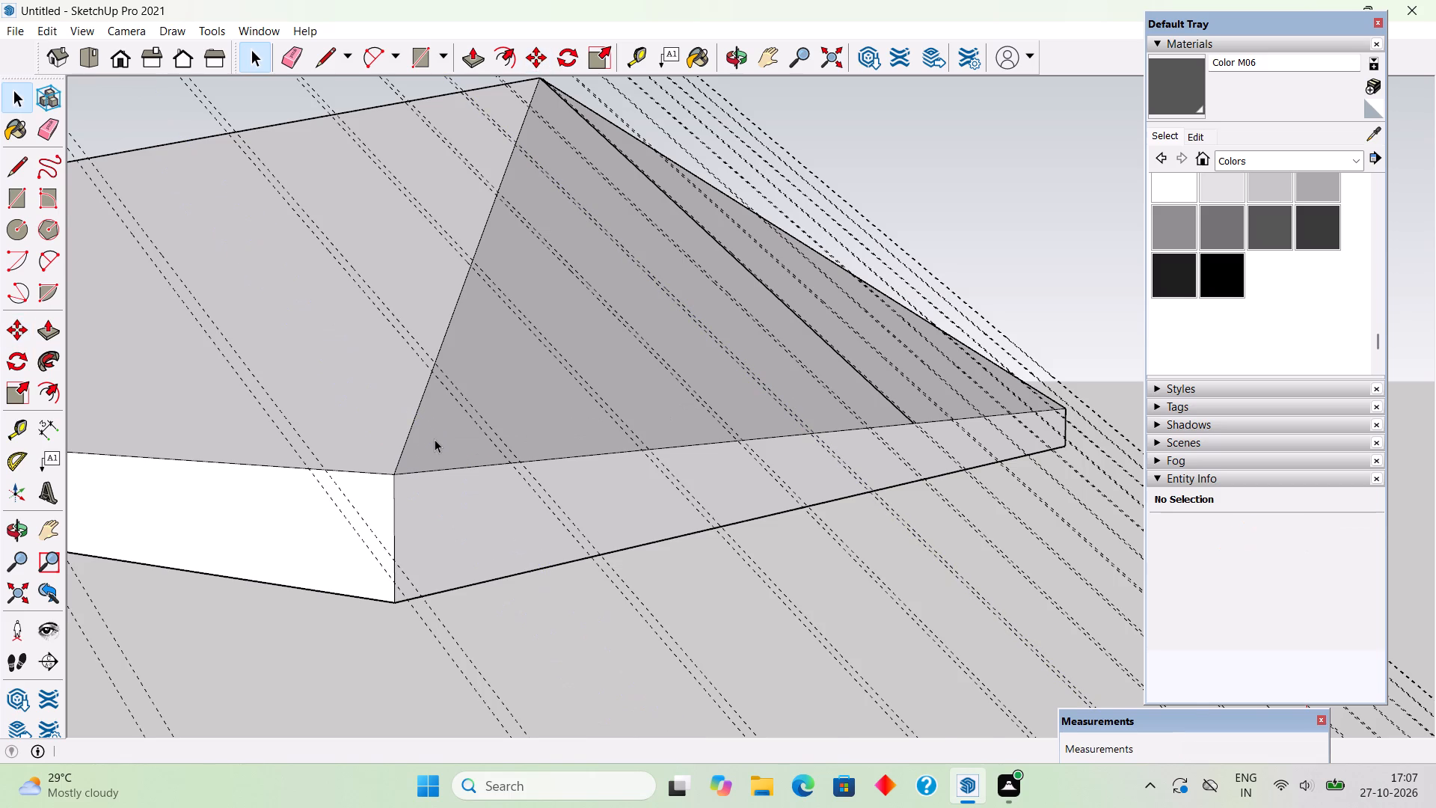
Draw a horizontal line about 2' 4" long across the front slope, hip to hip, just below its apex.
{"action": "scroll", "coordinate": [454, 411], "scroll_direction": "down", "scroll_amount": 6}
{"action": "scroll", "coordinate": [544, 401], "scroll_direction": "down", "scroll_amount": 5}
{"action": "middle_click_drag", "start_coordinate": [604, 332], "coordinate": [702, 527]}
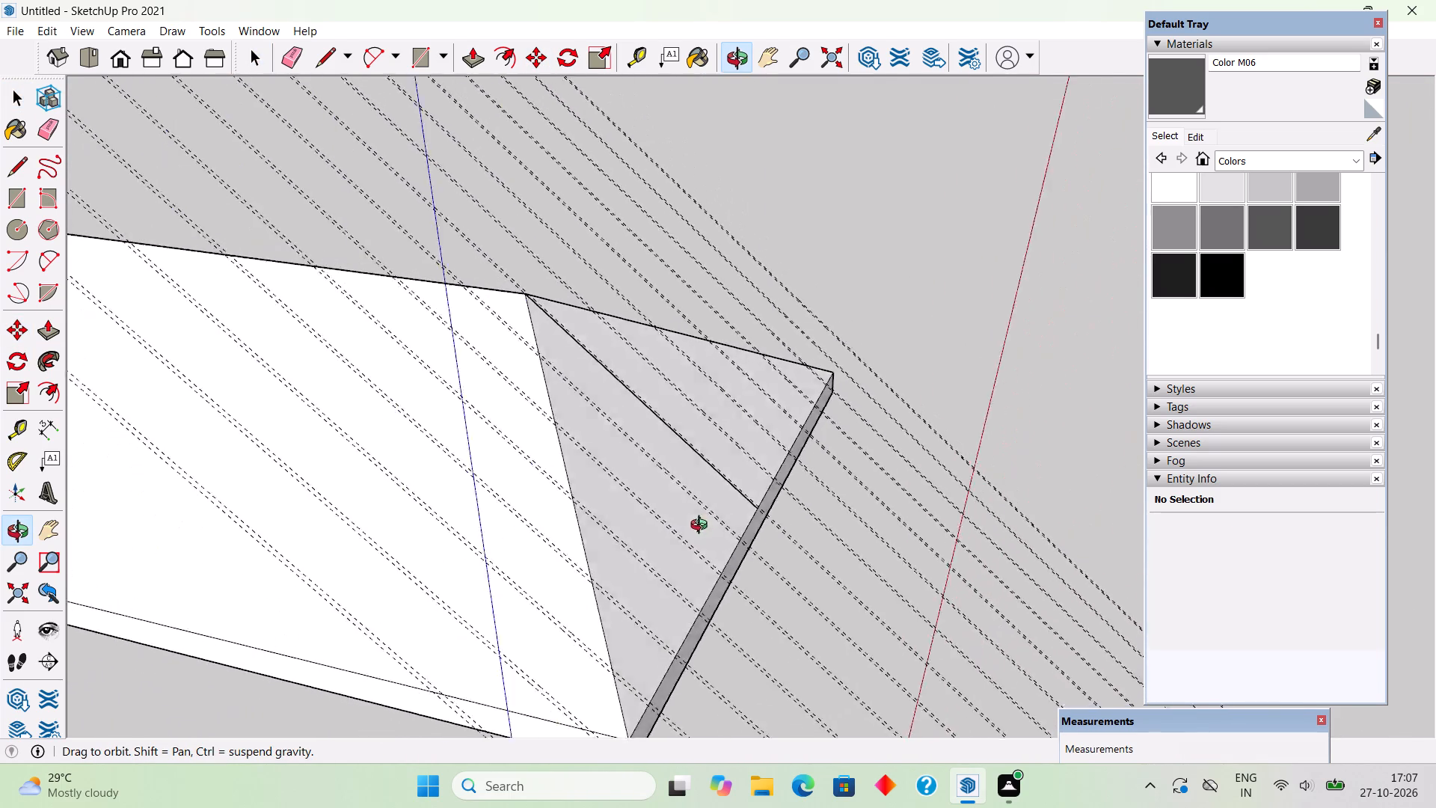
{"action": "middle_click_drag", "start_coordinate": [702, 527], "coordinate": [478, 558]}
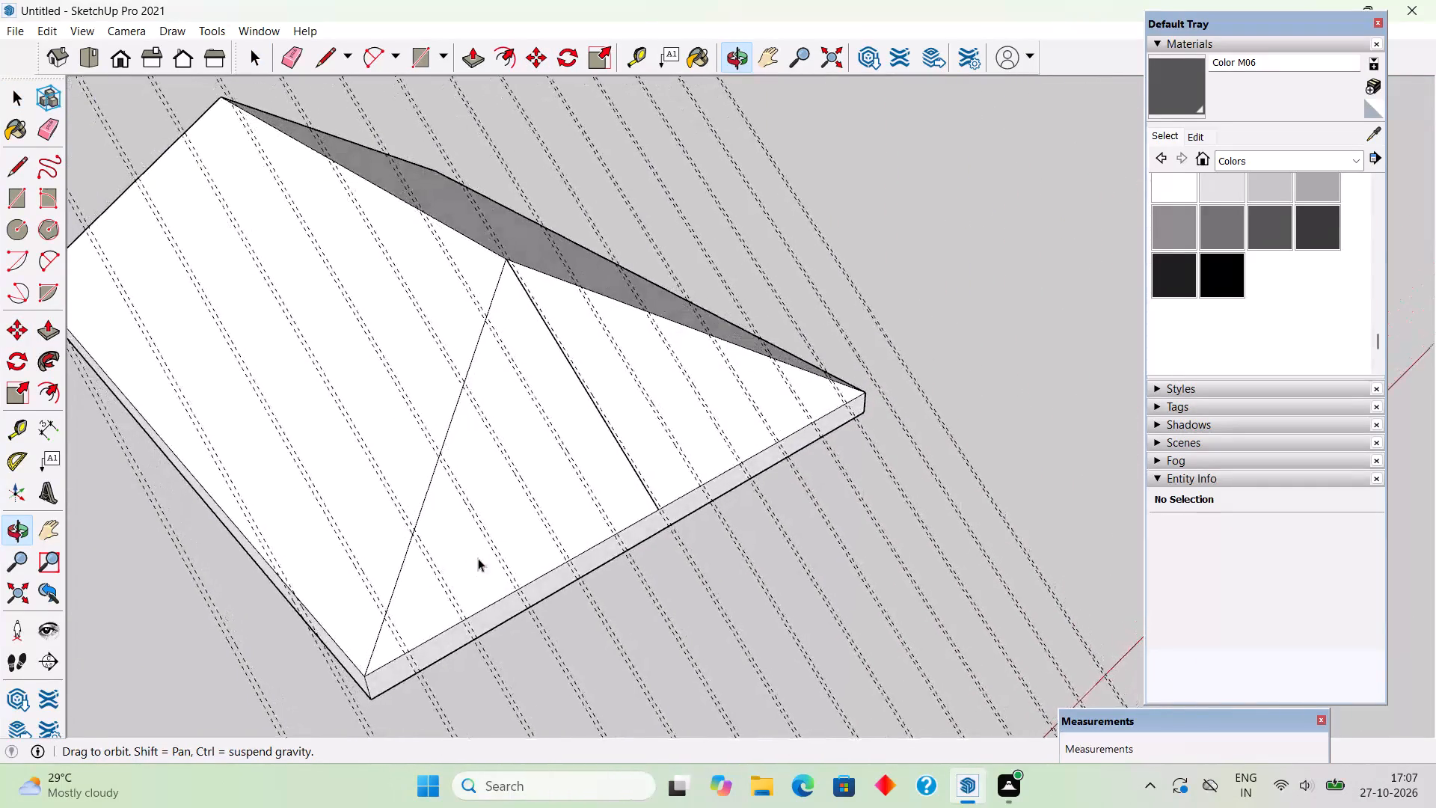
{"action": "middle_click_drag", "start_coordinate": [478, 558], "coordinate": [482, 567]}
{"action": "scroll", "coordinate": [518, 249], "scroll_direction": "up", "scroll_amount": 5}
{"action": "scroll", "coordinate": [485, 307], "scroll_direction": "up", "scroll_amount": 5}
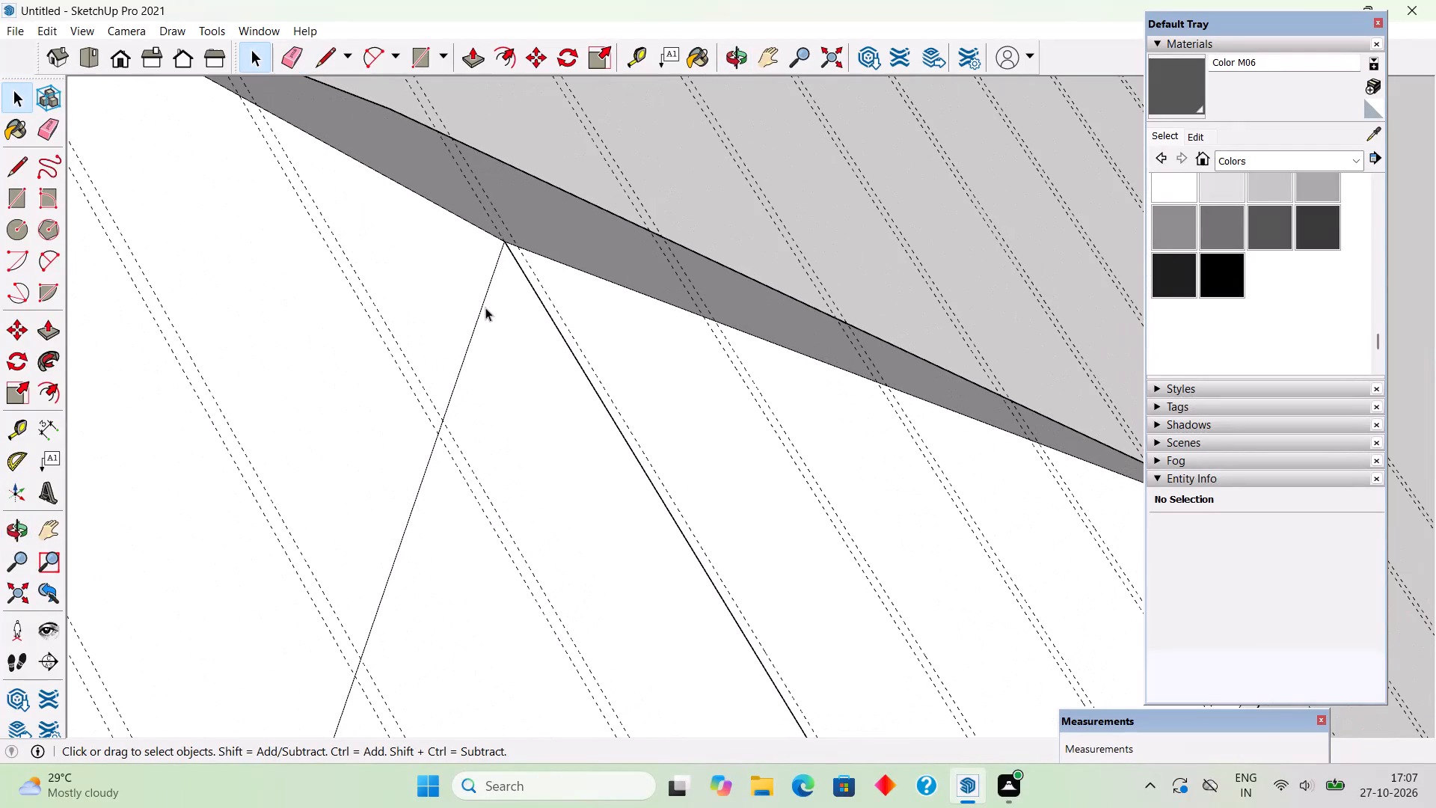
{"action": "key", "text": "l"}
{"action": "left_click", "coordinate": [469, 349]}
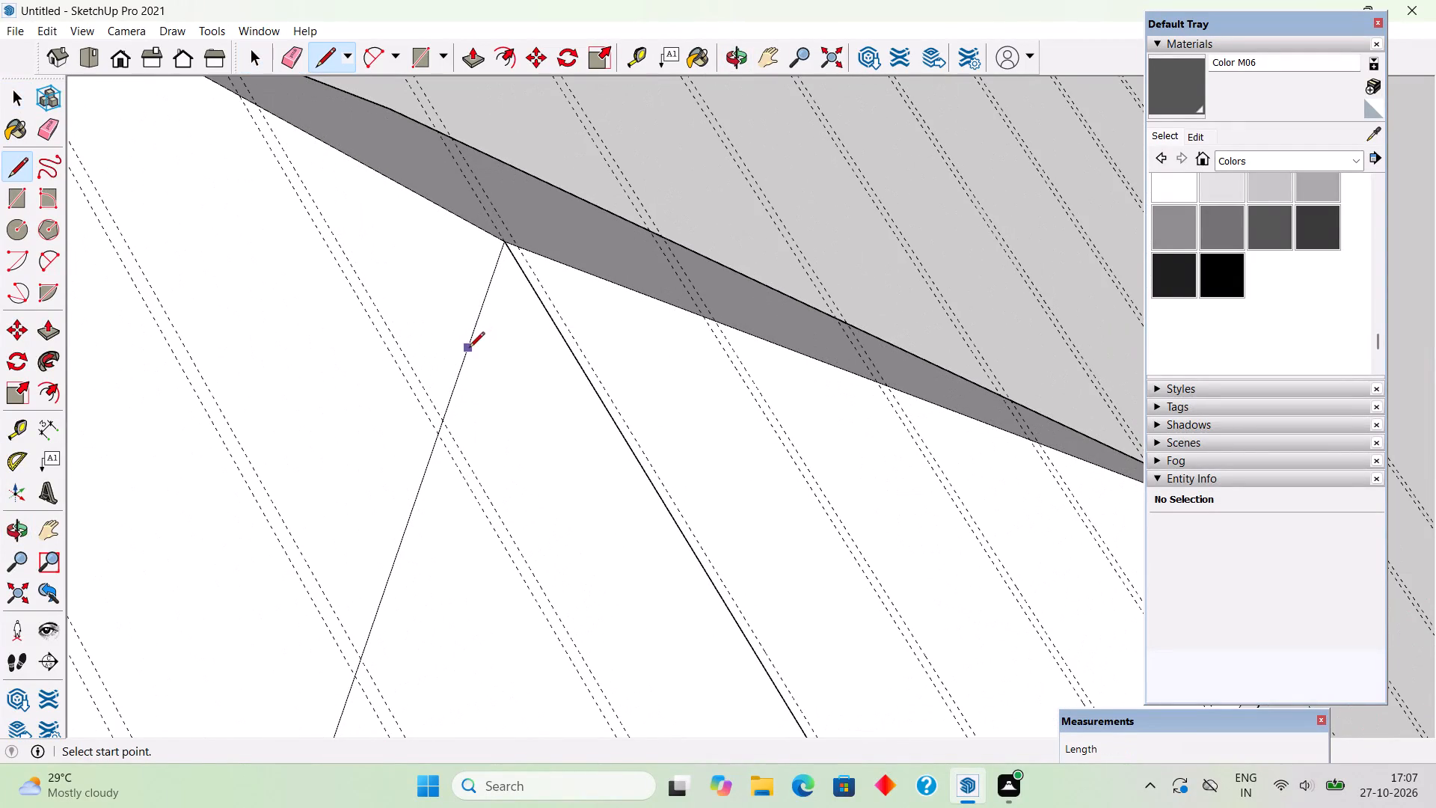
{"action": "left_click", "coordinate": [620, 290]}
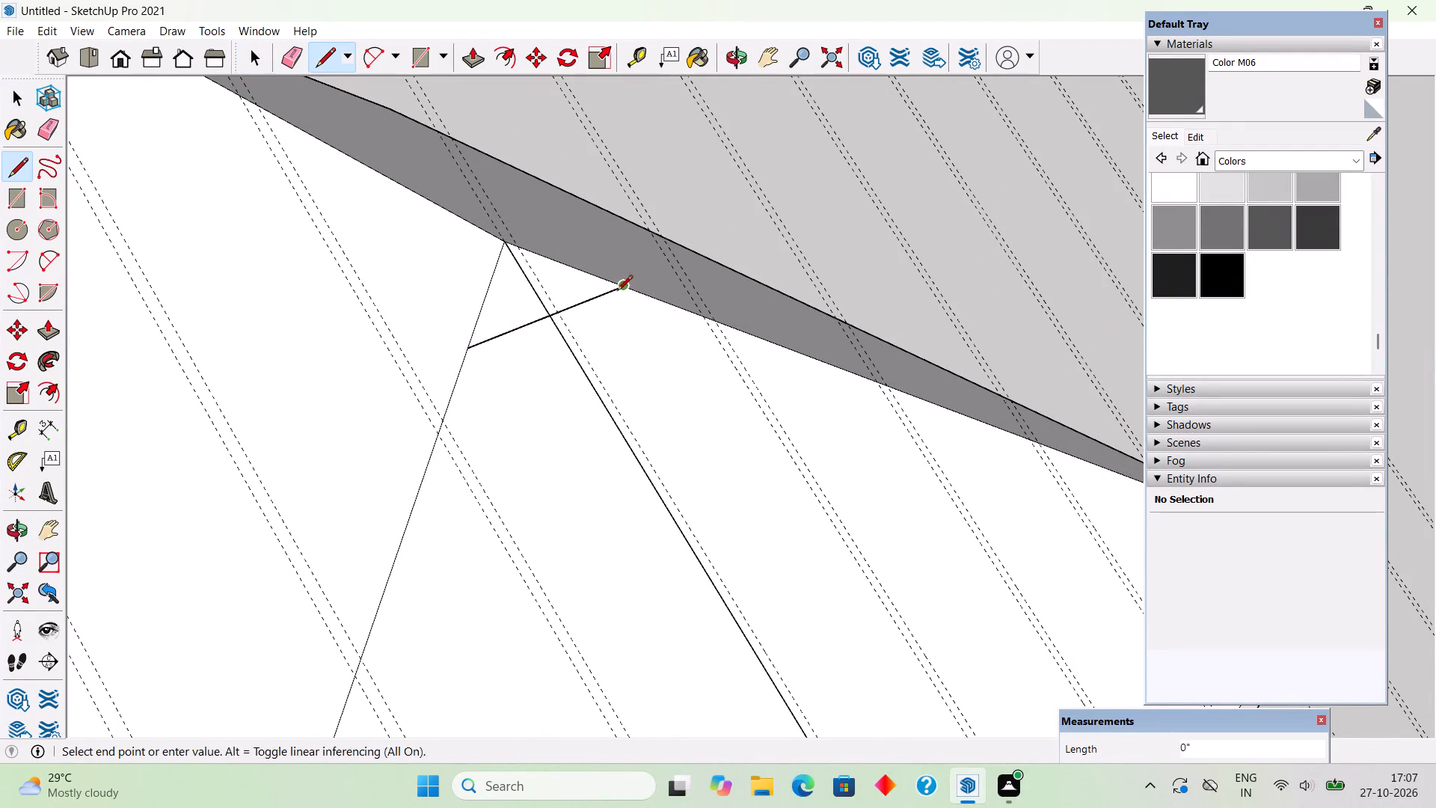
Place a guide along the short cross line and another 1.5" down the slope from it.
{"action": "key", "text": "t"}
{"action": "double_click", "coordinate": [529, 325]}
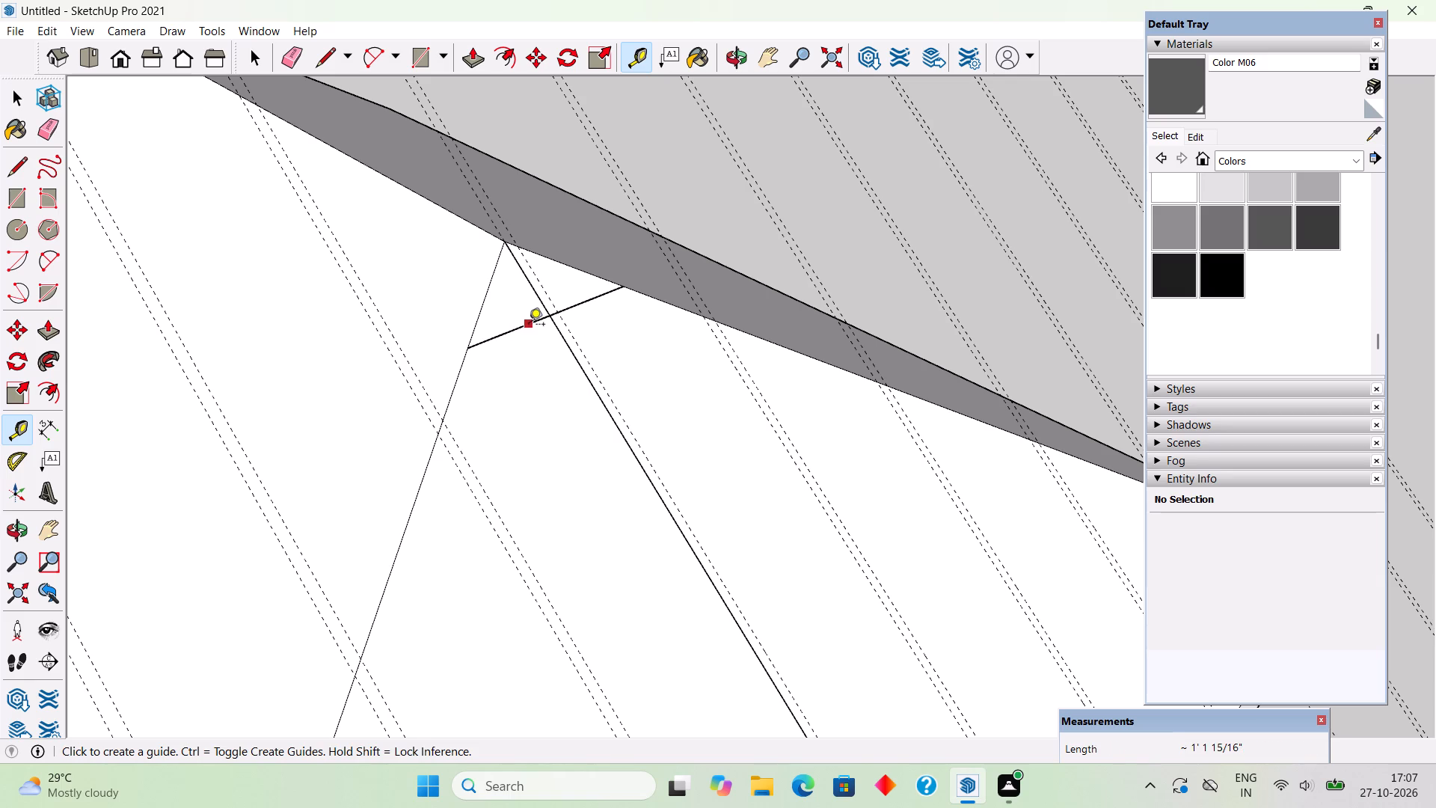
{"action": "left_click", "coordinate": [529, 325]}
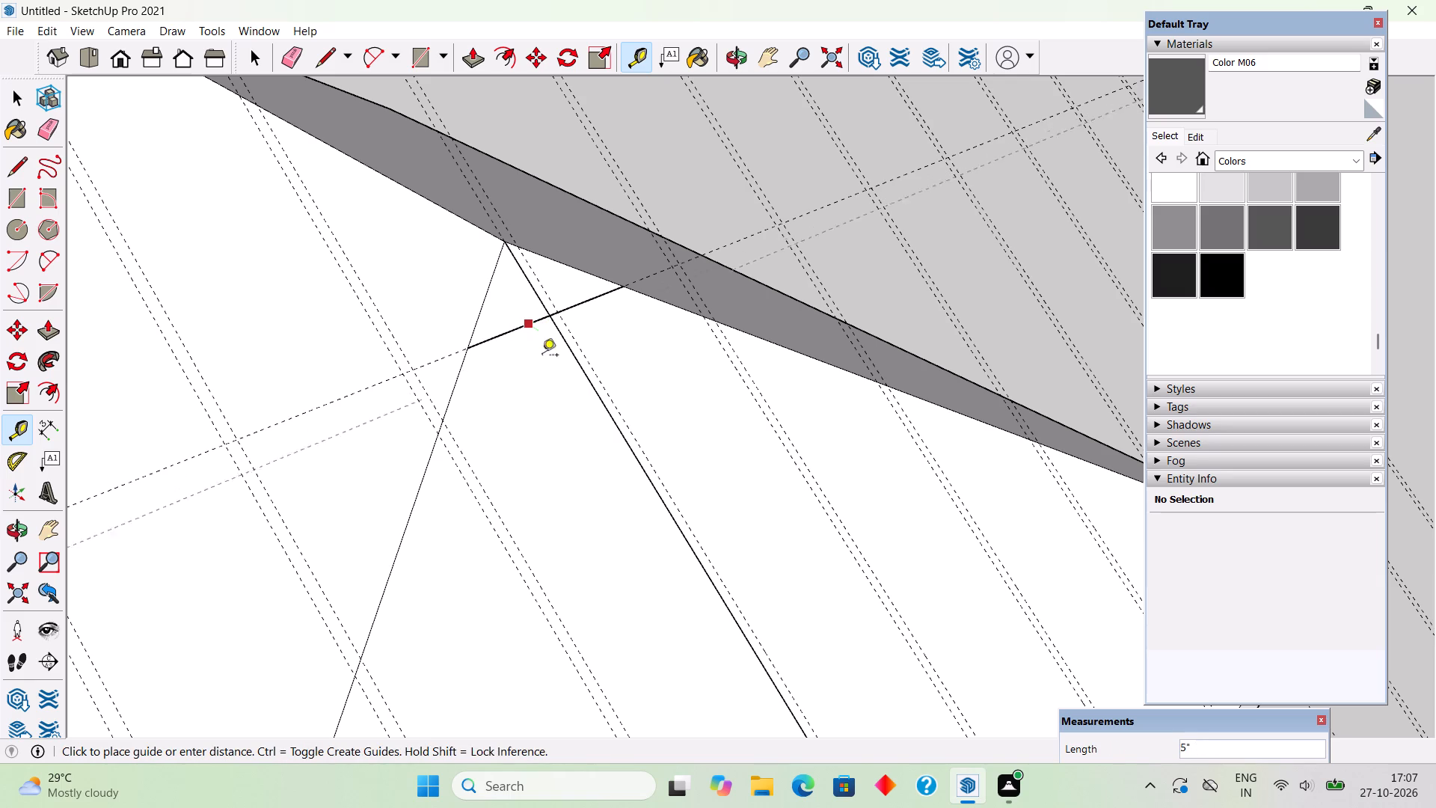
{"action": "type", "text": "1.5\""}
{"action": "key", "text": "Return"}
{"action": "key", "text": "space"}
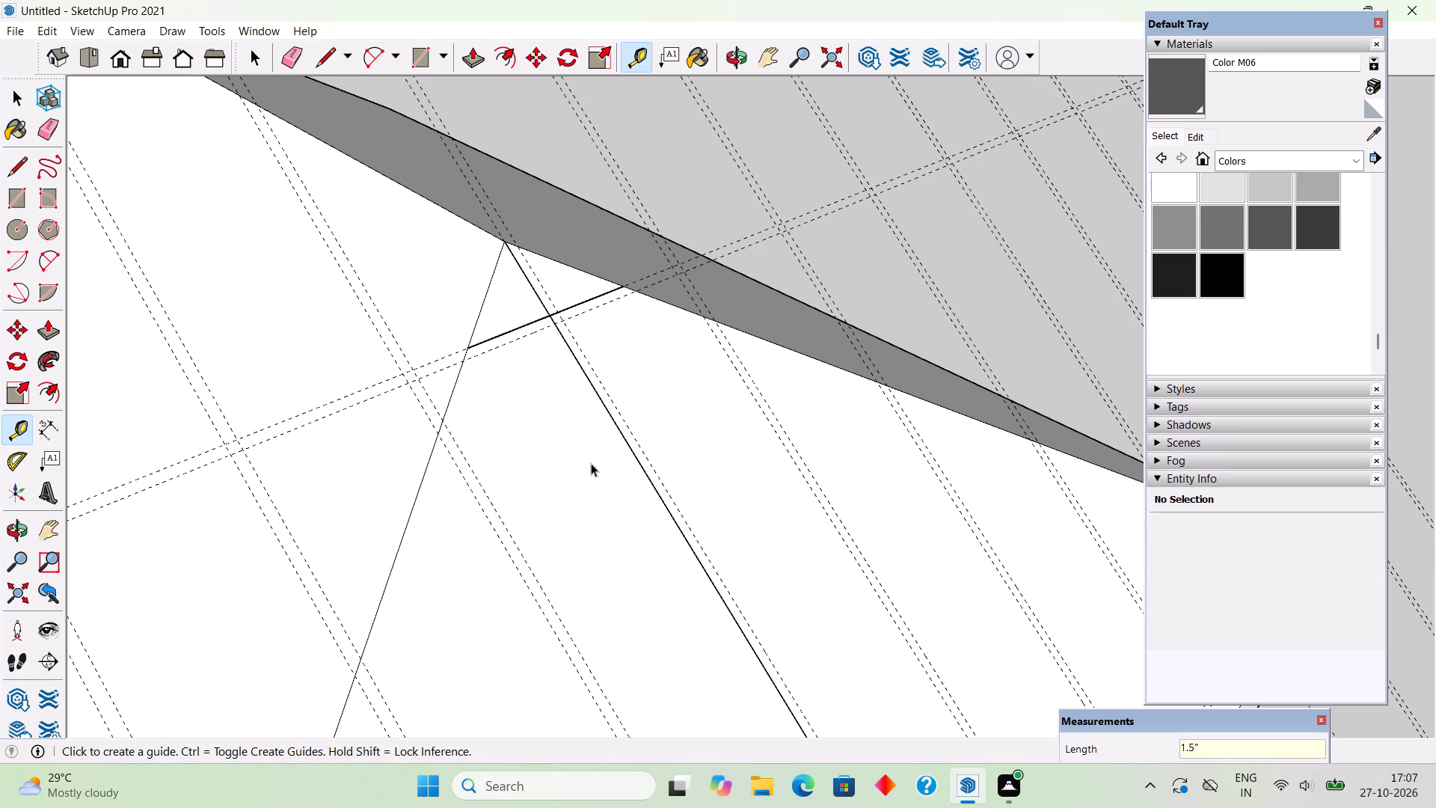
Delete both halves of the short cross line and the front slope's centre line, keeping the guides.
{"action": "left_click", "coordinate": [441, 367]}
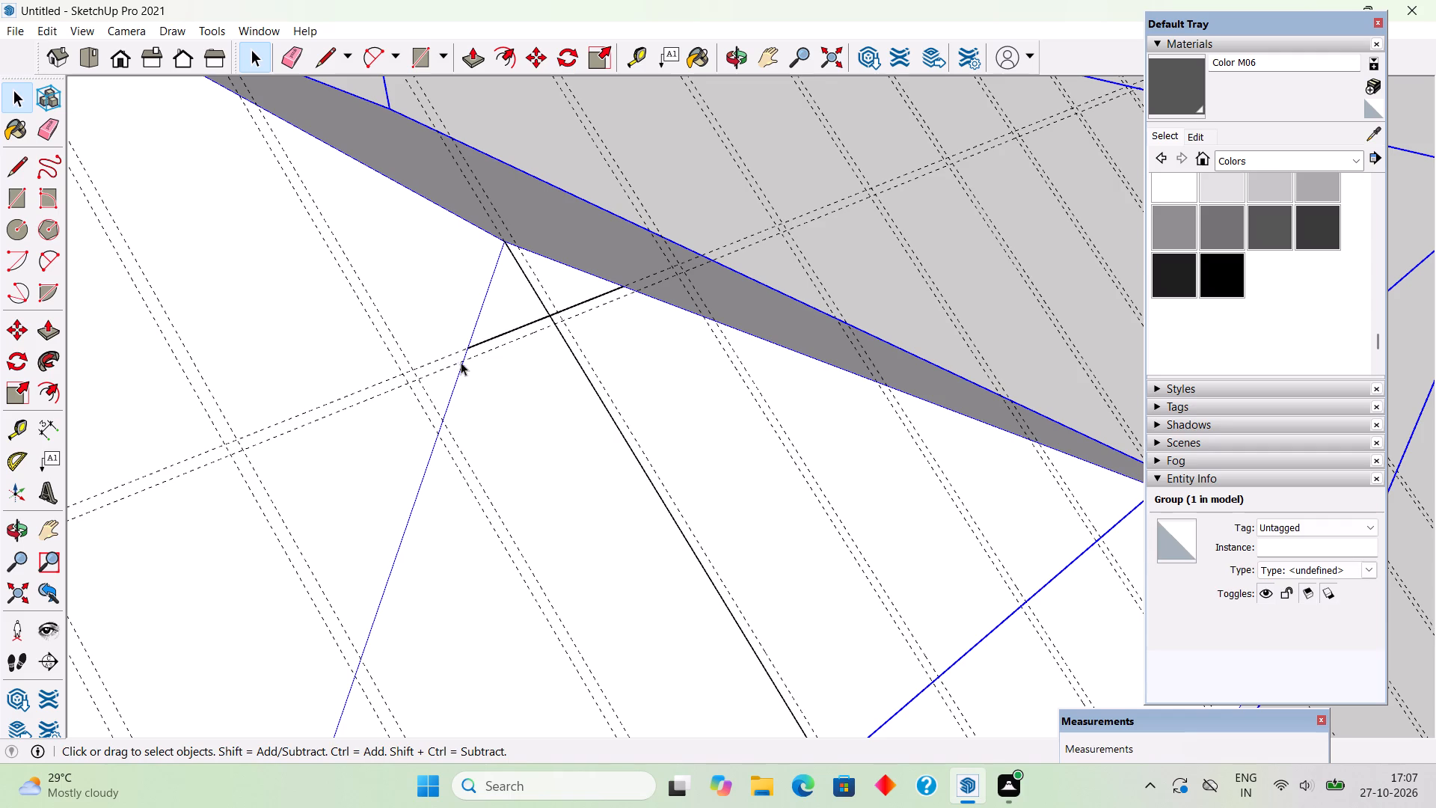
{"action": "left_click", "coordinate": [471, 355]}
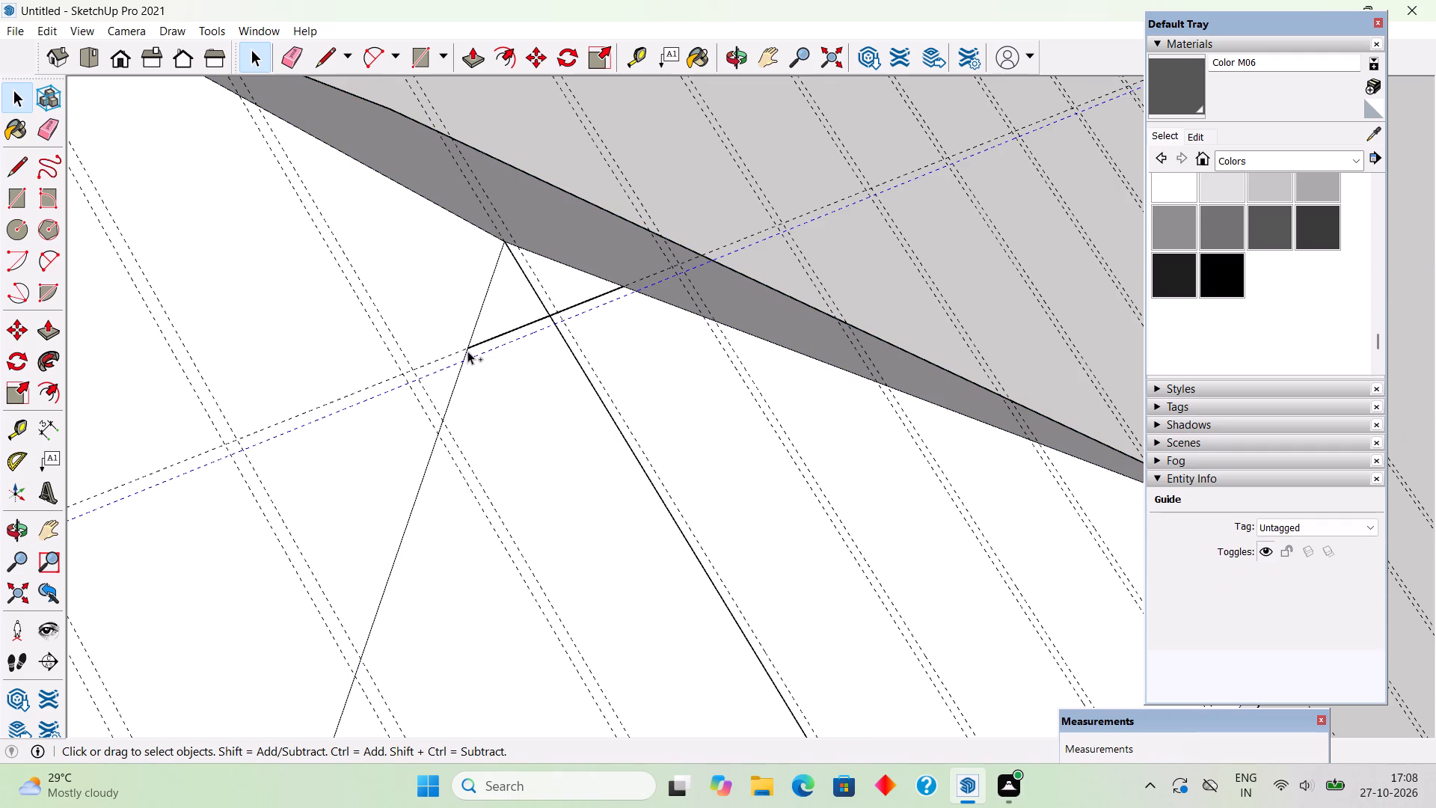
{"action": "left_click", "coordinate": [459, 348], "text": "ctrl"}
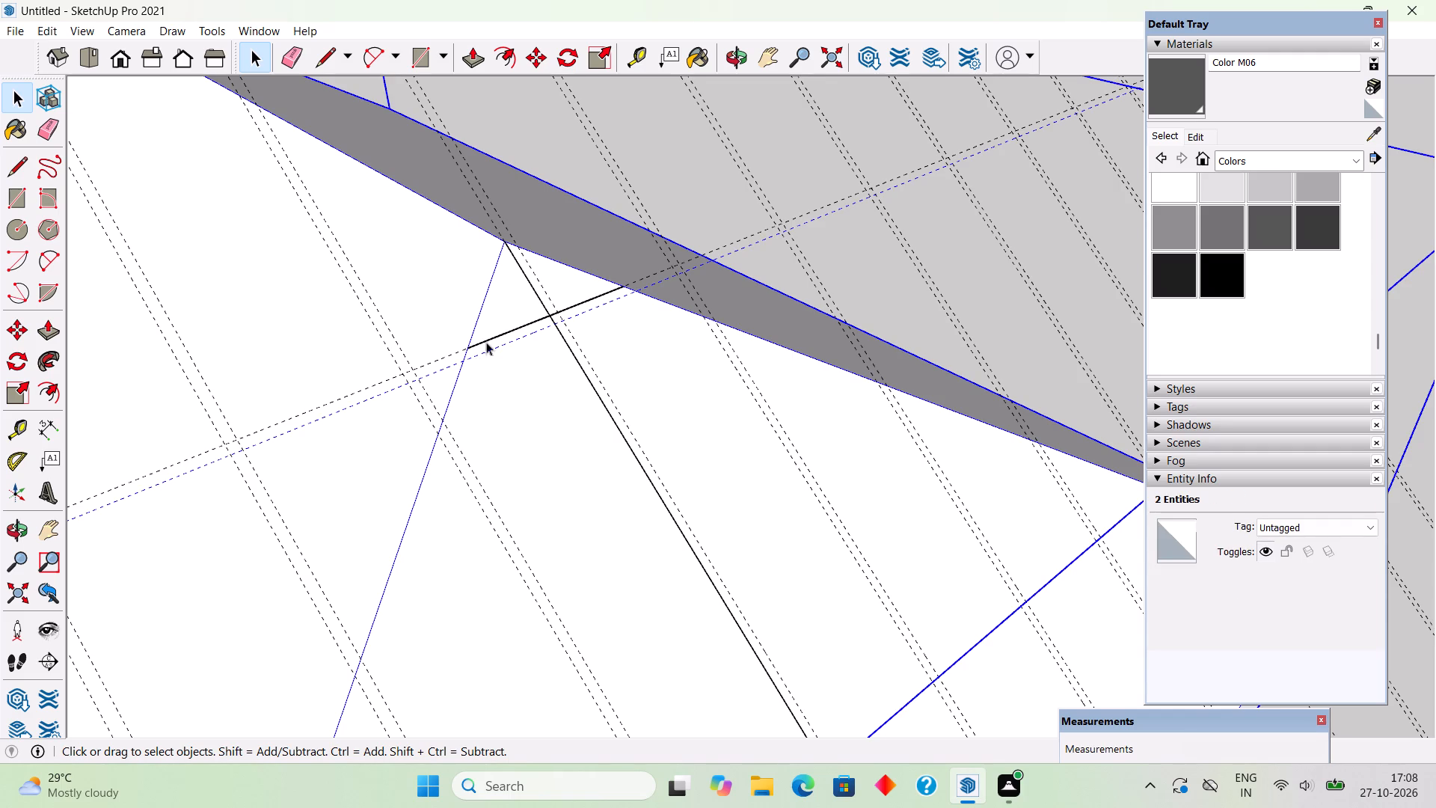
{"action": "left_click", "coordinate": [696, 159]}
{"action": "left_click", "coordinate": [527, 325]}
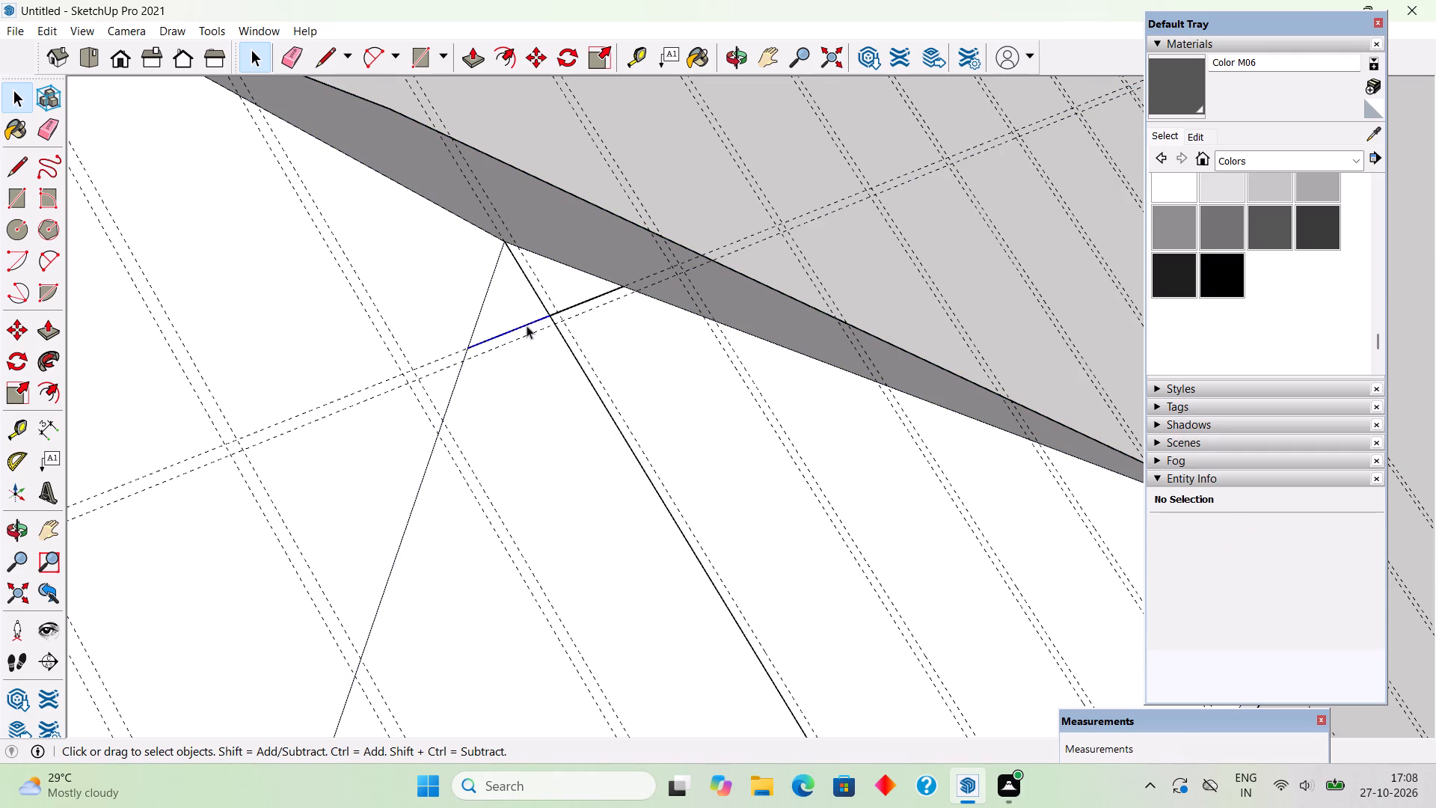
{"action": "key", "text": "Delete"}
{"action": "left_click", "coordinate": [565, 308]}
{"action": "key", "text": "Delete"}
{"action": "left_click", "coordinate": [554, 328]}
{"action": "key", "text": "Delete"}
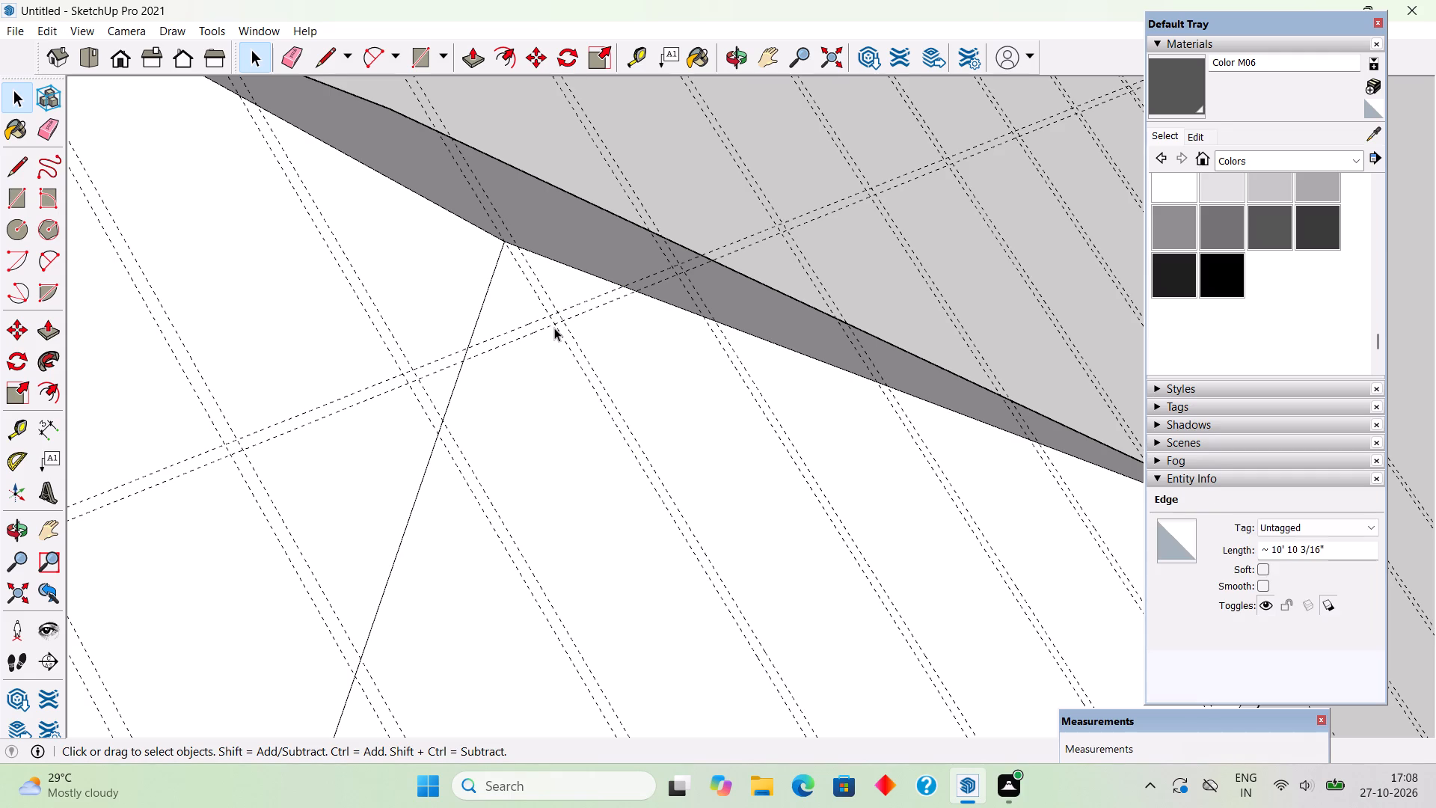
Copy the pair of horizontal cross guides down the front slope ten times at 2' spacing.
{"action": "left_click", "coordinate": [544, 328]}
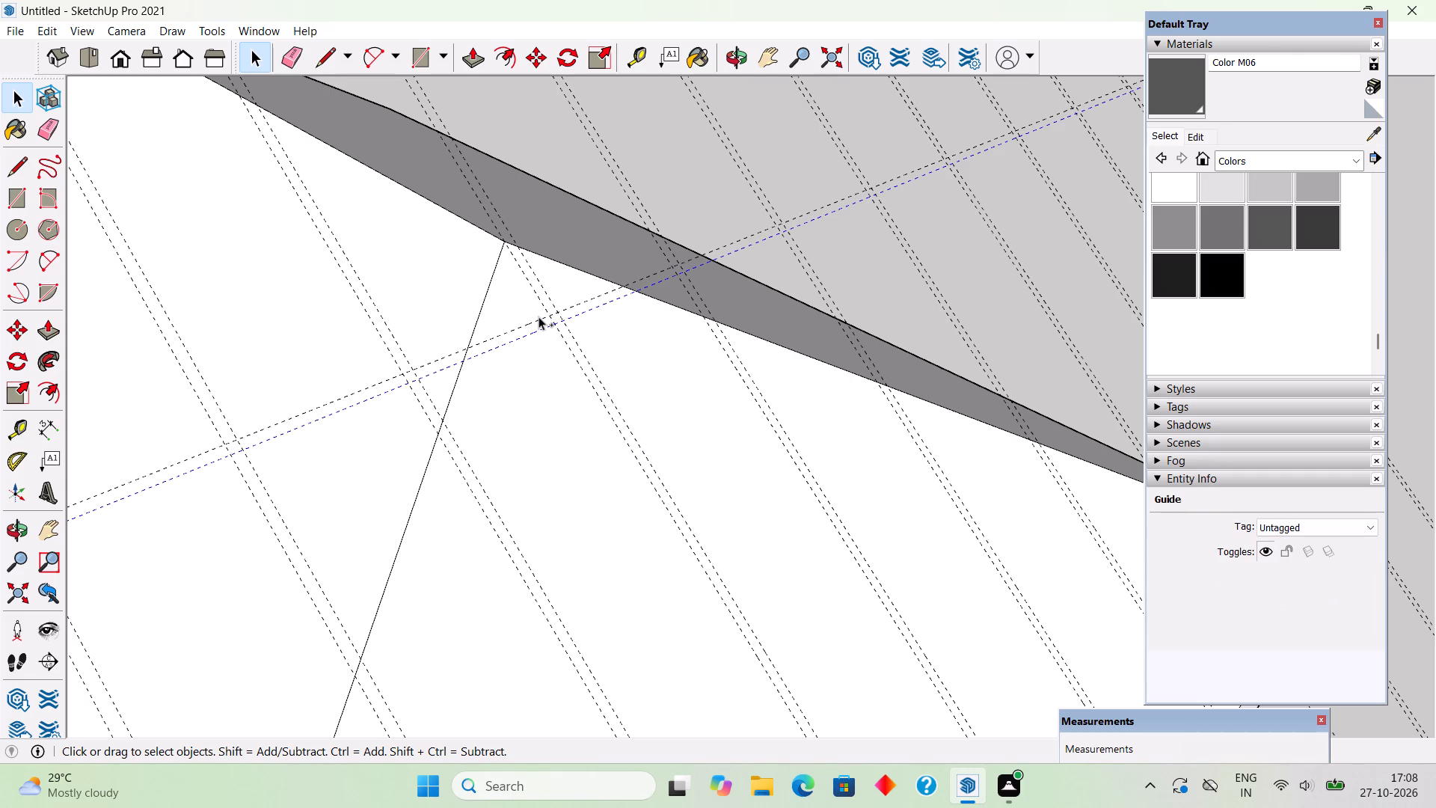
{"action": "left_click", "coordinate": [538, 316], "text": "ctrl"}
{"action": "left_click", "coordinate": [589, 183]}
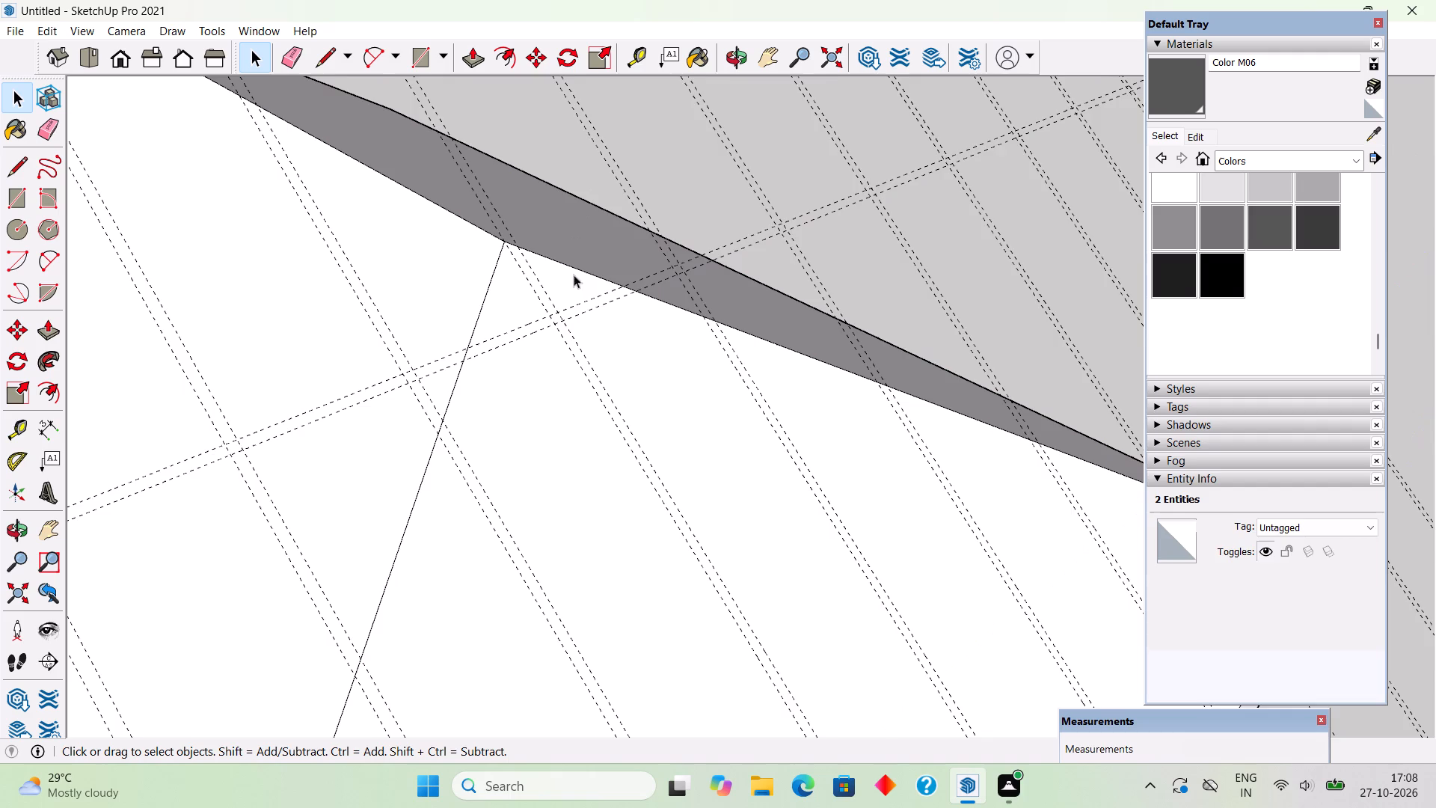
{"action": "scroll", "coordinate": [515, 361], "scroll_direction": "up", "scroll_amount": 4}
{"action": "left_click", "coordinate": [512, 328]}
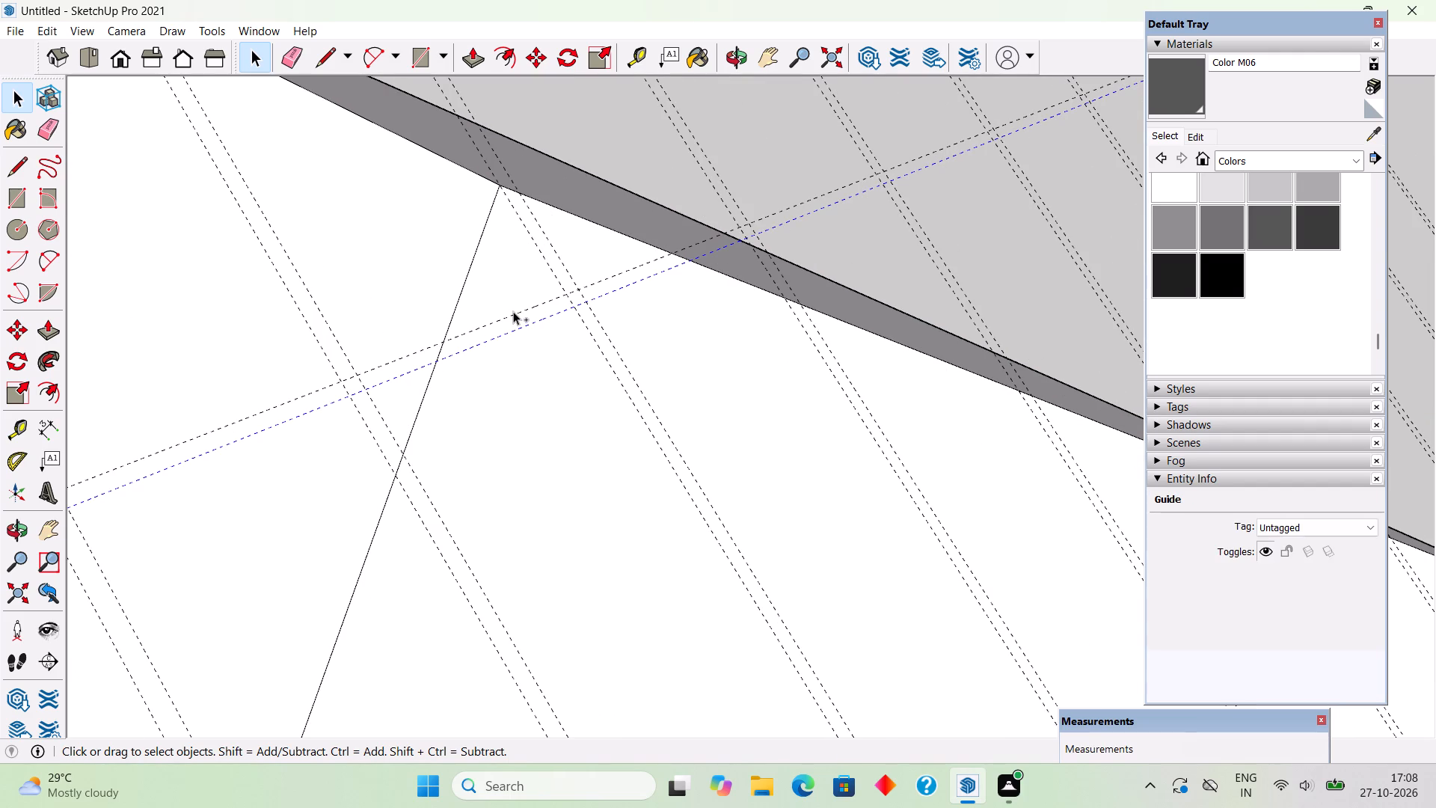
{"action": "left_click", "coordinate": [513, 313], "text": "ctrl"}
{"action": "key", "text": "m"}
{"action": "left_click", "coordinate": [513, 313]}
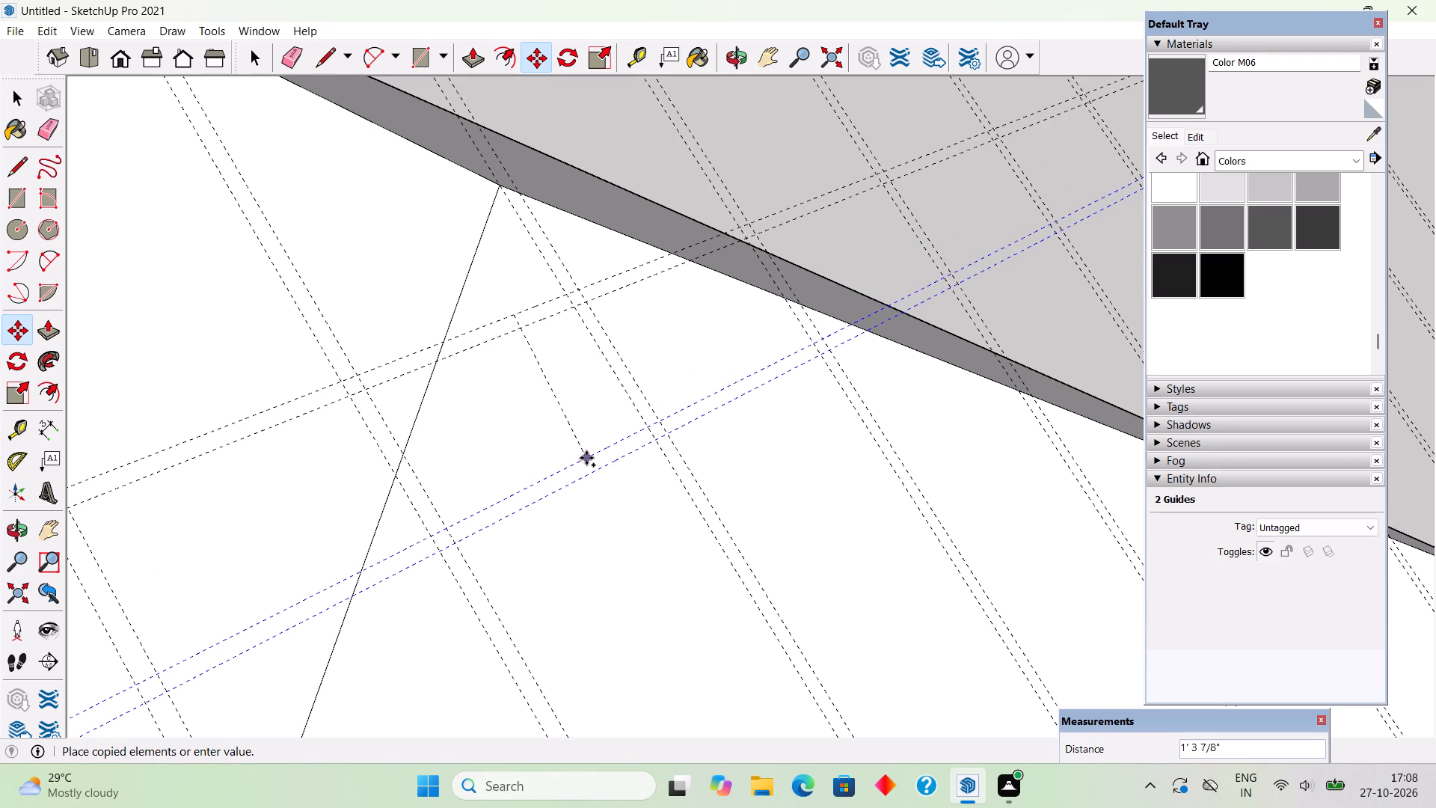
{"action": "type", "text": "2'"}
{"action": "key", "text": "Return"}
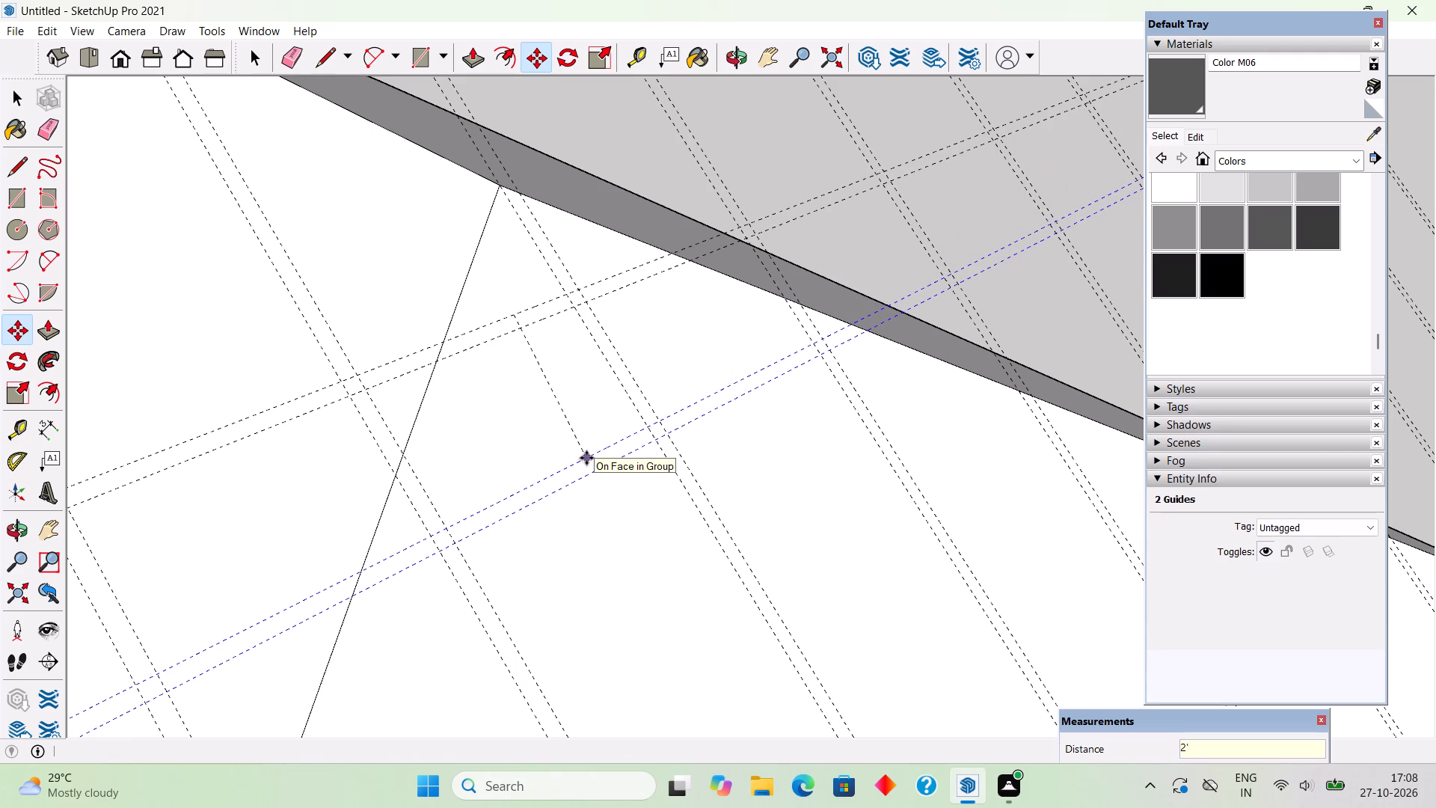
{"action": "type", "text": "x10"}
{"action": "key", "text": "Return"}
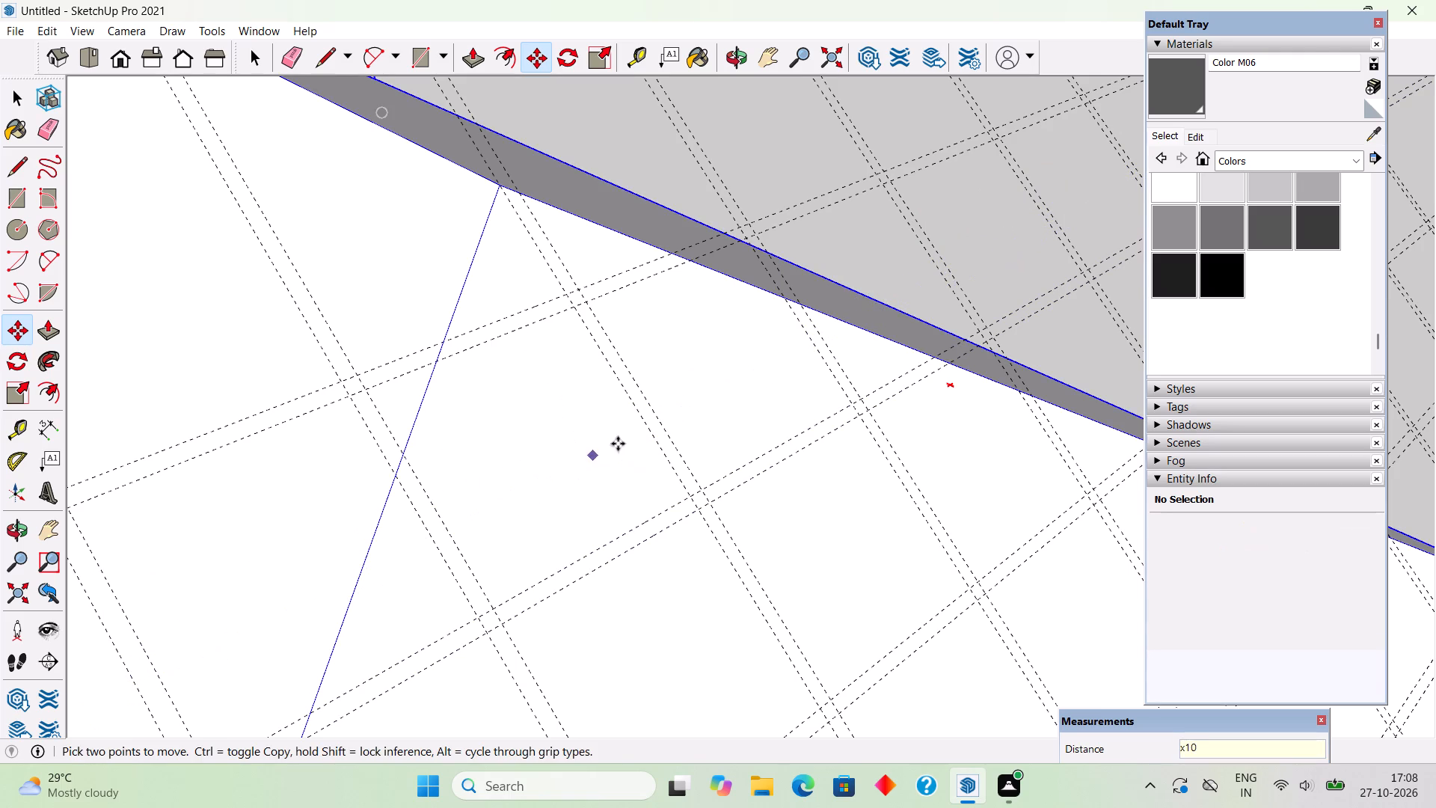
Delete the five surplus pairs of cross guides lying beyond the front eave.
{"action": "scroll", "coordinate": [576, 298], "scroll_direction": "down", "scroll_amount": 15}
{"action": "scroll", "coordinate": [633, 350], "scroll_direction": "down", "scroll_amount": 7}
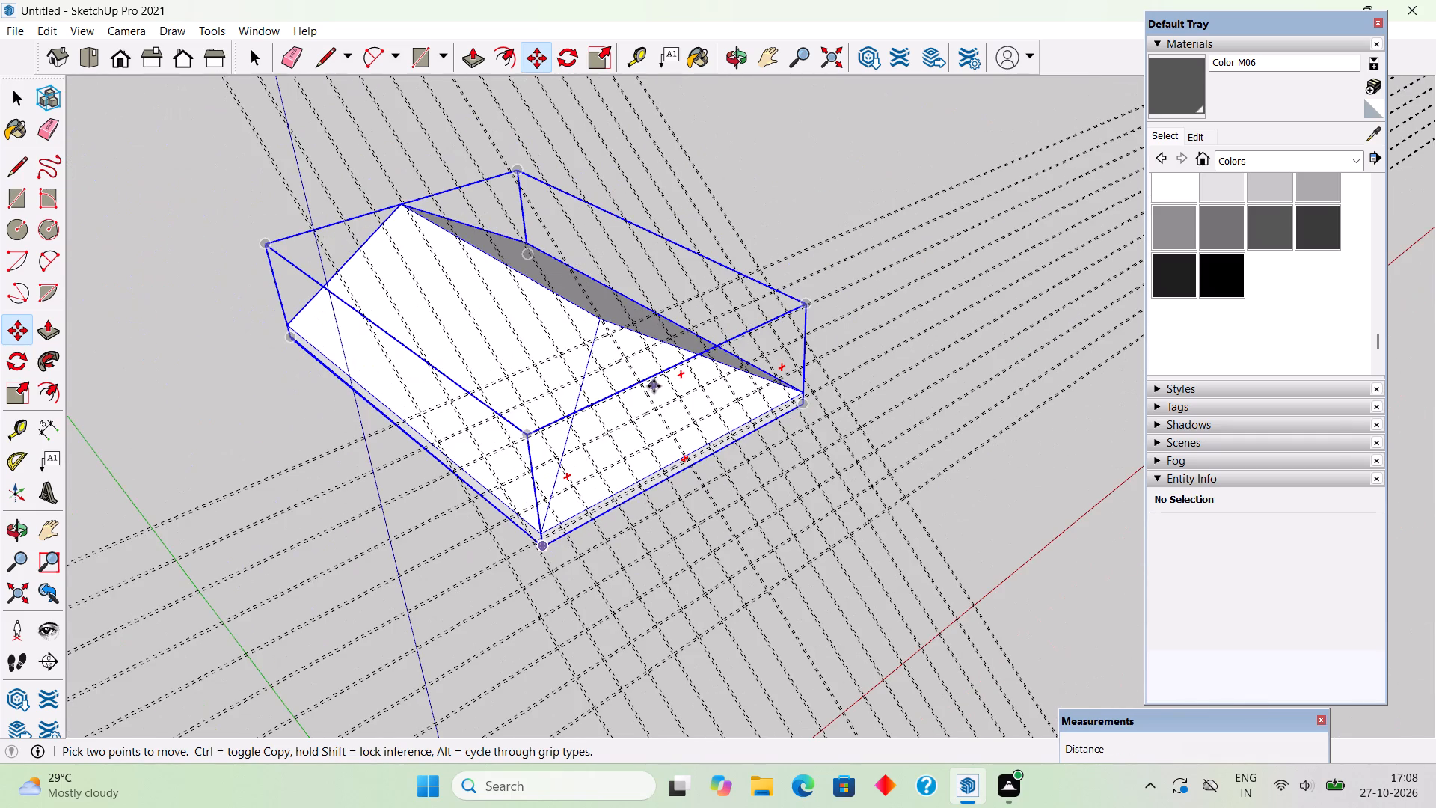
{"action": "key", "text": "space"}
{"action": "left_click_drag", "start_coordinate": [992, 458], "coordinate": [905, 352]}
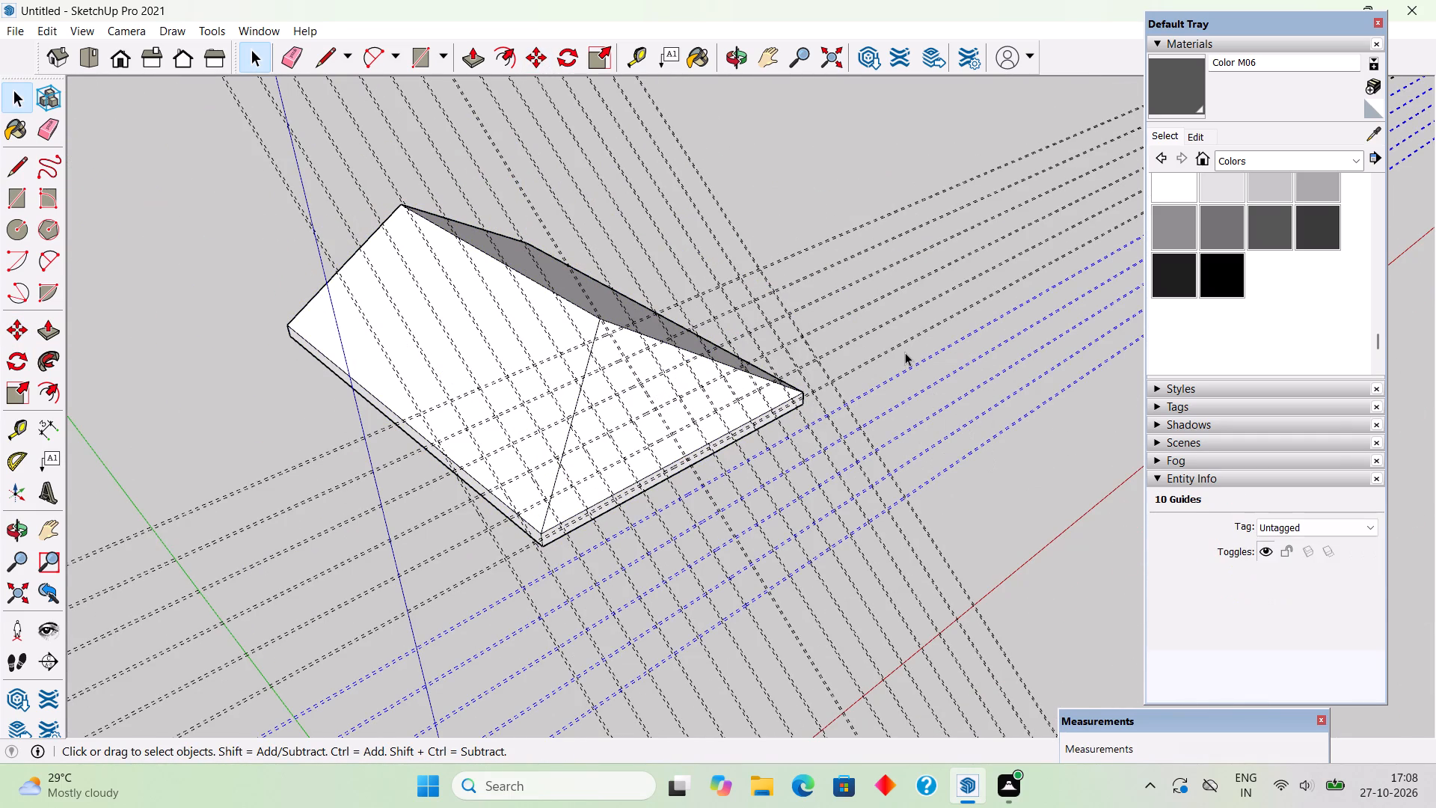
{"action": "key", "text": "Delete"}
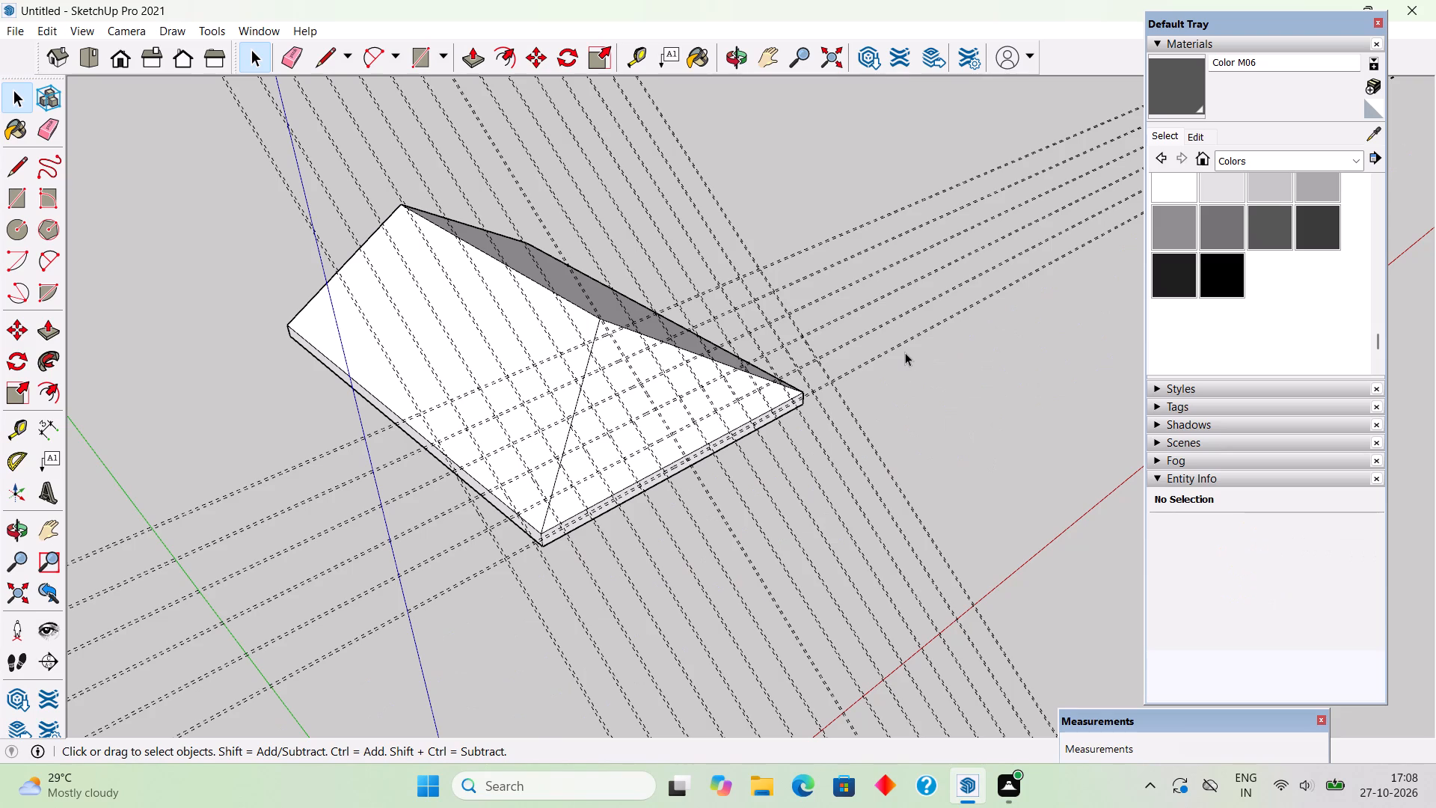
Open the roof group and trace both edges of the front slope's outermost left strip from hip to eave.
{"action": "middle_click_drag", "start_coordinate": [845, 409], "coordinate": [46, 467]}
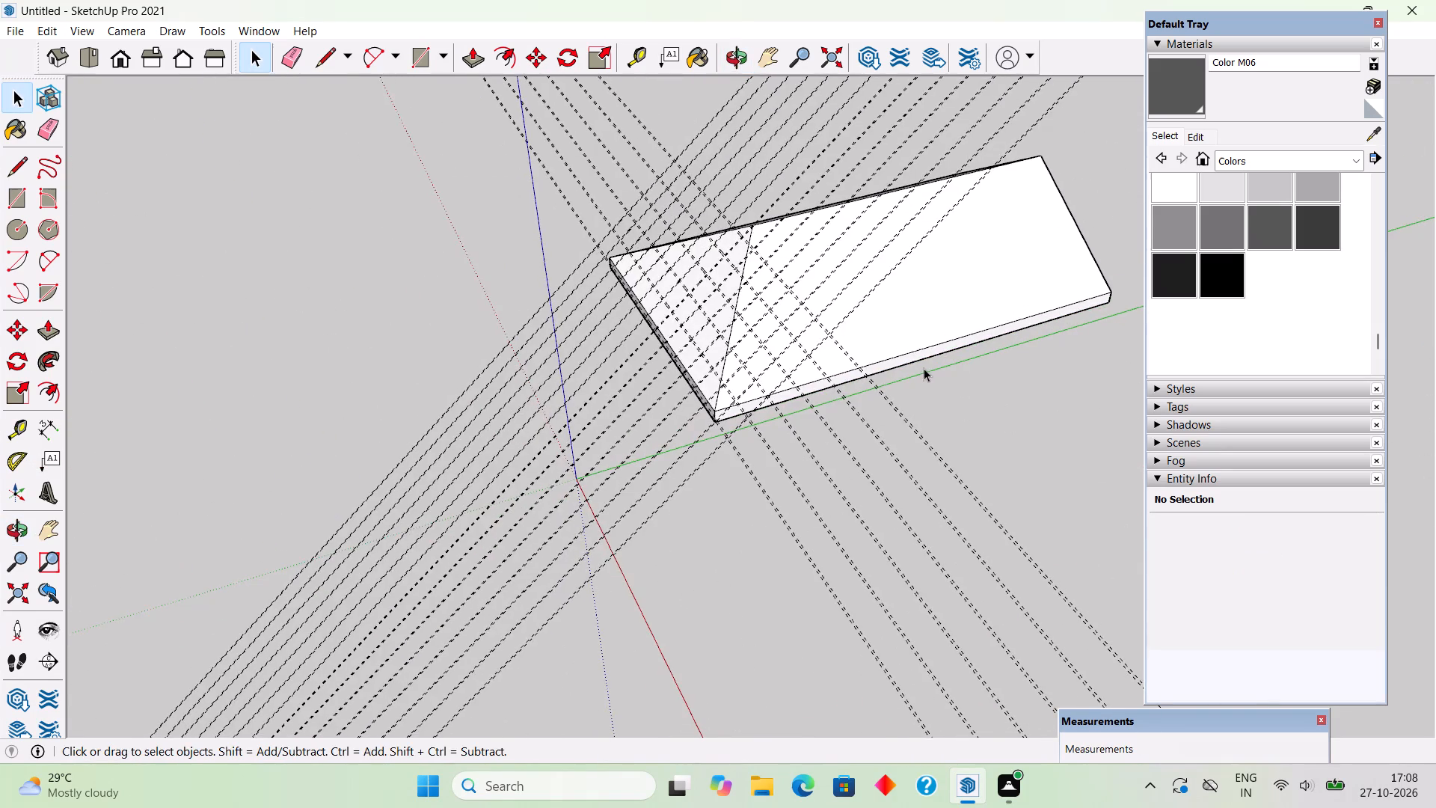
{"action": "scroll", "coordinate": [924, 368], "scroll_direction": "up", "scroll_amount": 1}
{"action": "middle_click_drag", "start_coordinate": [871, 321], "coordinate": [409, 214]}
{"action": "middle_click_drag", "start_coordinate": [680, 312], "coordinate": [890, 462]}
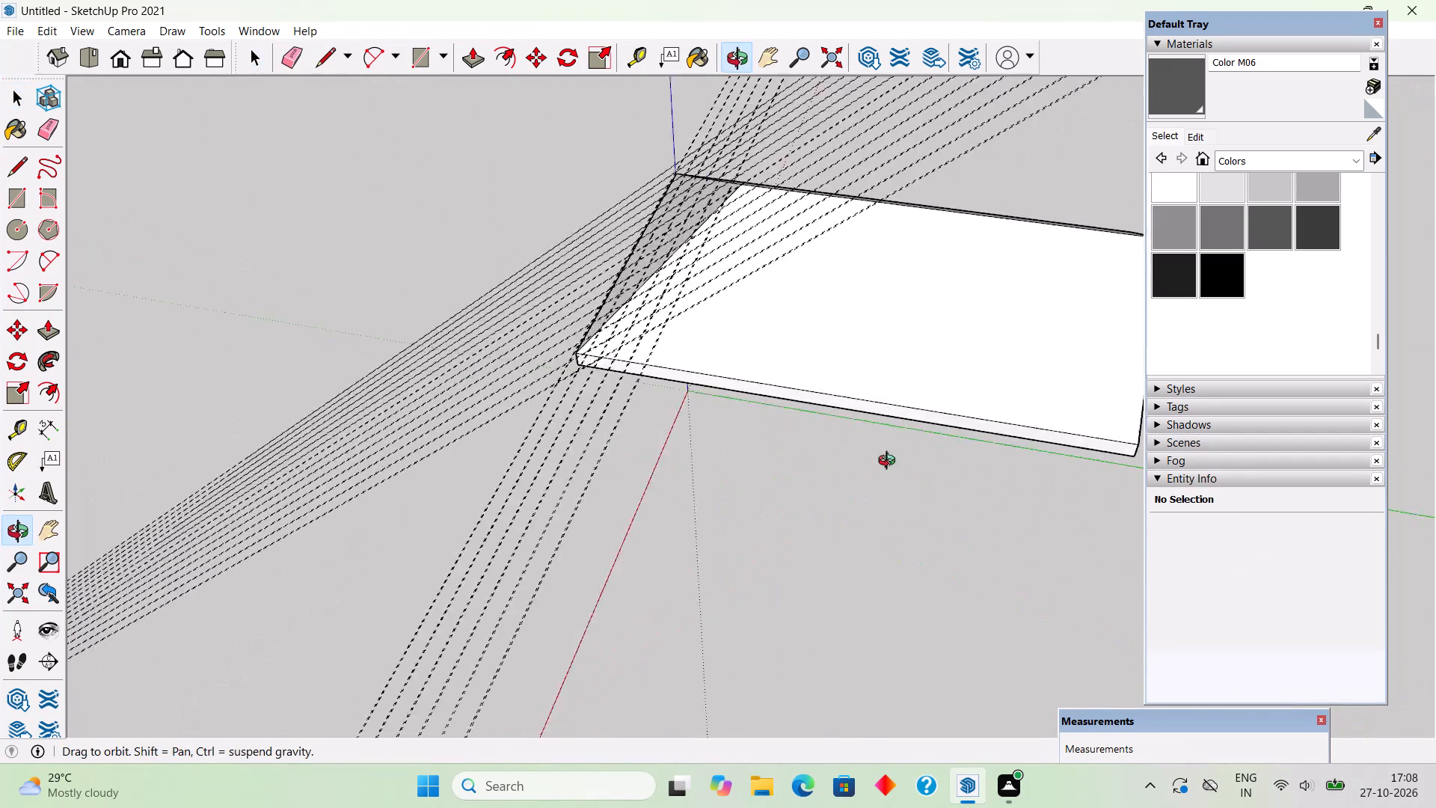
{"action": "middle_click_drag", "start_coordinate": [890, 462], "coordinate": [999, 480]}
{"action": "middle_click_drag", "start_coordinate": [686, 443], "coordinate": [1158, 406]}
{"action": "double_click", "coordinate": [678, 241]}
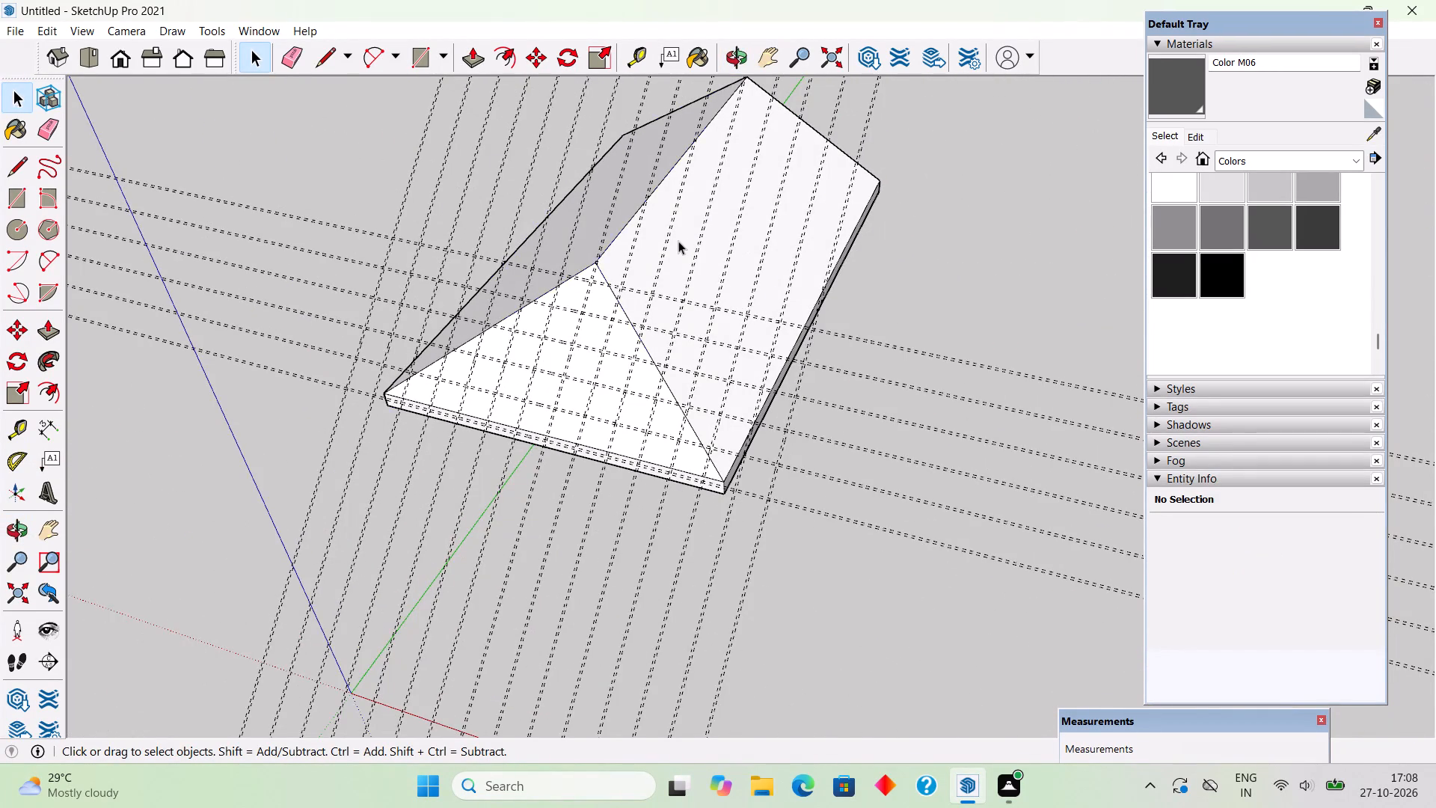
{"action": "scroll", "coordinate": [454, 399], "scroll_direction": "up", "scroll_amount": 8}
{"action": "middle_click_drag", "start_coordinate": [592, 455], "coordinate": [737, 454]}
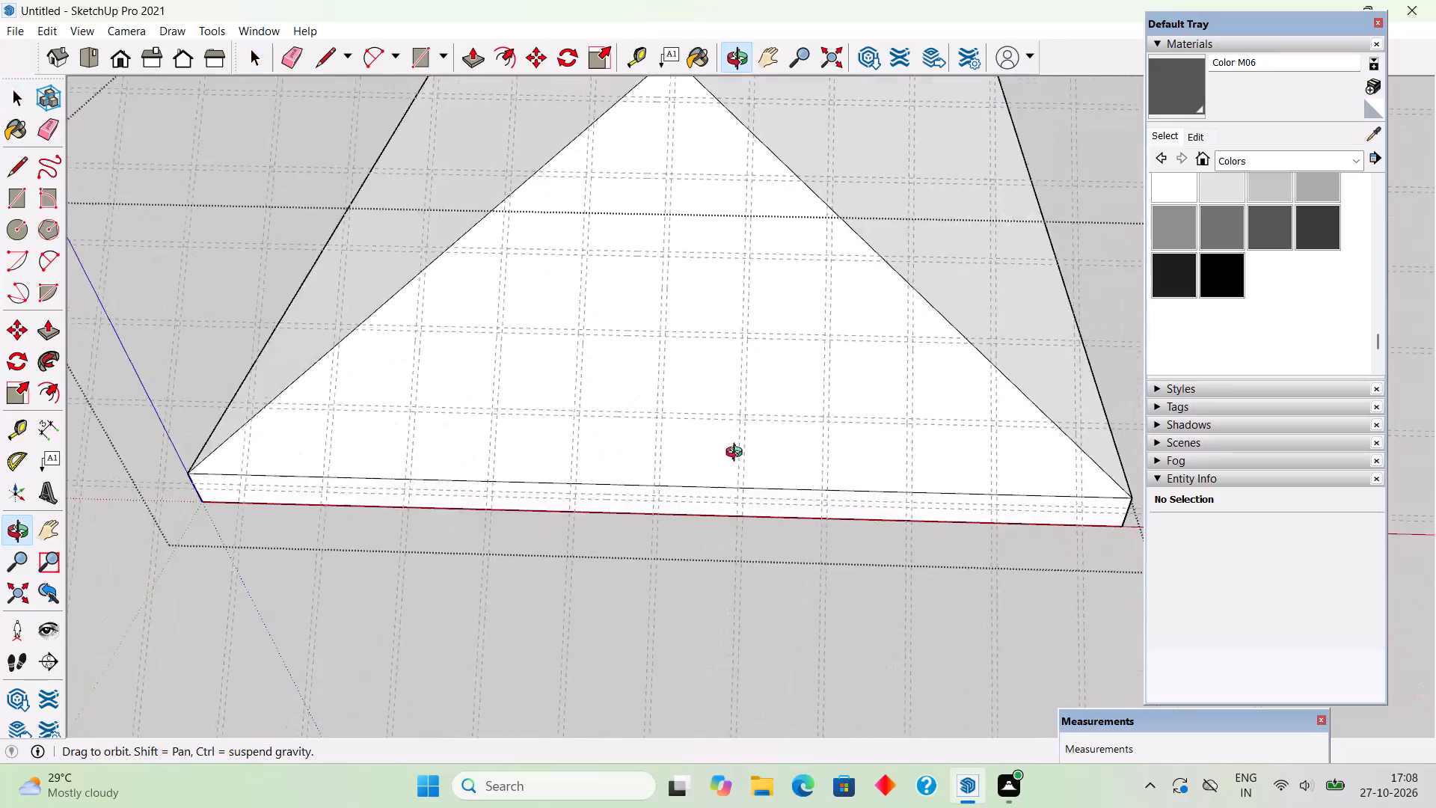
{"action": "middle_click_drag", "start_coordinate": [737, 454], "coordinate": [803, 458]}
{"action": "scroll", "coordinate": [180, 557], "scroll_direction": "up", "scroll_amount": 4}
{"action": "key", "text": "l"}
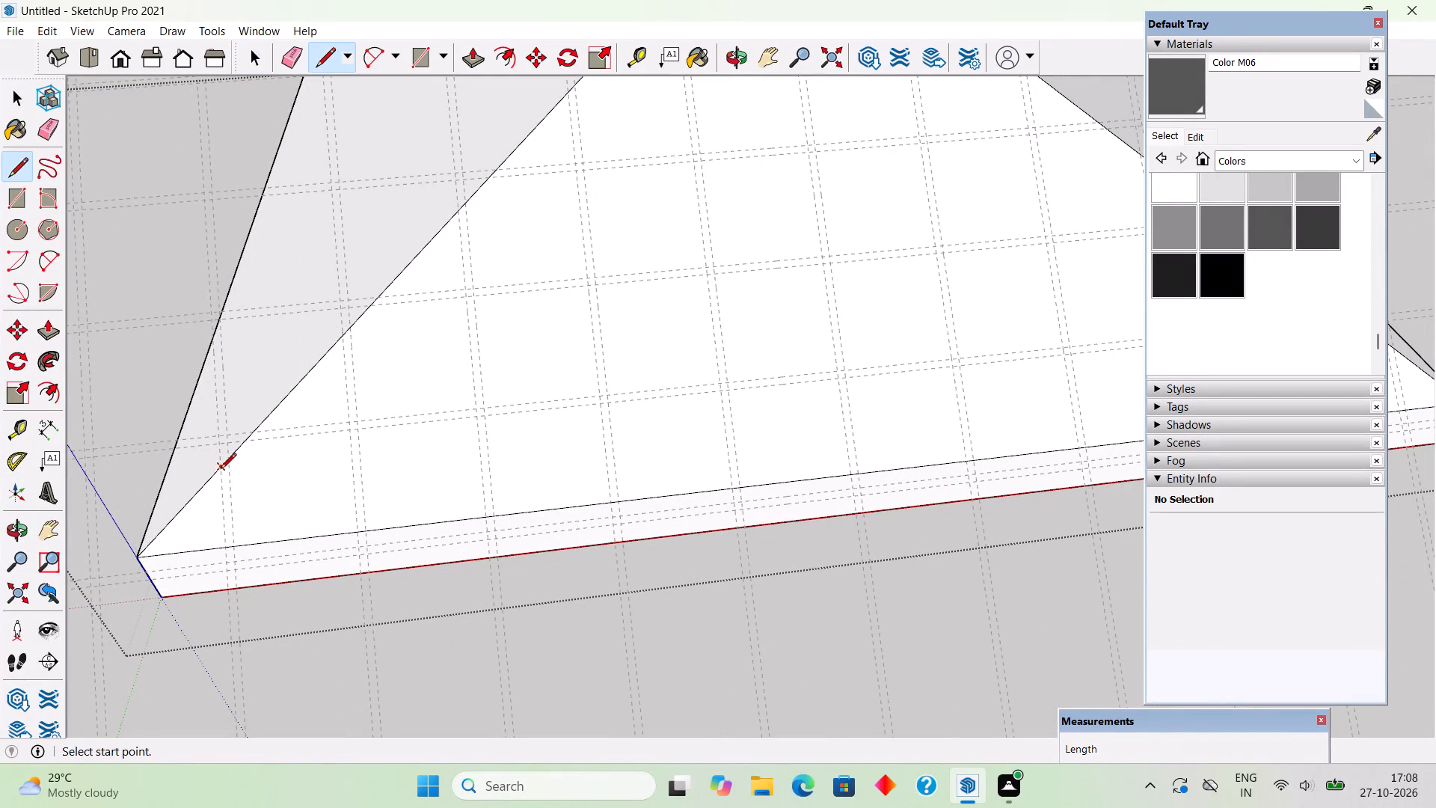
{"action": "left_click", "coordinate": [221, 470]}
{"action": "left_click", "coordinate": [222, 547]}
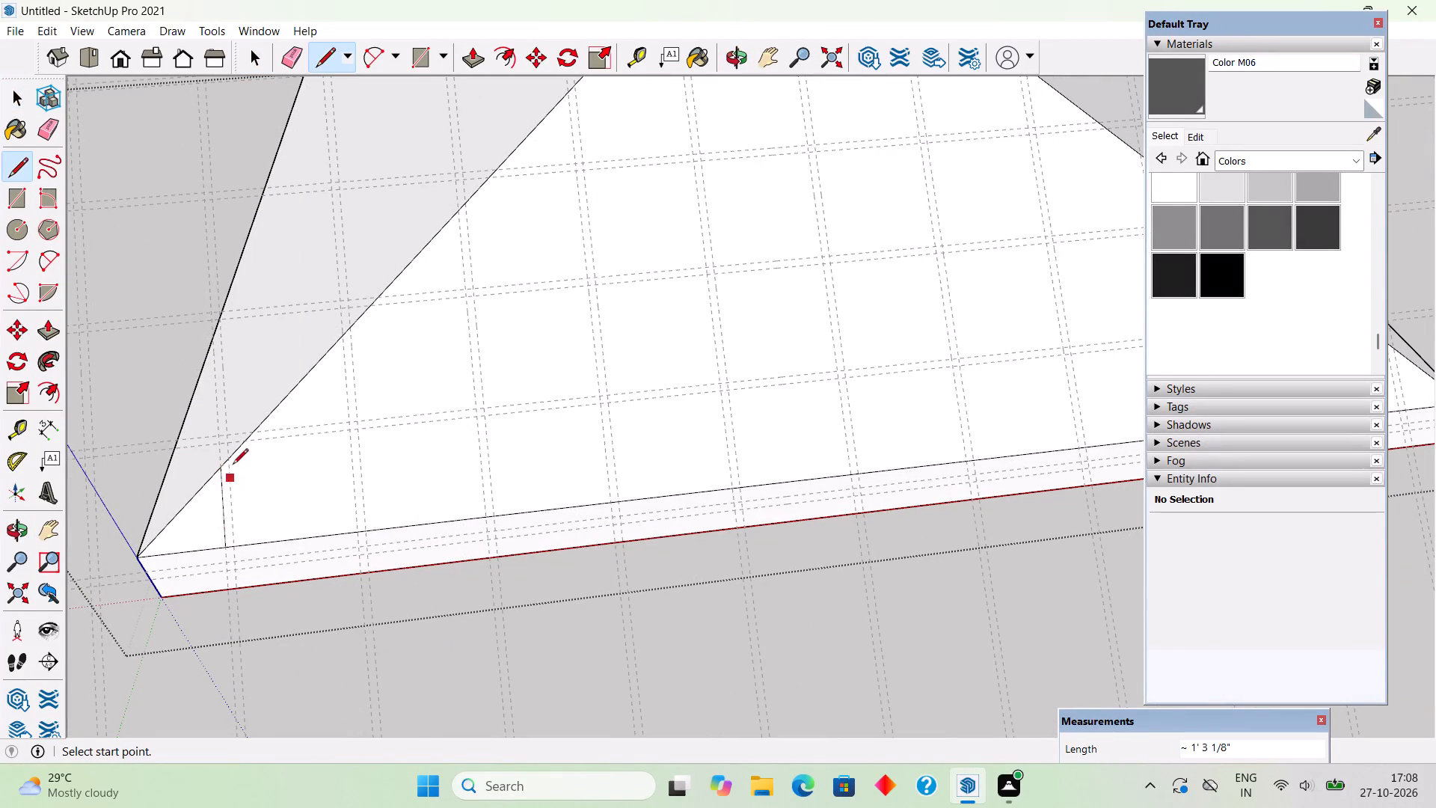
{"action": "left_click", "coordinate": [230, 456]}
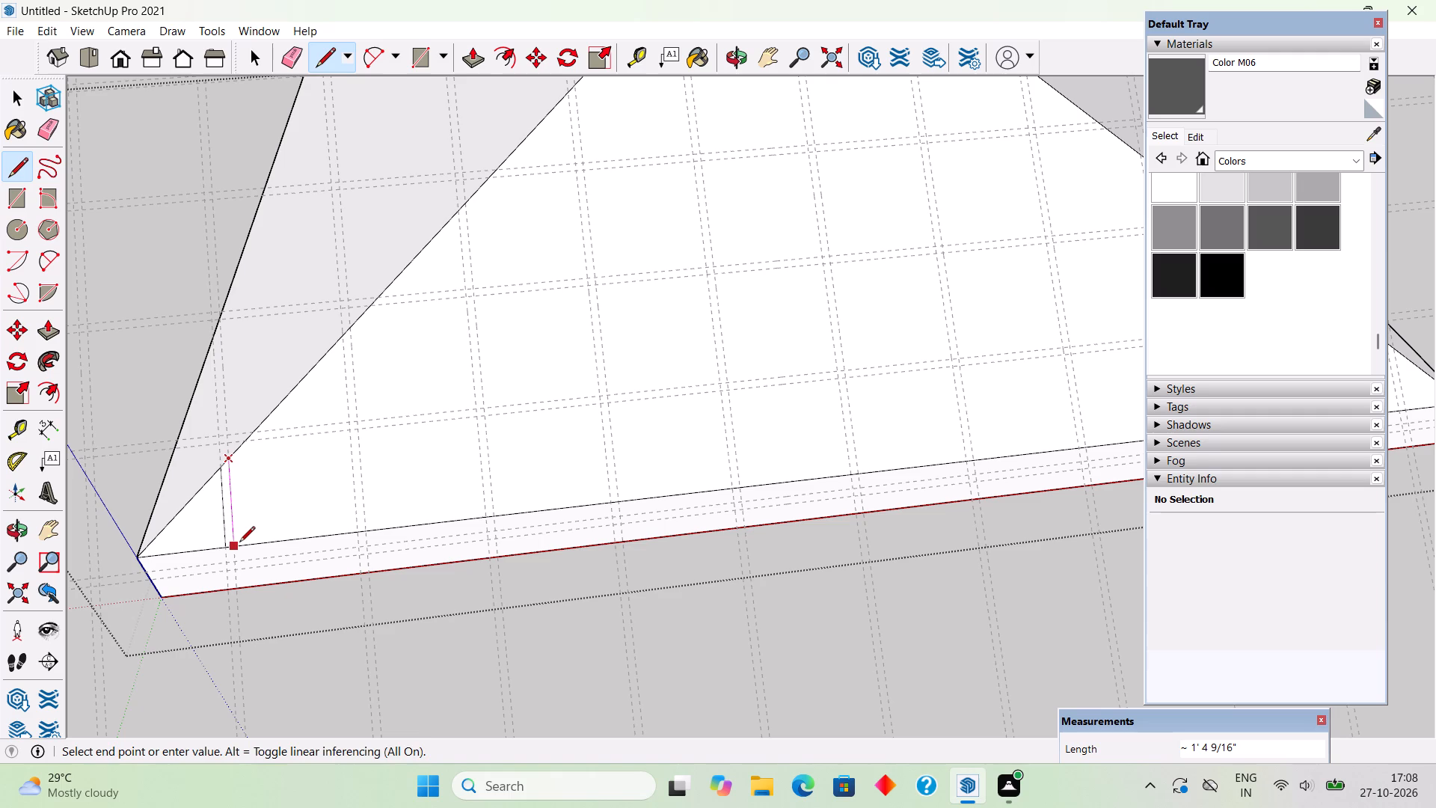
{"action": "left_click", "coordinate": [239, 545]}
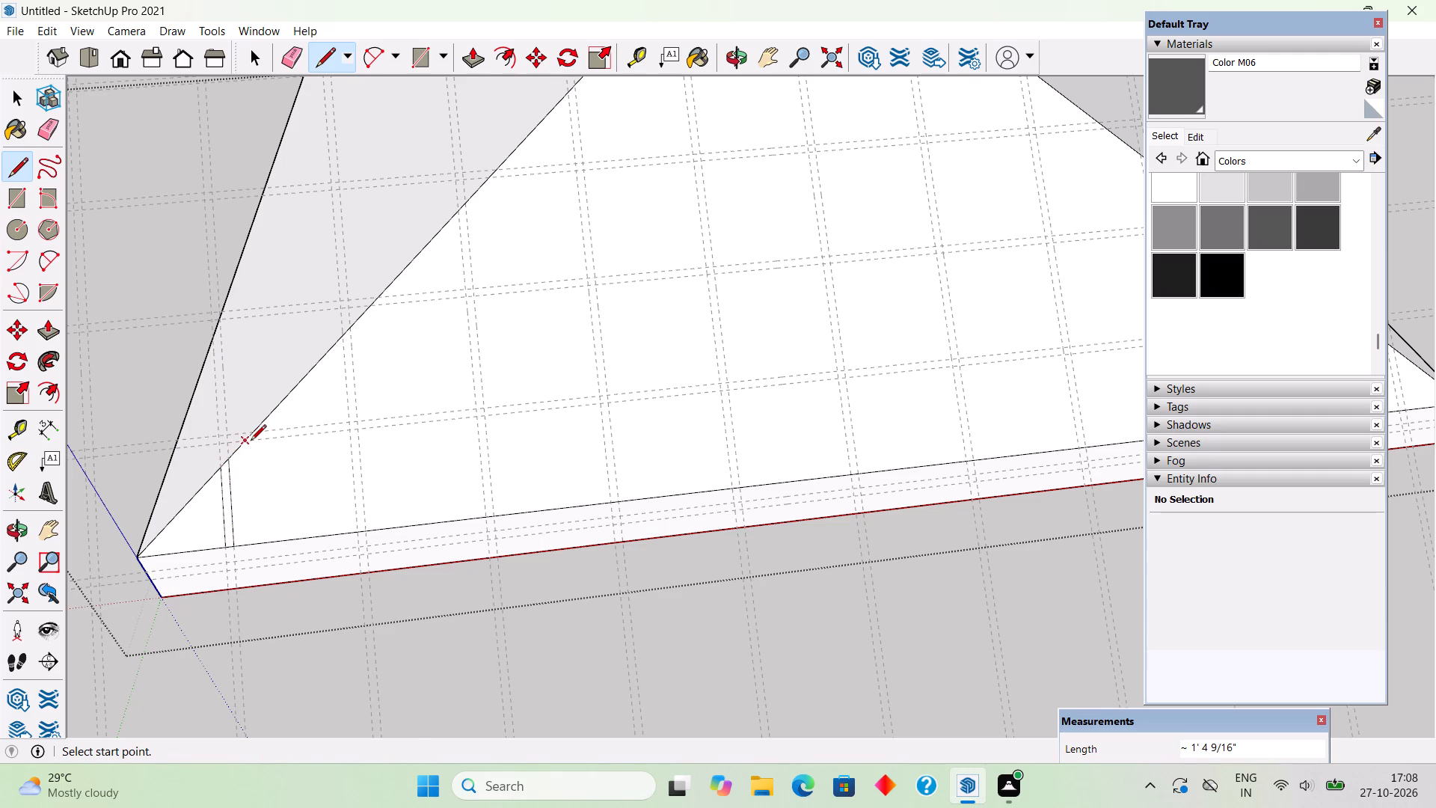
Trace both edges of the front slope's lowest cross strip along the guides from hip to hip, about 19' long.
{"action": "left_click", "coordinate": [251, 441]}
{"action": "scroll", "coordinate": [291, 442], "scroll_direction": "down", "scroll_amount": 9}
{"action": "scroll", "coordinate": [831, 389], "scroll_direction": "up", "scroll_amount": 4}
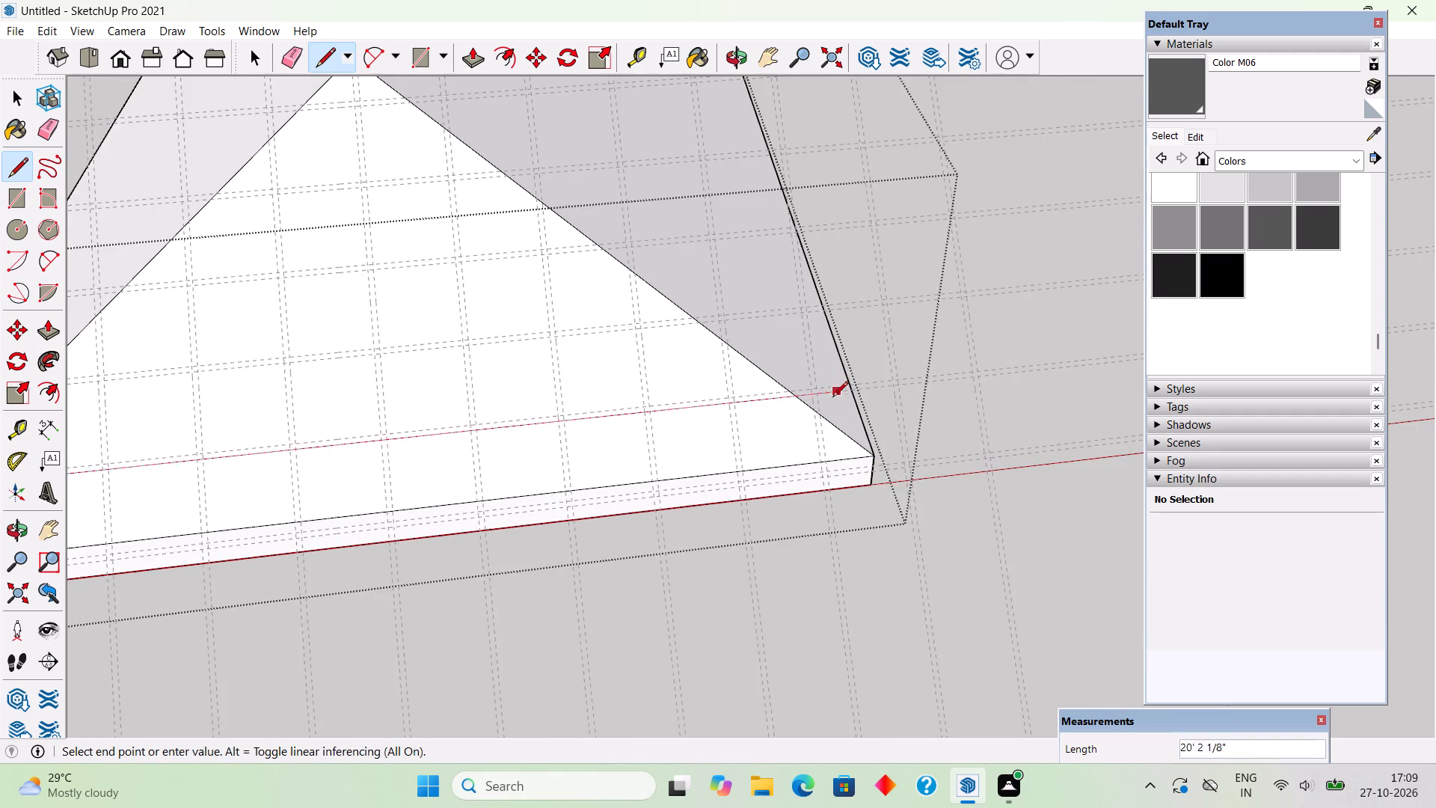
{"action": "scroll", "coordinate": [799, 422], "scroll_direction": "up", "scroll_amount": 3}
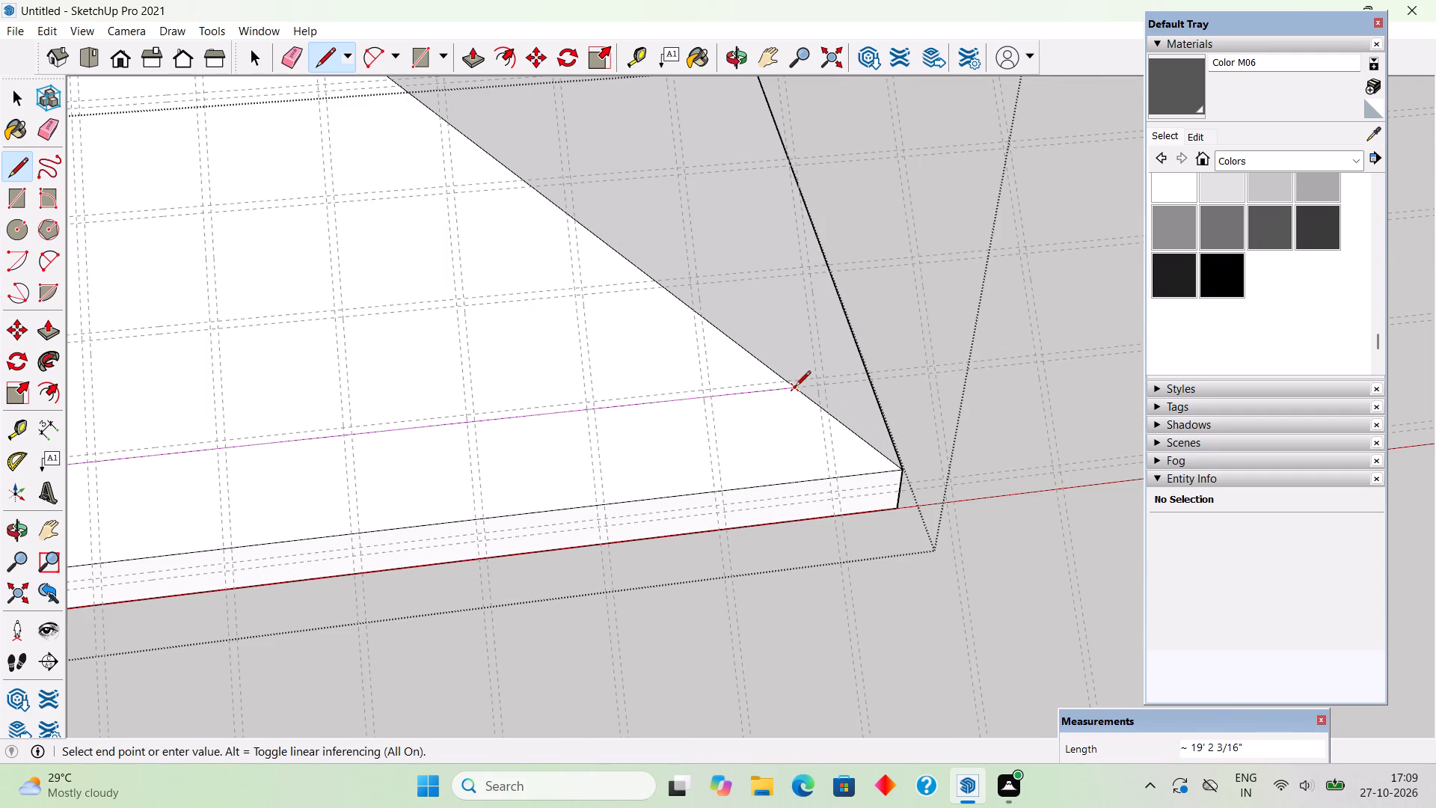
{"action": "left_click", "coordinate": [795, 388]}
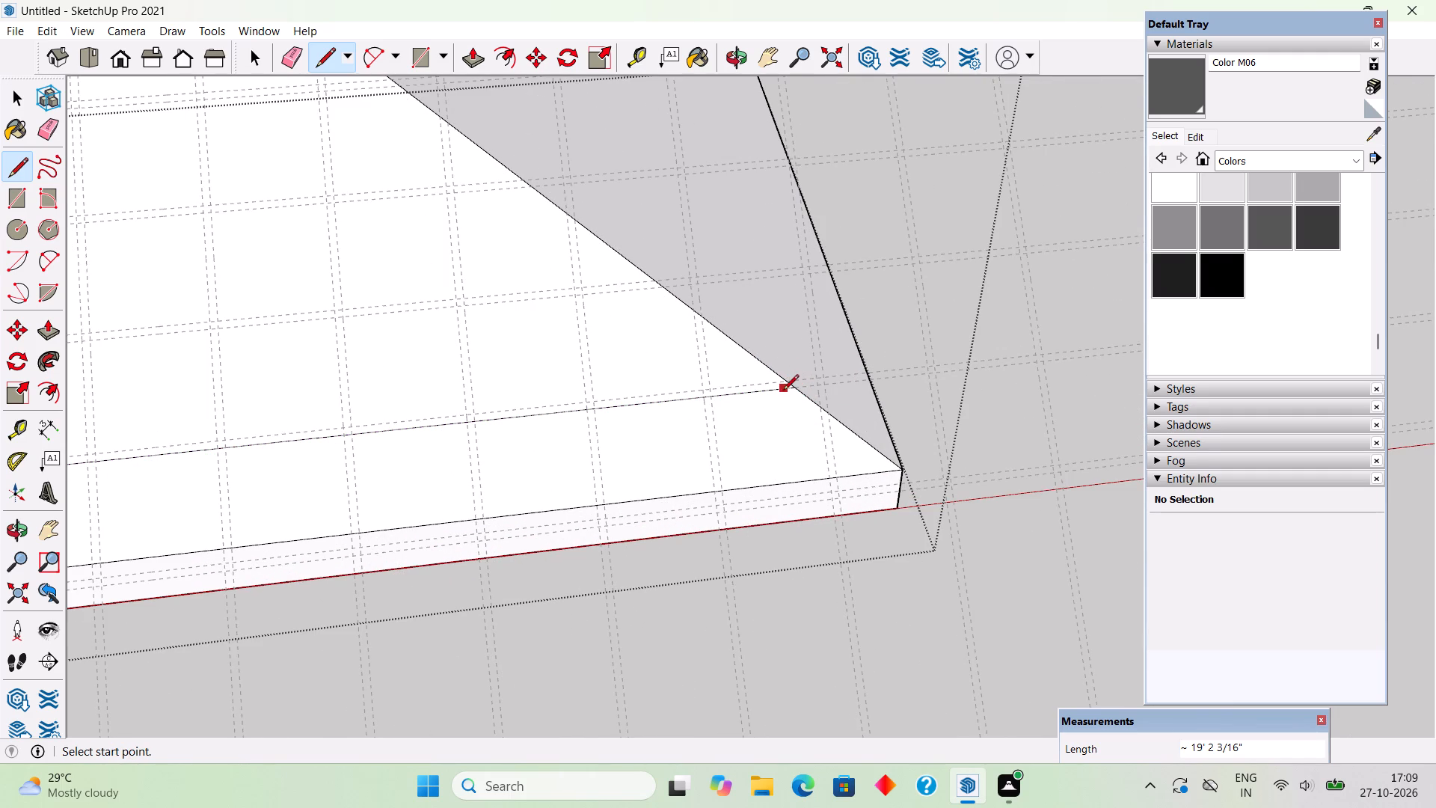
{"action": "scroll", "coordinate": [783, 391], "scroll_direction": "up", "scroll_amount": 5}
{"action": "left_click", "coordinate": [788, 373]}
{"action": "scroll", "coordinate": [568, 394], "scroll_direction": "down", "scroll_amount": 6}
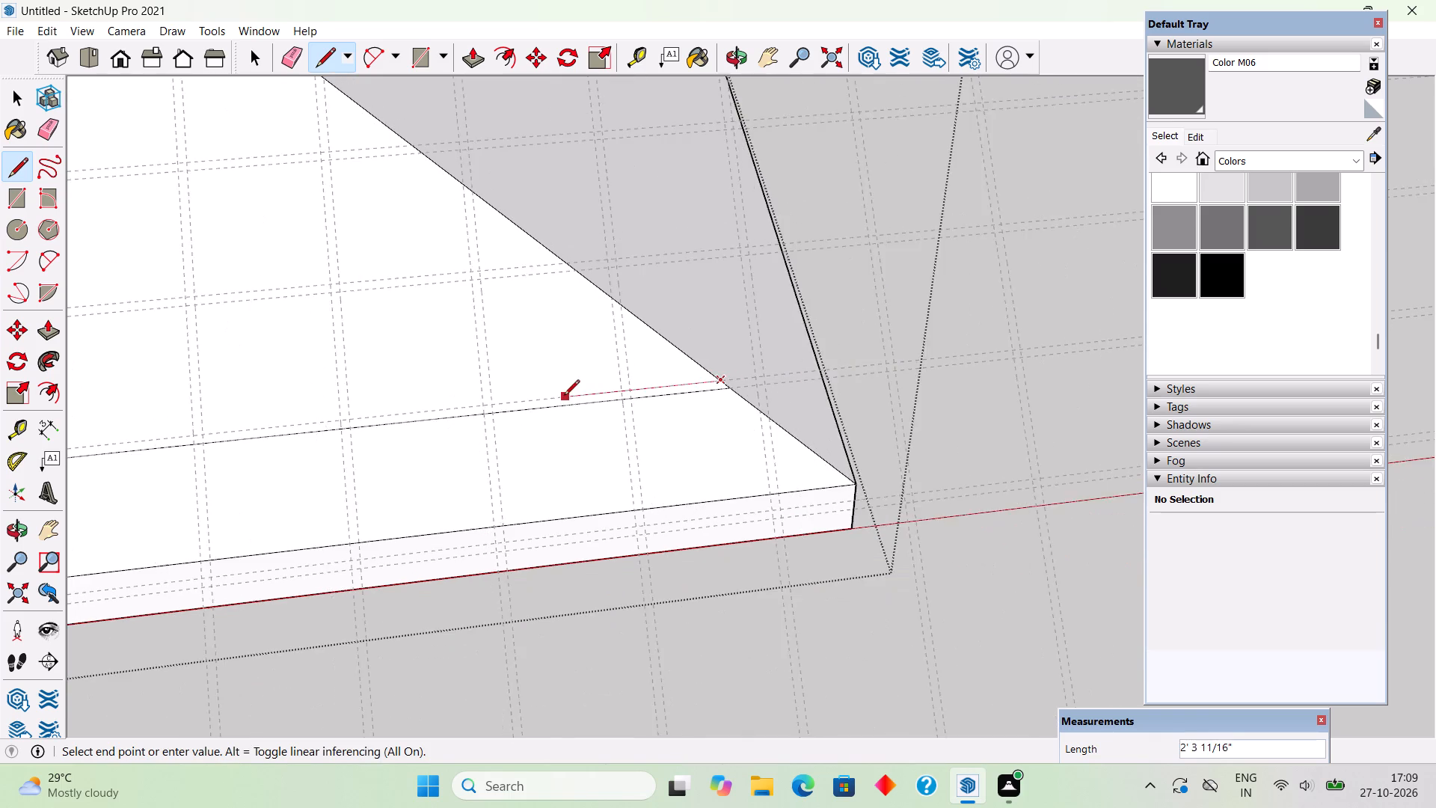
{"action": "scroll", "coordinate": [564, 397], "scroll_direction": "down", "scroll_amount": 7}
{"action": "scroll", "coordinate": [304, 413], "scroll_direction": "down", "scroll_amount": 5}
{"action": "scroll", "coordinate": [138, 431], "scroll_direction": "up", "scroll_amount": 4}
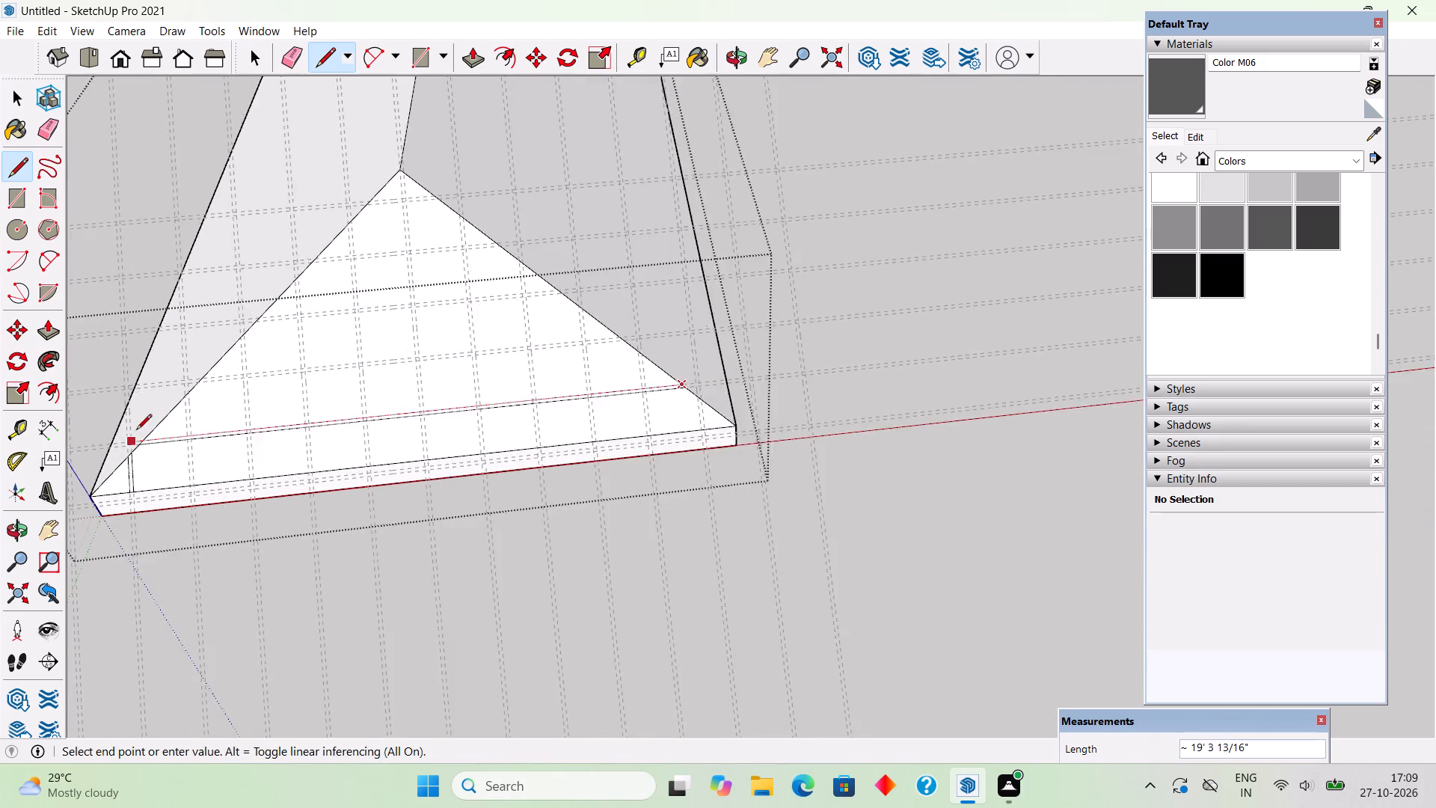
{"action": "scroll", "coordinate": [136, 431], "scroll_direction": "up", "scroll_amount": 10}
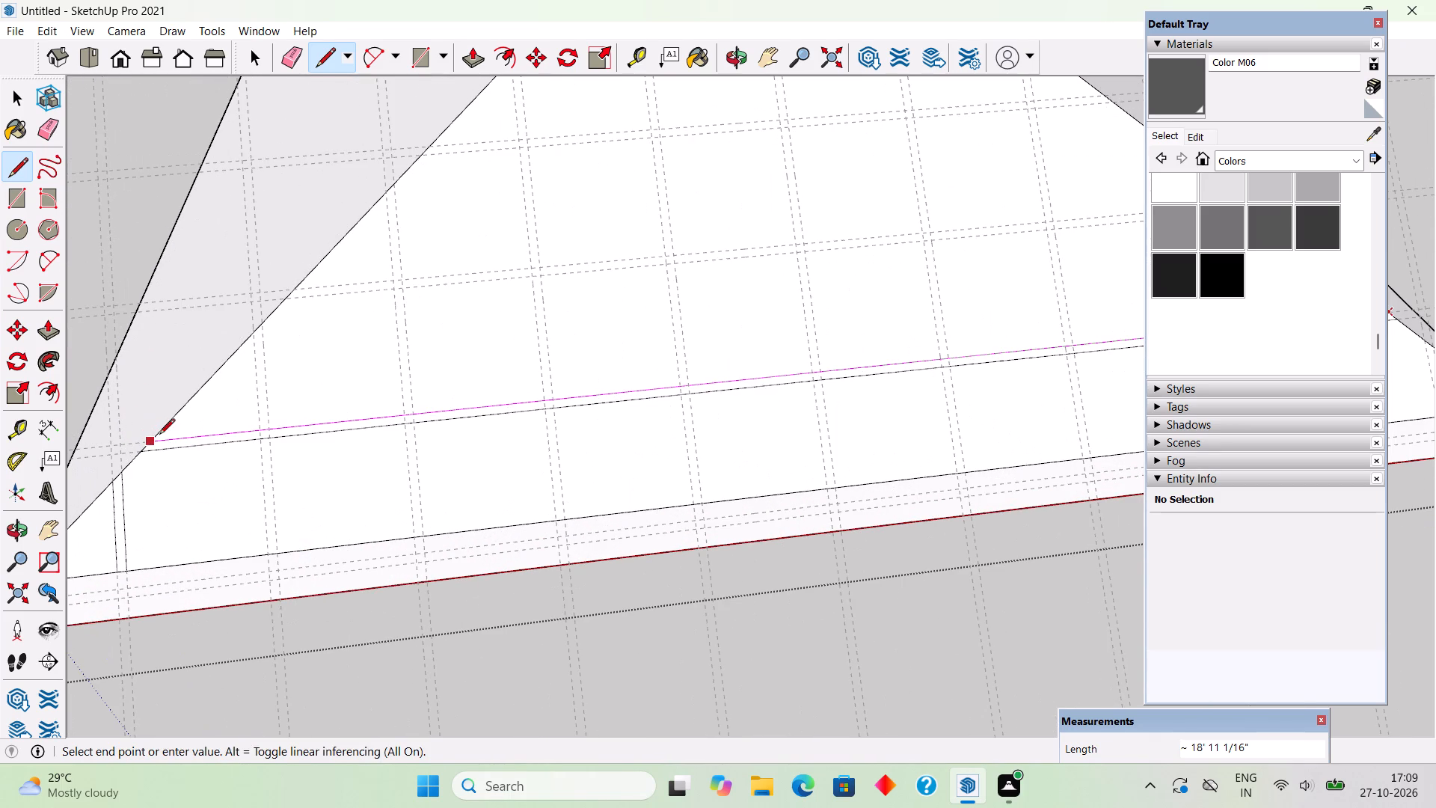
{"action": "left_click", "coordinate": [153, 440]}
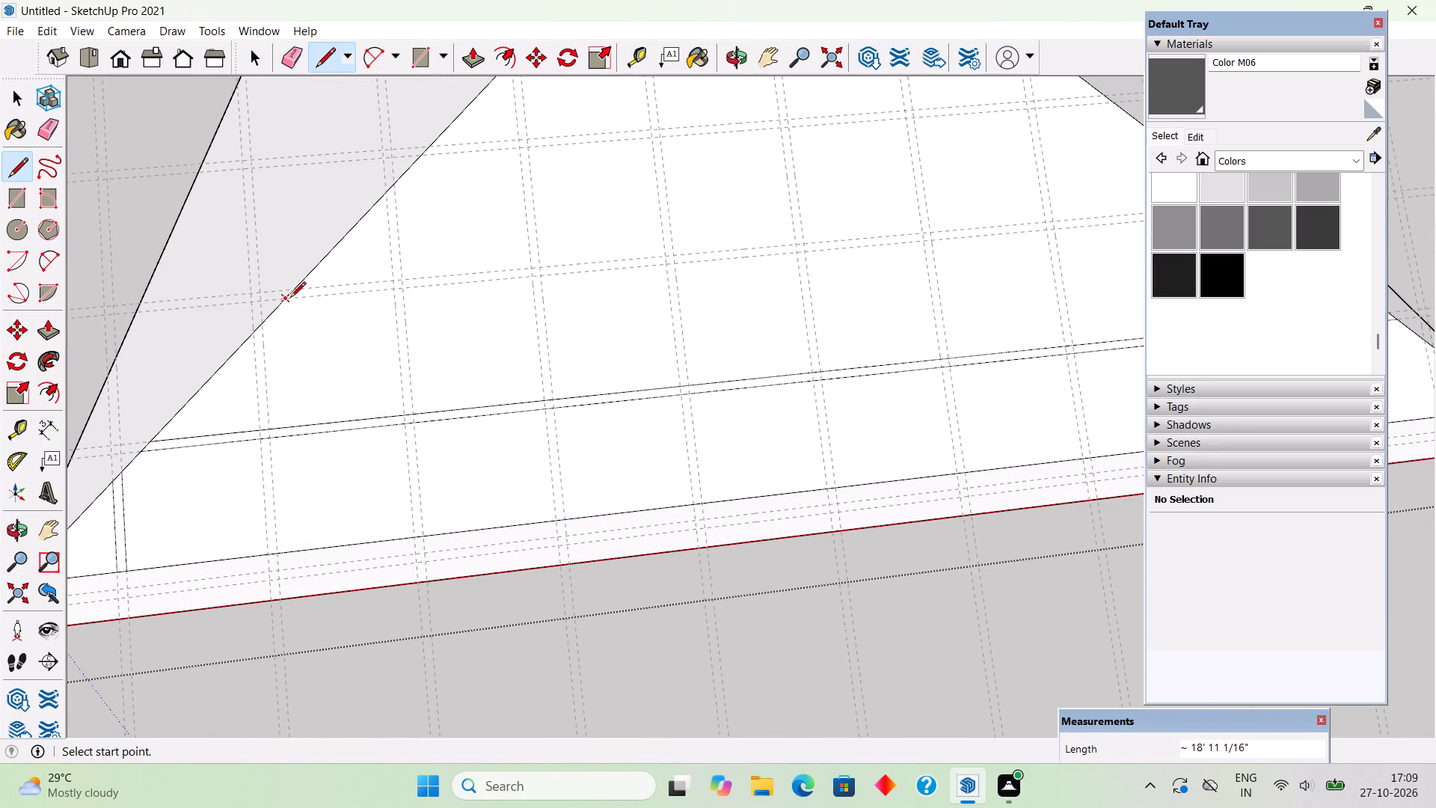
Trace both edges of the second cross strip up from the eave, hip to hip, about 15' long.
{"action": "left_click", "coordinate": [290, 299]}
{"action": "scroll", "coordinate": [290, 299], "scroll_direction": "down", "scroll_amount": 7}
{"action": "scroll", "coordinate": [726, 251], "scroll_direction": "up", "scroll_amount": 3}
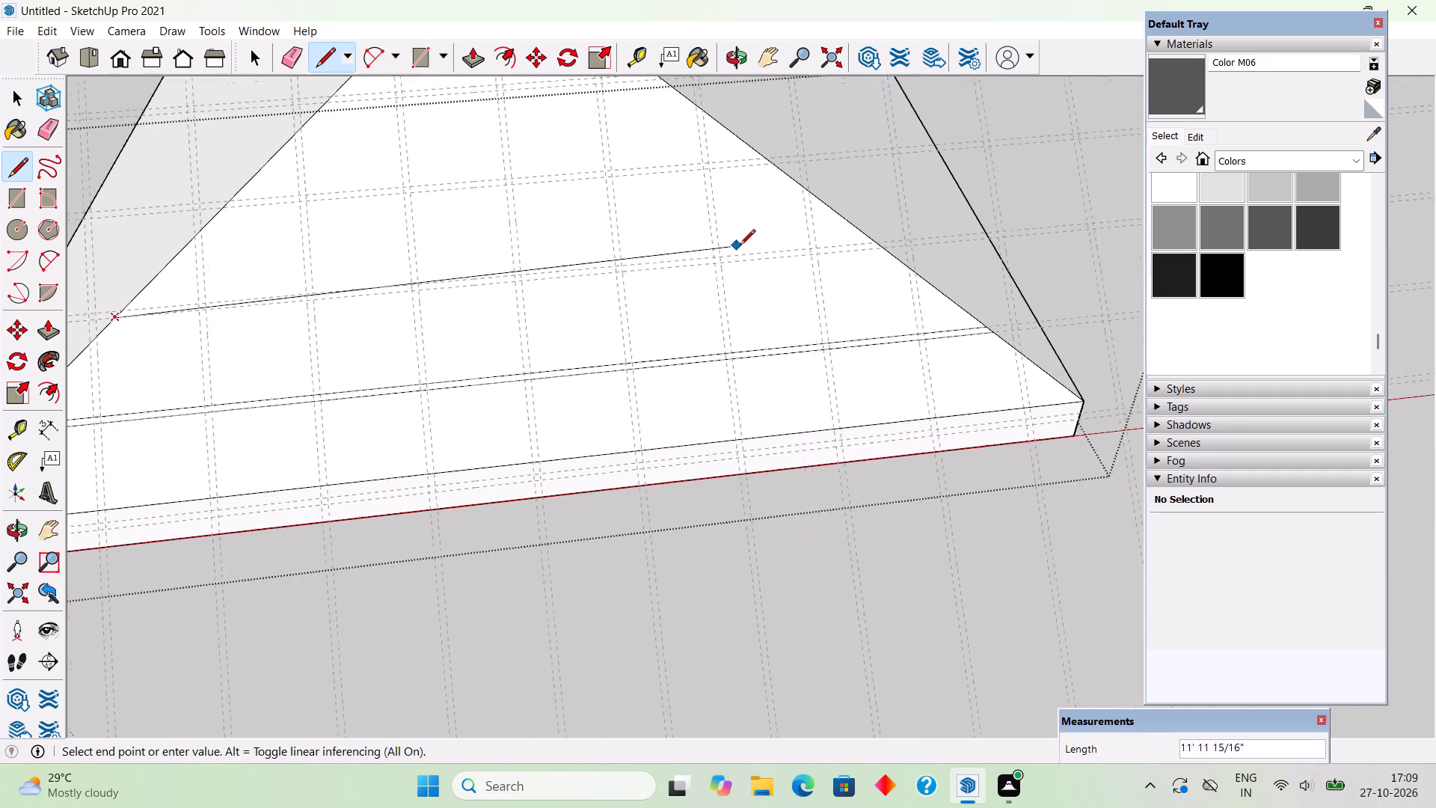
{"action": "scroll", "coordinate": [740, 246], "scroll_direction": "up", "scroll_amount": 1}
{"action": "scroll", "coordinate": [835, 258], "scroll_direction": "up", "scroll_amount": 3}
{"action": "left_click", "coordinate": [919, 247]}
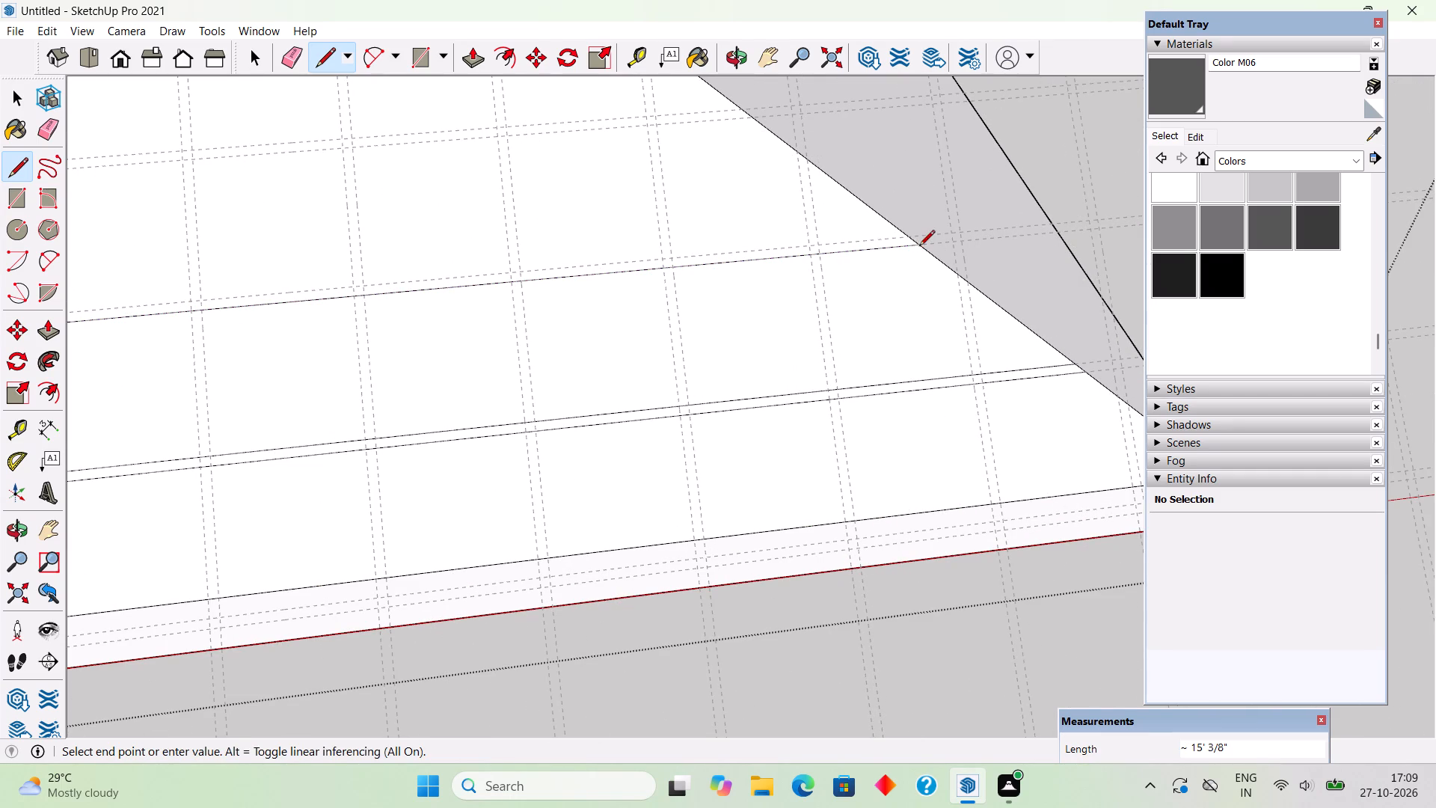
{"action": "left_click", "coordinate": [905, 235]}
{"action": "scroll", "coordinate": [667, 225], "scroll_direction": "down", "scroll_amount": 4}
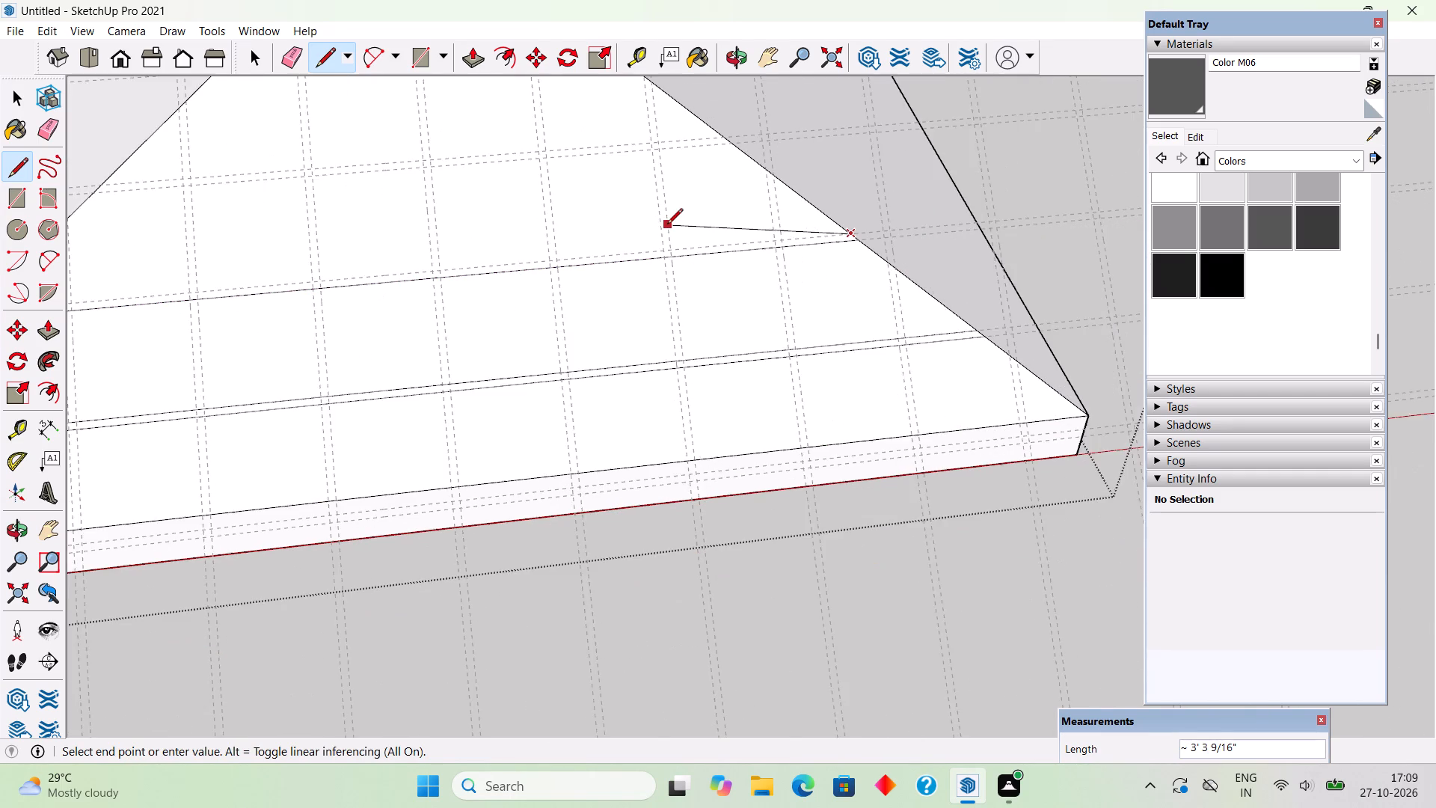
{"action": "scroll", "coordinate": [667, 225], "scroll_direction": "down", "scroll_amount": 5}
{"action": "scroll", "coordinate": [241, 263], "scroll_direction": "up", "scroll_amount": 11}
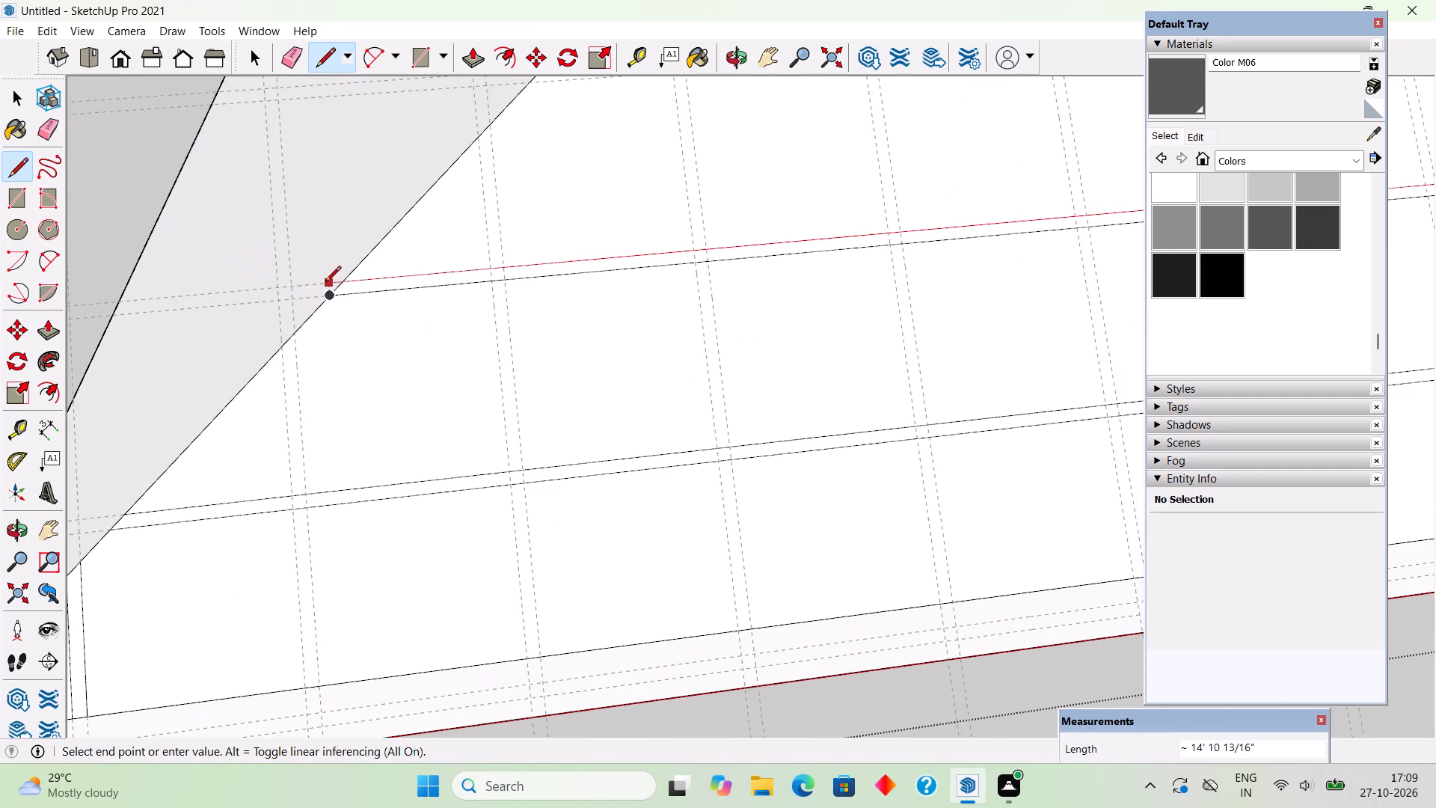
{"action": "left_click", "coordinate": [338, 282]}
Trace both edges of the third cross strip up from the eave, hip to hip, about 10' 9" long.
{"action": "scroll", "coordinate": [342, 512], "scroll_direction": "down", "scroll_amount": 5}
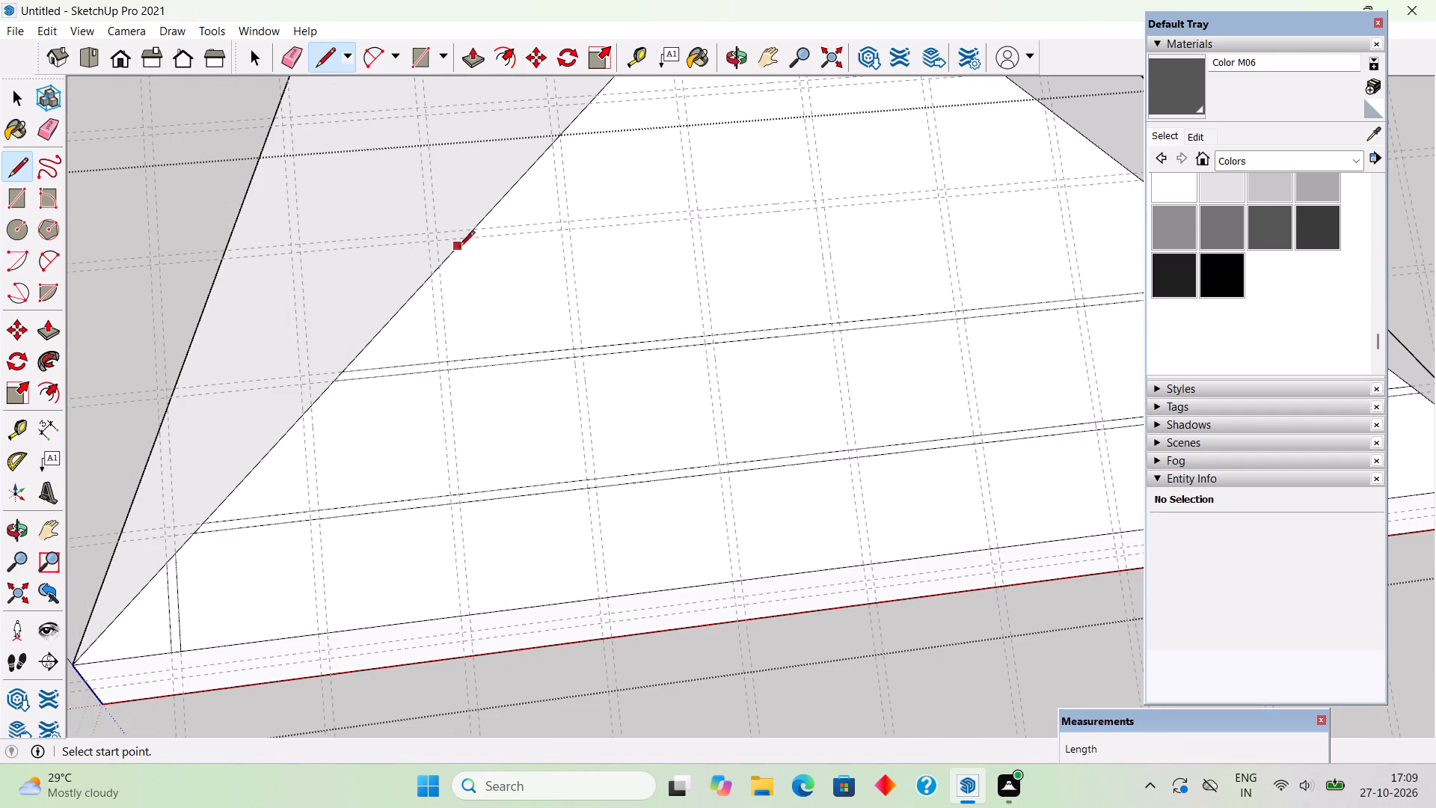
{"action": "left_click", "coordinate": [472, 242]}
{"action": "scroll", "coordinate": [449, 284], "scroll_direction": "down", "scroll_amount": 4}
{"action": "scroll", "coordinate": [939, 221], "scroll_direction": "up", "scroll_amount": 1}
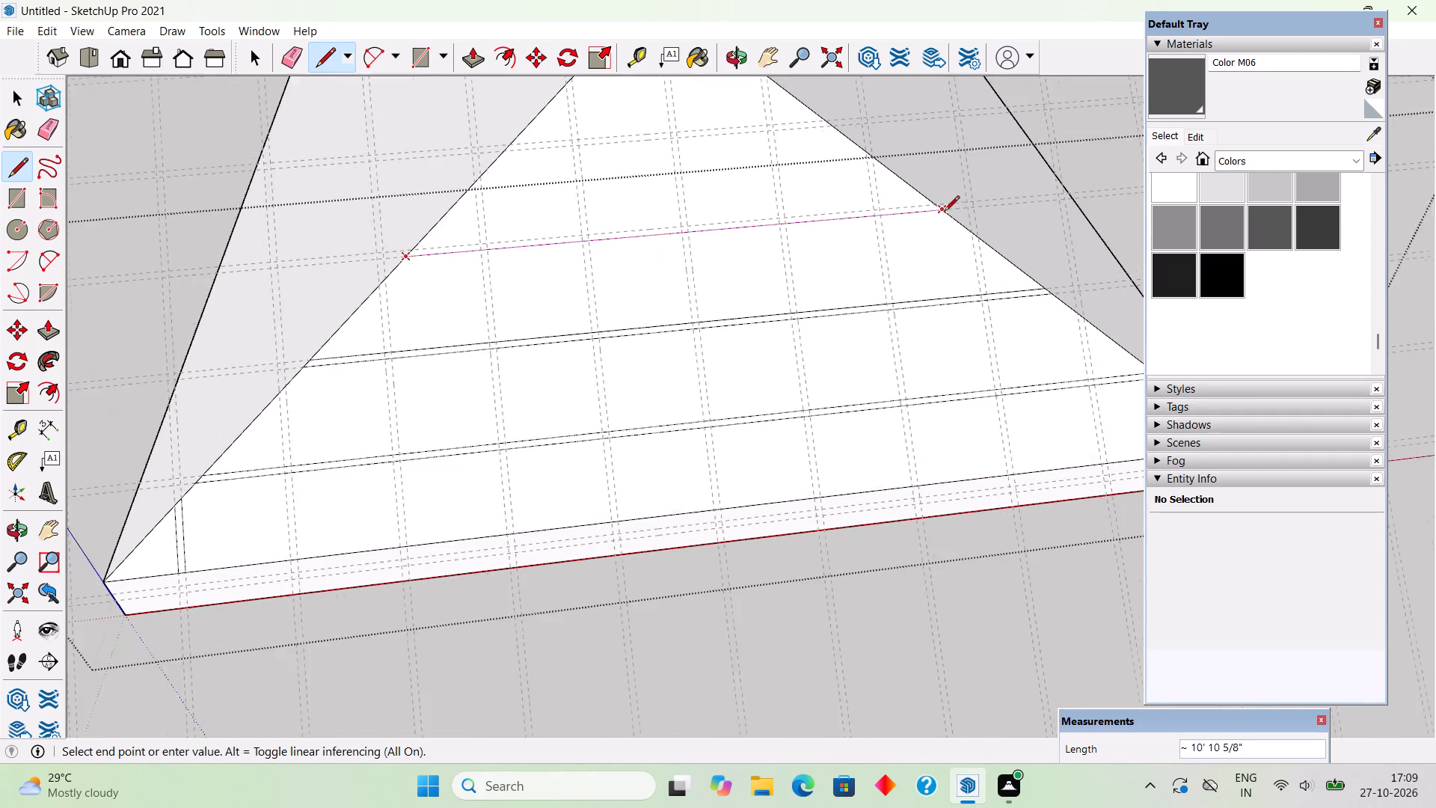
{"action": "scroll", "coordinate": [944, 212], "scroll_direction": "up", "scroll_amount": 2}
{"action": "left_click", "coordinate": [944, 209]}
{"action": "scroll", "coordinate": [938, 207], "scroll_direction": "up", "scroll_amount": 4}
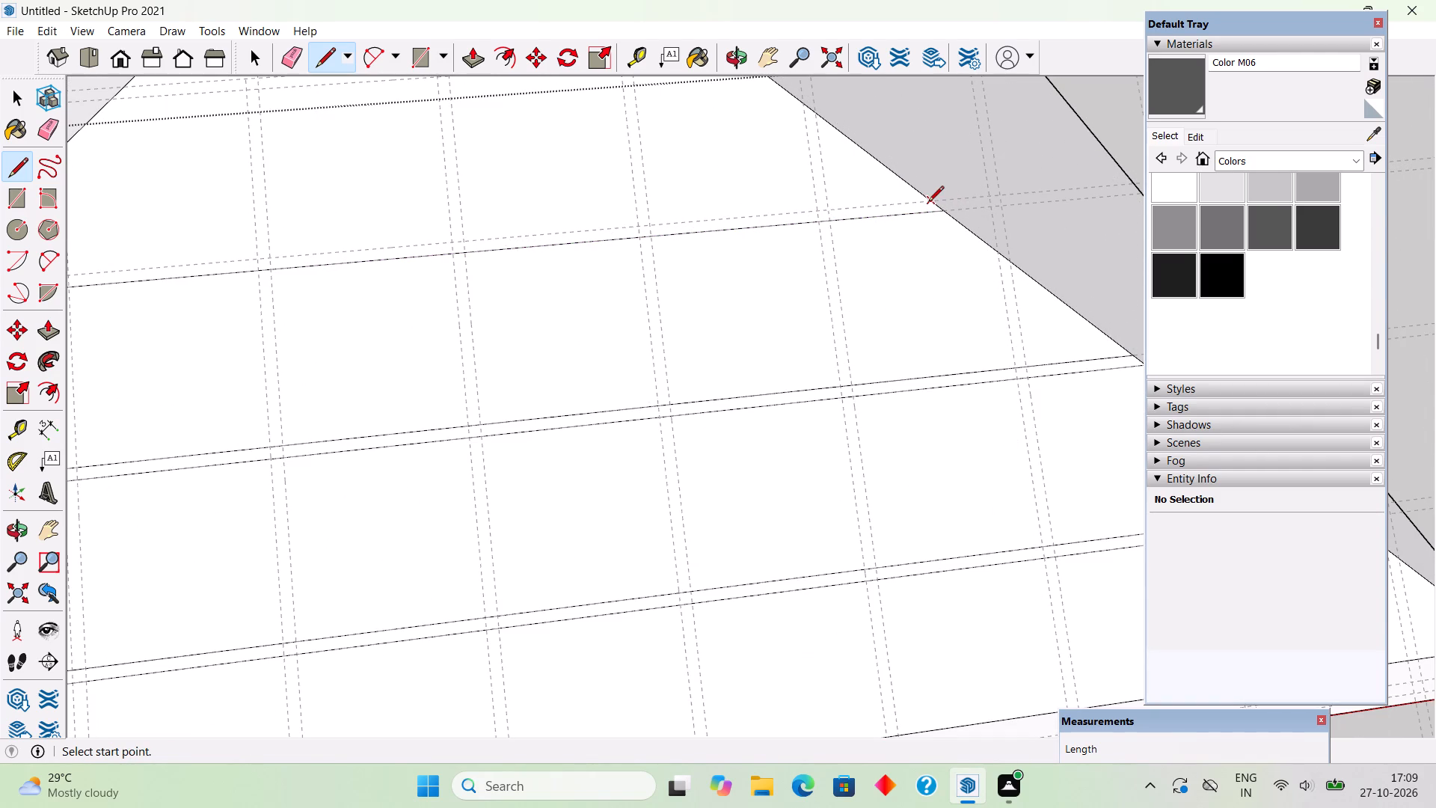
{"action": "left_click", "coordinate": [928, 203]}
{"action": "scroll", "coordinate": [796, 203], "scroll_direction": "down", "scroll_amount": 4}
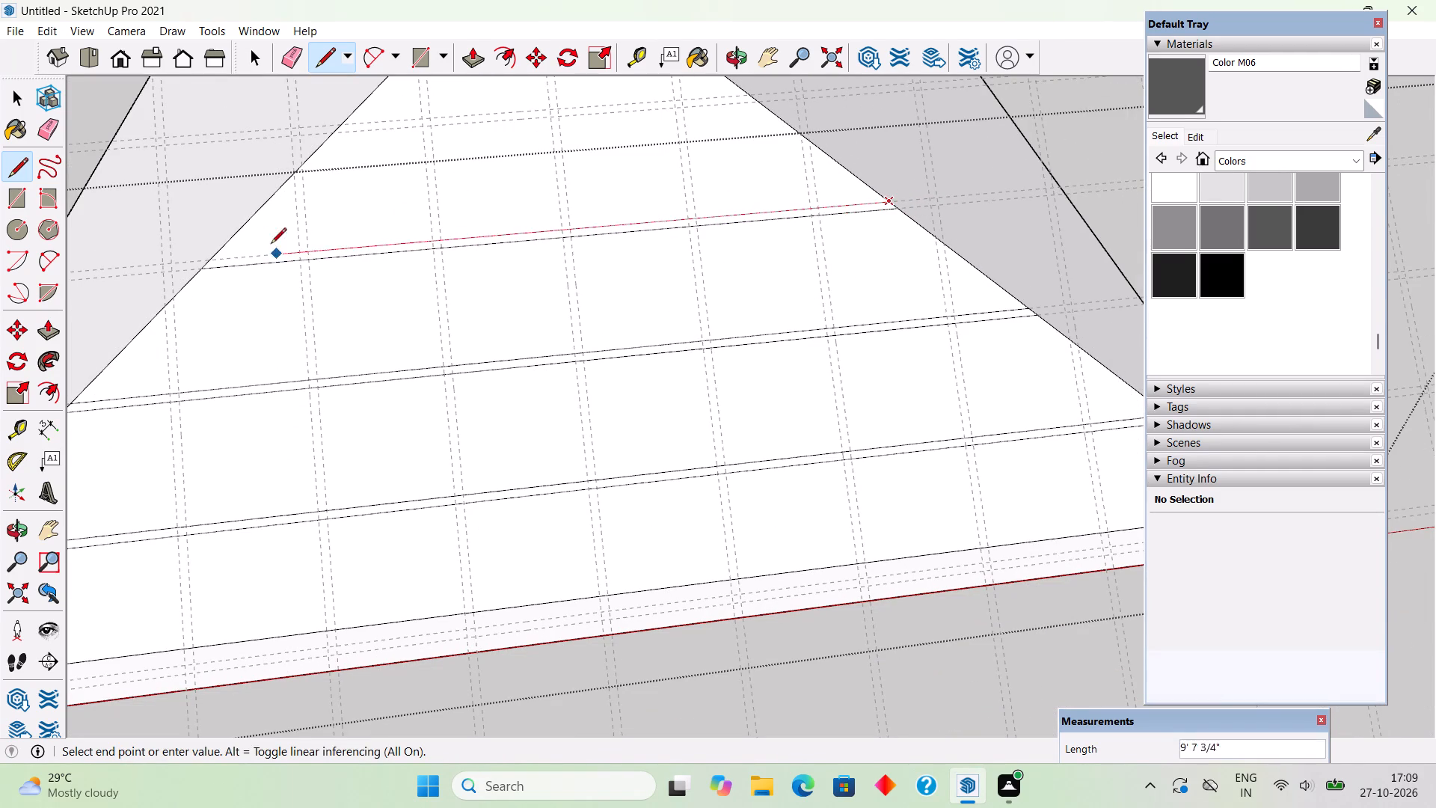
{"action": "left_click", "coordinate": [210, 253]}
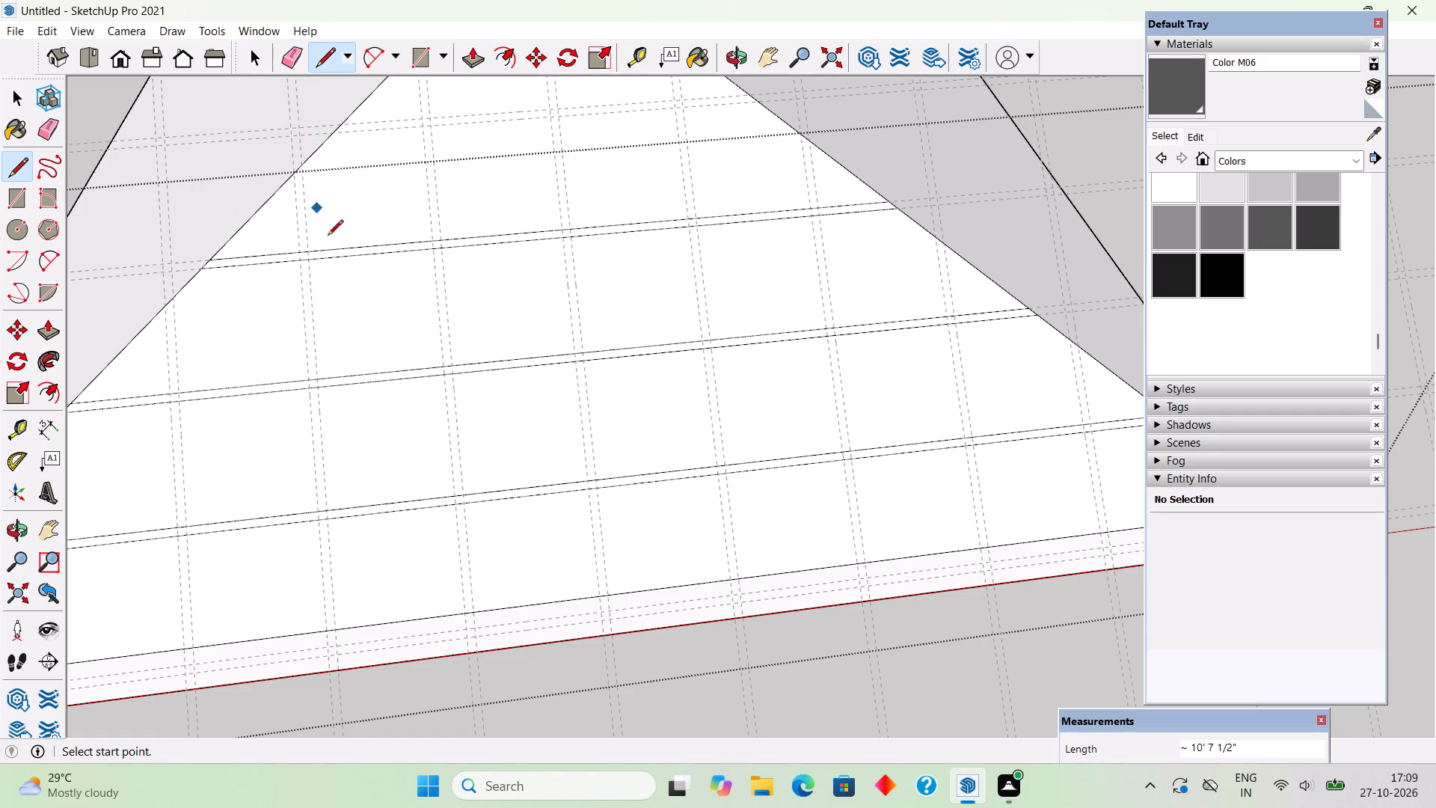
Trace both edges of the fourth cross strip up from the eave, hip to hip, about 6' 7" long.
{"action": "middle_click_drag", "start_coordinate": [358, 358], "coordinate": [383, 483]}
{"action": "scroll", "coordinate": [383, 483], "scroll_direction": "down", "scroll_amount": 3}
{"action": "scroll", "coordinate": [322, 241], "scroll_direction": "up", "scroll_amount": 4}
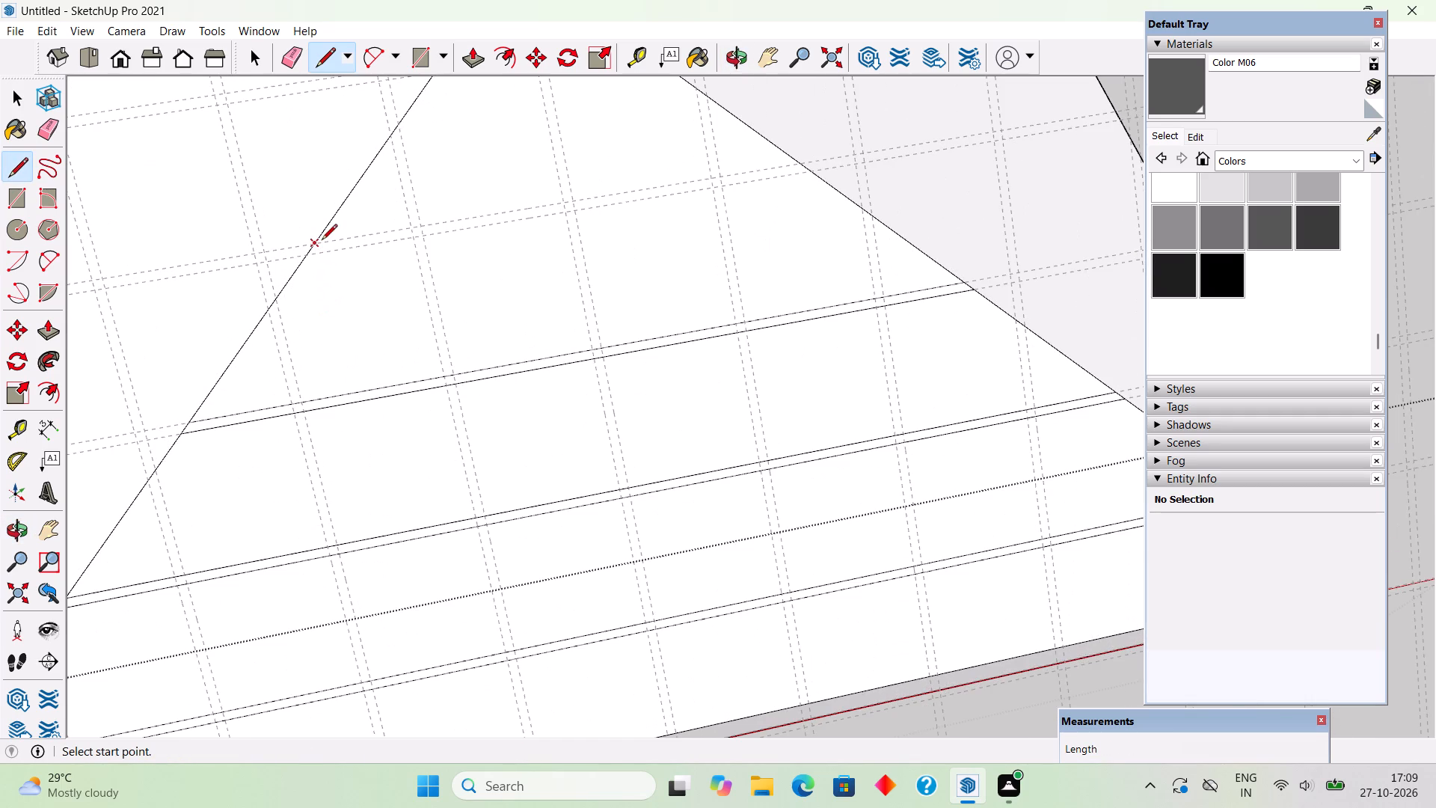
{"action": "left_click", "coordinate": [322, 239]}
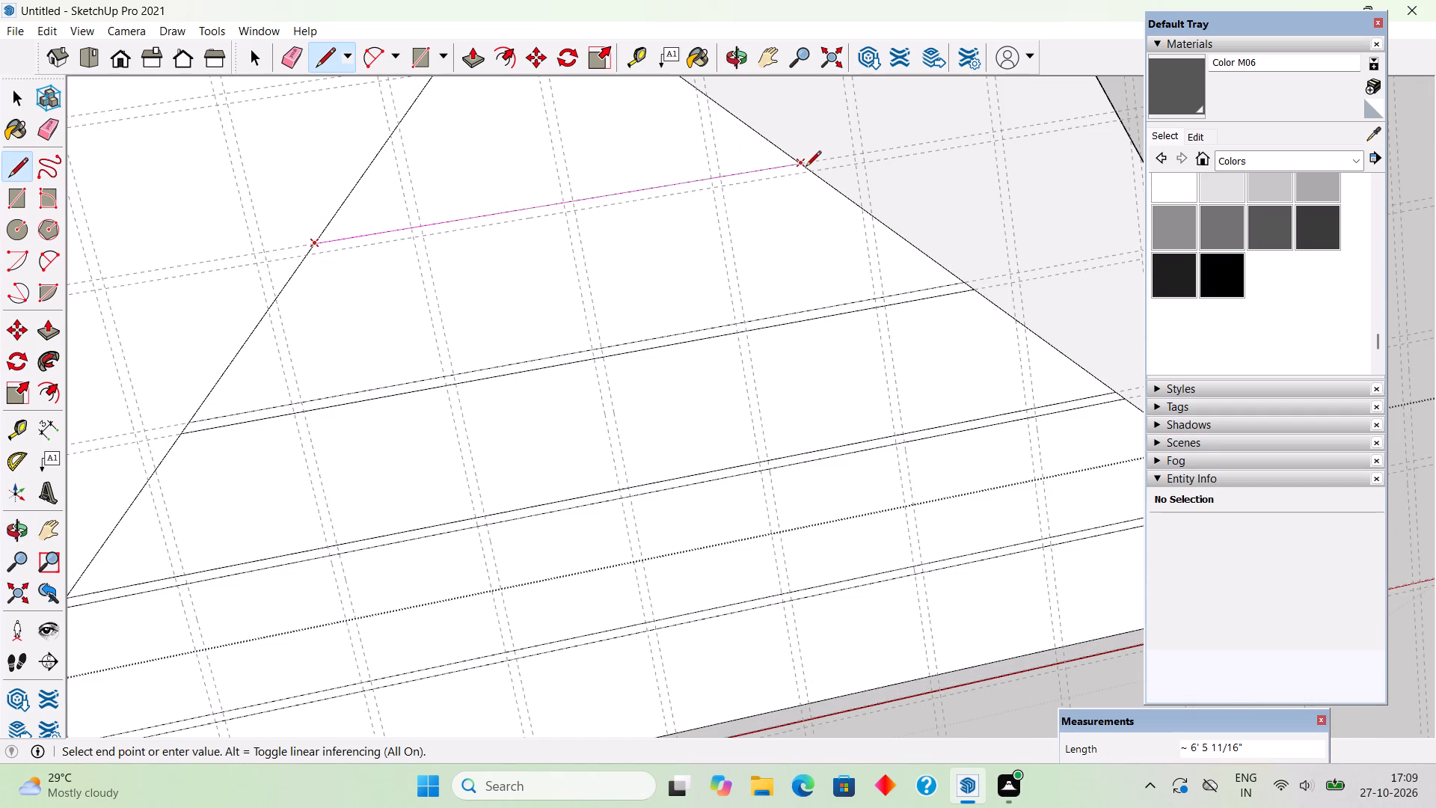
{"action": "left_click", "coordinate": [806, 168]}
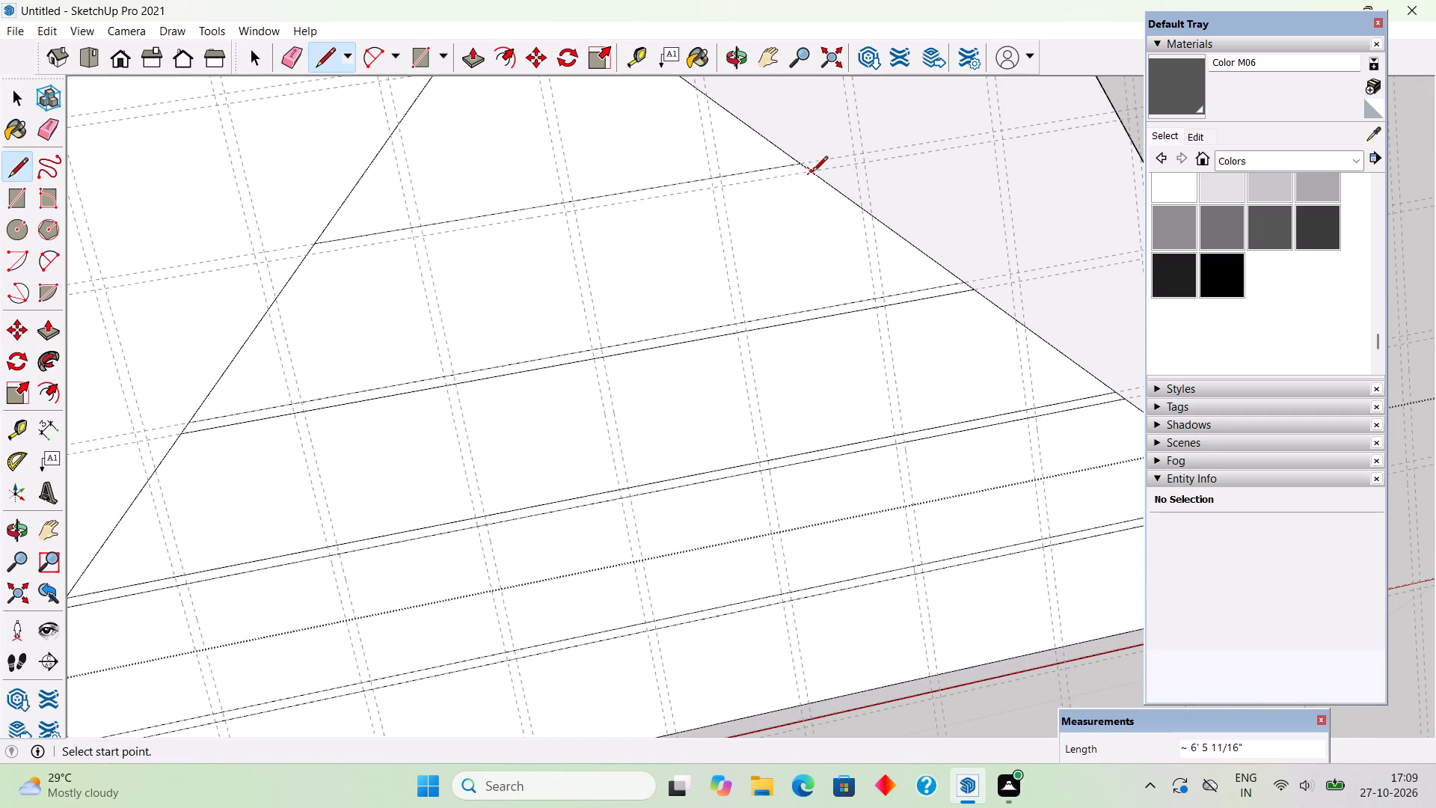
{"action": "left_click", "coordinate": [811, 172]}
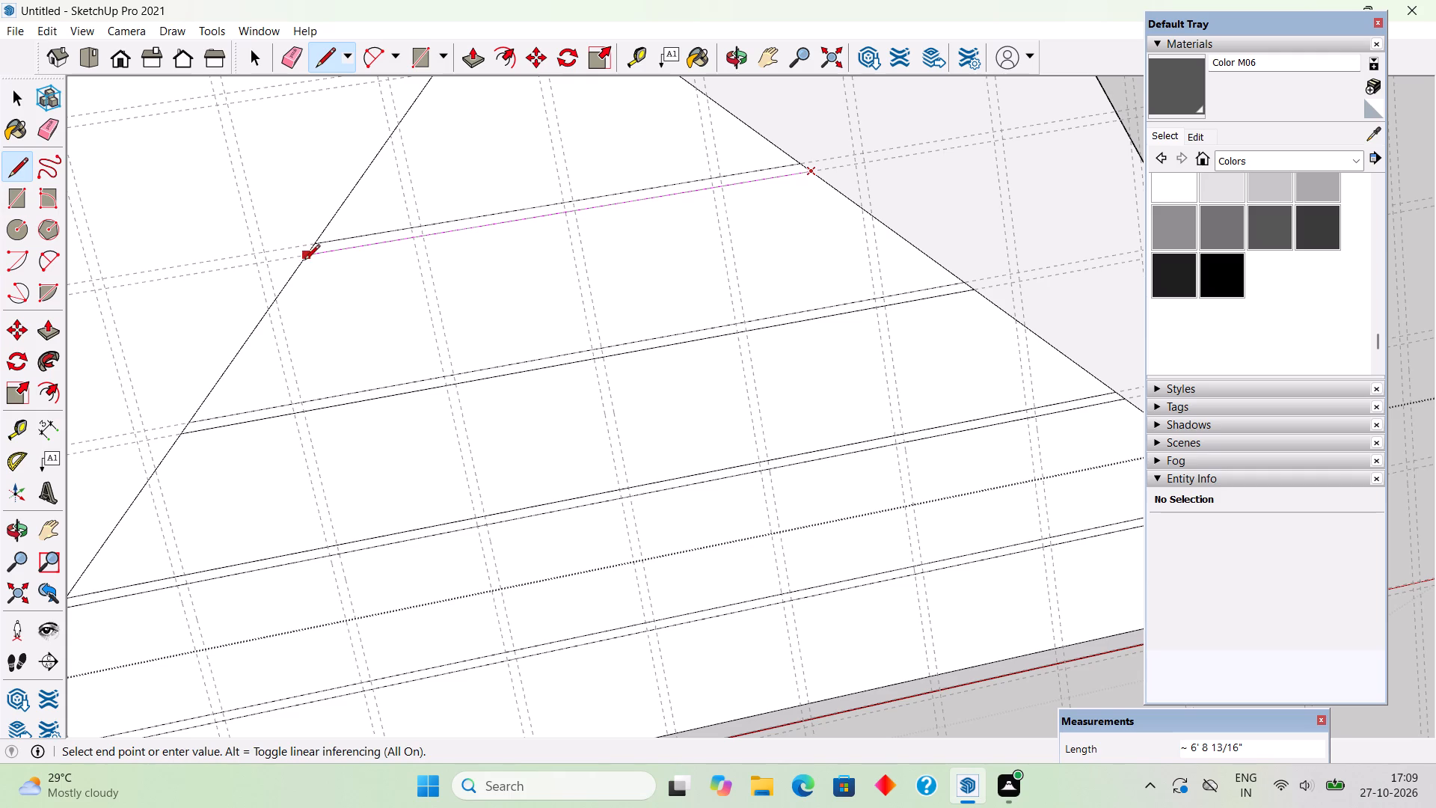
{"action": "left_click", "coordinate": [304, 261]}
Trace both edges of the topmost cross strip just below the front slope's apex, about 2' 5" long.
{"action": "scroll", "coordinate": [284, 462], "scroll_direction": "down", "scroll_amount": 5}
{"action": "scroll", "coordinate": [405, 184], "scroll_direction": "up", "scroll_amount": 5}
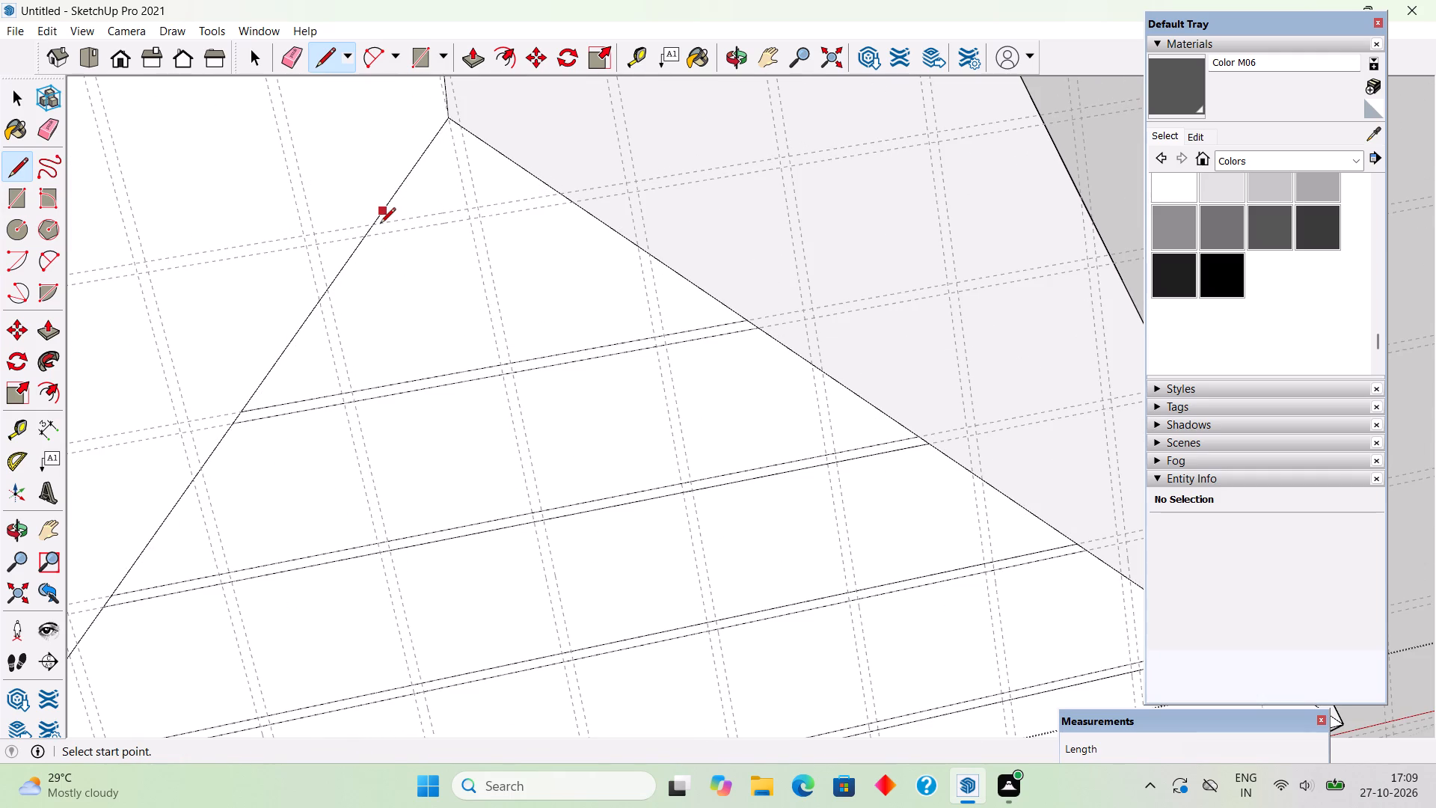
{"action": "left_click", "coordinate": [380, 224]}
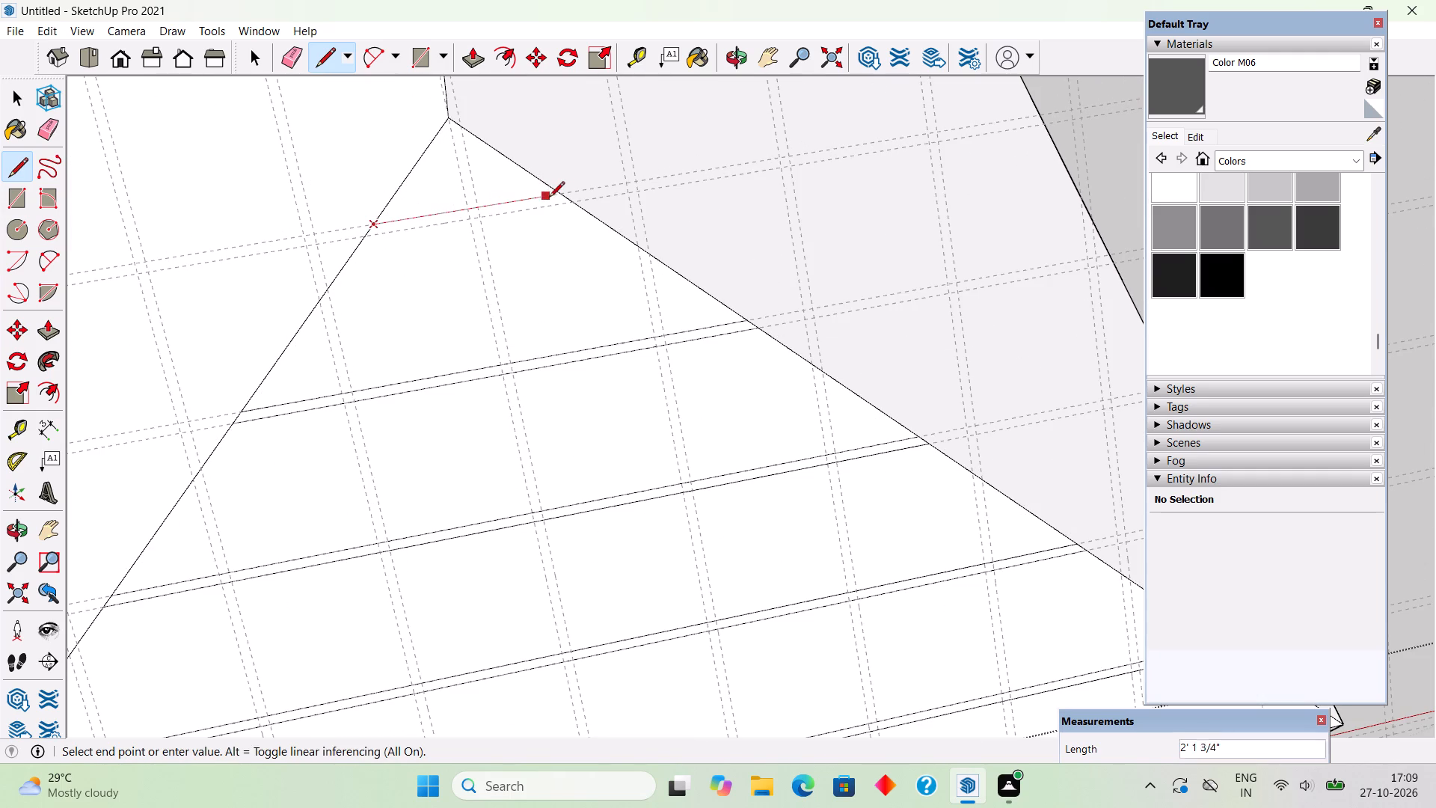
{"action": "left_click", "coordinate": [562, 198]}
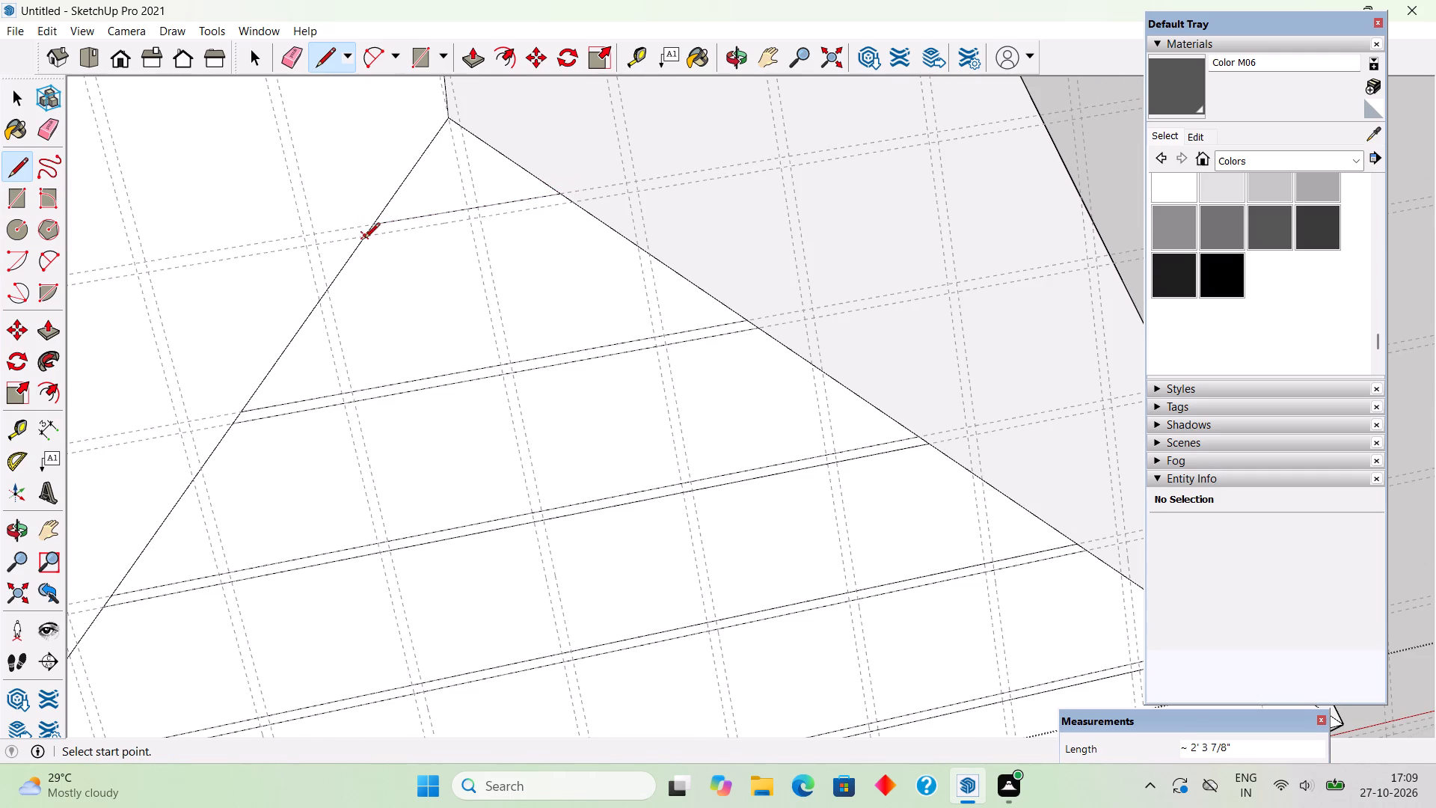
{"action": "left_click", "coordinate": [364, 239]}
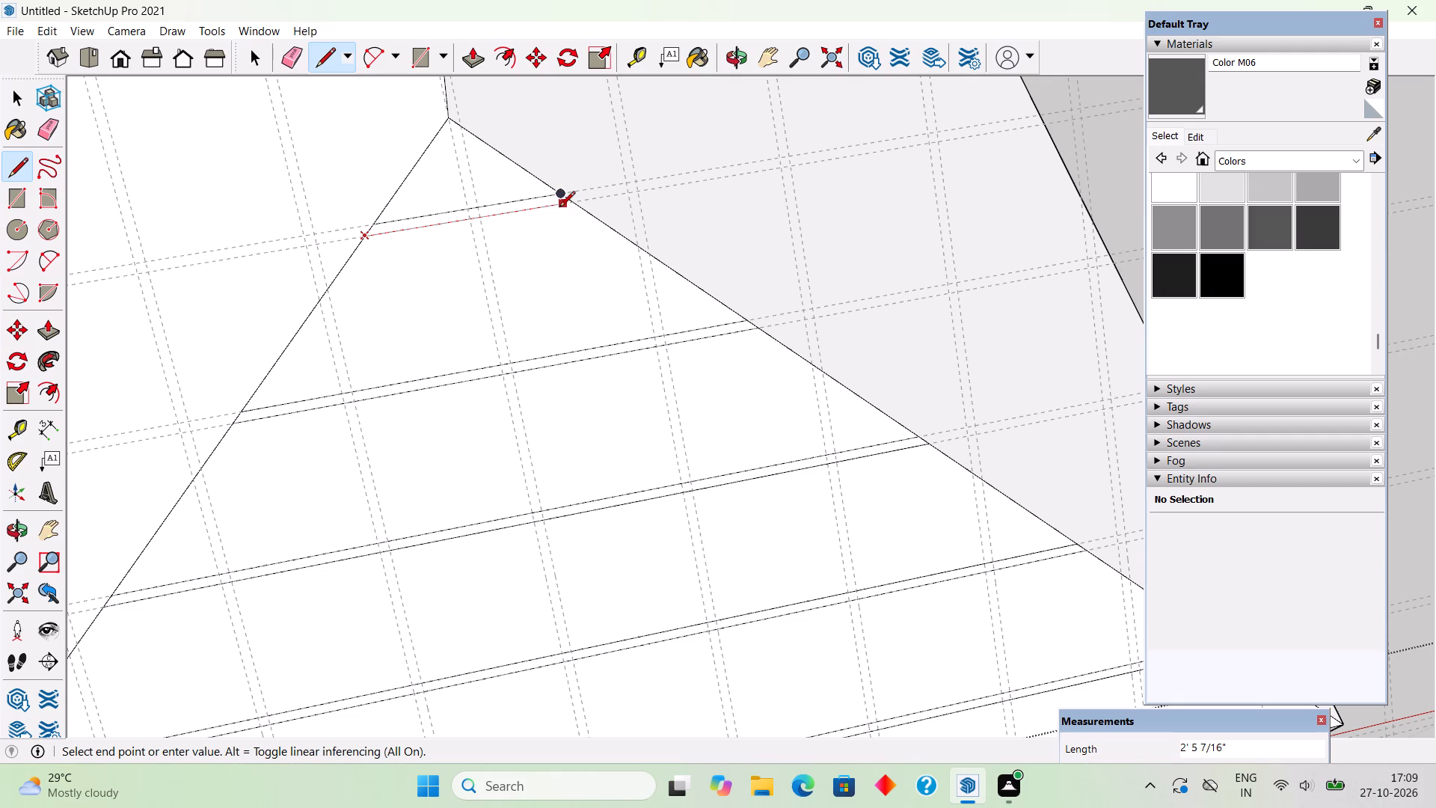
{"action": "left_click", "coordinate": [571, 206]}
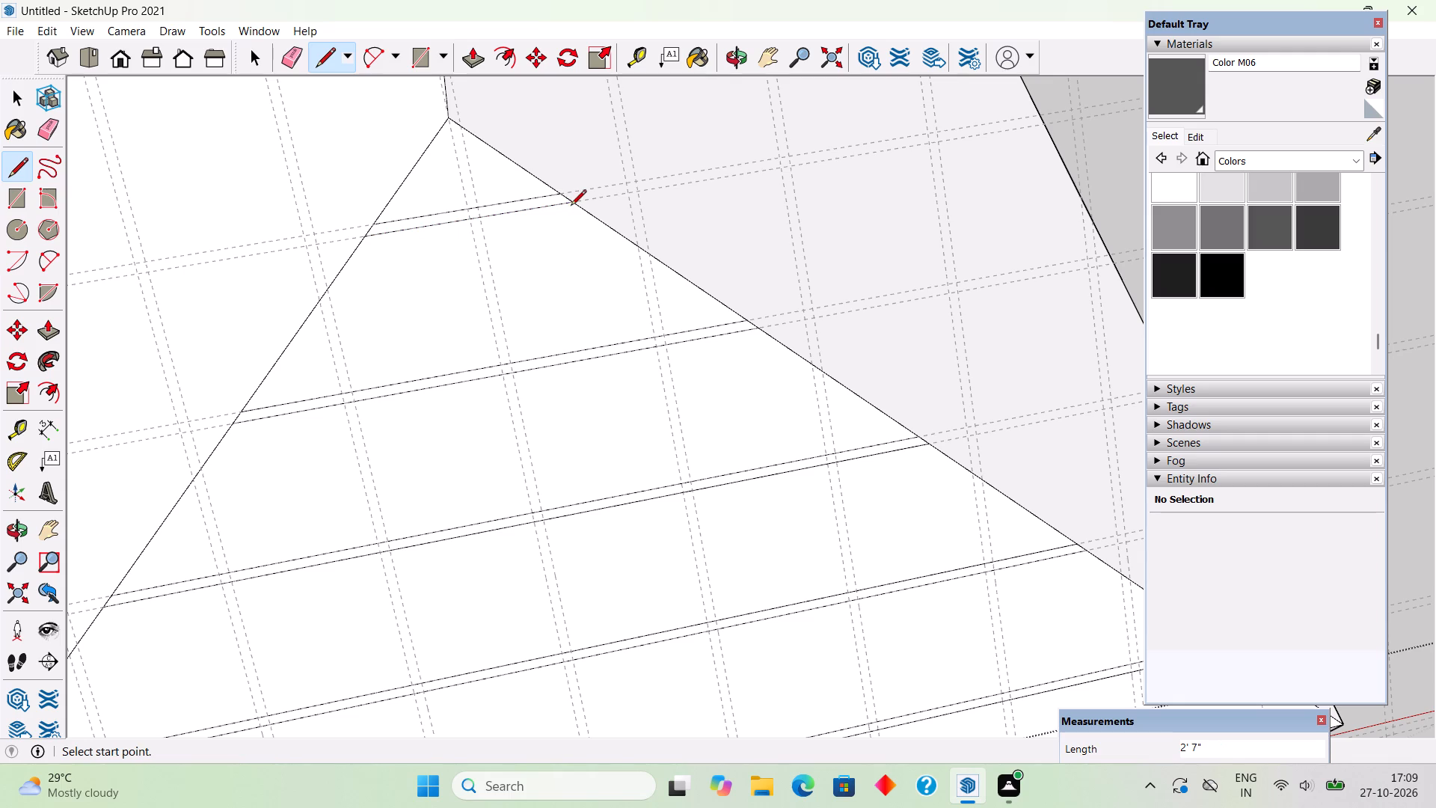
Trace both edges of the central strip running from the front slope's apex down to the eave, about 10' 9" long.
{"action": "left_click", "coordinate": [461, 118]}
{"action": "scroll", "coordinate": [492, 180], "scroll_direction": "down", "scroll_amount": 7}
{"action": "scroll", "coordinate": [566, 596], "scroll_direction": "up", "scroll_amount": 5}
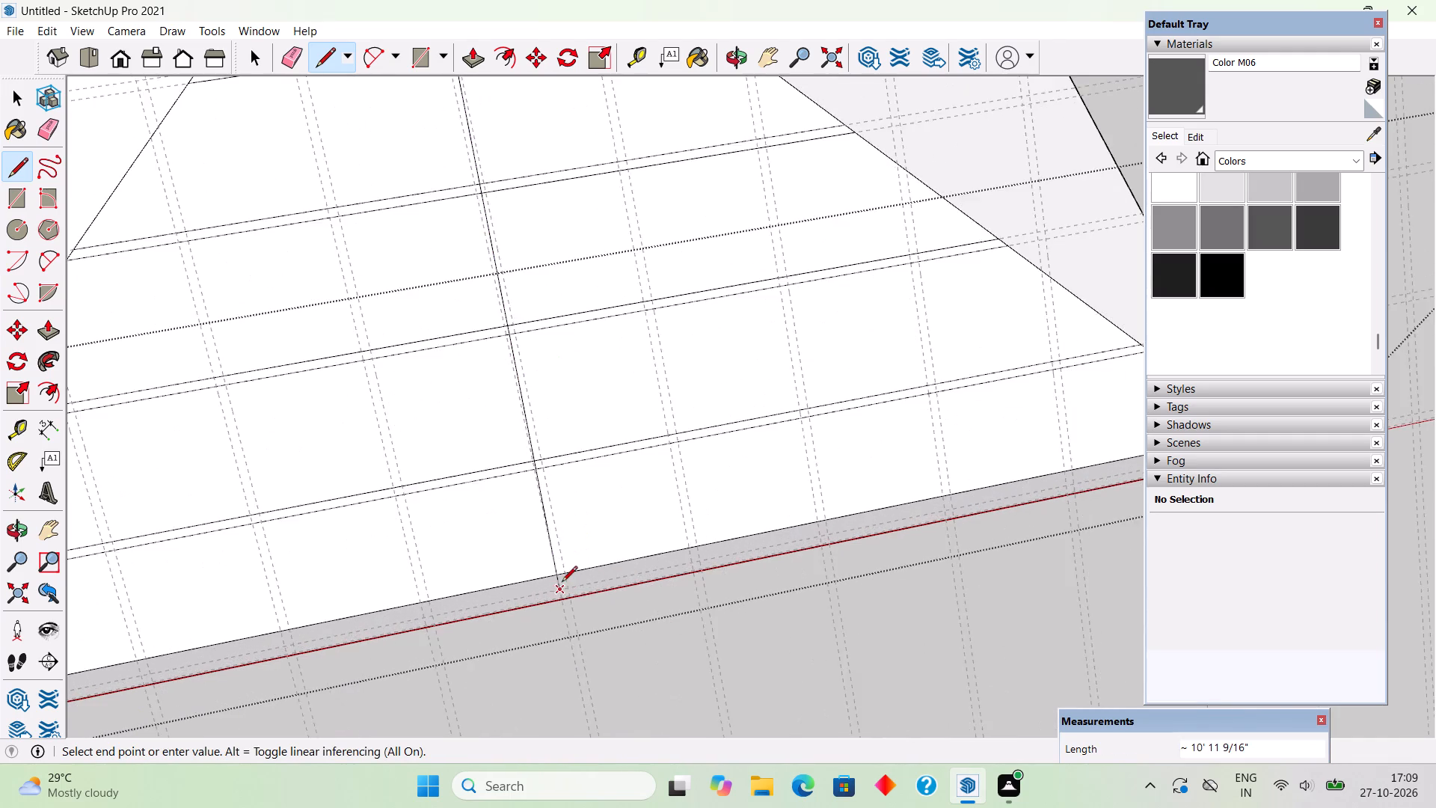
{"action": "scroll", "coordinate": [562, 582], "scroll_direction": "up", "scroll_amount": 4}
{"action": "left_click", "coordinate": [564, 569]}
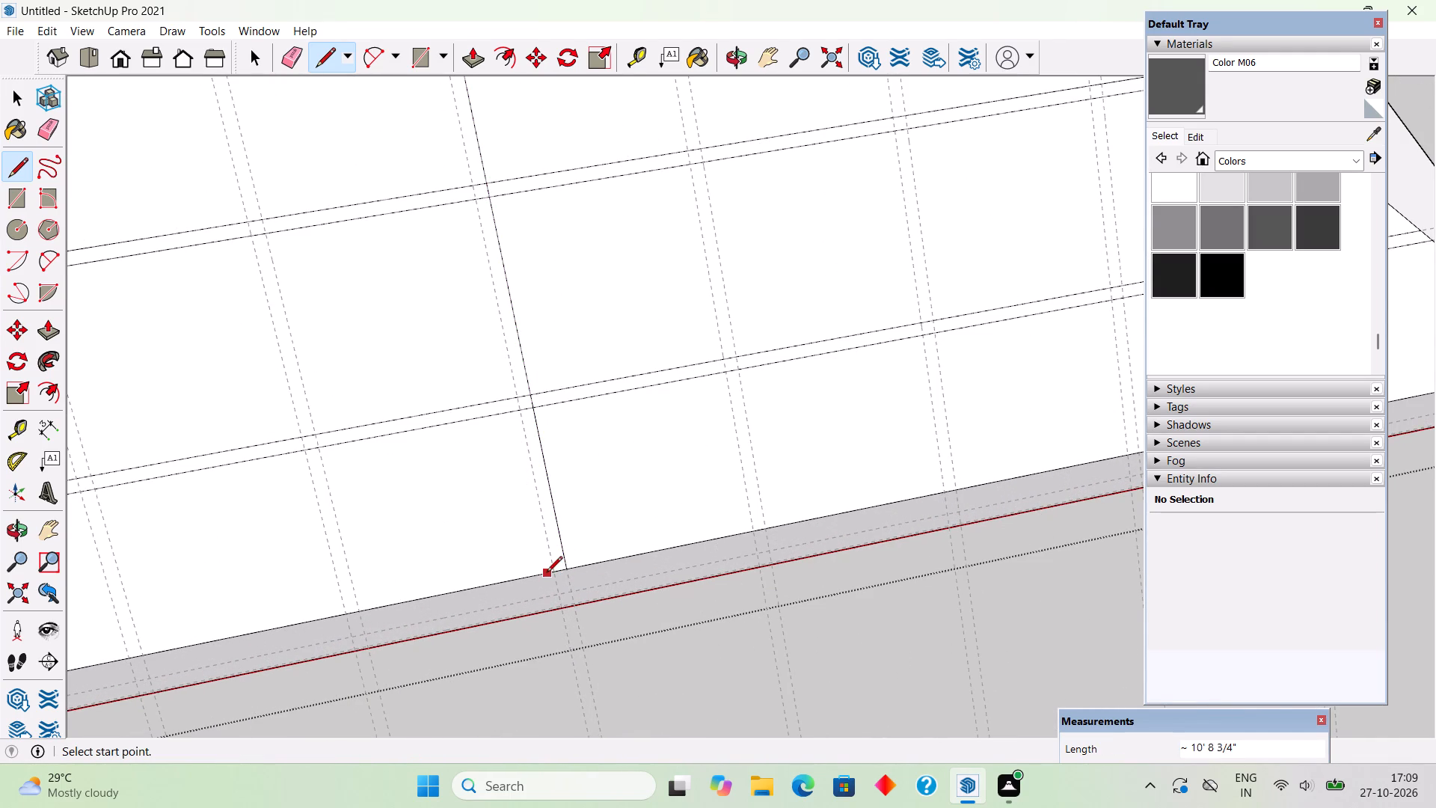
{"action": "left_click", "coordinate": [552, 573]}
{"action": "scroll", "coordinate": [544, 650], "scroll_direction": "down", "scroll_amount": 6}
{"action": "scroll", "coordinate": [521, 550], "scroll_direction": "down", "scroll_amount": 4}
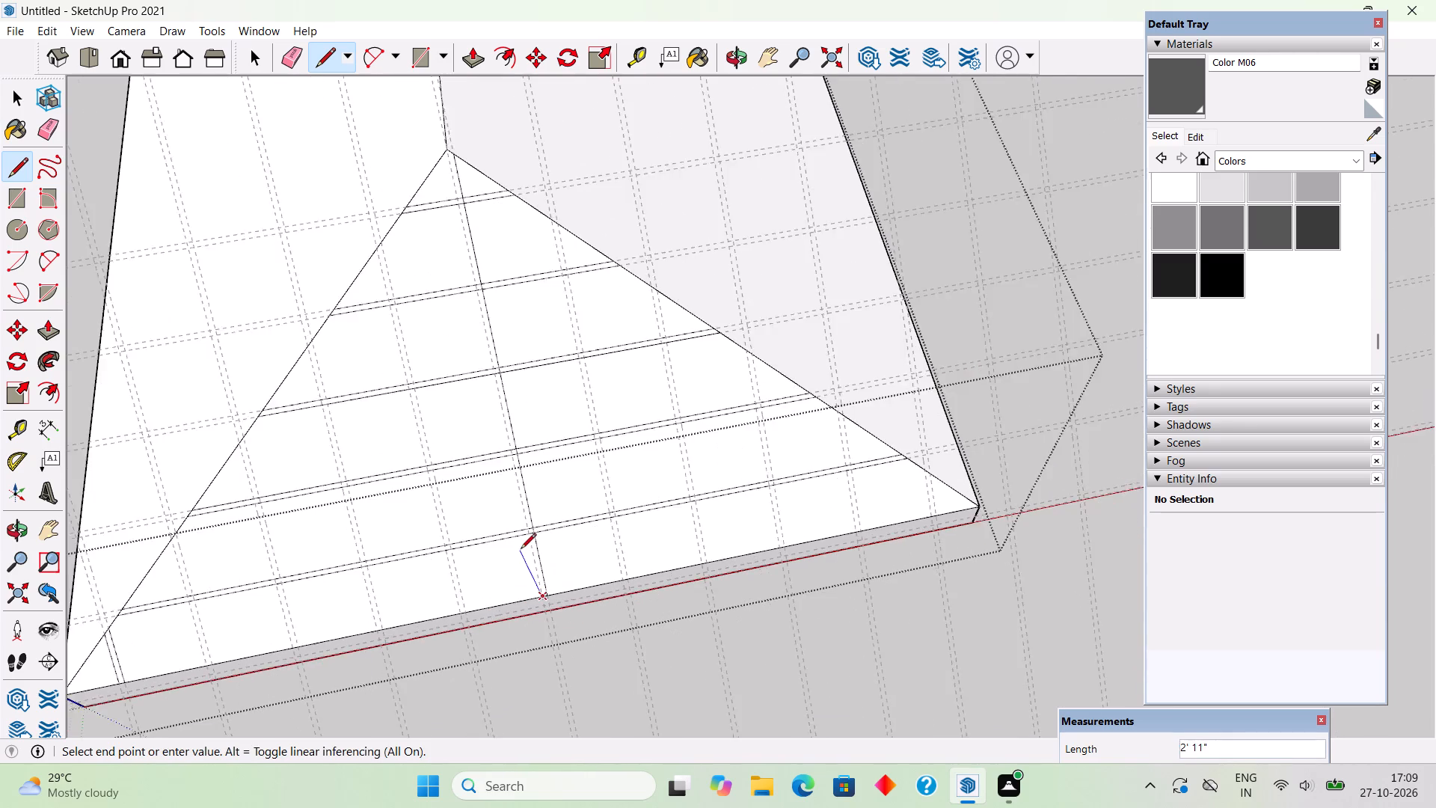
{"action": "scroll", "coordinate": [455, 184], "scroll_direction": "up", "scroll_amount": 9}
{"action": "left_click", "coordinate": [447, 192]}
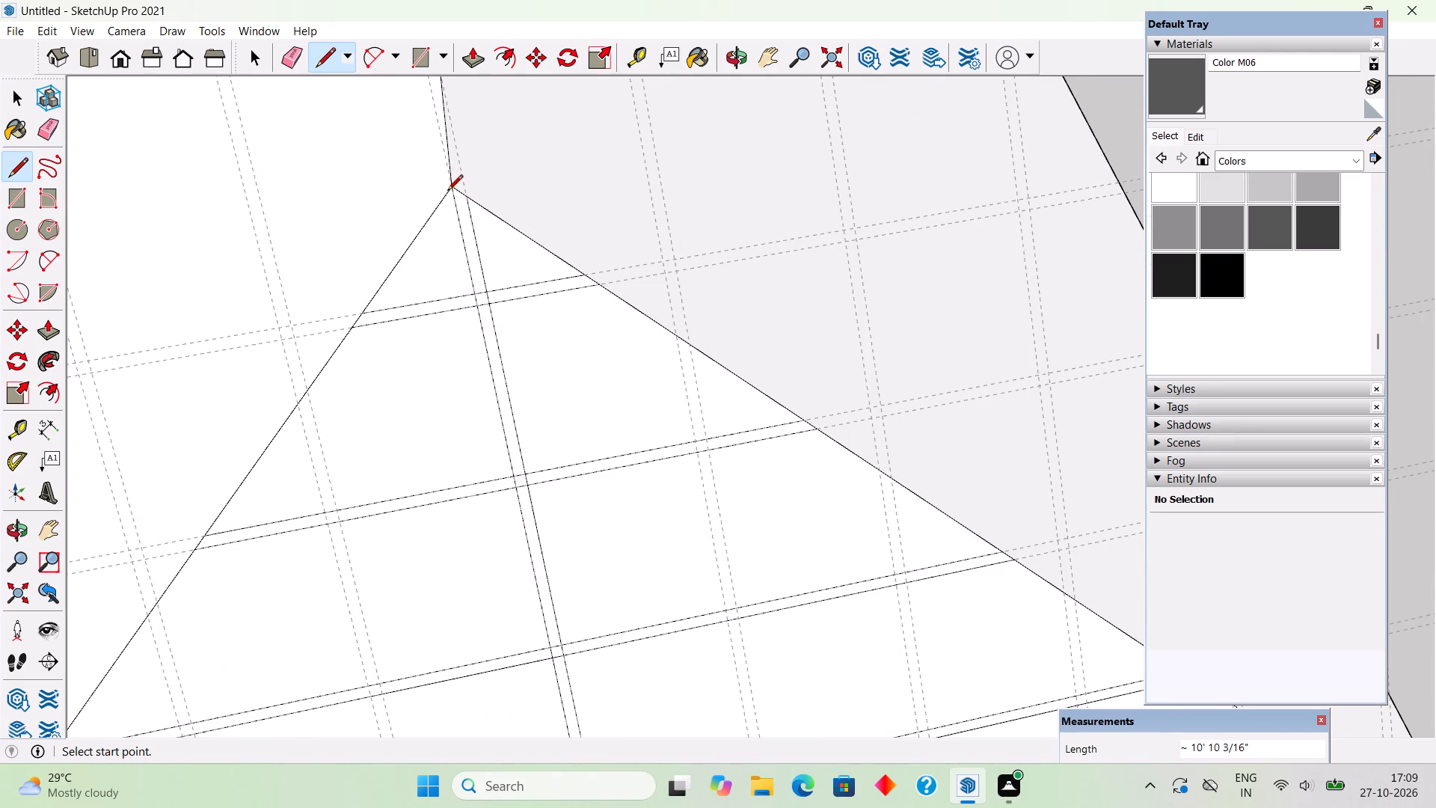
Trace both edges of the first downslope strip beside the central one, from the right-hand hip to the eave, about 8' 11" long.
{"action": "scroll", "coordinate": [440, 230], "scroll_direction": "up", "scroll_amount": 10}
{"action": "middle_click_drag", "start_coordinate": [520, 266], "coordinate": [773, 252]}
{"action": "scroll", "coordinate": [756, 269], "scroll_direction": "down", "scroll_amount": 5}
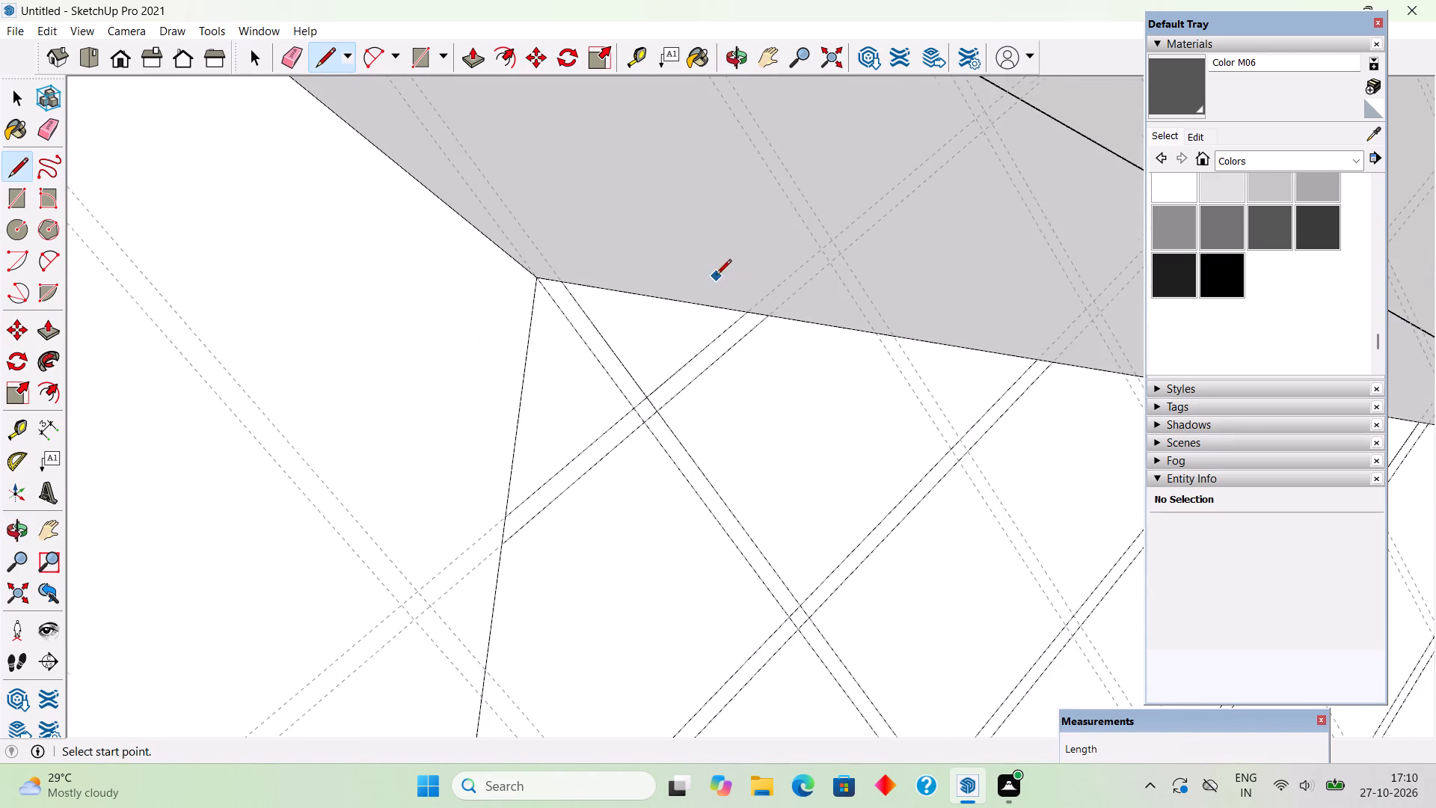
{"action": "scroll", "coordinate": [716, 276], "scroll_direction": "down", "scroll_amount": 3}
{"action": "left_click", "coordinate": [838, 320]}
{"action": "scroll", "coordinate": [808, 321], "scroll_direction": "down", "scroll_amount": 6}
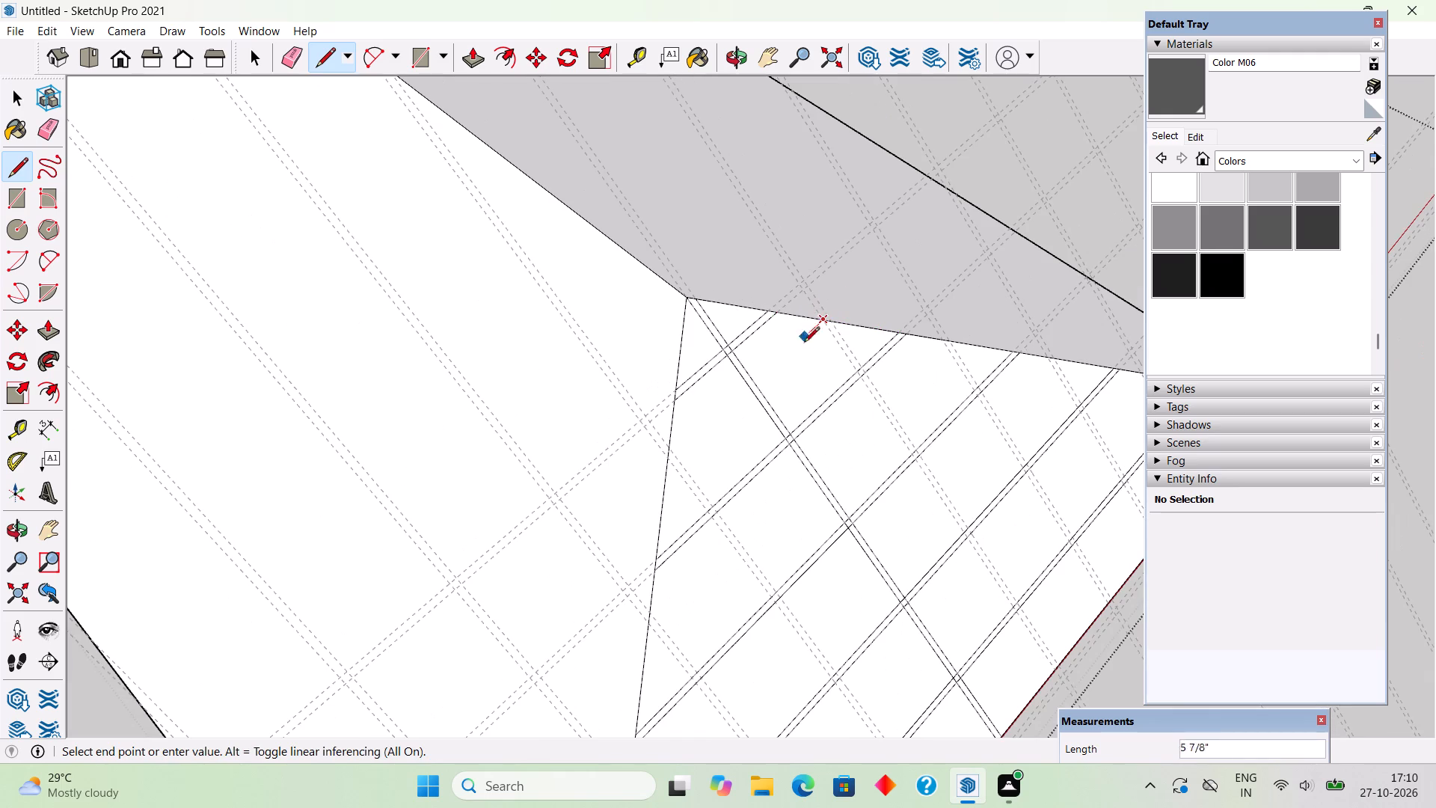
{"action": "left_click", "coordinate": [1055, 672]}
{"action": "scroll", "coordinate": [829, 307], "scroll_direction": "up", "scroll_amount": 1}
{"action": "left_click", "coordinate": [836, 324]}
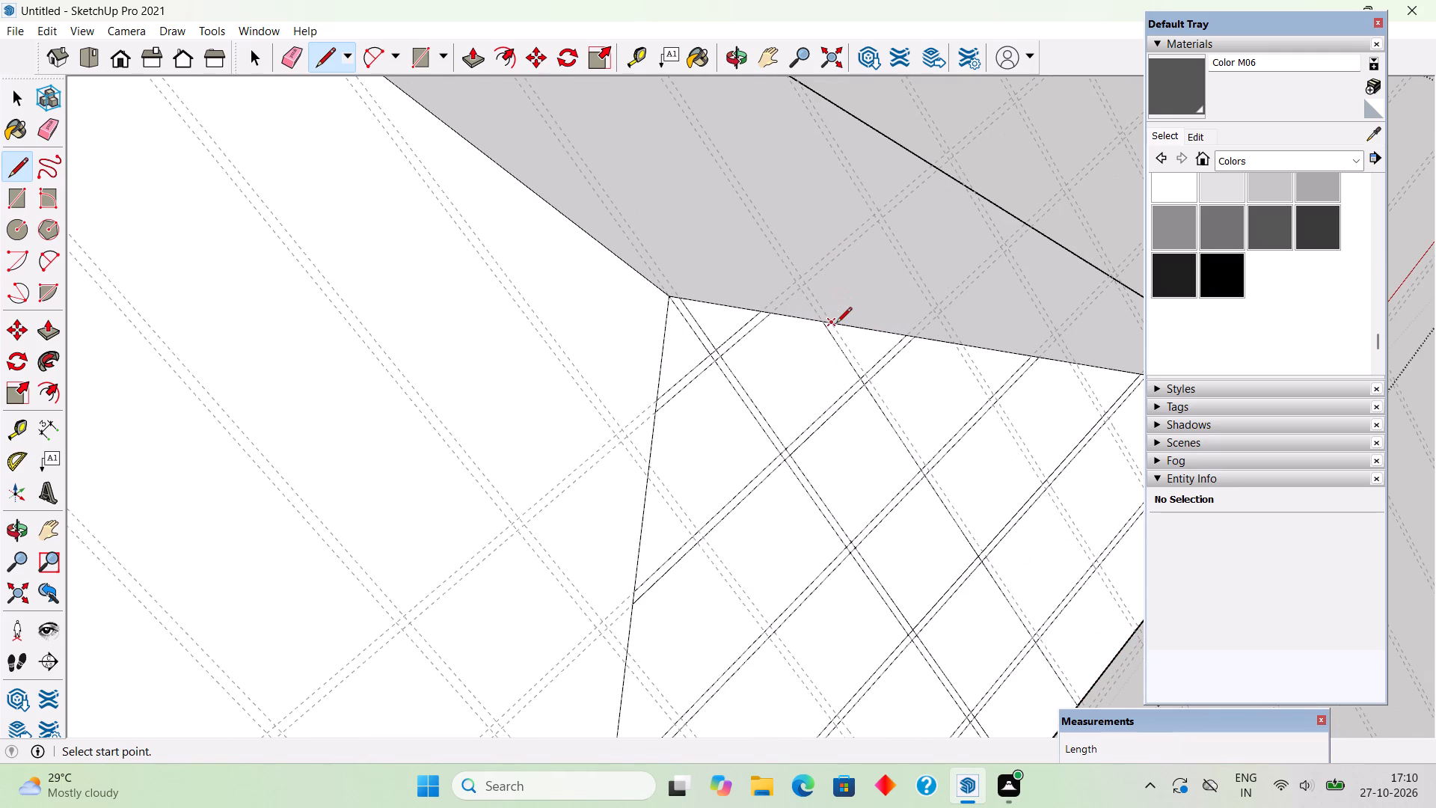
{"action": "scroll", "coordinate": [896, 412], "scroll_direction": "down", "scroll_amount": 4}
{"action": "scroll", "coordinate": [1064, 629], "scroll_direction": "up", "scroll_amount": 4}
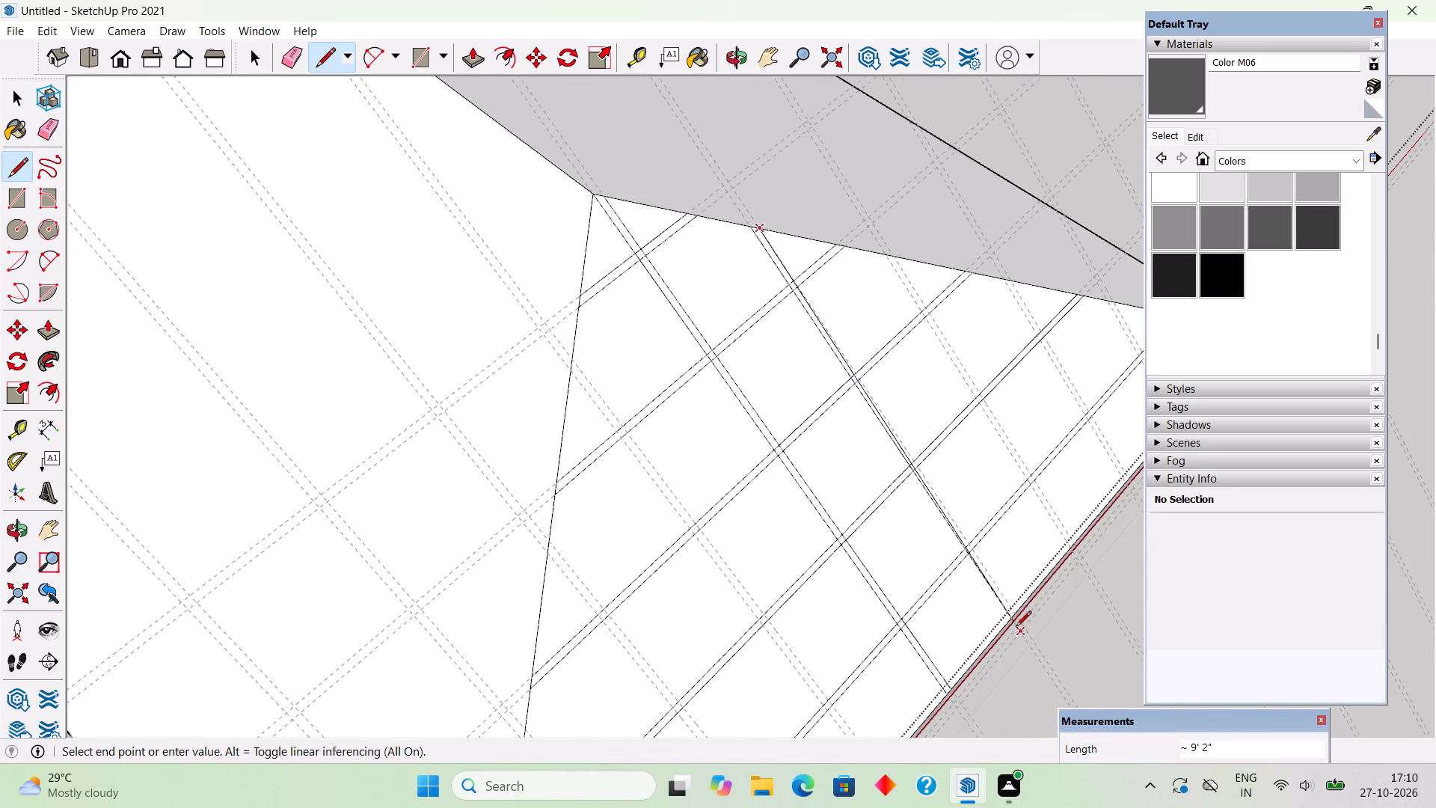
{"action": "scroll", "coordinate": [1016, 628], "scroll_direction": "up", "scroll_amount": 8}
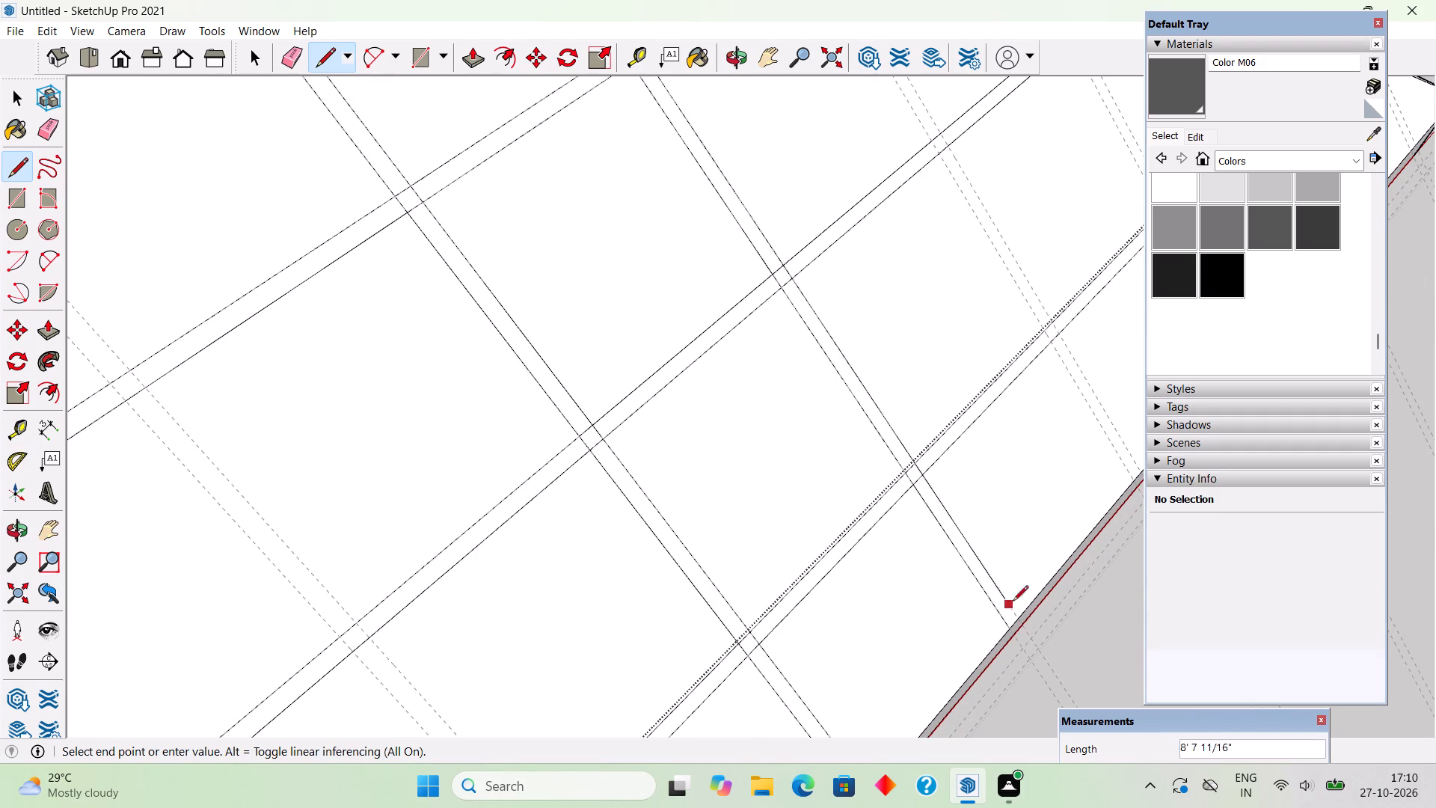
{"action": "left_click", "coordinate": [919, 474]}
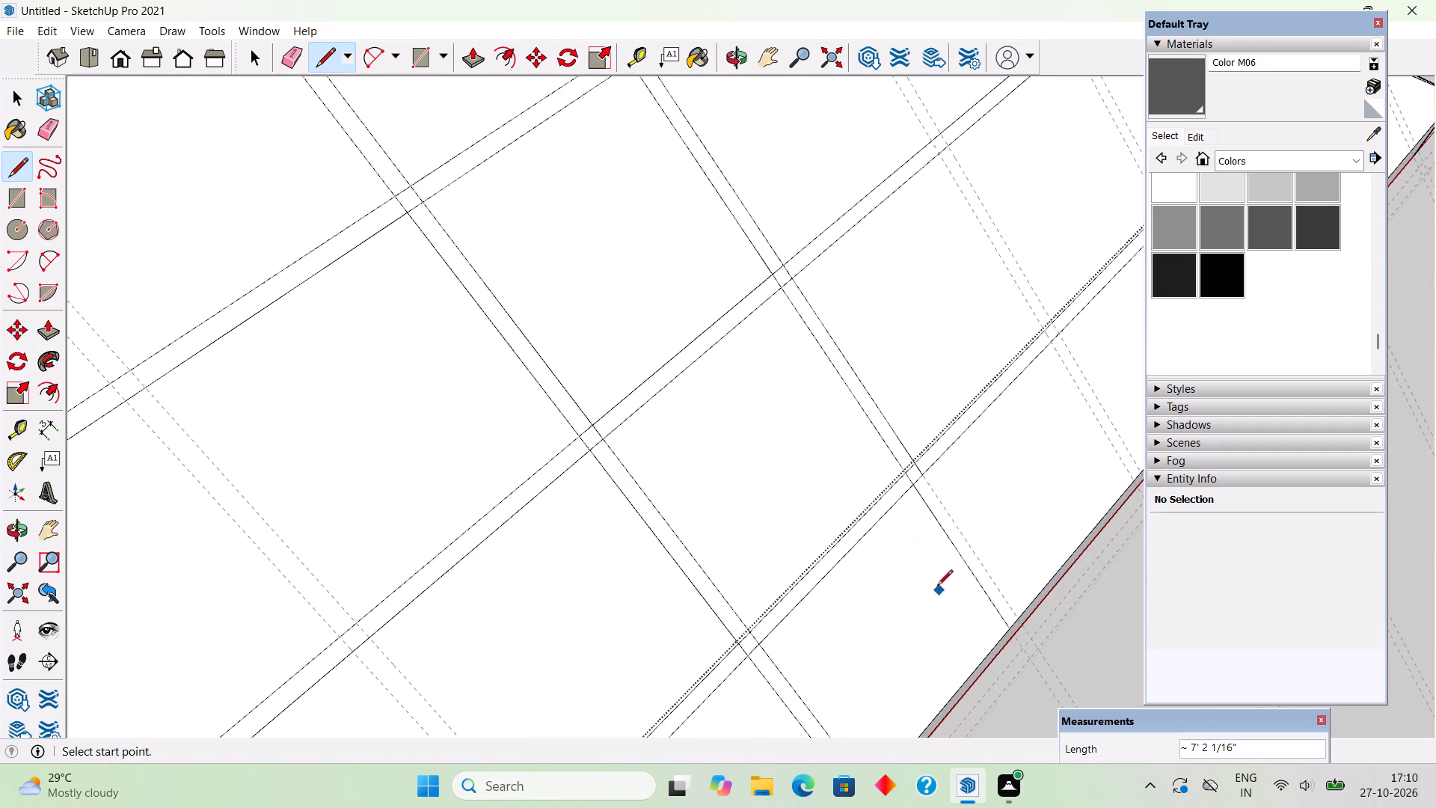
{"action": "middle_click_drag", "start_coordinate": [936, 557], "coordinate": [536, 343]}
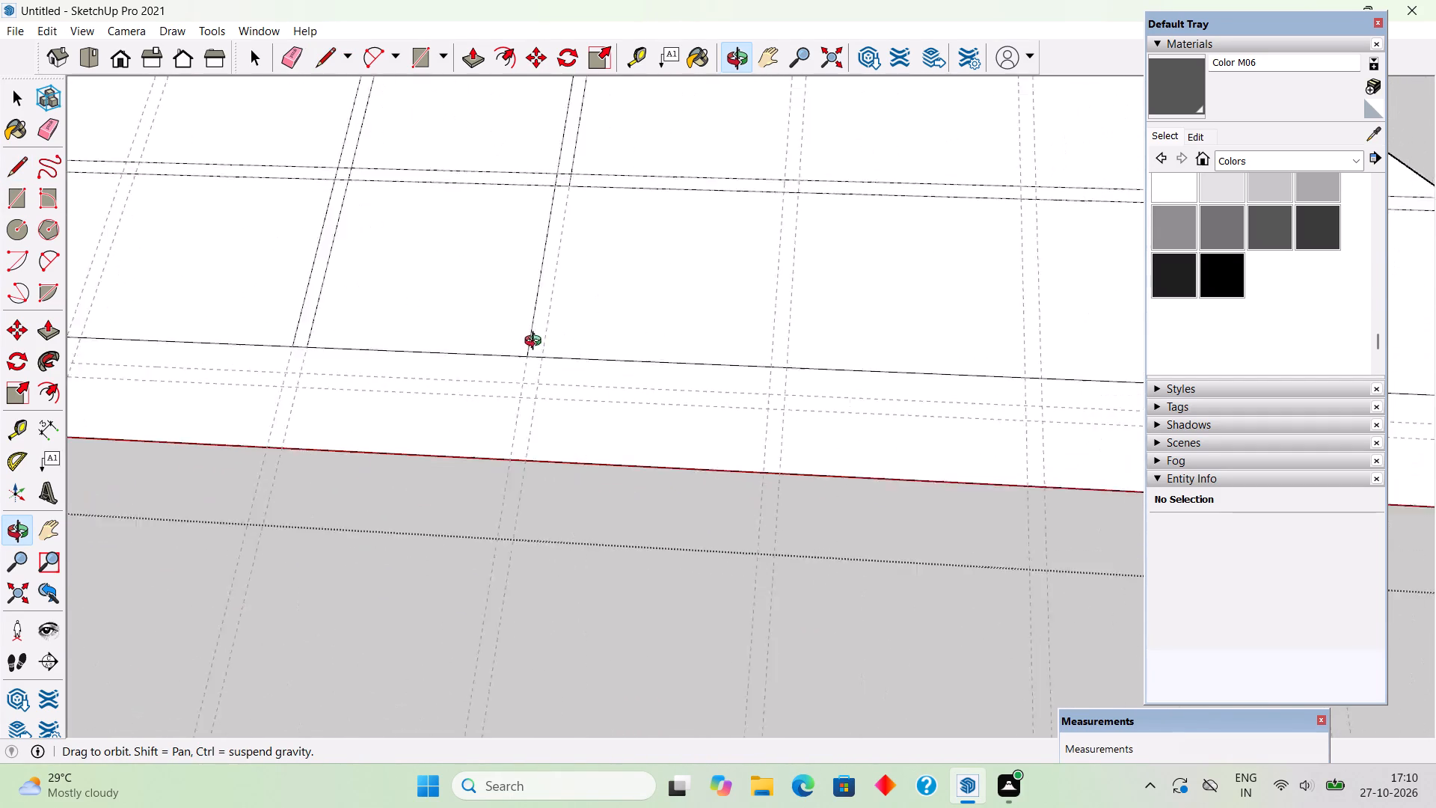
{"action": "middle_click_drag", "start_coordinate": [536, 343], "coordinate": [325, 409]}
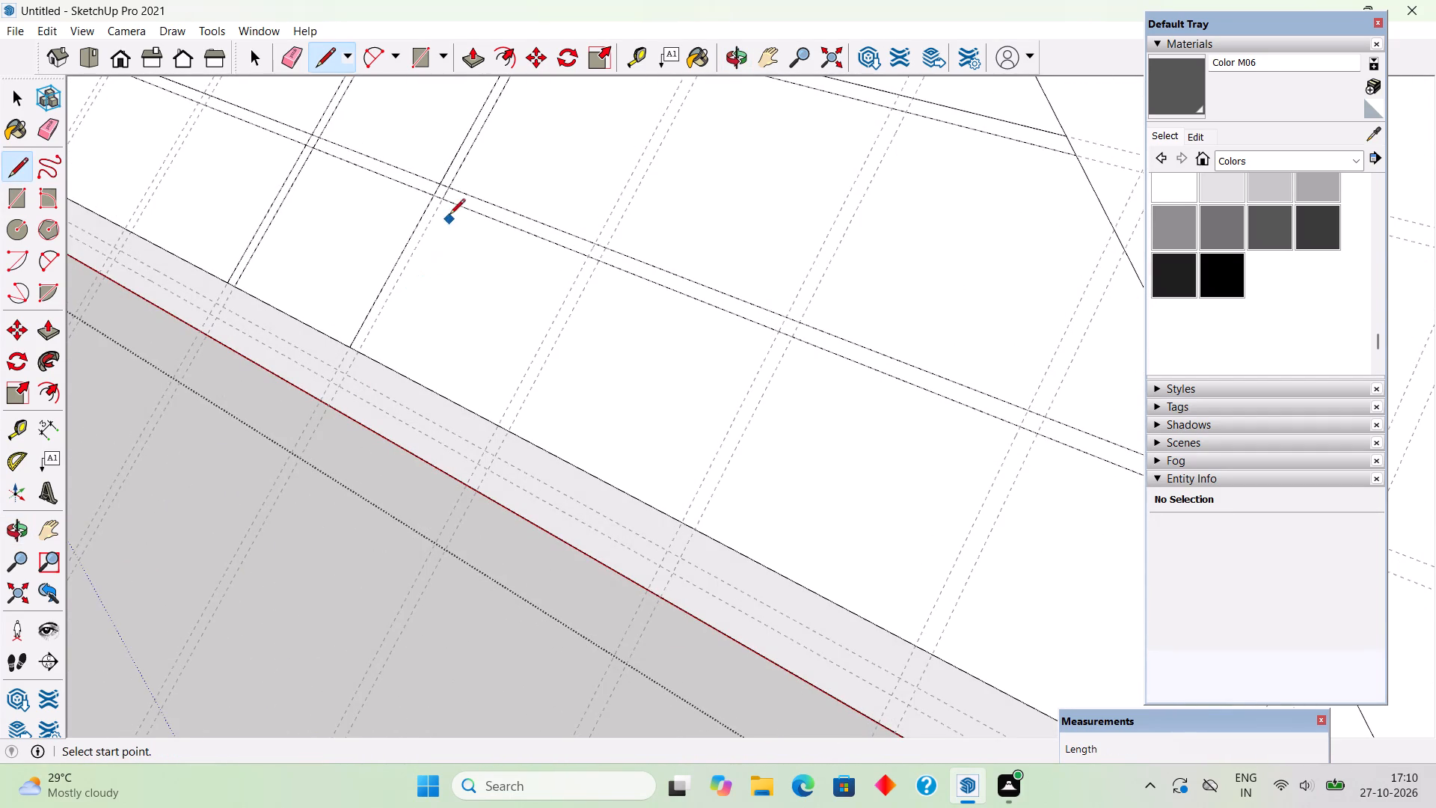
{"action": "left_click", "coordinate": [444, 198]}
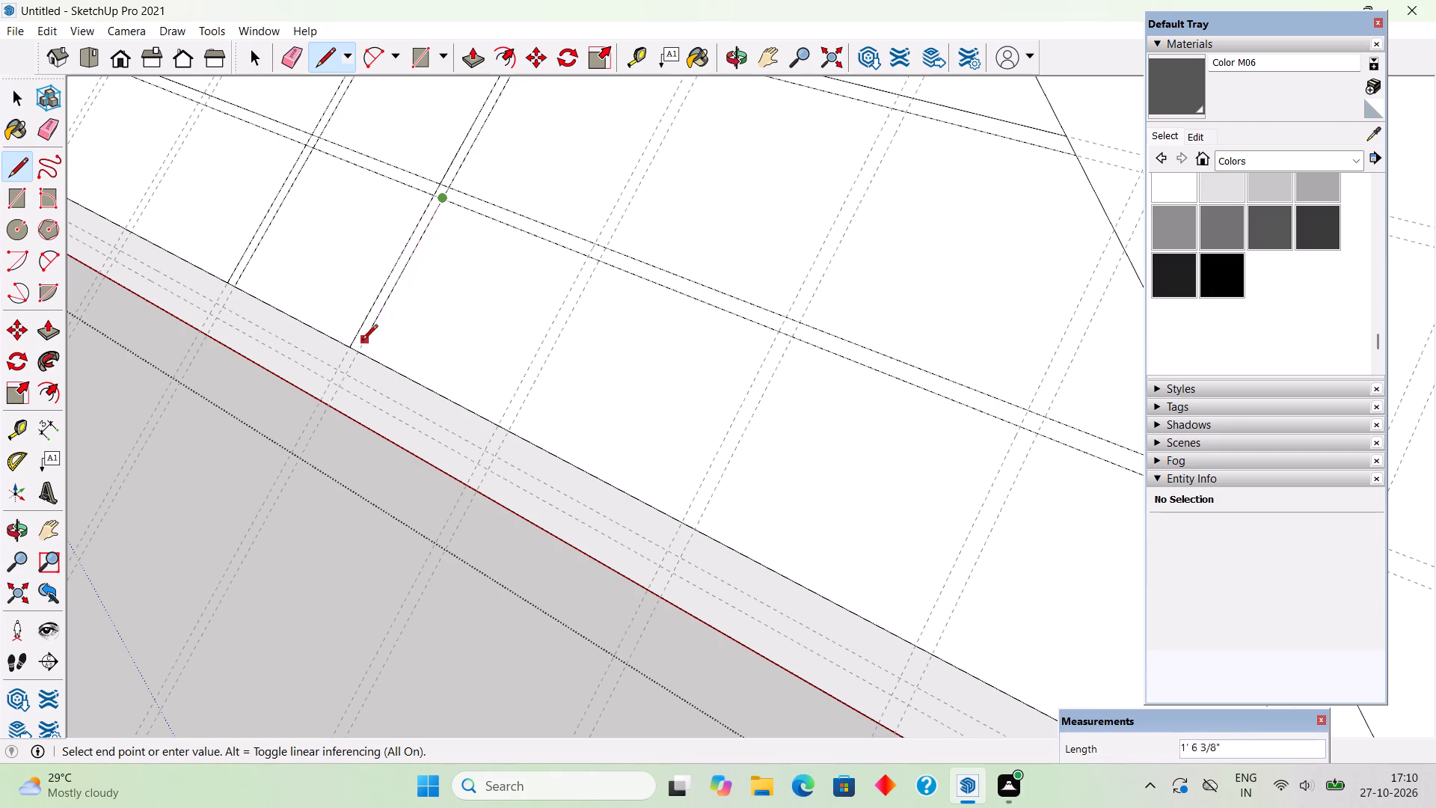
{"action": "scroll", "coordinate": [362, 357], "scroll_direction": "up", "scroll_amount": 5}
{"action": "left_click", "coordinate": [362, 352]}
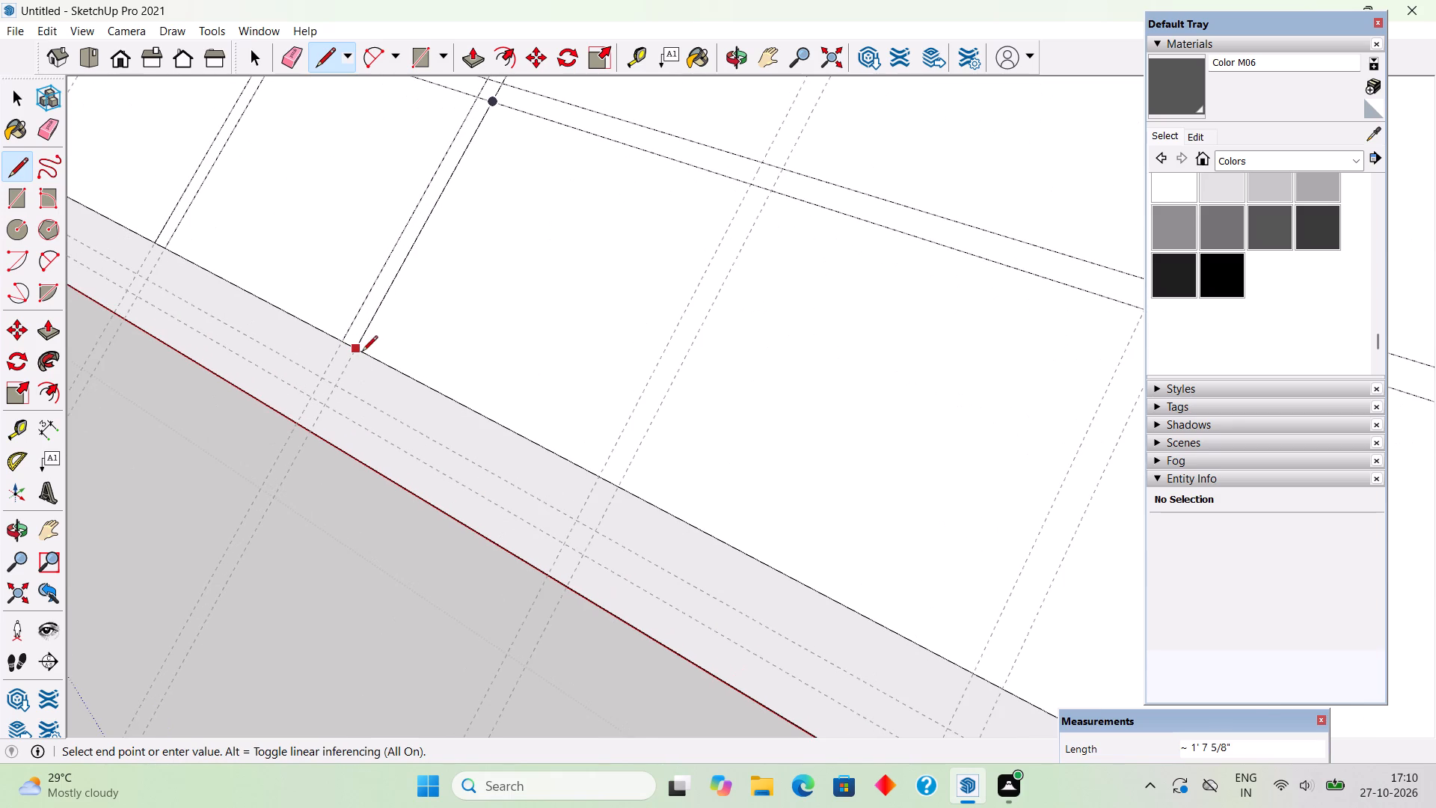
Trace both edges of the second downslope strip out from the central one, between eave and right-hand hip, about 7' long.
{"action": "scroll", "coordinate": [392, 515], "scroll_direction": "down", "scroll_amount": 3}
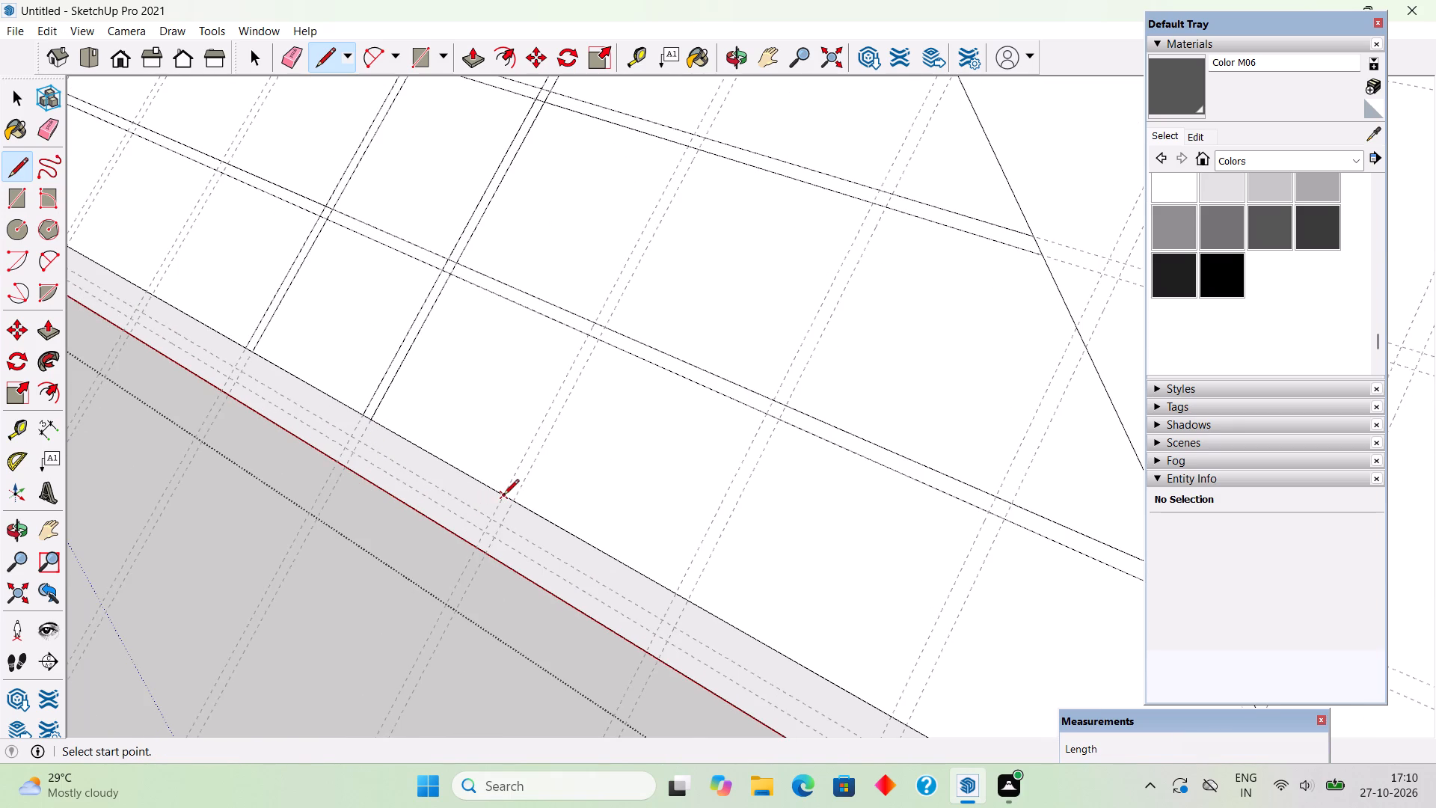
{"action": "left_click", "coordinate": [503, 496]}
{"action": "scroll", "coordinate": [503, 539], "scroll_direction": "down", "scroll_amount": 9}
{"action": "scroll", "coordinate": [597, 342], "scroll_direction": "up", "scroll_amount": 11}
{"action": "left_click", "coordinate": [638, 327]}
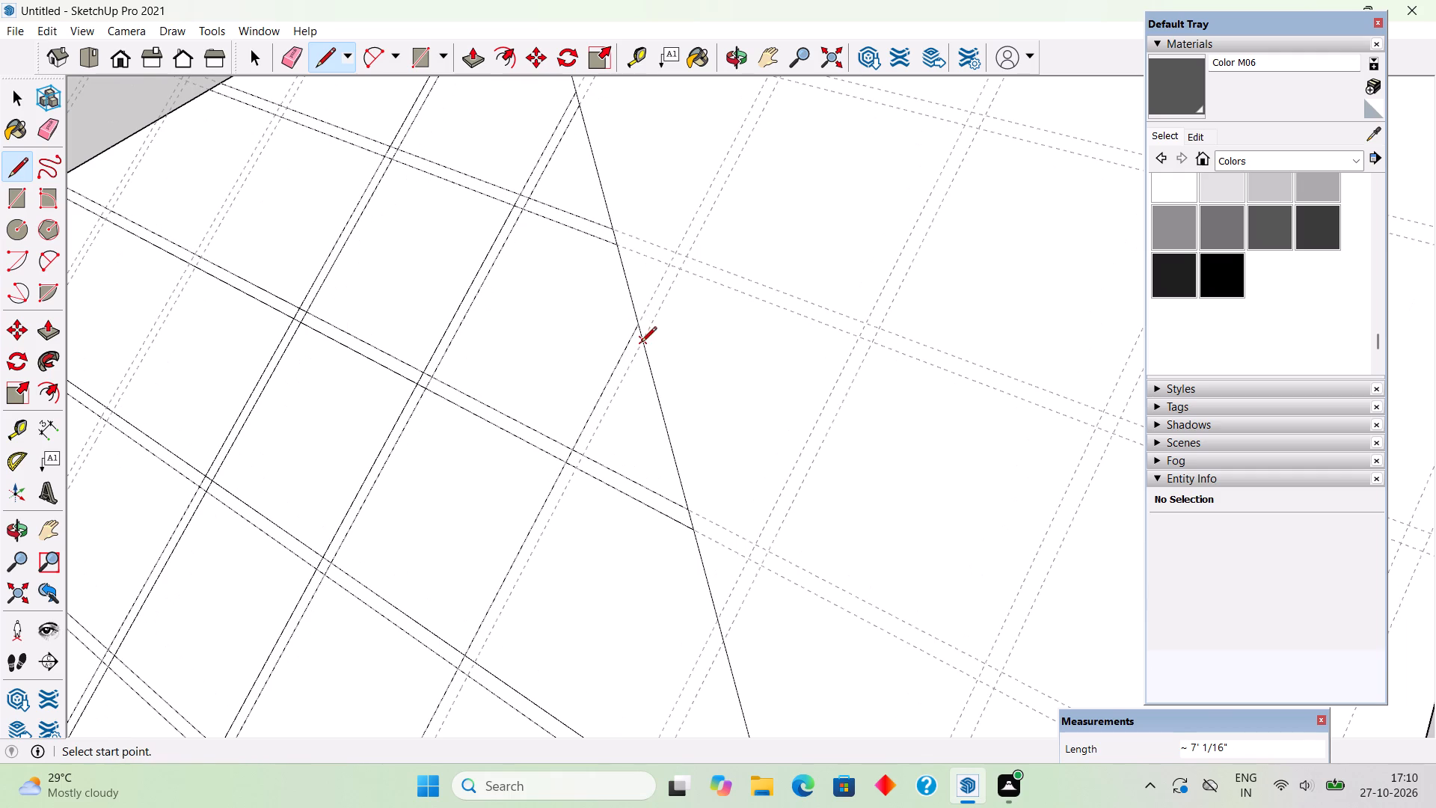
{"action": "left_click", "coordinate": [641, 346]}
{"action": "scroll", "coordinate": [616, 414], "scroll_direction": "down", "scroll_amount": 8}
{"action": "scroll", "coordinate": [521, 613], "scroll_direction": "down", "scroll_amount": 2}
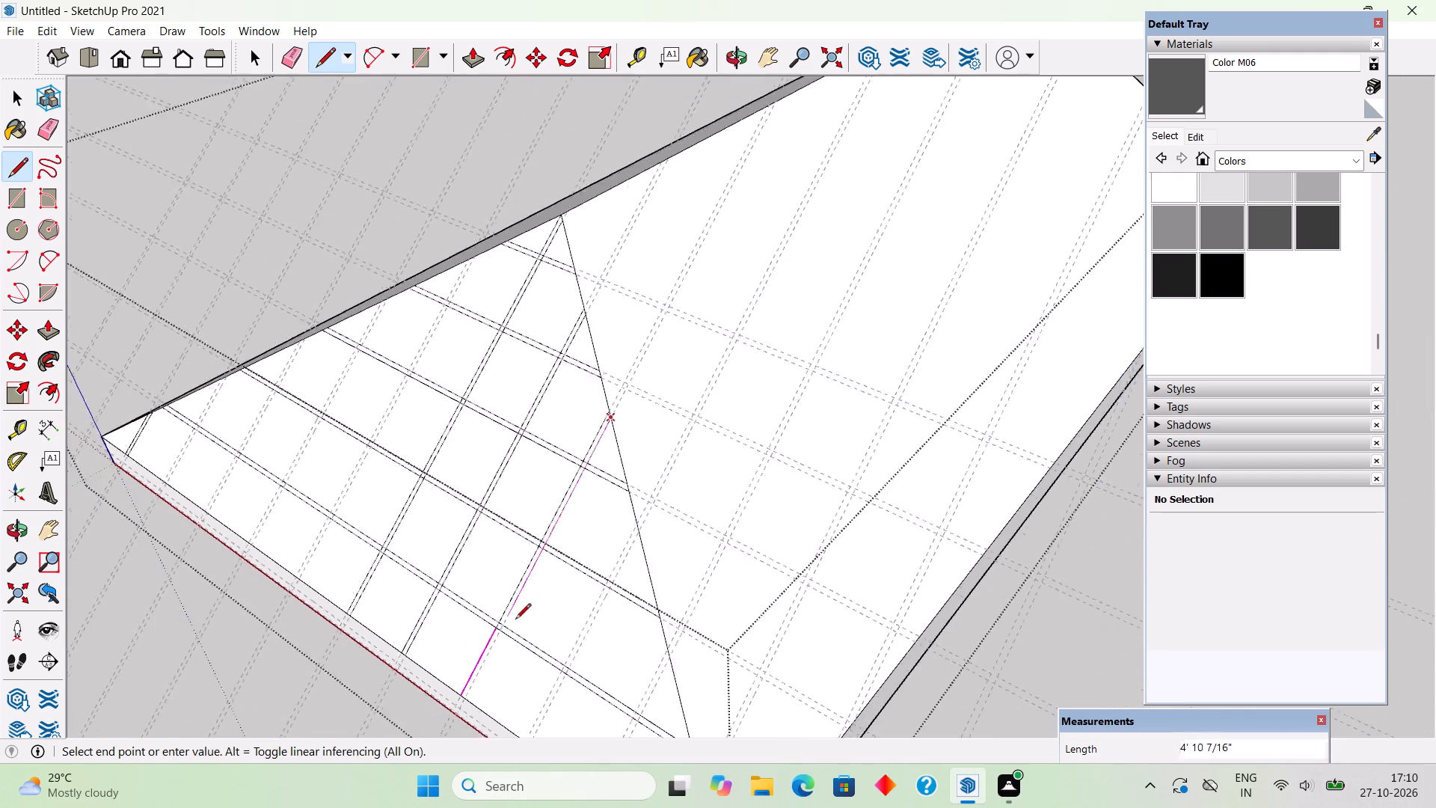
{"action": "scroll", "coordinate": [515, 620], "scroll_direction": "down", "scroll_amount": 2}
{"action": "scroll", "coordinate": [476, 732], "scroll_direction": "up", "scroll_amount": 5}
{"action": "scroll", "coordinate": [482, 649], "scroll_direction": "up", "scroll_amount": 8}
{"action": "left_click", "coordinate": [467, 647]}
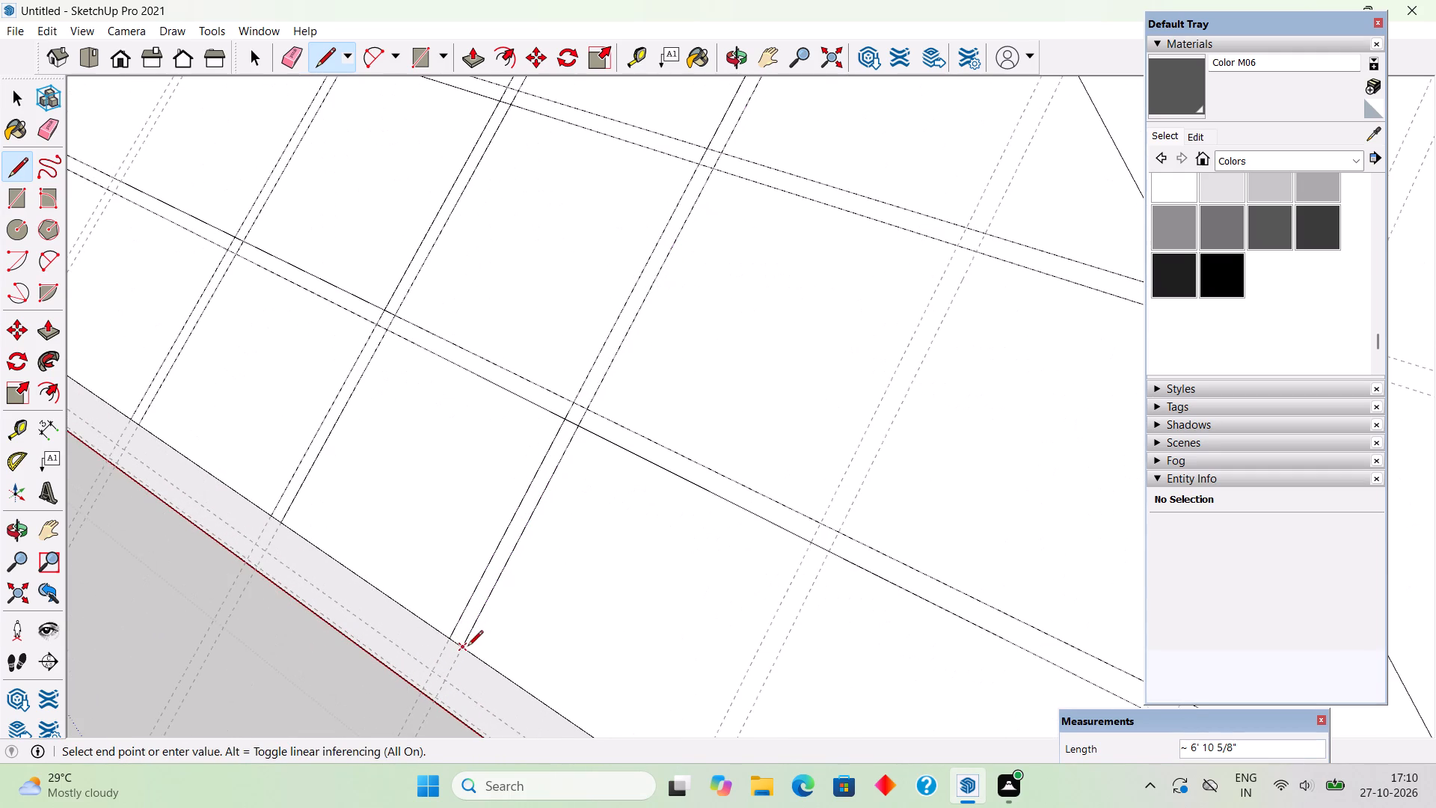
Trace both edges of the third downslope strip out from the central one, between eave and right-hand hip, about 5' 1" long.
{"action": "scroll", "coordinate": [449, 612], "scroll_direction": "down", "scroll_amount": 11}
{"action": "scroll", "coordinate": [496, 651], "scroll_direction": "up", "scroll_amount": 5}
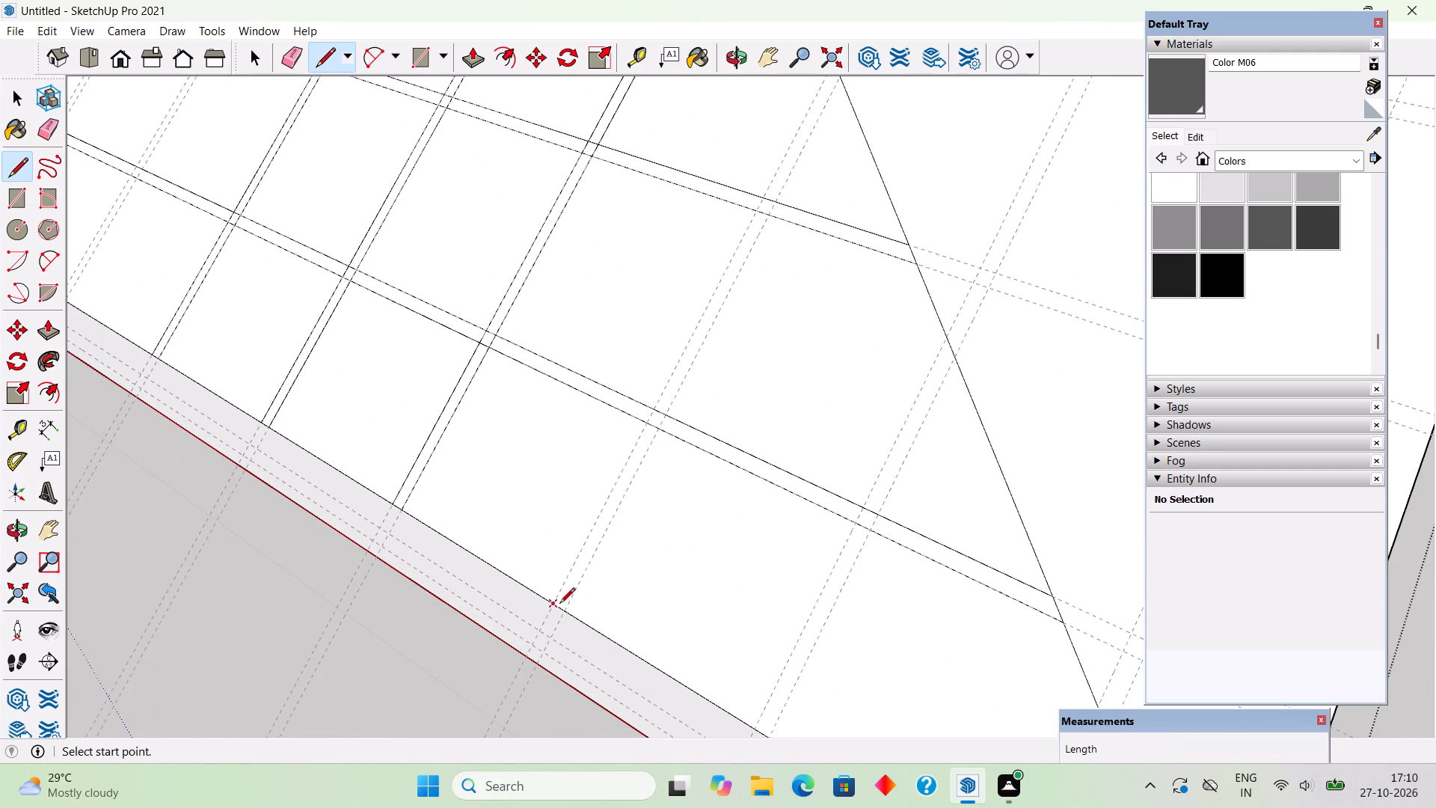
{"action": "left_click", "coordinate": [558, 605]}
{"action": "scroll", "coordinate": [556, 605], "scroll_direction": "down", "scroll_amount": 9}
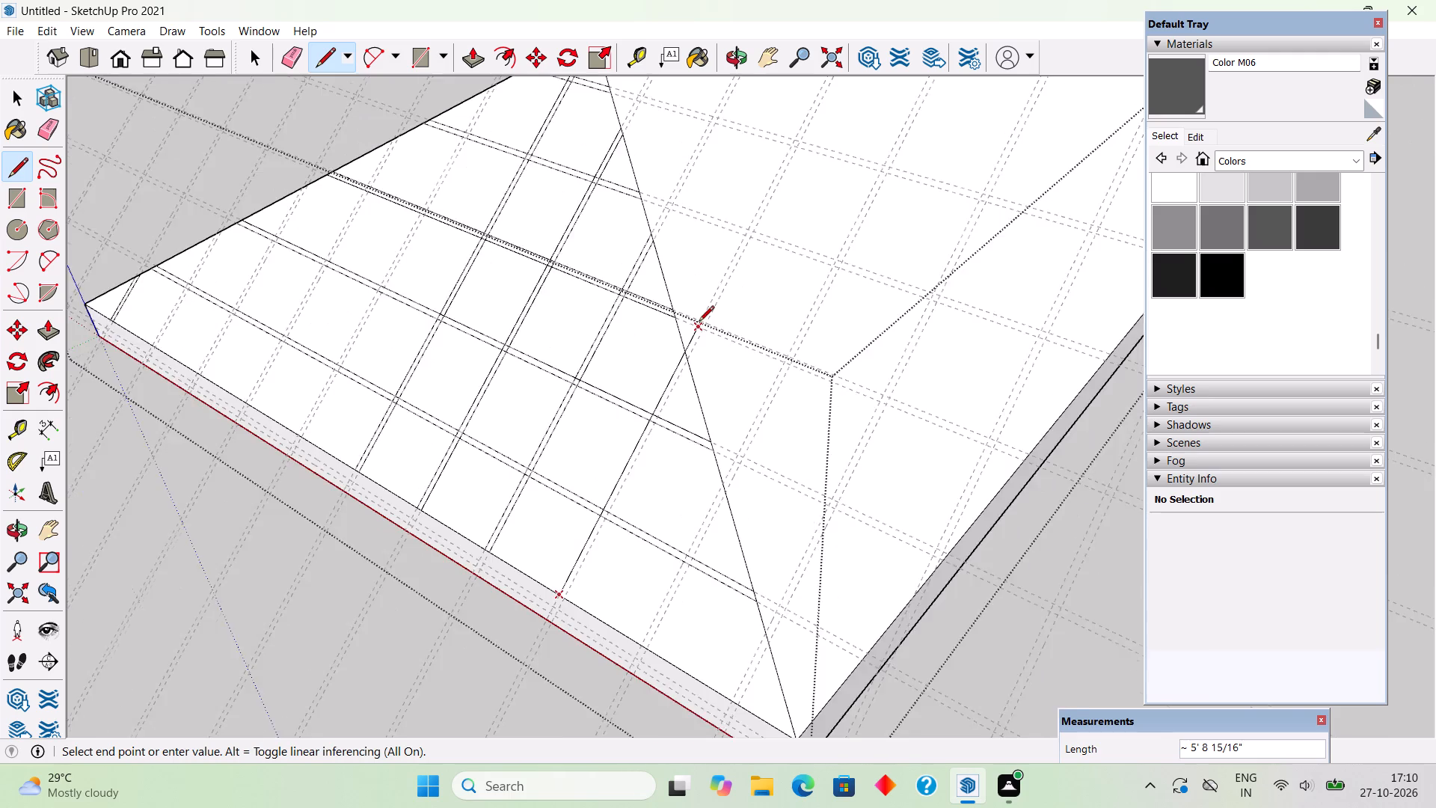
{"action": "scroll", "coordinate": [699, 322], "scroll_direction": "up", "scroll_amount": 7}
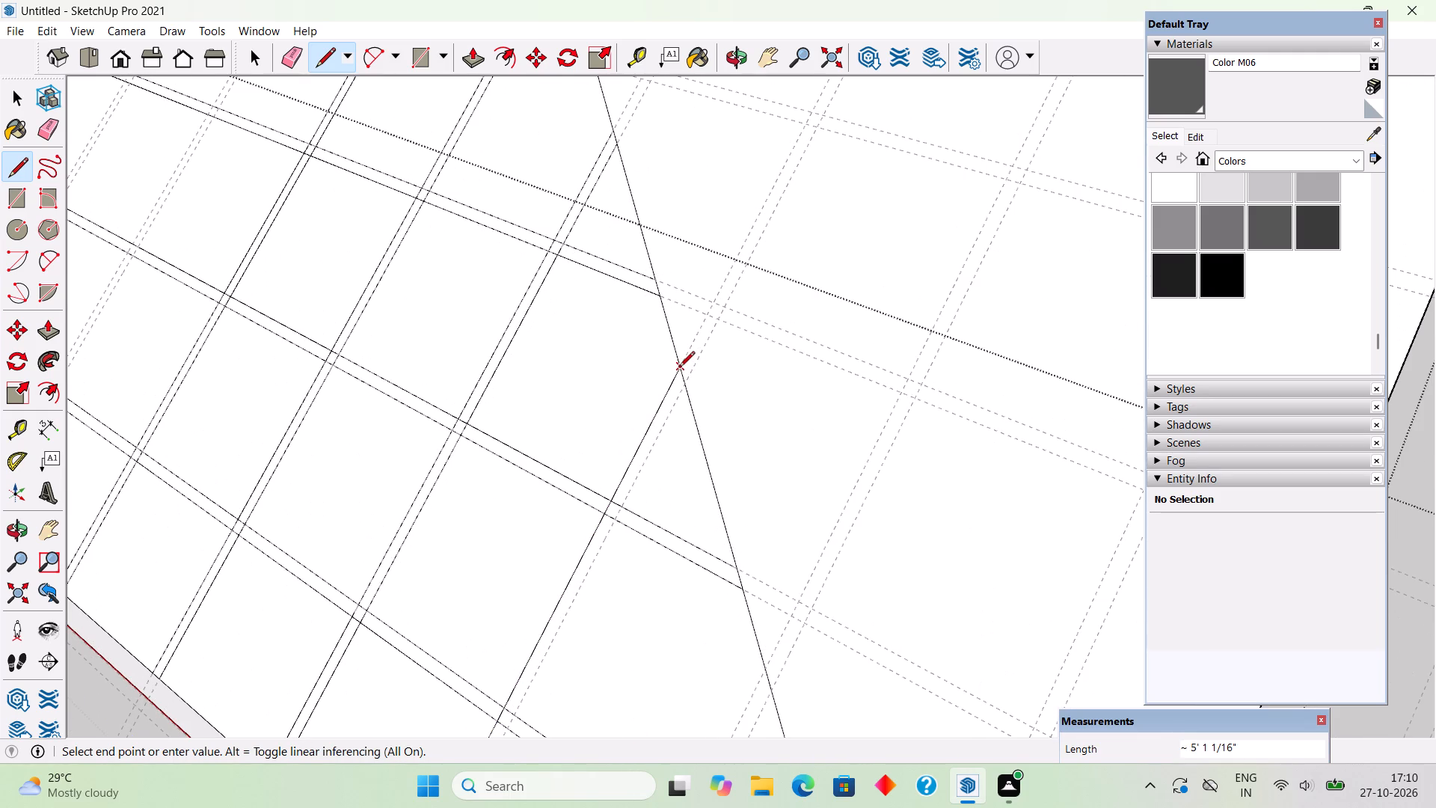
{"action": "left_click", "coordinate": [679, 368]}
{"action": "left_click", "coordinate": [687, 391]}
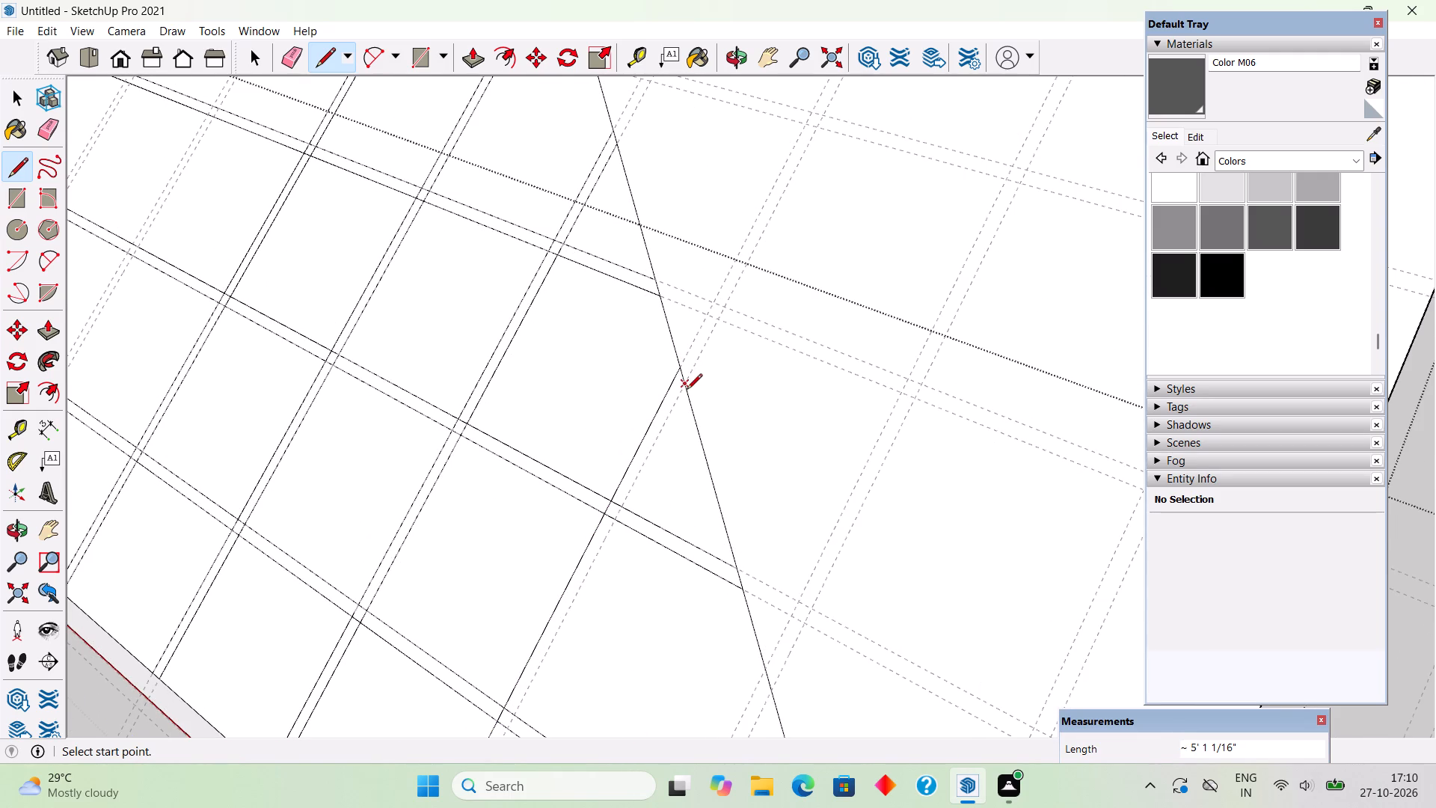
{"action": "scroll", "coordinate": [687, 391], "scroll_direction": "down", "scroll_amount": 8}
{"action": "scroll", "coordinate": [565, 679], "scroll_direction": "up", "scroll_amount": 5}
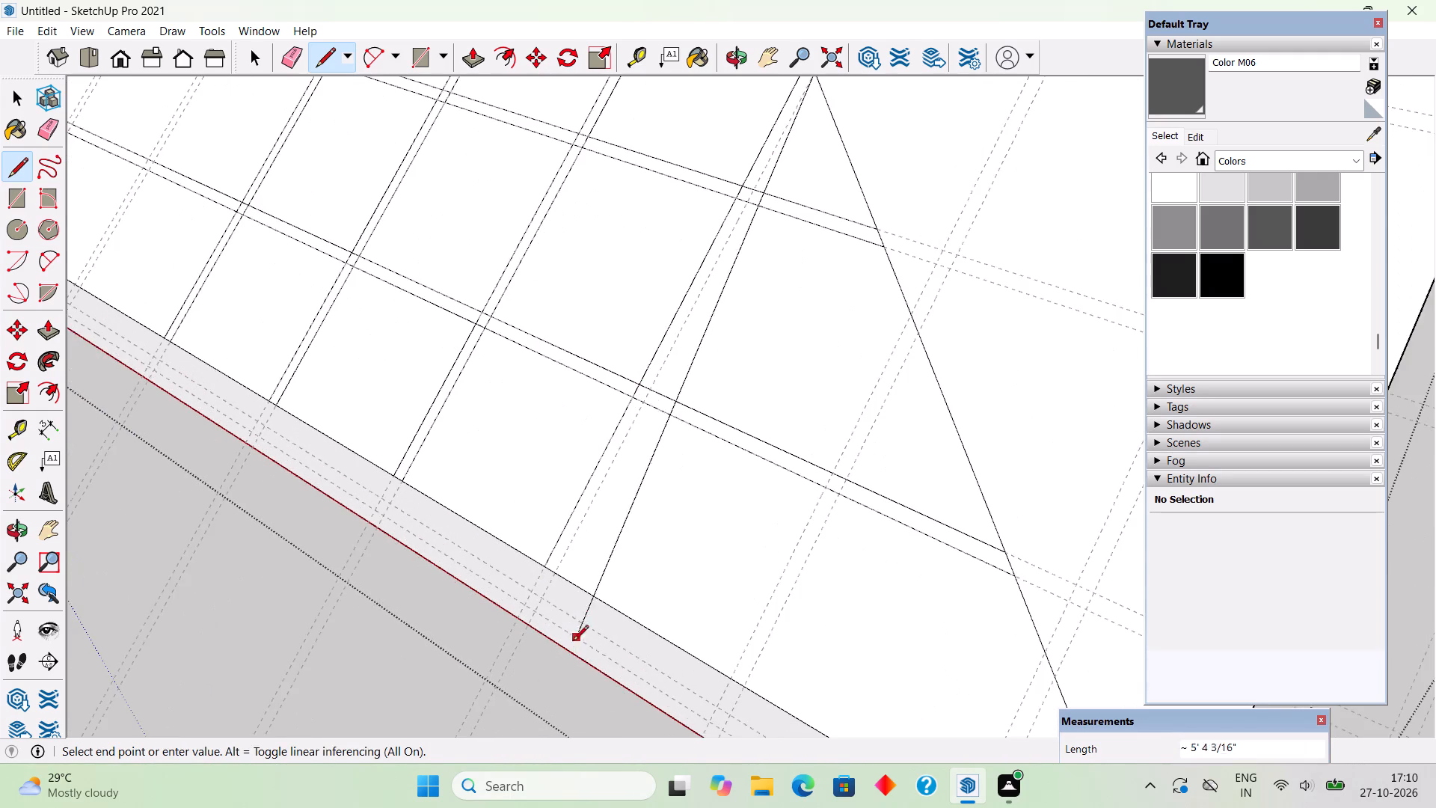
{"action": "scroll", "coordinate": [580, 593], "scroll_direction": "up", "scroll_amount": 4}
{"action": "left_click", "coordinate": [546, 565]}
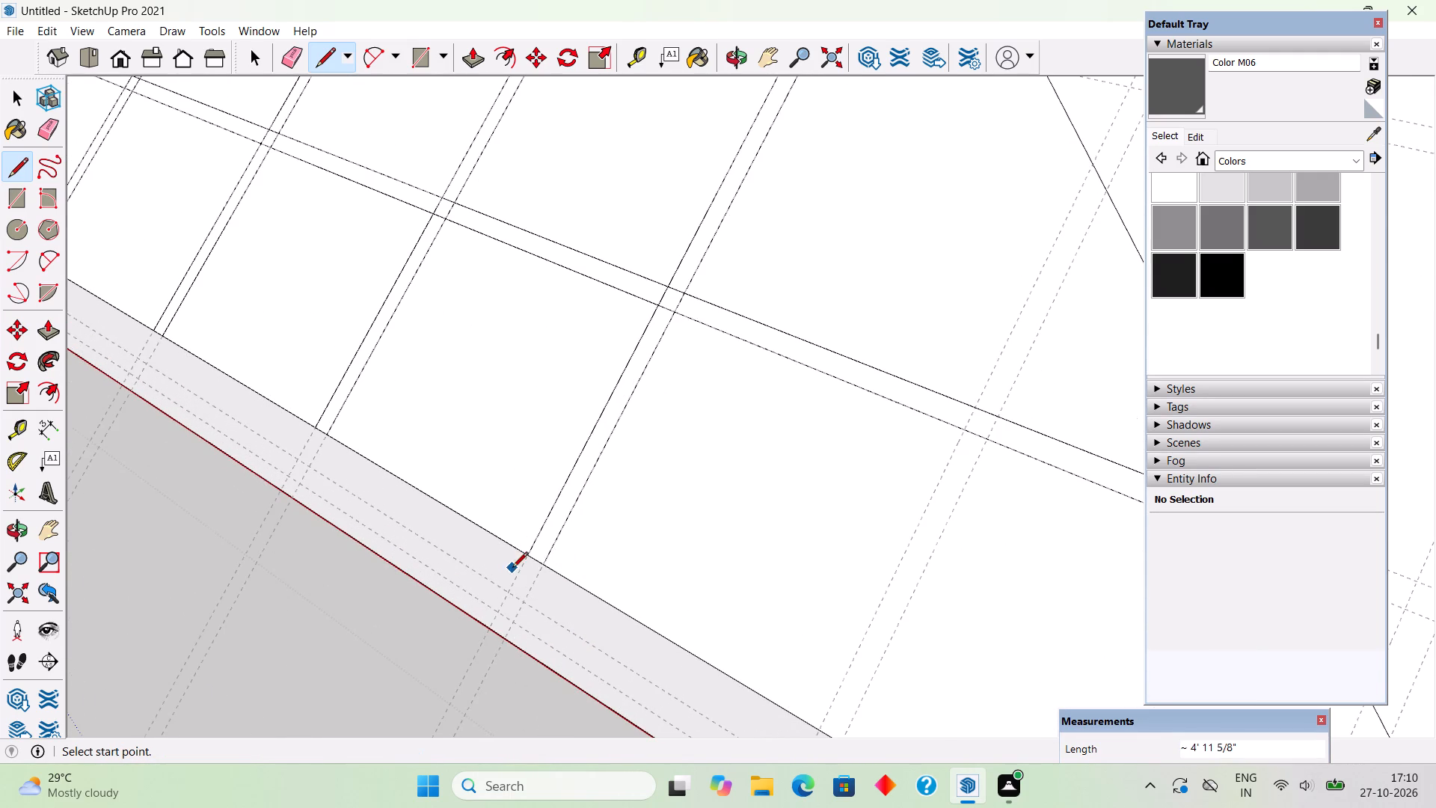
Trace both edges of the fourth downslope strip out from the central one, between eave and right-hand hip, about 3' long.
{"action": "scroll", "coordinate": [512, 569], "scroll_direction": "down", "scroll_amount": 5}
{"action": "scroll", "coordinate": [693, 666], "scroll_direction": "up", "scroll_amount": 1}
{"action": "left_click", "coordinate": [688, 661]}
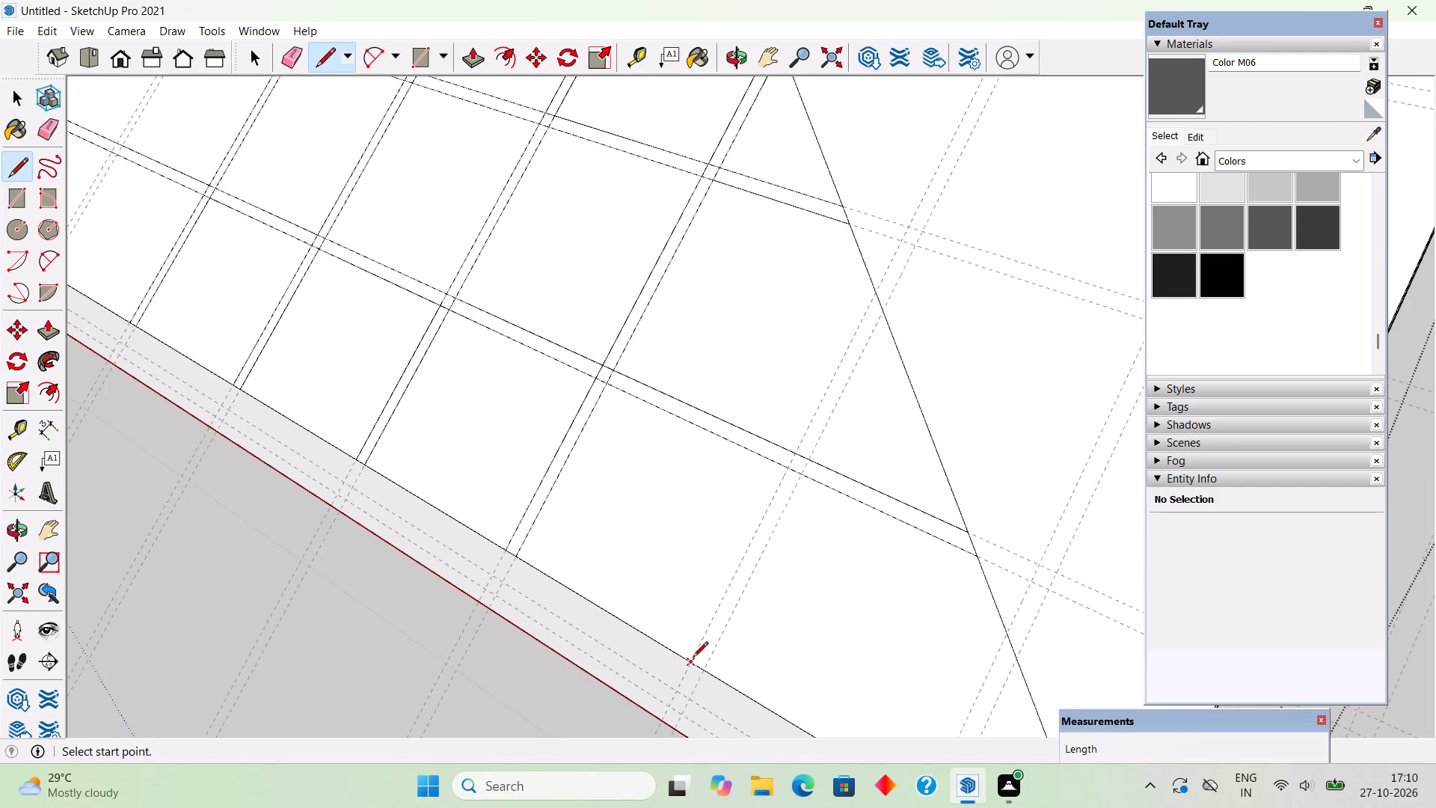
{"action": "left_click", "coordinate": [877, 296]}
{"action": "left_click", "coordinate": [886, 316]}
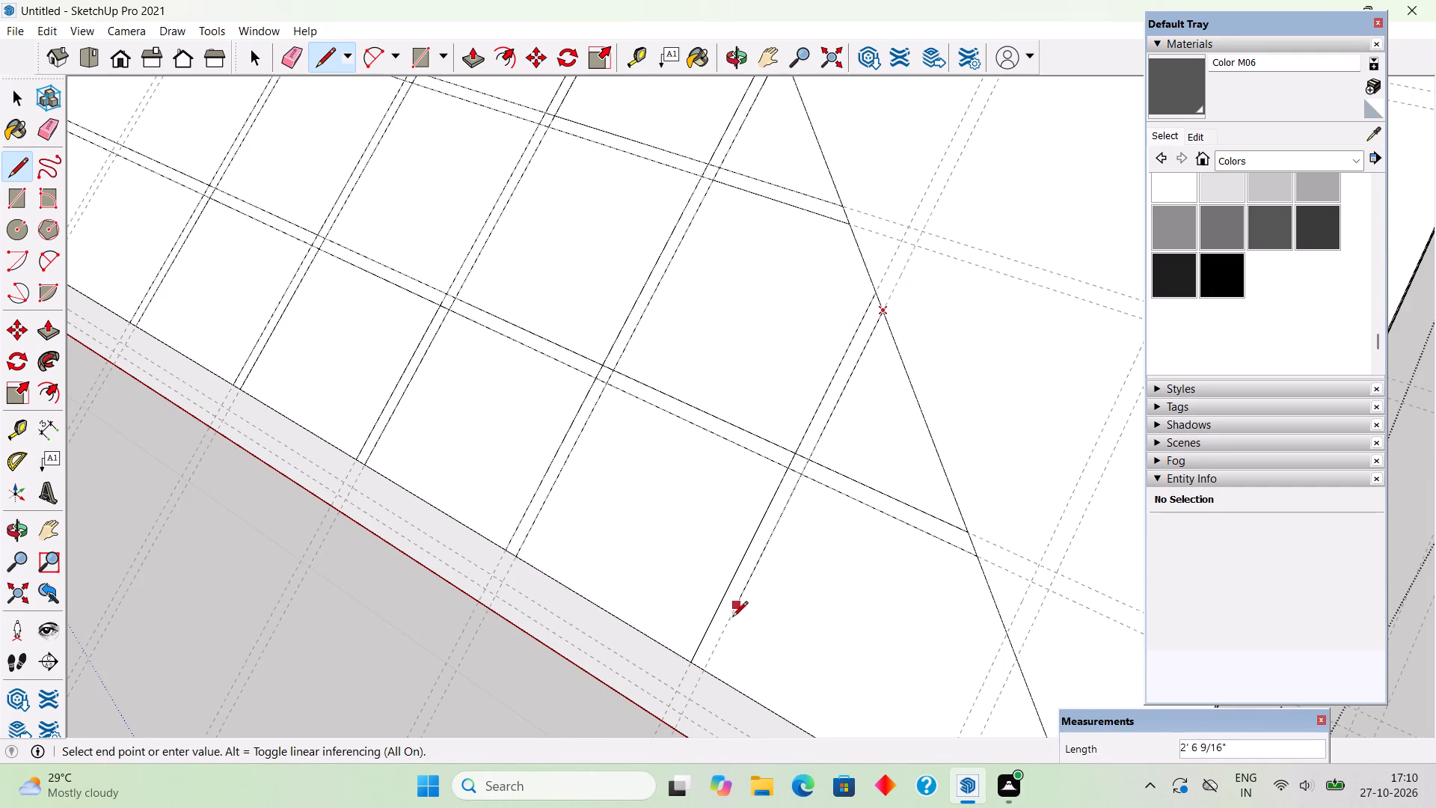
{"action": "left_click", "coordinate": [706, 669]}
Trace both edges of the last short downslope strip near the right-hand eave corner, from eave to hip, about 1' 3" long.
{"action": "scroll", "coordinate": [586, 477], "scroll_direction": "down", "scroll_amount": 6}
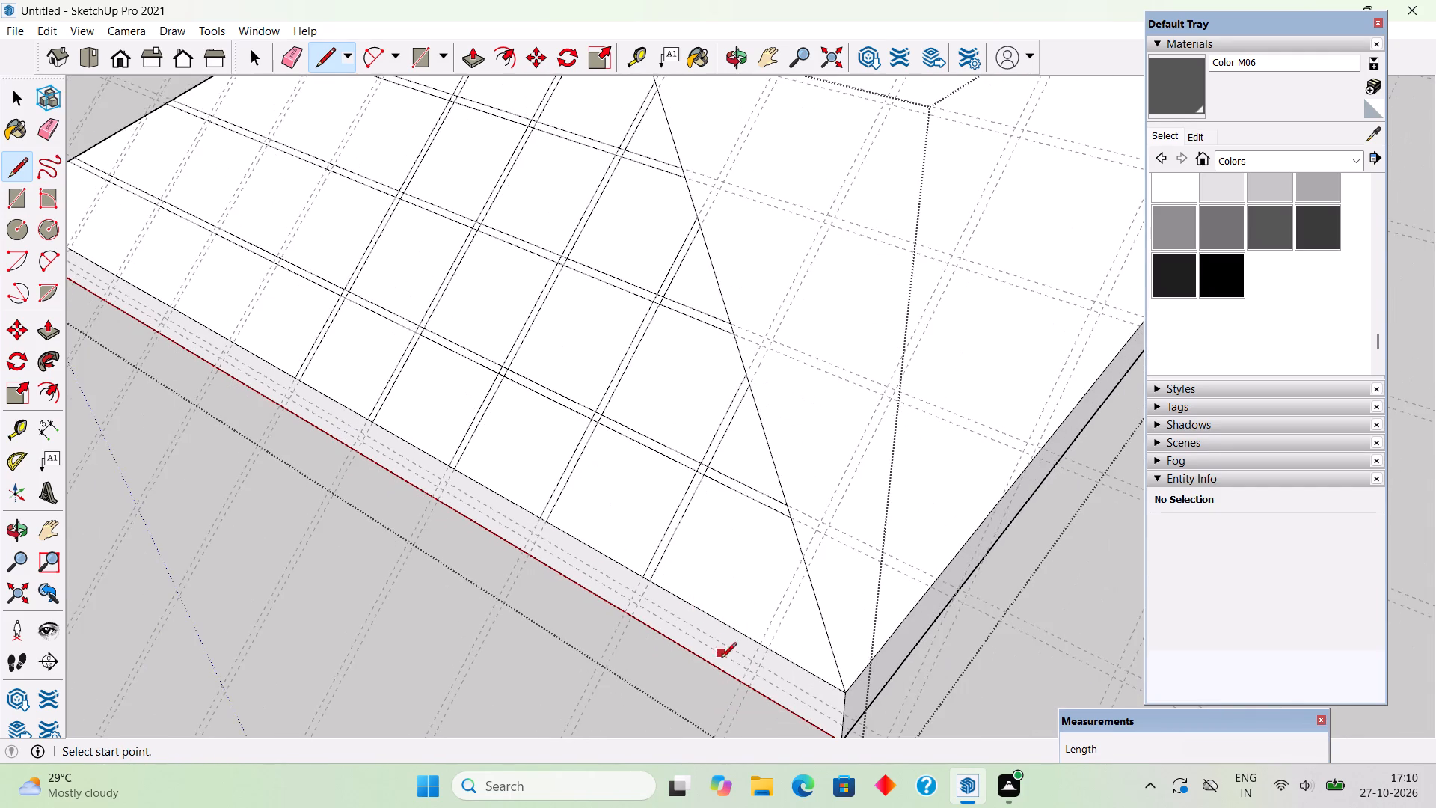
{"action": "scroll", "coordinate": [735, 680], "scroll_direction": "up", "scroll_amount": 5}
{"action": "left_click", "coordinate": [777, 616]}
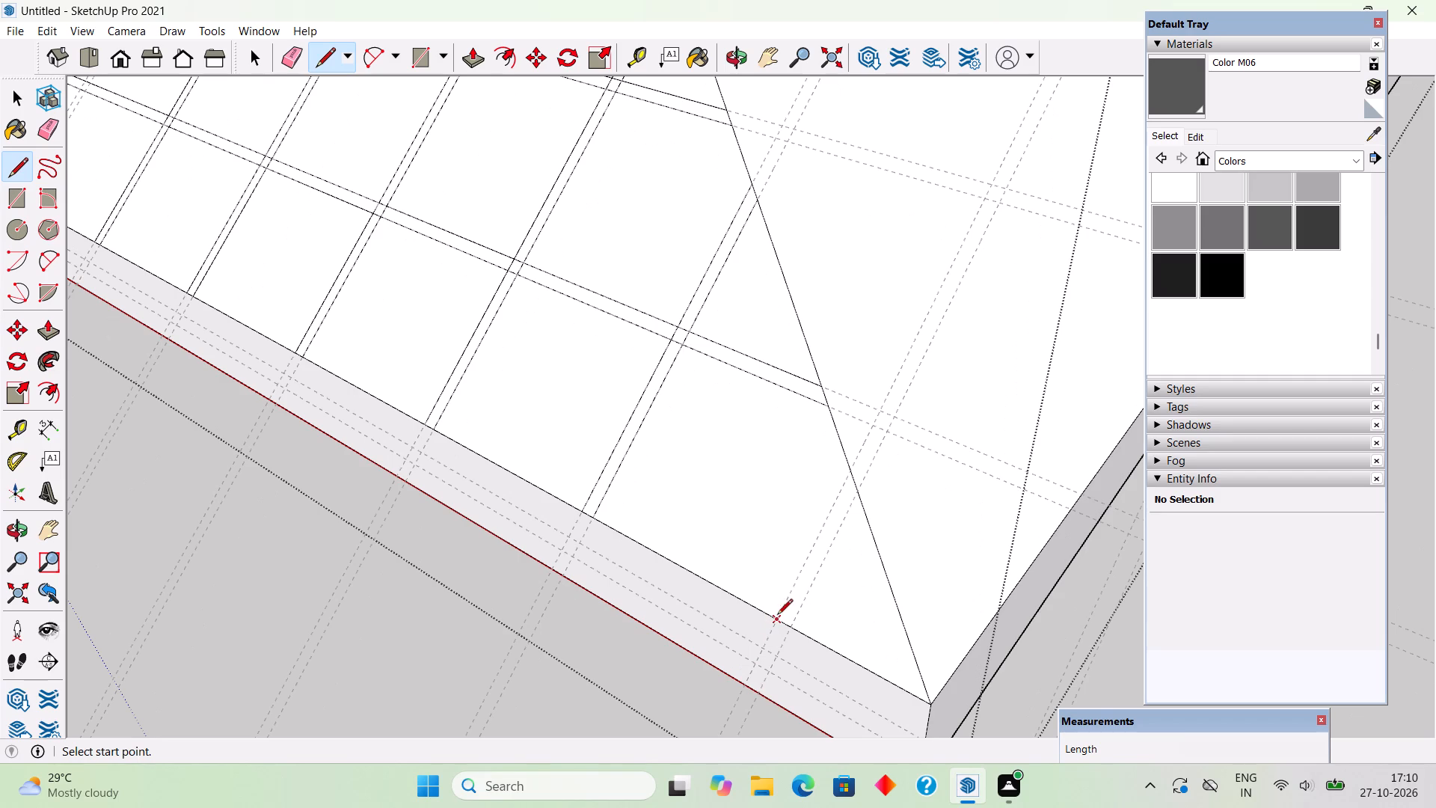
{"action": "left_click", "coordinate": [847, 471]}
{"action": "left_click", "coordinate": [856, 493]}
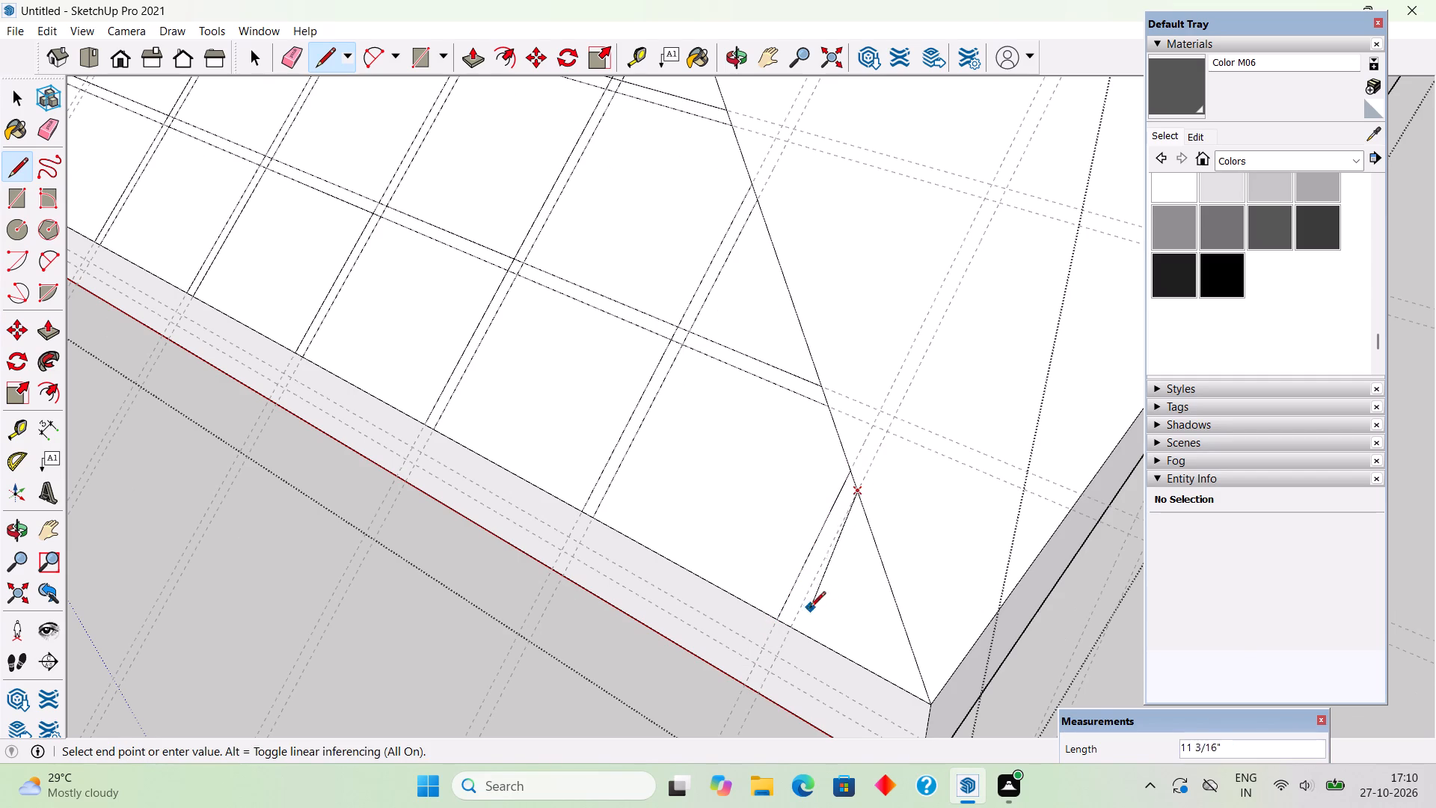
{"action": "left_click", "coordinate": [793, 625]}
{"action": "scroll", "coordinate": [787, 652], "scroll_direction": "down", "scroll_amount": 4}
{"action": "key", "text": "space"}
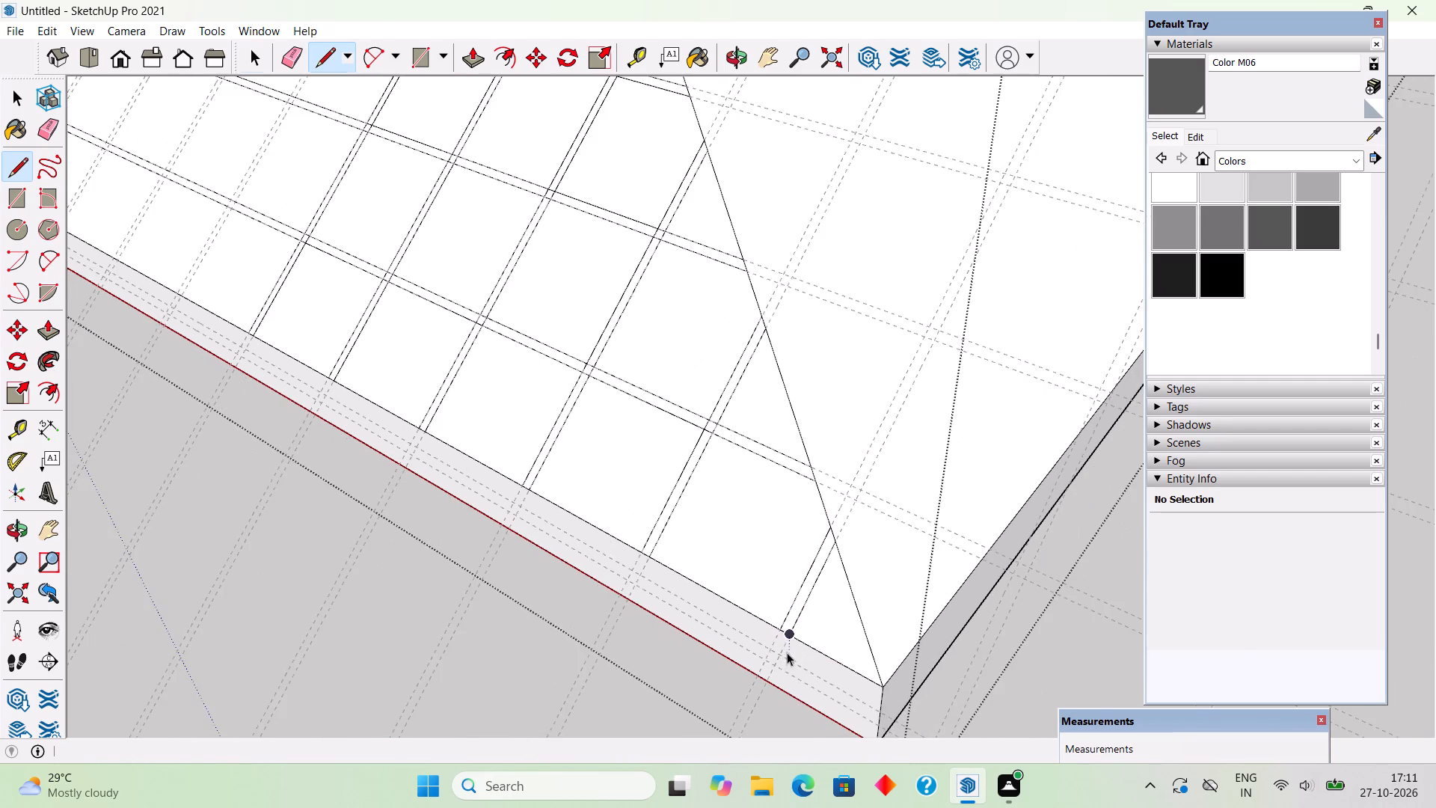
{"action": "scroll", "coordinate": [925, 543], "scroll_direction": "down", "scroll_amount": 5}
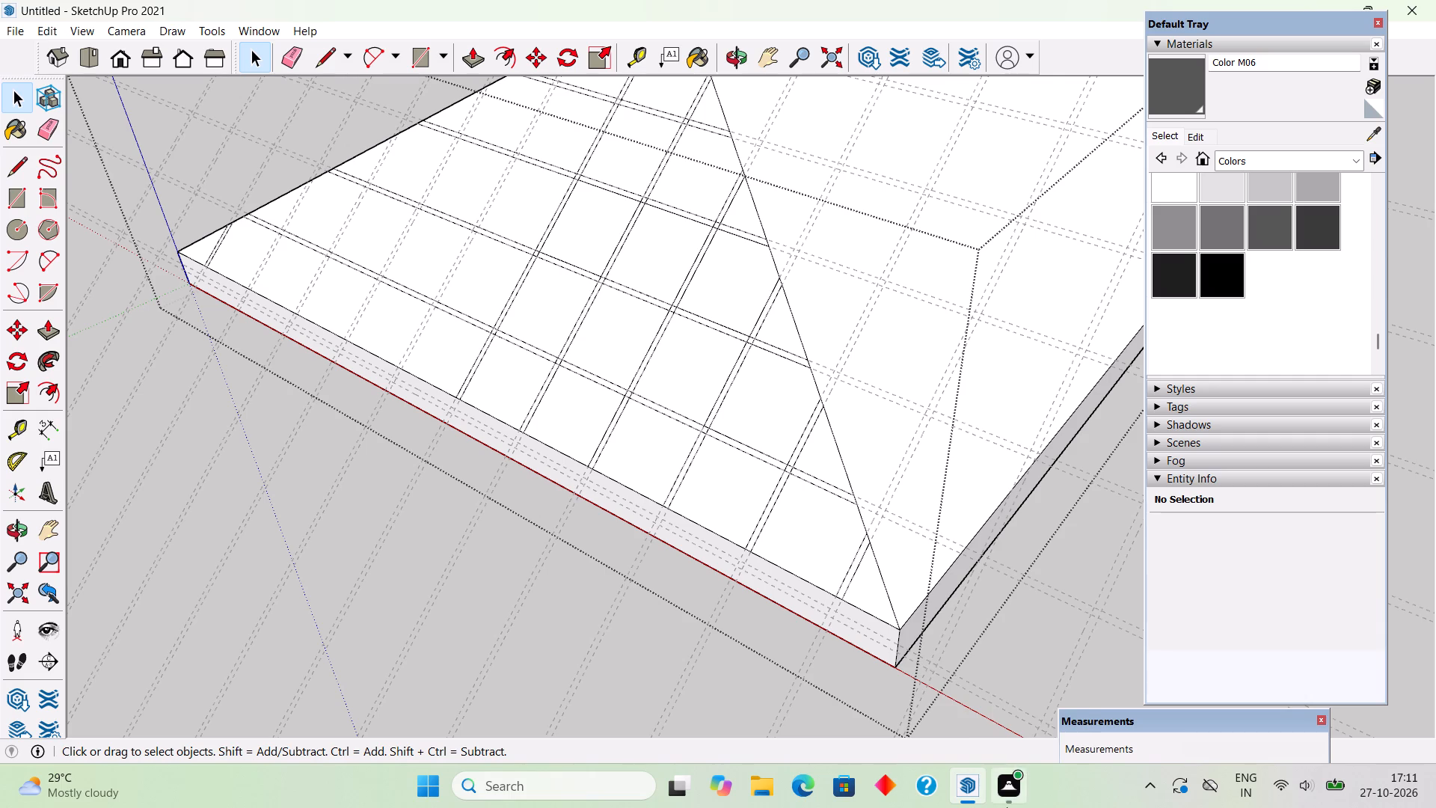
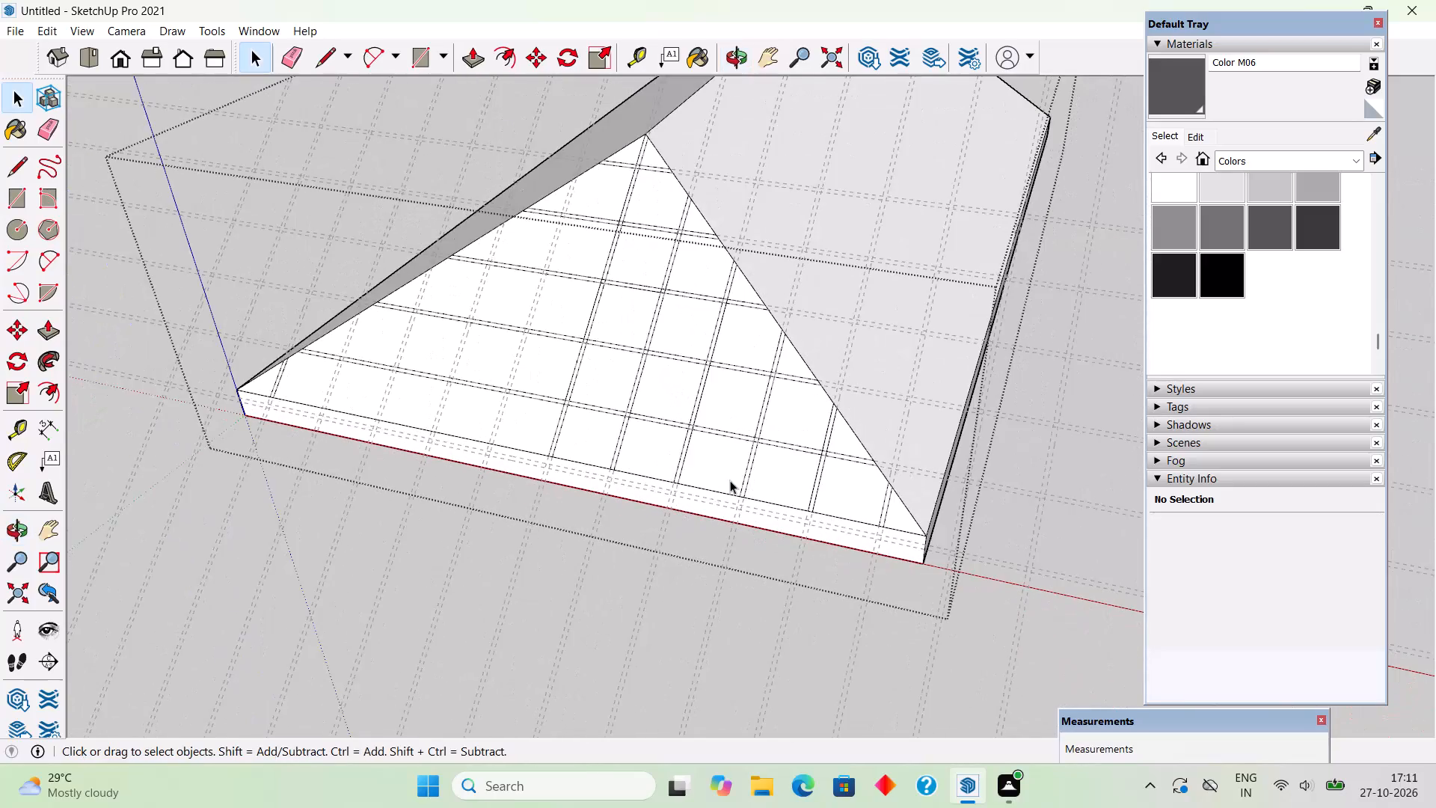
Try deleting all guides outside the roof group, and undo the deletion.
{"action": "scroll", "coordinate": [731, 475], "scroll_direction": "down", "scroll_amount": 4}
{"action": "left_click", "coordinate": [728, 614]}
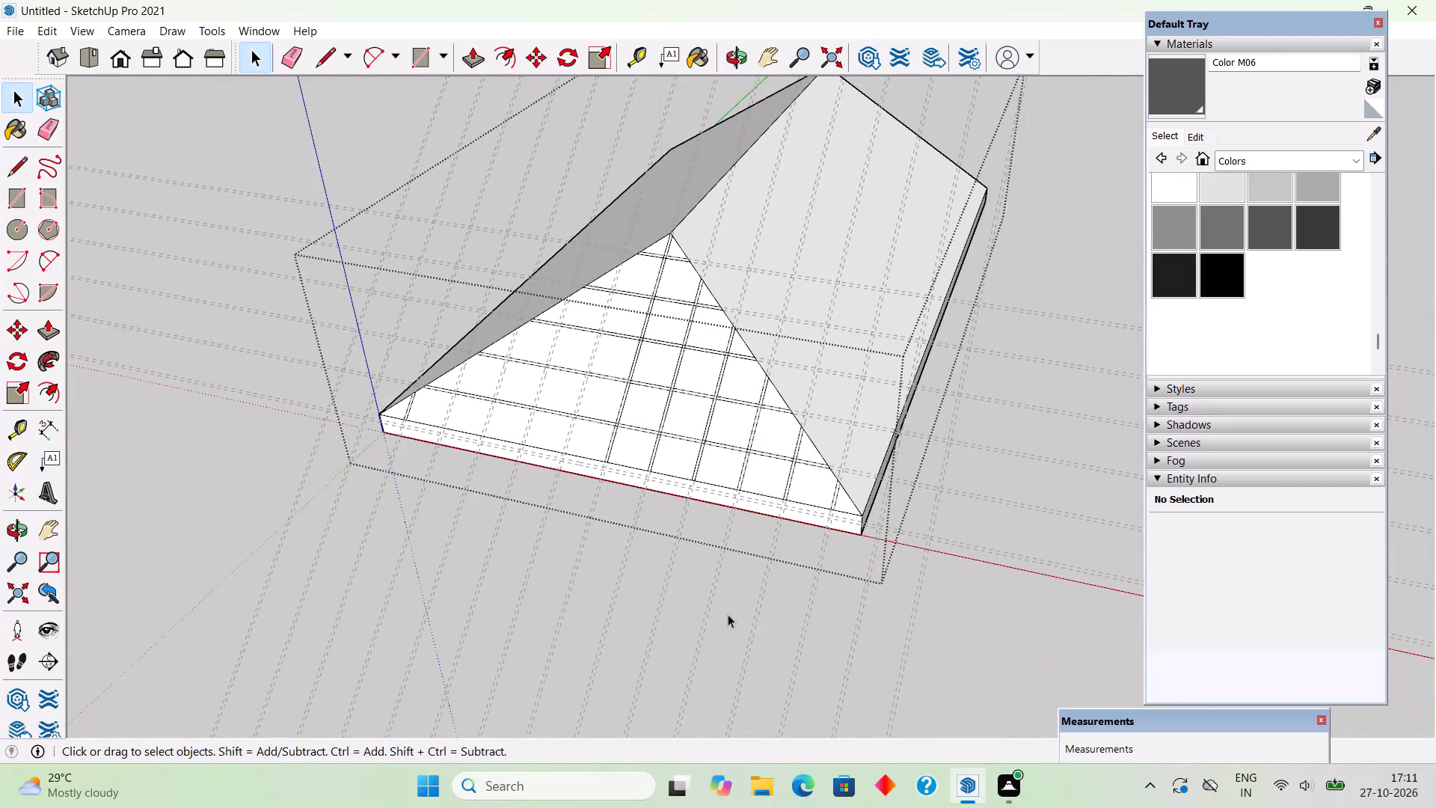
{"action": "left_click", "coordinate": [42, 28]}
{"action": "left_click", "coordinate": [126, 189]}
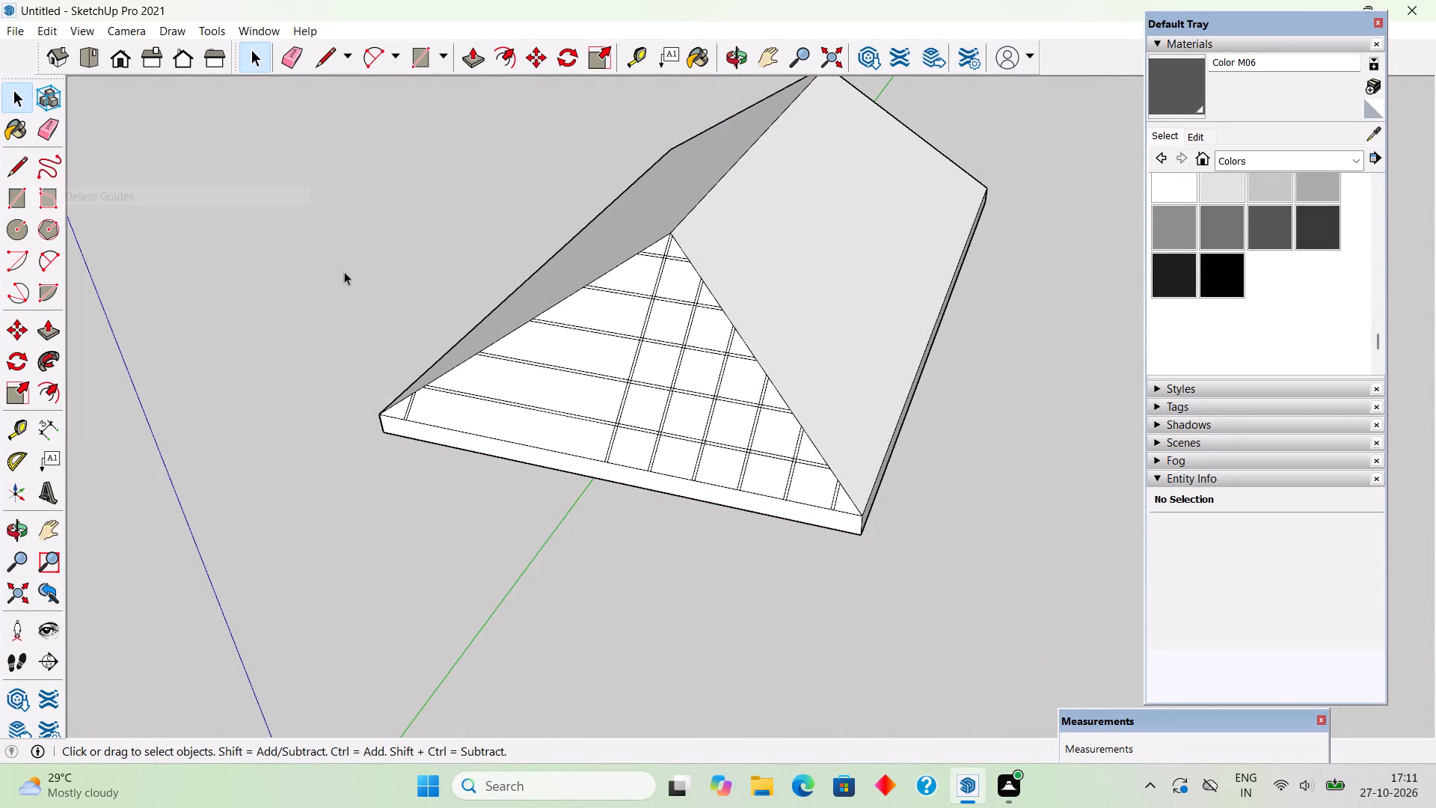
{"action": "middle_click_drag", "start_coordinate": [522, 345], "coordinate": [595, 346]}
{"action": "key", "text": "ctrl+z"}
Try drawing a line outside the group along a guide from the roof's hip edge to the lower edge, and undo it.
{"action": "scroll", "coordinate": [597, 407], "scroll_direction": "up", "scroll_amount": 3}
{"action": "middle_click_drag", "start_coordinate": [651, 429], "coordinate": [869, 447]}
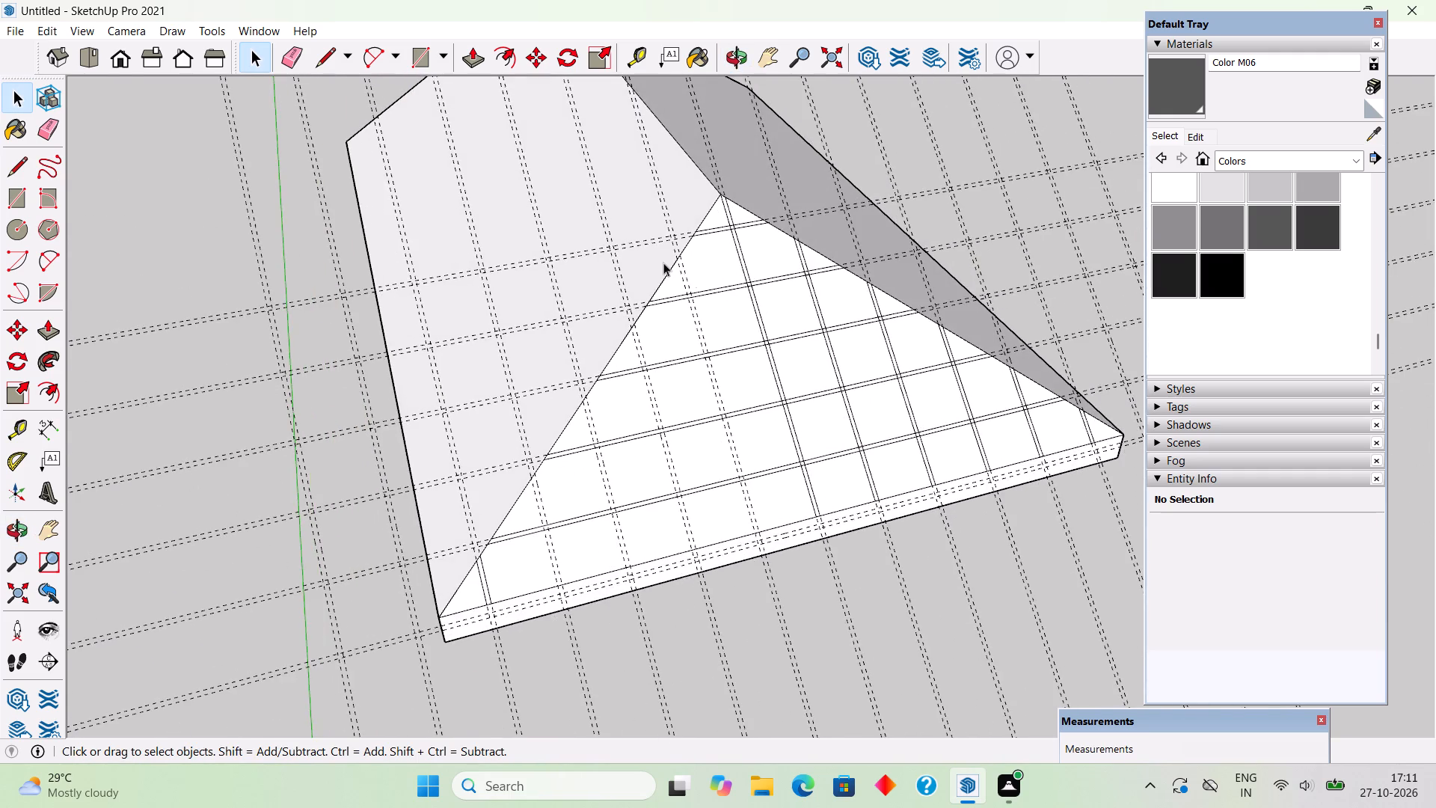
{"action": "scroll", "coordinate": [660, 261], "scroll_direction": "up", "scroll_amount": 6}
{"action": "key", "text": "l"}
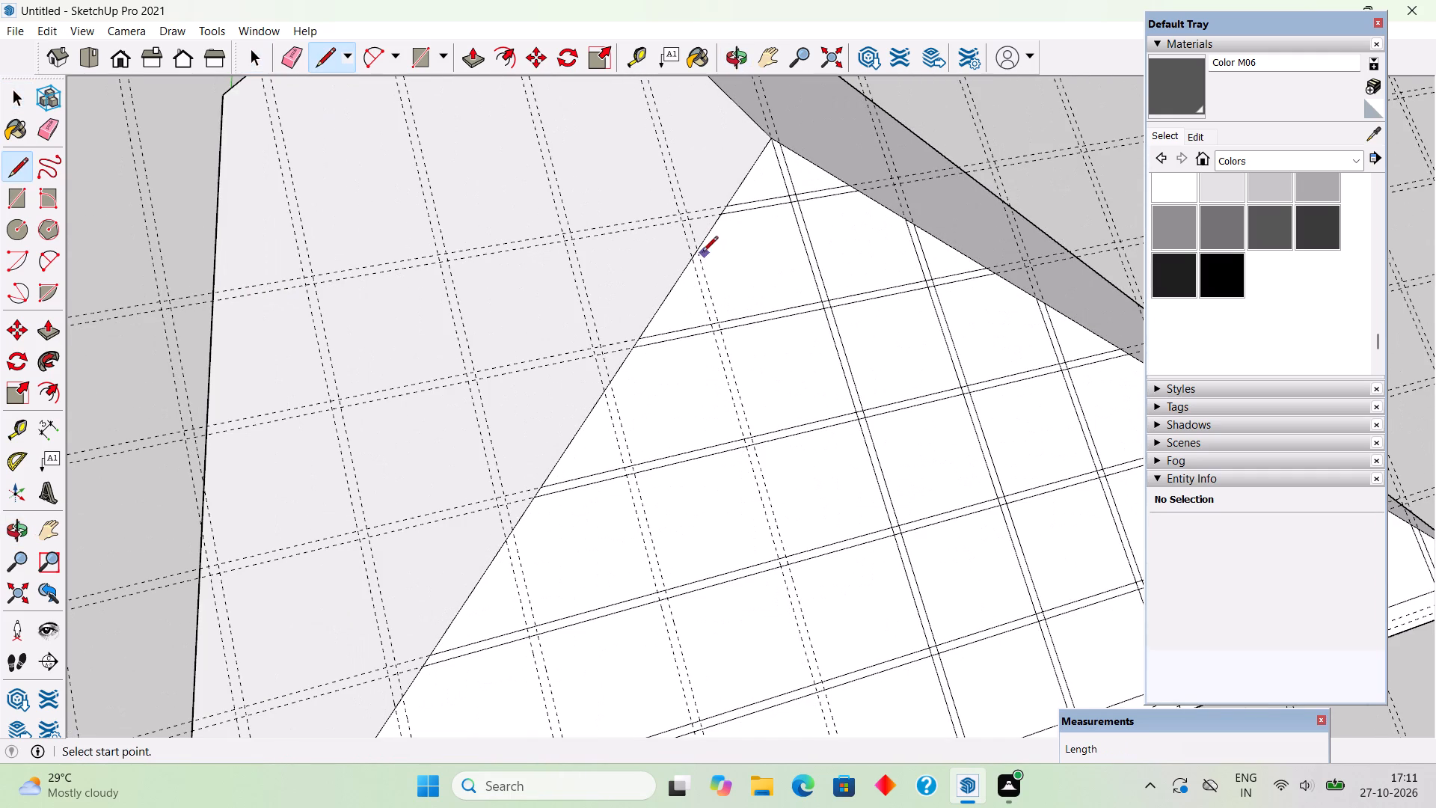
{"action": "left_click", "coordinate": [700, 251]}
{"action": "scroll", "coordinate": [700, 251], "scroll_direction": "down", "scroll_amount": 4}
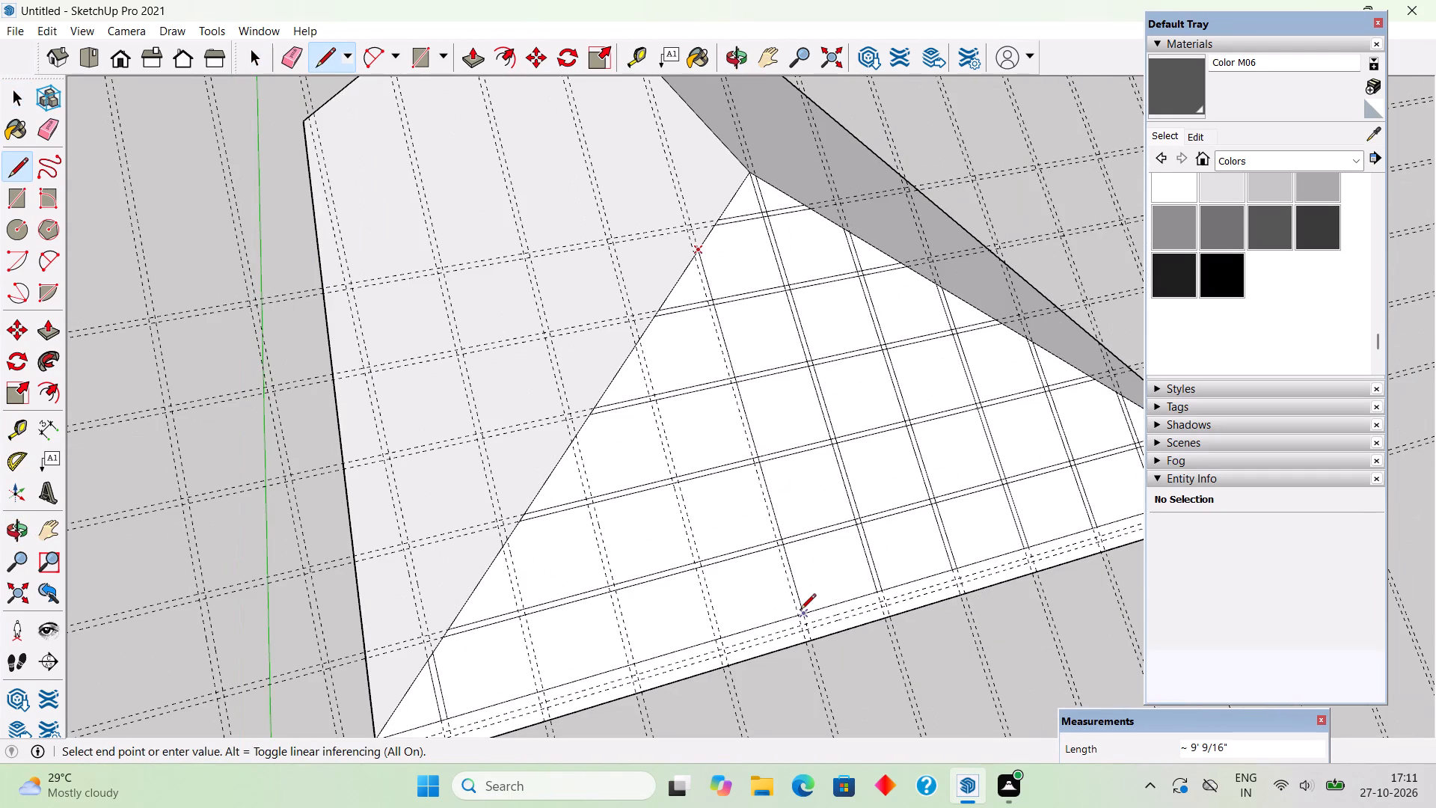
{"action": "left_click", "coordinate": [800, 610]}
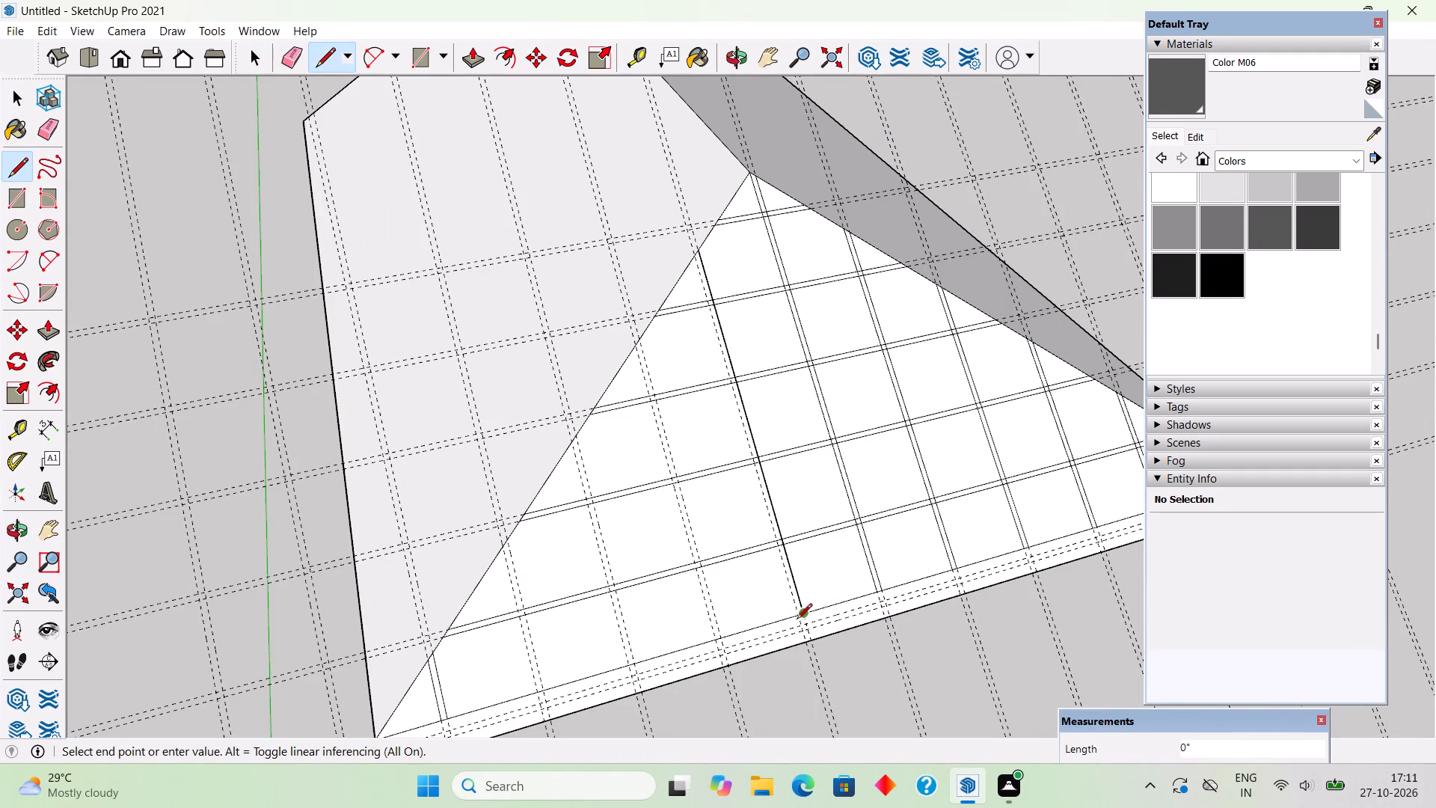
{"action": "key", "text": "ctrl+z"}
Inside the roof group, trace the guide pair nearest the apex from hip to lower edge with lines about 9' 1/2" and 8' 11" long.
{"action": "key", "text": "space"}
{"action": "double_click", "coordinate": [733, 493]}
{"action": "left_click", "coordinate": [733, 493]}
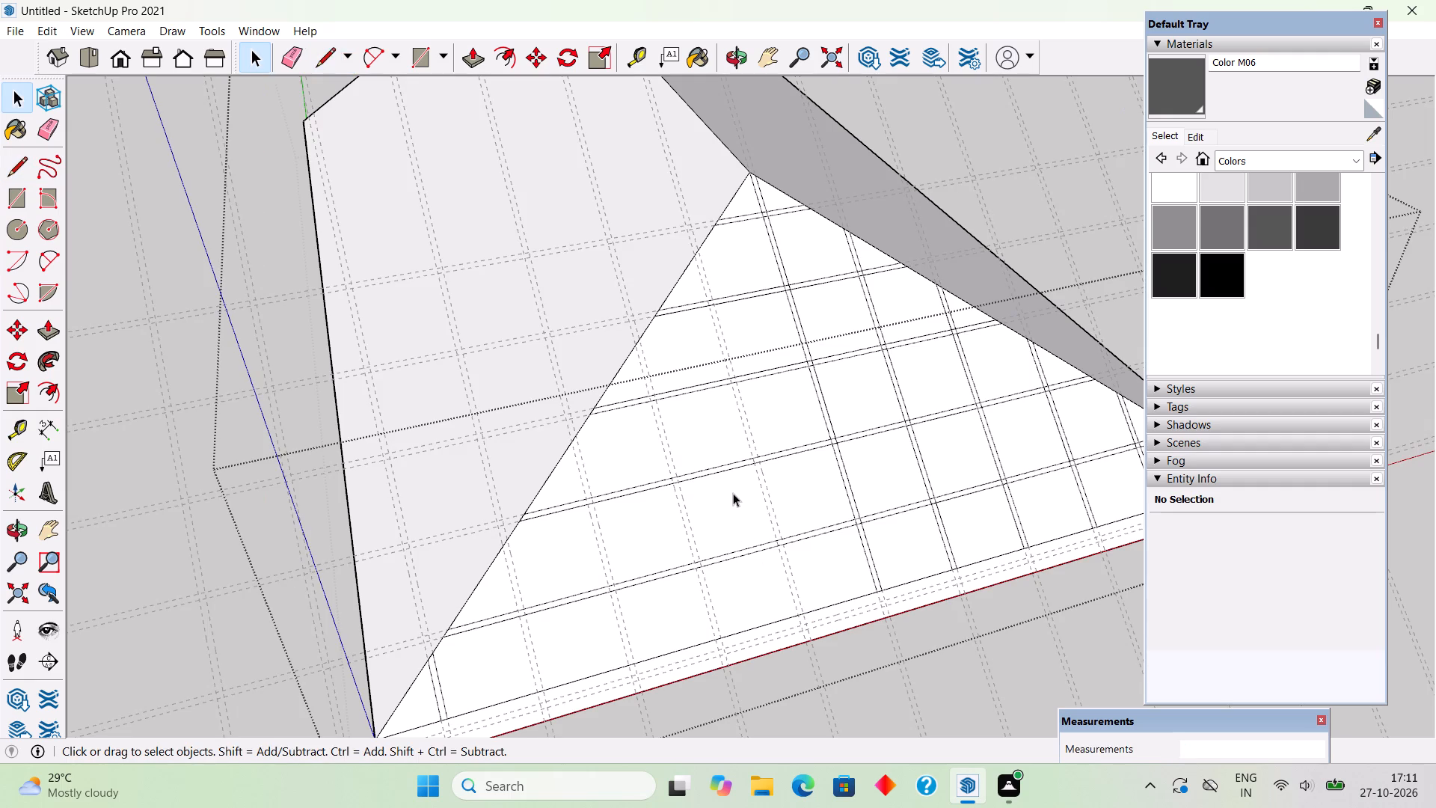
{"action": "key", "text": "l"}
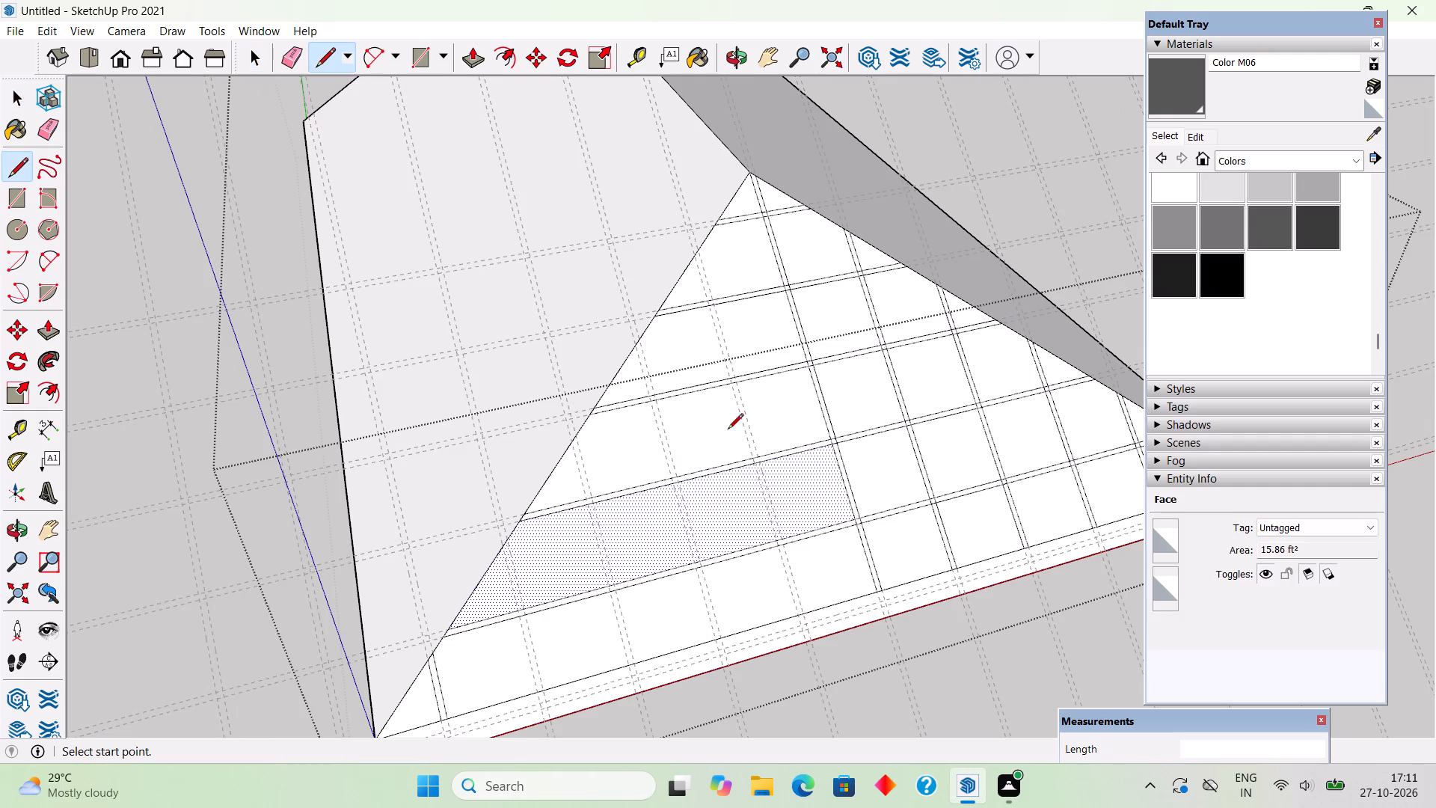
{"action": "scroll", "coordinate": [716, 255], "scroll_direction": "up", "scroll_amount": 4}
{"action": "left_click", "coordinate": [695, 251]}
{"action": "scroll", "coordinate": [716, 352], "scroll_direction": "down", "scroll_amount": 2}
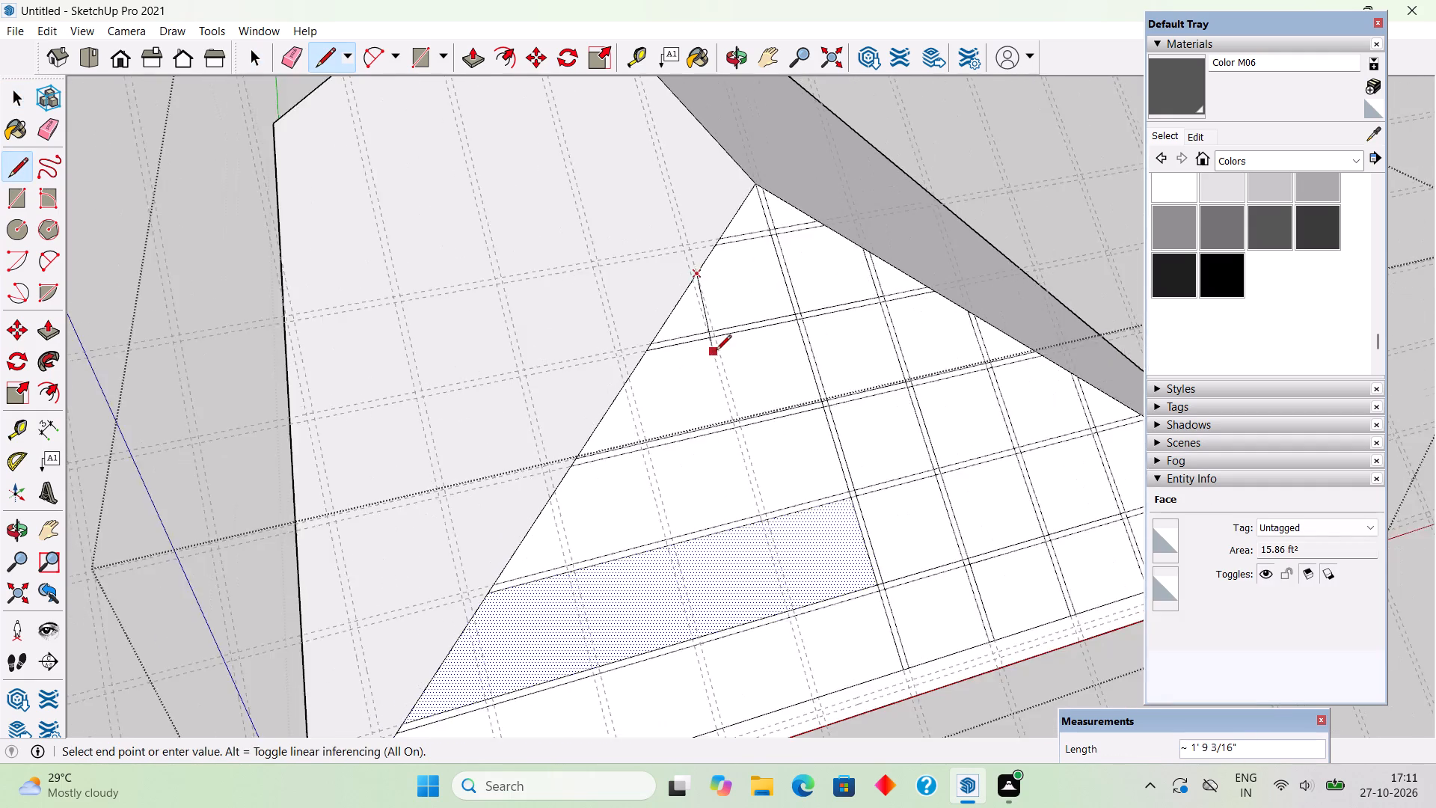
{"action": "scroll", "coordinate": [716, 352], "scroll_direction": "down", "scroll_amount": 5}
{"action": "scroll", "coordinate": [782, 603], "scroll_direction": "up", "scroll_amount": 5}
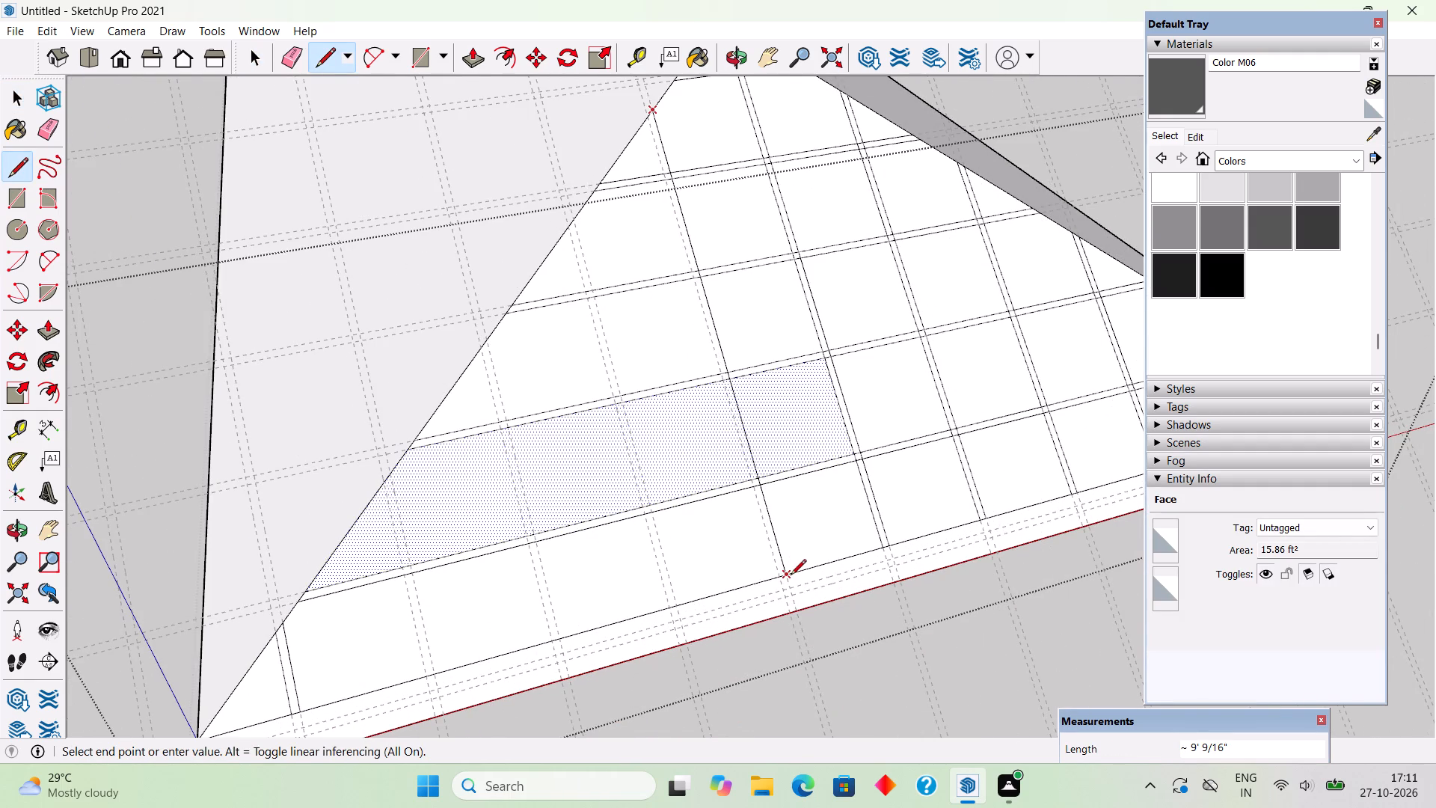
{"action": "scroll", "coordinate": [791, 576], "scroll_direction": "up", "scroll_amount": 4}
{"action": "left_click", "coordinate": [783, 576]}
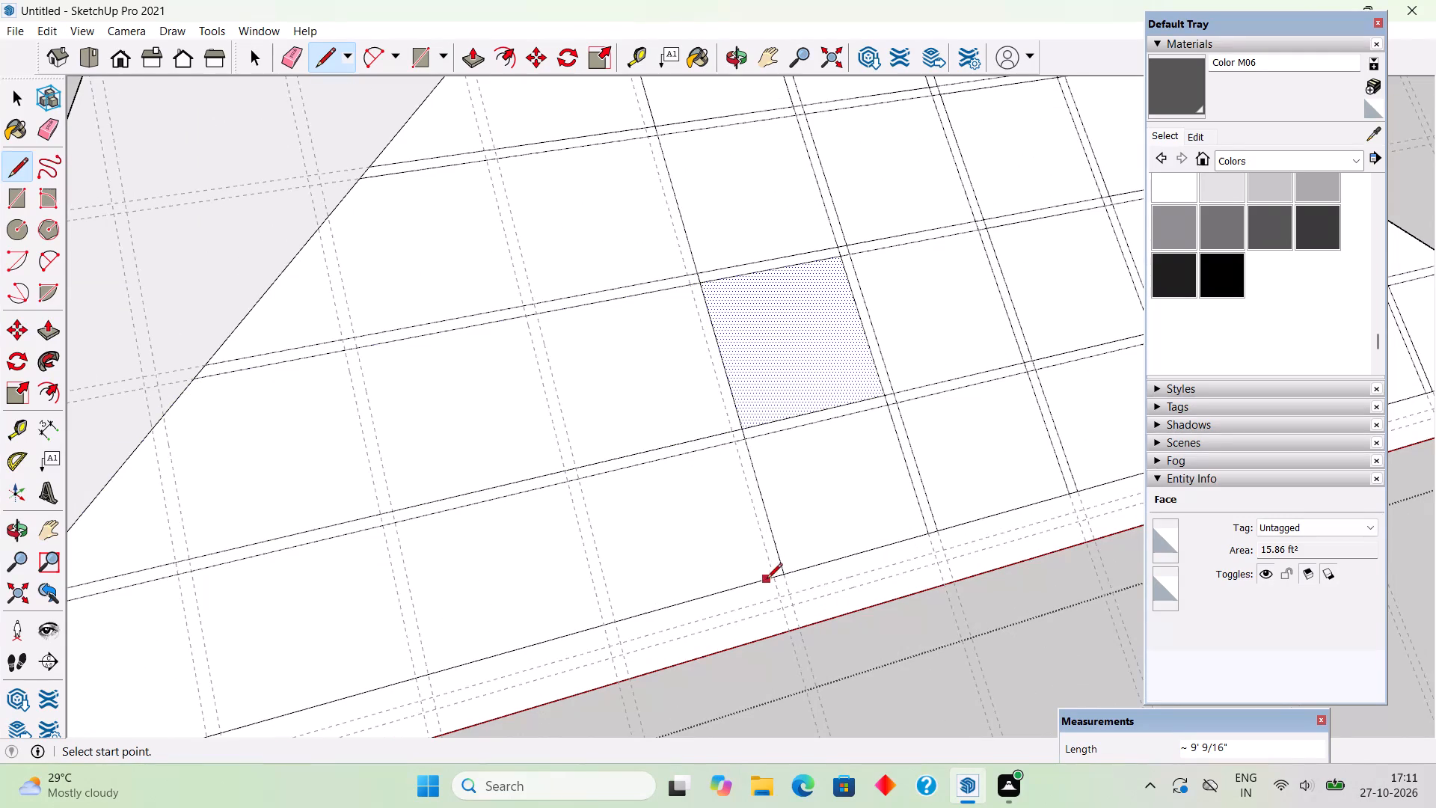
{"action": "left_click", "coordinate": [771, 580]}
{"action": "scroll", "coordinate": [761, 552], "scroll_direction": "down", "scroll_amount": 6}
{"action": "scroll", "coordinate": [622, 180], "scroll_direction": "up", "scroll_amount": 3}
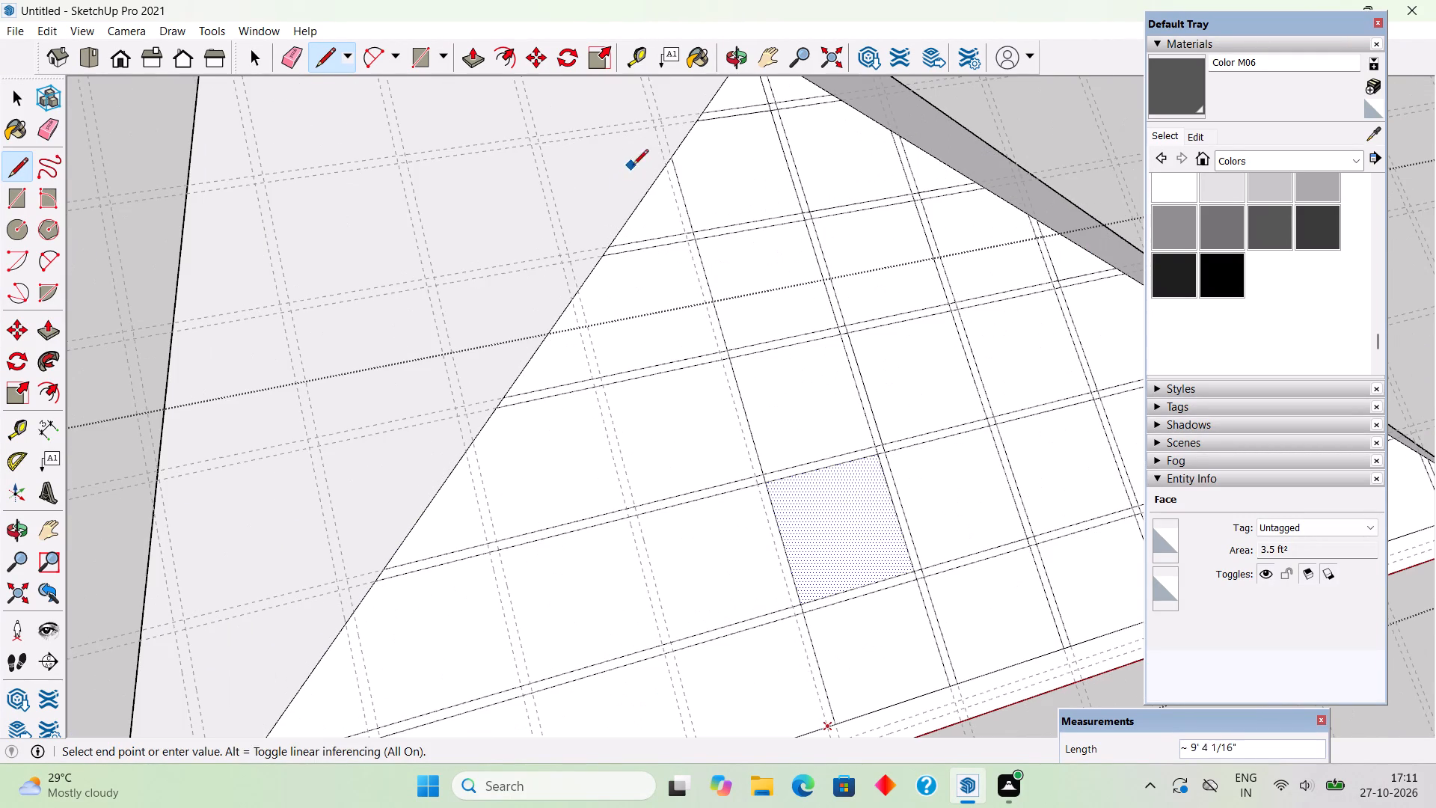
{"action": "scroll", "coordinate": [663, 168], "scroll_direction": "up", "scroll_amount": 5}
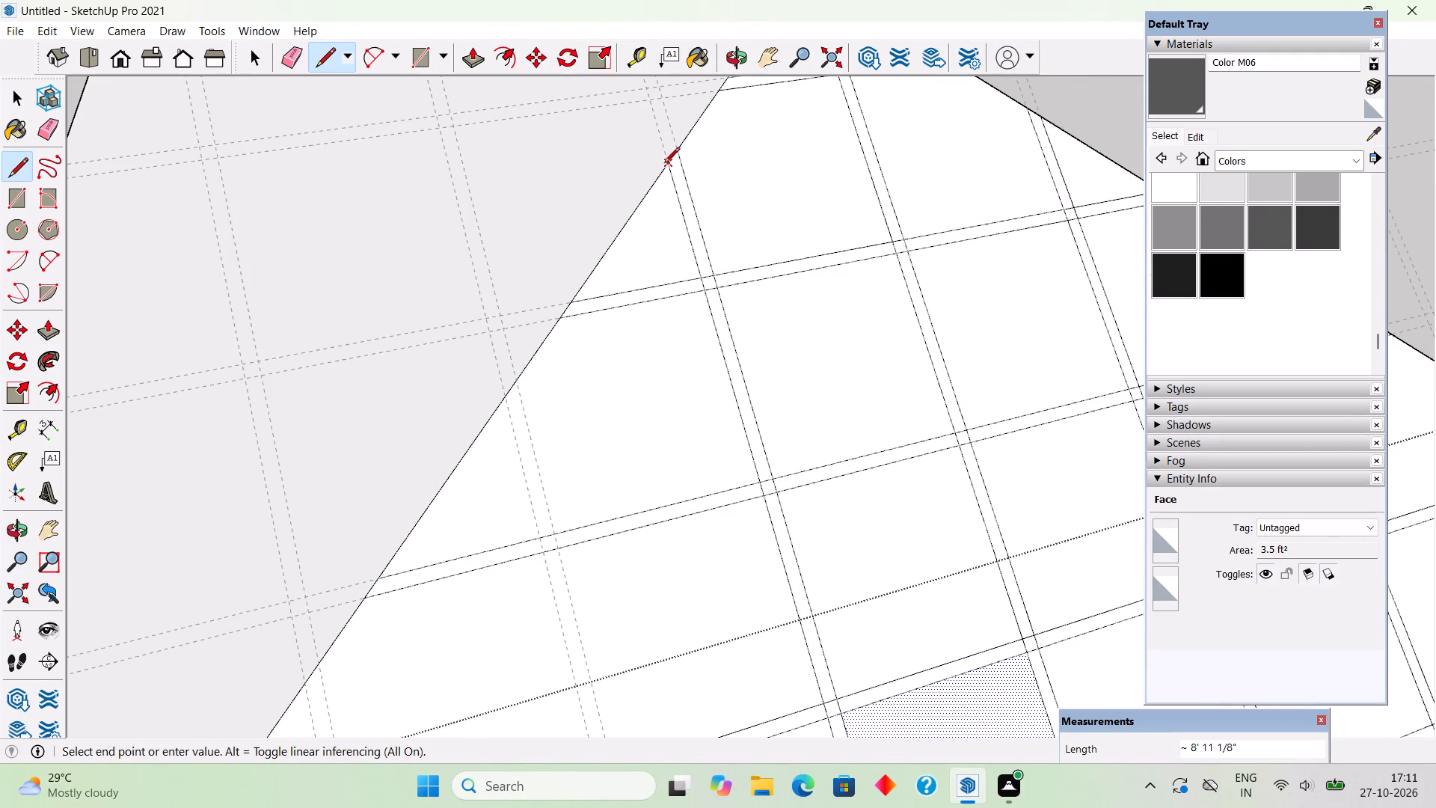
{"action": "left_click", "coordinate": [664, 163]}
Trace the next guide pair toward the eave corner with lines about 7' 1 1/2" and 7' long between hip and lower edge.
{"action": "left_click", "coordinate": [513, 380]}
{"action": "scroll", "coordinate": [516, 309], "scroll_direction": "down", "scroll_amount": 10}
{"action": "scroll", "coordinate": [590, 641], "scroll_direction": "up", "scroll_amount": 5}
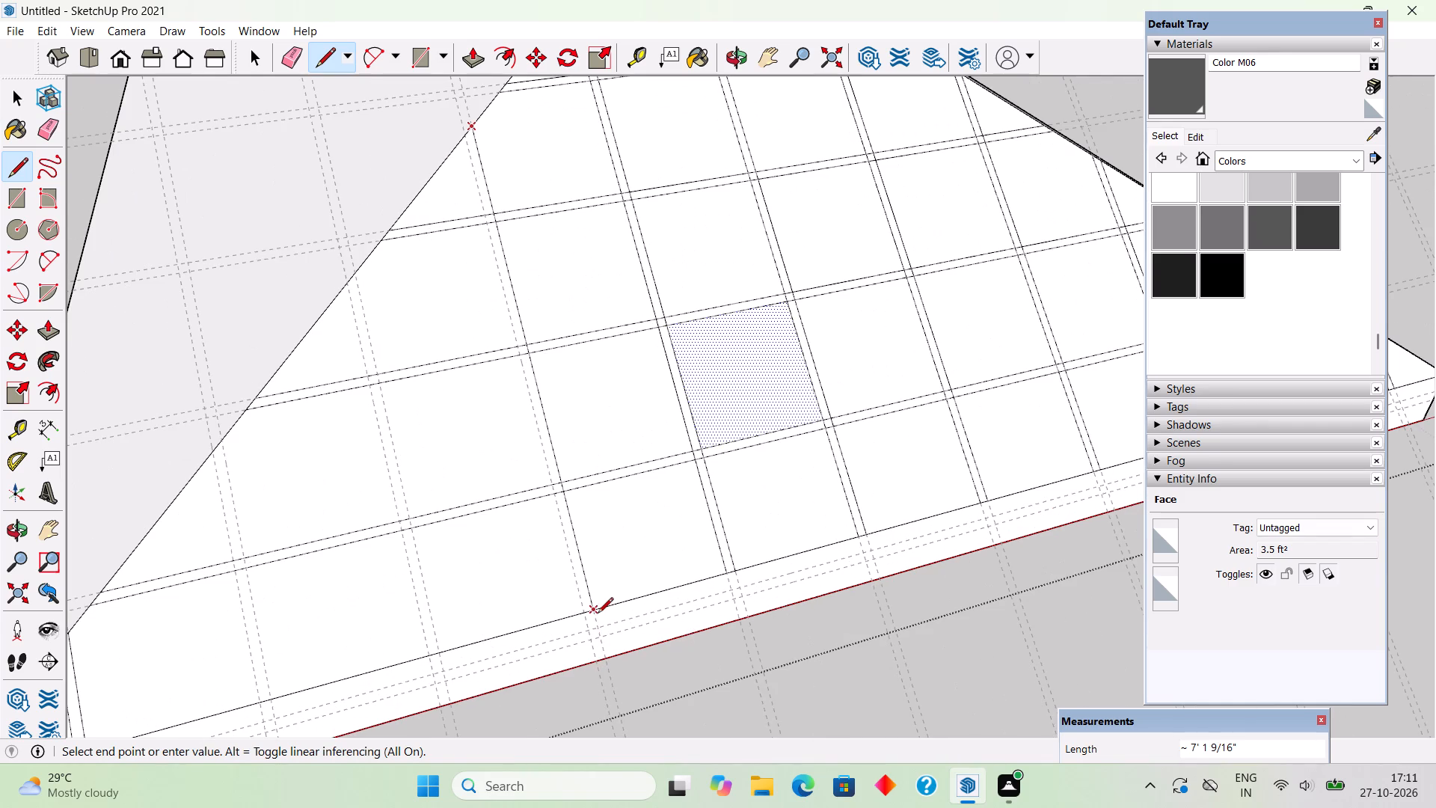
{"action": "left_click", "coordinate": [598, 614]}
{"action": "left_click", "coordinate": [581, 618]}
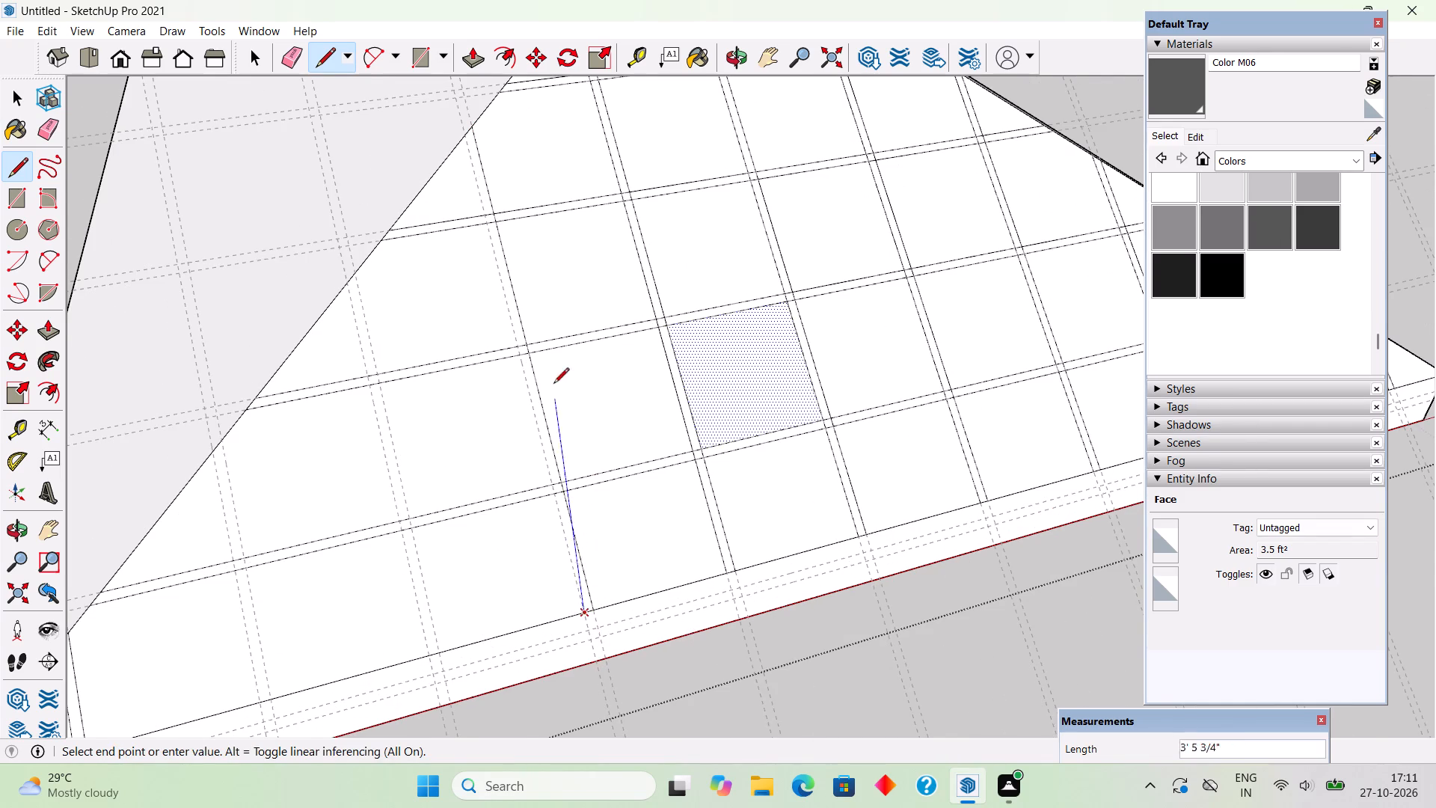
{"action": "scroll", "coordinate": [552, 383], "scroll_direction": "up", "scroll_amount": 1}
{"action": "left_click", "coordinate": [456, 111]}
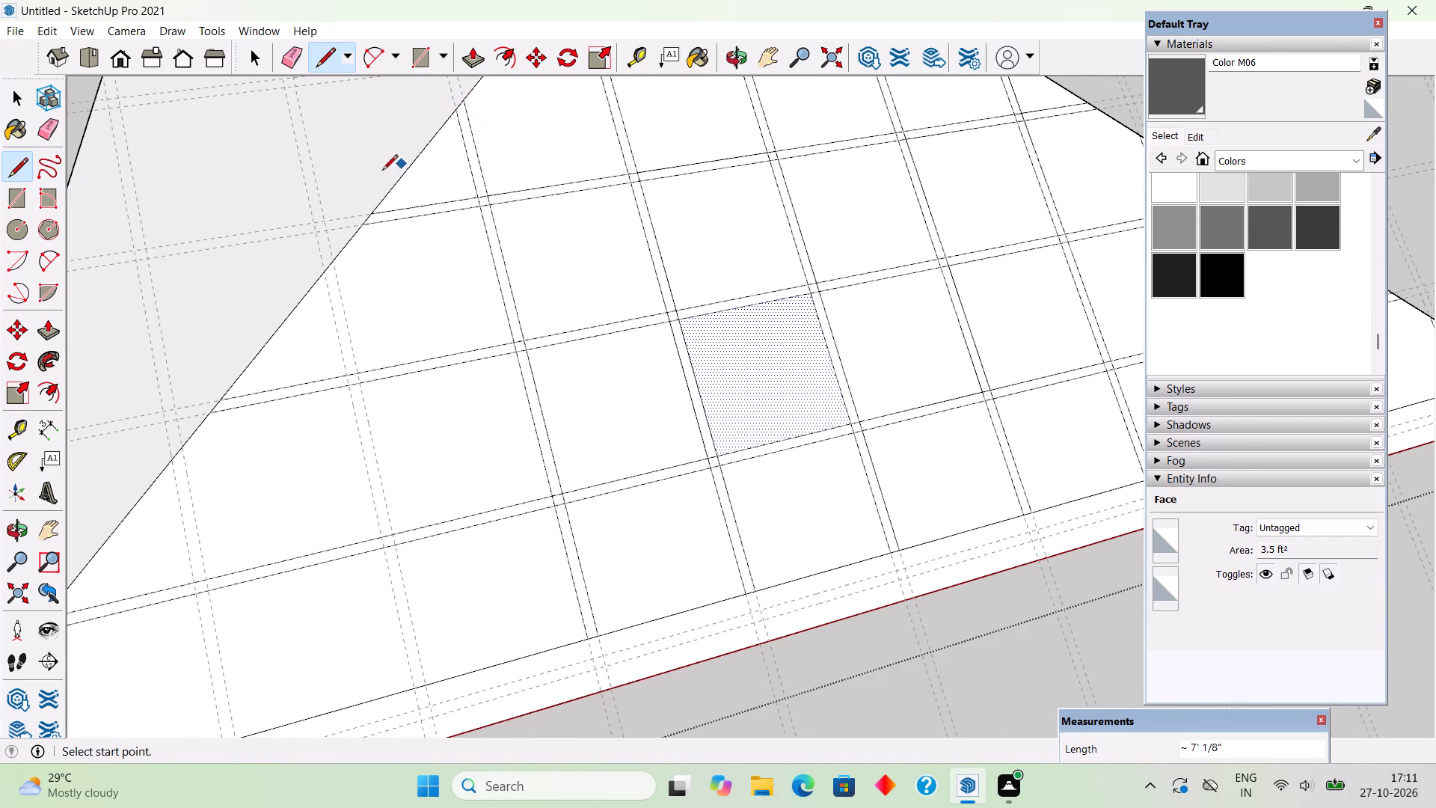
Trace the following guide pair with lines about 5' 2 1/2" and 5' 1" long between hip and lower edge.
{"action": "left_click", "coordinate": [334, 263]}
{"action": "scroll", "coordinate": [334, 260], "scroll_direction": "down", "scroll_amount": 4}
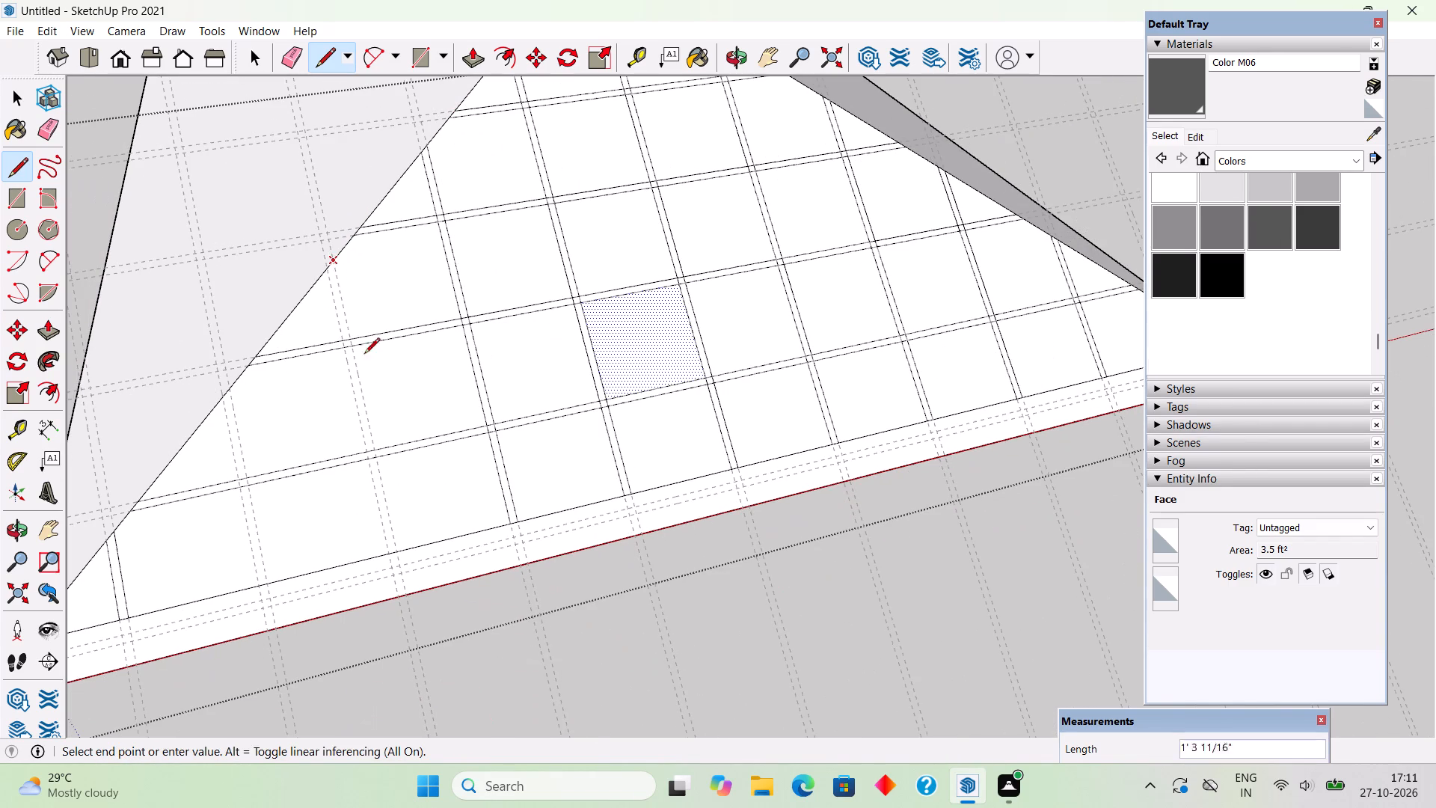
{"action": "left_click", "coordinate": [395, 551]}
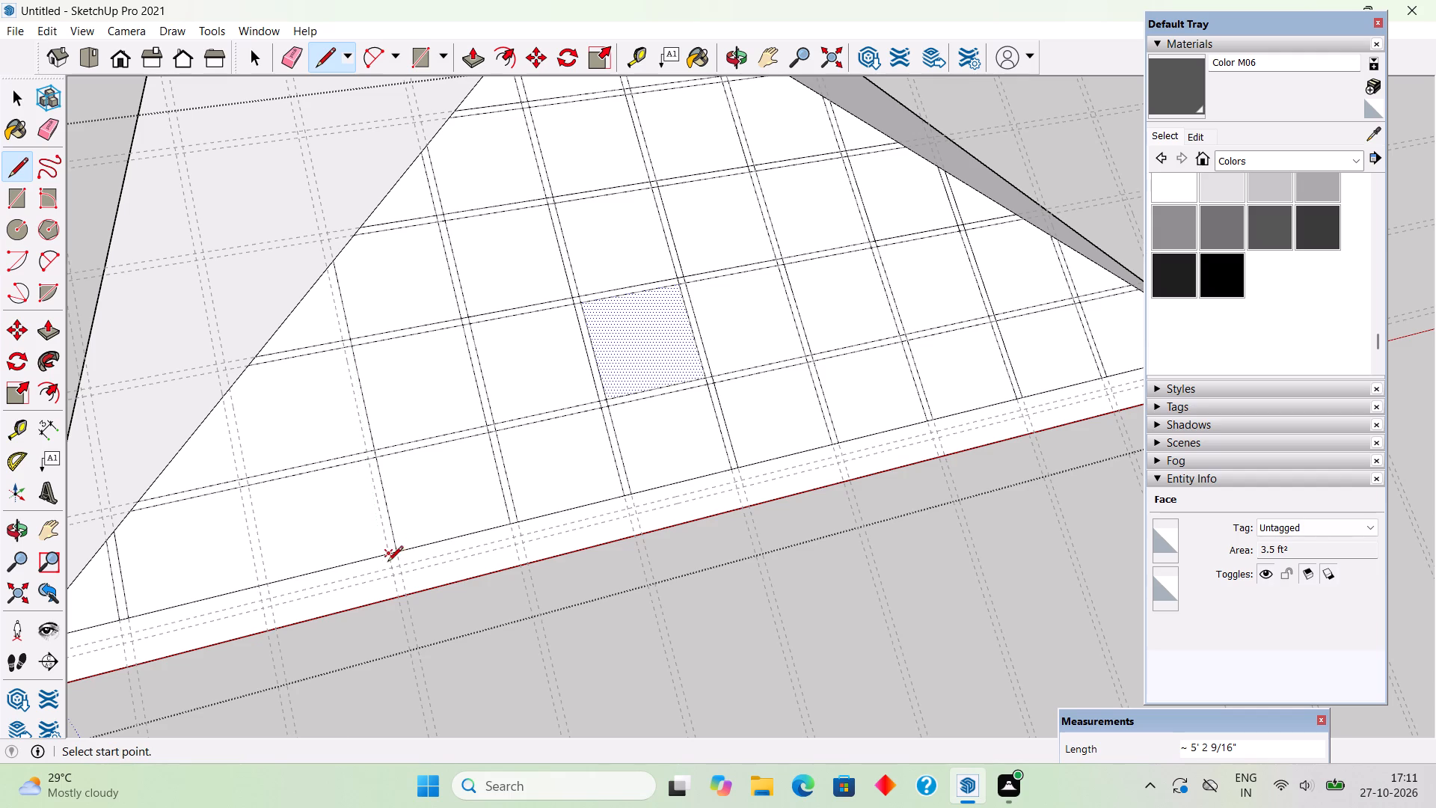
{"action": "scroll", "coordinate": [387, 556], "scroll_direction": "up", "scroll_amount": 5}
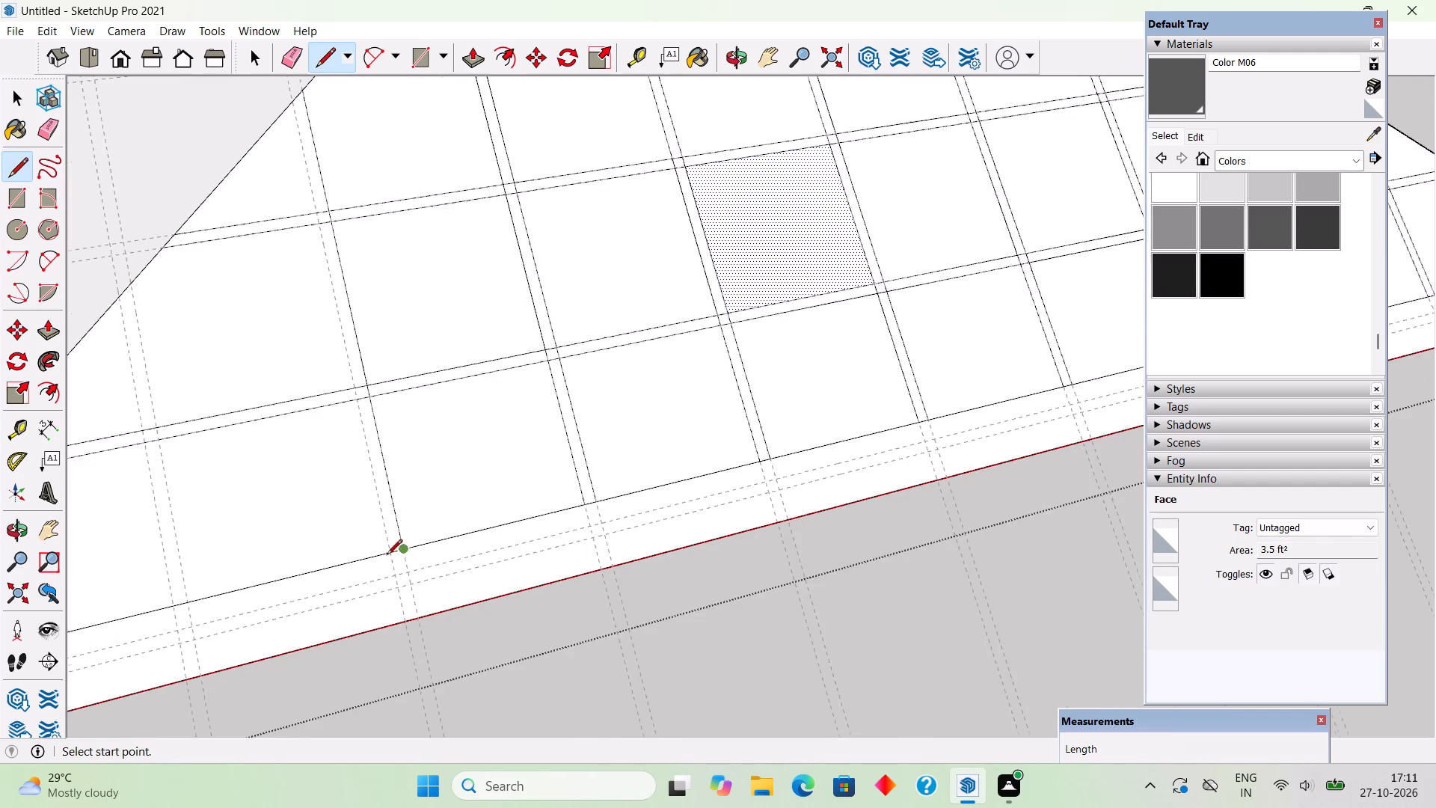
{"action": "scroll", "coordinate": [387, 556], "scroll_direction": "up", "scroll_amount": 1}
{"action": "left_click", "coordinate": [387, 557]}
{"action": "scroll", "coordinate": [368, 376], "scroll_direction": "down", "scroll_amount": 5}
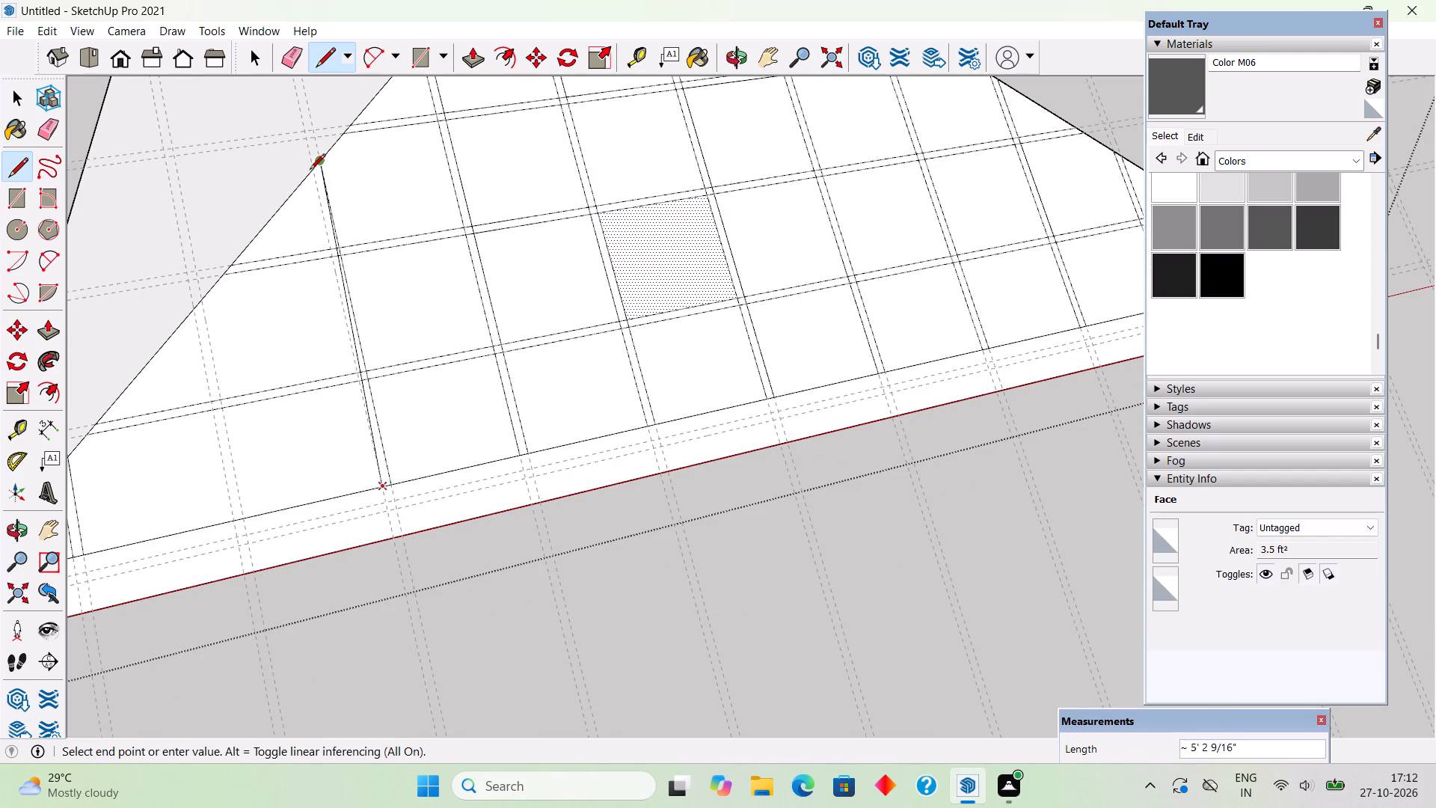
{"action": "scroll", "coordinate": [310, 171], "scroll_direction": "up", "scroll_amount": 9}
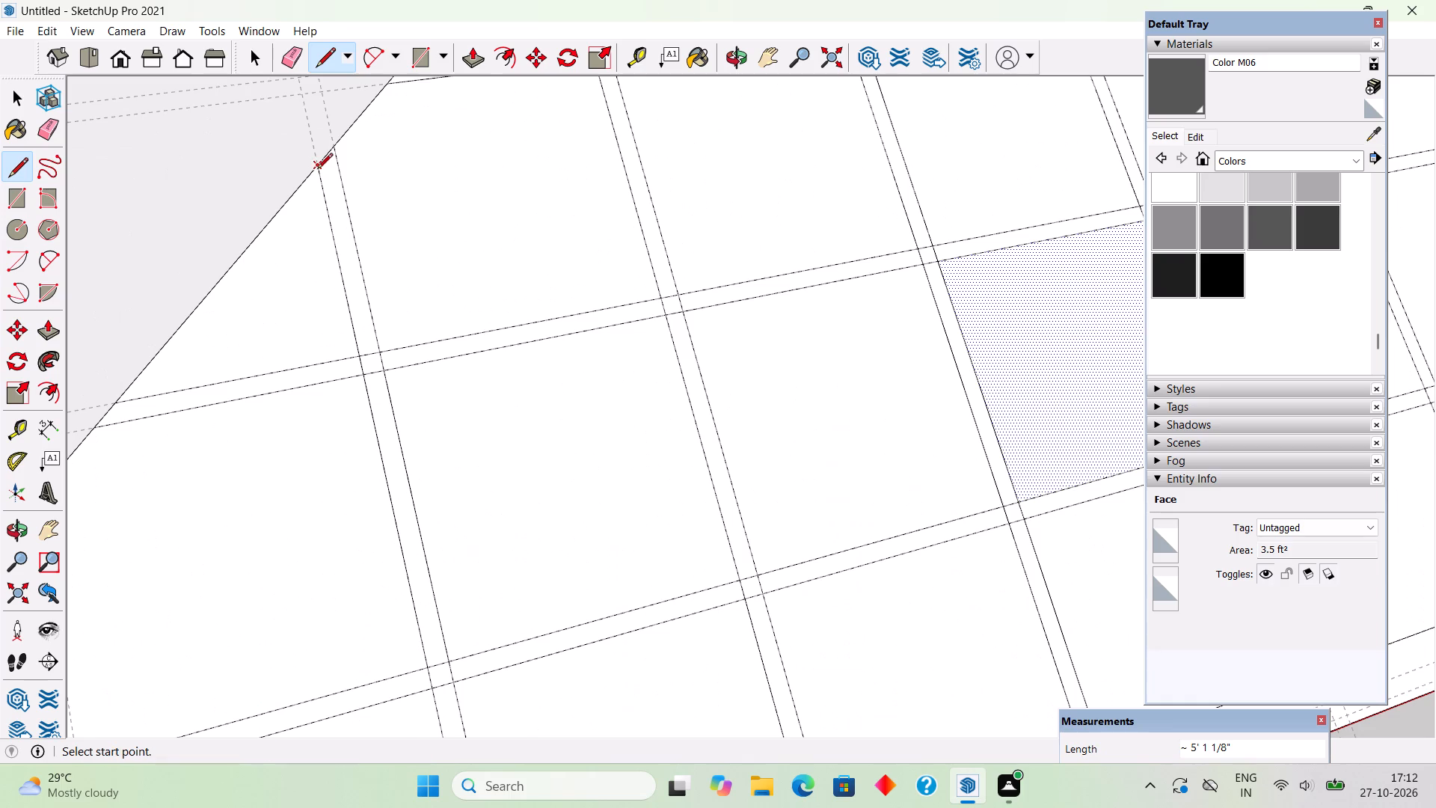
{"action": "left_click", "coordinate": [317, 170]}
Trace the last unfinished guide pair near the eave corner with lines about 3' 3 1/2" and 3' 2" long.
{"action": "scroll", "coordinate": [319, 157], "scroll_direction": "down", "scroll_amount": 9}
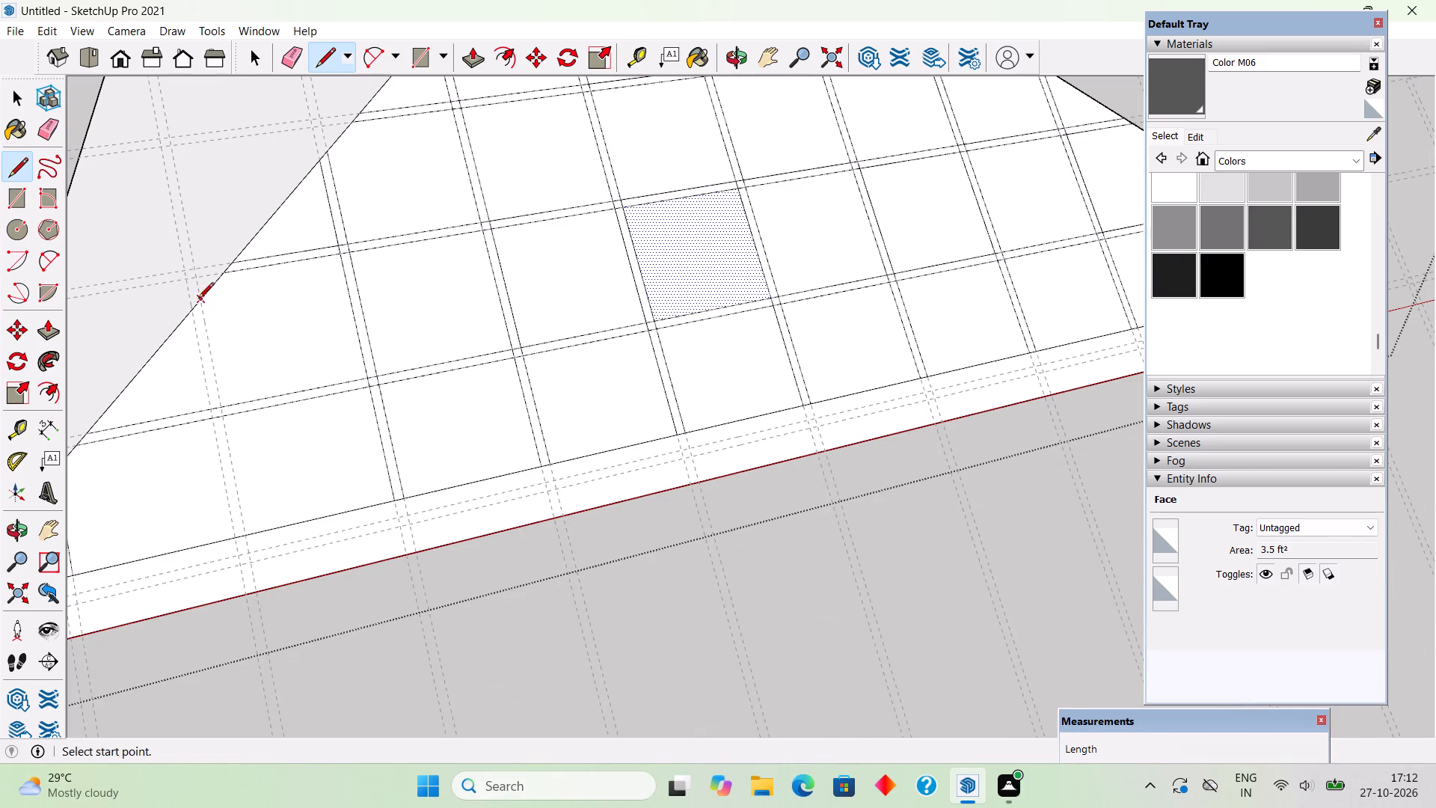
{"action": "left_click", "coordinate": [198, 299]}
{"action": "left_click", "coordinate": [242, 532]}
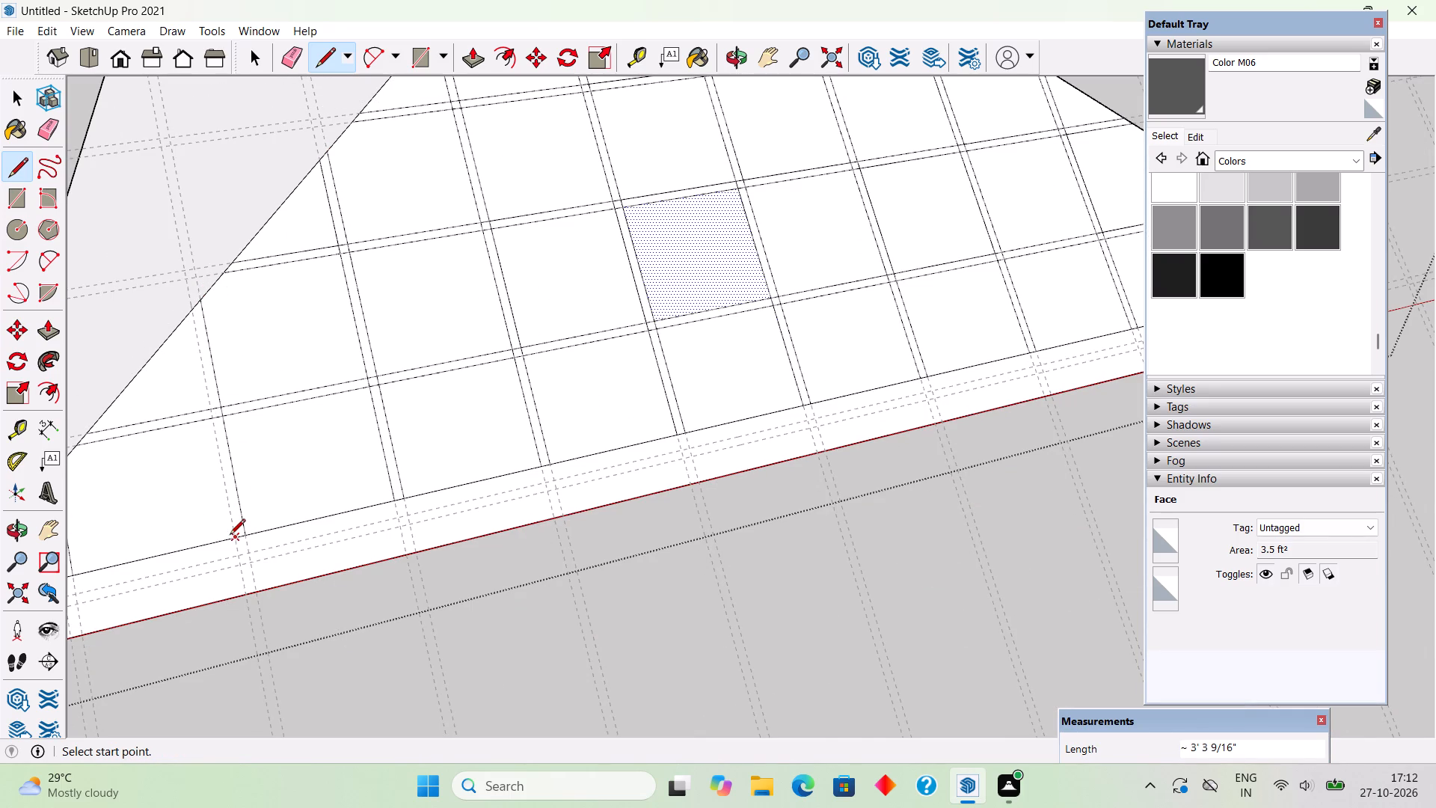
{"action": "left_click", "coordinate": [230, 536]}
{"action": "left_click", "coordinate": [188, 311]}
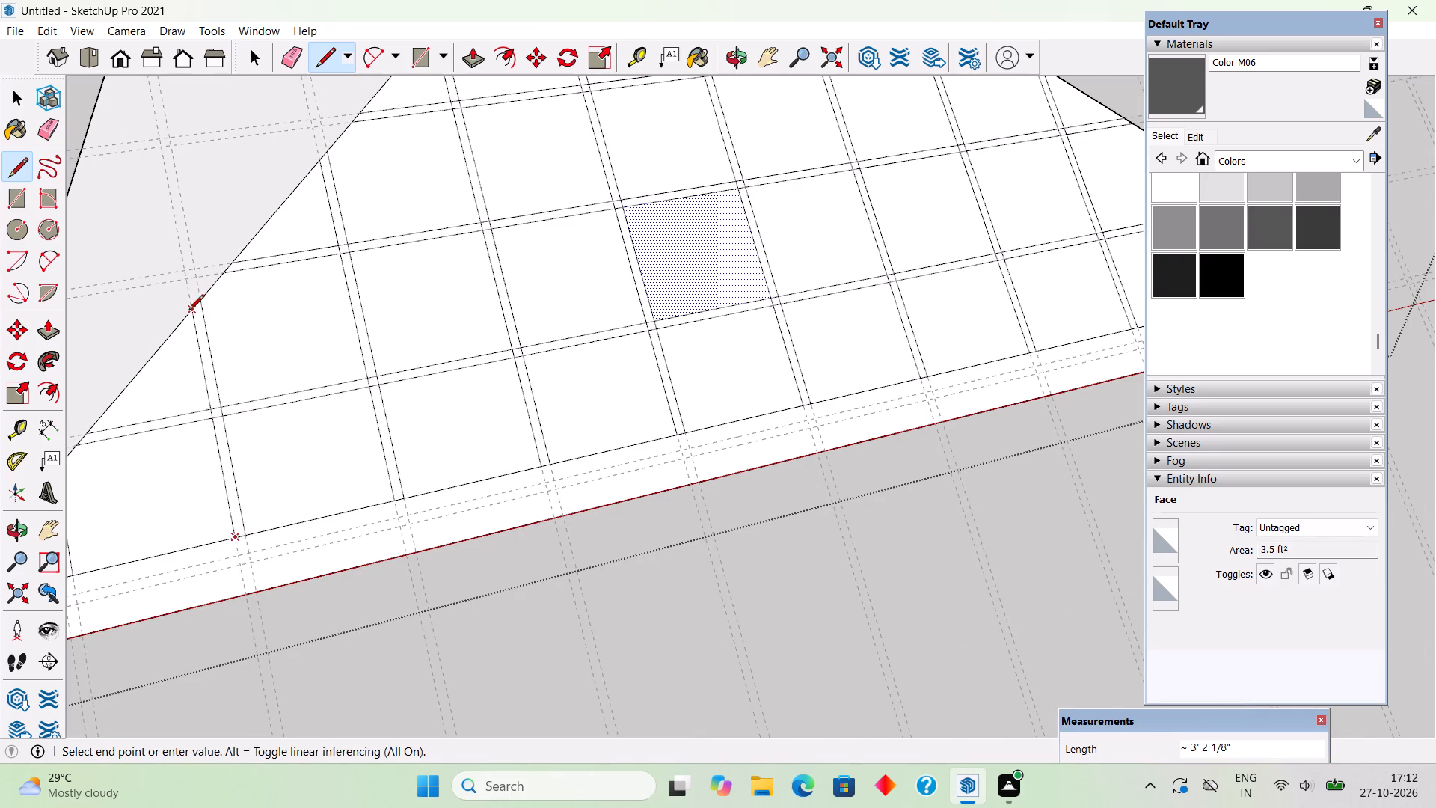
Leave the roof group and delete all guides from the model.
{"action": "scroll", "coordinate": [407, 245], "scroll_direction": "down", "scroll_amount": 5}
{"action": "scroll", "coordinate": [182, 454], "scroll_direction": "down", "scroll_amount": 1}
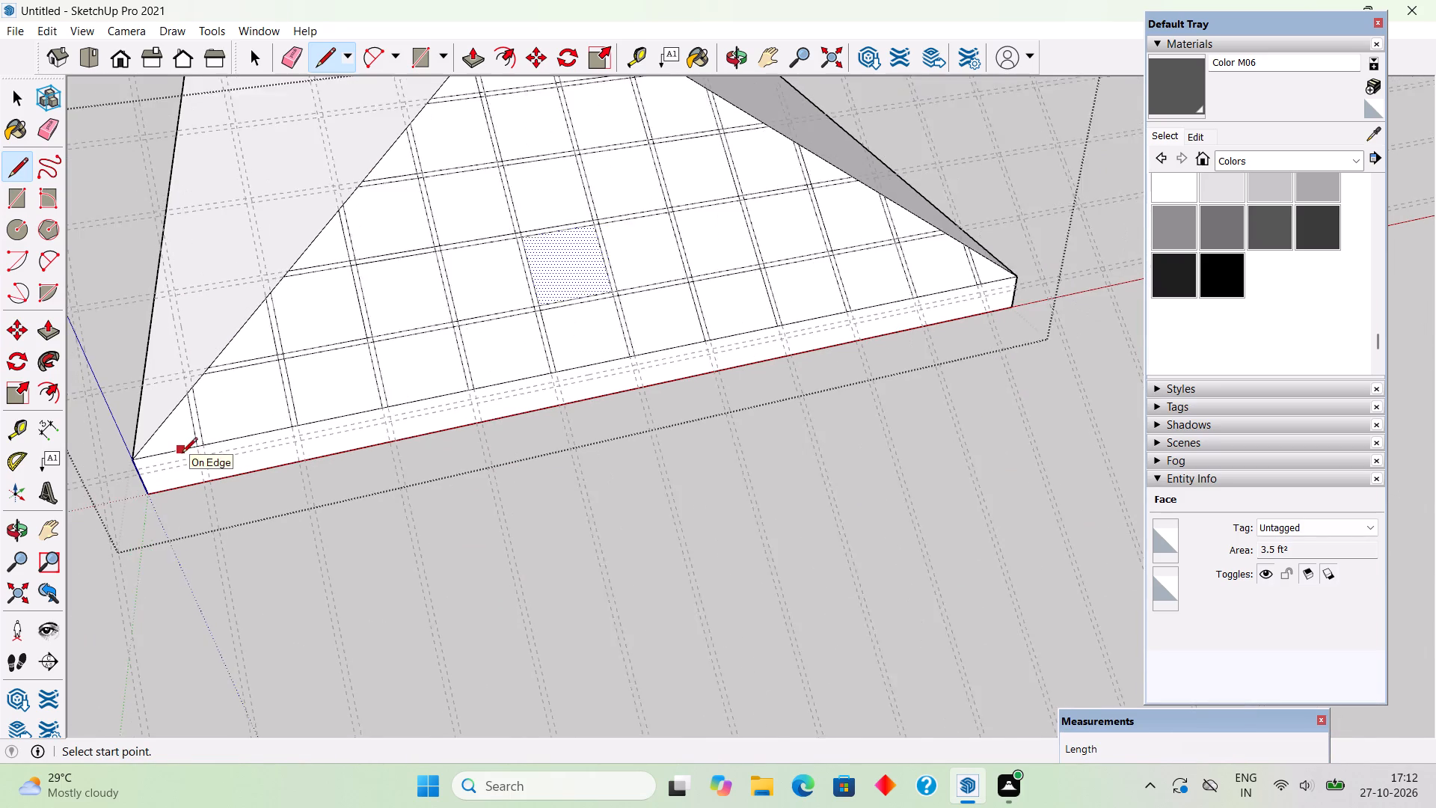
{"action": "scroll", "coordinate": [182, 454], "scroll_direction": "down", "scroll_amount": 1}
{"action": "left_click", "coordinate": [183, 453]}
{"action": "key", "text": "space"}
{"action": "scroll", "coordinate": [319, 427], "scroll_direction": "down", "scroll_amount": 5}
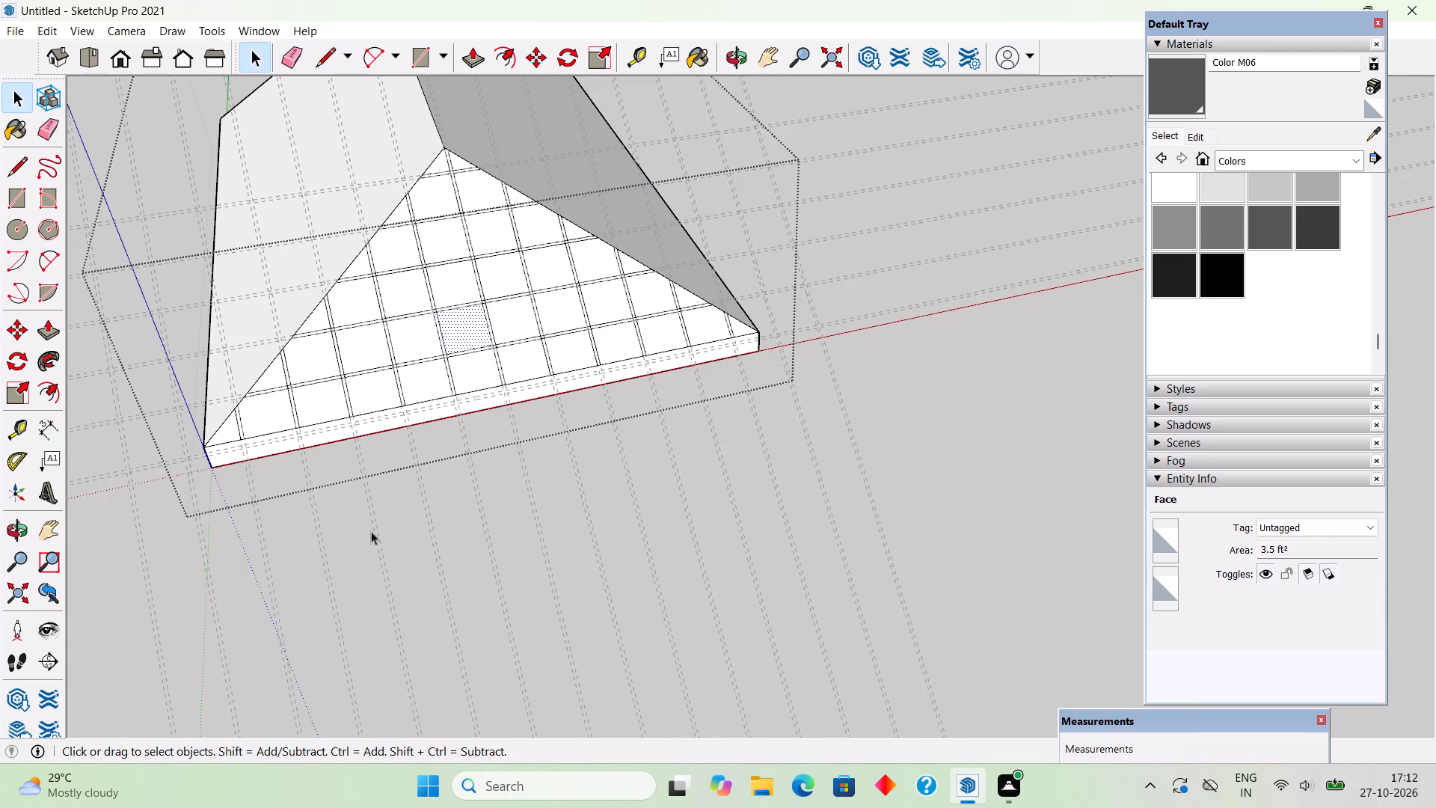
{"action": "left_click", "coordinate": [371, 531]}
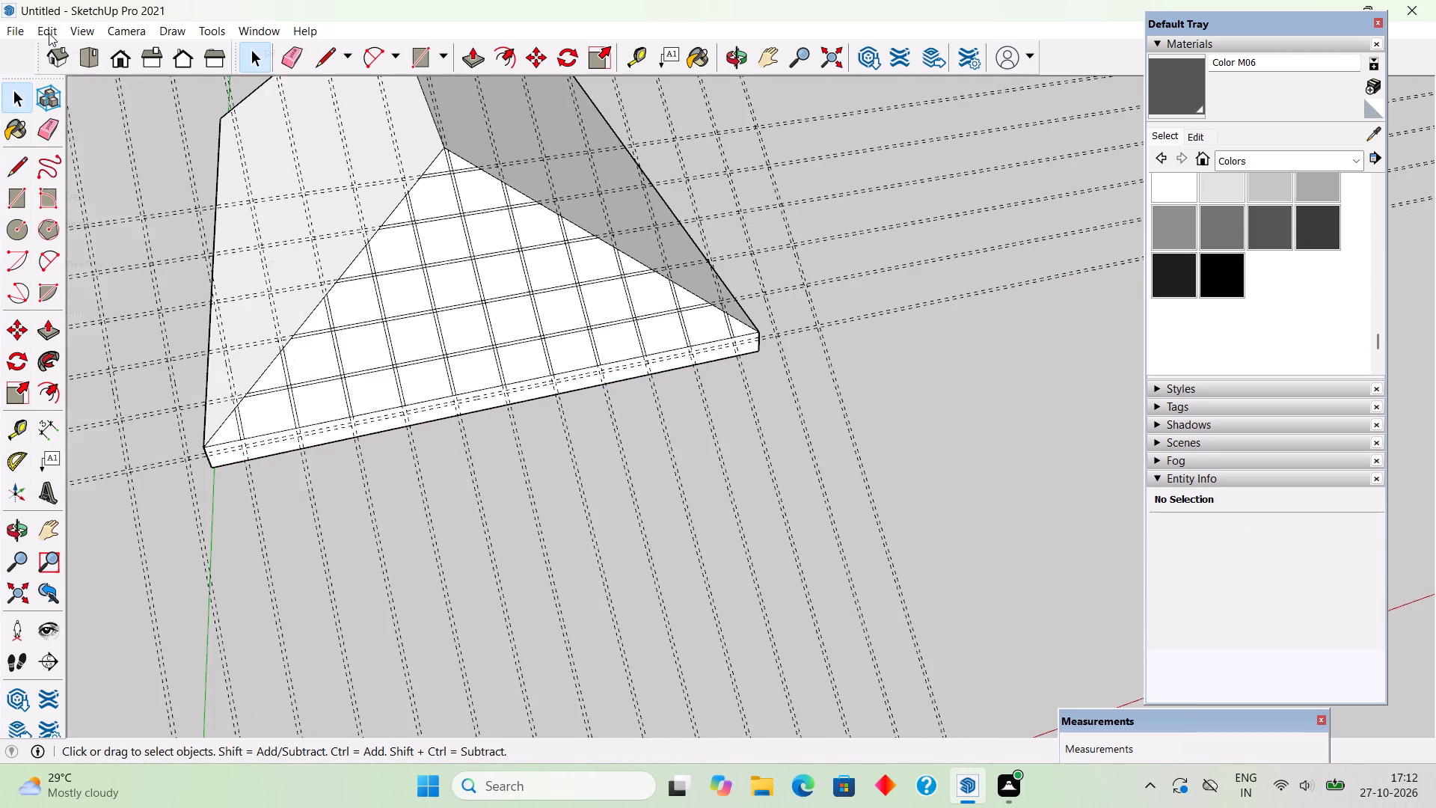
{"action": "left_click", "coordinate": [49, 33]}
{"action": "left_click", "coordinate": [165, 198]}
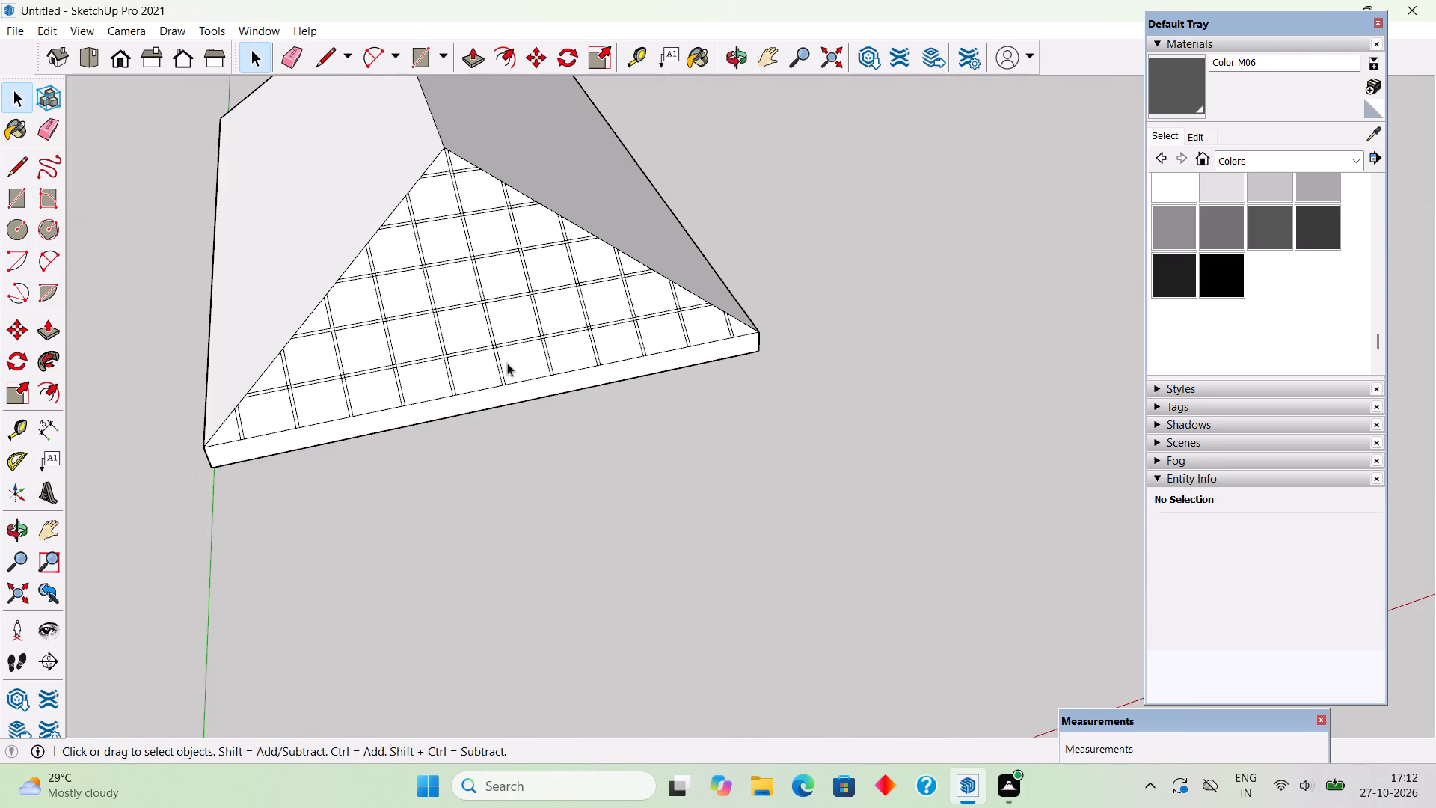
Place a guide parallel to the ridge on the long roof slope, about 1' 4" away, through a grid line's endpoint on the hip edge.
{"action": "middle_click_drag", "start_coordinate": [790, 487], "coordinate": [324, 453]}
{"action": "scroll", "coordinate": [324, 453], "scroll_direction": "down", "scroll_amount": 4}
{"action": "middle_click_drag", "start_coordinate": [856, 367], "coordinate": [534, 482]}
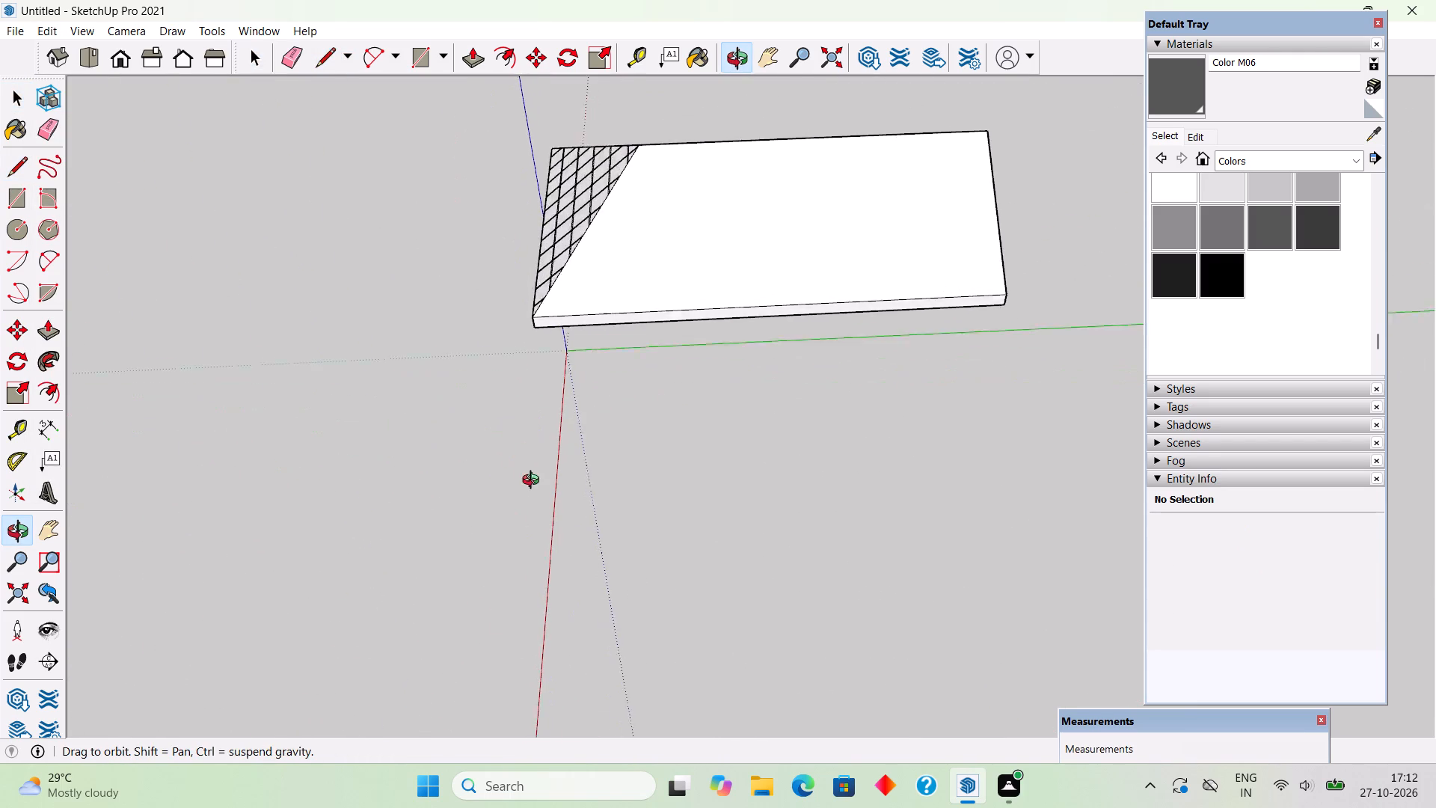
{"action": "middle_click_drag", "start_coordinate": [534, 482], "coordinate": [533, 489]}
{"action": "scroll", "coordinate": [533, 489], "scroll_direction": "down", "scroll_amount": 1}
{"action": "scroll", "coordinate": [851, 149], "scroll_direction": "up", "scroll_amount": 4}
{"action": "double_click", "coordinate": [739, 268]}
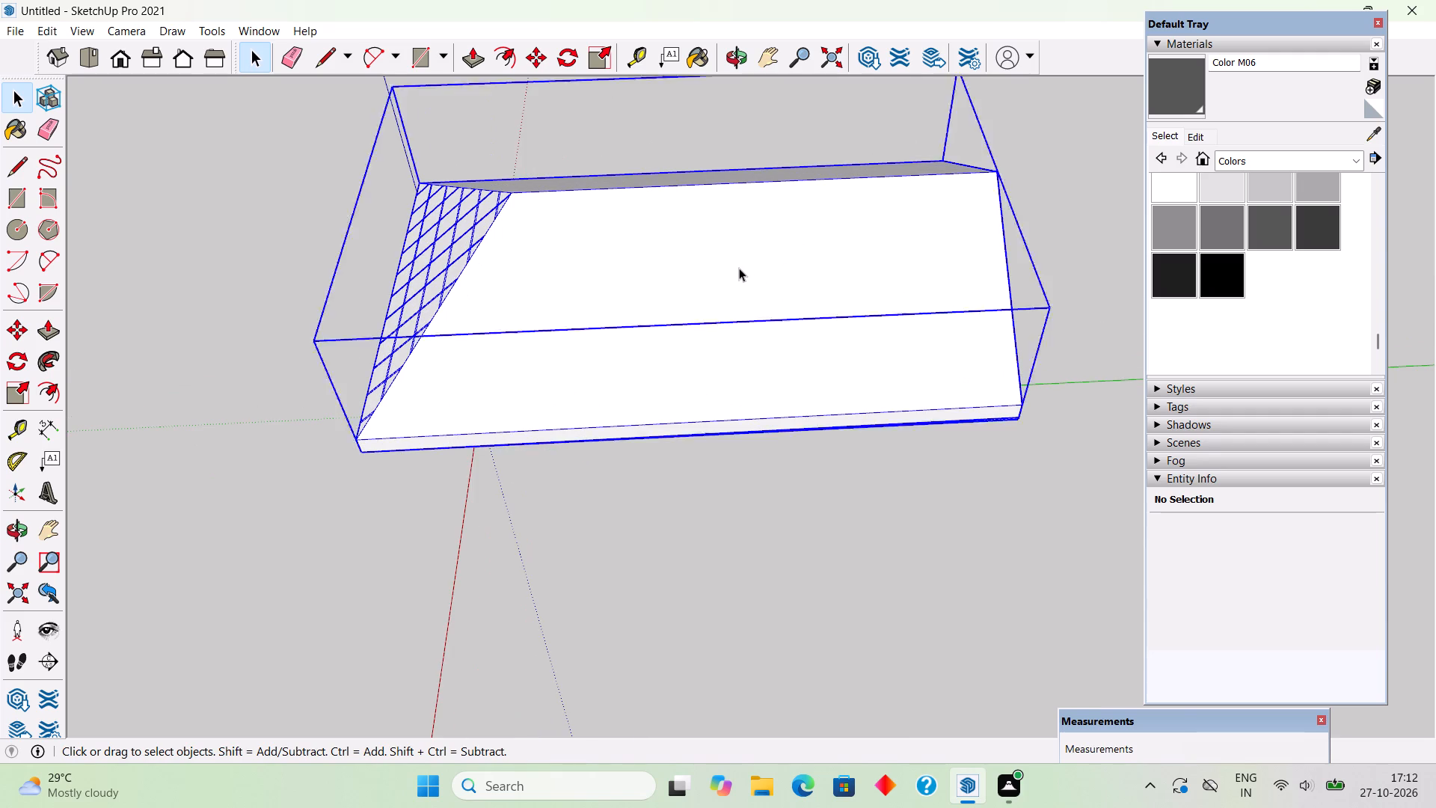
{"action": "left_click", "coordinate": [779, 547]}
{"action": "middle_click_drag", "start_coordinate": [717, 158], "coordinate": [778, 379]}
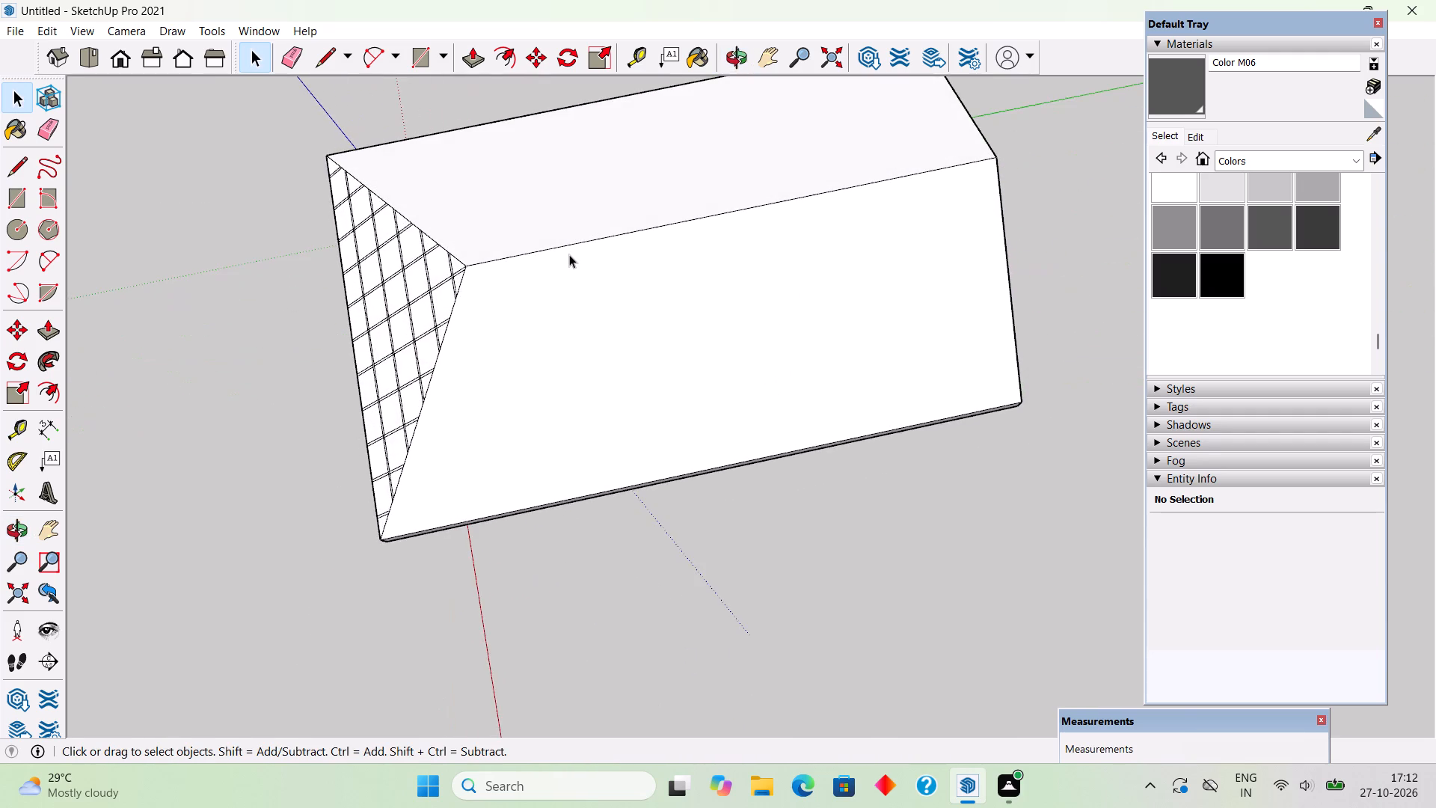
{"action": "scroll", "coordinate": [567, 254], "scroll_direction": "up", "scroll_amount": 4}
{"action": "key", "text": "t"}
{"action": "left_click", "coordinate": [565, 242]}
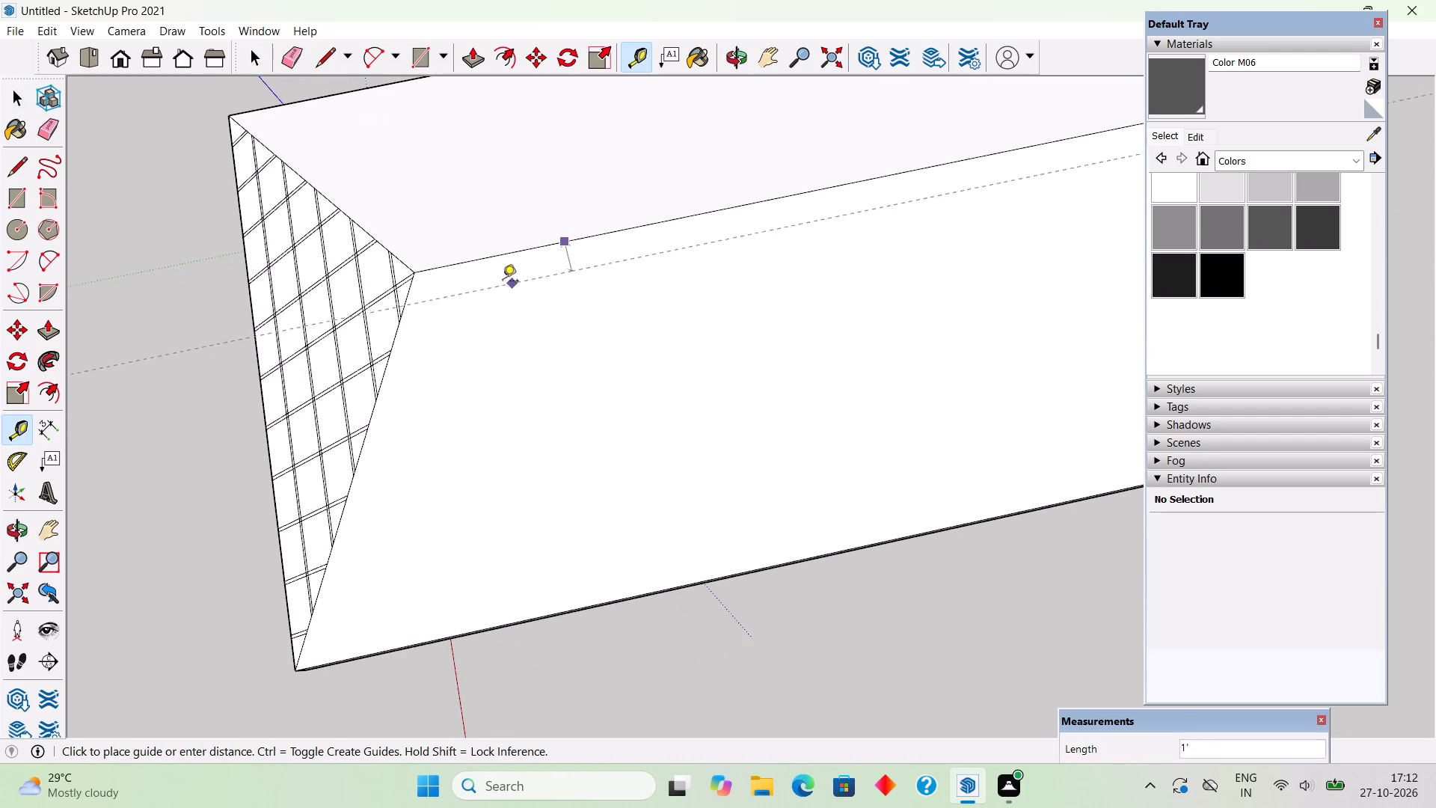
{"action": "scroll", "coordinate": [452, 287], "scroll_direction": "up", "scroll_amount": 4}
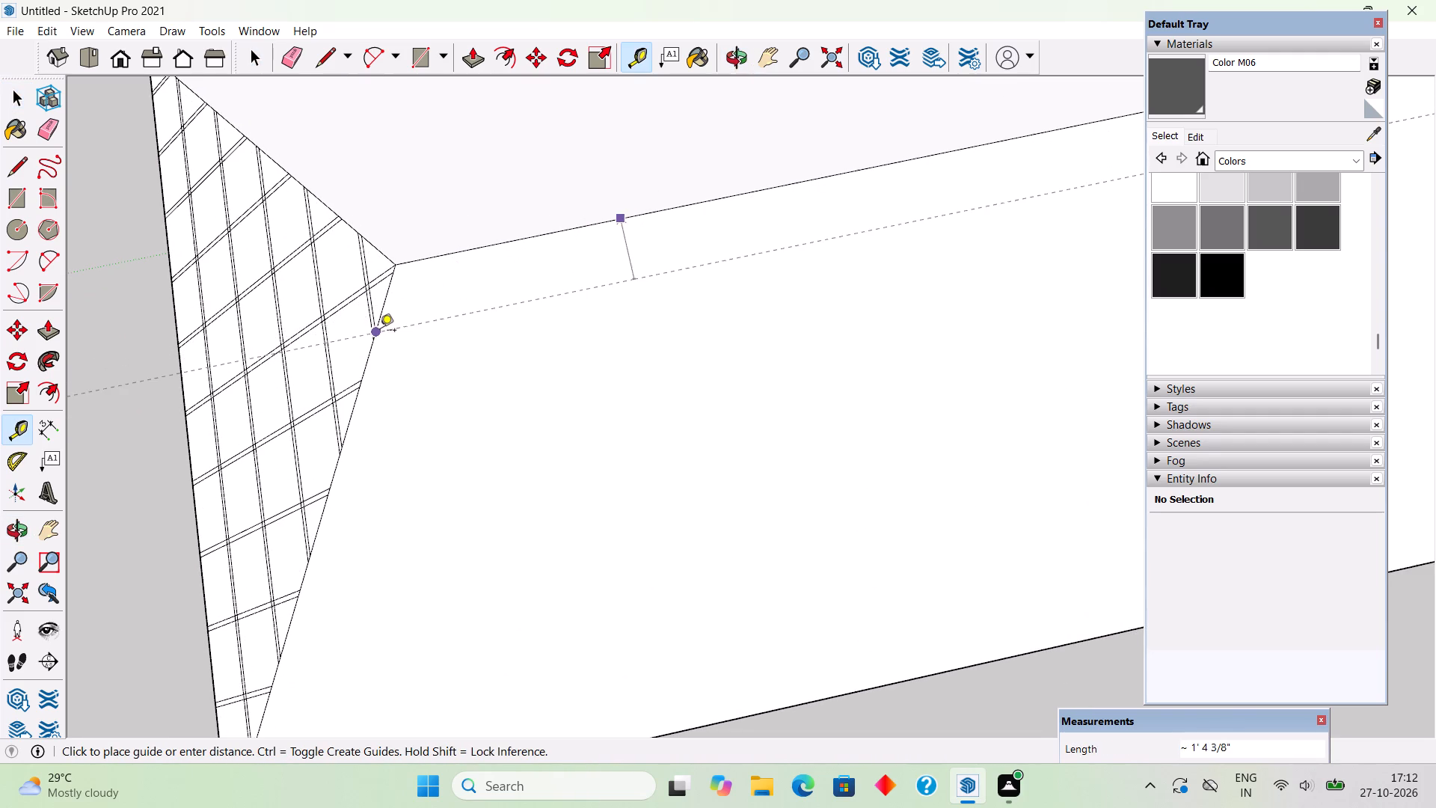
{"action": "scroll", "coordinate": [380, 331], "scroll_direction": "up", "scroll_amount": 10}
{"action": "left_click", "coordinate": [380, 331]}
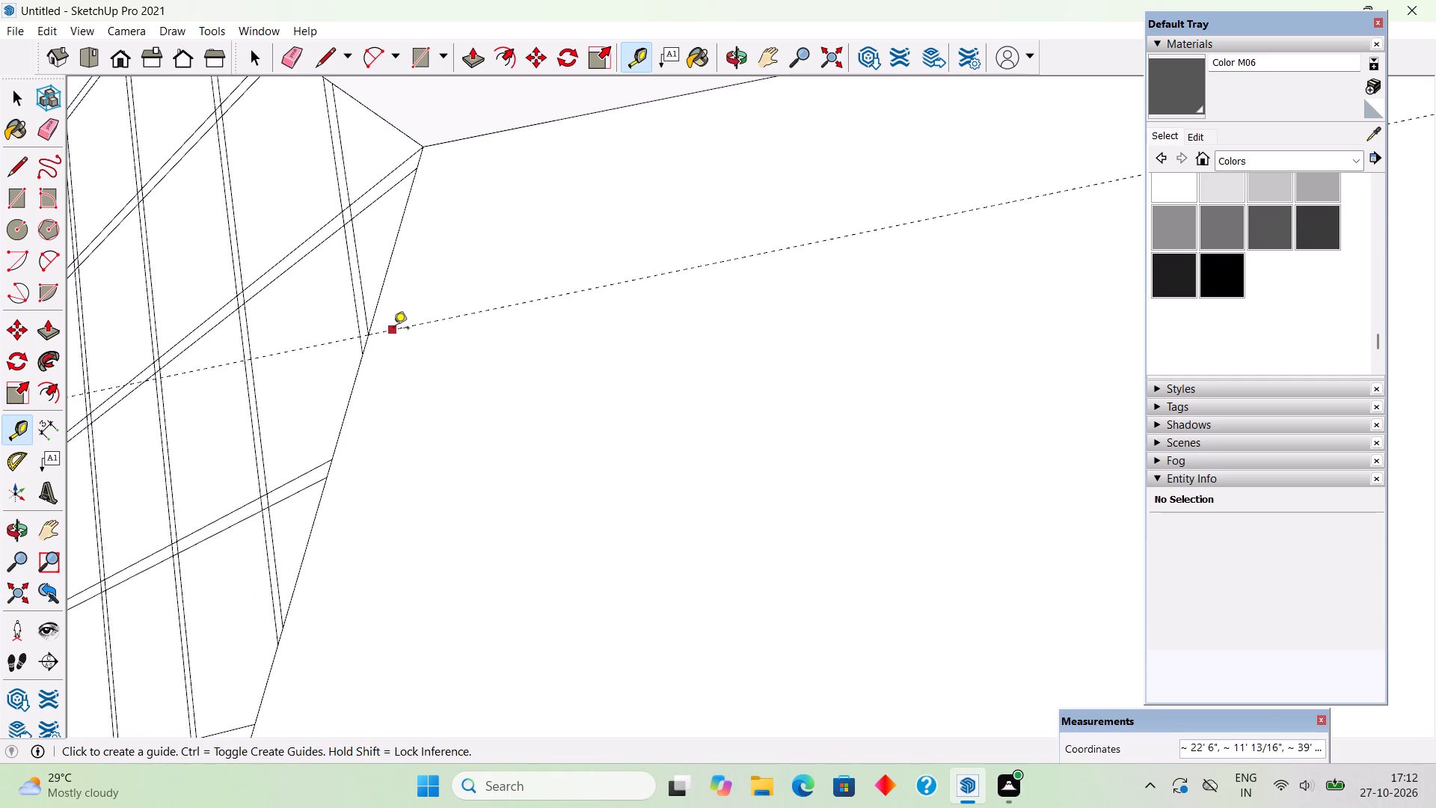
Place a second guide parallel to the first, about 1 13/16" away, through the paired grid line's endpoint on the hip edge.
{"action": "left_click", "coordinate": [393, 329]}
{"action": "scroll", "coordinate": [365, 351], "scroll_direction": "up", "scroll_amount": 5}
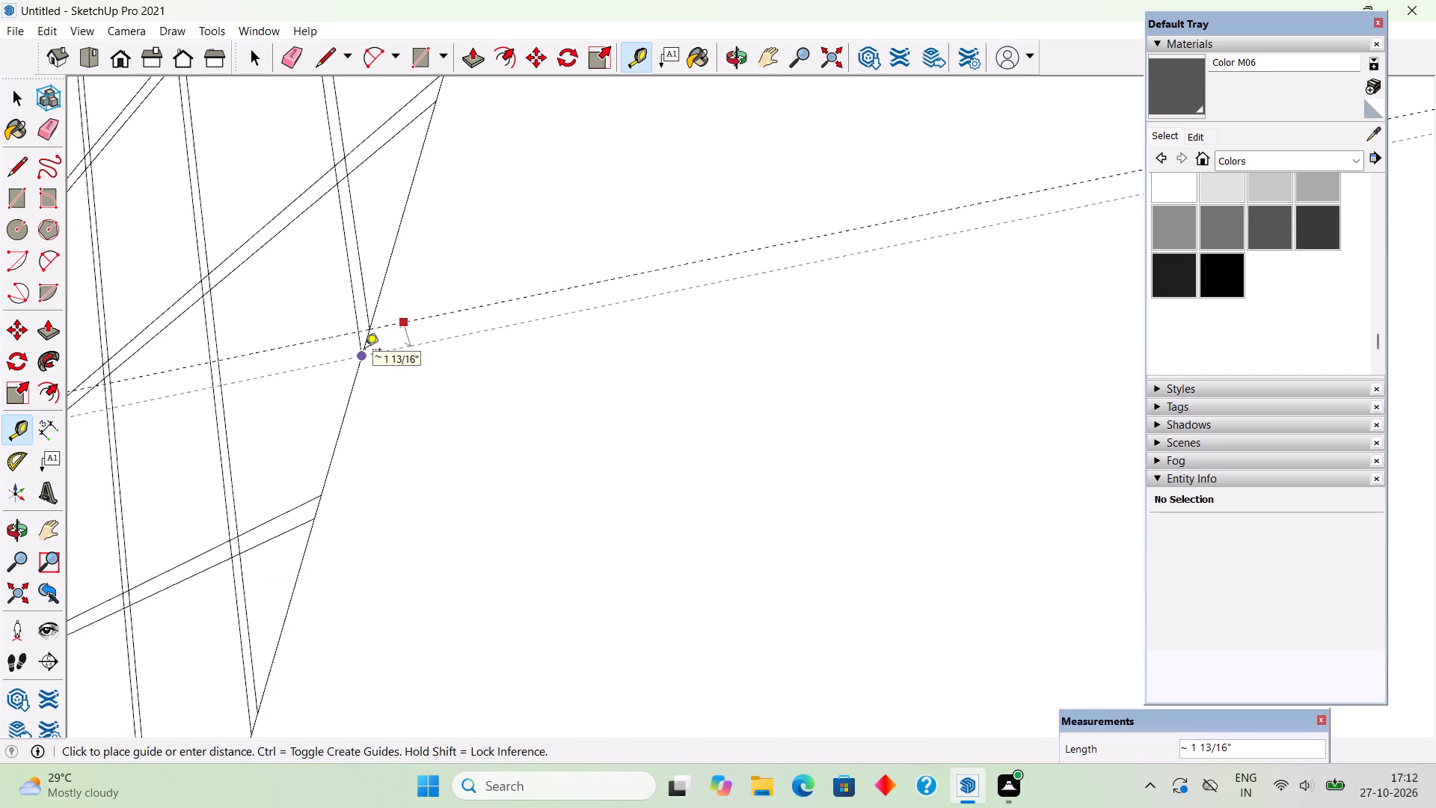
{"action": "scroll", "coordinate": [367, 350], "scroll_direction": "up", "scroll_amount": 3}
{"action": "left_click", "coordinate": [367, 350]}
{"action": "scroll", "coordinate": [455, 459], "scroll_direction": "down", "scroll_amount": 3}
{"action": "scroll", "coordinate": [457, 462], "scroll_direction": "up", "scroll_amount": 1}
{"action": "scroll", "coordinate": [457, 462], "scroll_direction": "down", "scroll_amount": 7}
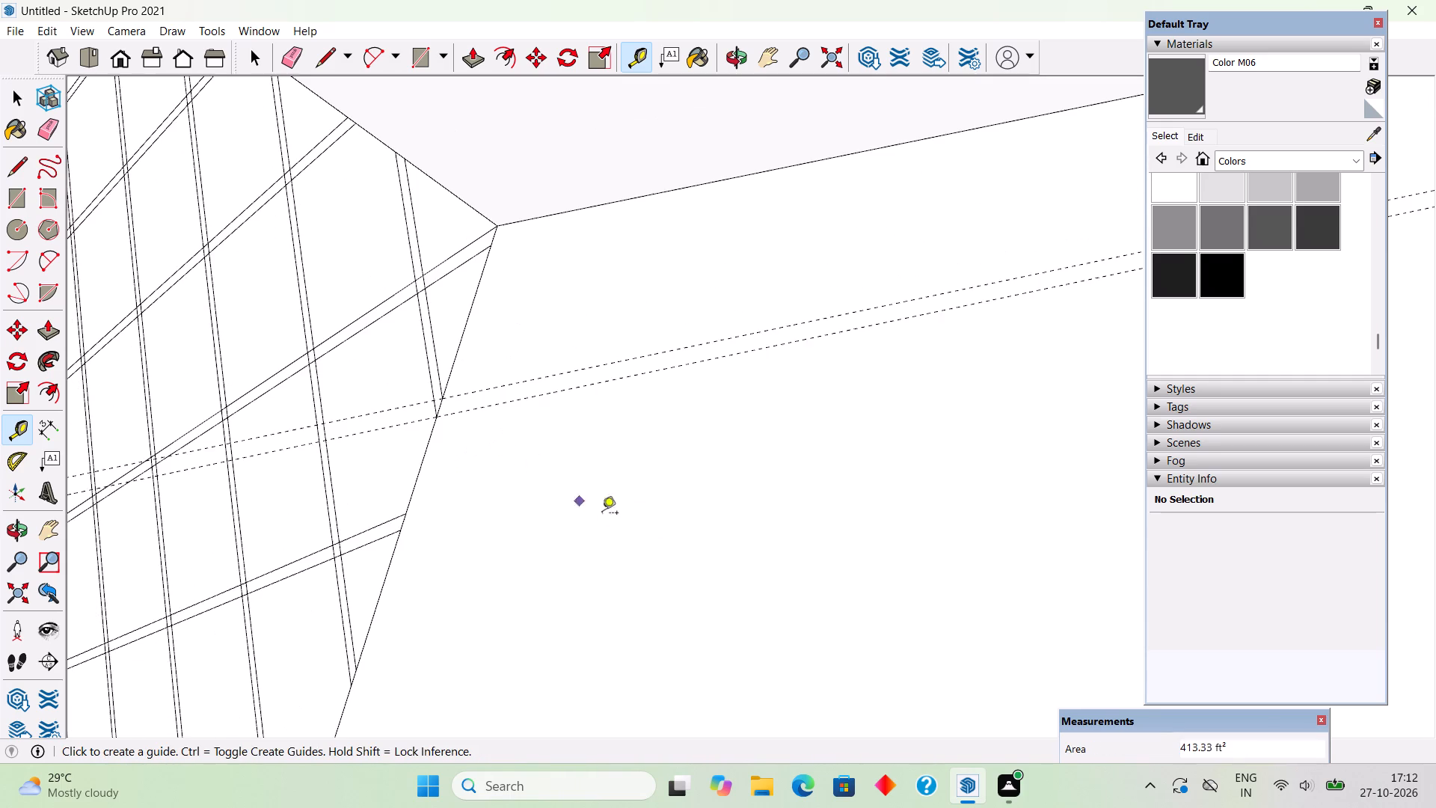
{"action": "middle_click_drag", "start_coordinate": [633, 419], "coordinate": [550, 280]}
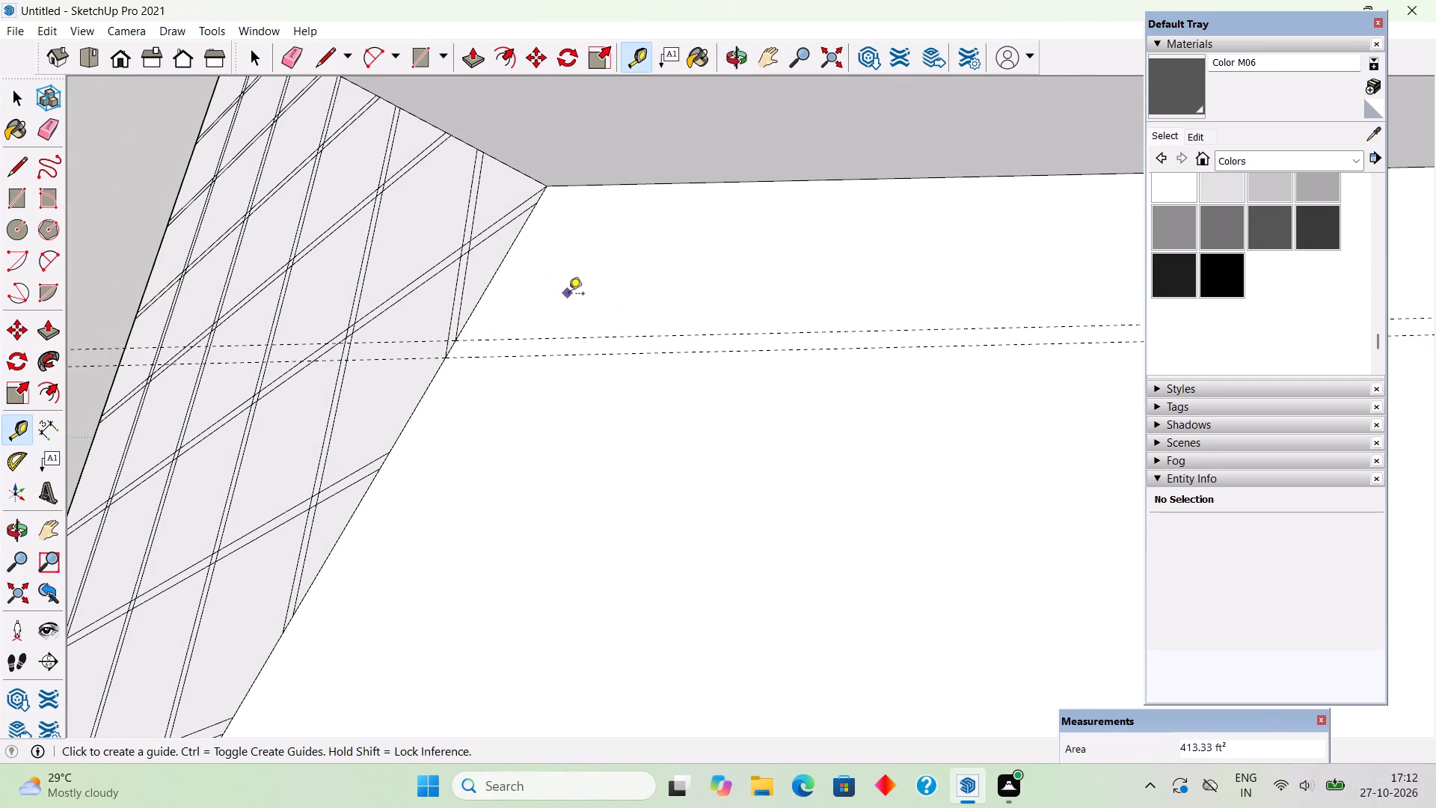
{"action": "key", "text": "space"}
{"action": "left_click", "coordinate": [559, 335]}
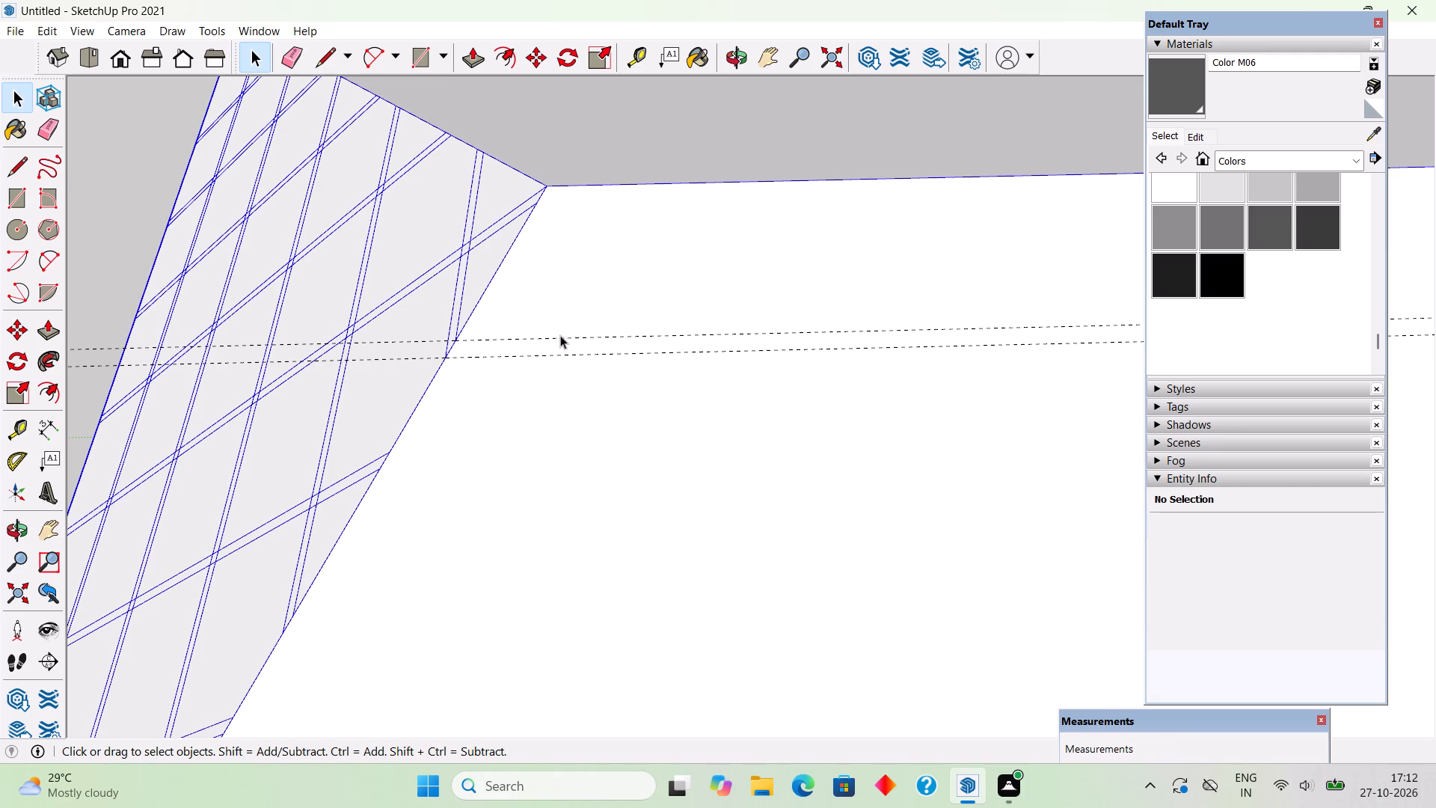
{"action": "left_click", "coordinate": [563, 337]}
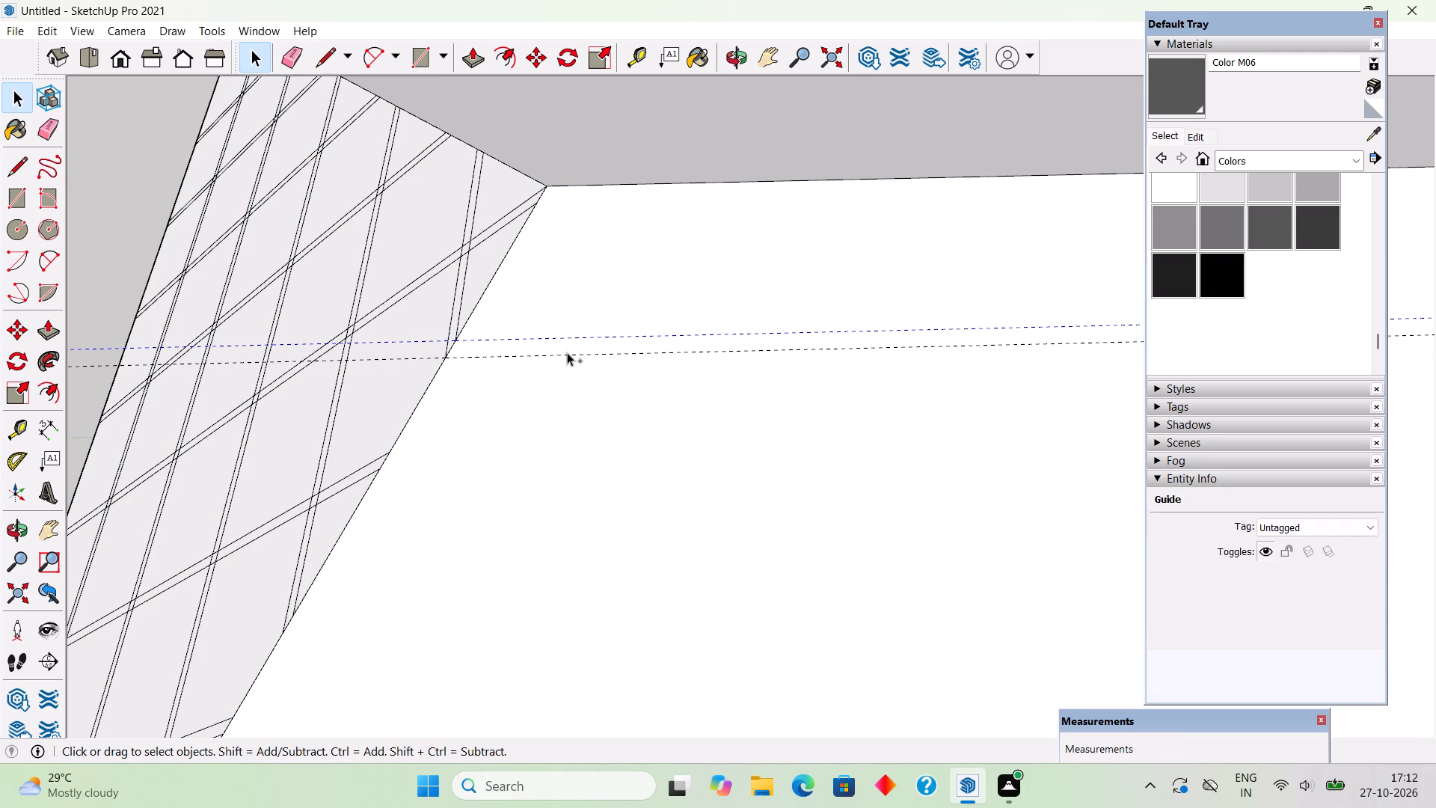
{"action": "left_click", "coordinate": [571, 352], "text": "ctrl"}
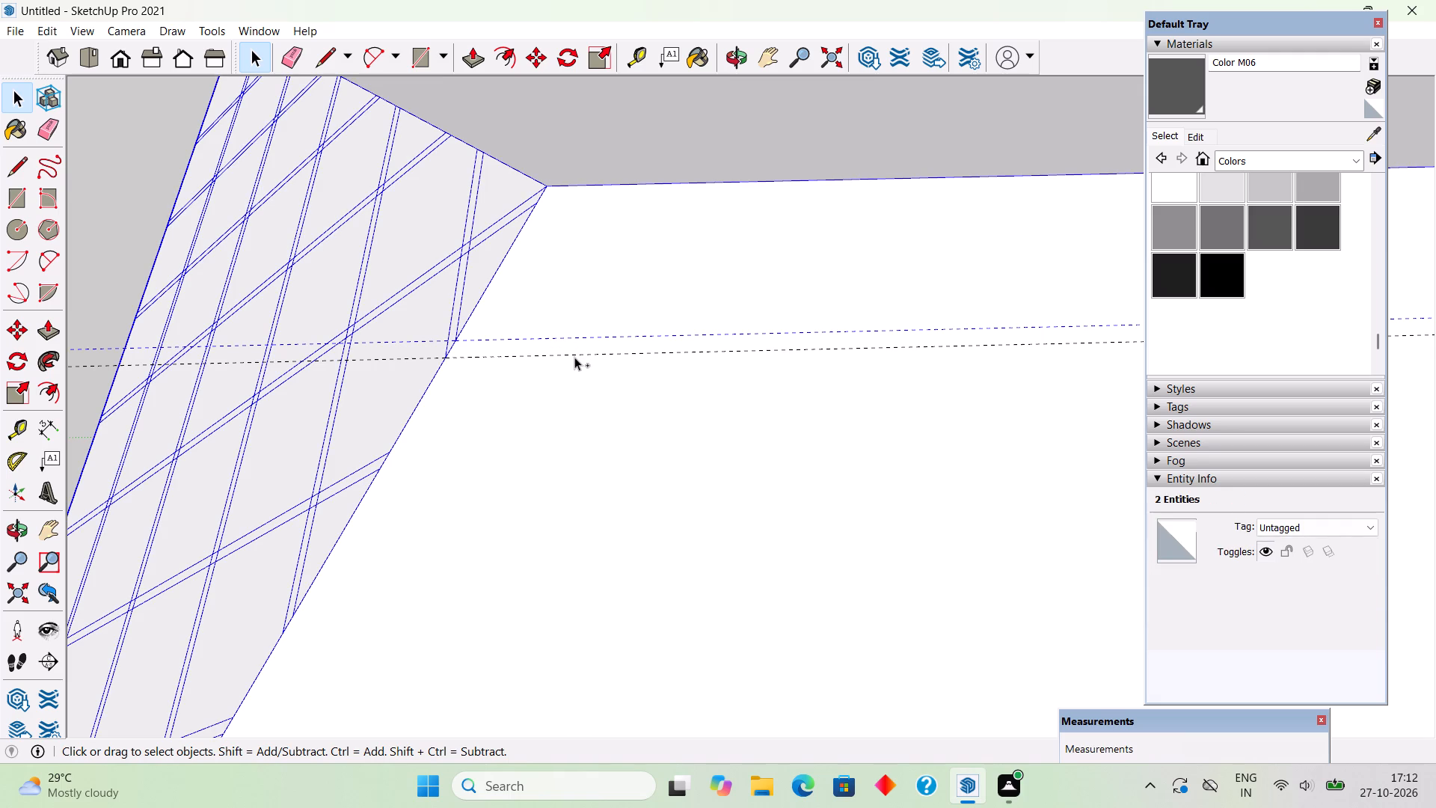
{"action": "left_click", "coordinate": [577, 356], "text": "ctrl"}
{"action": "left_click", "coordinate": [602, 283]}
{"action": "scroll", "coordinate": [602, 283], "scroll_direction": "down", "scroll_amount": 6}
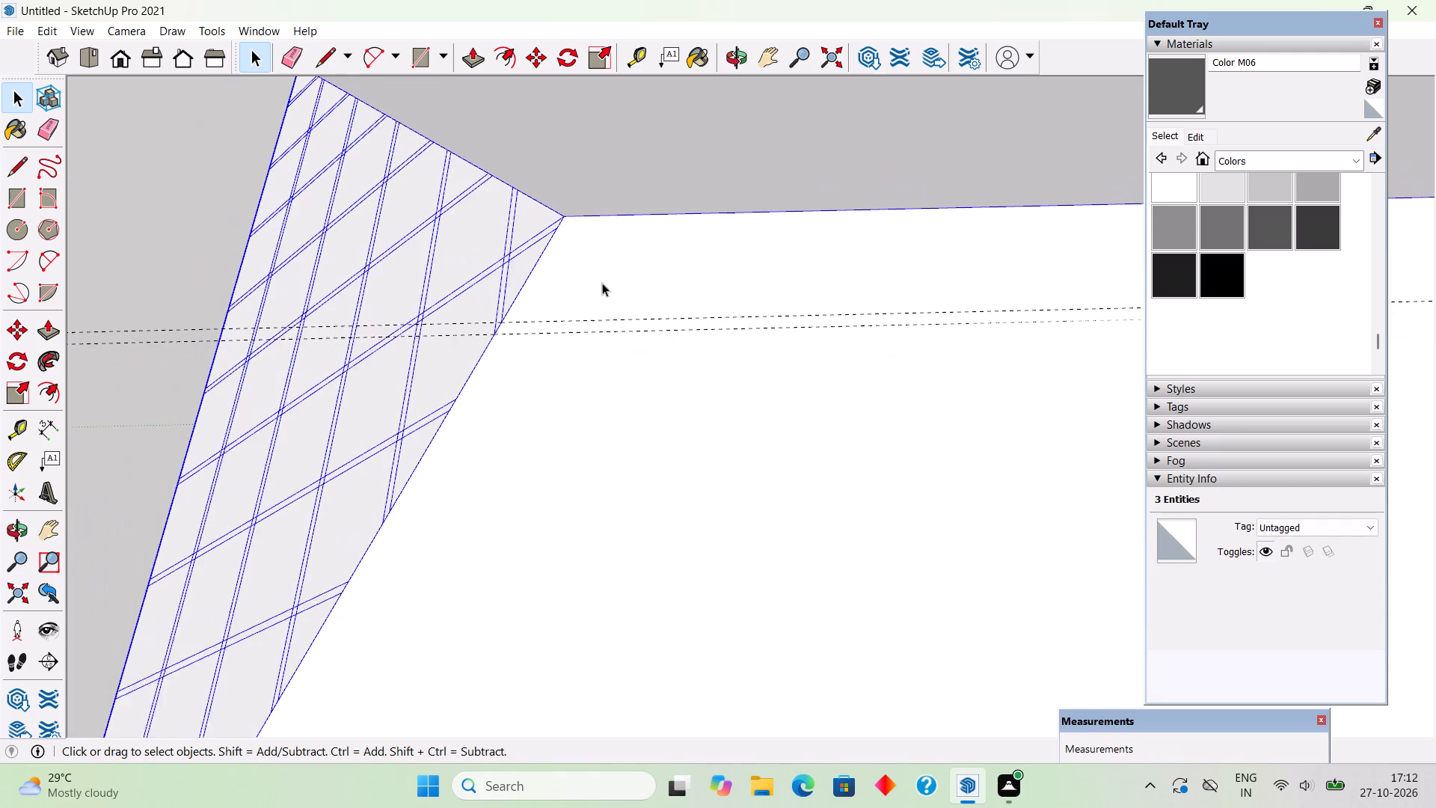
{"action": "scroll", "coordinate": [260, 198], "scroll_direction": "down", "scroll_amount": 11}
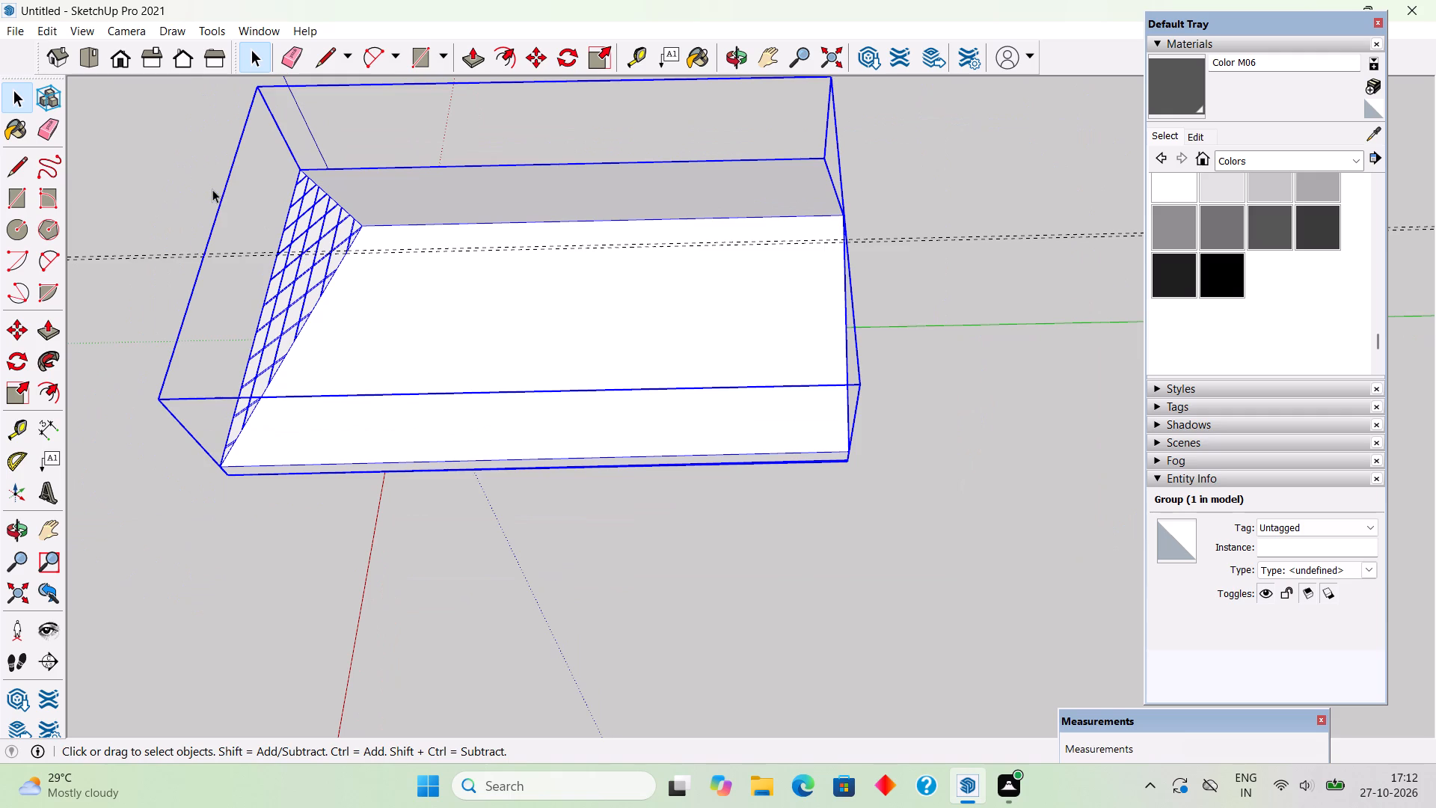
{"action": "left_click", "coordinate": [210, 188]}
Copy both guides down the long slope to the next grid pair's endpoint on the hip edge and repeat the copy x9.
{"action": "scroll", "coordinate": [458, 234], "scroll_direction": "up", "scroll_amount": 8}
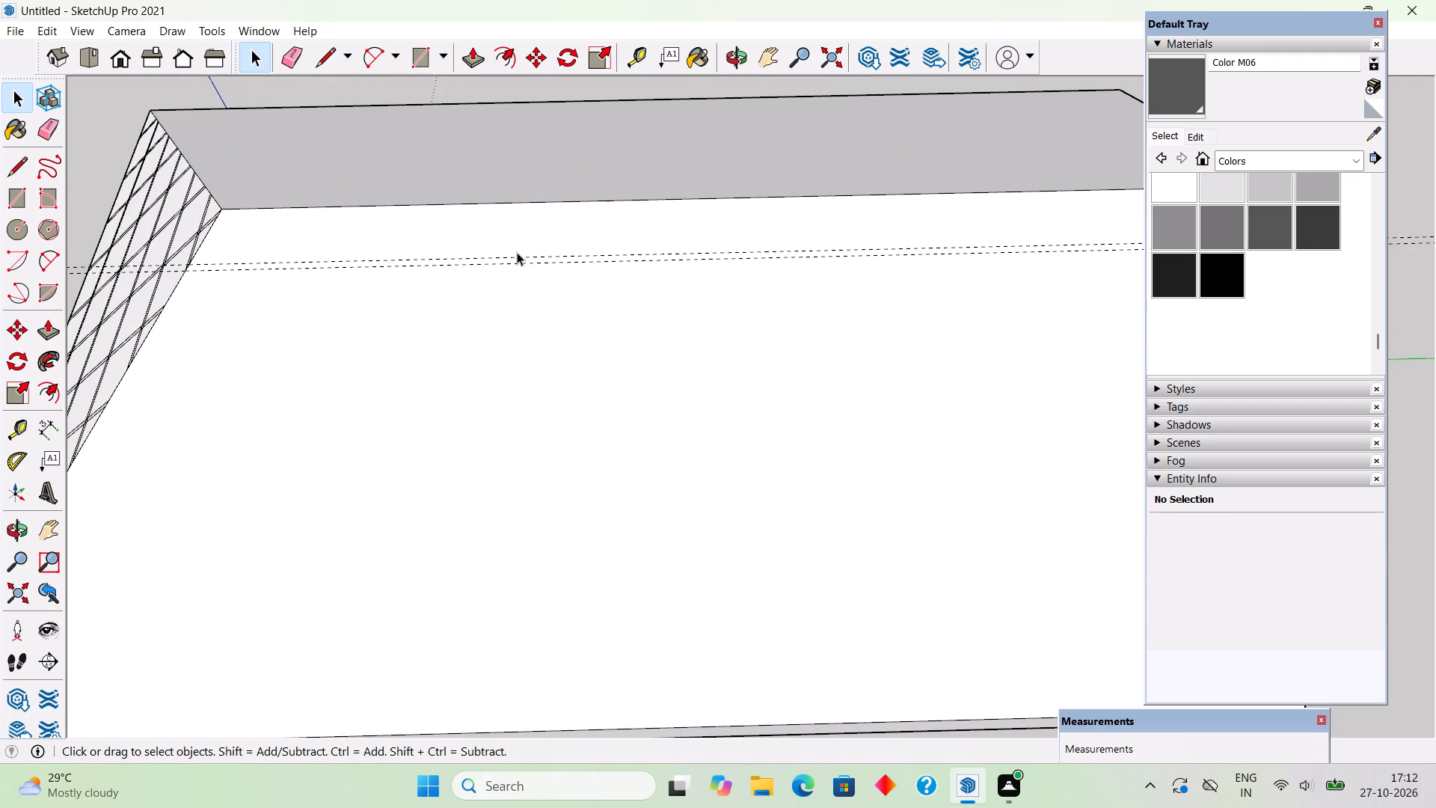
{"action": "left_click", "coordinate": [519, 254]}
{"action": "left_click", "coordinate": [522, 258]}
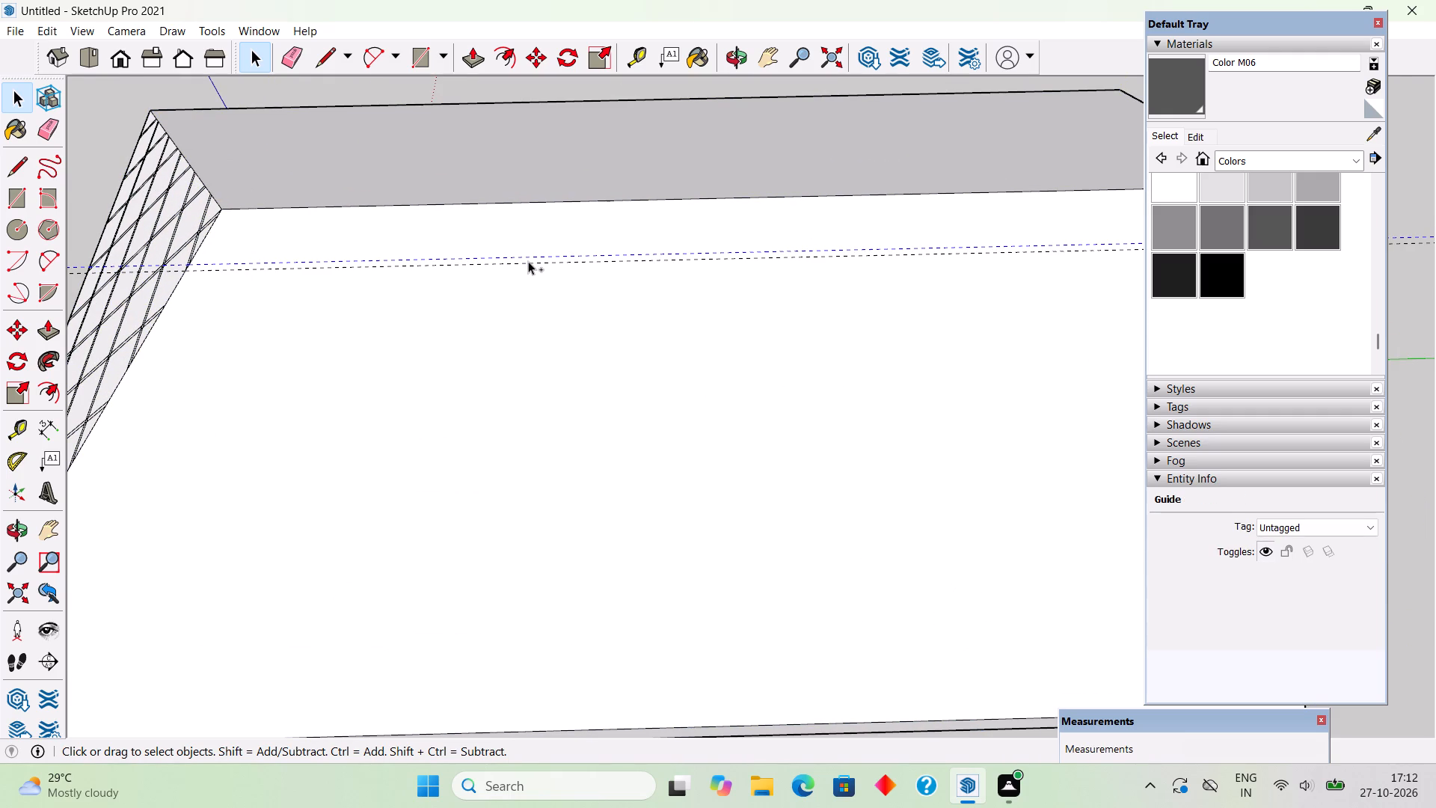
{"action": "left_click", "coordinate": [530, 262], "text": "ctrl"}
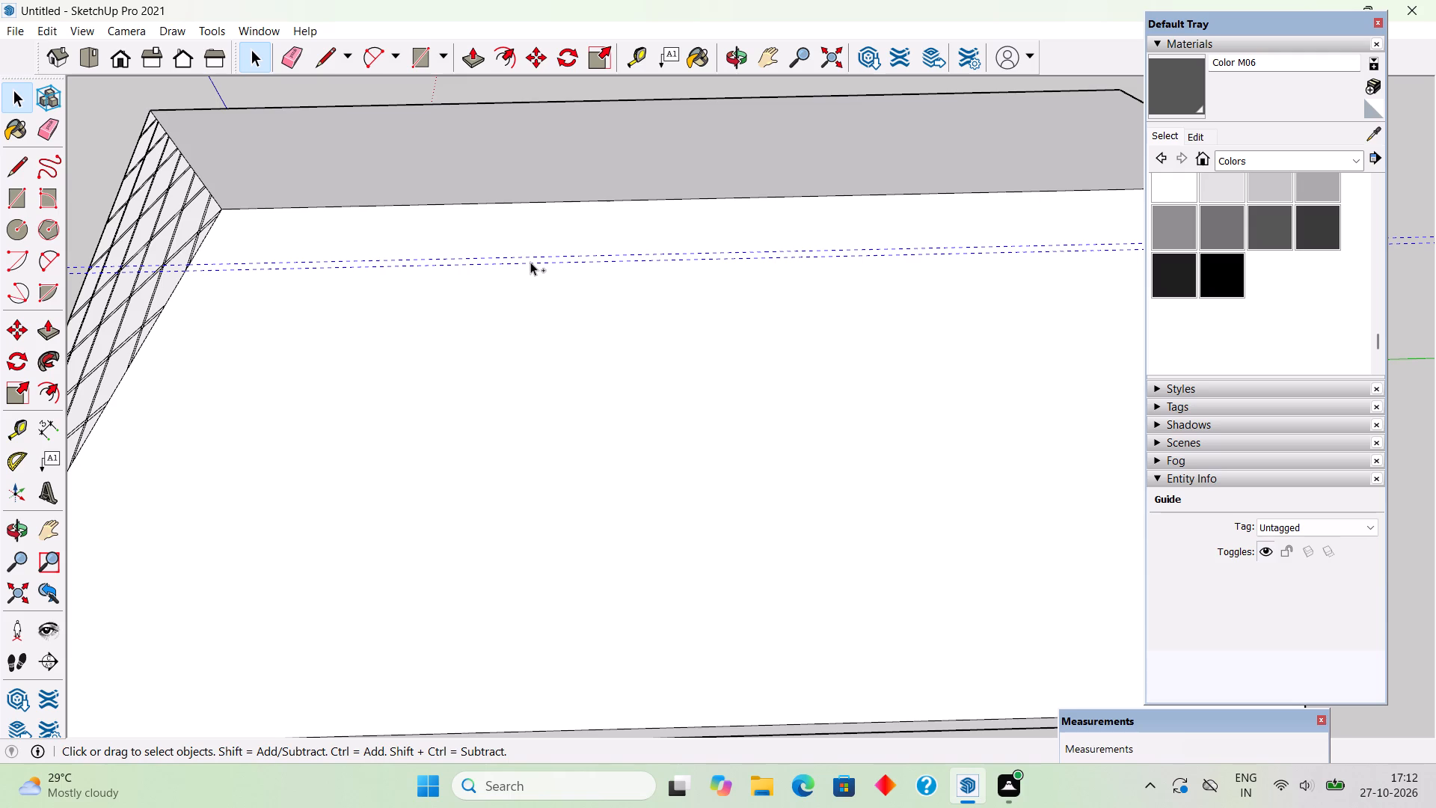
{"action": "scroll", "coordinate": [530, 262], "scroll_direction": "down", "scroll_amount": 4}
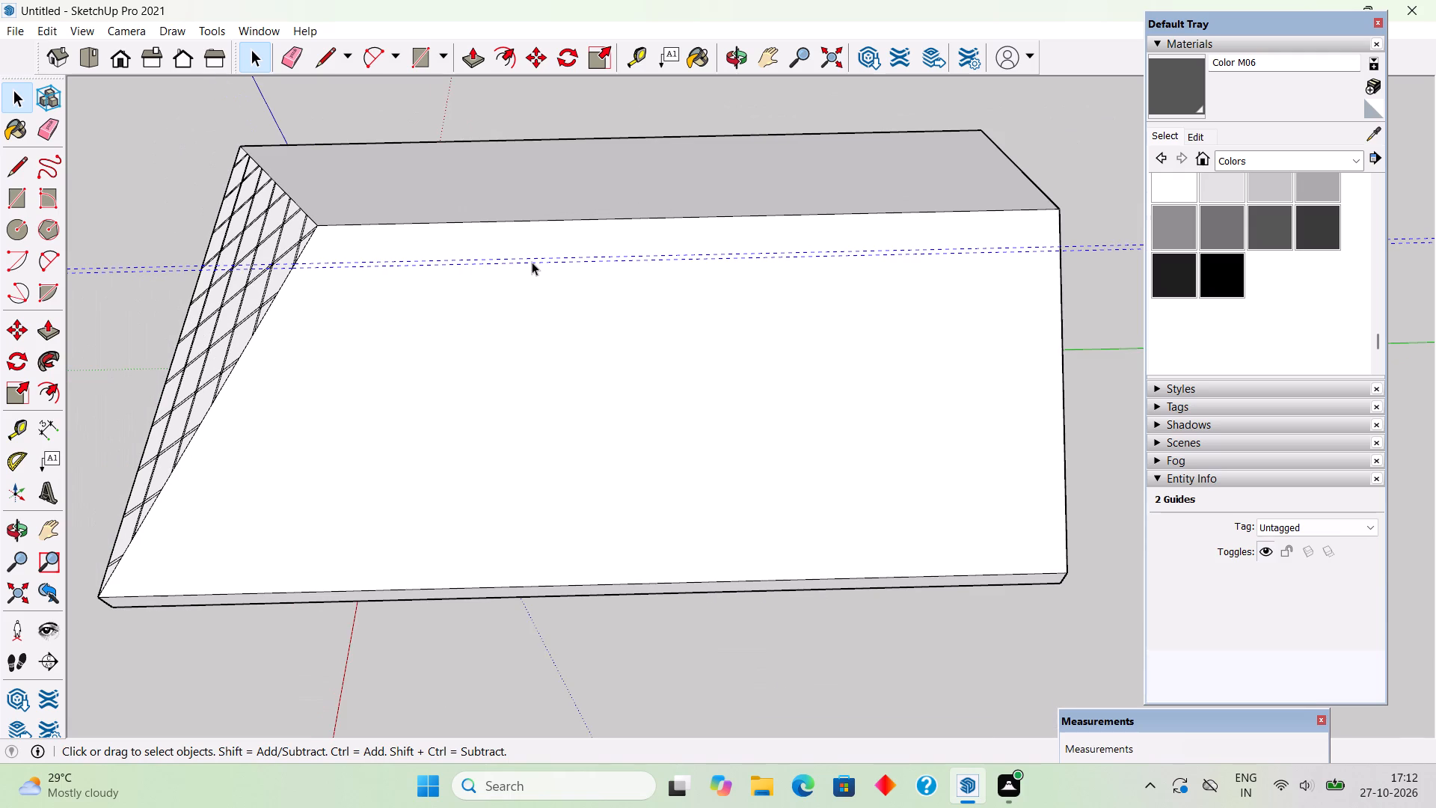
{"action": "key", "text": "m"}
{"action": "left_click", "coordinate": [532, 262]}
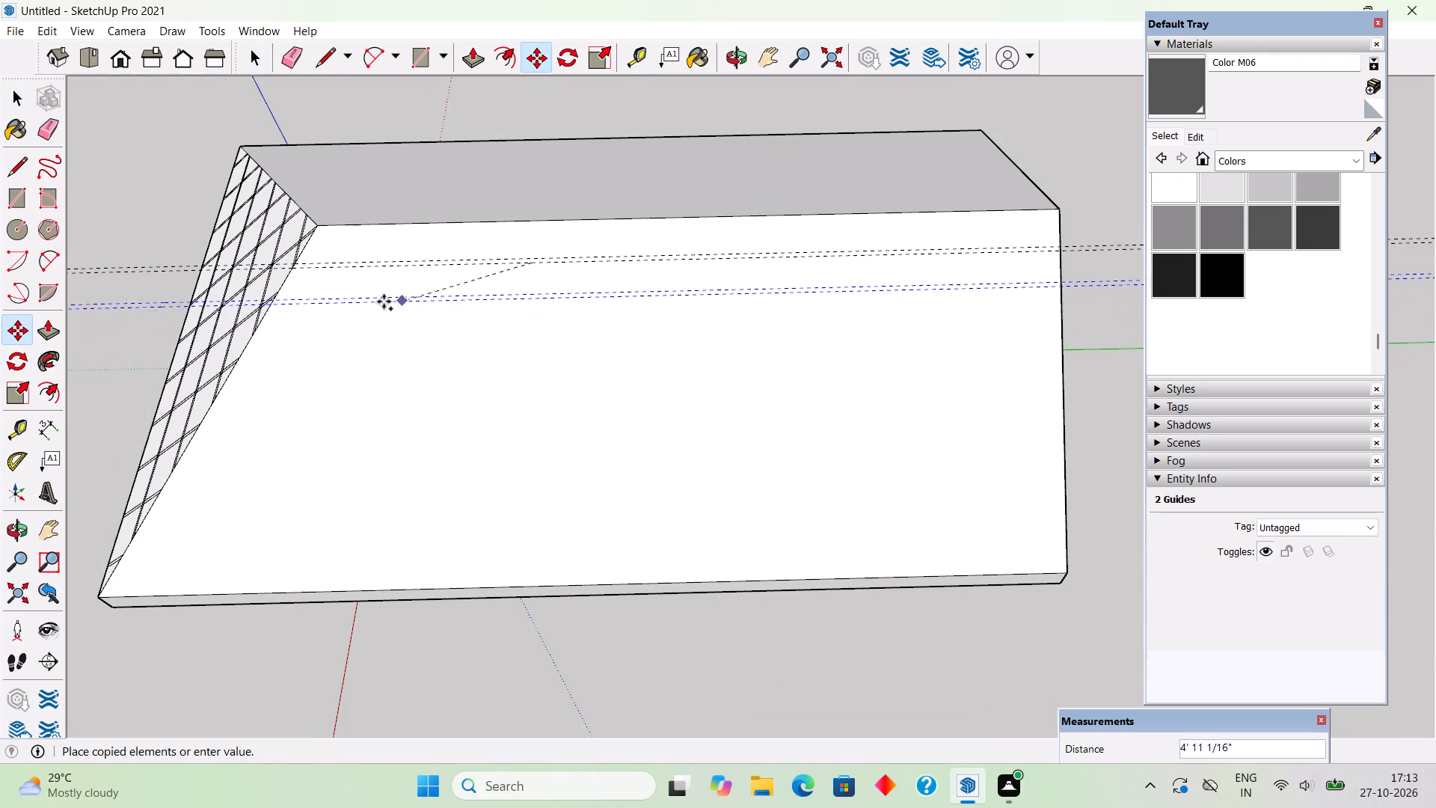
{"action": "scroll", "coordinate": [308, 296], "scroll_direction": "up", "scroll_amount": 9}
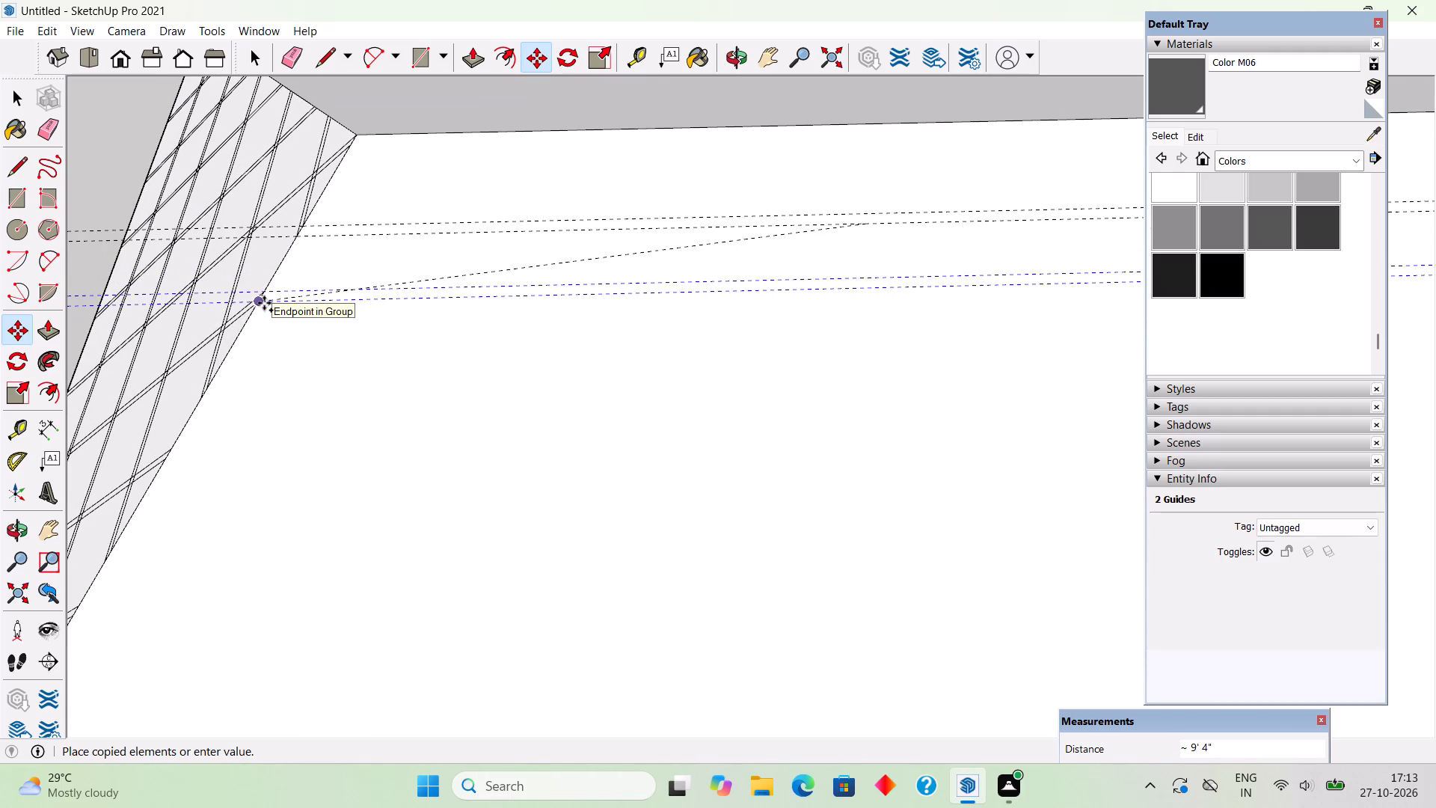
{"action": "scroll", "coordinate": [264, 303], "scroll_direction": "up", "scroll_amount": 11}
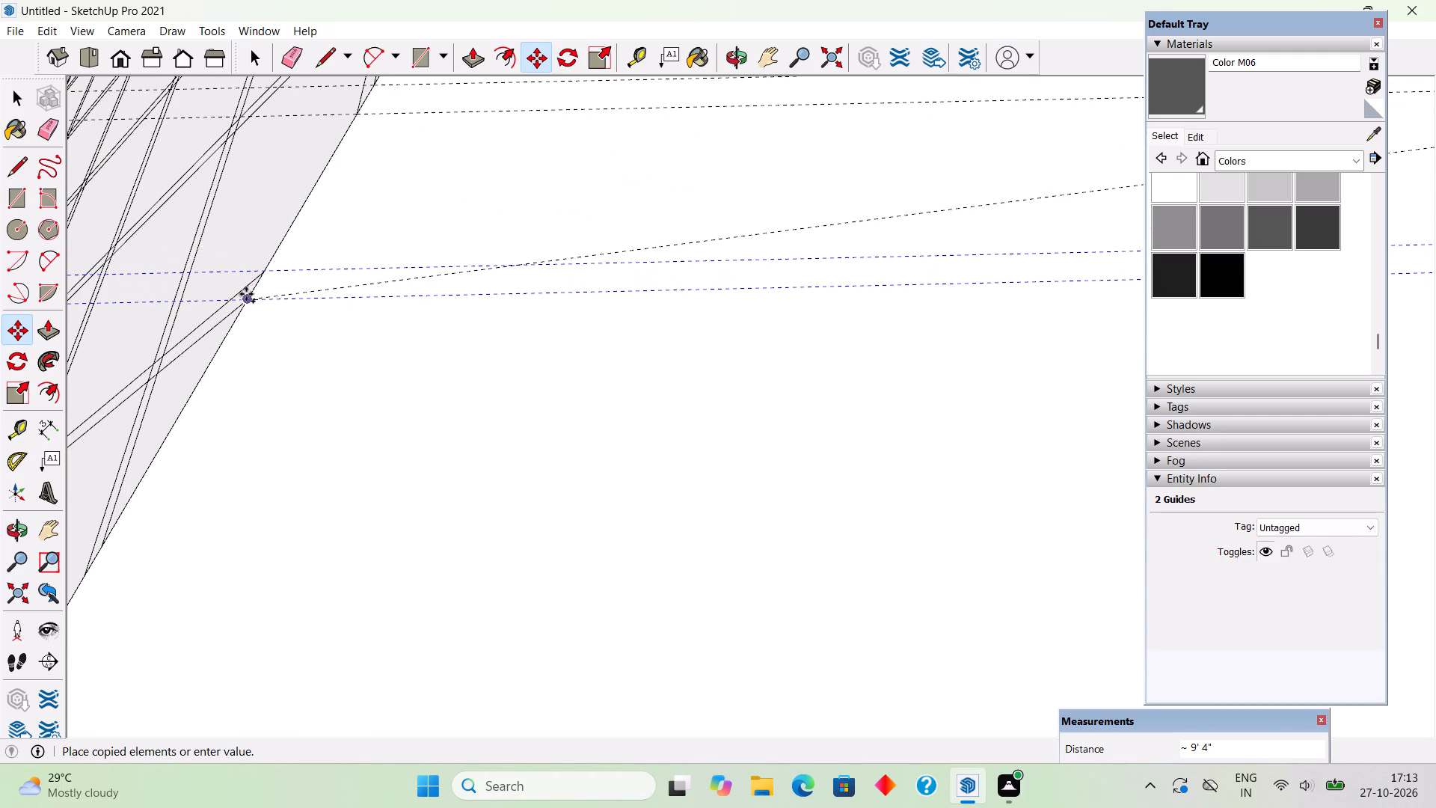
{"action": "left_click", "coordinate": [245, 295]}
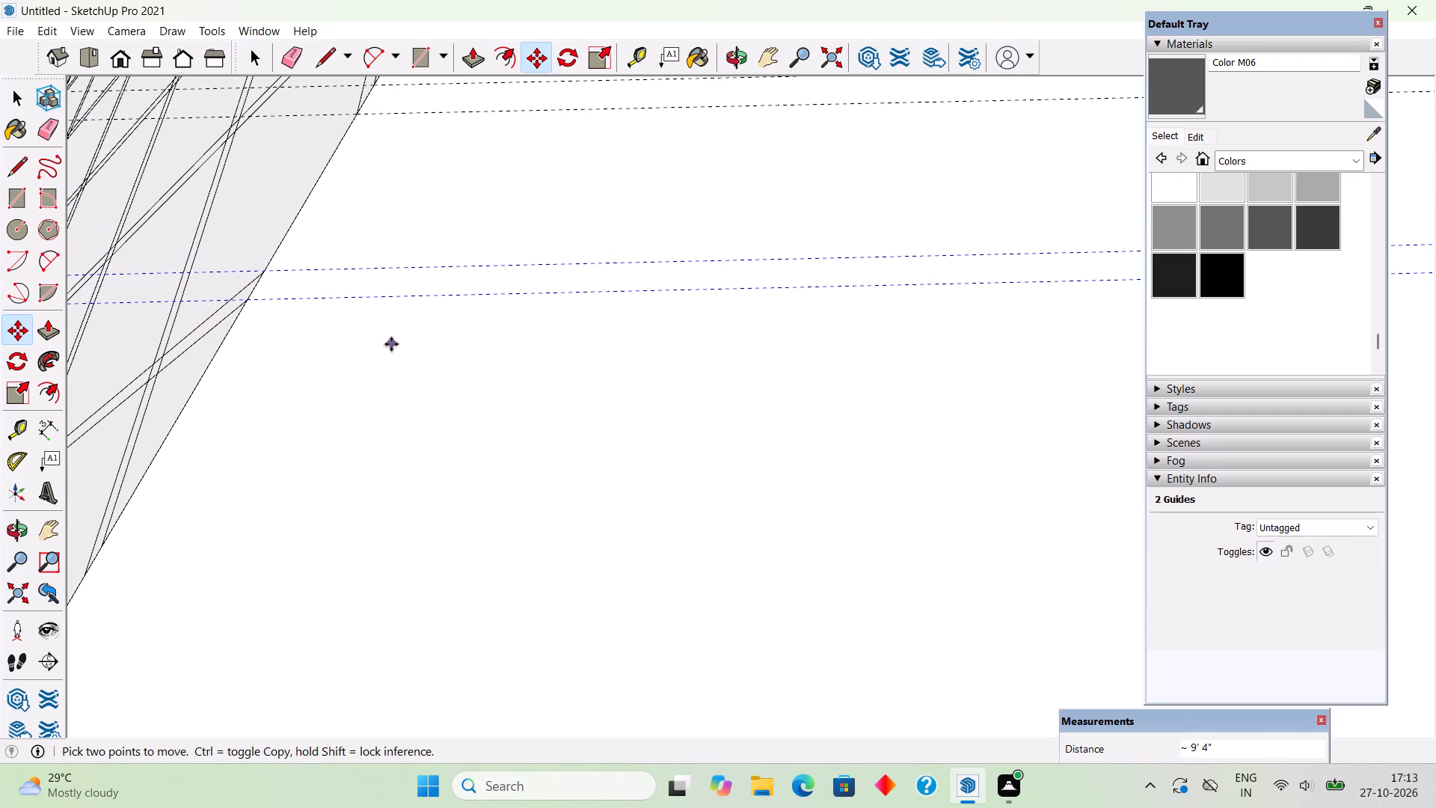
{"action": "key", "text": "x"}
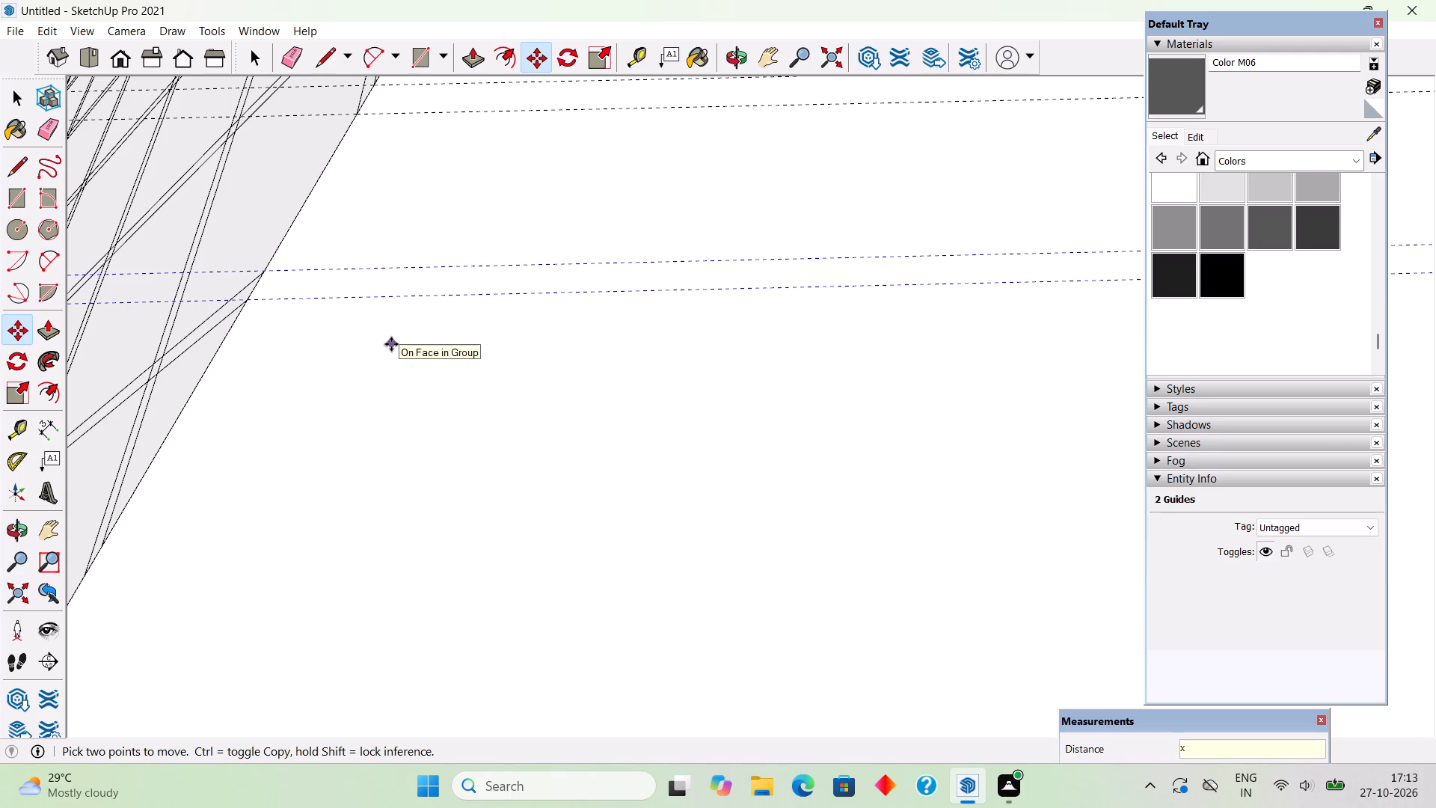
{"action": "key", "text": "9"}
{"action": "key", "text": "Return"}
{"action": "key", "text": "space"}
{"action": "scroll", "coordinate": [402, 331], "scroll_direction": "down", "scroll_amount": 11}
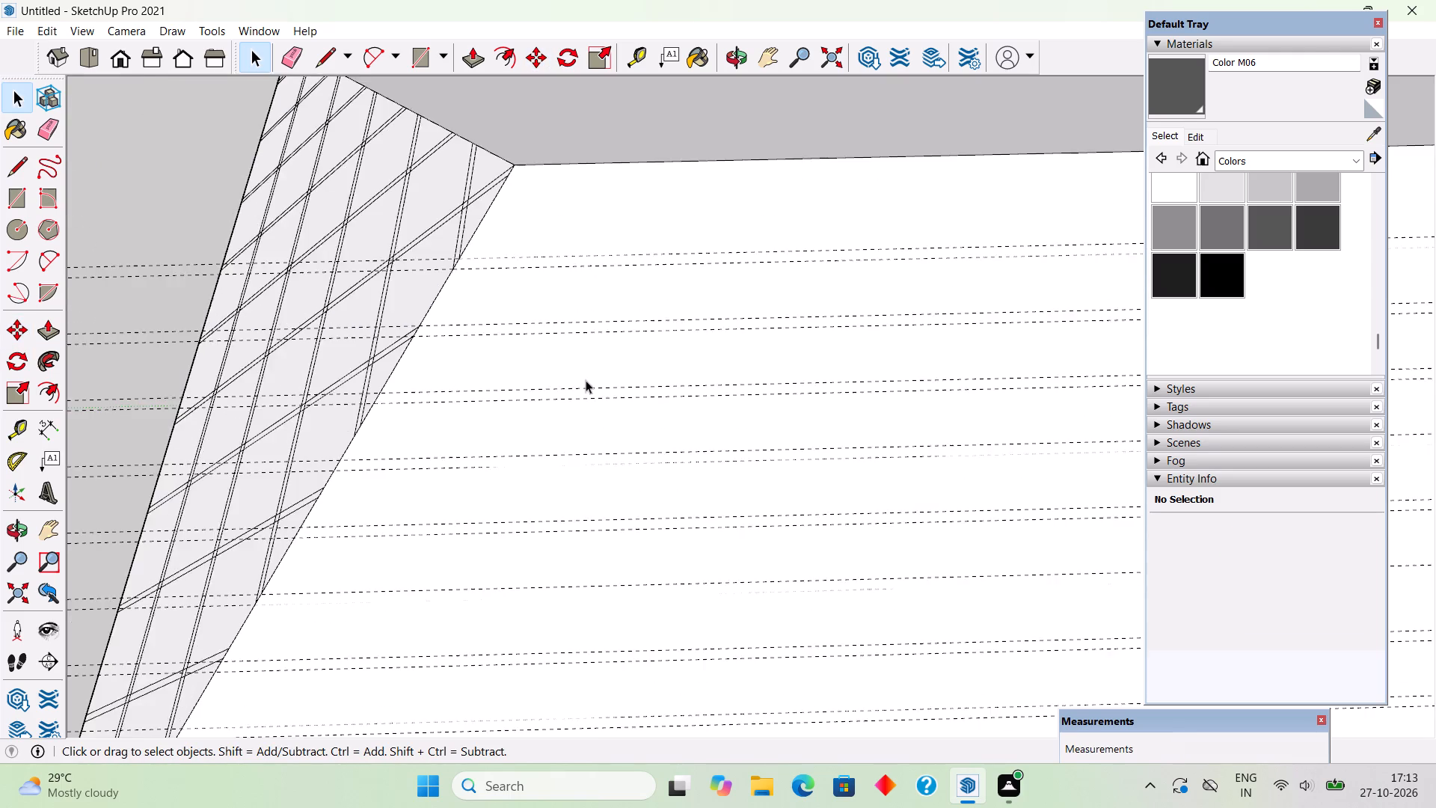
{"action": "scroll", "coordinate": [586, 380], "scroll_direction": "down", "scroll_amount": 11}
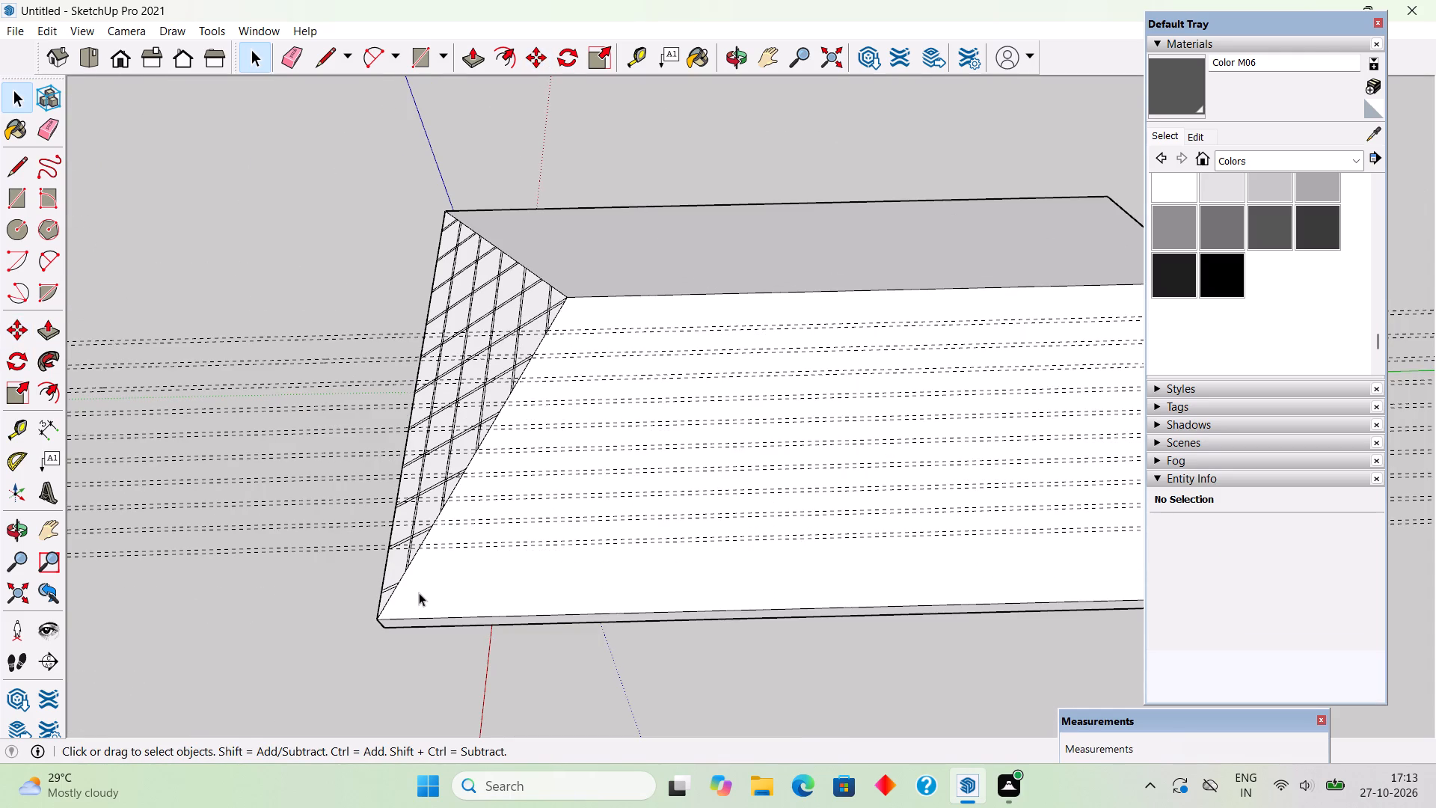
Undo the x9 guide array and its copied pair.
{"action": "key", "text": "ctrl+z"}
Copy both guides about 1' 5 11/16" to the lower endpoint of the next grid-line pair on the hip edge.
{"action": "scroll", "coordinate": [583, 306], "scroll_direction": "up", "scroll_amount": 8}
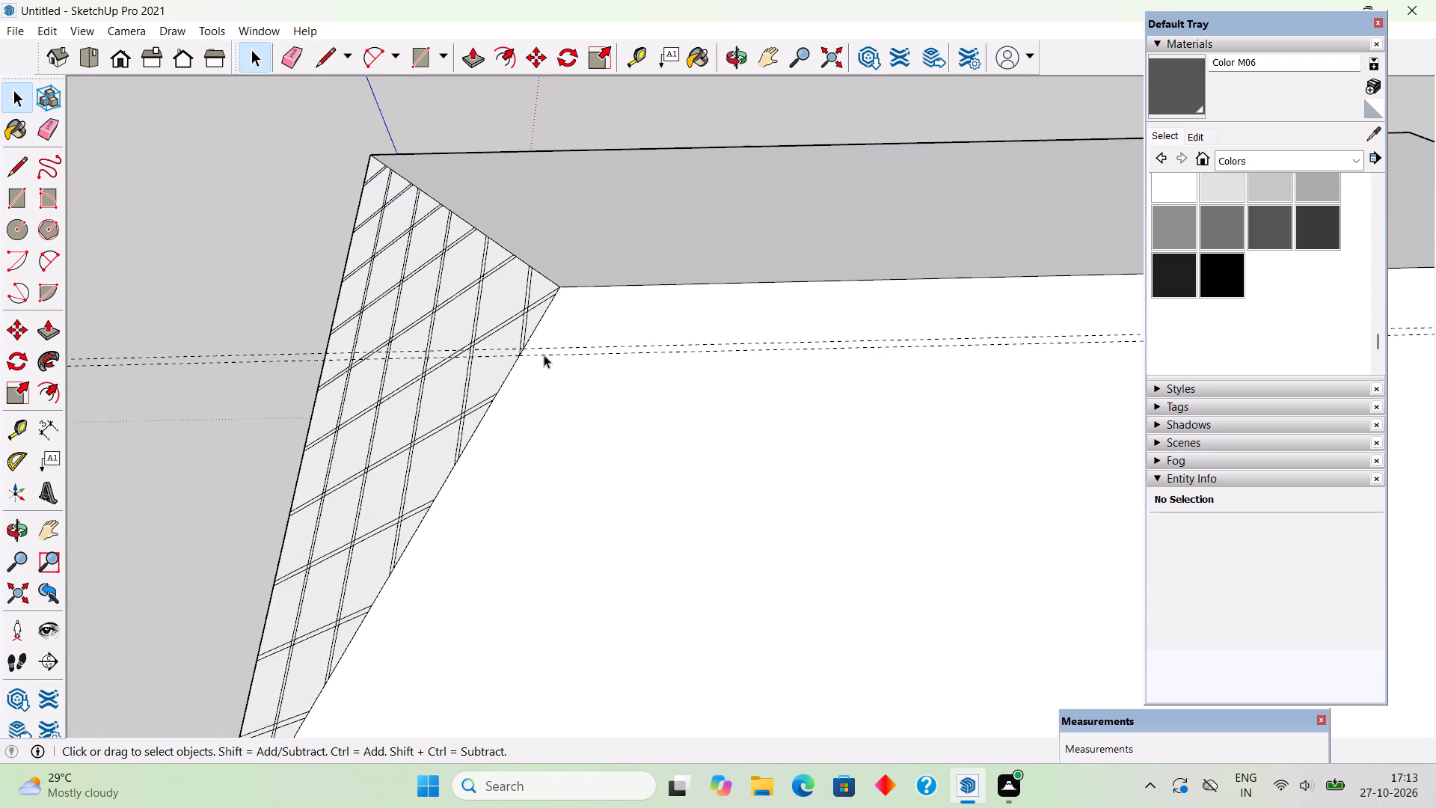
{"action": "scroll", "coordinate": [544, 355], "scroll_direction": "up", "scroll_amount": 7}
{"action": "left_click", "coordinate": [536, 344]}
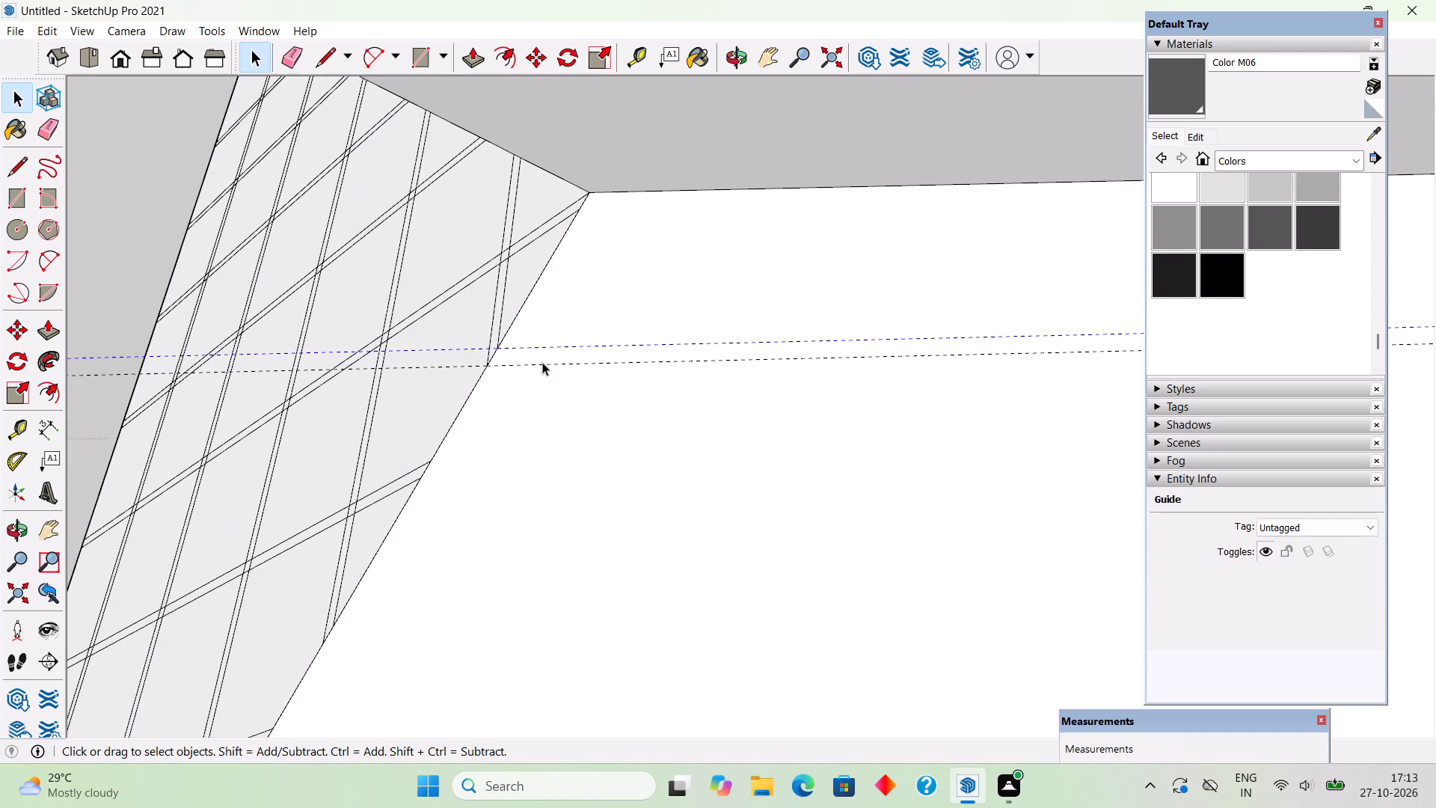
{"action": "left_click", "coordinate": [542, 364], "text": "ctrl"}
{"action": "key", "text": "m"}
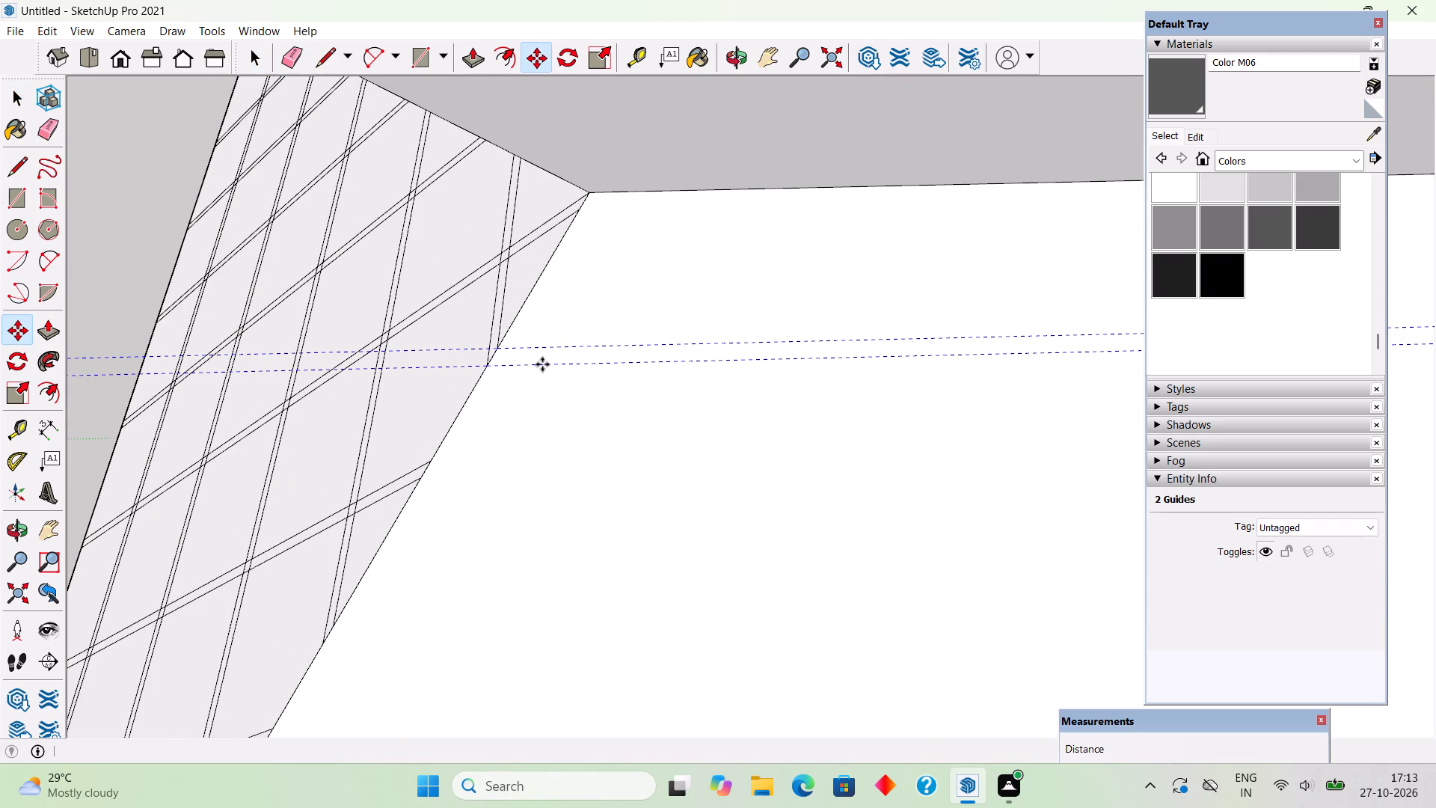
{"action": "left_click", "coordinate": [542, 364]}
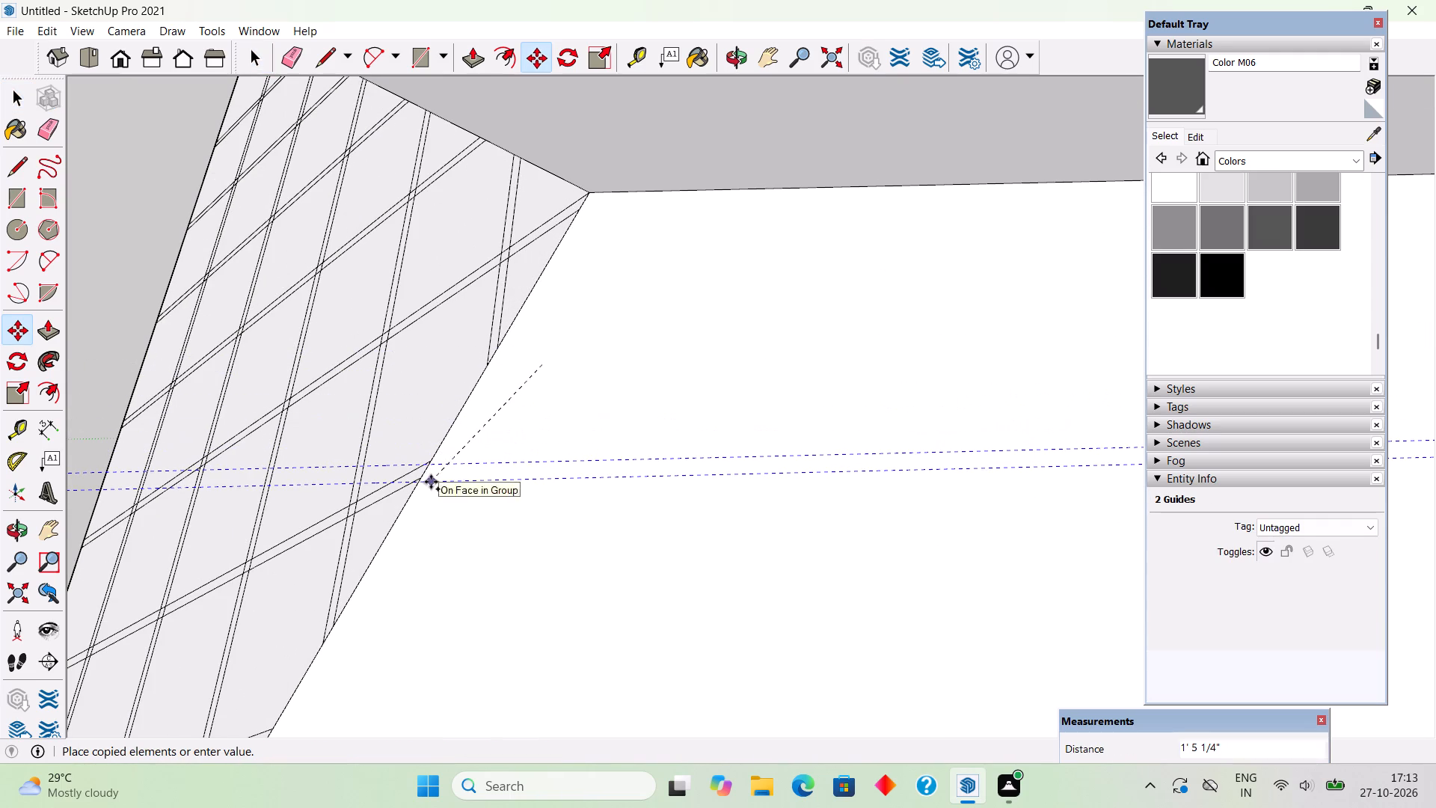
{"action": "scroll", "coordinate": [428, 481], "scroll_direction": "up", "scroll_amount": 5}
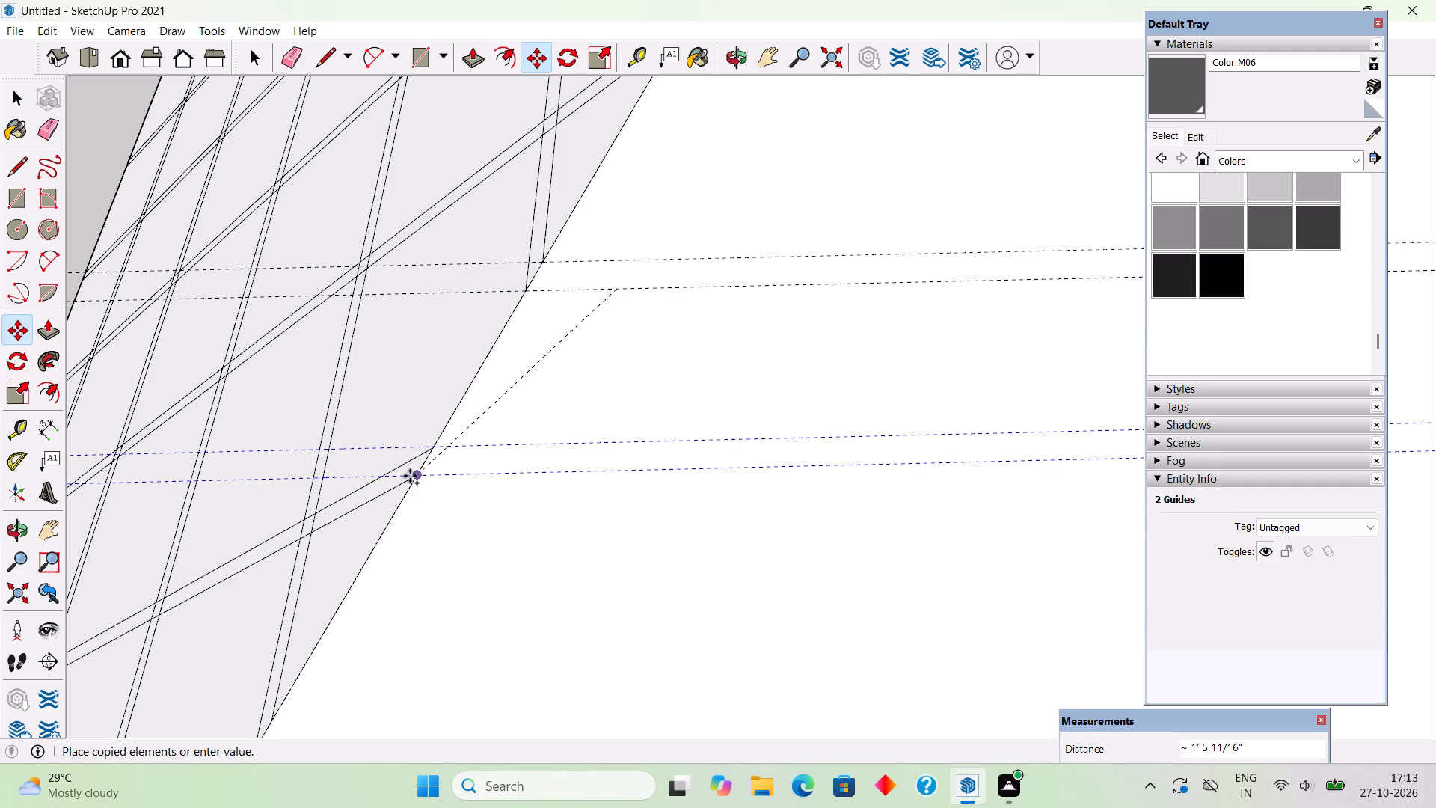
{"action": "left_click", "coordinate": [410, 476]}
Examine how the original and copied guide pairs align with the grid line endpoints along the hip edge.
{"action": "scroll", "coordinate": [445, 457], "scroll_direction": "up", "scroll_amount": 10}
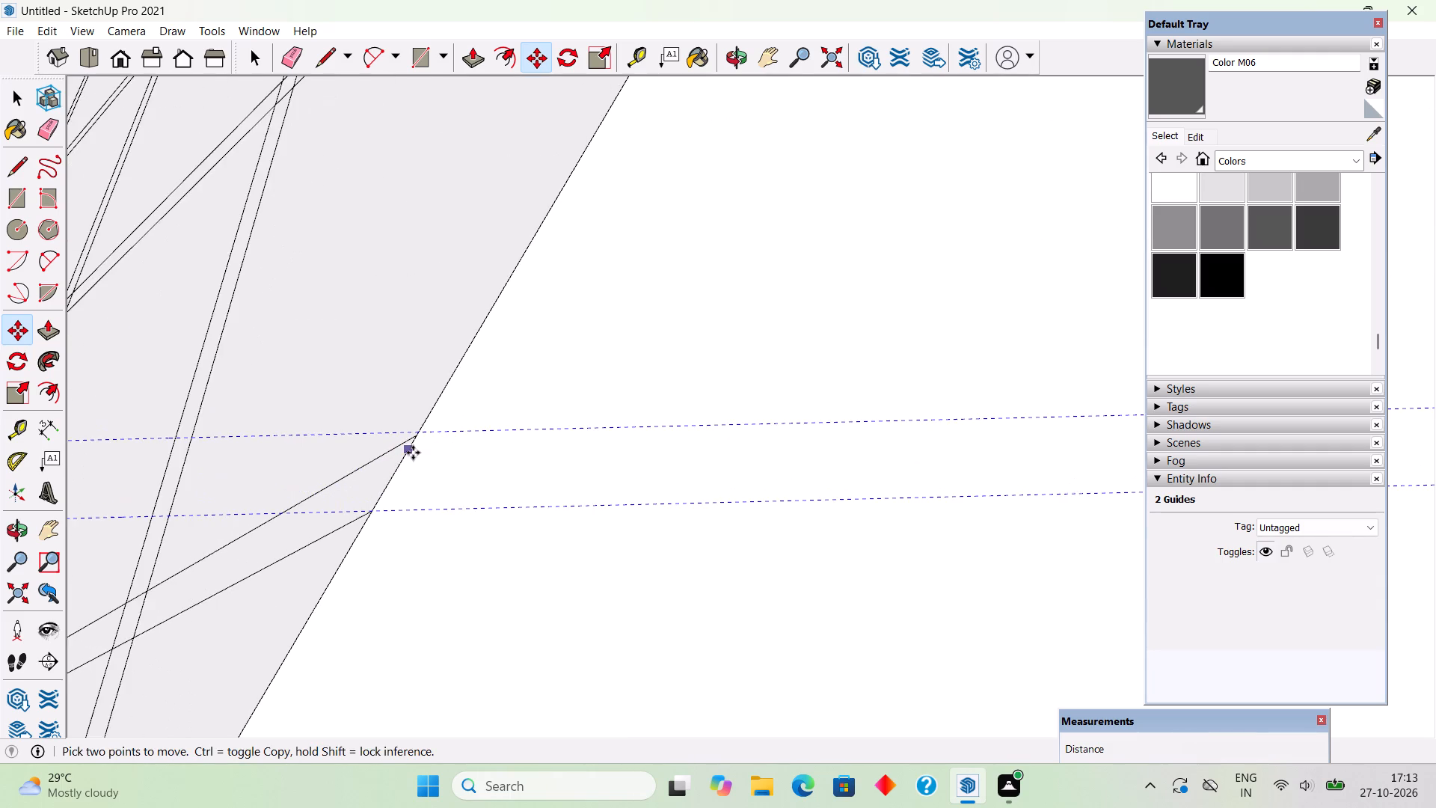
{"action": "scroll", "coordinate": [411, 453], "scroll_direction": "up", "scroll_amount": 14}
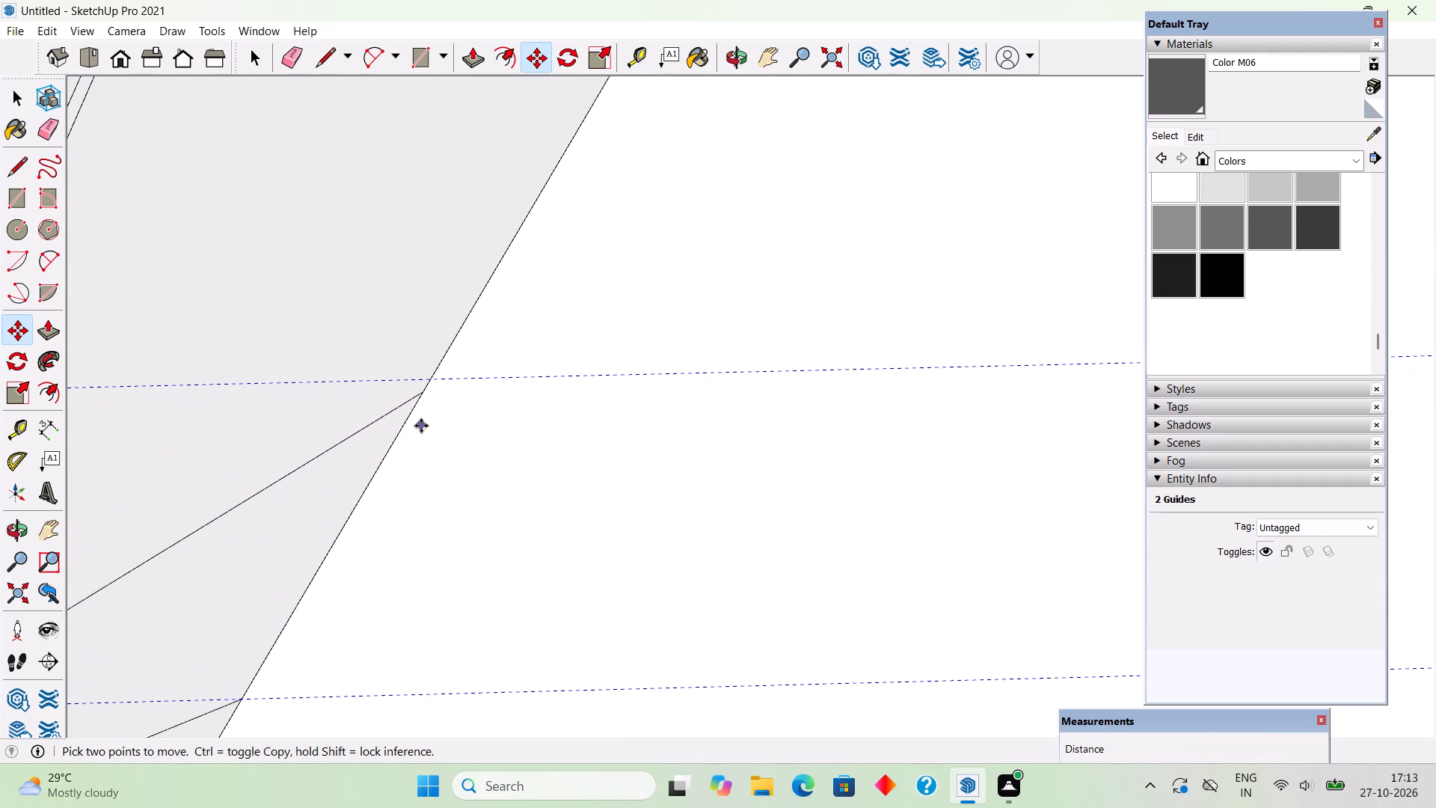
{"action": "scroll", "coordinate": [421, 426], "scroll_direction": "down", "scroll_amount": 20}
{"action": "scroll", "coordinate": [421, 426], "scroll_direction": "down", "scroll_amount": 9}
{"action": "middle_click_drag", "start_coordinate": [443, 462], "coordinate": [547, 580]}
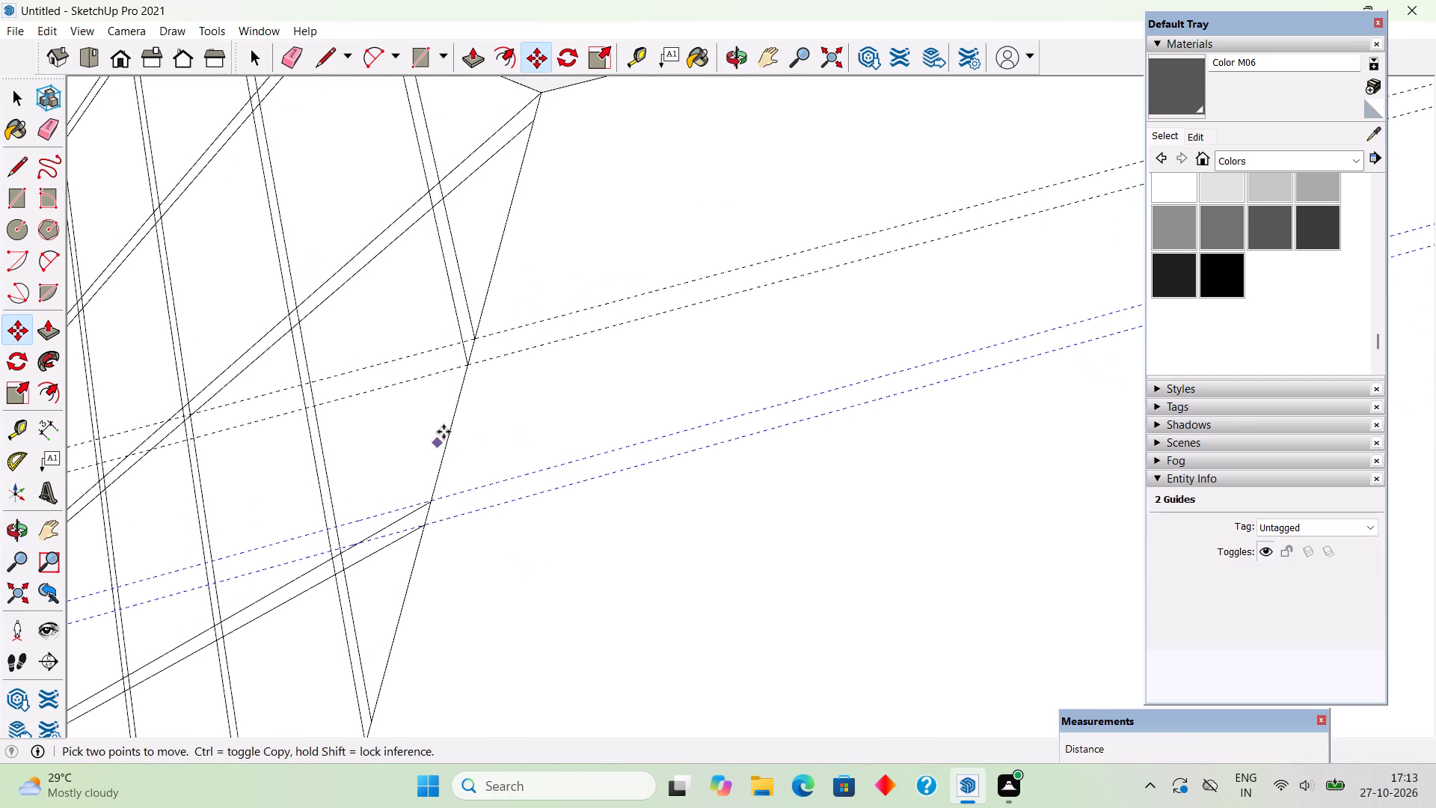
{"action": "scroll", "coordinate": [476, 361], "scroll_direction": "up", "scroll_amount": 19}
{"action": "scroll", "coordinate": [464, 363], "scroll_direction": "up", "scroll_amount": 4}
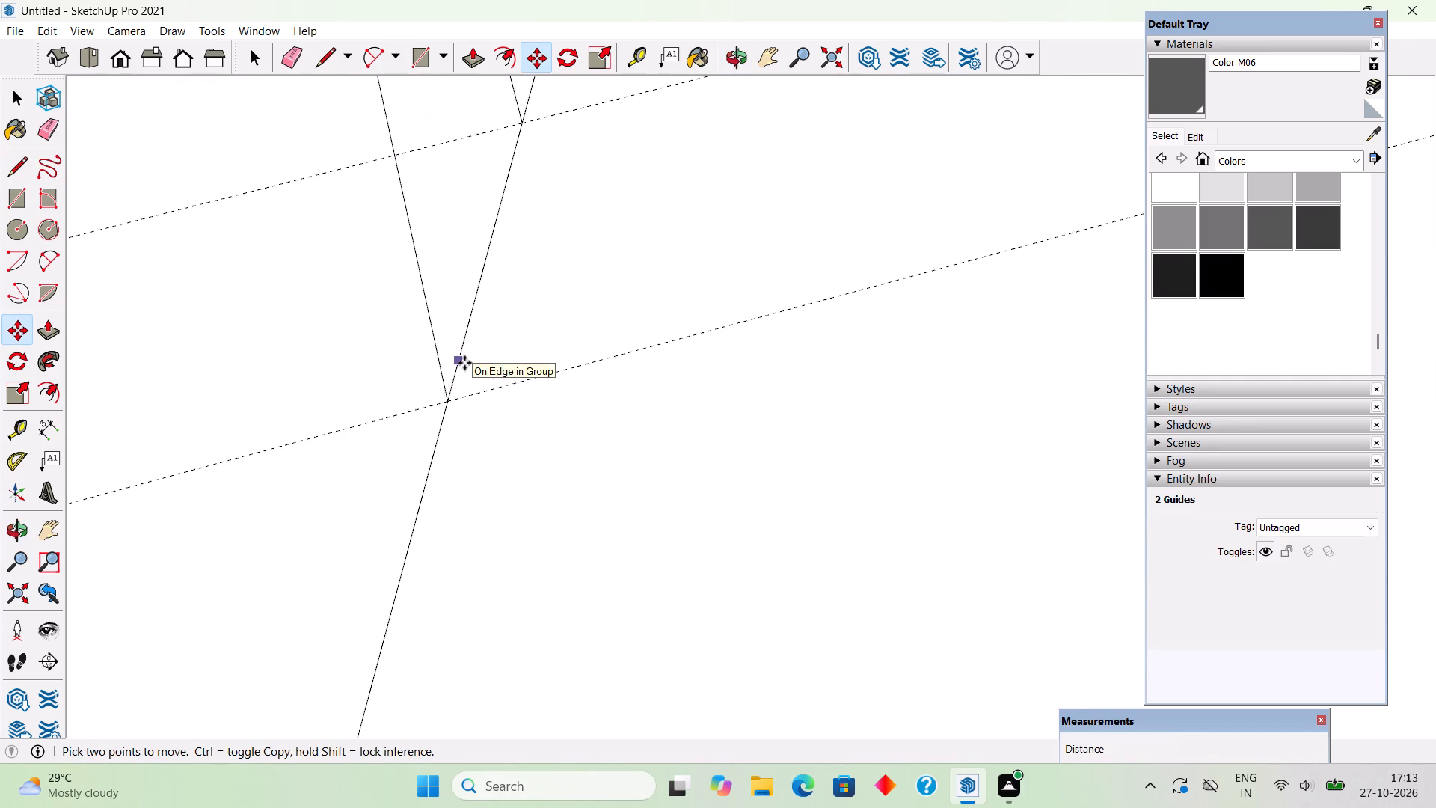
{"action": "scroll", "coordinate": [464, 363], "scroll_direction": "down", "scroll_amount": 18}
{"action": "scroll", "coordinate": [471, 256], "scroll_direction": "down", "scroll_amount": 11}
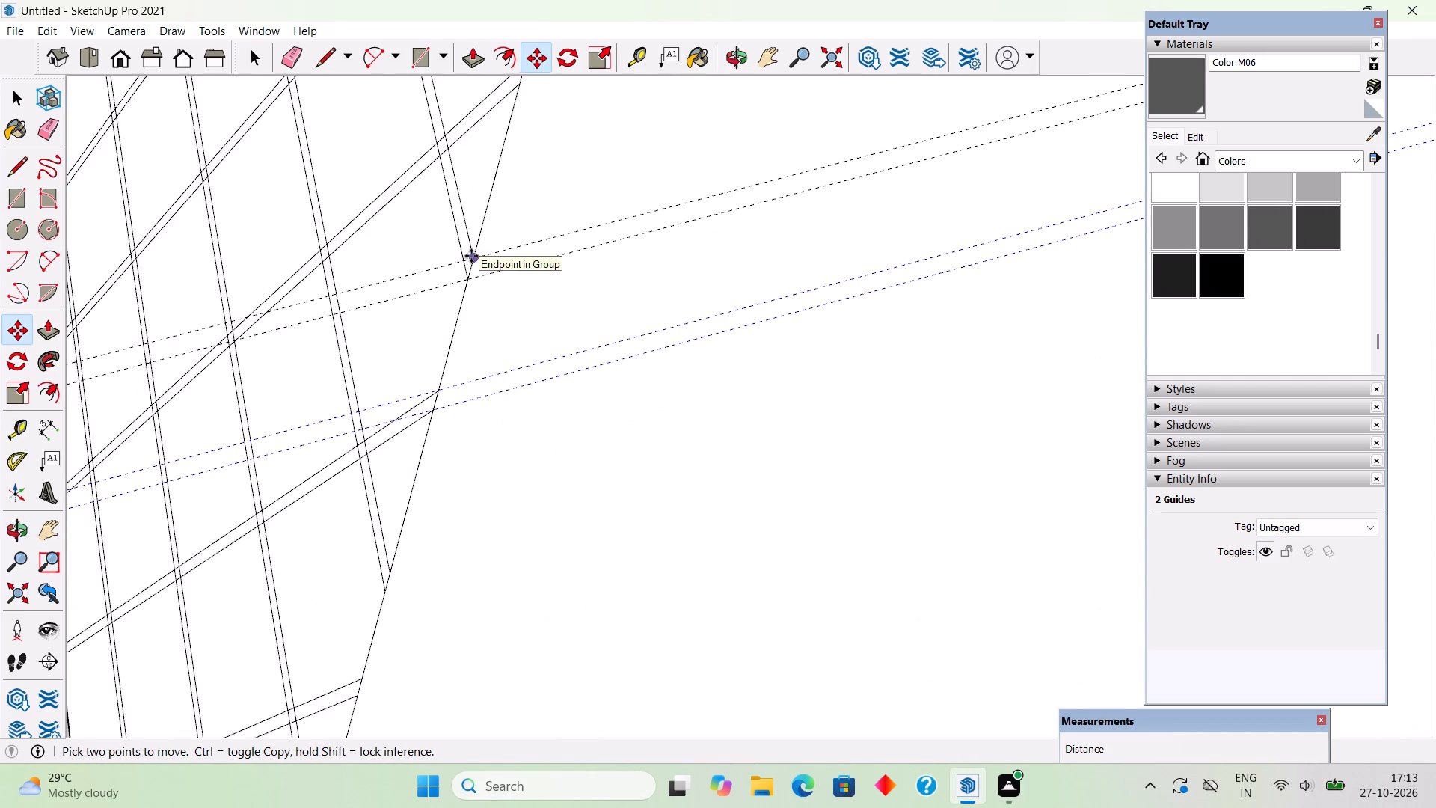
{"action": "scroll", "coordinate": [471, 256], "scroll_direction": "down", "scroll_amount": 10}
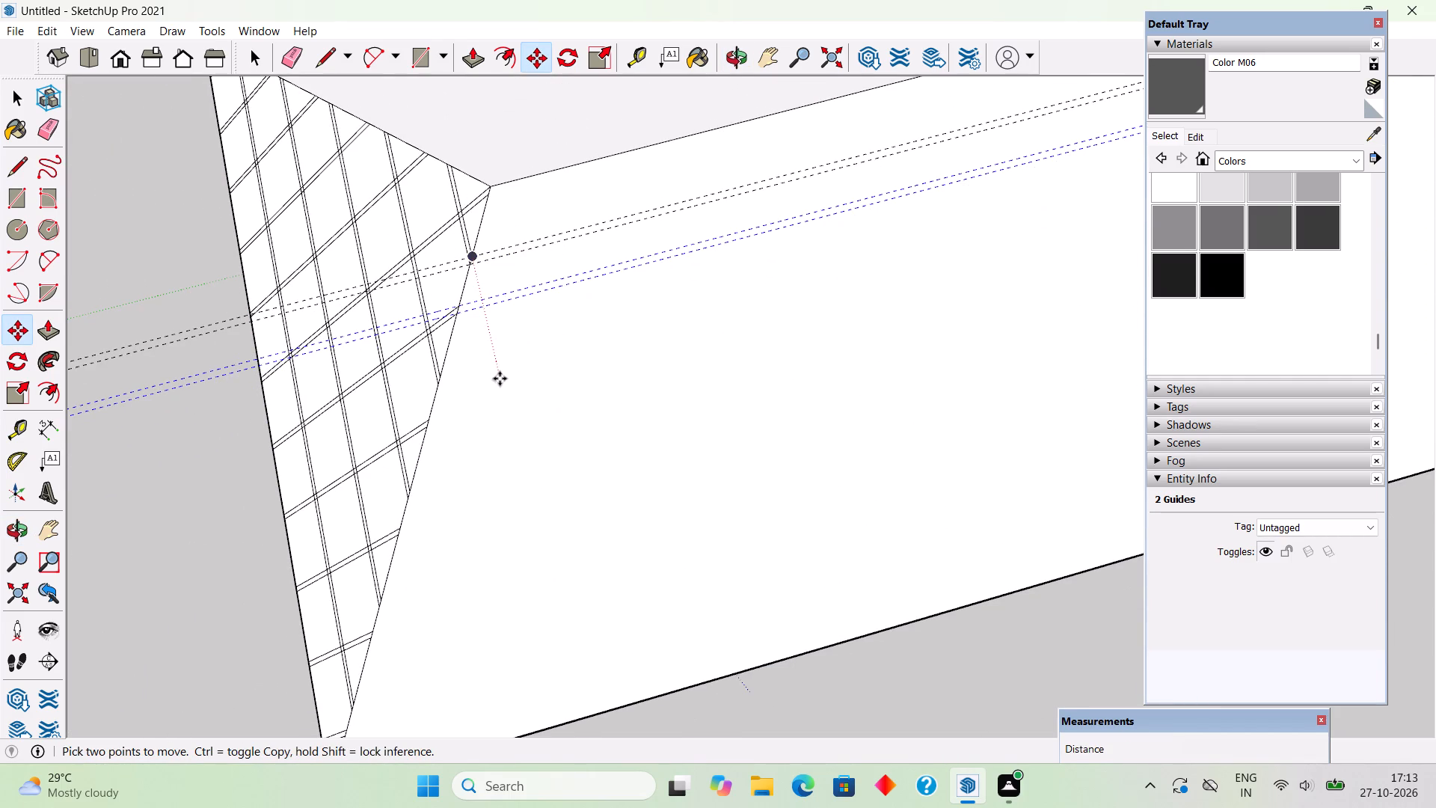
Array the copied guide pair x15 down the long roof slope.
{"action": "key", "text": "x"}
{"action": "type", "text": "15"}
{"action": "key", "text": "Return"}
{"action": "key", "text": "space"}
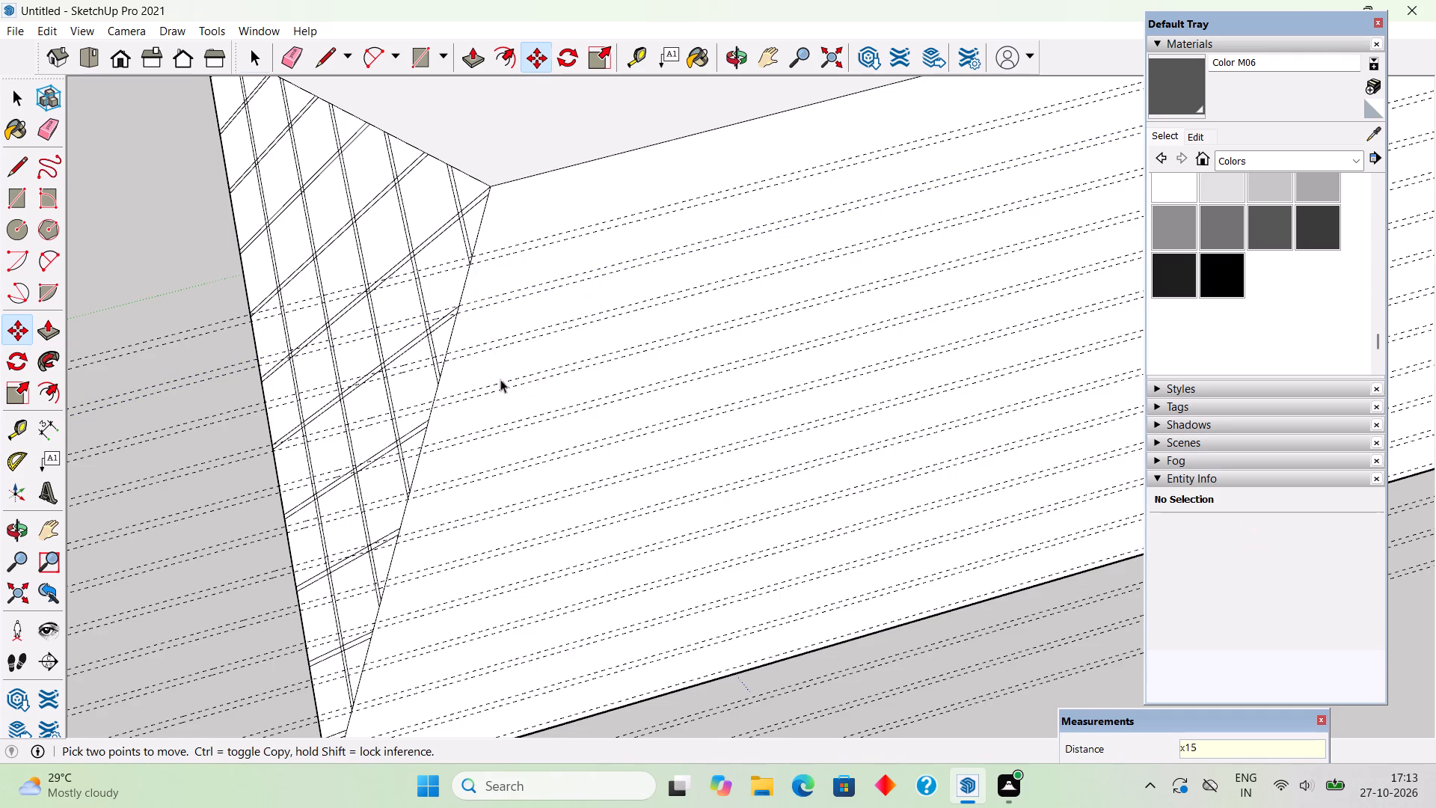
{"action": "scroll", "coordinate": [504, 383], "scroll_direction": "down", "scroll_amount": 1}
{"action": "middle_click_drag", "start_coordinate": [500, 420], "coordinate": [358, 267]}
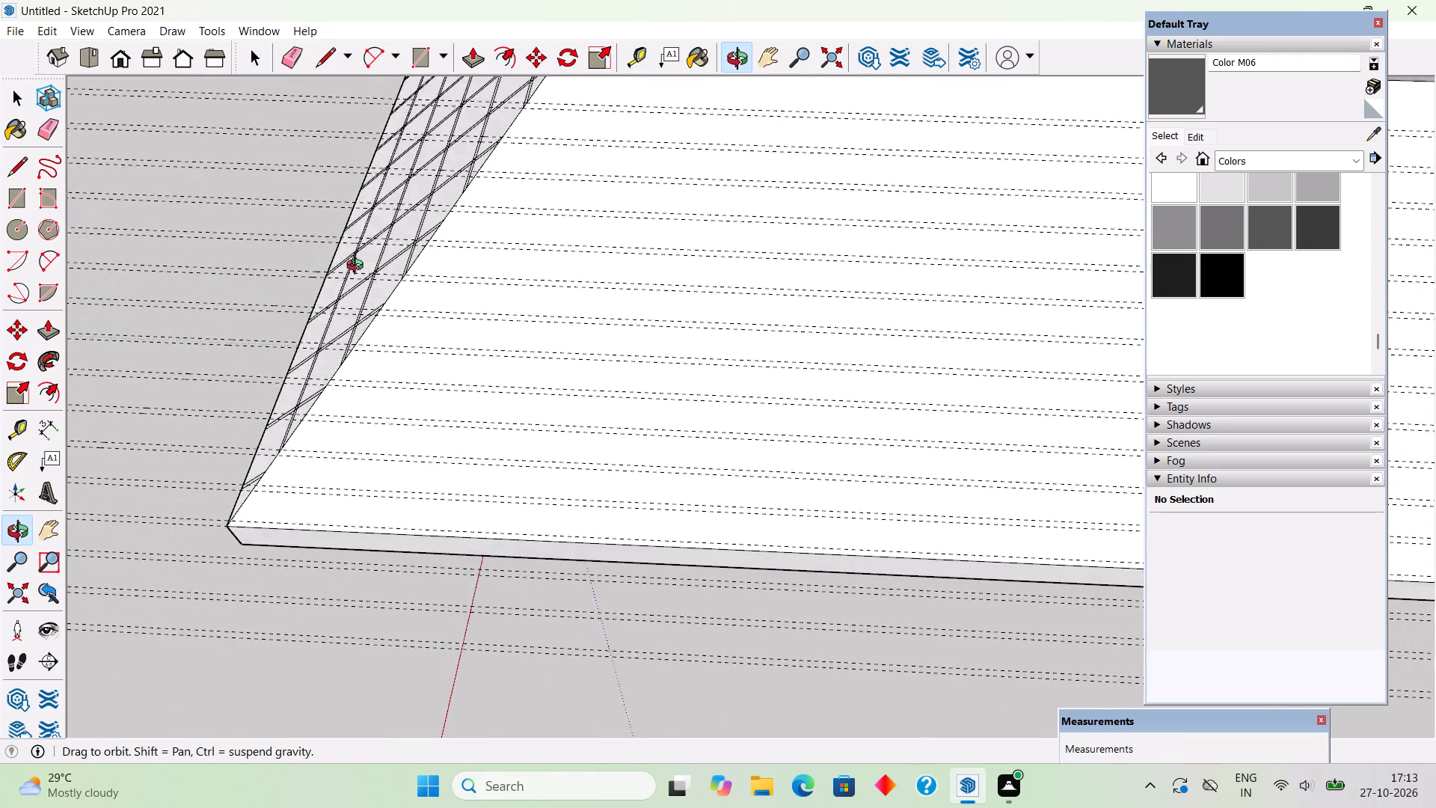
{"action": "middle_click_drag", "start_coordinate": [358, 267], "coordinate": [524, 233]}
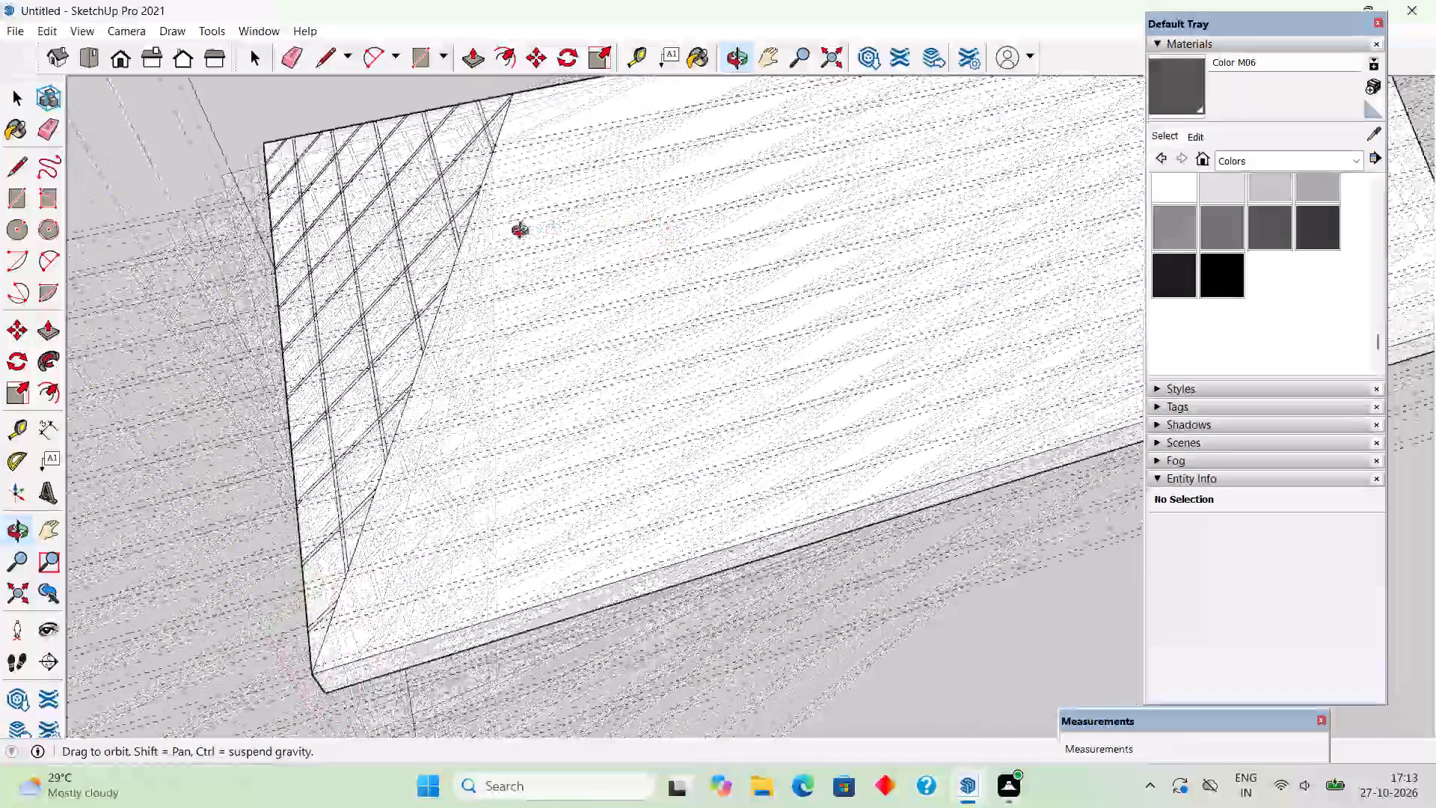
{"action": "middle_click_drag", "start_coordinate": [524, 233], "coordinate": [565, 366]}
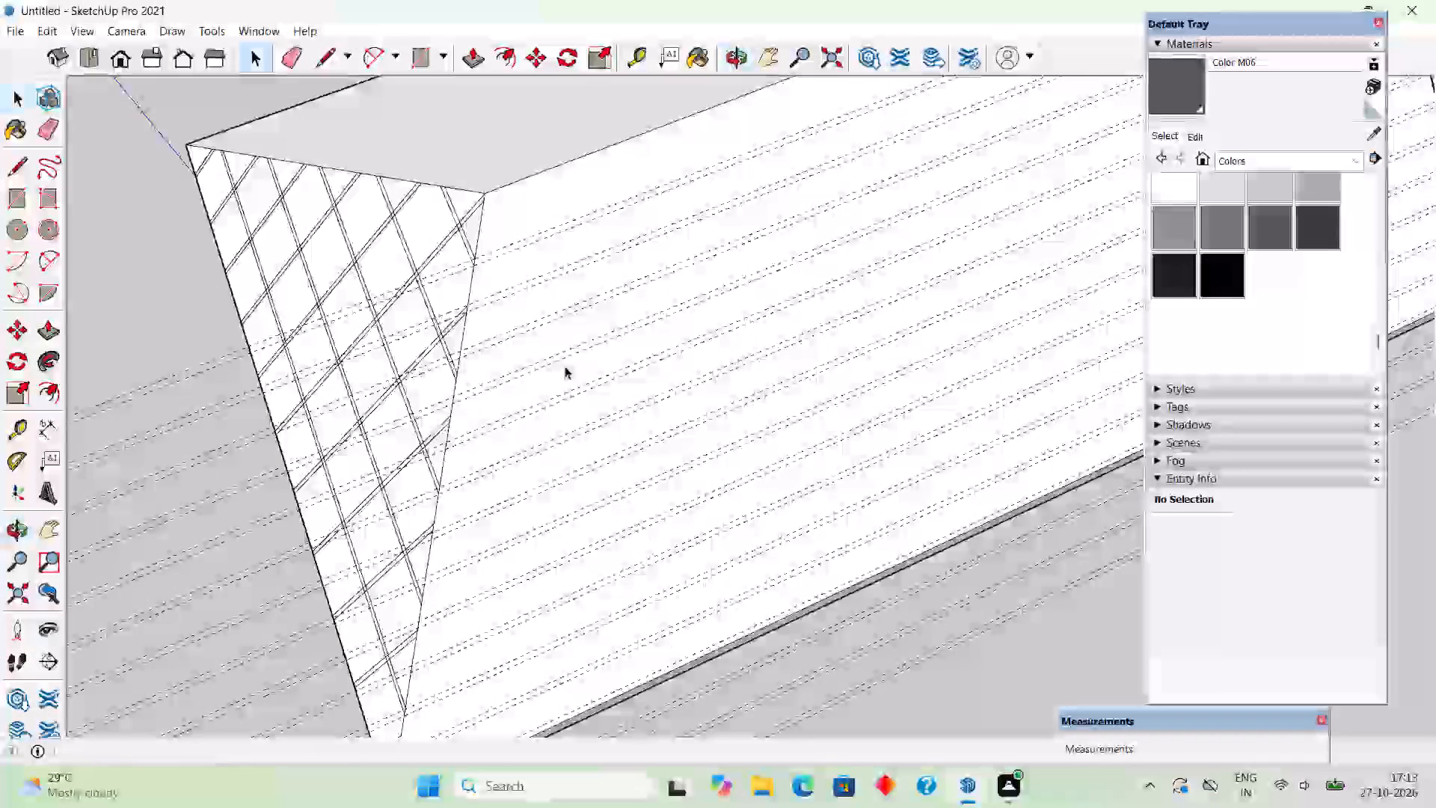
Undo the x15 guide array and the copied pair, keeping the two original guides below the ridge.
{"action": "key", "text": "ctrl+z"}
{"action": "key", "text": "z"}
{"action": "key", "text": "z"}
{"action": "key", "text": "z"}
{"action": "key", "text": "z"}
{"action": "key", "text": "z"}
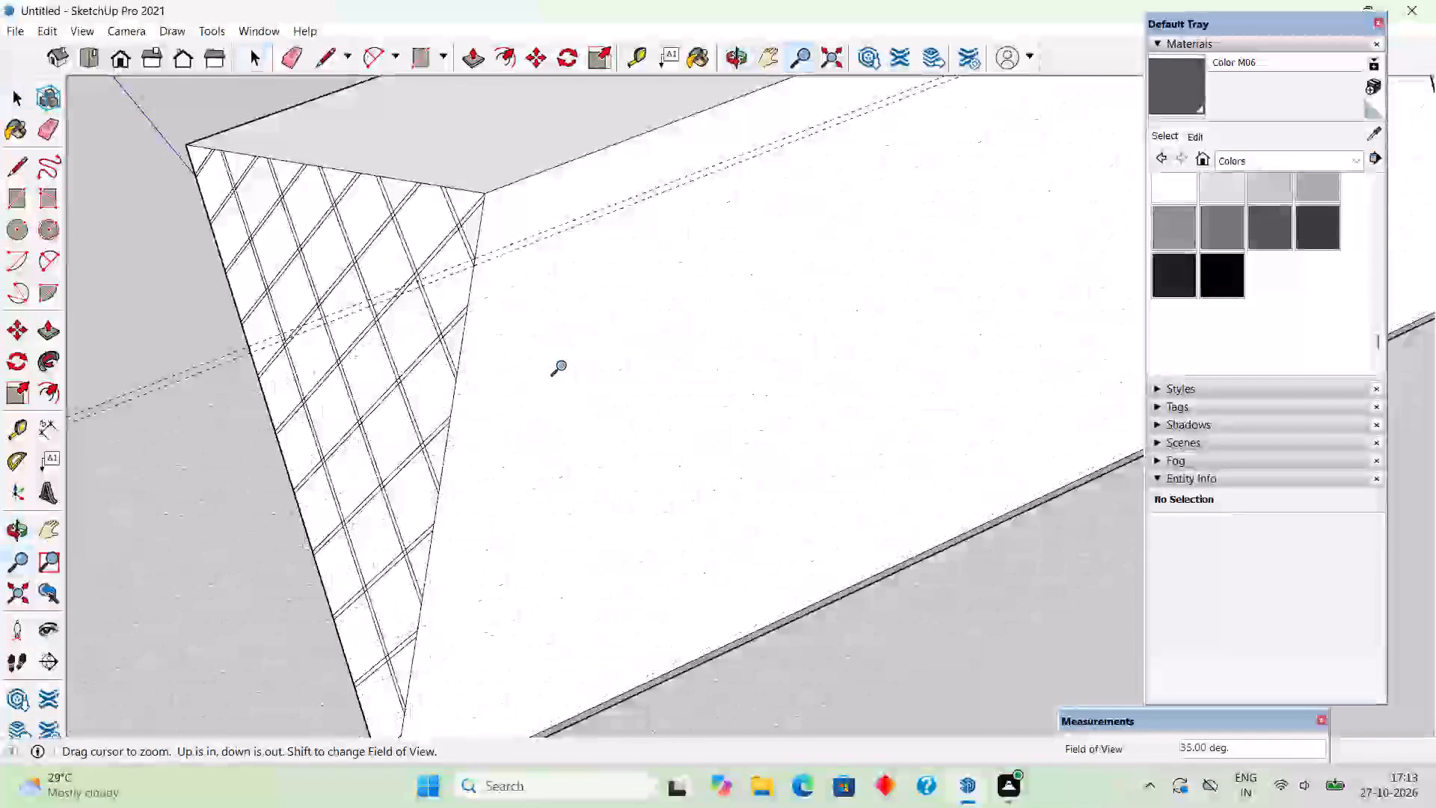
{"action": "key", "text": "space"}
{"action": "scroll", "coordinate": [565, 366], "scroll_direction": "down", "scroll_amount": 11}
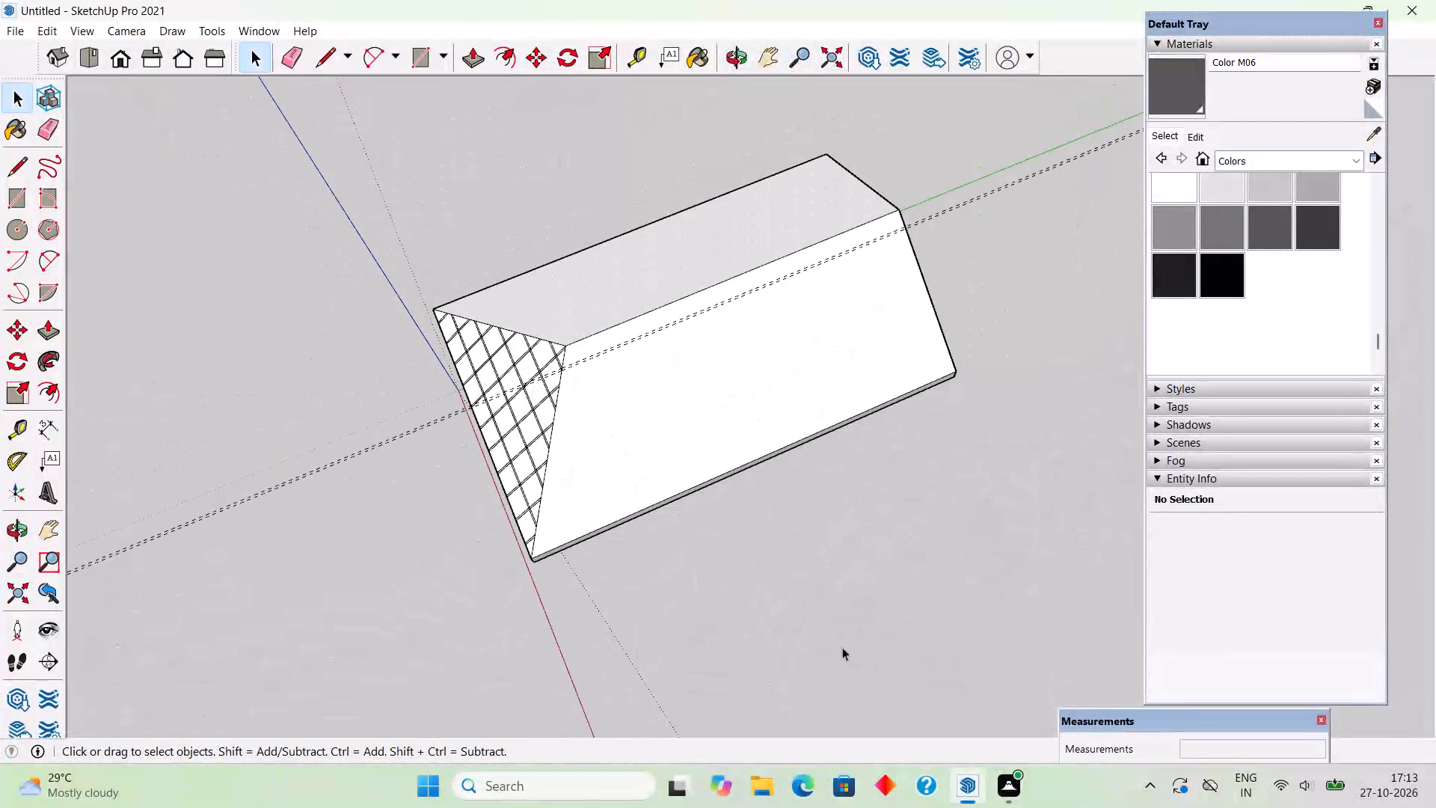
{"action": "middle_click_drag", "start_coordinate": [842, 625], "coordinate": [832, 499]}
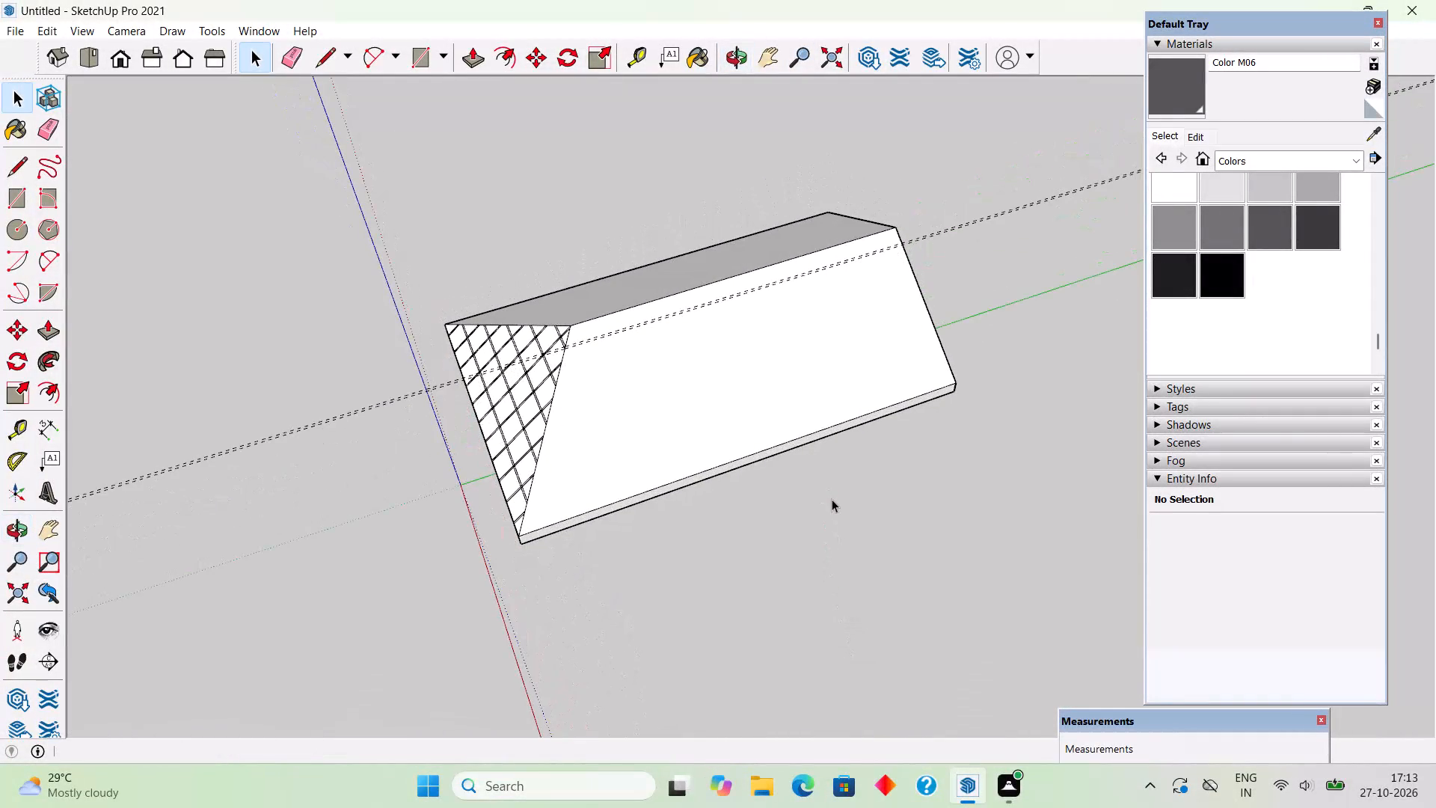
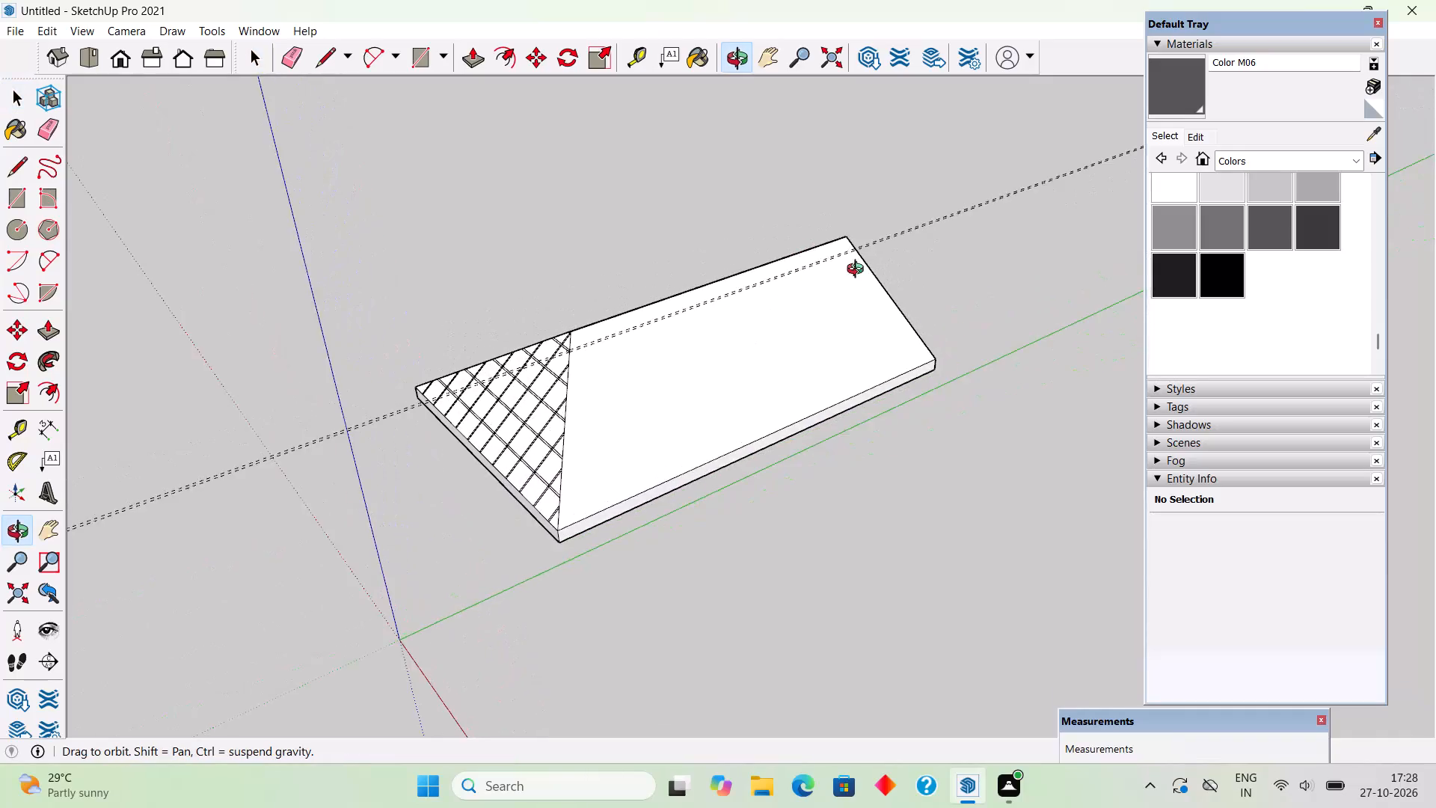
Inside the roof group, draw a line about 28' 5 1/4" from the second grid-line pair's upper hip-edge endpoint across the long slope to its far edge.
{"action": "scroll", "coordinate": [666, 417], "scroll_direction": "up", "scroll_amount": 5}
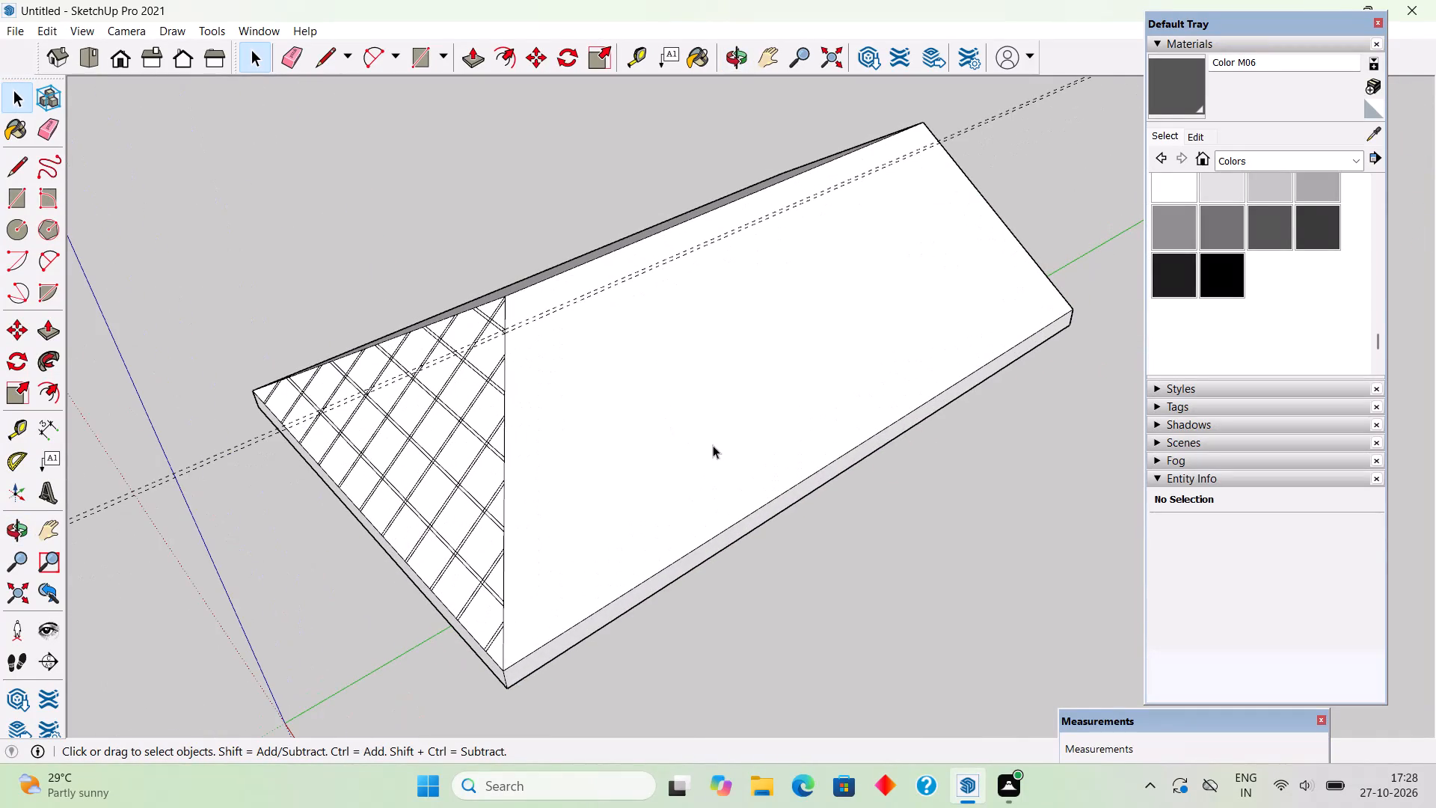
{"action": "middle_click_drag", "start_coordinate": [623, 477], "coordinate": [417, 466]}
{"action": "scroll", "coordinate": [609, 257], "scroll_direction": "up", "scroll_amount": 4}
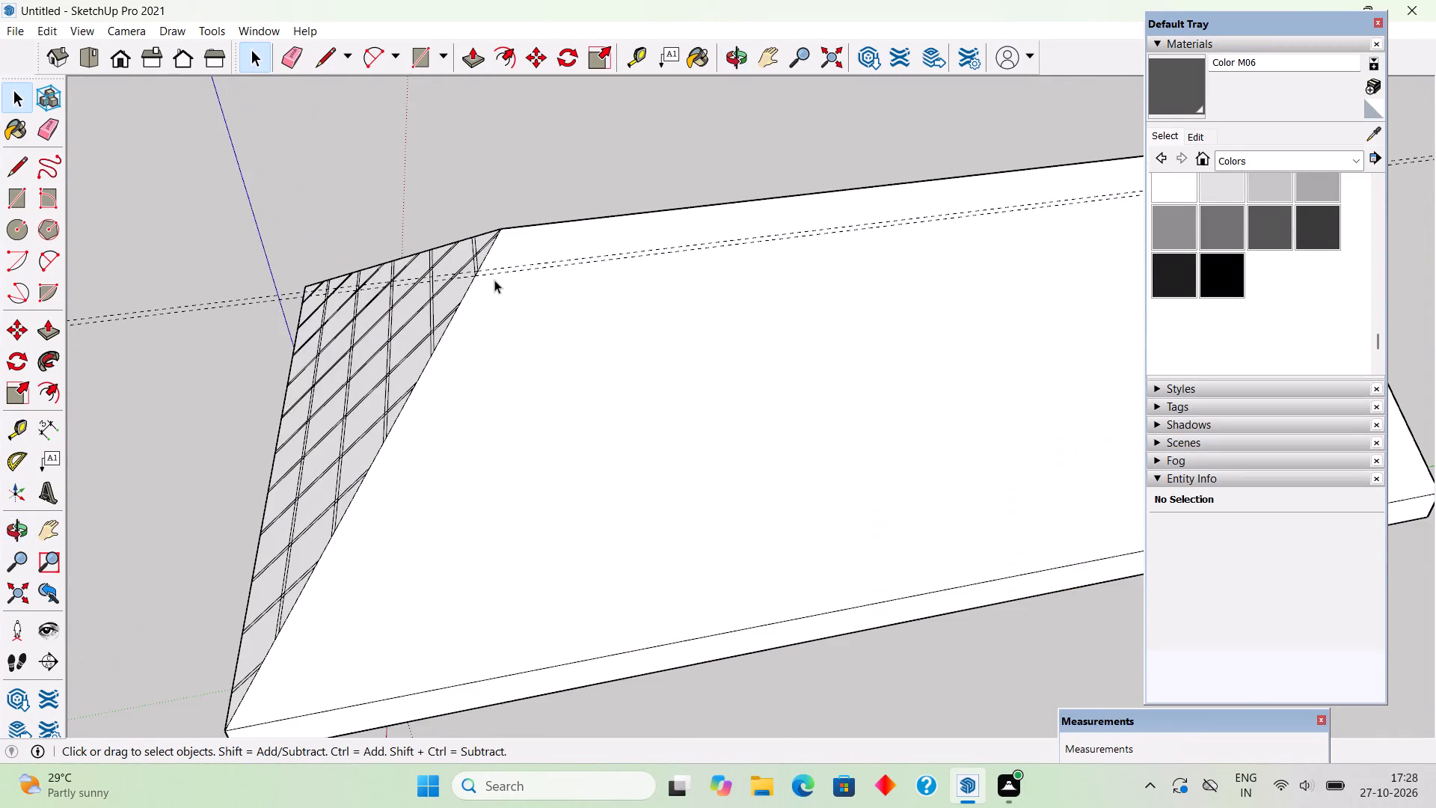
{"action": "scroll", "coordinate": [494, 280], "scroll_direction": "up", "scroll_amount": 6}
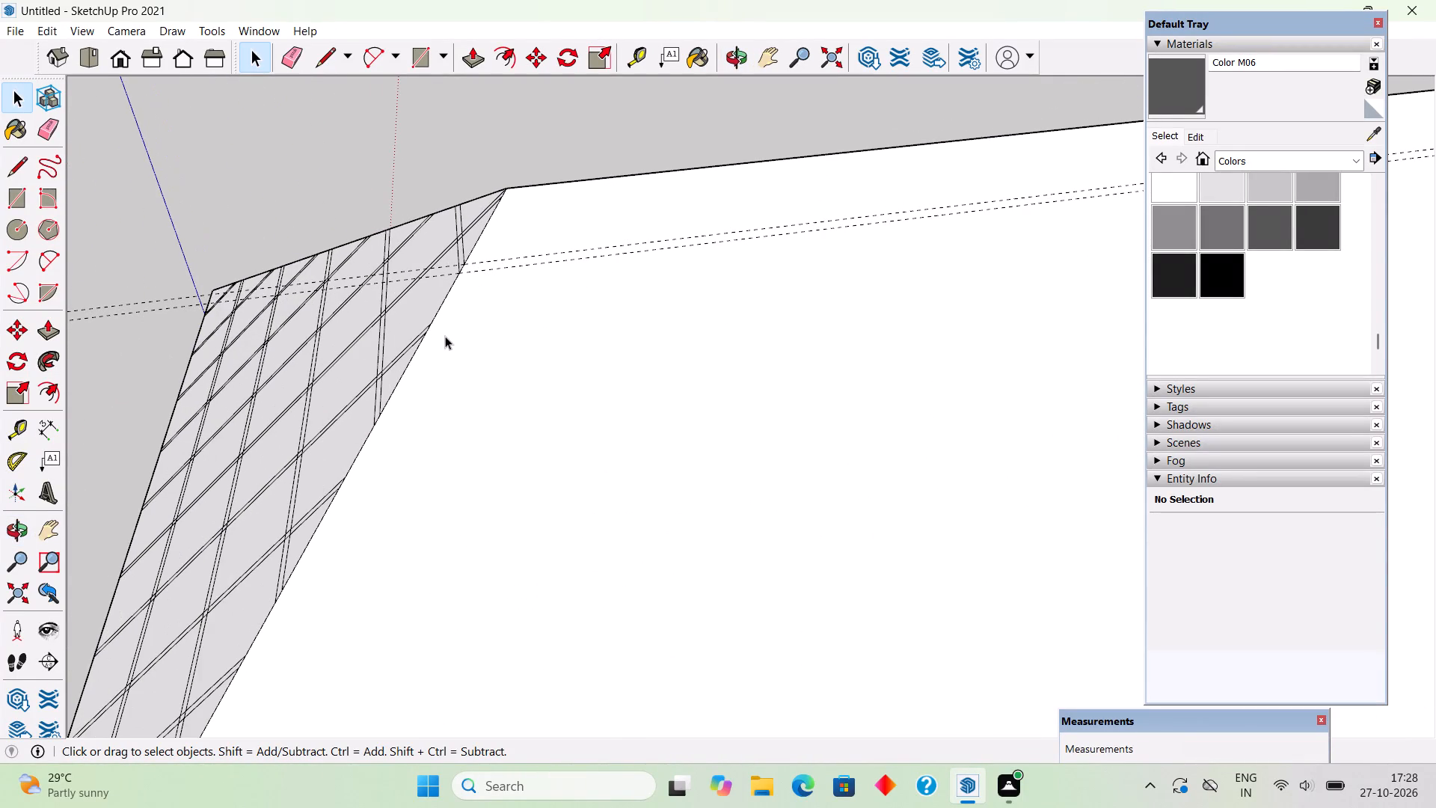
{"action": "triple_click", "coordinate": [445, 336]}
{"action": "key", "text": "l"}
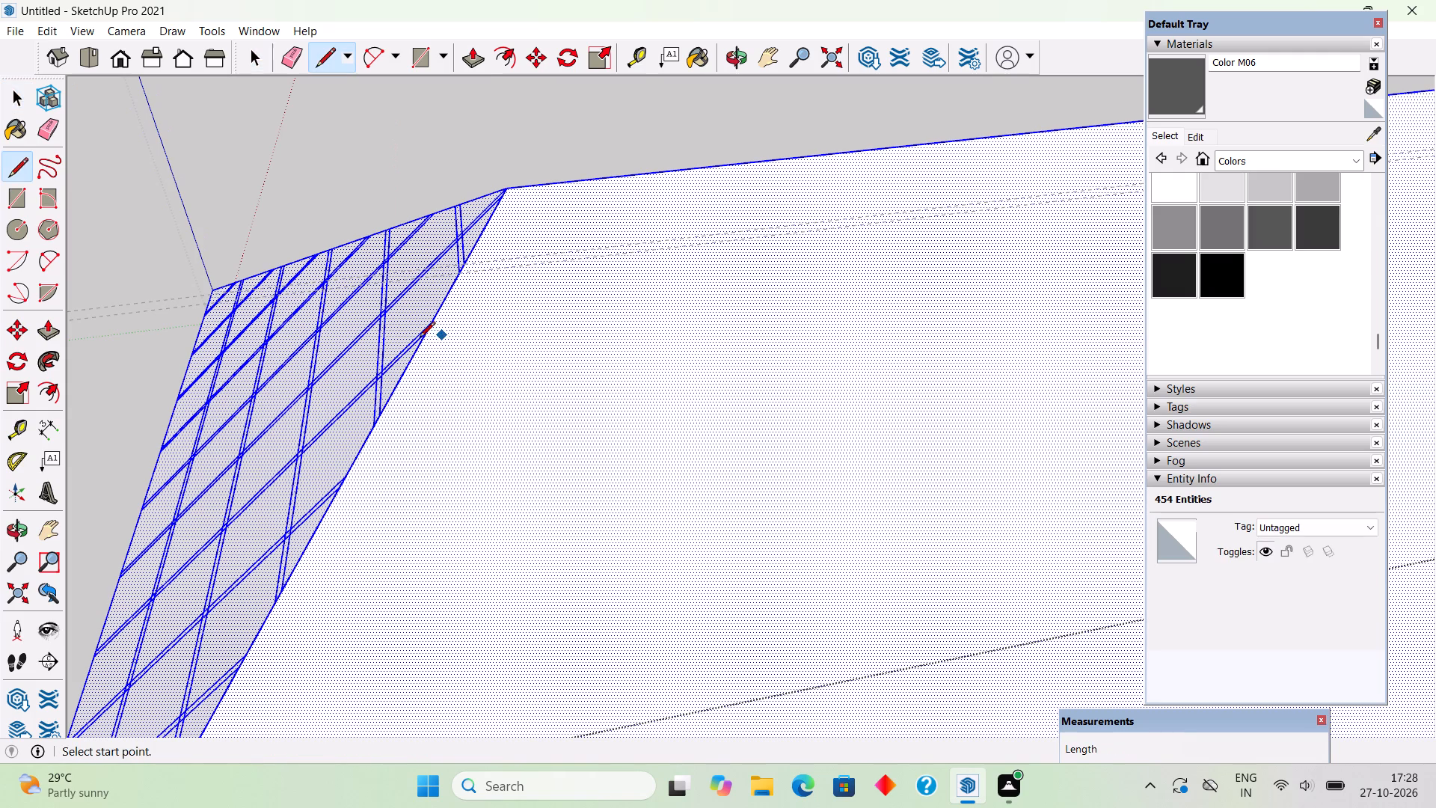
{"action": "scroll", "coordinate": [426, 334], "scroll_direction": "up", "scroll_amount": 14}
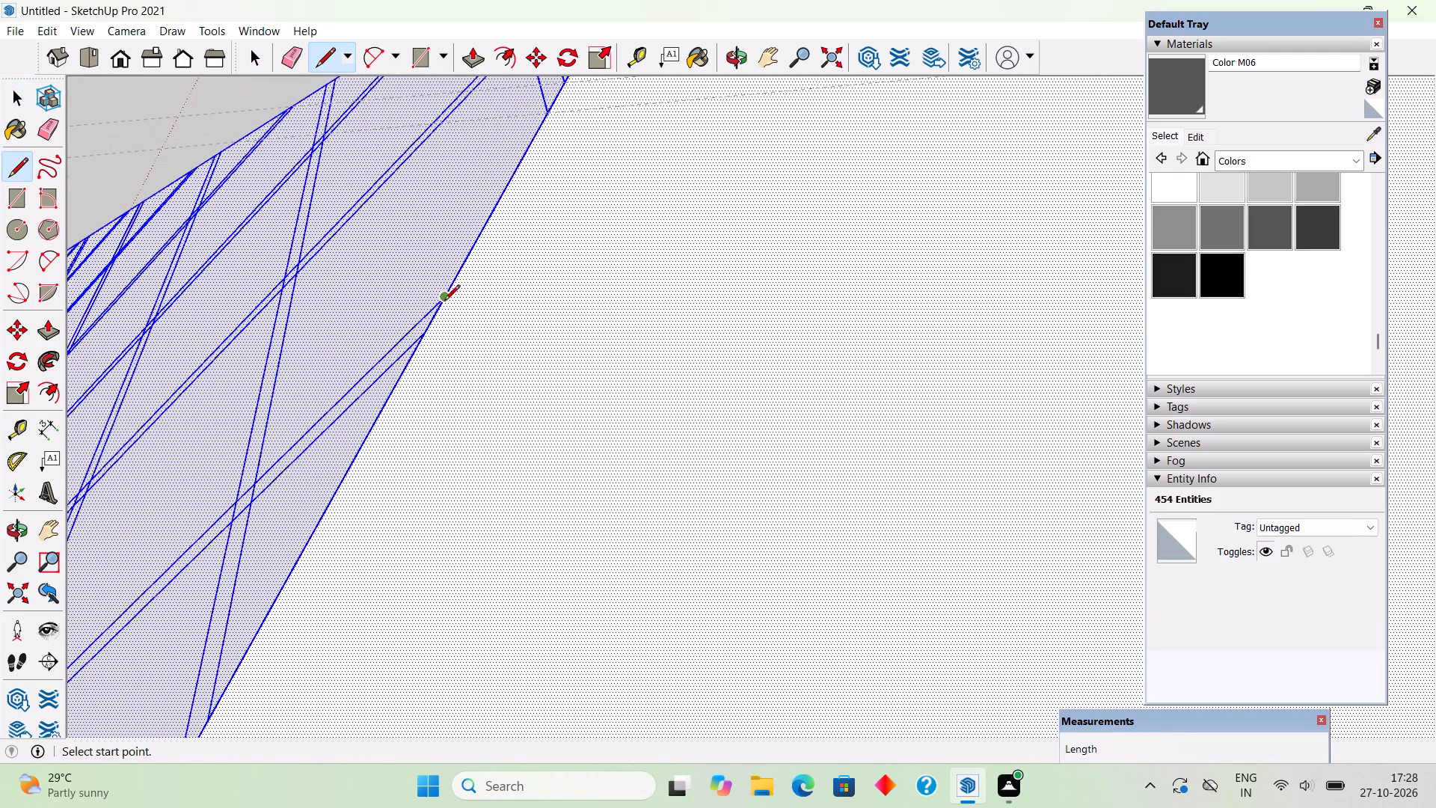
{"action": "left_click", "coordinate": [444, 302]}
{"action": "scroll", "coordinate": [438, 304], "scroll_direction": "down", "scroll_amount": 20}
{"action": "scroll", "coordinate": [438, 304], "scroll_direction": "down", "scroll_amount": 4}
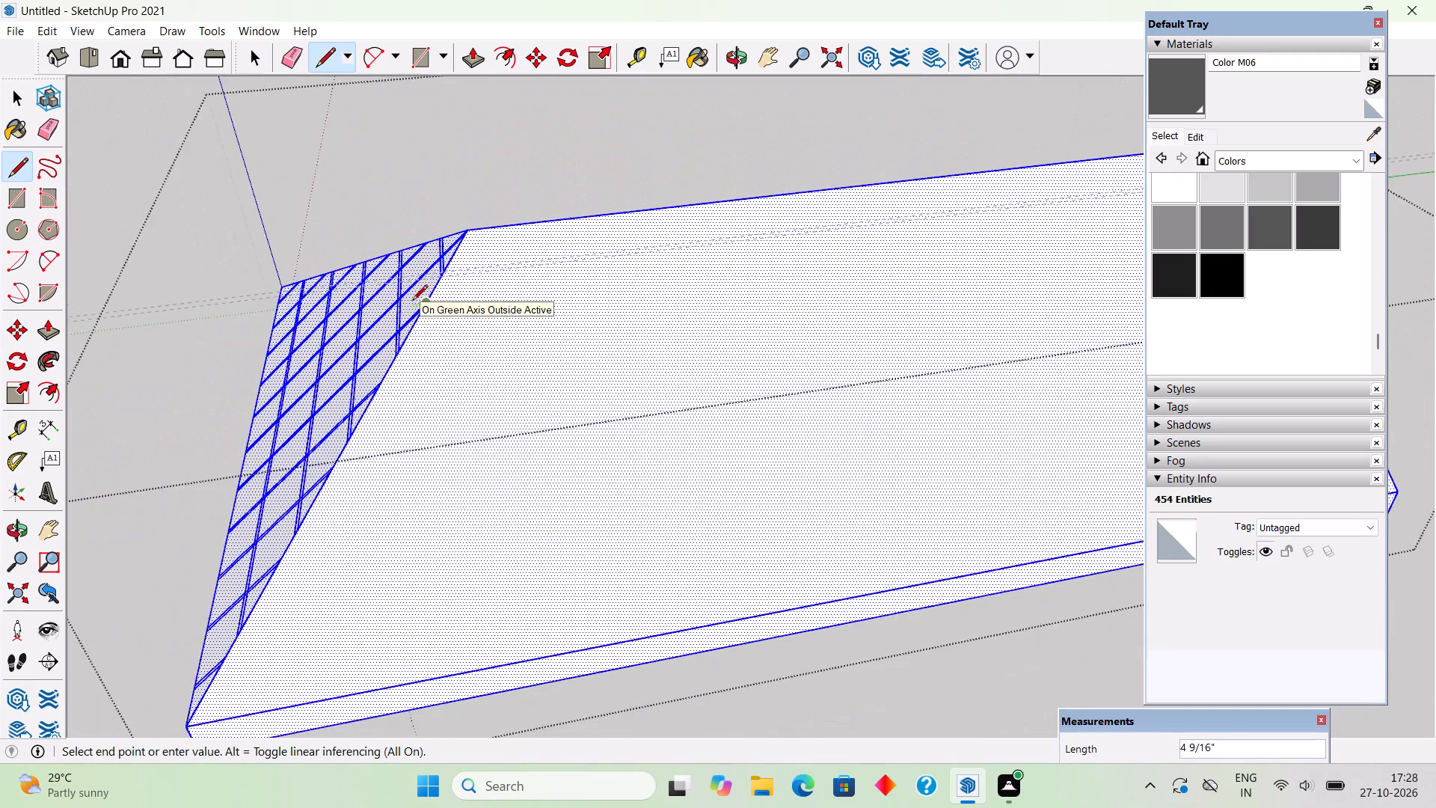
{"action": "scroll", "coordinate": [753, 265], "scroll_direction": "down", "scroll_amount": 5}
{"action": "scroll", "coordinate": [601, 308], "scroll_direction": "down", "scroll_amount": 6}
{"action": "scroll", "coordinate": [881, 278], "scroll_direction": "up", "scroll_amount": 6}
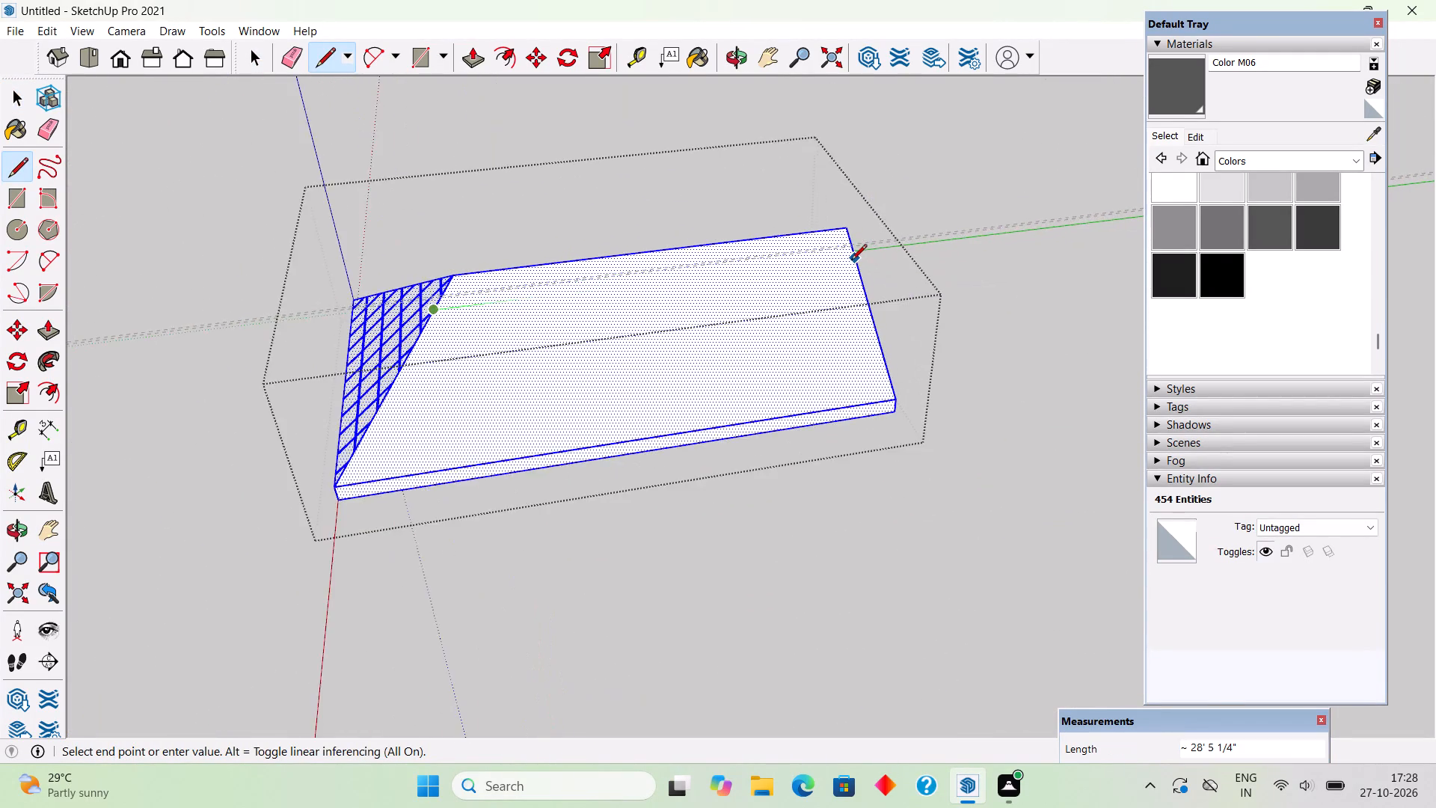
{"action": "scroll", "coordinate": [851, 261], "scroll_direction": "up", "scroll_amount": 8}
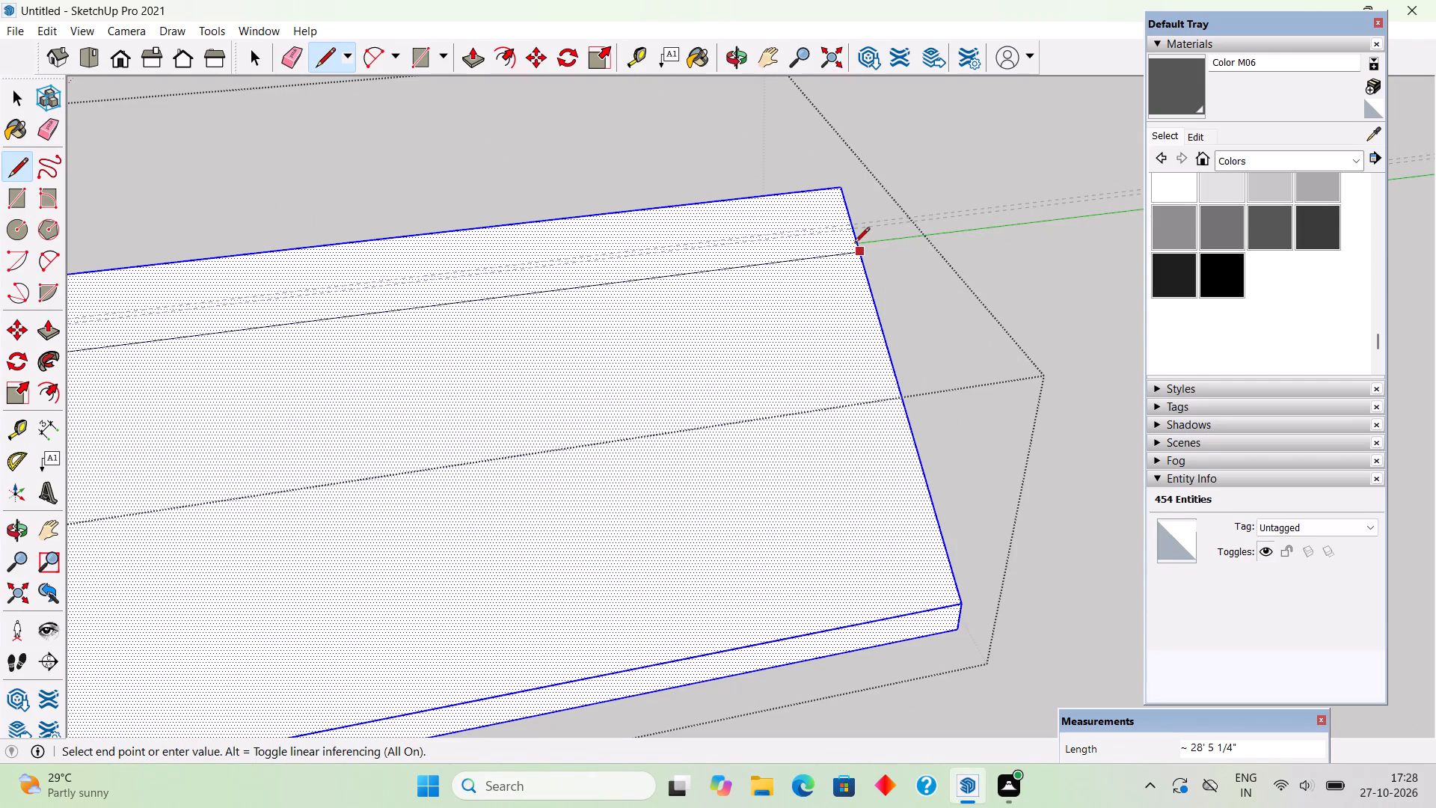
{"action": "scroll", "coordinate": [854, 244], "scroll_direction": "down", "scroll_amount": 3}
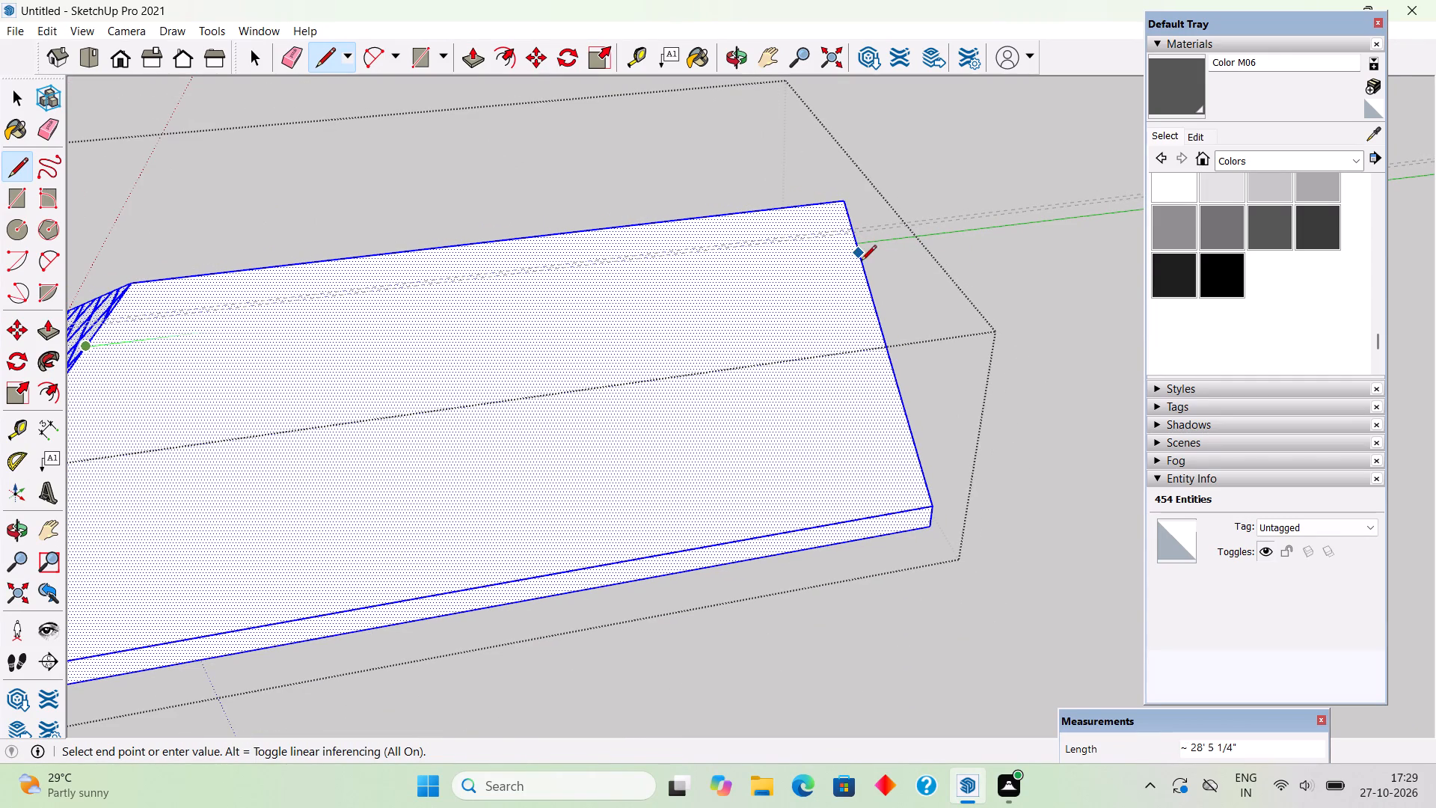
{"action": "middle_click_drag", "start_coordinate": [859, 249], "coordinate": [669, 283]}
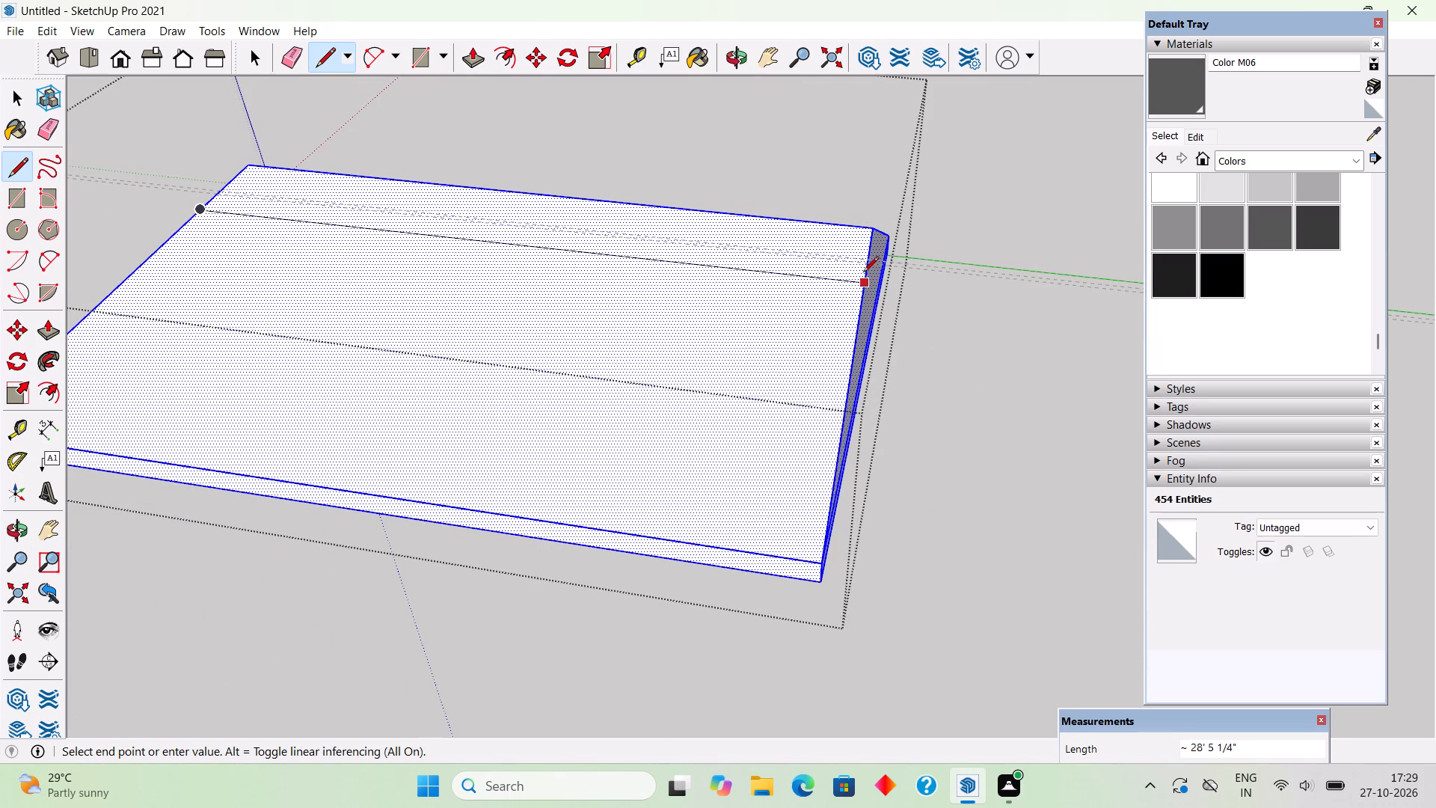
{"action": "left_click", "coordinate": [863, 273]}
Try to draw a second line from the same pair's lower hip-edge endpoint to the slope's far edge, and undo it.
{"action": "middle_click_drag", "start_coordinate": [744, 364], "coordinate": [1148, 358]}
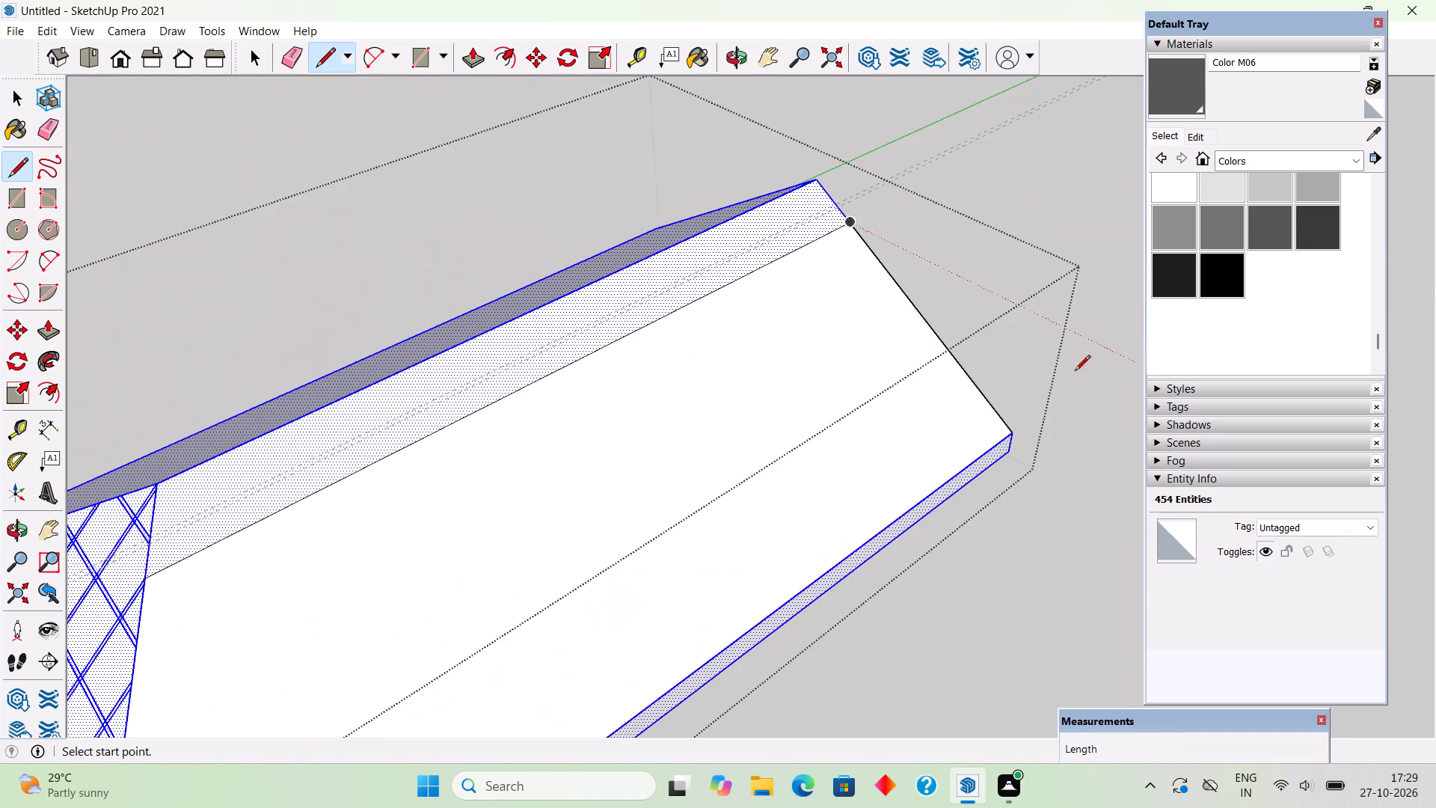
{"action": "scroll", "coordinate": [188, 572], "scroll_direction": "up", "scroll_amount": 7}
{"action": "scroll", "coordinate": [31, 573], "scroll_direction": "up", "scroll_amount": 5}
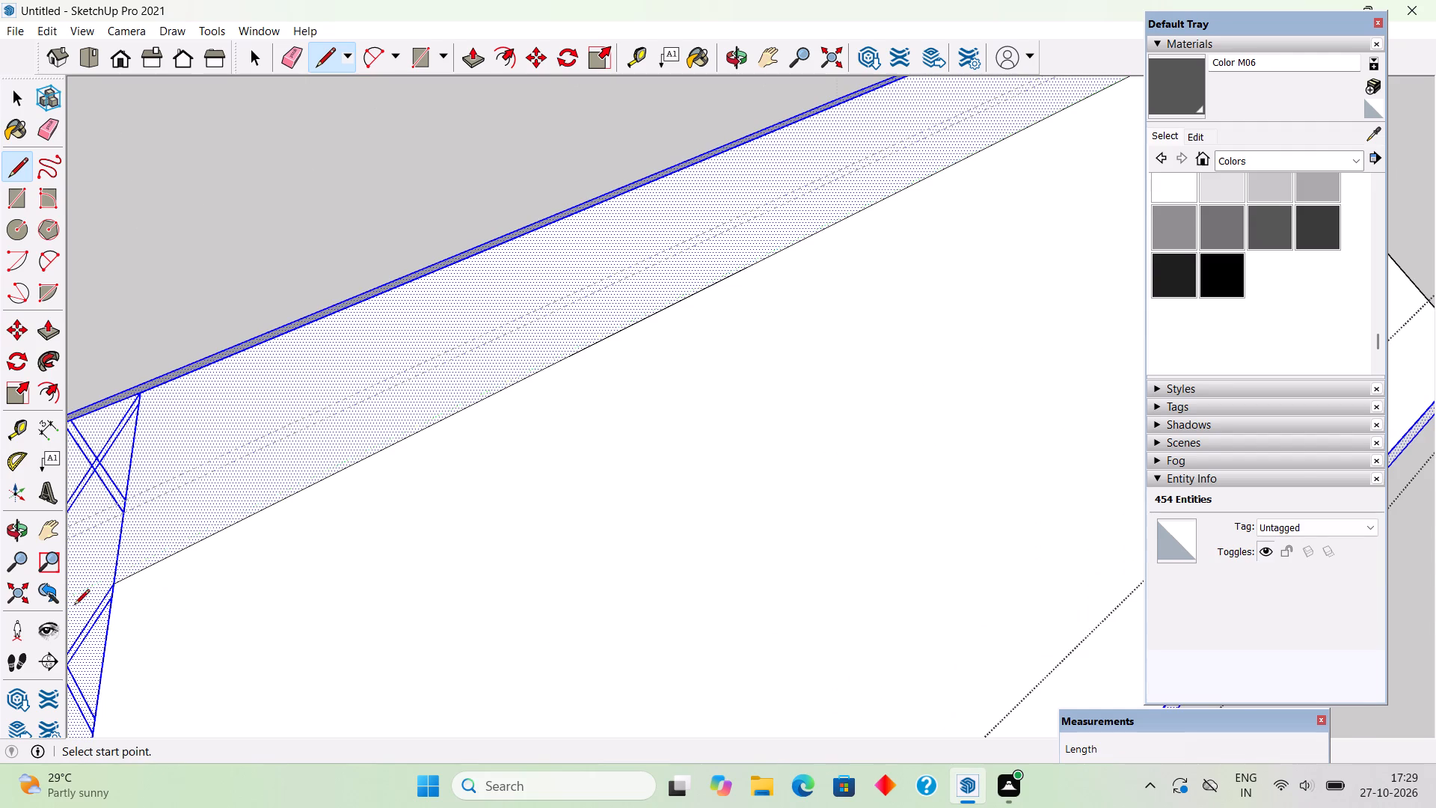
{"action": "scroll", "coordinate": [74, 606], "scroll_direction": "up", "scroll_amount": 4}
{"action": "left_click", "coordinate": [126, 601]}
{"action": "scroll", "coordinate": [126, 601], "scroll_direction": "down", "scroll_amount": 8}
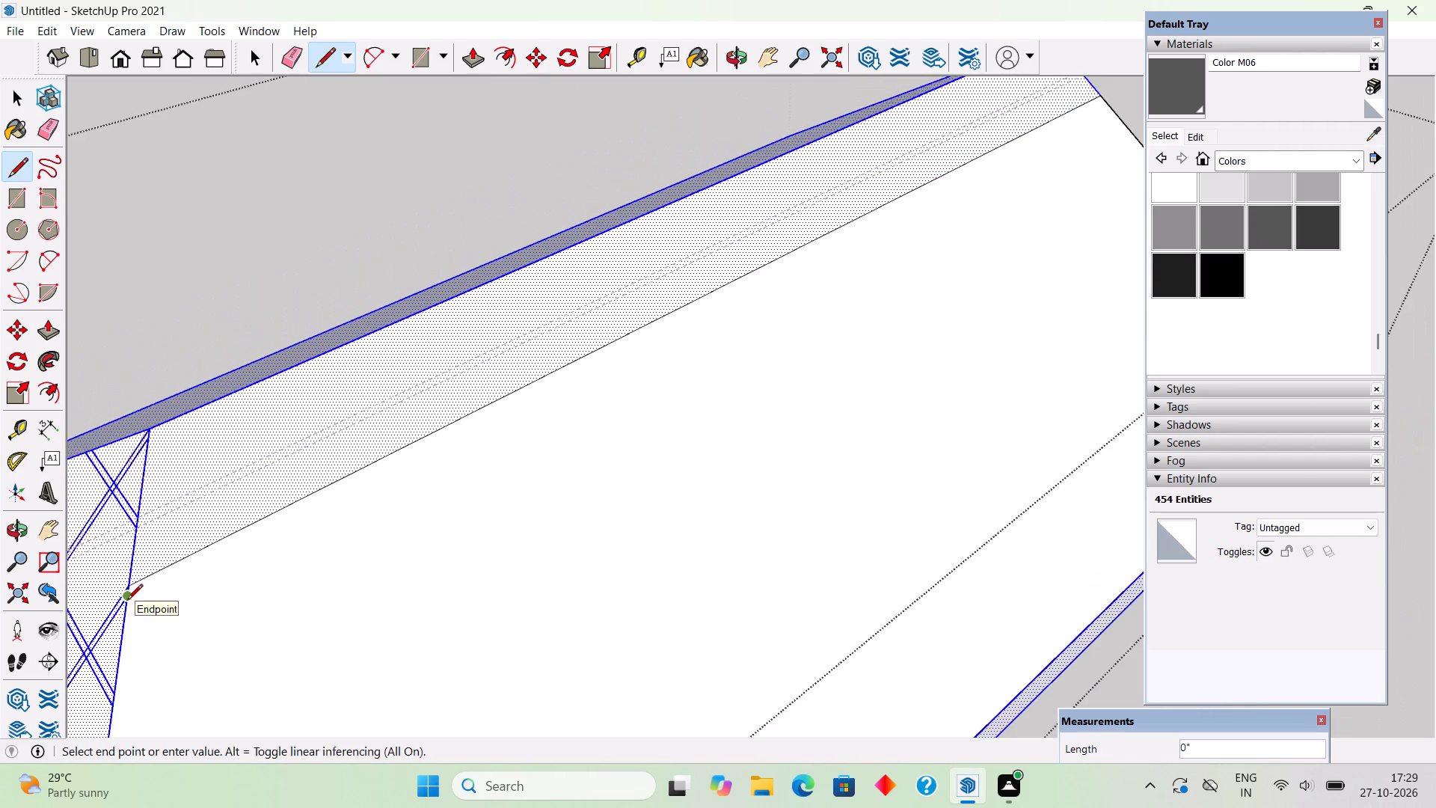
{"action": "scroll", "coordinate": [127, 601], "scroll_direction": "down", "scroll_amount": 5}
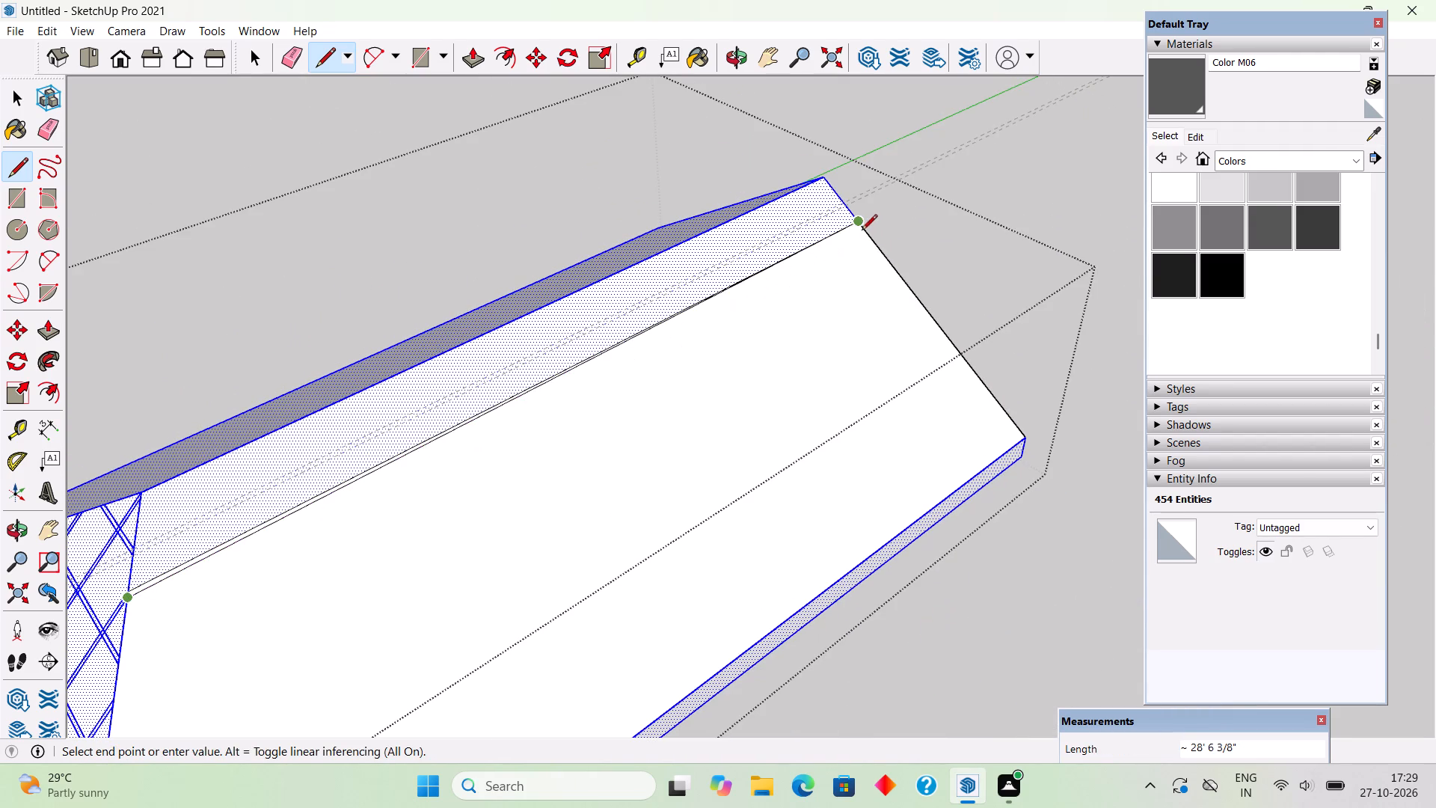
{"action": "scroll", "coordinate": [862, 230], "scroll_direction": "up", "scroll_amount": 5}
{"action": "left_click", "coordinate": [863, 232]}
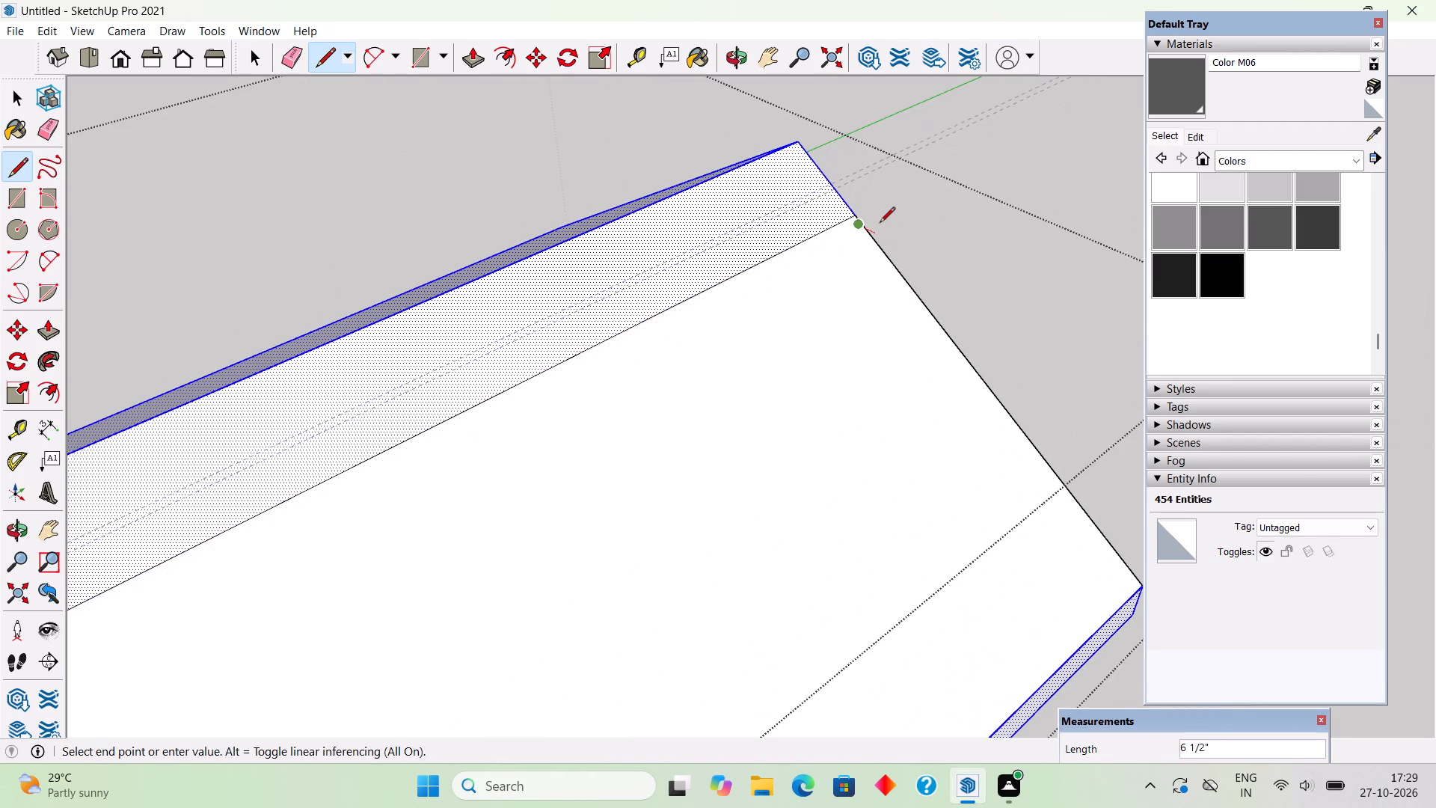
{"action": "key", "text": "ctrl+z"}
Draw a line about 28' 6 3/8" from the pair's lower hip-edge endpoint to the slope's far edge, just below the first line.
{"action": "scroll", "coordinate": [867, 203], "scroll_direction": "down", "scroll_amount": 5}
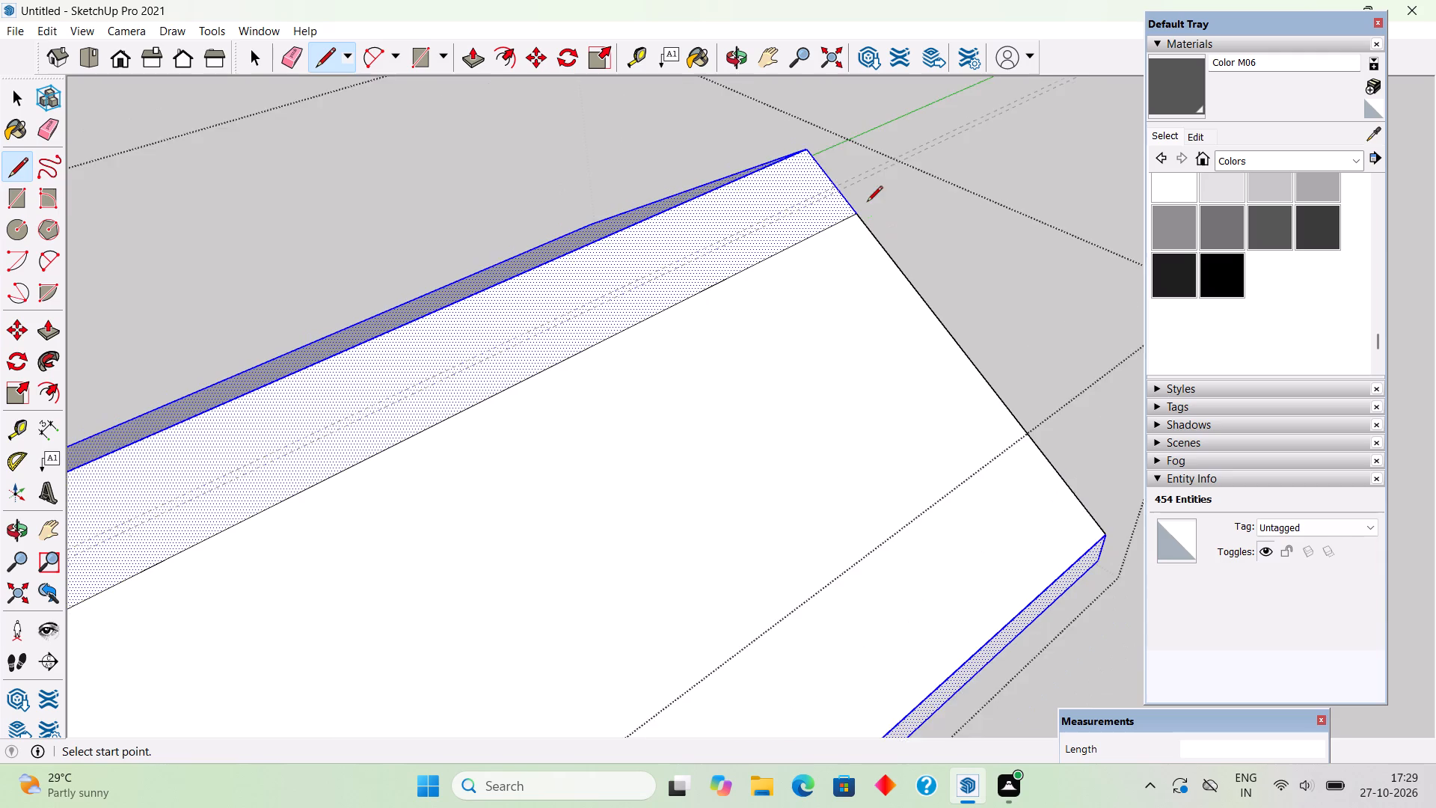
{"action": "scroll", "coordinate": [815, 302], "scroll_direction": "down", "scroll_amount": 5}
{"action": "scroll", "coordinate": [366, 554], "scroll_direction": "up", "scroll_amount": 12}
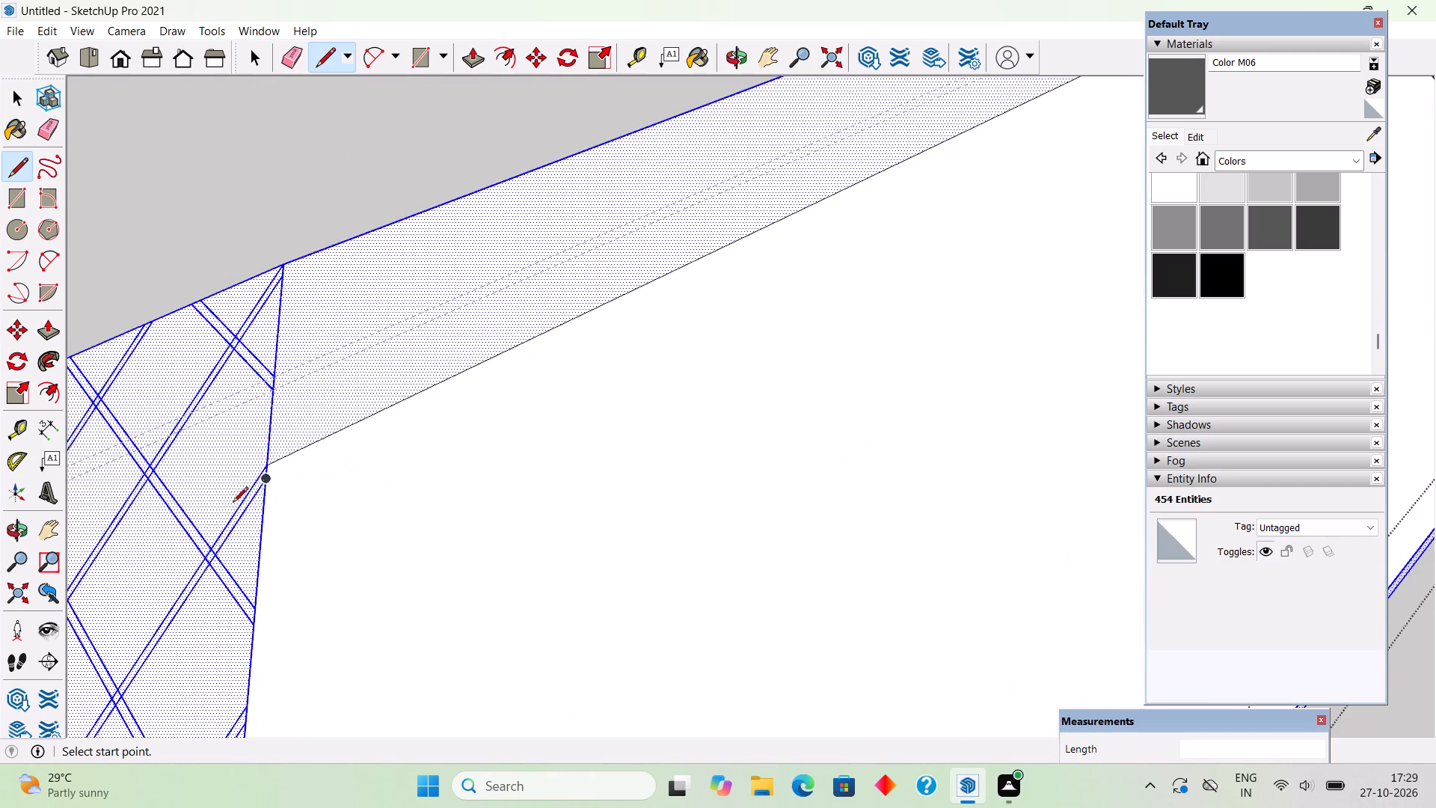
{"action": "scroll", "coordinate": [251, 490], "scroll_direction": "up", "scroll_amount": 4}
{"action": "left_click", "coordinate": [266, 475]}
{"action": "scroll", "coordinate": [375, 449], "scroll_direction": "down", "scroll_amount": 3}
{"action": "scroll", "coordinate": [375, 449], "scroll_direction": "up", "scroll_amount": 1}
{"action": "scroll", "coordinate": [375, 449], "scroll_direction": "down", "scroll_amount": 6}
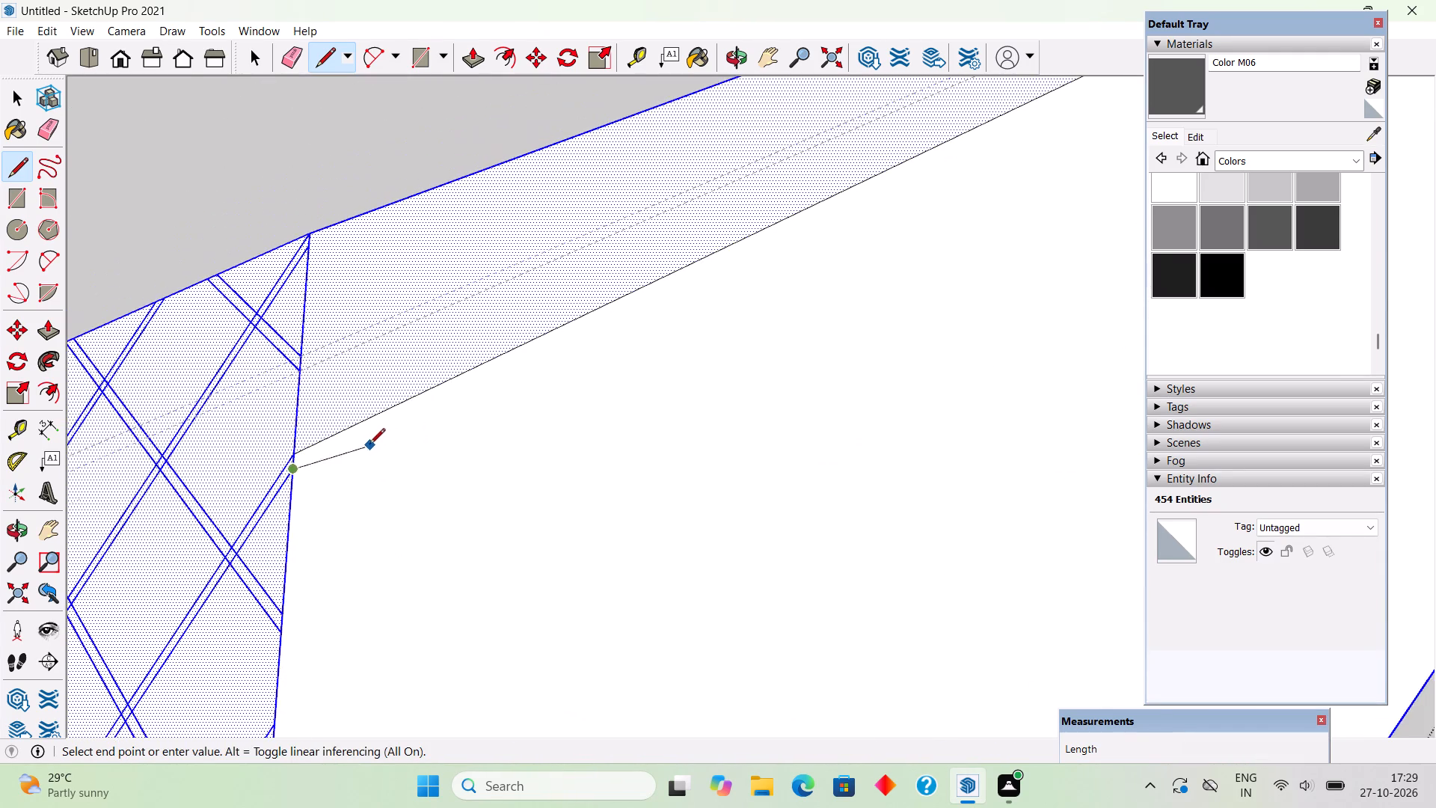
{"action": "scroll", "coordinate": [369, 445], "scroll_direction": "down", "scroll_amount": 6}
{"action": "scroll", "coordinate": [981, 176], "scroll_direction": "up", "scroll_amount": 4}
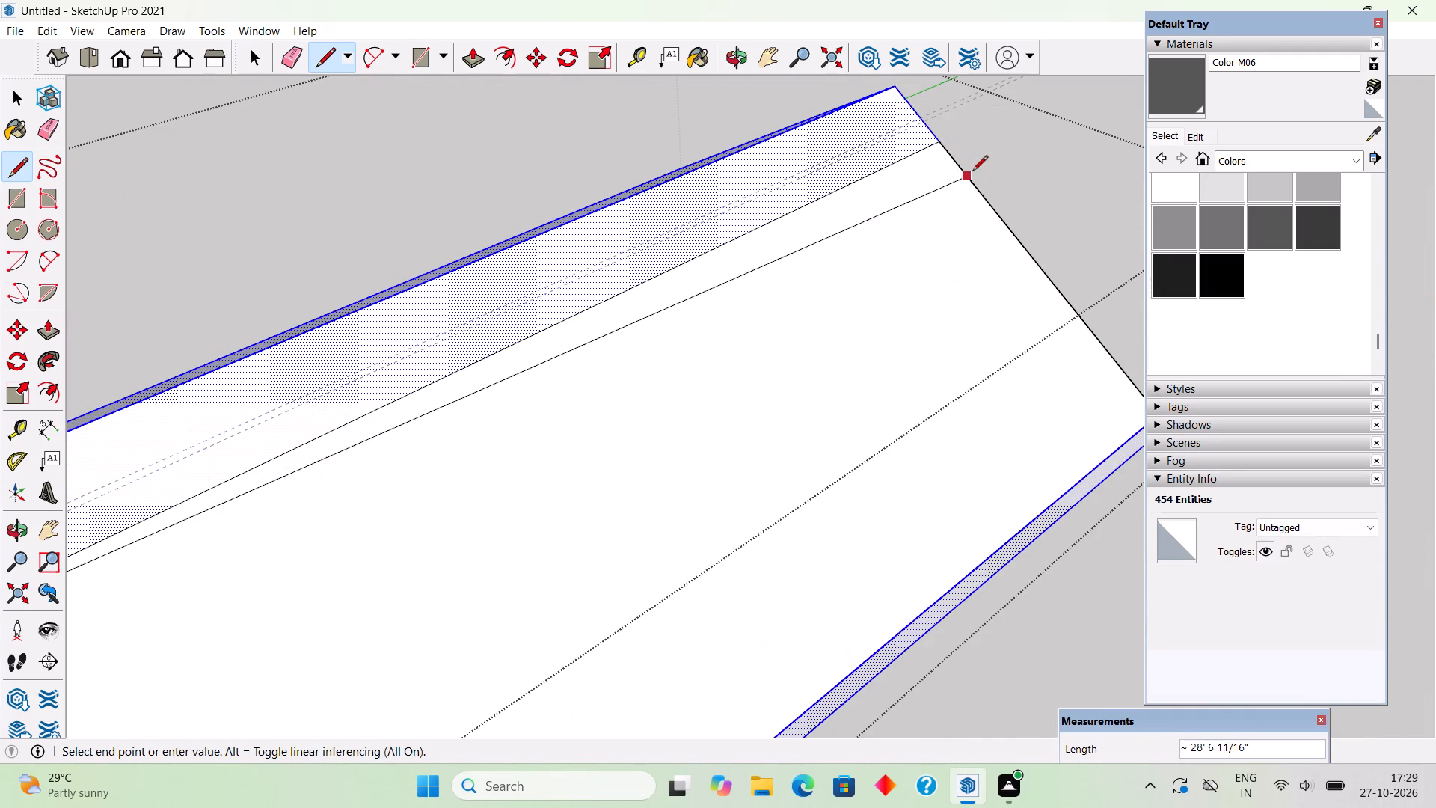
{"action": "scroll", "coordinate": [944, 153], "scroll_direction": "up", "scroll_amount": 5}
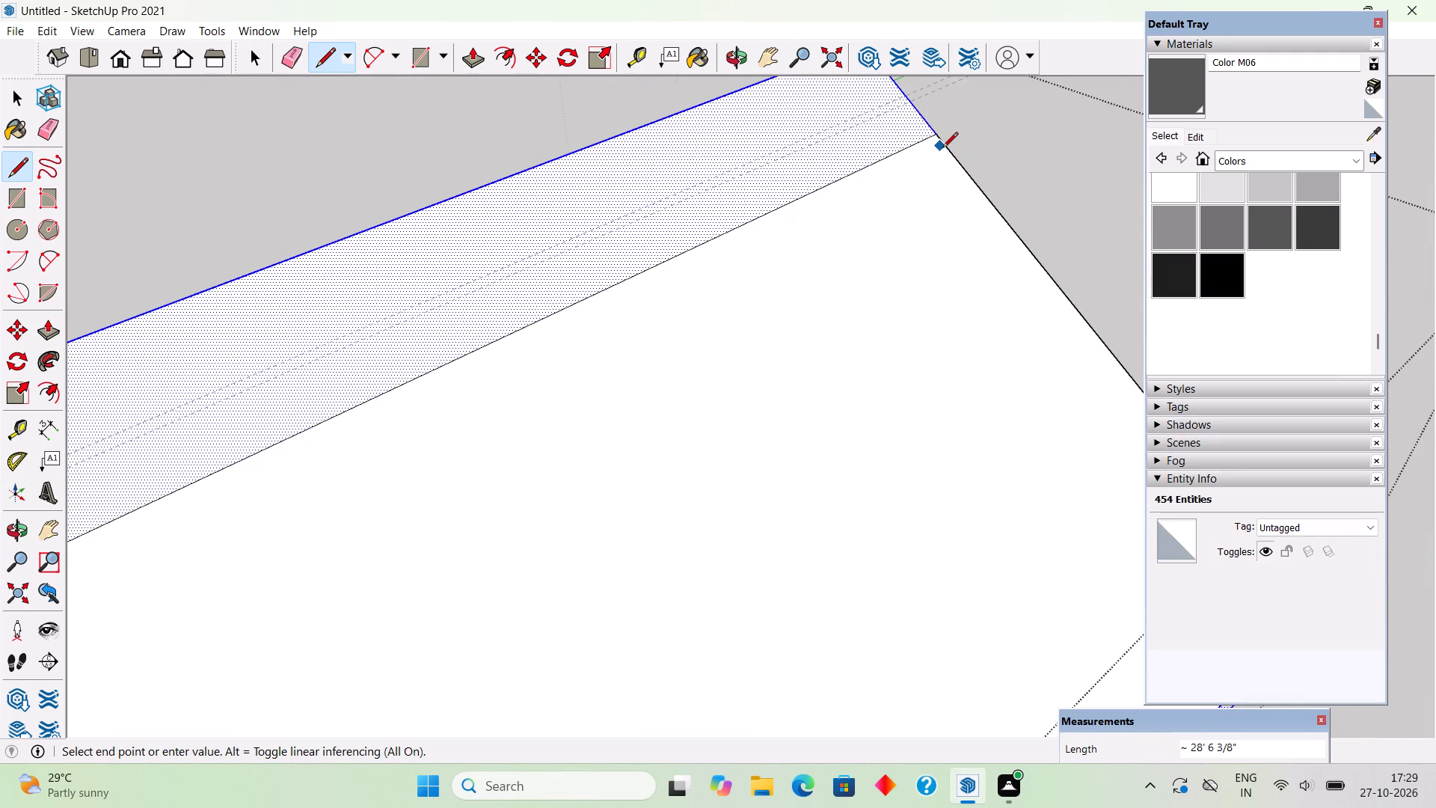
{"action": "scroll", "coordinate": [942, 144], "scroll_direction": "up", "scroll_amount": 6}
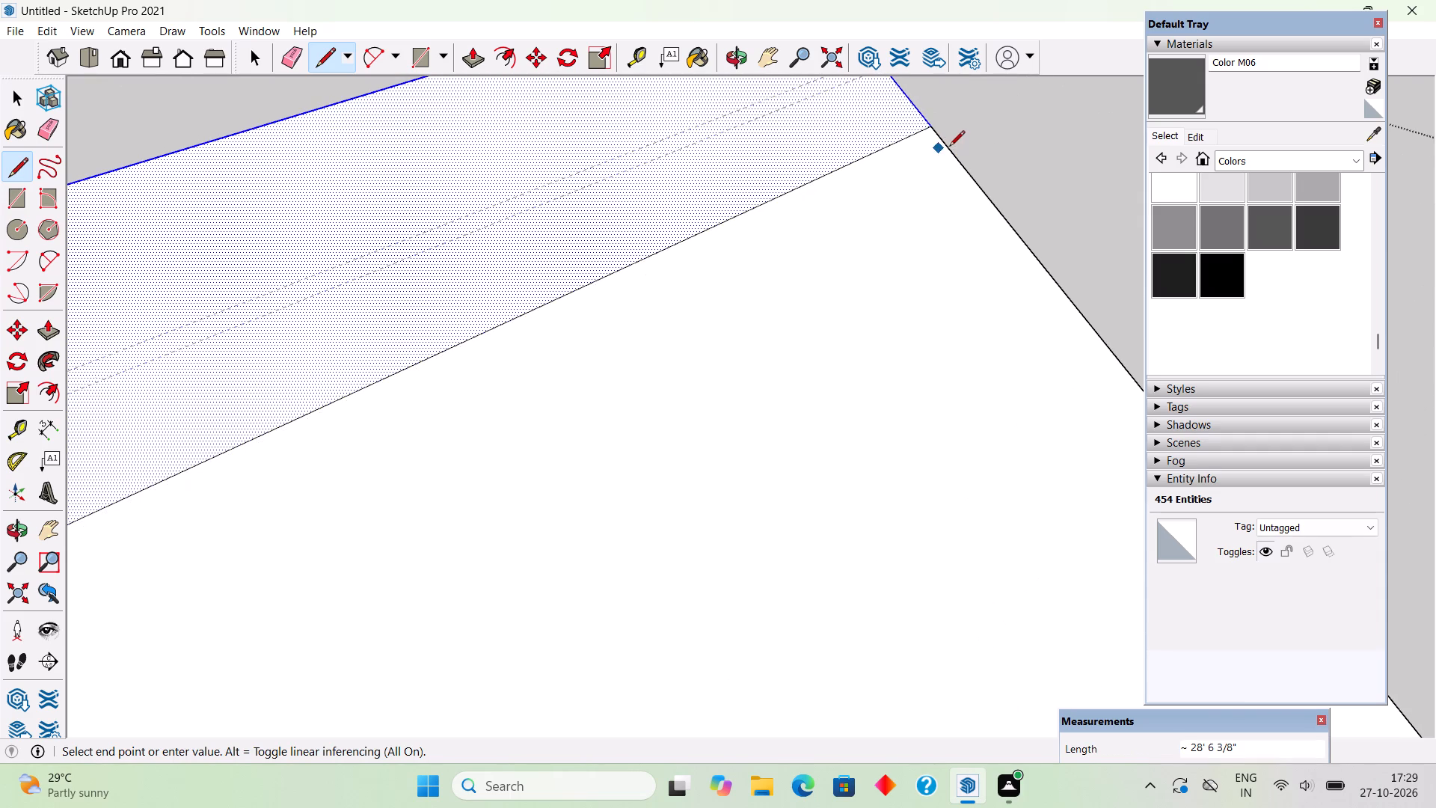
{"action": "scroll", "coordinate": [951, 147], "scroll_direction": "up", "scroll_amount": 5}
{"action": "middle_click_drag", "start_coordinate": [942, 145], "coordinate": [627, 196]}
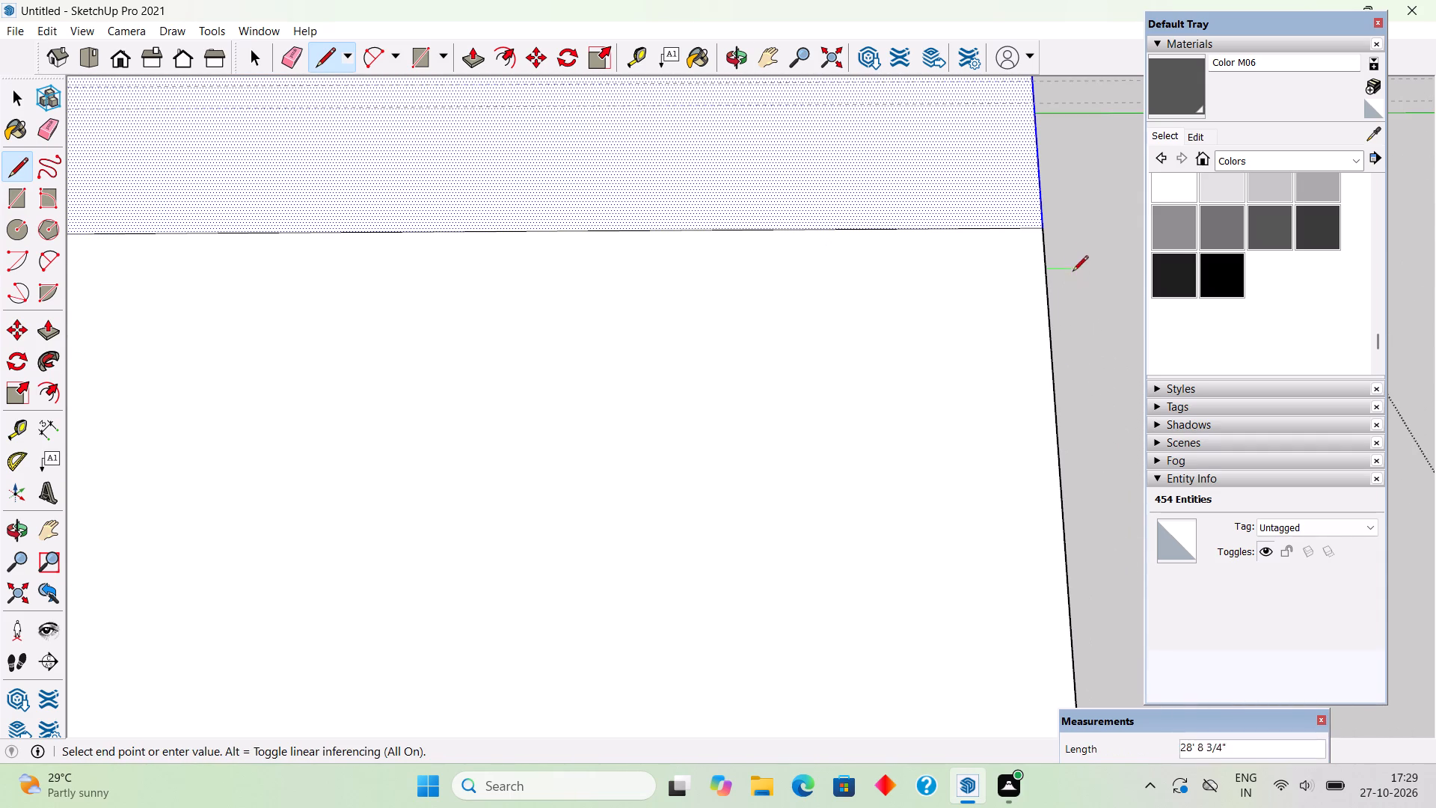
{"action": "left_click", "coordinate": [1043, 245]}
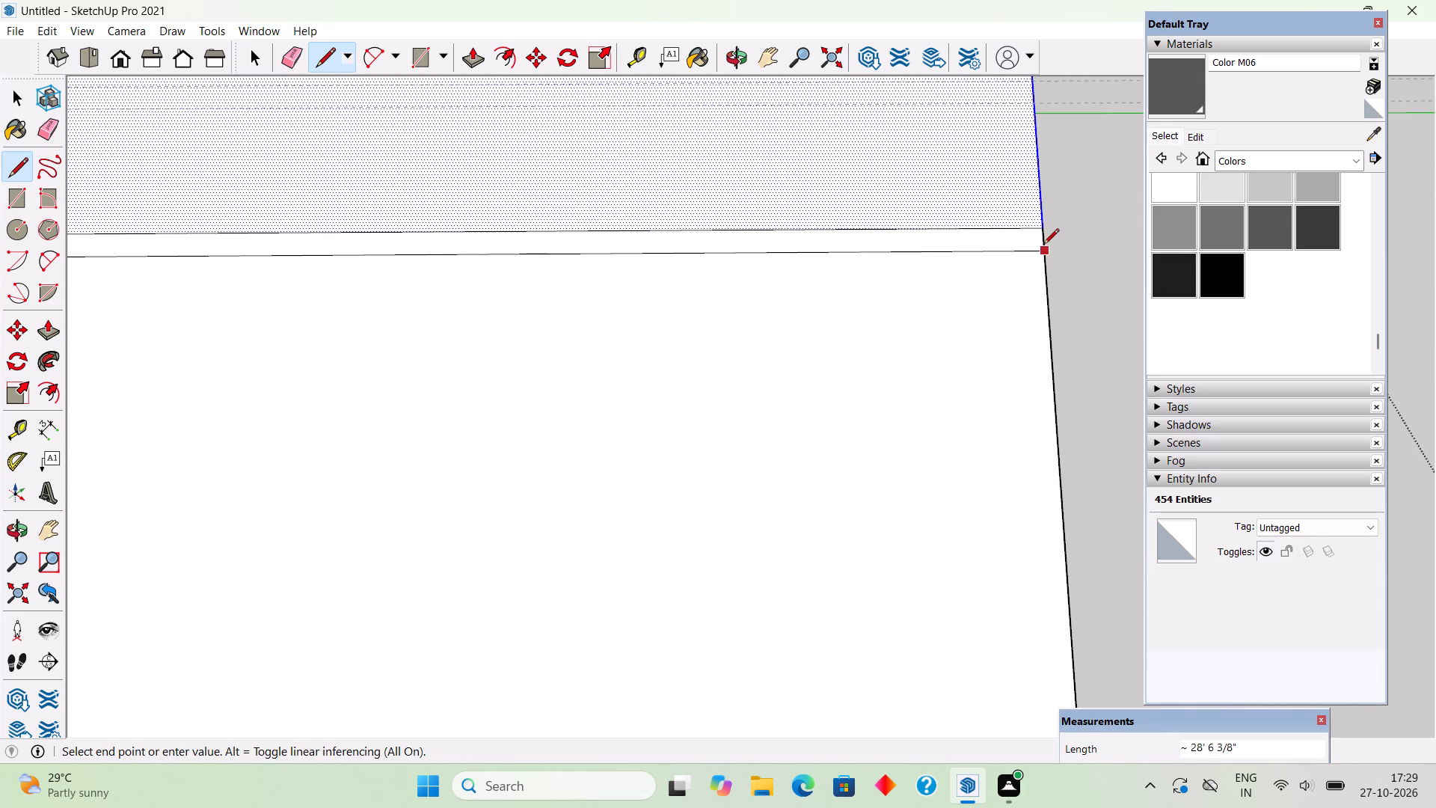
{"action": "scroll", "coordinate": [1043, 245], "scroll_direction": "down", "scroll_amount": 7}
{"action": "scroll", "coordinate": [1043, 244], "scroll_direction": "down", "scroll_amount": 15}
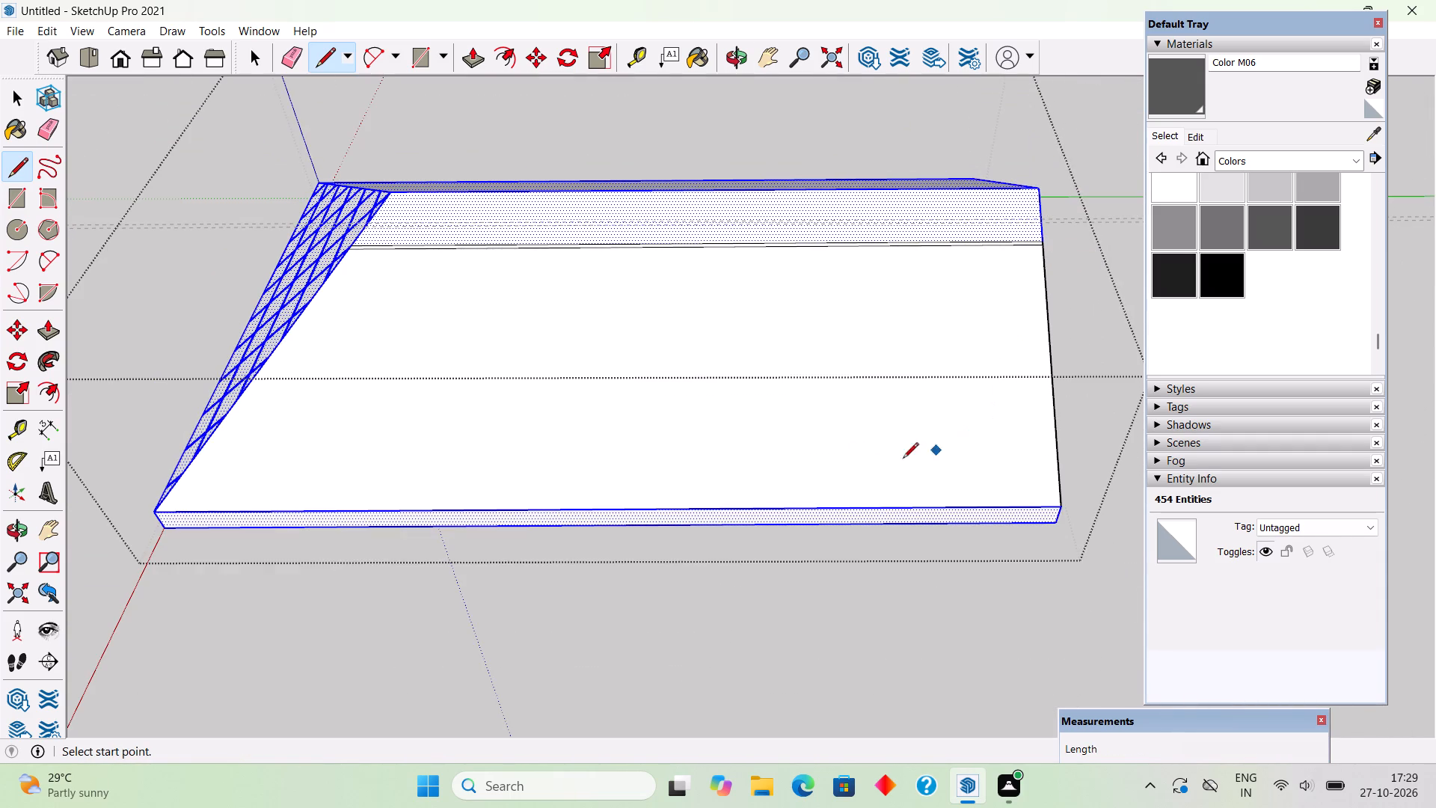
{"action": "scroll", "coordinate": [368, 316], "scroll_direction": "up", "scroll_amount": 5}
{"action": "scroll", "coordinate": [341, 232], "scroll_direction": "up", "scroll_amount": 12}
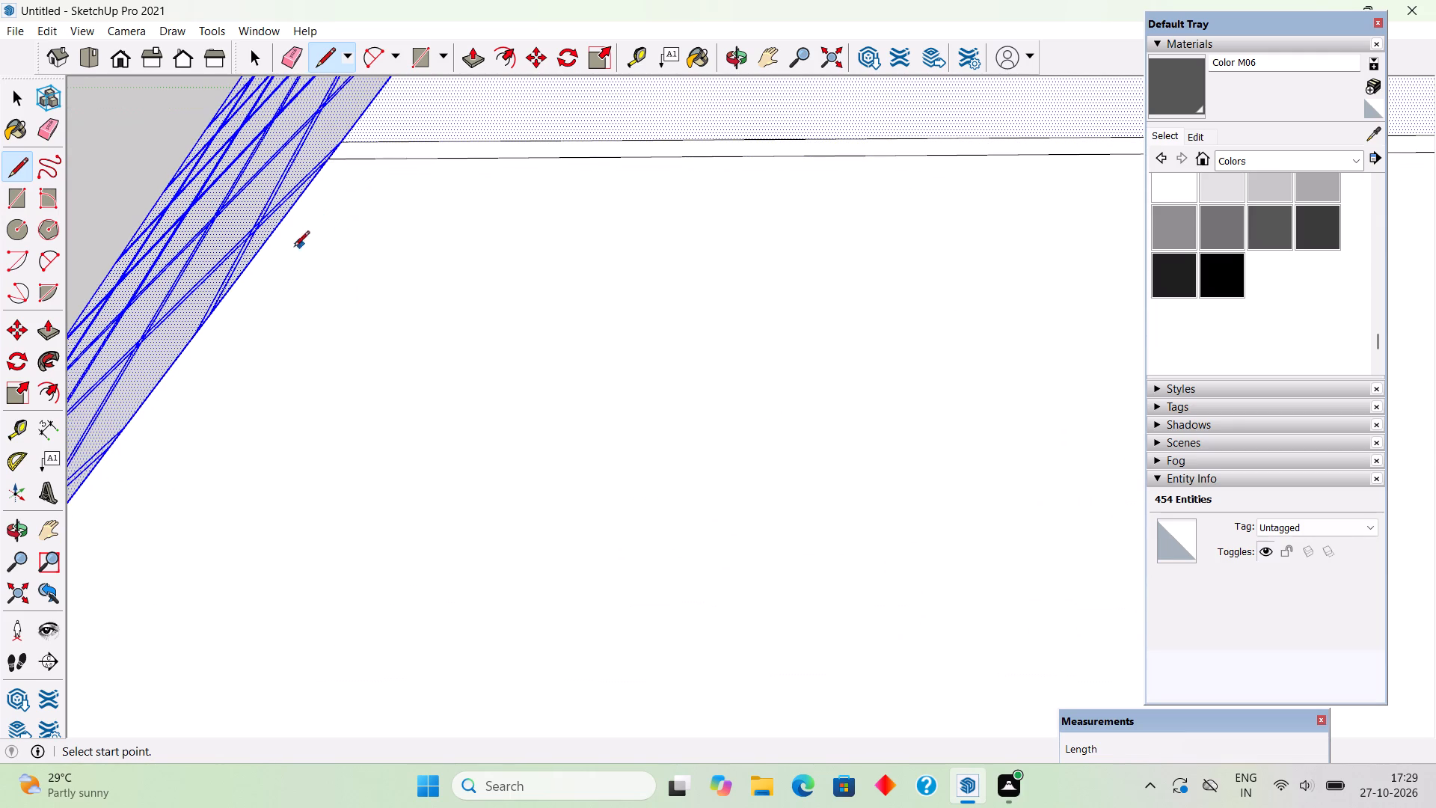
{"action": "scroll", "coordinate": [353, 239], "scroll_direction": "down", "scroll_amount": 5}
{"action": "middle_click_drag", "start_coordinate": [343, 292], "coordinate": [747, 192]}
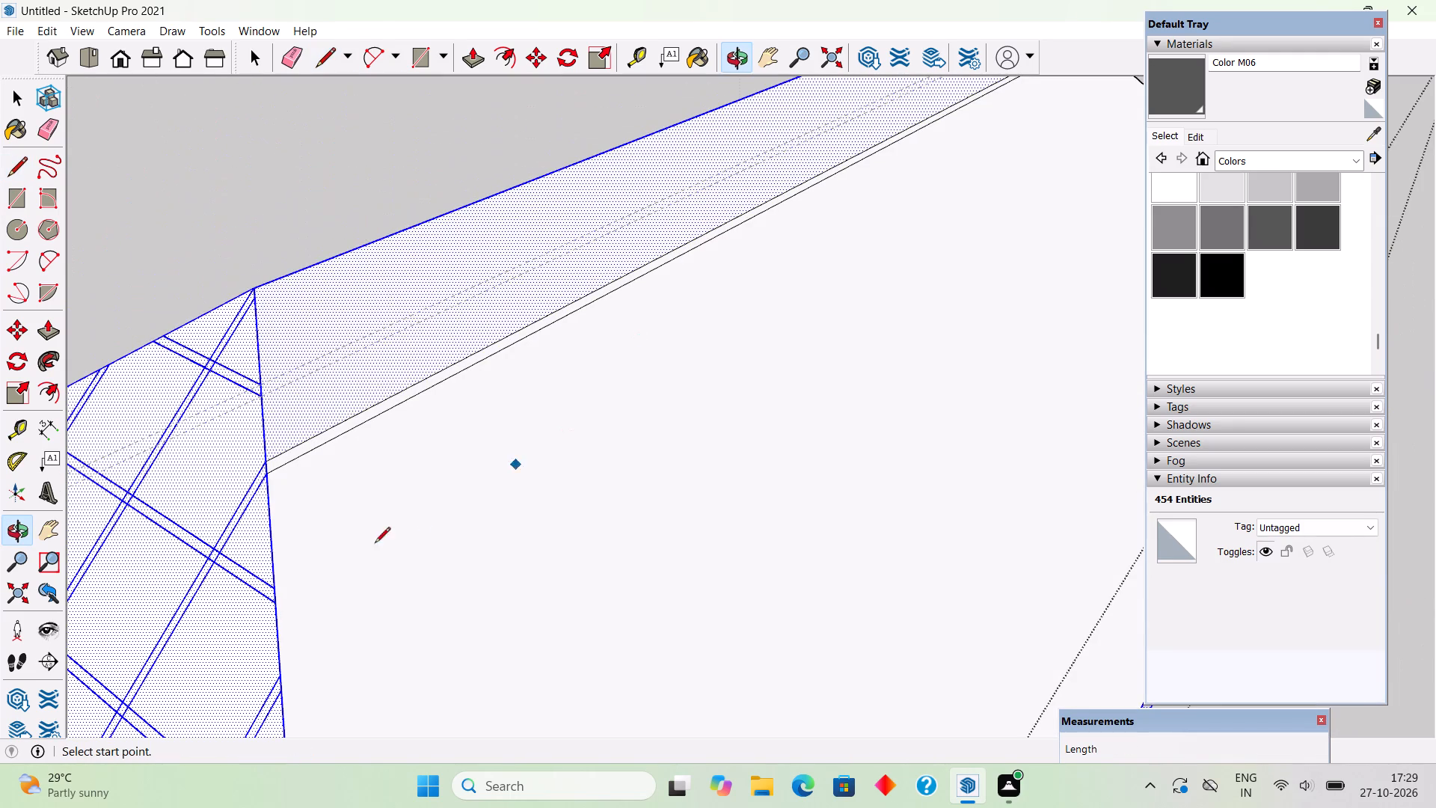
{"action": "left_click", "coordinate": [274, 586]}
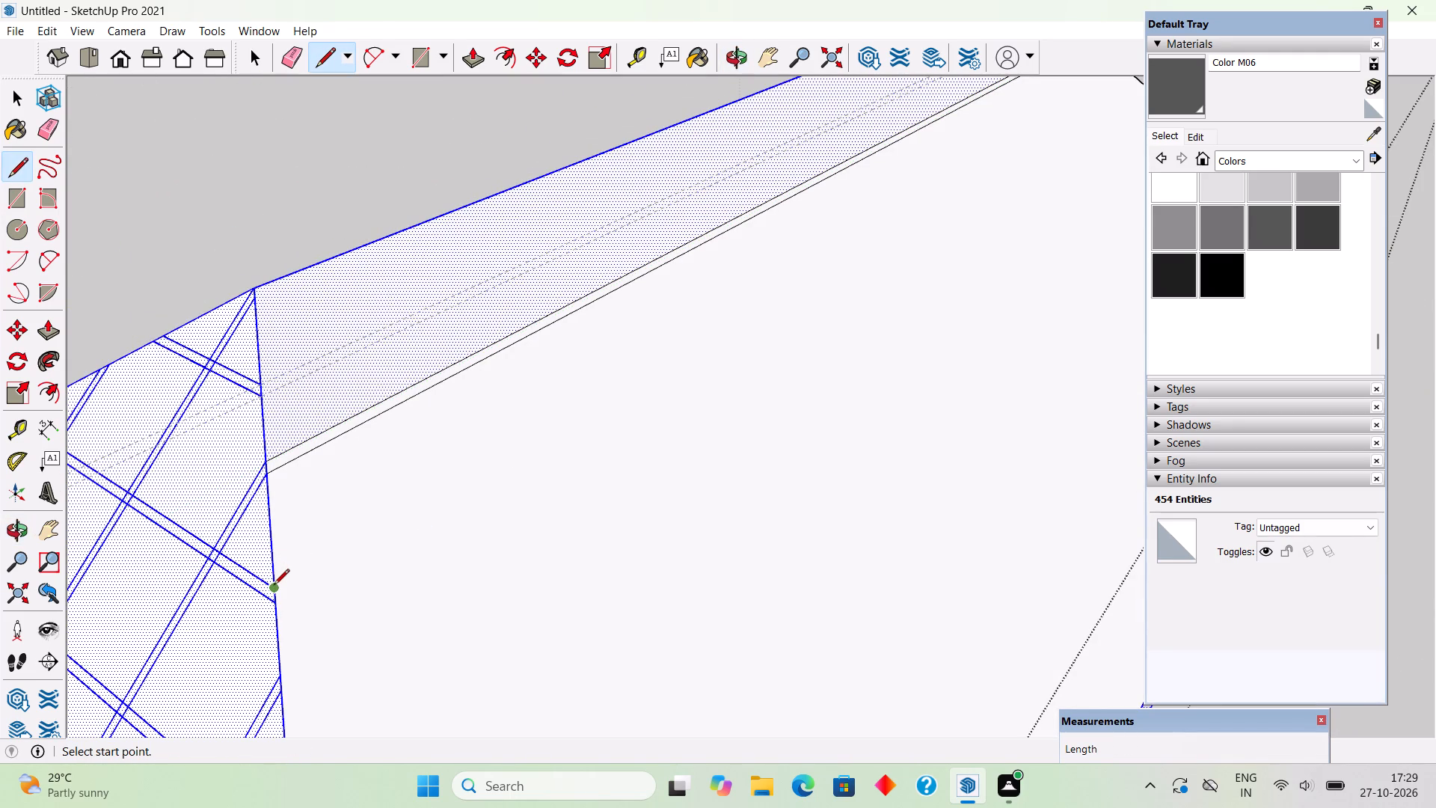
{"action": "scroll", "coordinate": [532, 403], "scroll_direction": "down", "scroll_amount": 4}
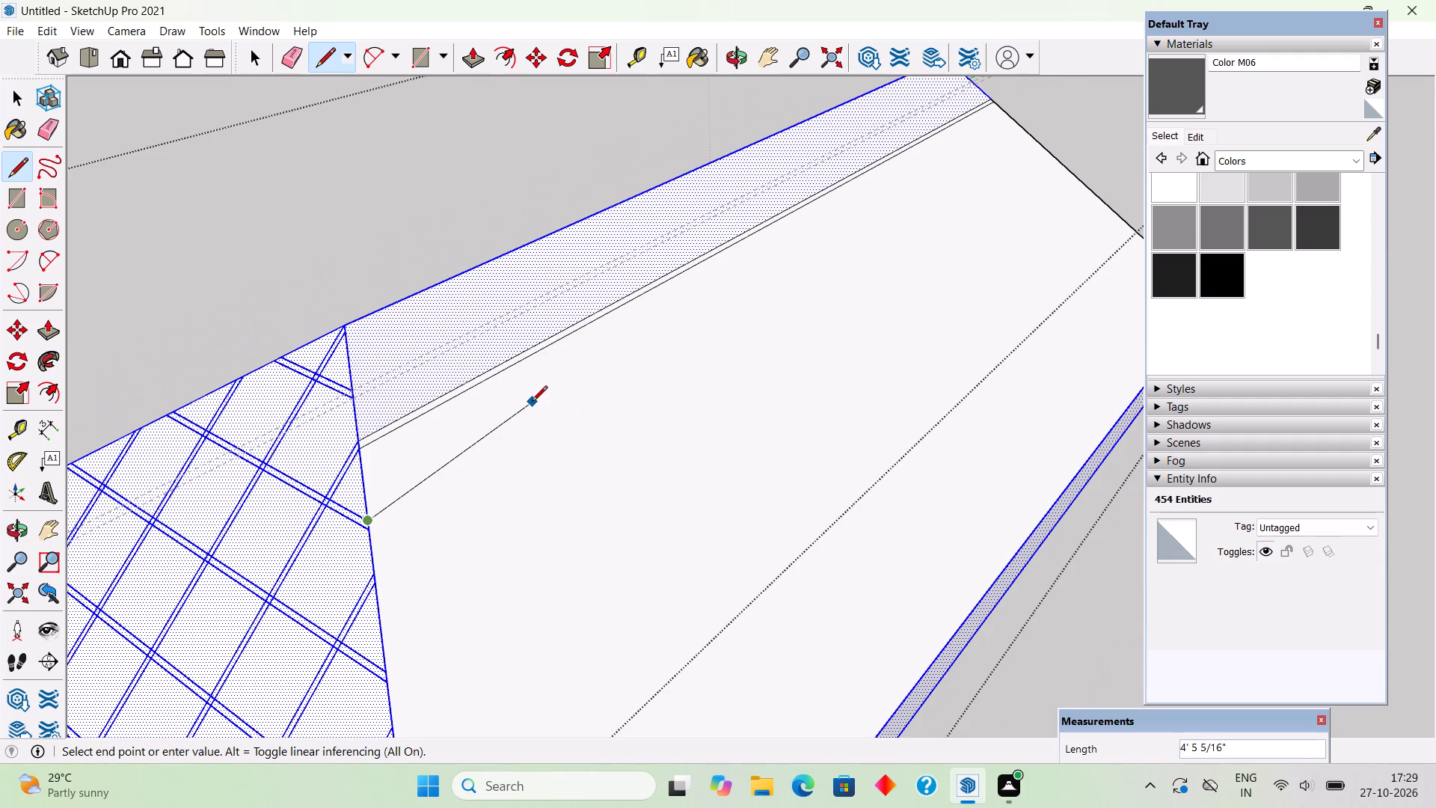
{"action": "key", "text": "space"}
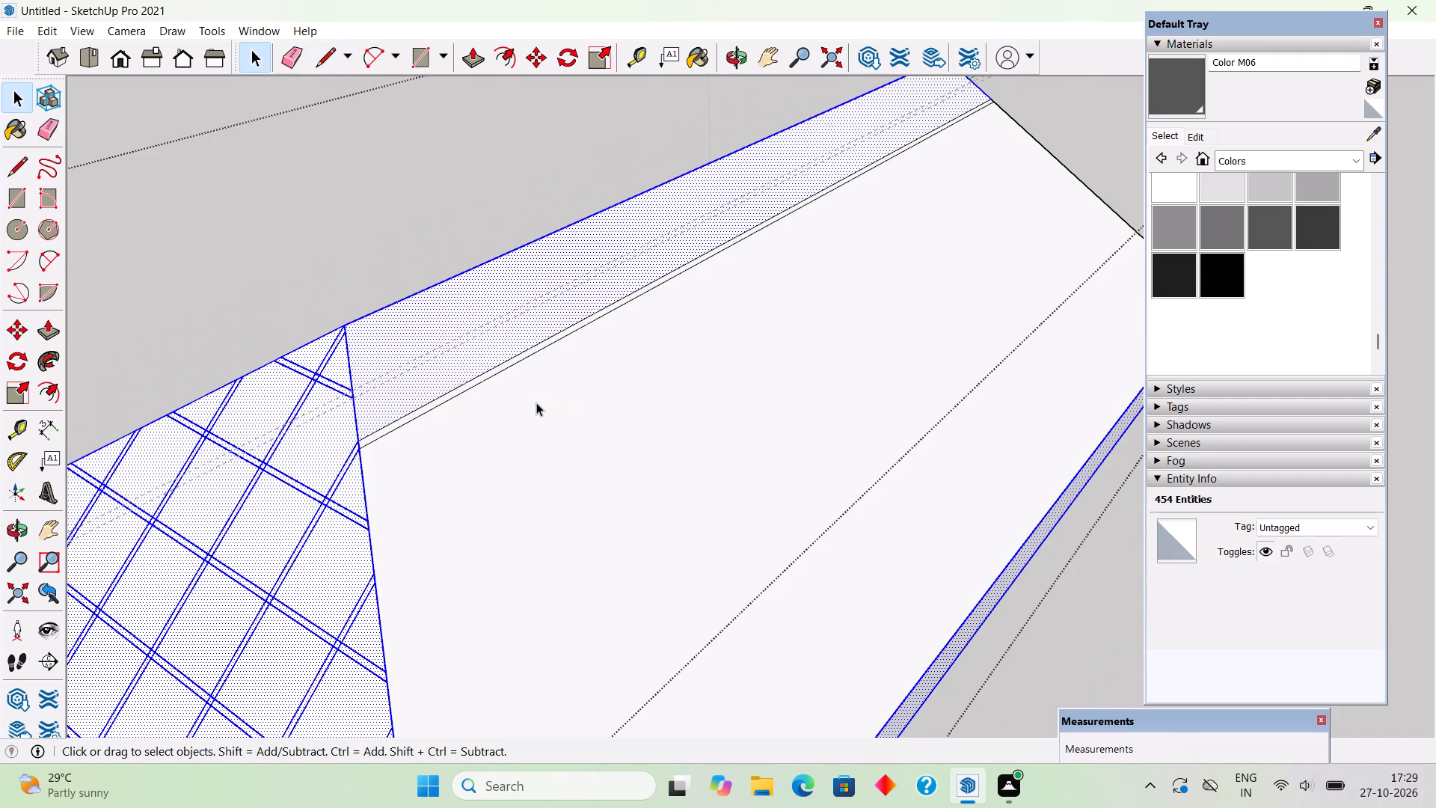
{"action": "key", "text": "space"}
Undo both lines drawn across the long slope and the two guides below the ridge.
{"action": "key", "text": "ctrl+z"}
{"action": "key", "text": "ctrl+z"}
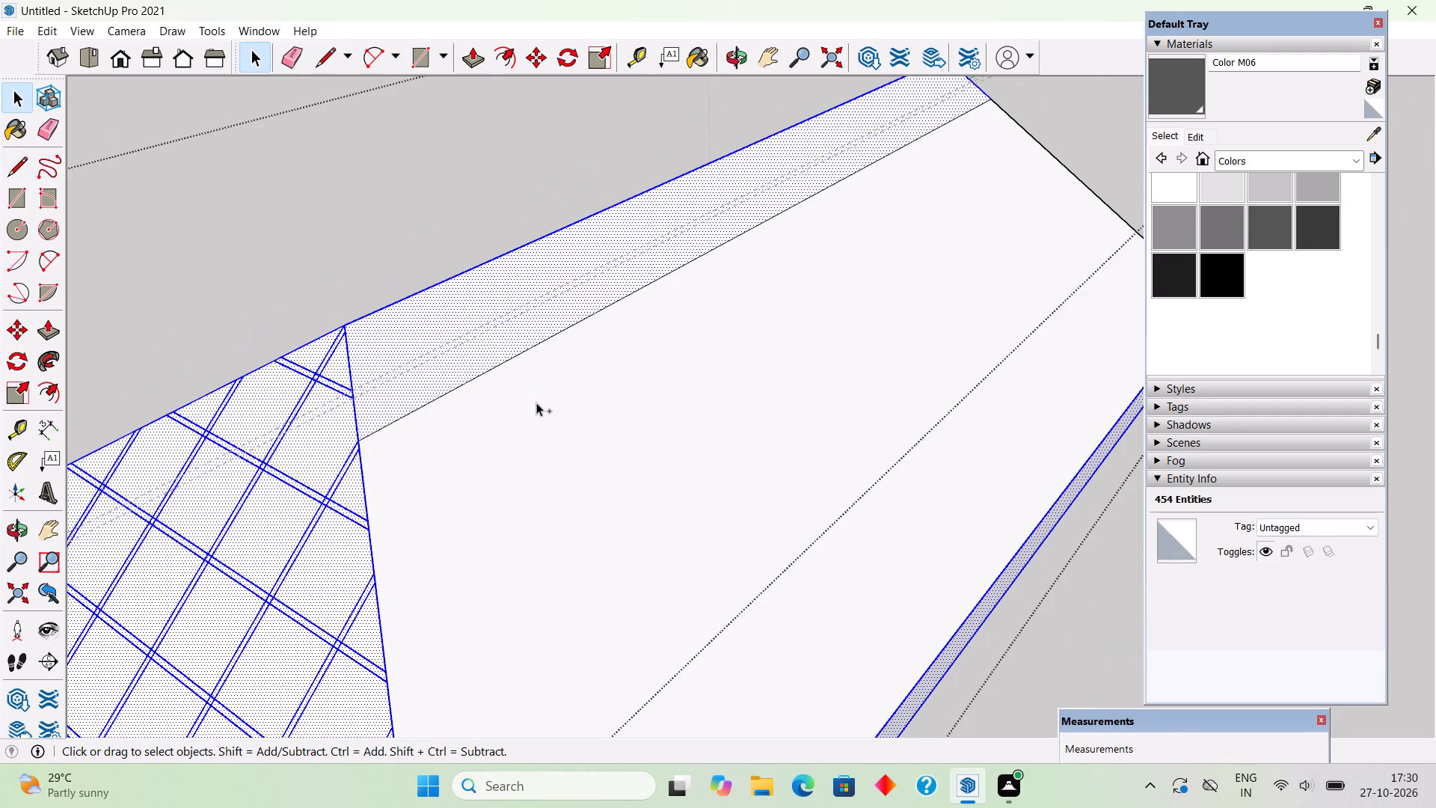
{"action": "key", "text": "ctrl+z"}
{"action": "key", "text": "ctrl+z"}
{"action": "key", "text": "ctrl+z"}
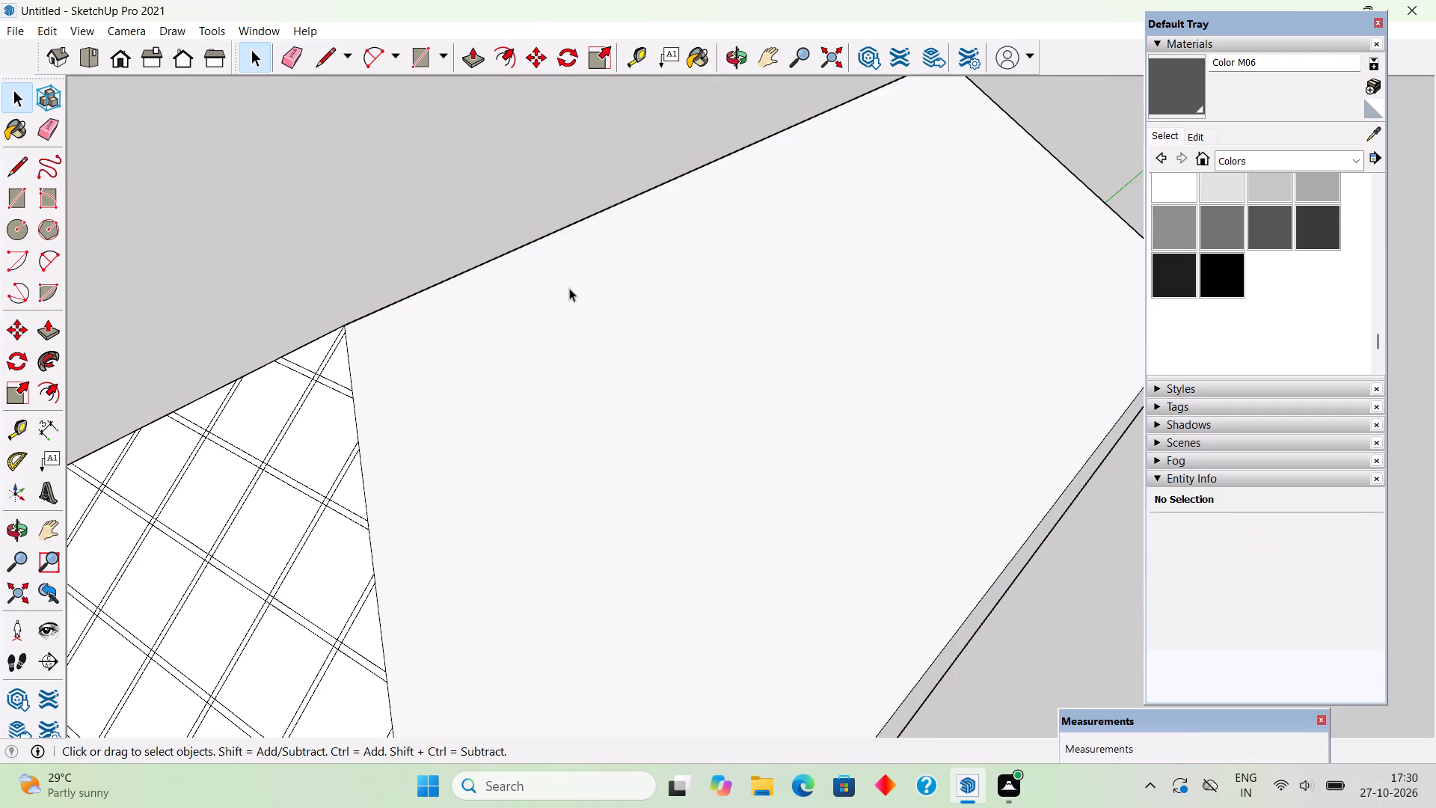
Place two guides parallel to the ridge through the two hip-edge endpoints of the second grid-line pair below the apex.
{"action": "scroll", "coordinate": [570, 287], "scroll_direction": "down", "scroll_amount": 6}
{"action": "middle_click_drag", "start_coordinate": [472, 377], "coordinate": [412, 395]}
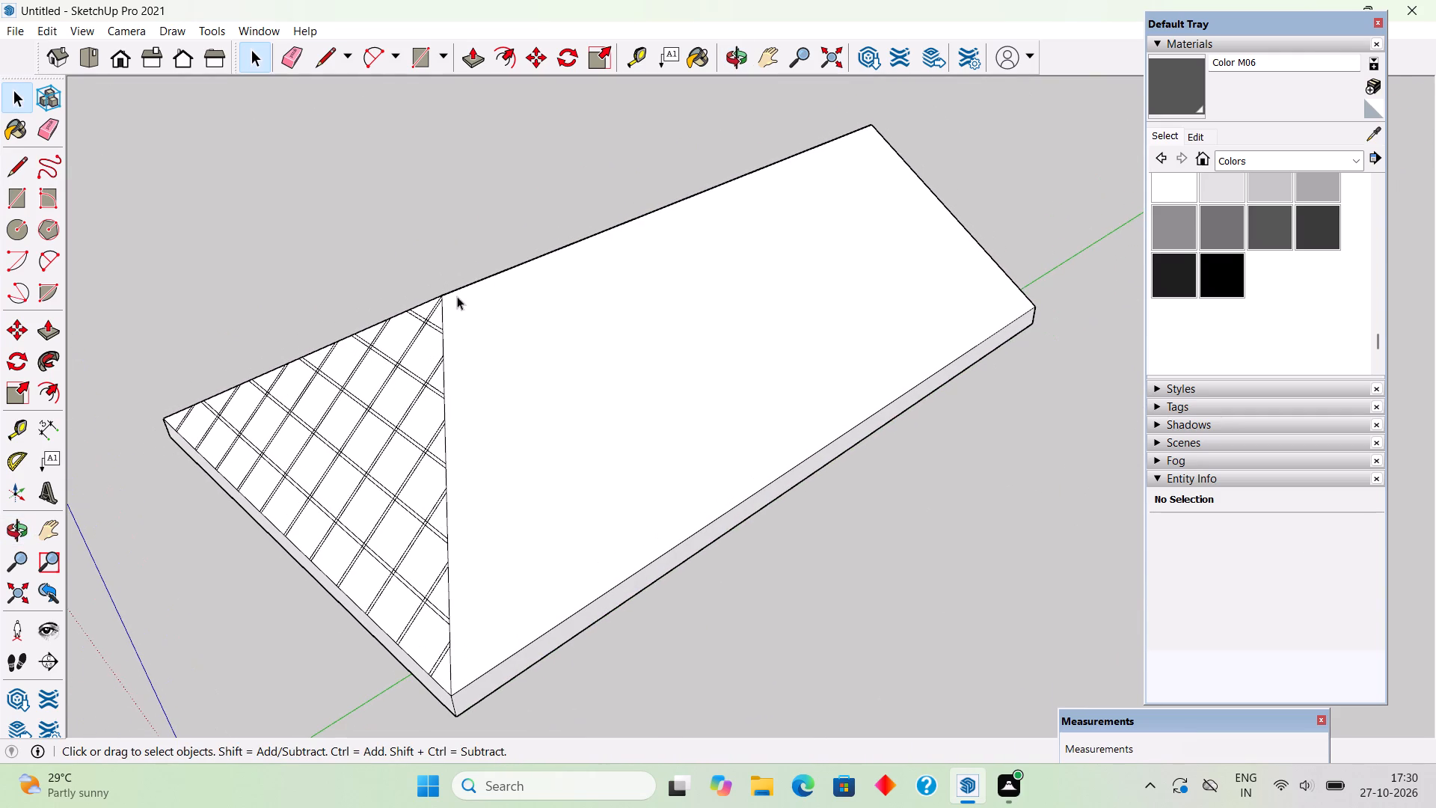
{"action": "scroll", "coordinate": [474, 316], "scroll_direction": "up", "scroll_amount": 13}
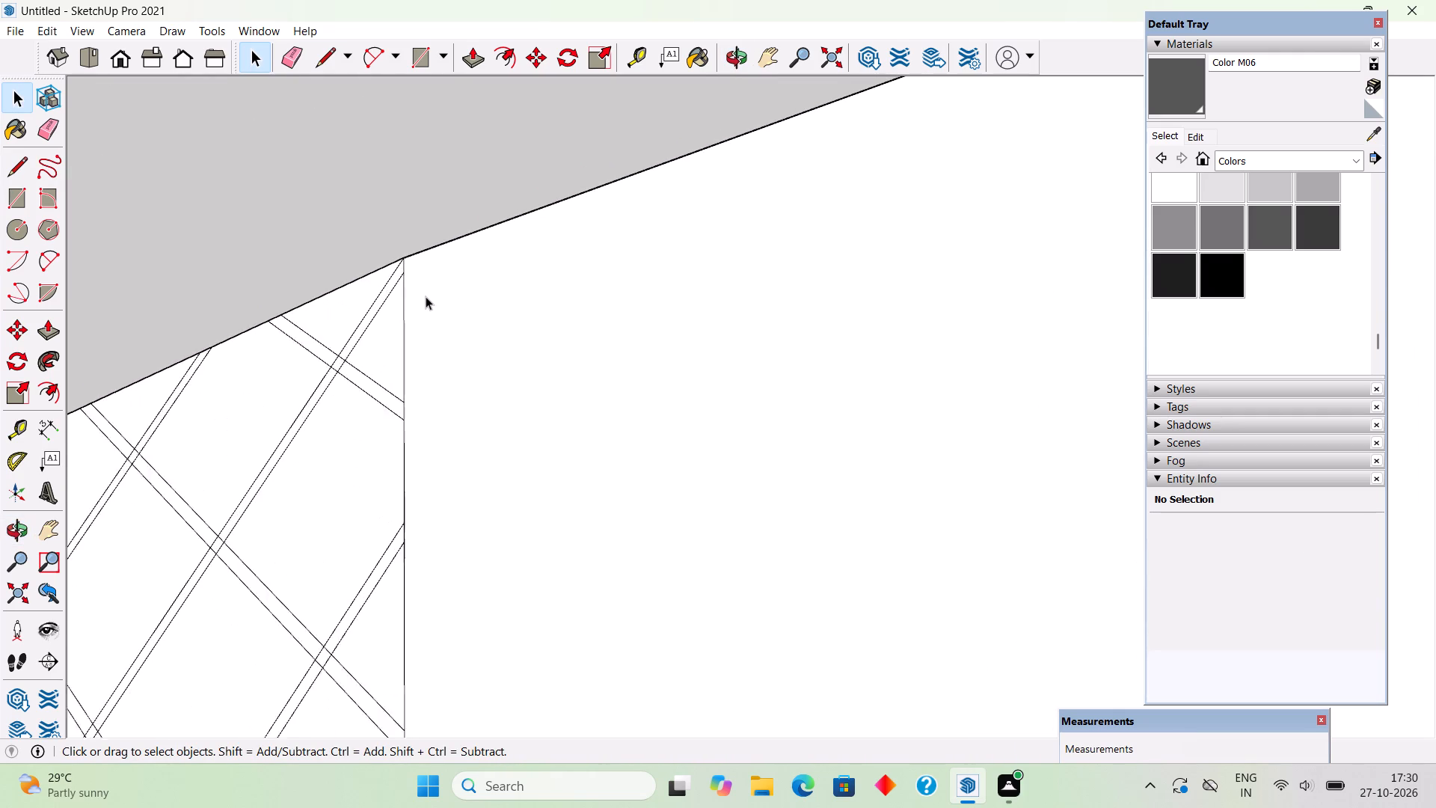
{"action": "scroll", "coordinate": [426, 296], "scroll_direction": "up", "scroll_amount": 3}
{"action": "key", "text": "t"}
{"action": "left_click", "coordinate": [453, 233]}
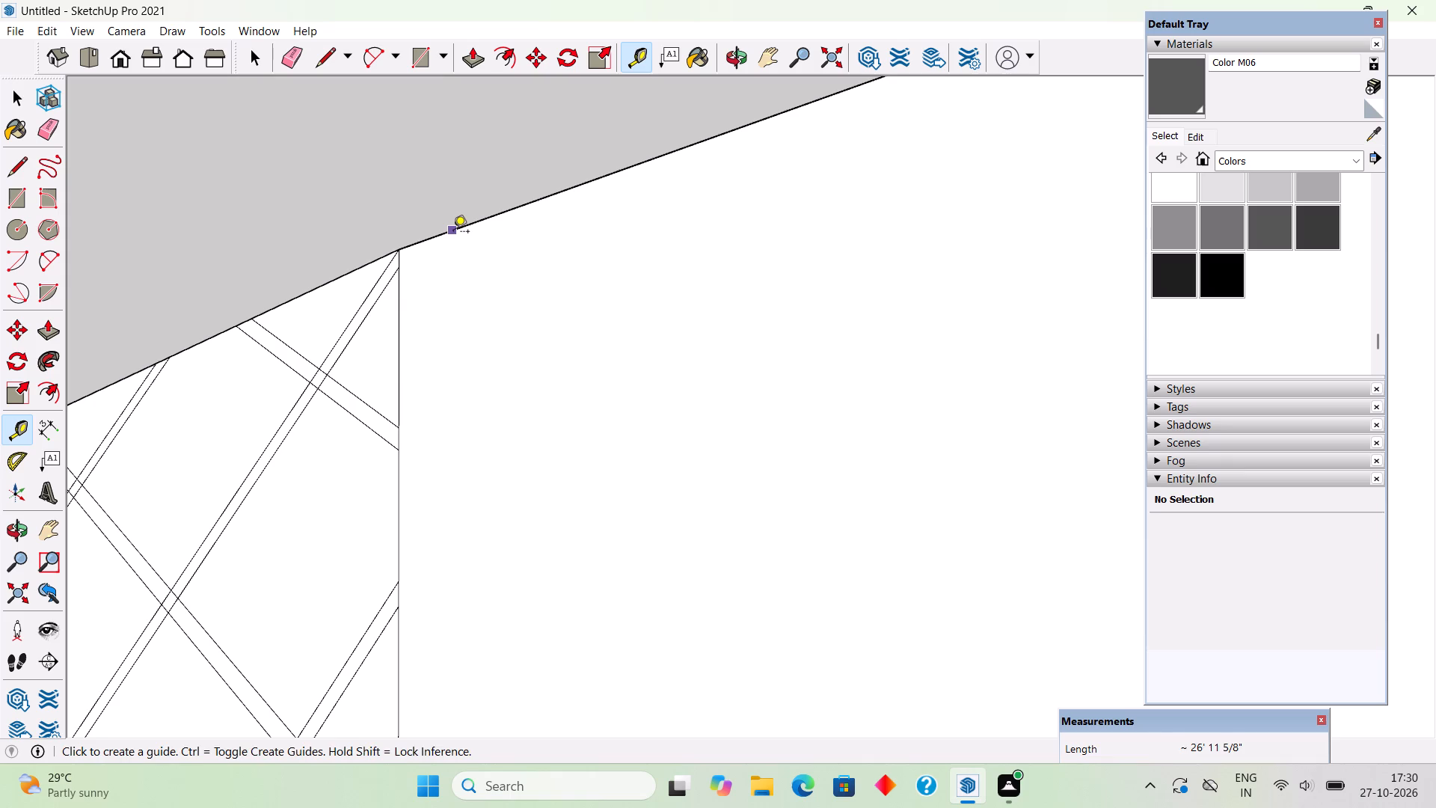
{"action": "left_click", "coordinate": [402, 426]}
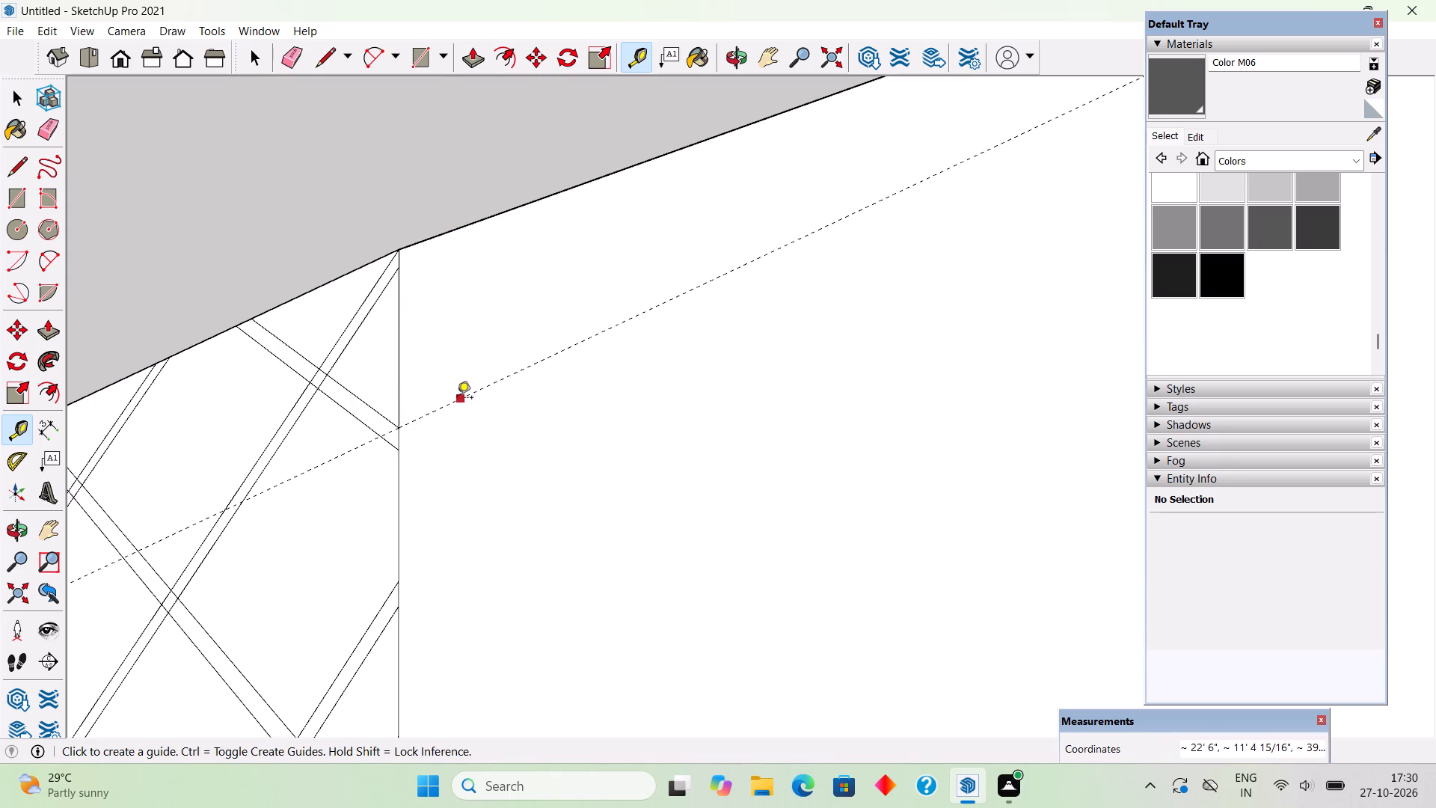
{"action": "left_click", "coordinate": [459, 397]}
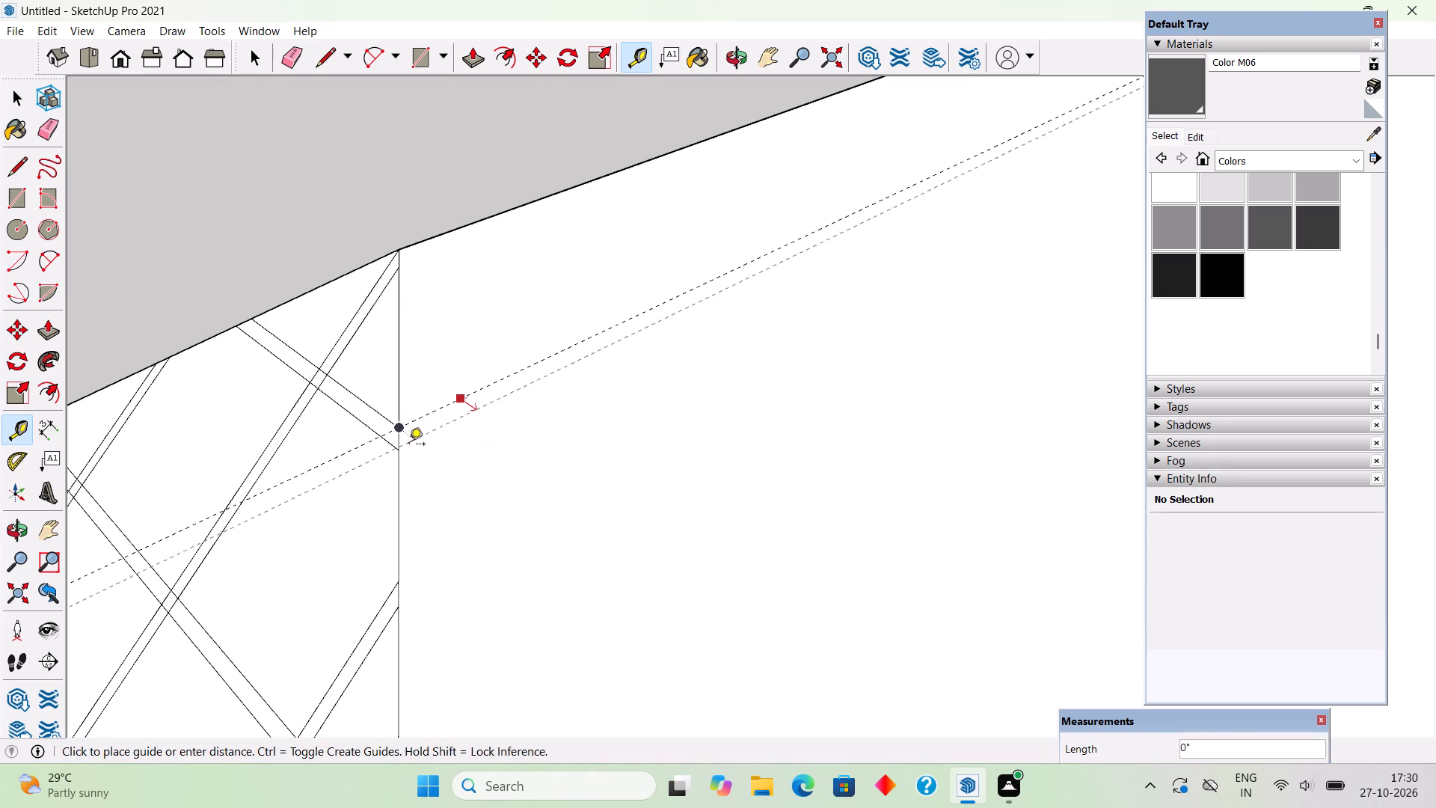
{"action": "left_click", "coordinate": [400, 447]}
{"action": "key", "text": "space"}
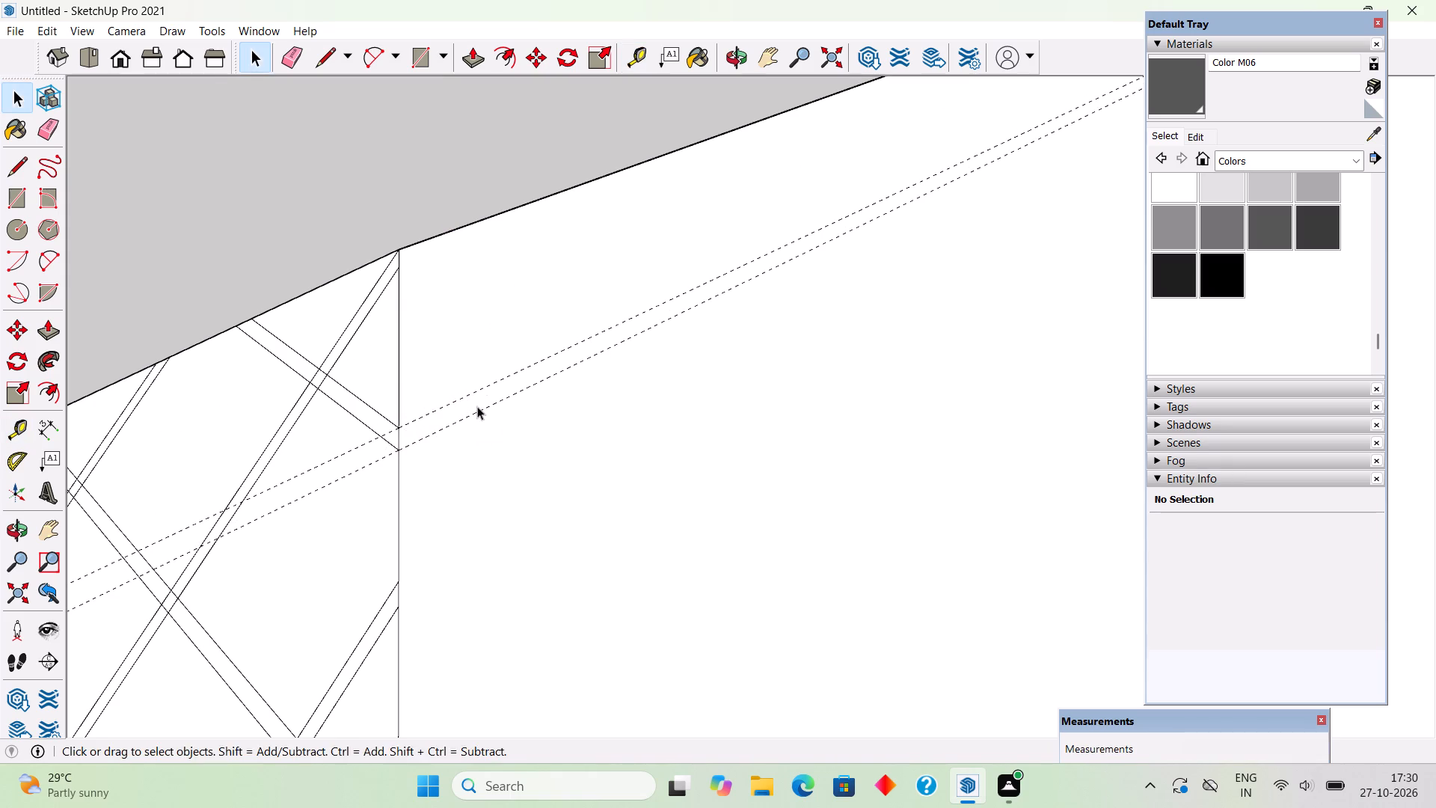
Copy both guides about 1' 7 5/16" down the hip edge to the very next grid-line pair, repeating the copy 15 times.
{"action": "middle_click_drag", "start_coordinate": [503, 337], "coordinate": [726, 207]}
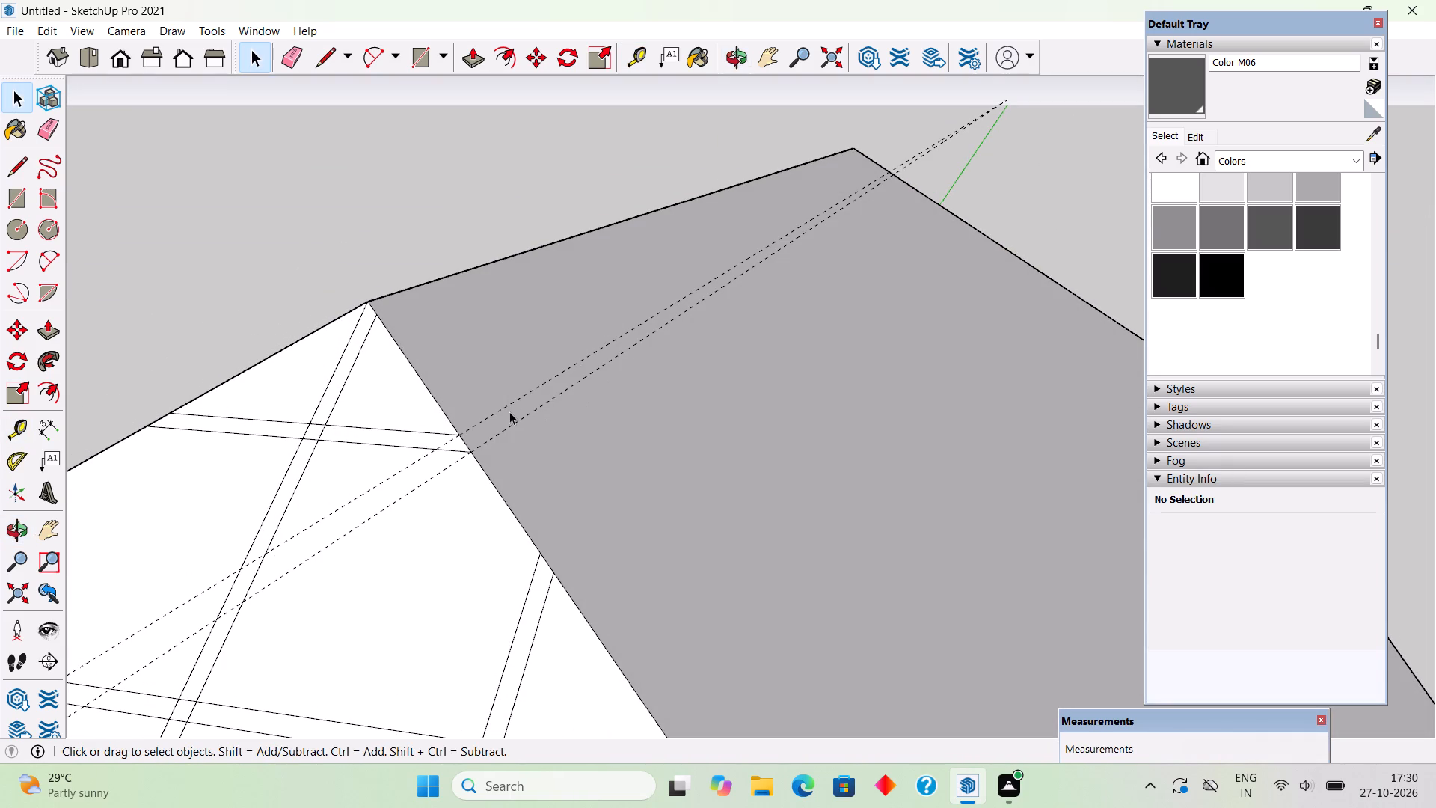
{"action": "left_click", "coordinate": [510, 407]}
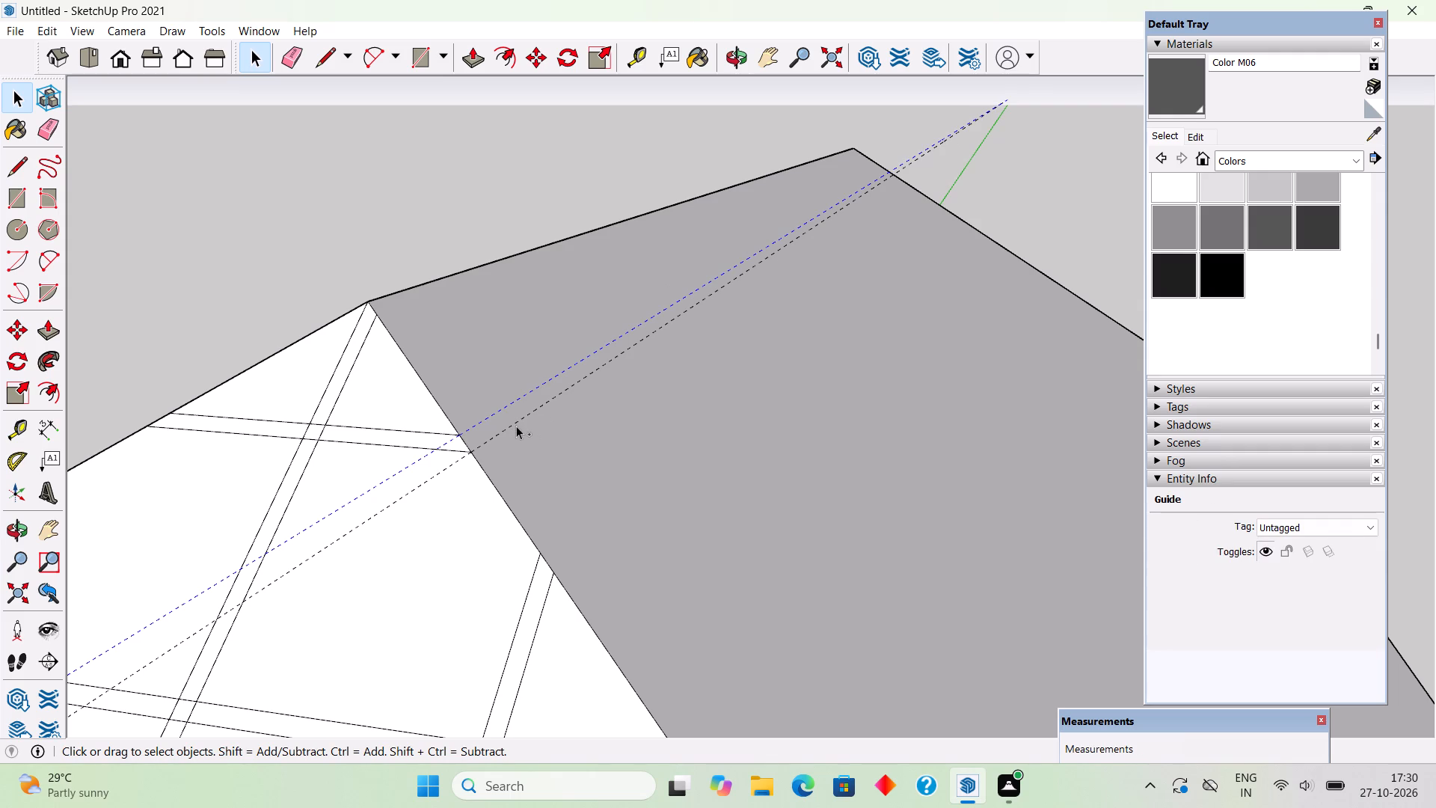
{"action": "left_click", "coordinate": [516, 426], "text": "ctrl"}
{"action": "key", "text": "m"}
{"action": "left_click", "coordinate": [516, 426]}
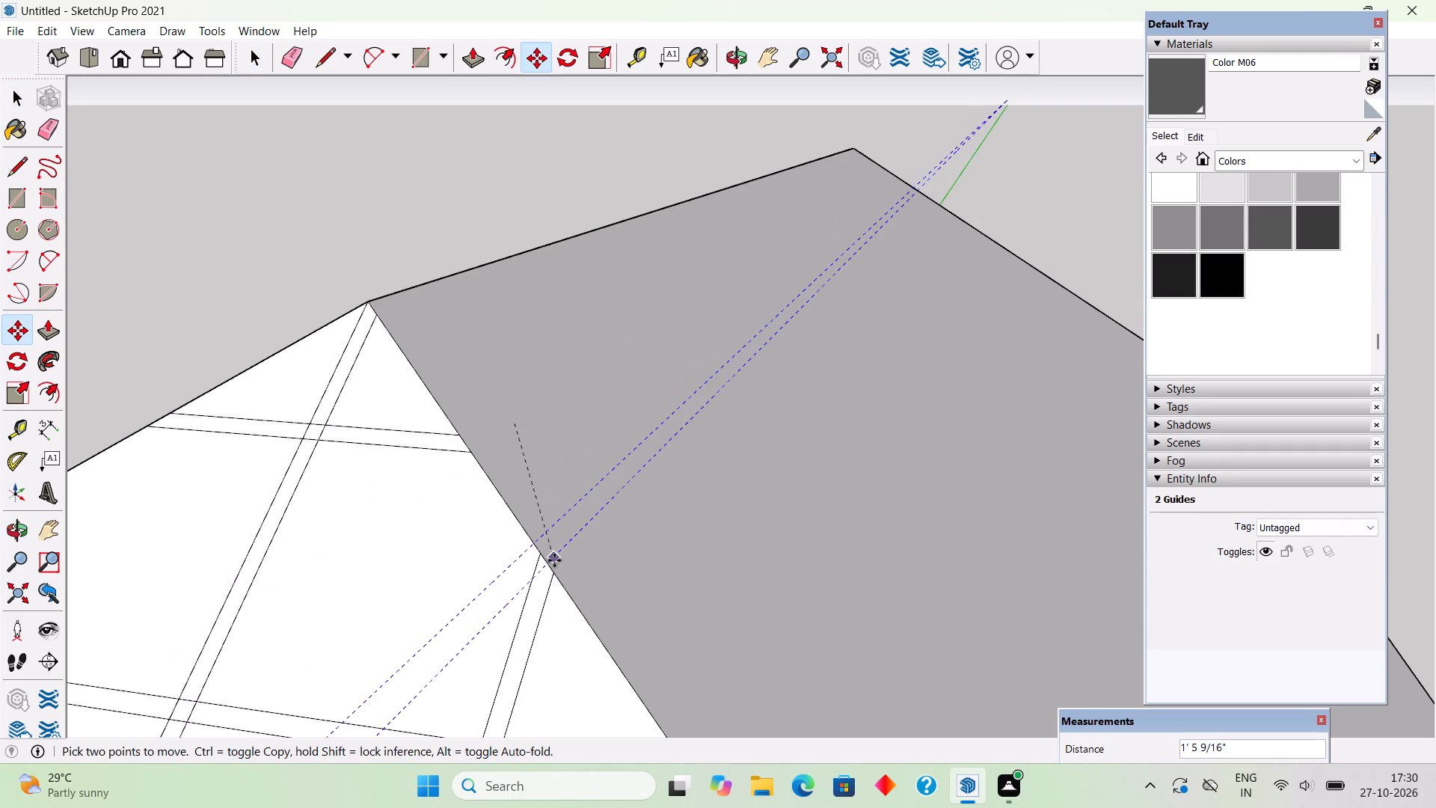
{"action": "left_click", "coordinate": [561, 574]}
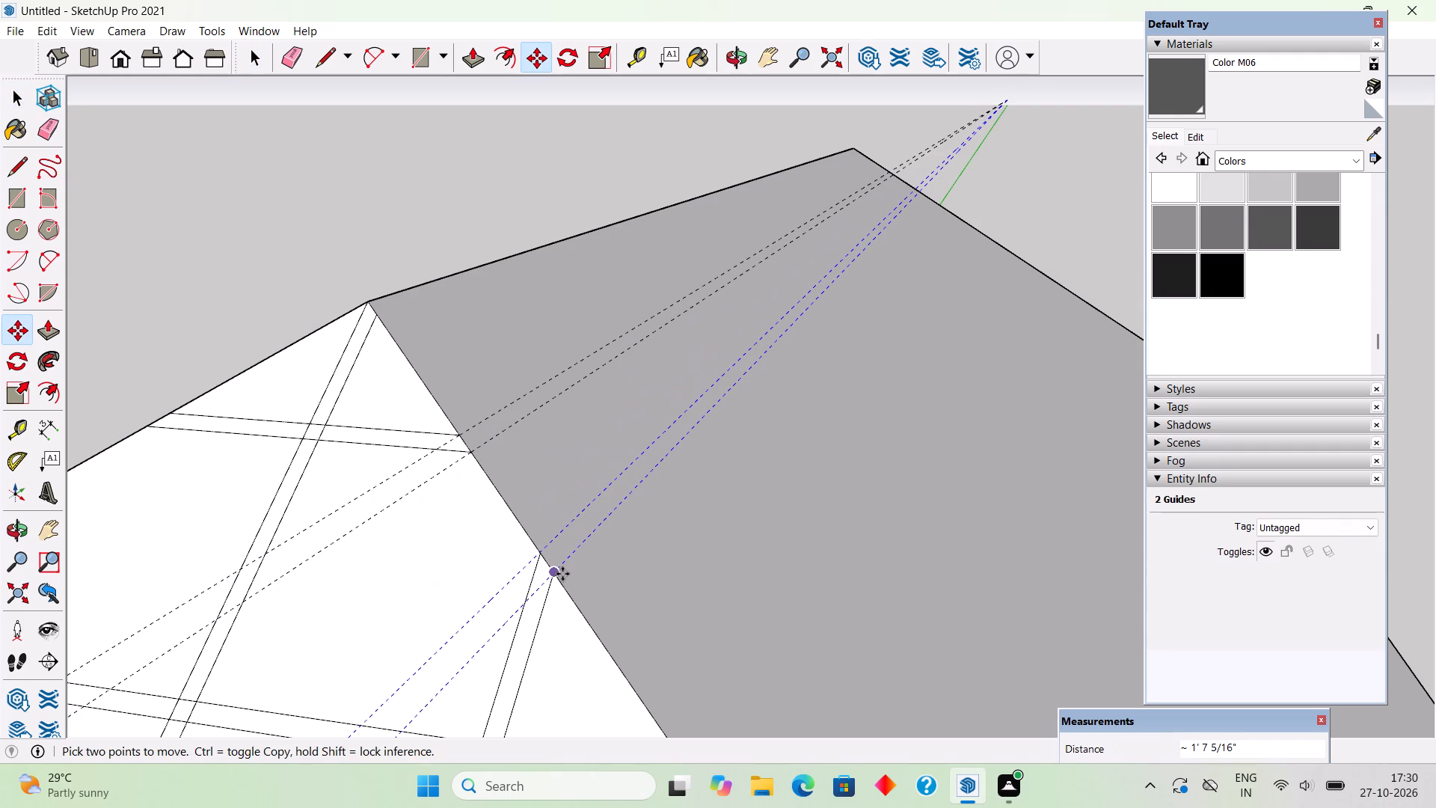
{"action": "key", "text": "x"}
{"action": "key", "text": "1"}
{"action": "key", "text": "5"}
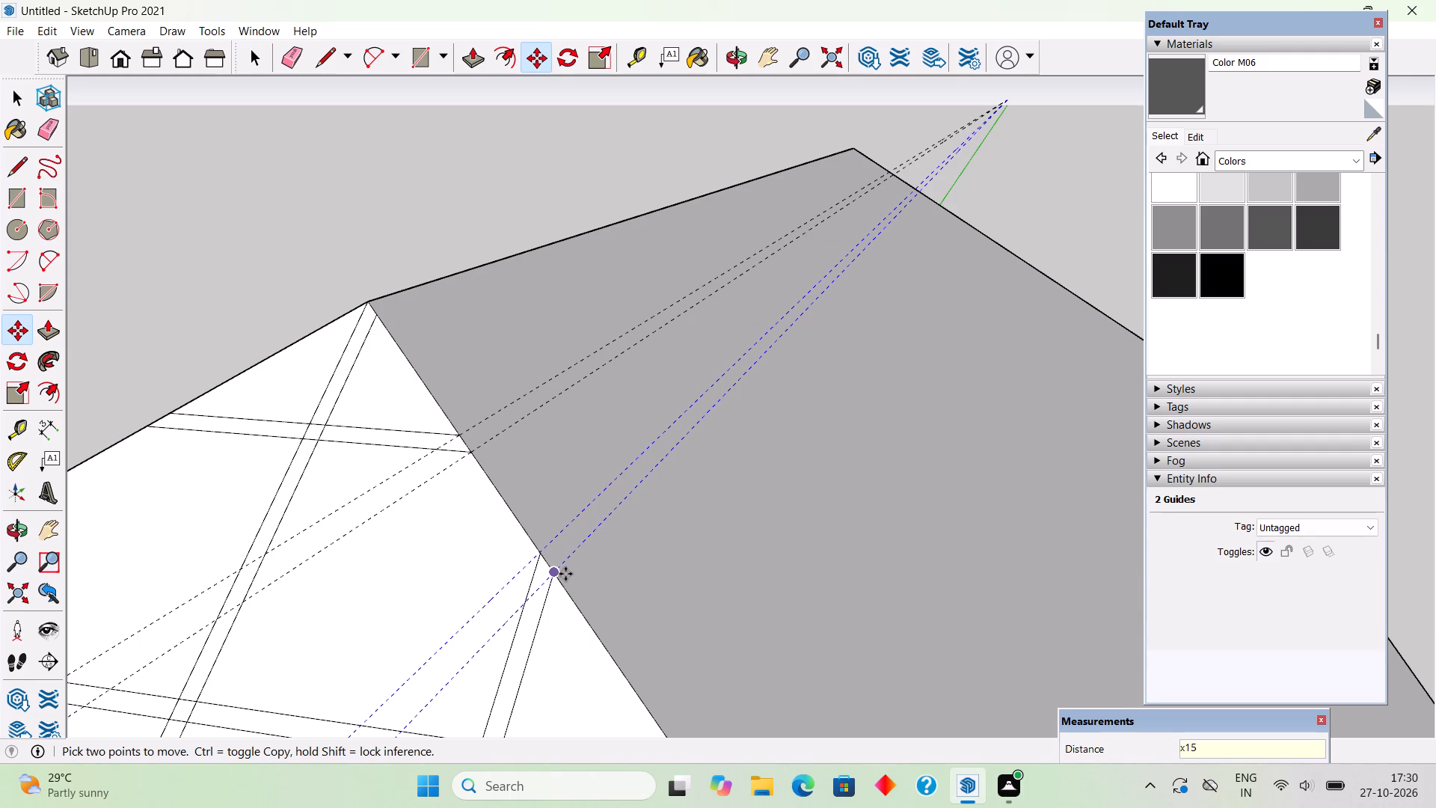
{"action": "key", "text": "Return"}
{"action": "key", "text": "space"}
Examine how the copied guide pairs line up with the grid-line endpoints along the hip edge.
{"action": "scroll", "coordinate": [577, 372], "scroll_direction": "down", "scroll_amount": 6}
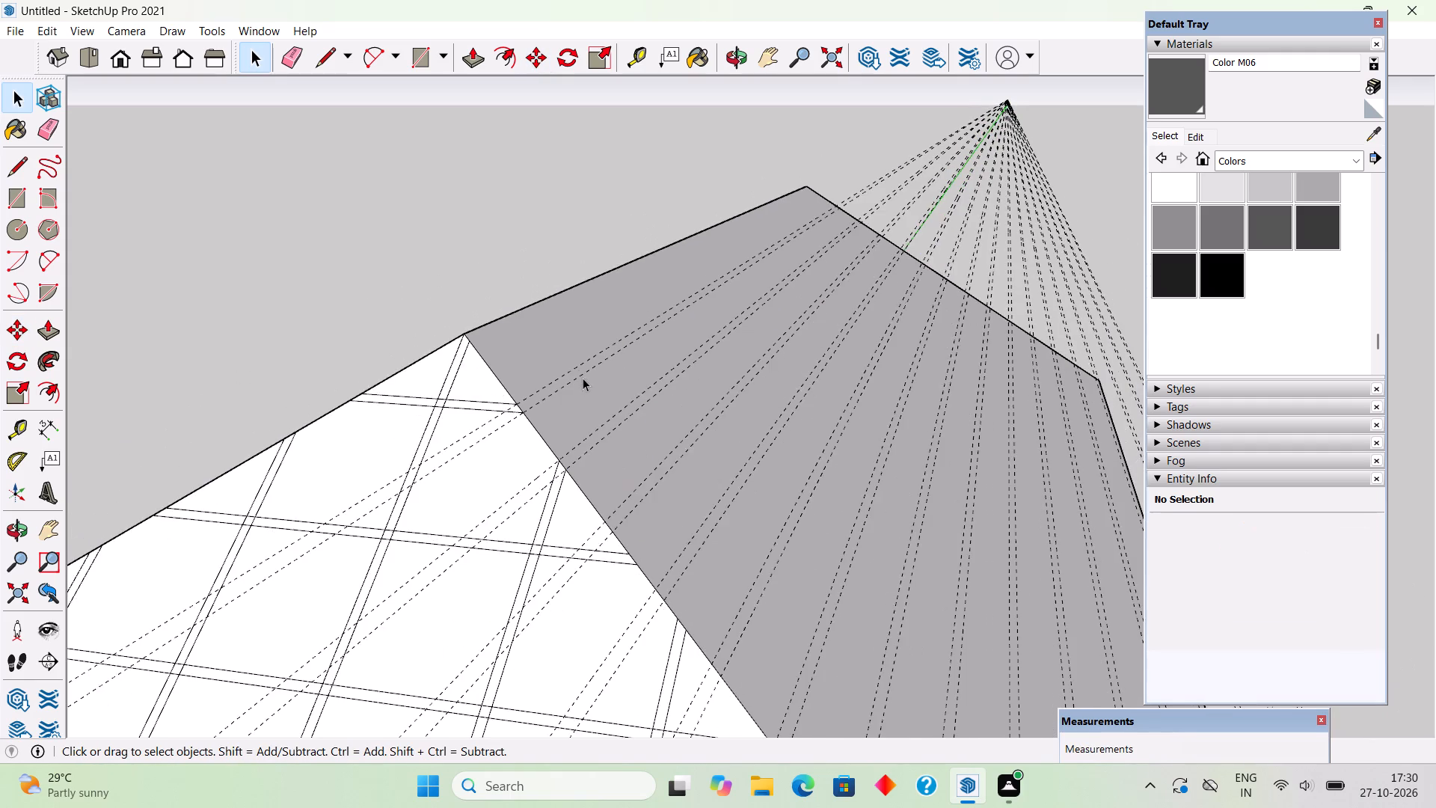
{"action": "scroll", "coordinate": [583, 378], "scroll_direction": "down", "scroll_amount": 3}
{"action": "middle_click_drag", "start_coordinate": [672, 509], "coordinate": [671, 546]}
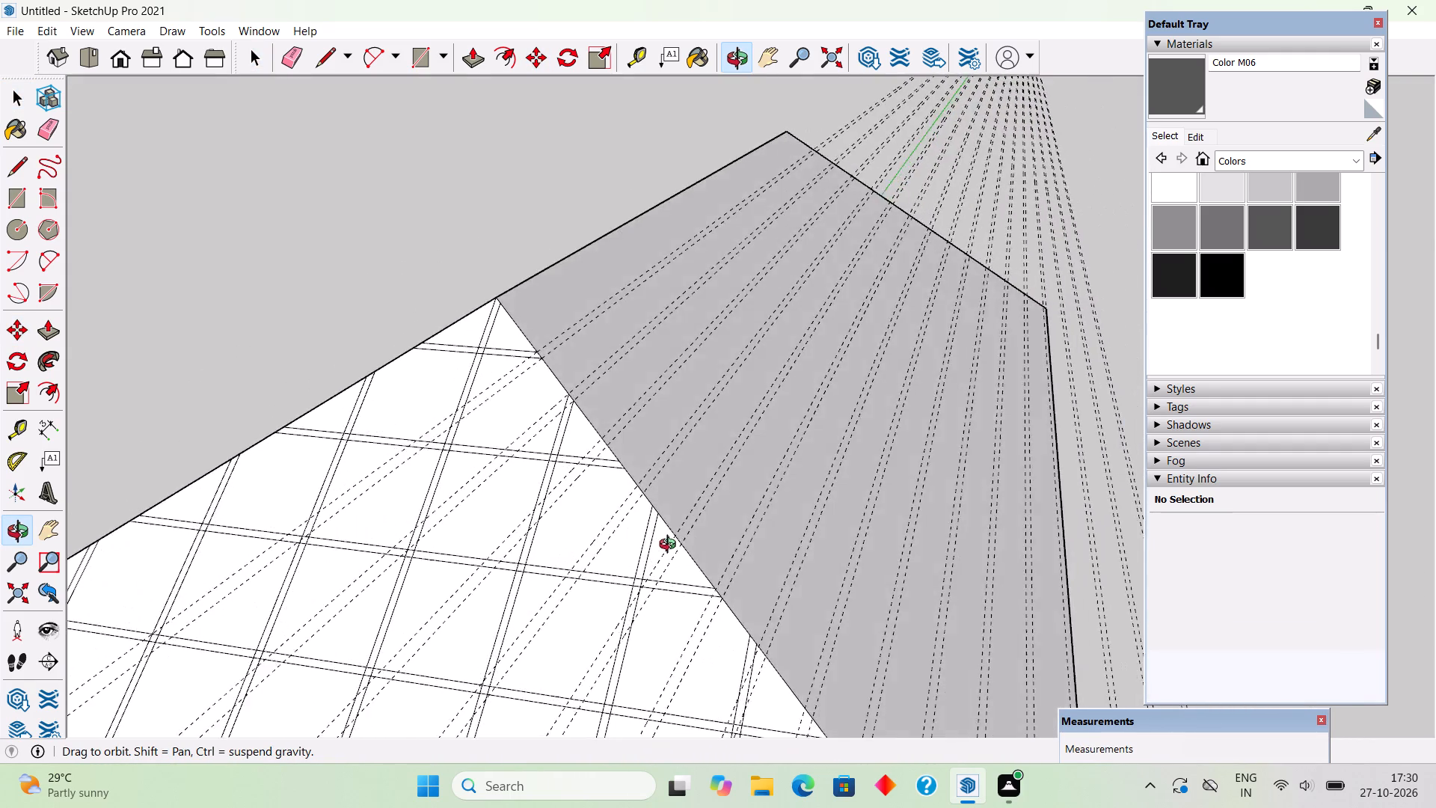
{"action": "middle_click_drag", "start_coordinate": [671, 546], "coordinate": [681, 459]}
{"action": "scroll", "coordinate": [681, 446], "scroll_direction": "down", "scroll_amount": 12}
{"action": "middle_click_drag", "start_coordinate": [793, 535], "coordinate": [527, 571]}
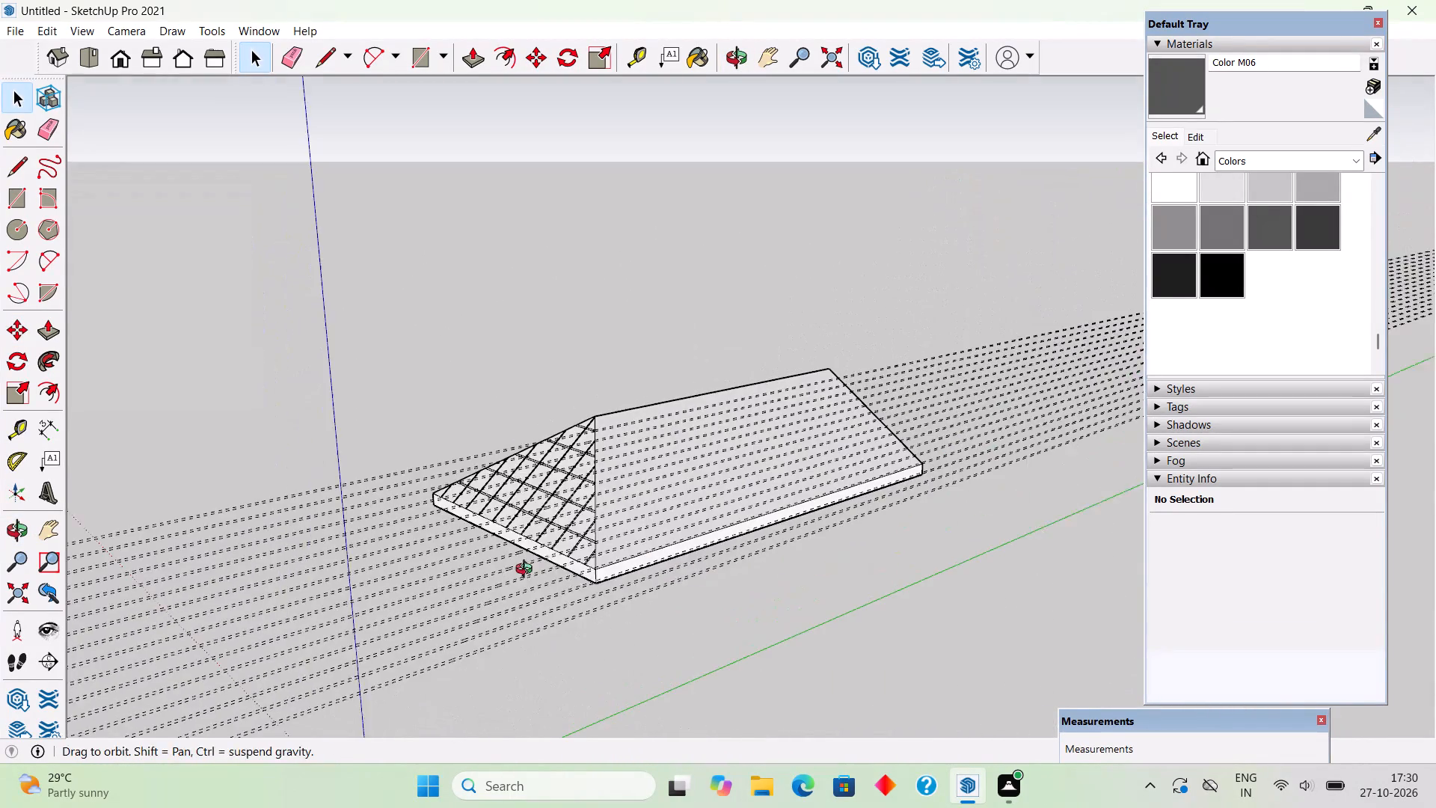
{"action": "middle_click_drag", "start_coordinate": [527, 571], "coordinate": [524, 572]}
{"action": "scroll", "coordinate": [586, 489], "scroll_direction": "up", "scroll_amount": 17}
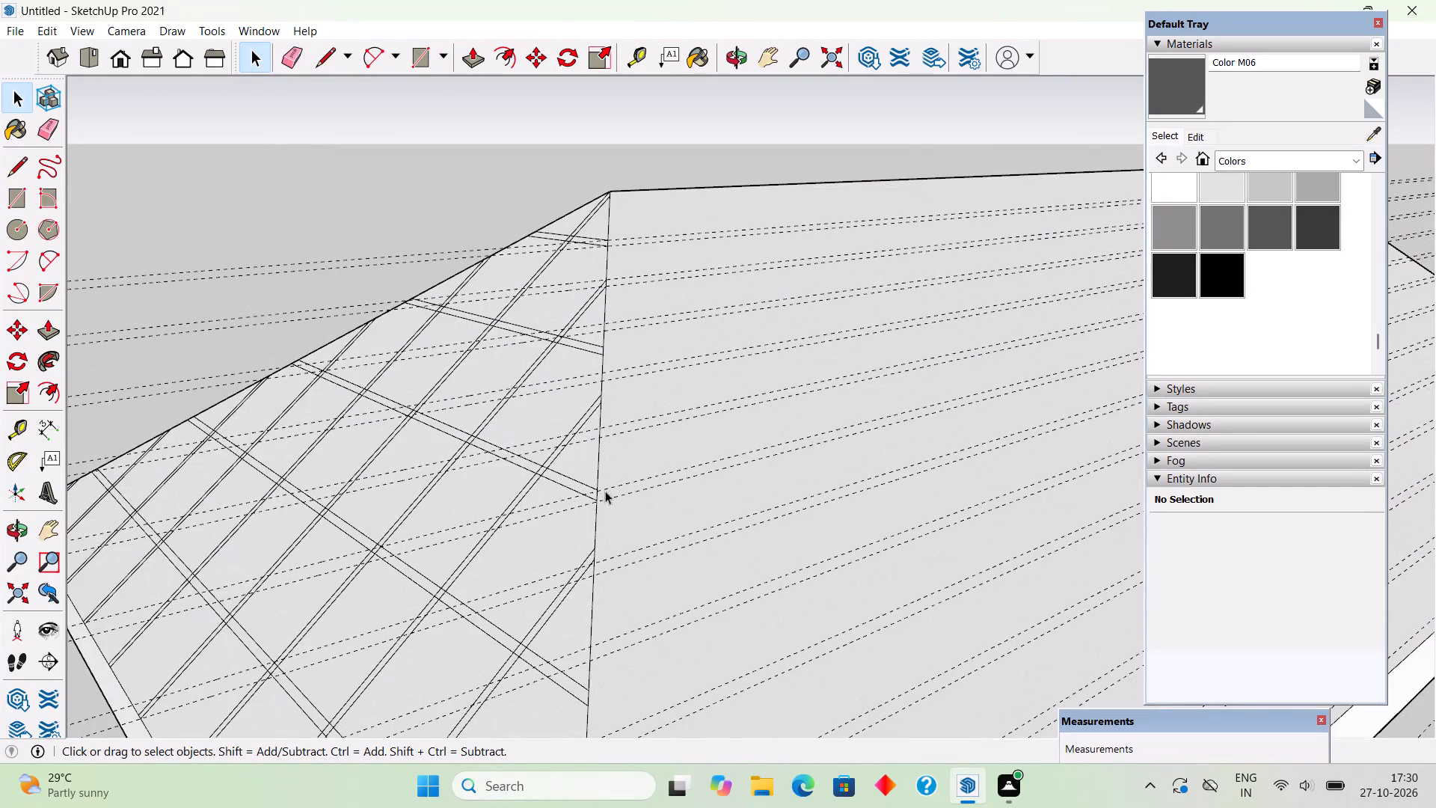
{"action": "scroll", "coordinate": [608, 498], "scroll_direction": "up", "scroll_amount": 1}
{"action": "middle_click_drag", "start_coordinate": [568, 474], "coordinate": [612, 444]}
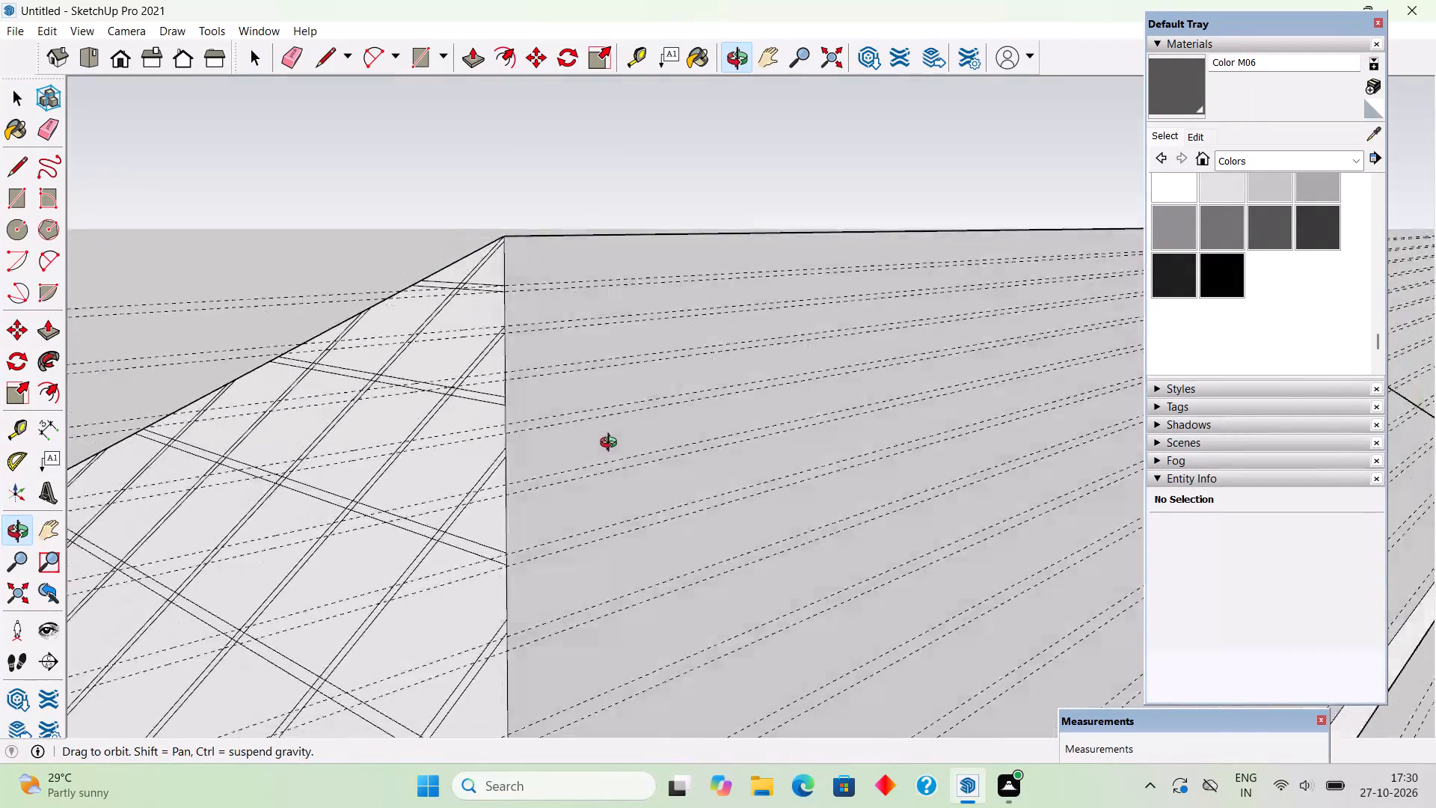
{"action": "middle_click_drag", "start_coordinate": [612, 444], "coordinate": [594, 480]}
{"action": "scroll", "coordinate": [594, 479], "scroll_direction": "down", "scroll_amount": 5}
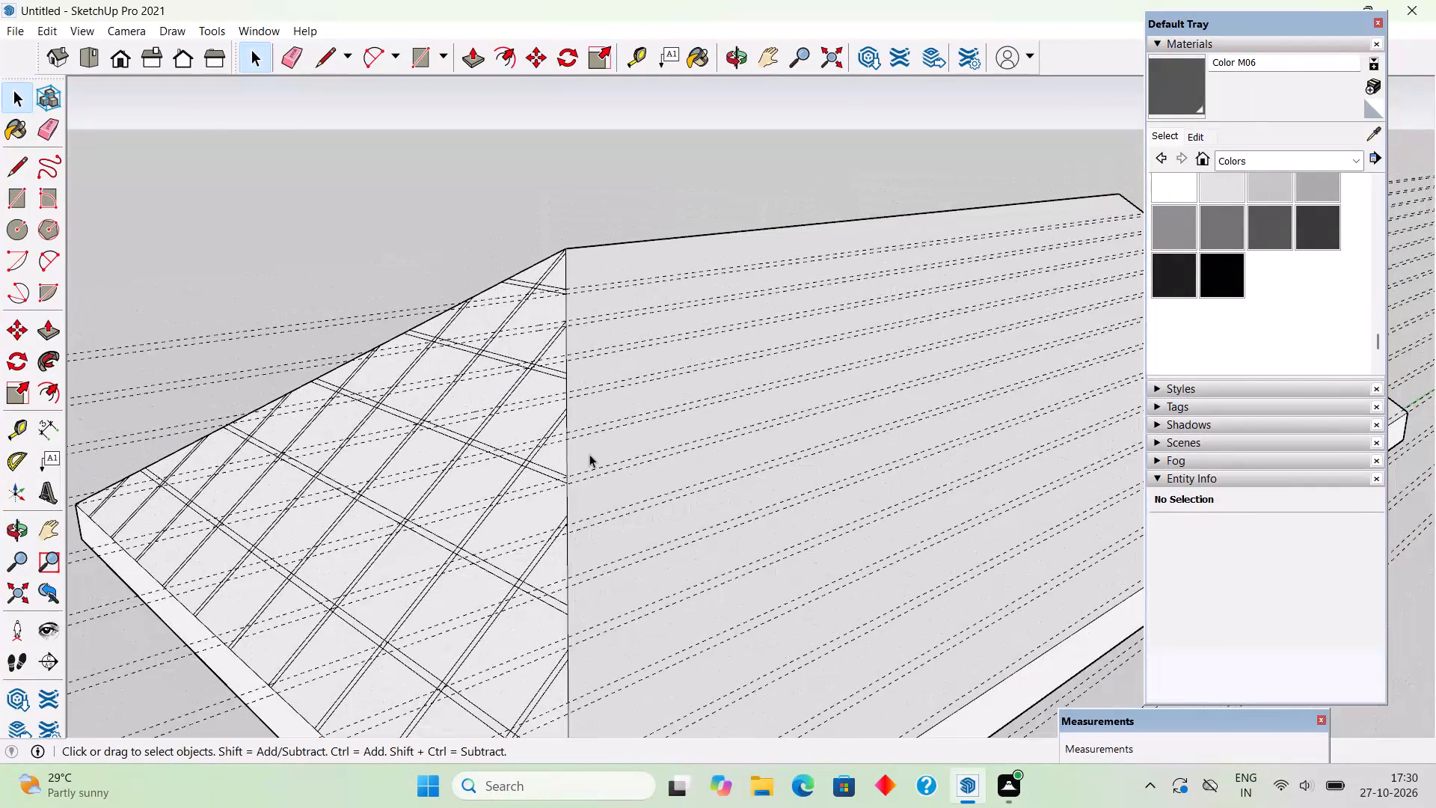
{"action": "scroll", "coordinate": [562, 311], "scroll_direction": "up", "scroll_amount": 6}
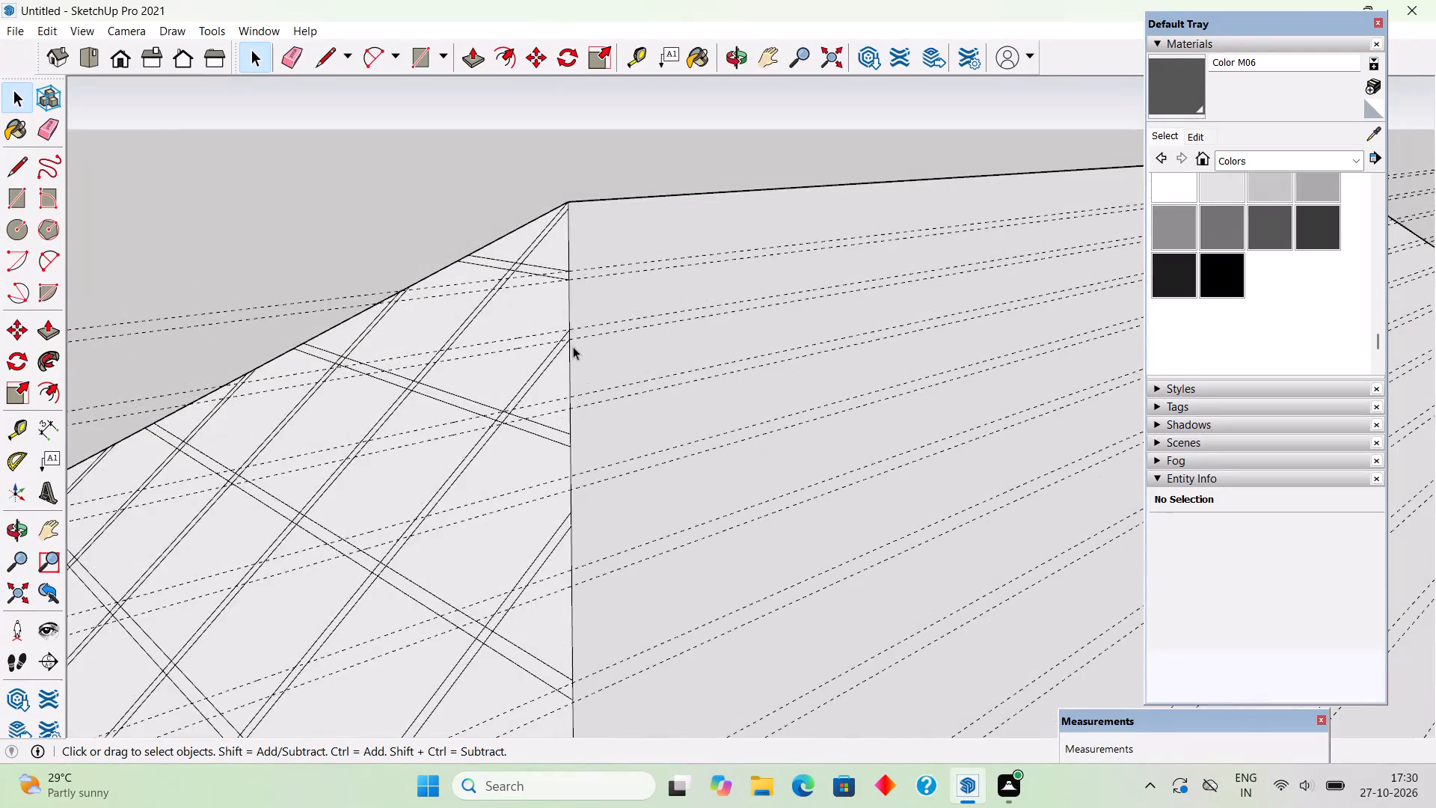
{"action": "scroll", "coordinate": [577, 348], "scroll_direction": "up", "scroll_amount": 5}
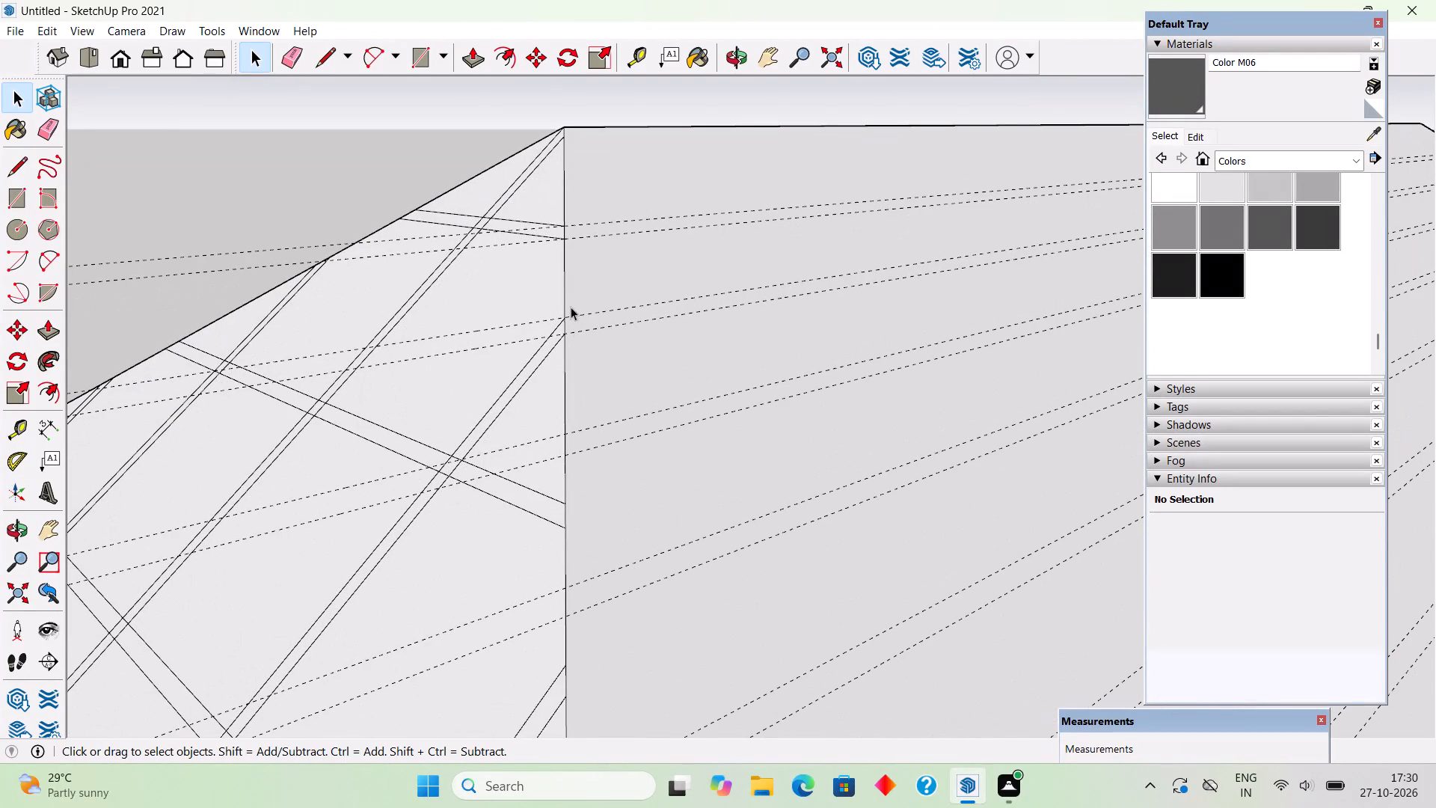
{"action": "scroll", "coordinate": [581, 365], "scroll_direction": "down", "scroll_amount": 7}
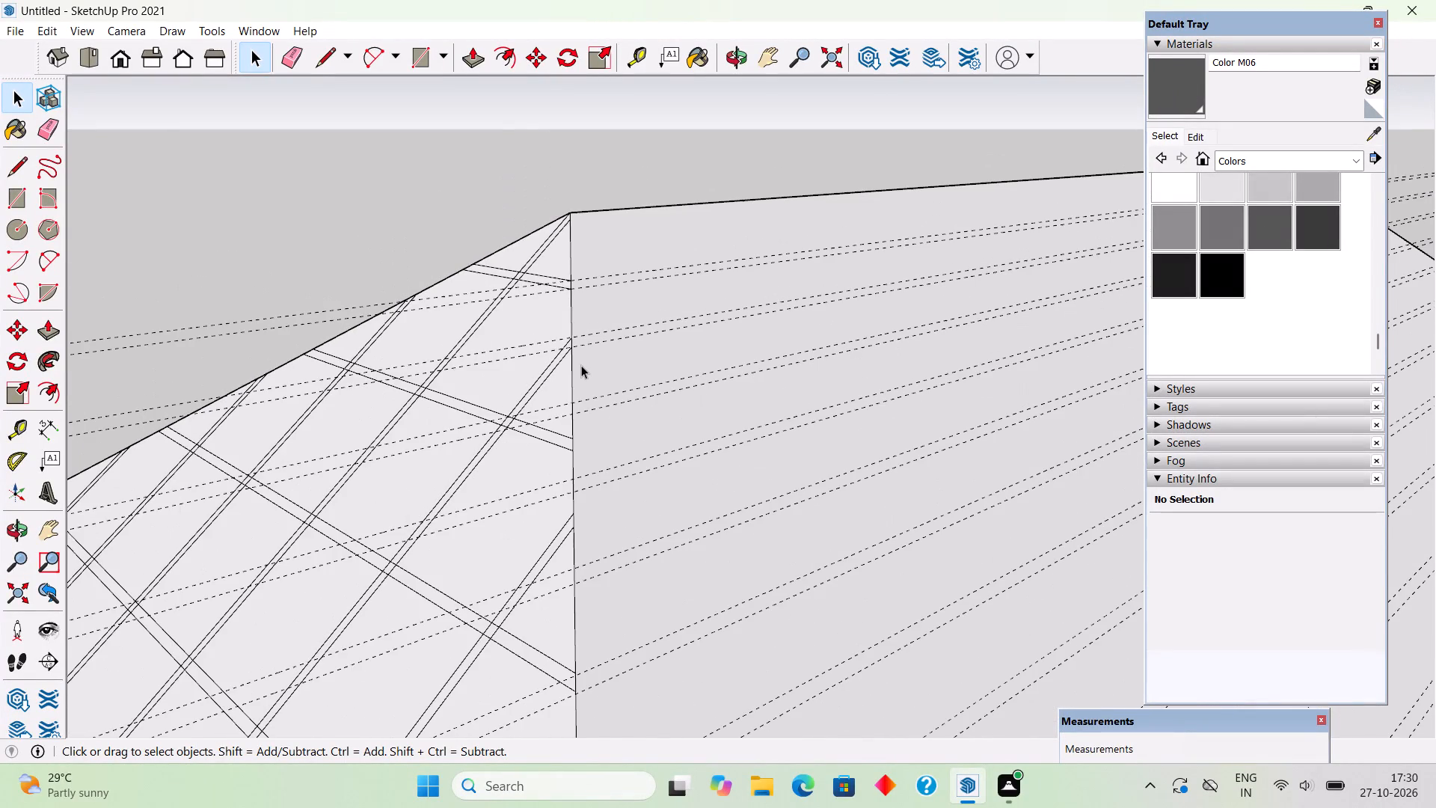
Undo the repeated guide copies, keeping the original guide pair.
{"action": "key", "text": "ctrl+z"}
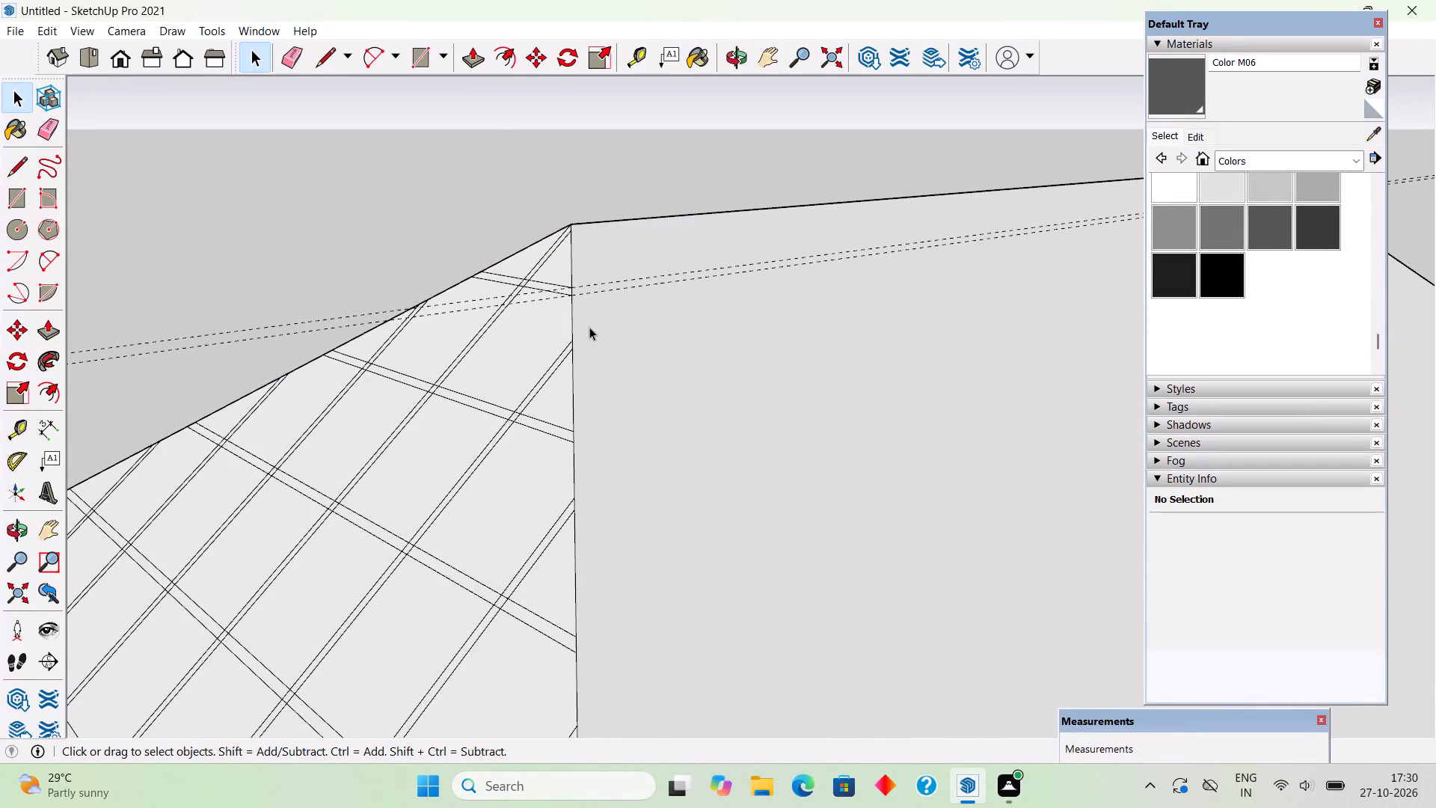
Copy the two guides about 2' 11 7/8" down to the next grid-line pair running in the same direction, repeating the copy 10 times.
{"action": "scroll", "coordinate": [587, 325], "scroll_direction": "up", "scroll_amount": 1}
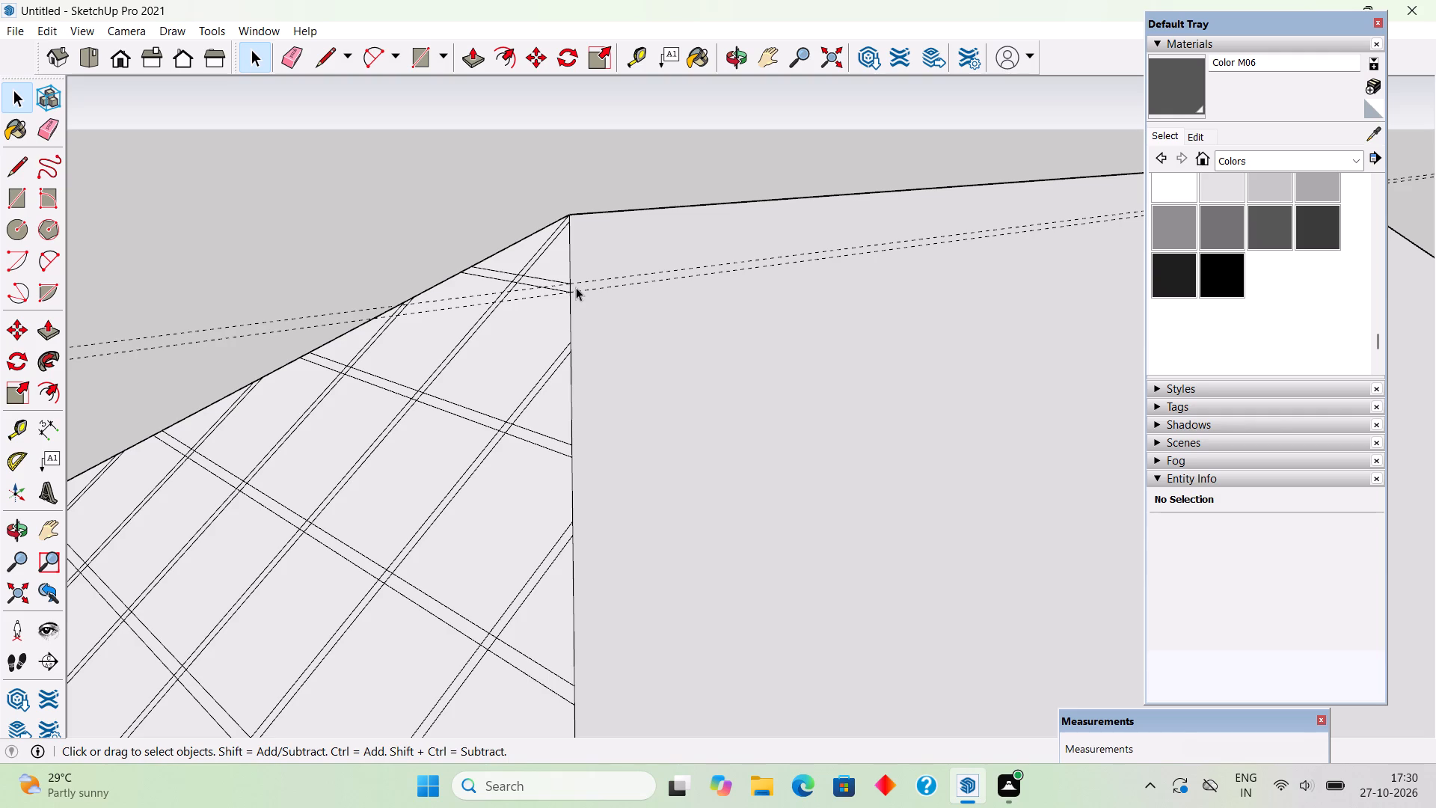
{"action": "left_click", "coordinate": [576, 287]}
{"action": "scroll", "coordinate": [584, 284], "scroll_direction": "up", "scroll_amount": 5}
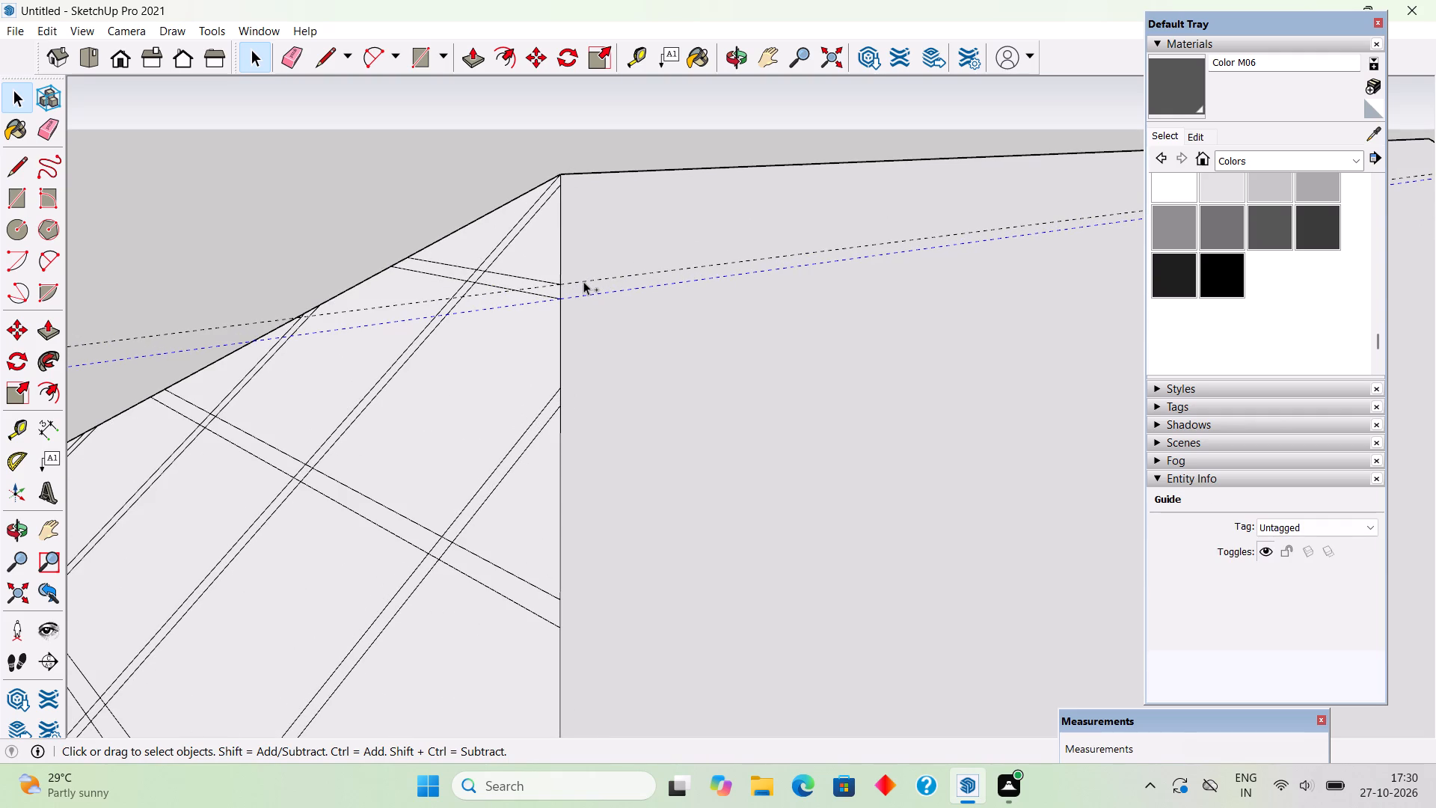
{"action": "left_click", "coordinate": [583, 281], "text": "ctrl"}
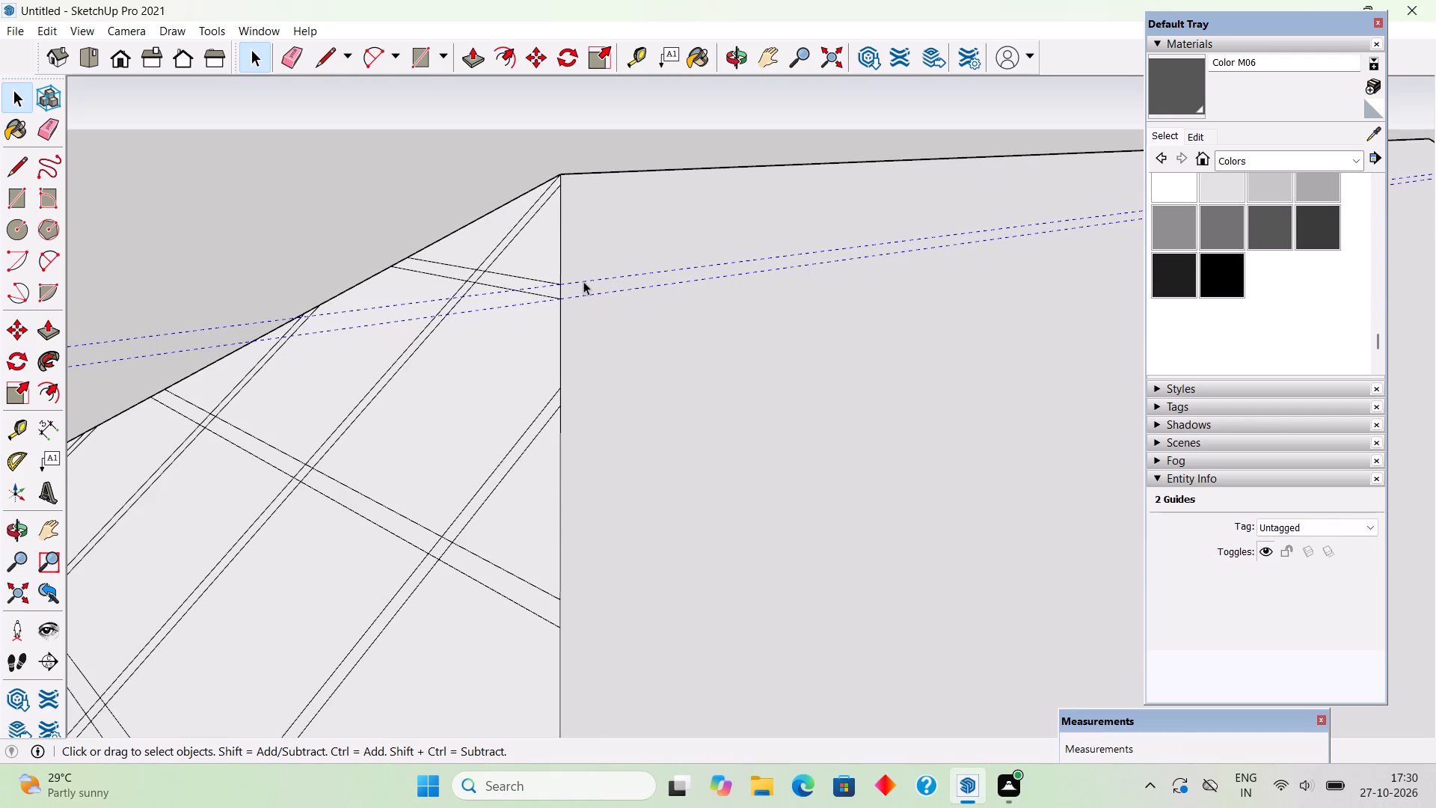
{"action": "key", "text": "m"}
{"action": "left_click", "coordinate": [583, 281]}
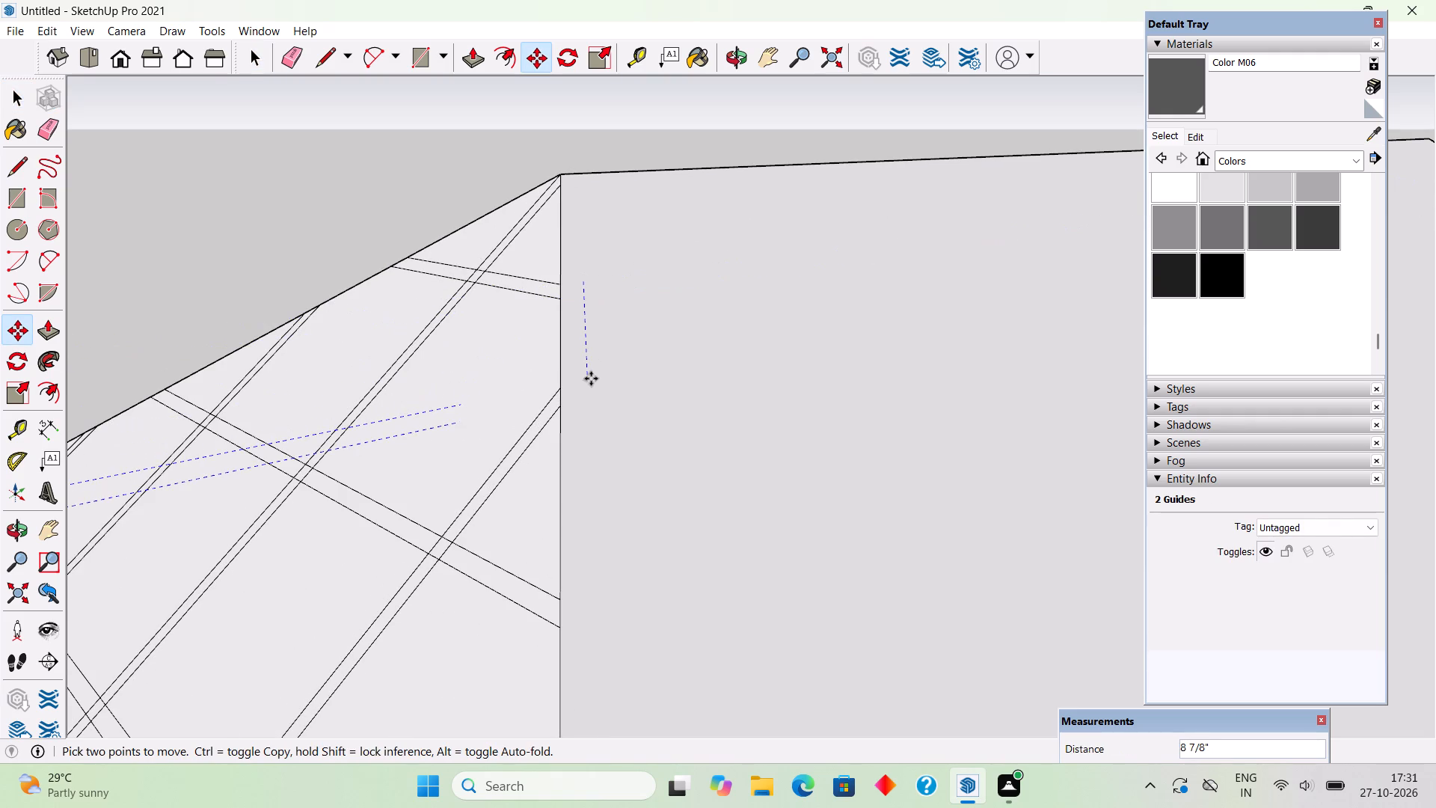
{"action": "left_click", "coordinate": [551, 598]}
{"action": "scroll", "coordinate": [651, 352], "scroll_direction": "down", "scroll_amount": 14}
{"action": "type", "text": "x1"}
{"action": "key", "text": "0"}
{"action": "key", "text": "Return"}
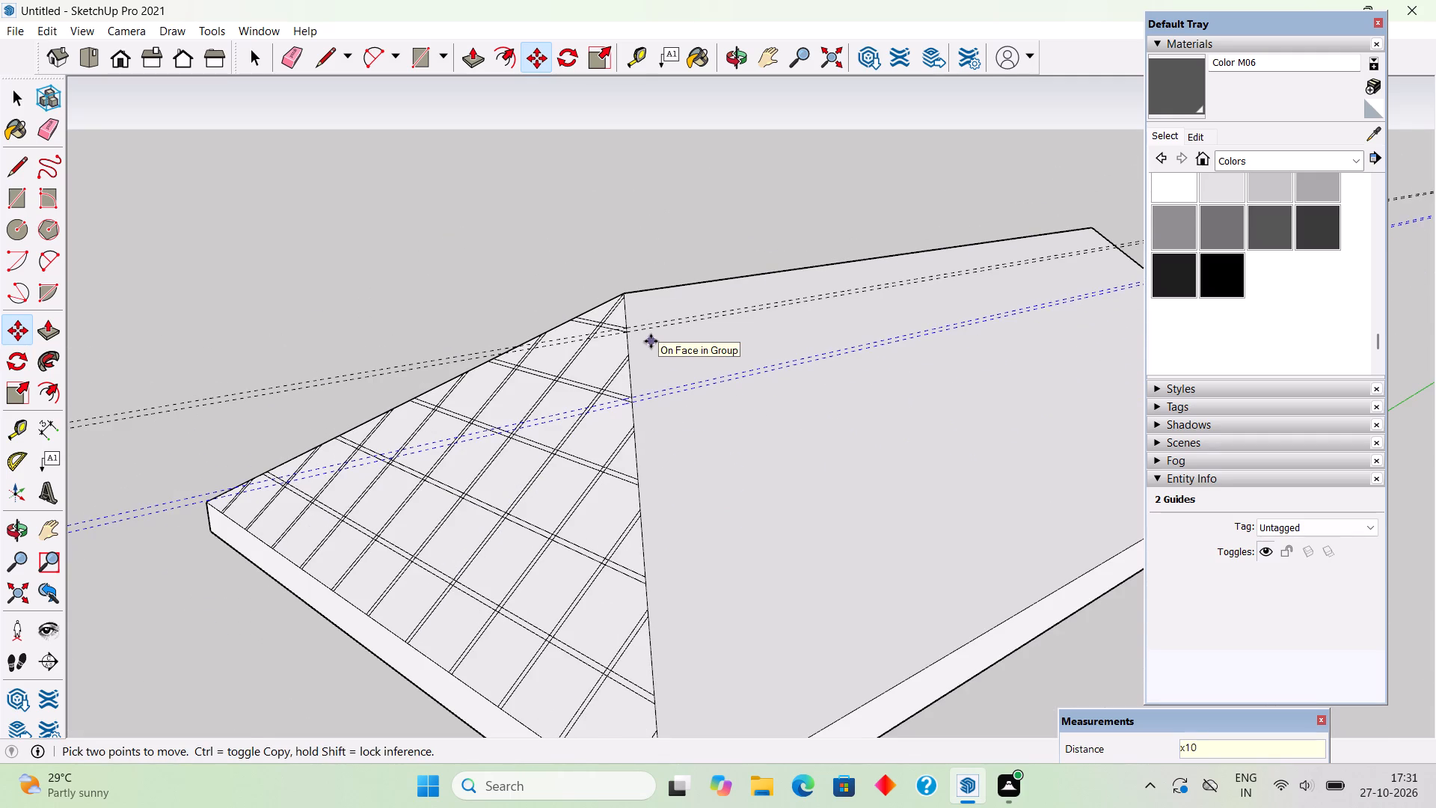
{"action": "key", "text": "space"}
Draw a line about 11' 11" from the top guide's intersection with the hip edge down the long slope to its lower edge.
{"action": "scroll", "coordinate": [648, 341], "scroll_direction": "down", "scroll_amount": 5}
{"action": "scroll", "coordinate": [859, 497], "scroll_direction": "up", "scroll_amount": 1}
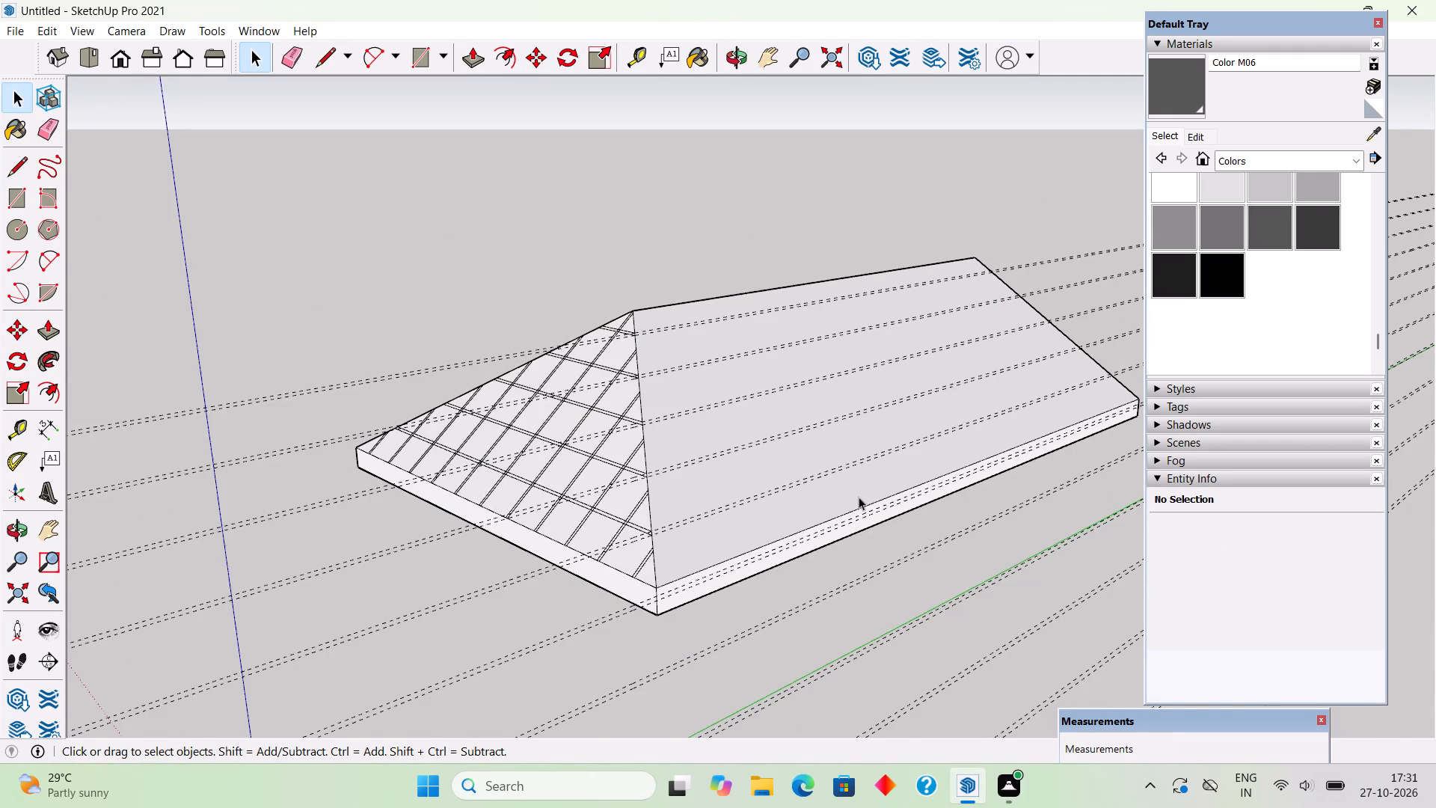
{"action": "scroll", "coordinate": [859, 497], "scroll_direction": "up", "scroll_amount": 4}
{"action": "scroll", "coordinate": [625, 486], "scroll_direction": "down", "scroll_amount": 1}
{"action": "middle_click_drag", "start_coordinate": [562, 545], "coordinate": [572, 589]}
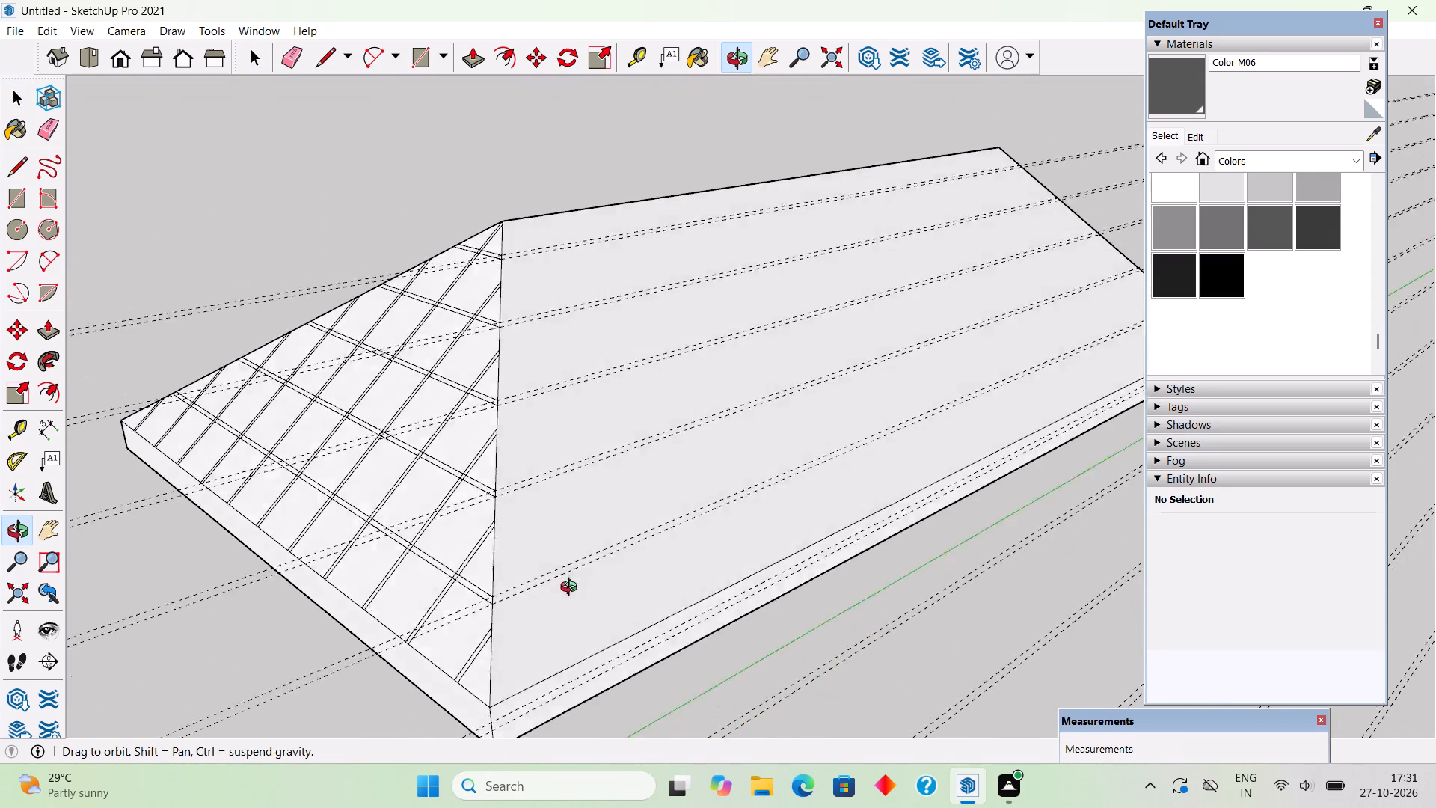
{"action": "middle_click_drag", "start_coordinate": [572, 589], "coordinate": [630, 750]}
{"action": "middle_click_drag", "start_coordinate": [760, 519], "coordinate": [584, 477]}
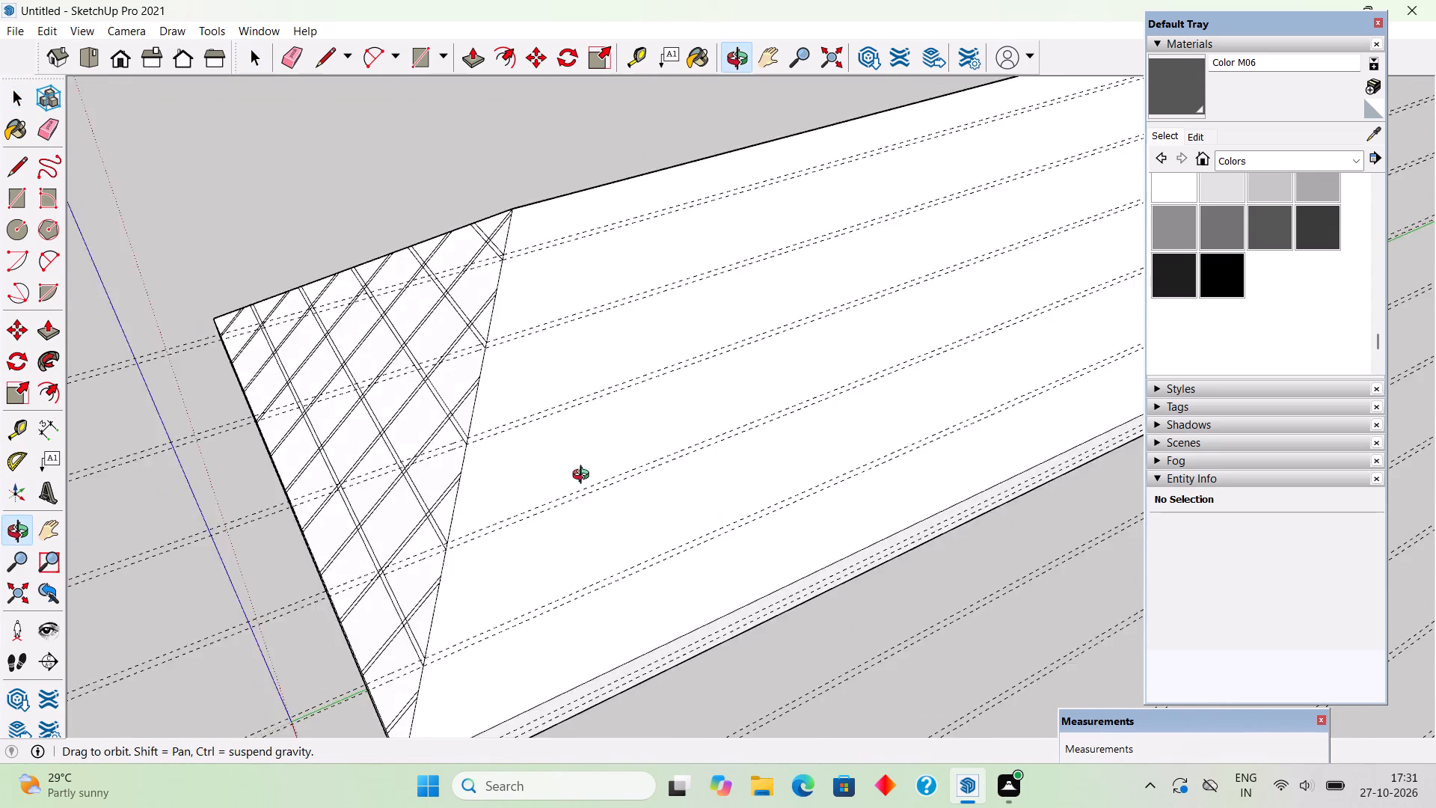
{"action": "middle_click_drag", "start_coordinate": [584, 477], "coordinate": [492, 437]}
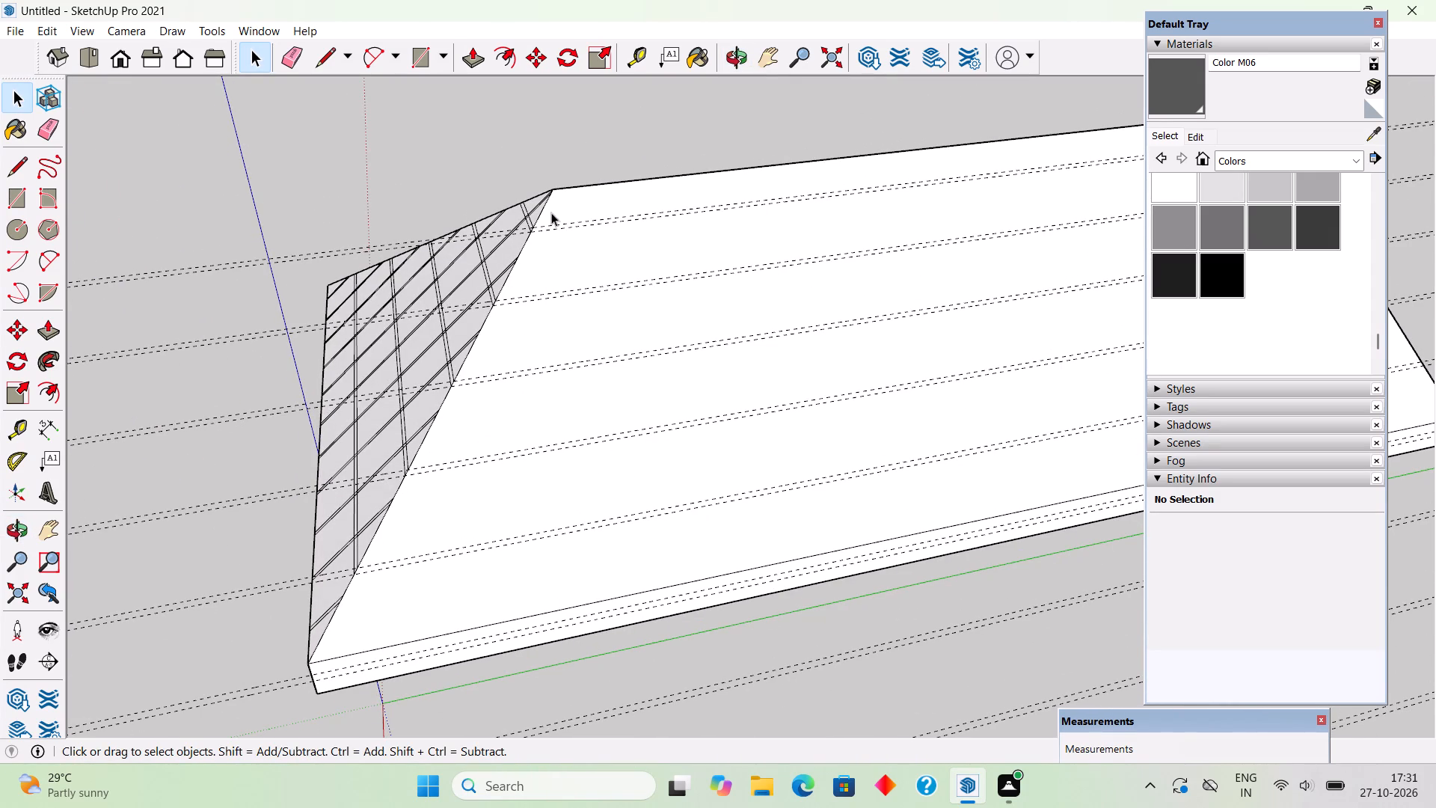
{"action": "scroll", "coordinate": [536, 245], "scroll_direction": "up", "scroll_amount": 2}
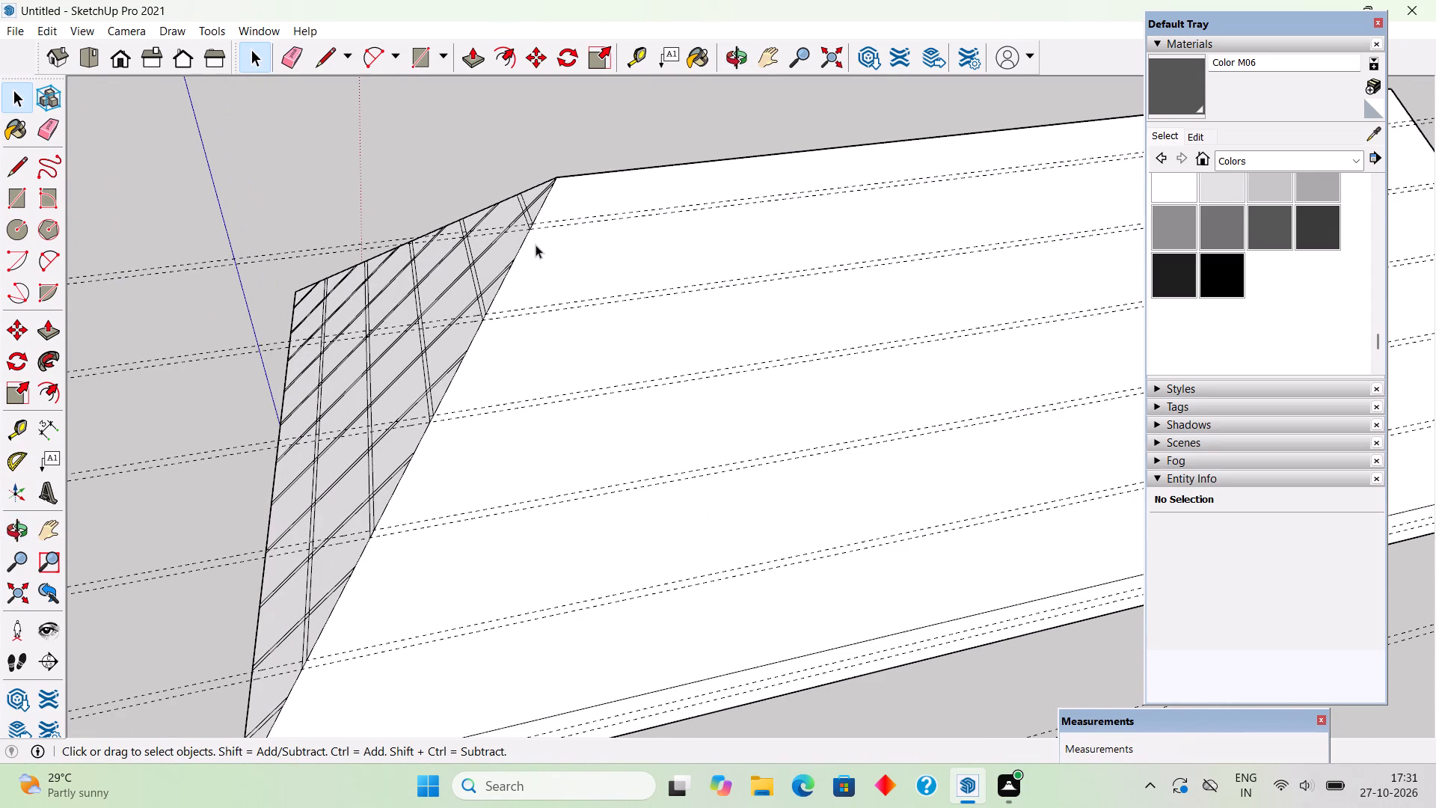
{"action": "key", "text": "l"}
{"action": "scroll", "coordinate": [535, 201], "scroll_direction": "up", "scroll_amount": 5}
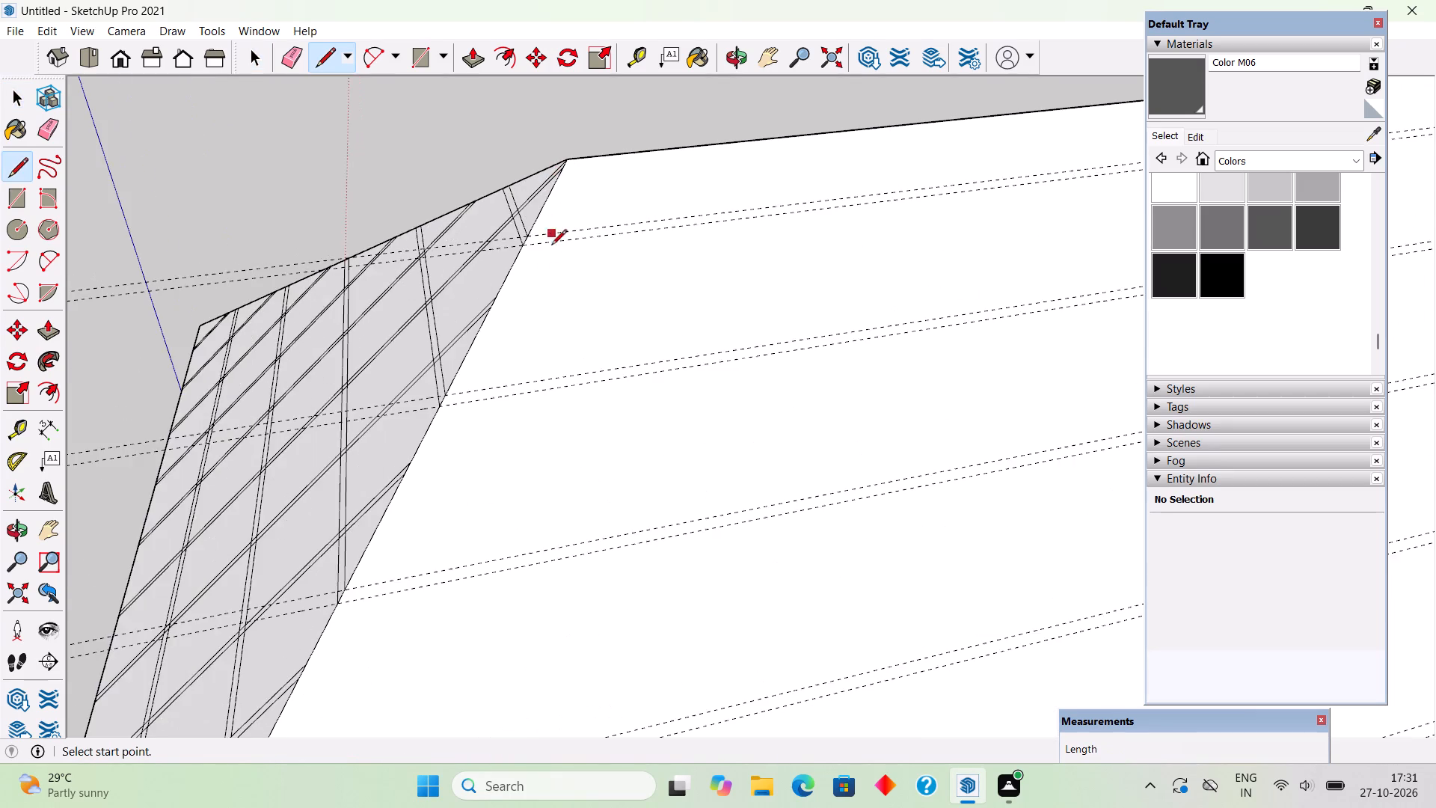
{"action": "scroll", "coordinate": [543, 266], "scroll_direction": "up", "scroll_amount": 8}
{"action": "left_click", "coordinate": [523, 220]}
{"action": "scroll", "coordinate": [523, 220], "scroll_direction": "down", "scroll_amount": 7}
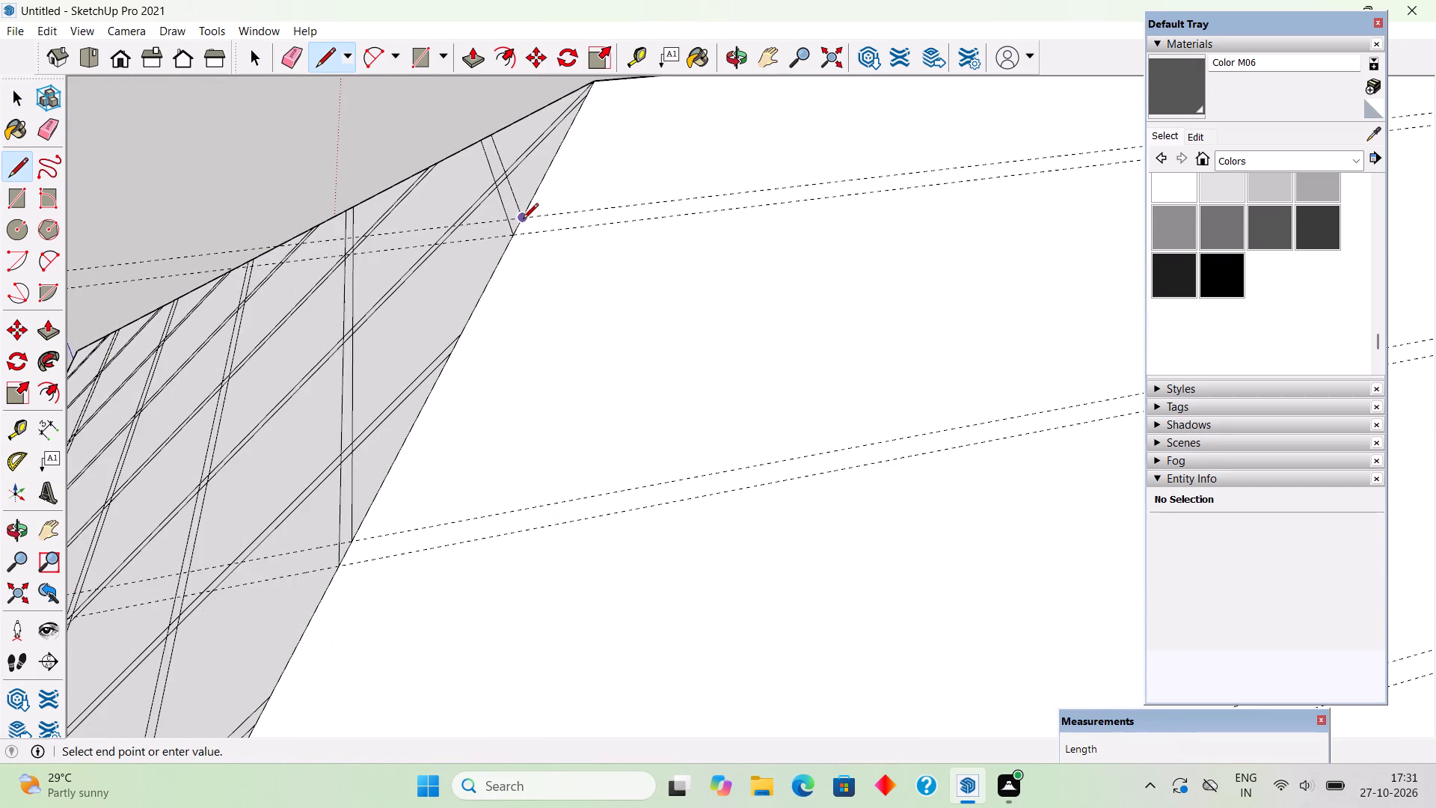
{"action": "scroll", "coordinate": [523, 220], "scroll_direction": "down", "scroll_amount": 10}
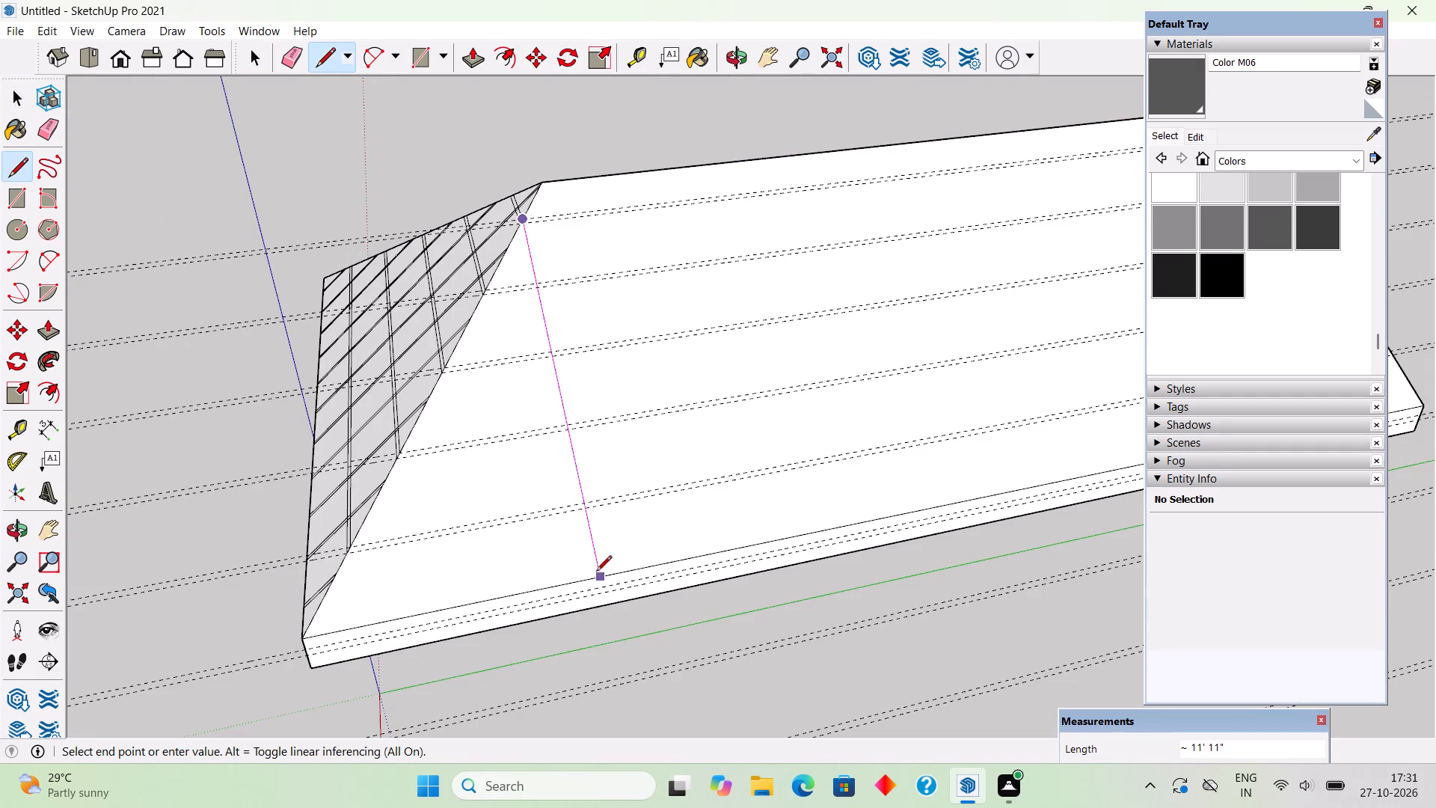
{"action": "left_click", "coordinate": [601, 572]}
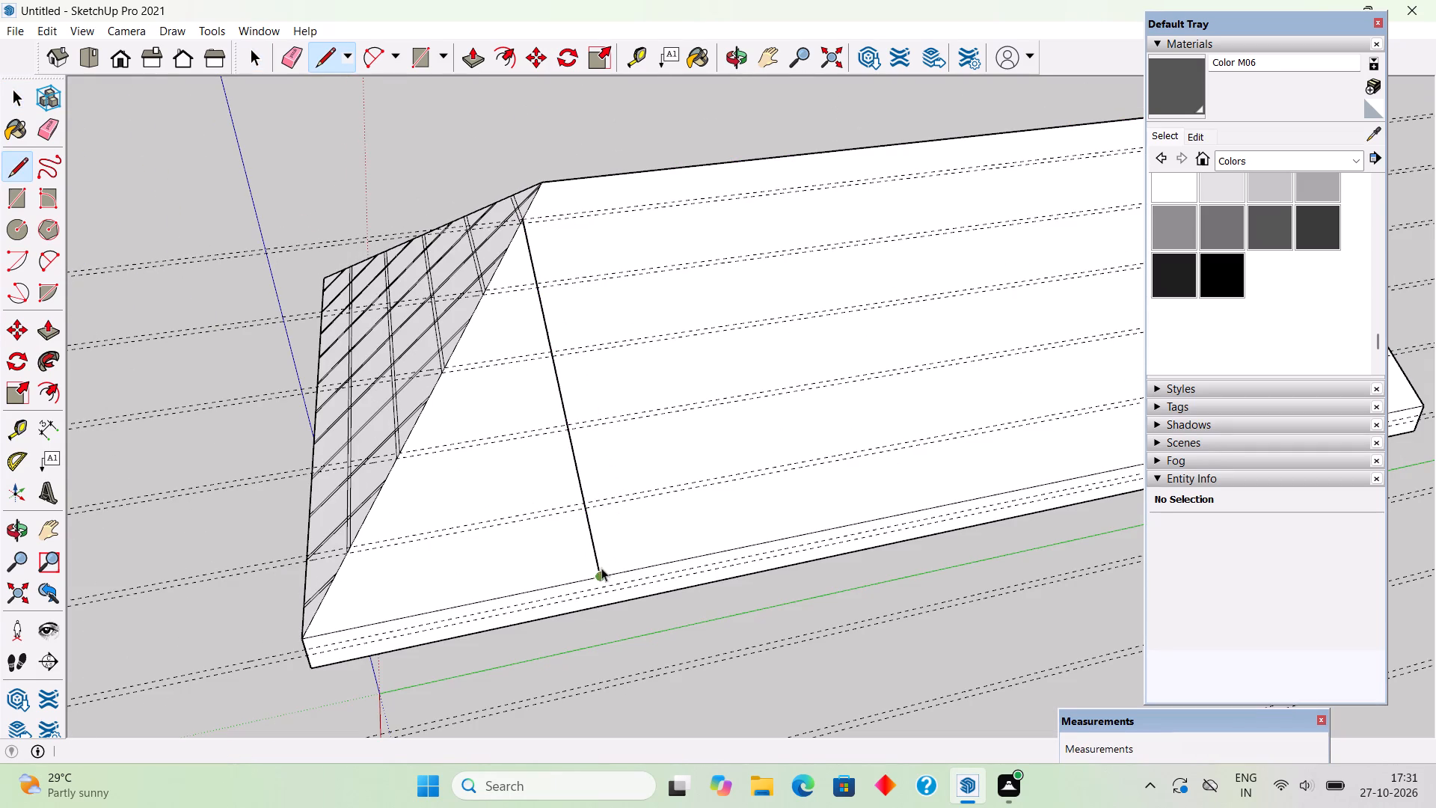
Add a guide along the downslope line and a parallel one offset about 1 1/8" through the lower guide's intersection with the hip edge.
{"action": "key", "text": "space"}
{"action": "key", "text": "t"}
{"action": "double_click", "coordinate": [571, 439]}
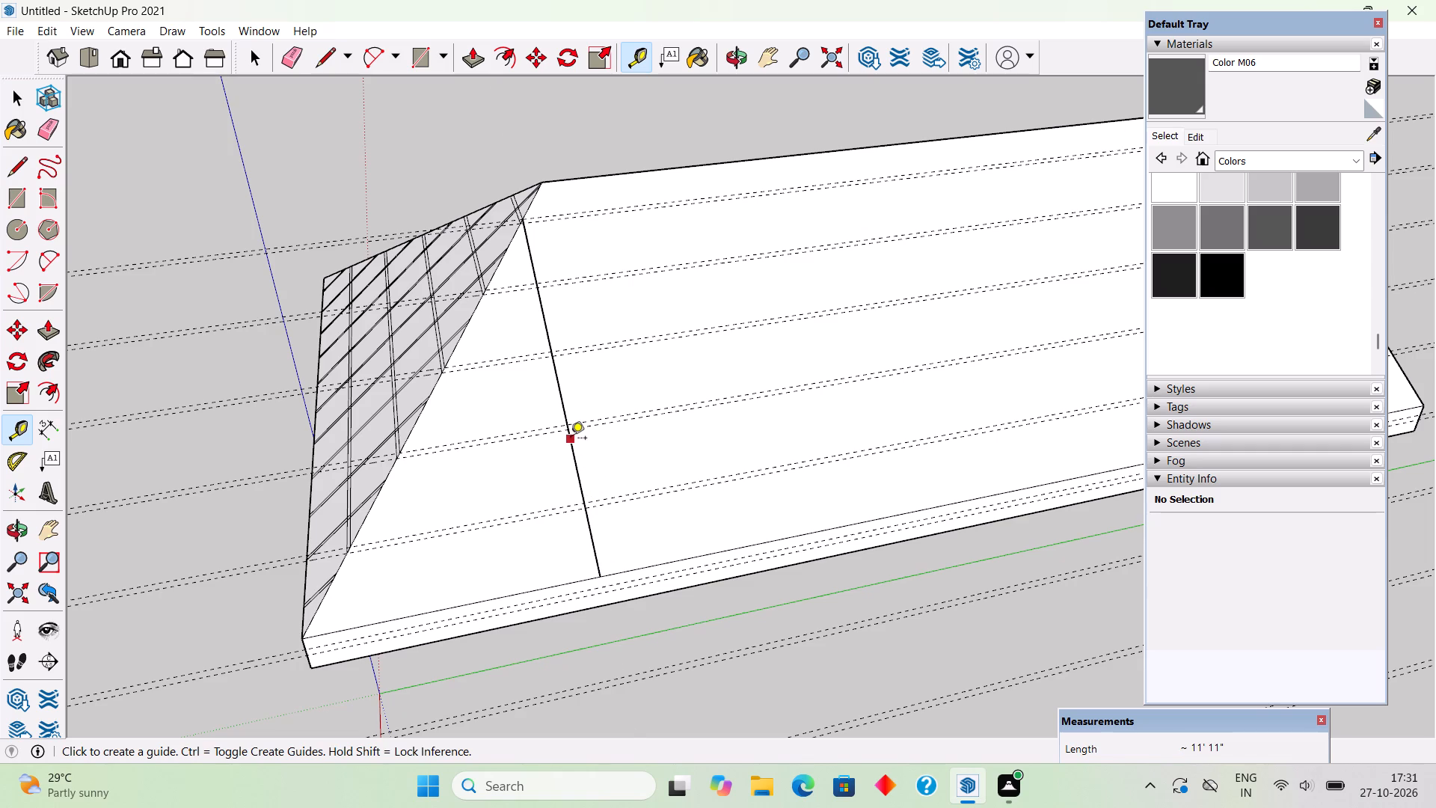
{"action": "scroll", "coordinate": [541, 328], "scroll_direction": "up", "scroll_amount": 7}
{"action": "scroll", "coordinate": [528, 211], "scroll_direction": "up", "scroll_amount": 4}
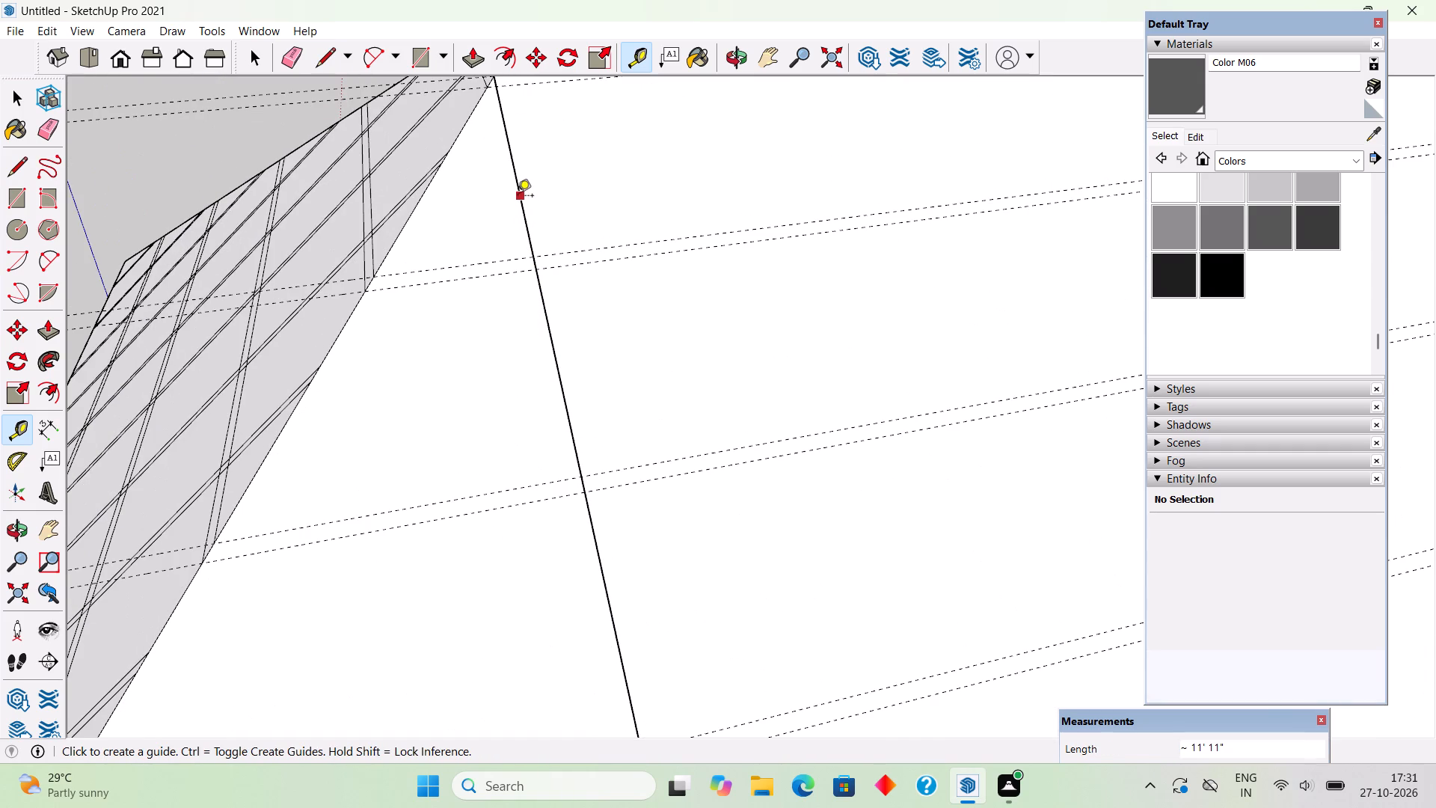
{"action": "left_click", "coordinate": [518, 197]}
{"action": "scroll", "coordinate": [499, 148], "scroll_direction": "up", "scroll_amount": 2}
{"action": "scroll", "coordinate": [492, 128], "scroll_direction": "down", "scroll_amount": 8}
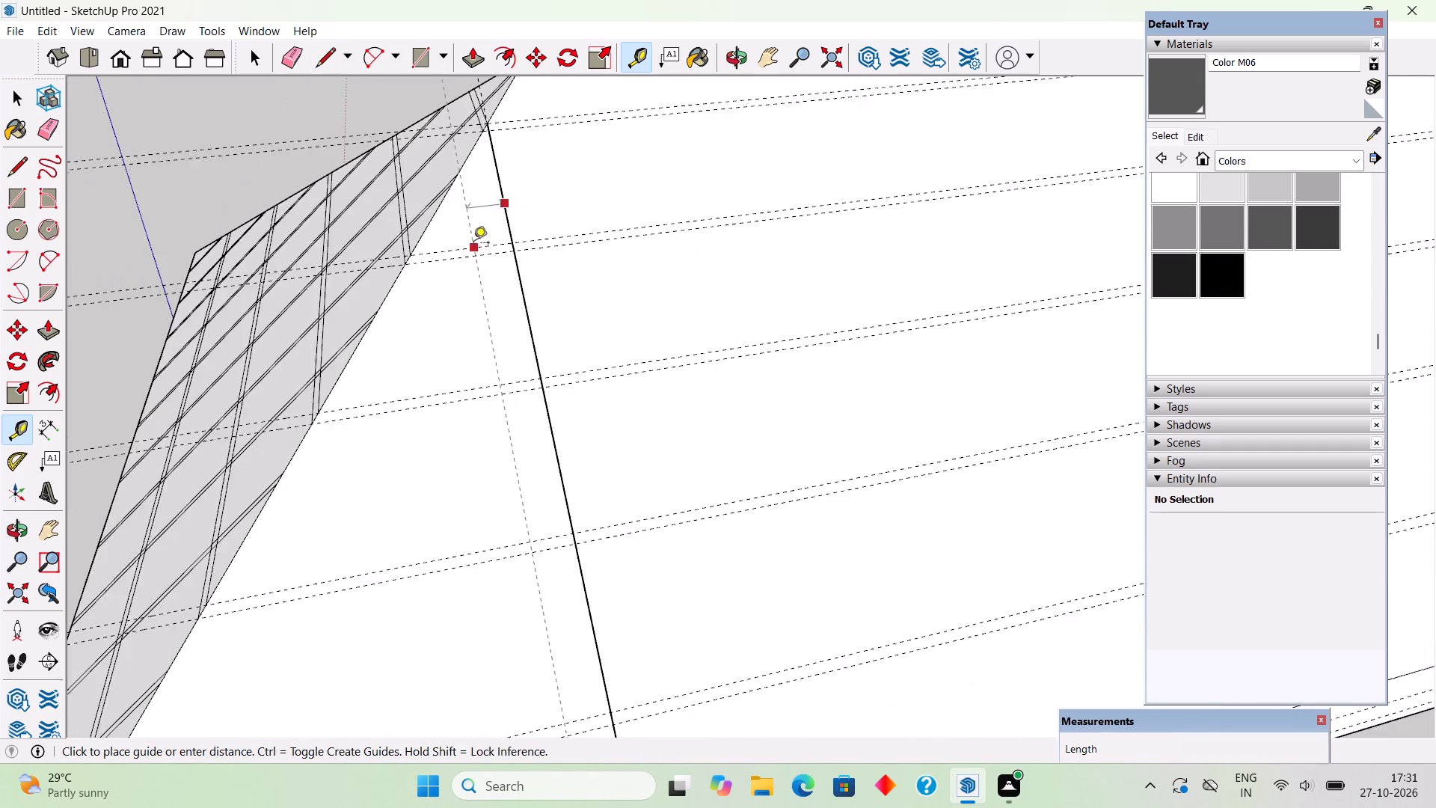
{"action": "scroll", "coordinate": [471, 163], "scroll_direction": "up", "scroll_amount": 11}
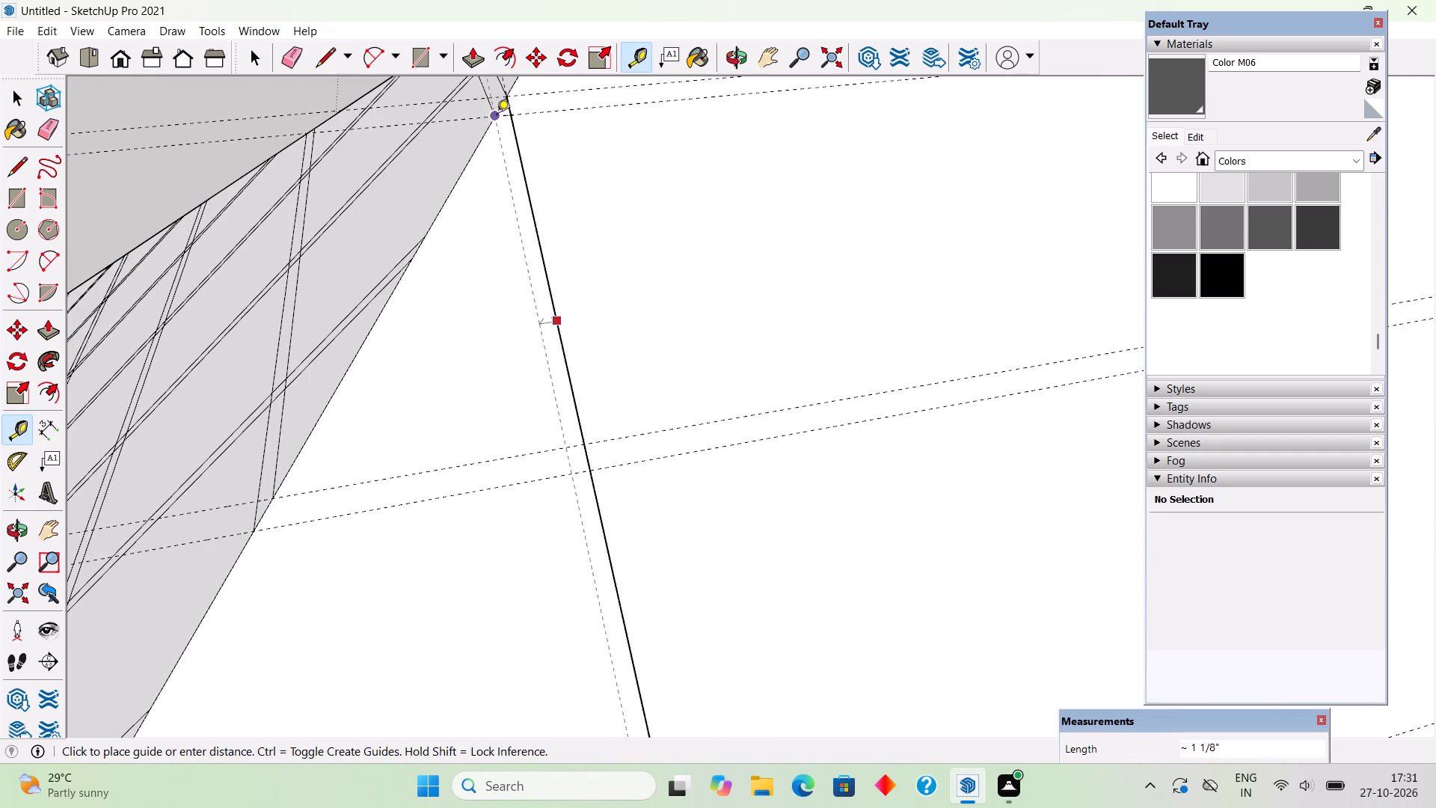
{"action": "left_click", "coordinate": [497, 117]}
{"action": "key", "text": "space"}
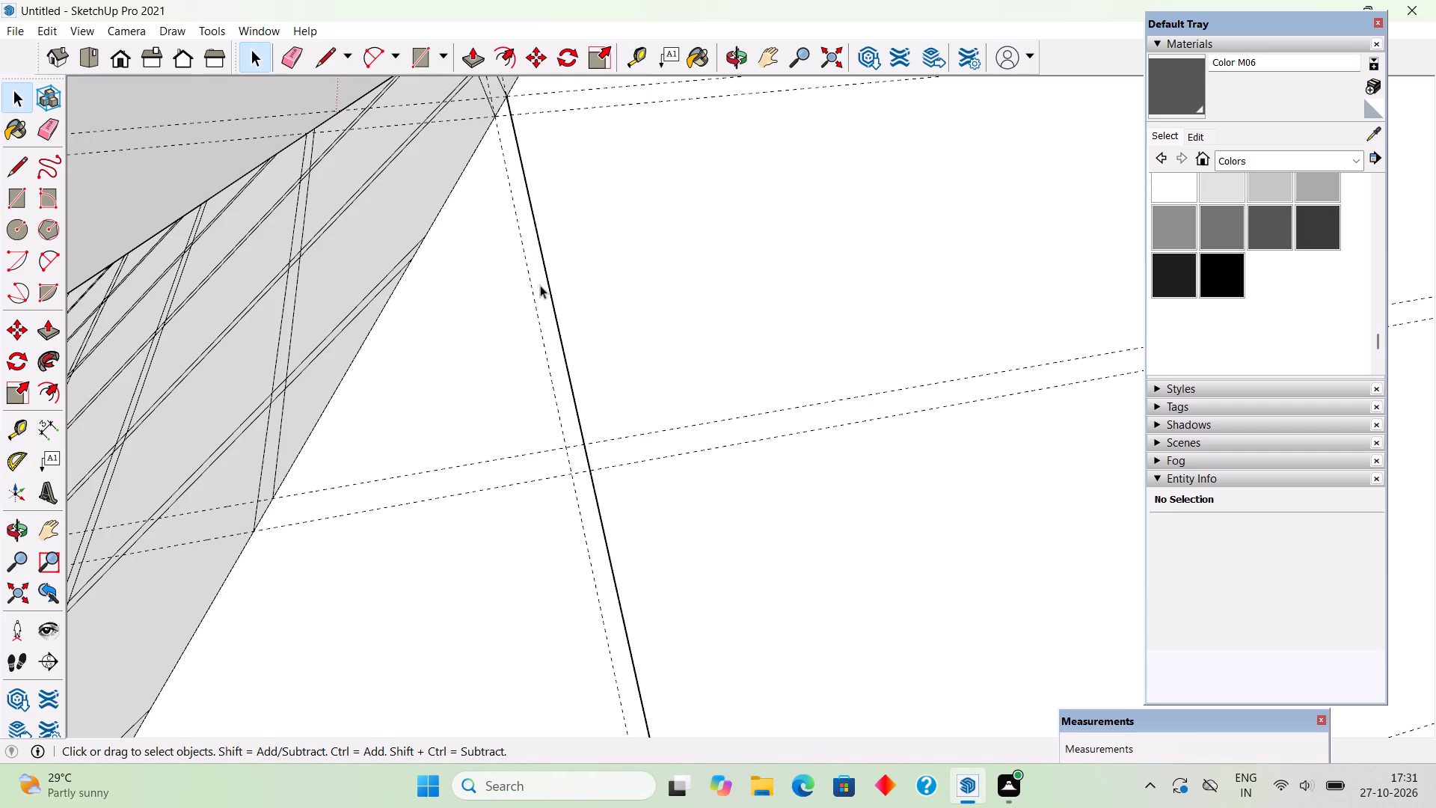
Delete the drawn downslope line, keeping the two guides.
{"action": "left_click", "coordinate": [554, 307]}
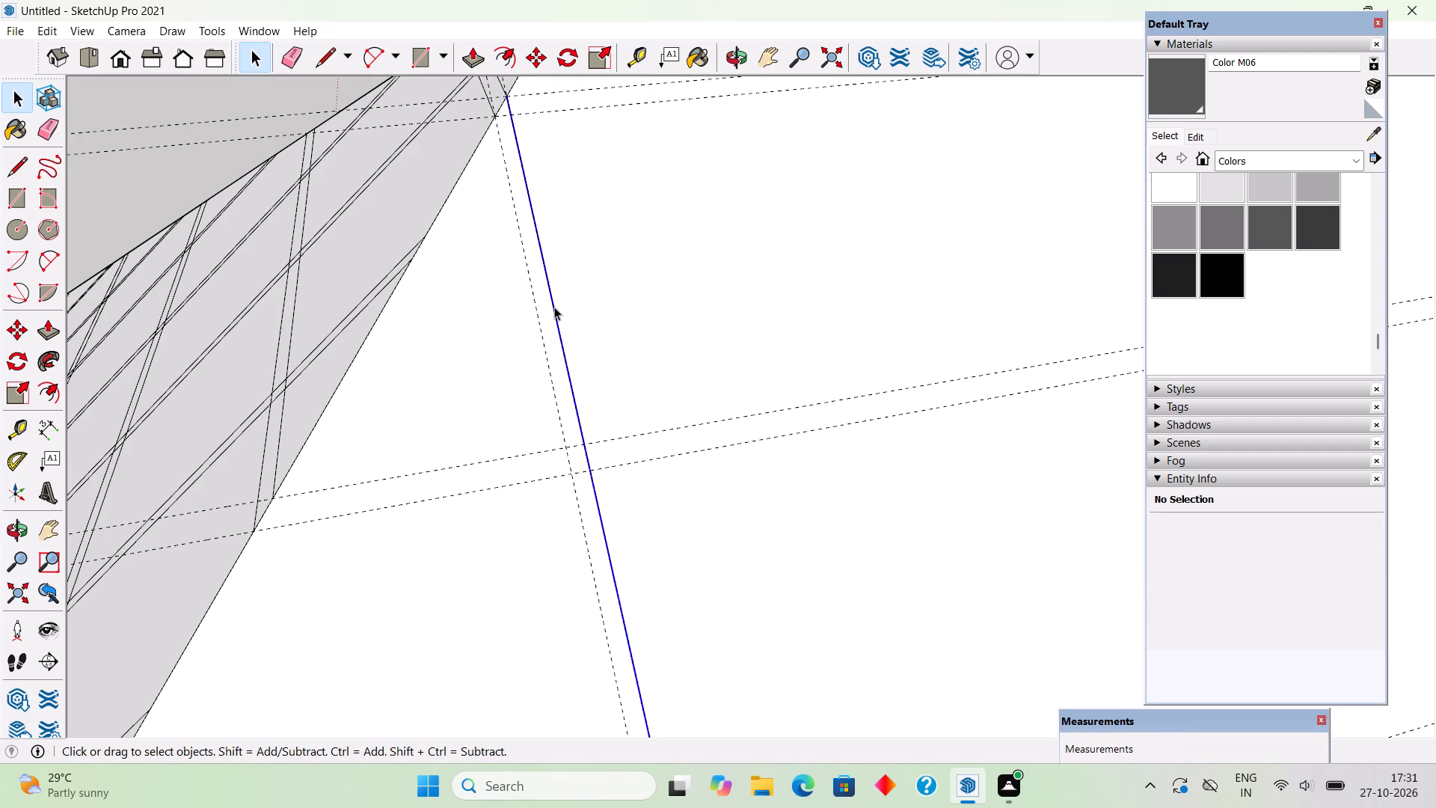
{"action": "key", "text": "Delete"}
Copy the two downslope guides about 2' 6 5/16" to the next grid-line pair's endpoint on the hip edge, repeating the copy 10 times.
{"action": "scroll", "coordinate": [553, 343], "scroll_direction": "down", "scroll_amount": 4}
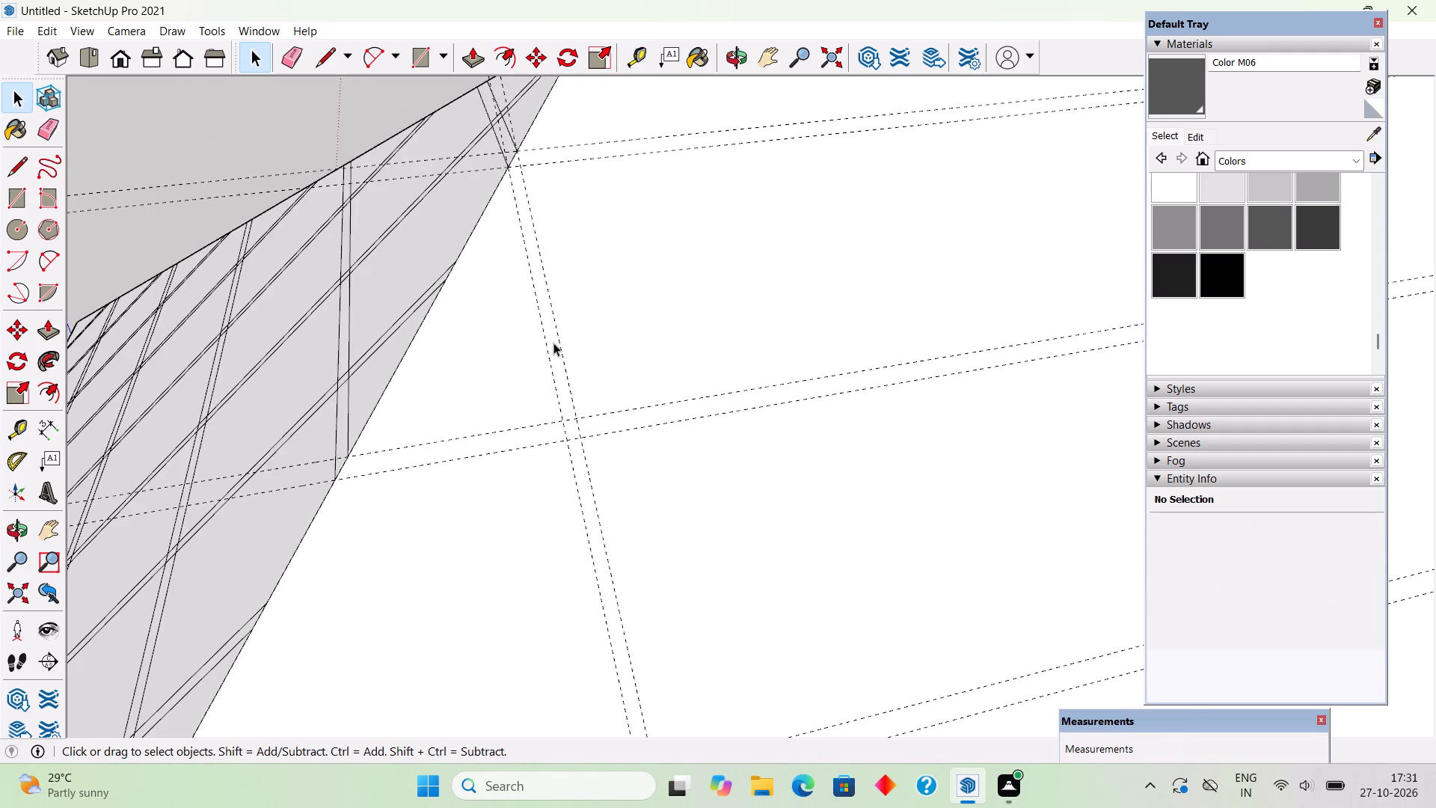
{"action": "scroll", "coordinate": [553, 343], "scroll_direction": "down", "scroll_amount": 7}
{"action": "scroll", "coordinate": [530, 452], "scroll_direction": "down", "scroll_amount": 1}
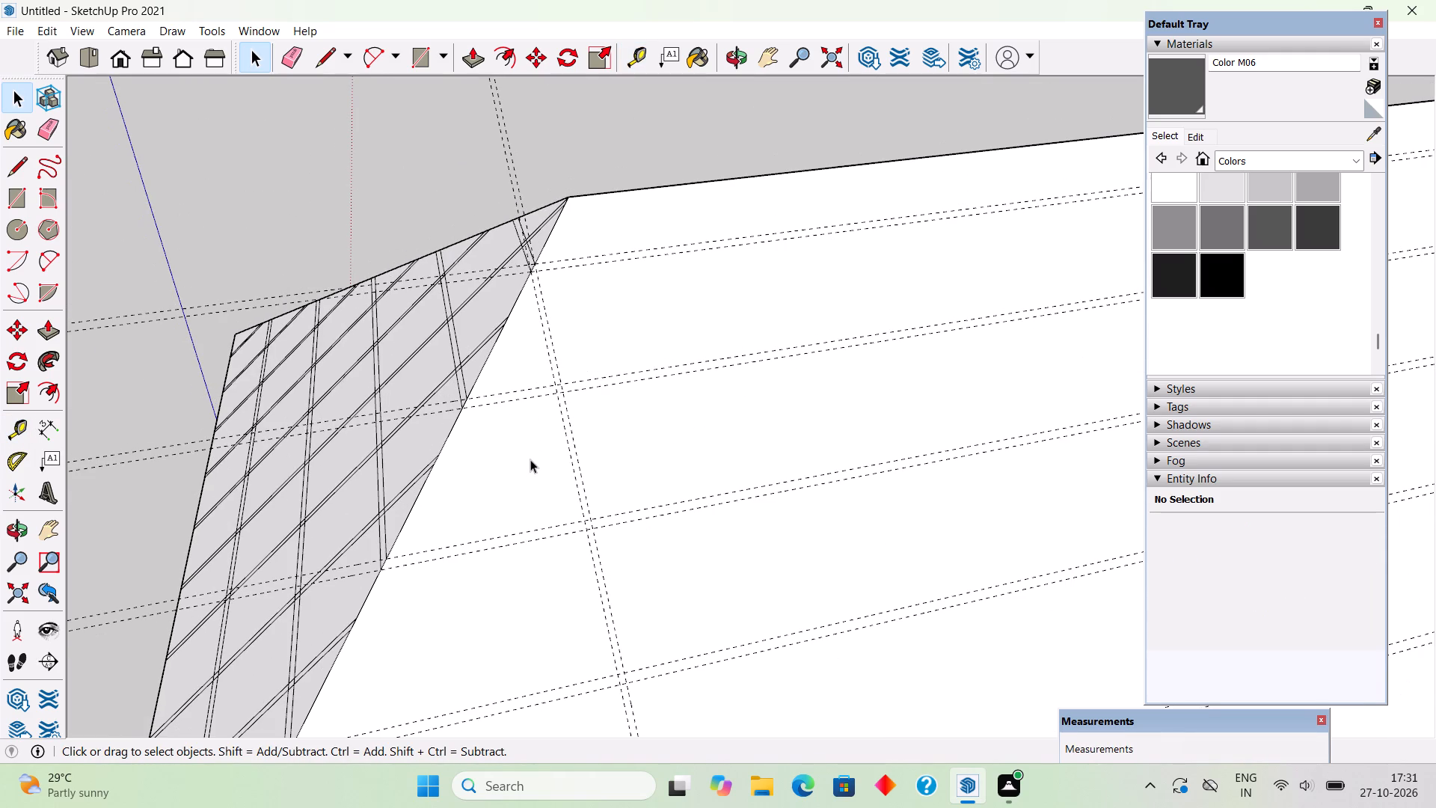
{"action": "middle_click_drag", "start_coordinate": [602, 454], "coordinate": [714, 400]}
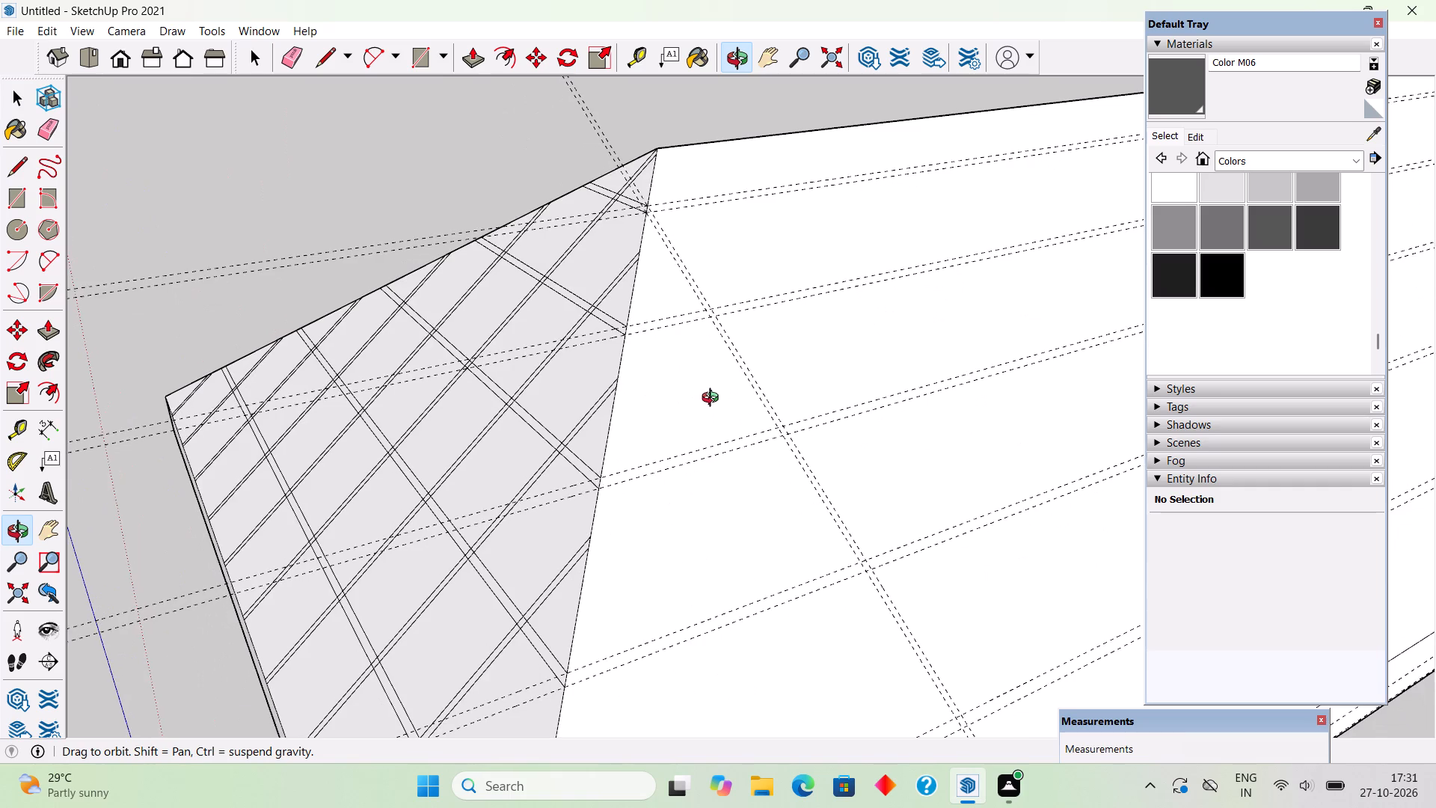
{"action": "middle_click_drag", "start_coordinate": [714, 400], "coordinate": [684, 388]}
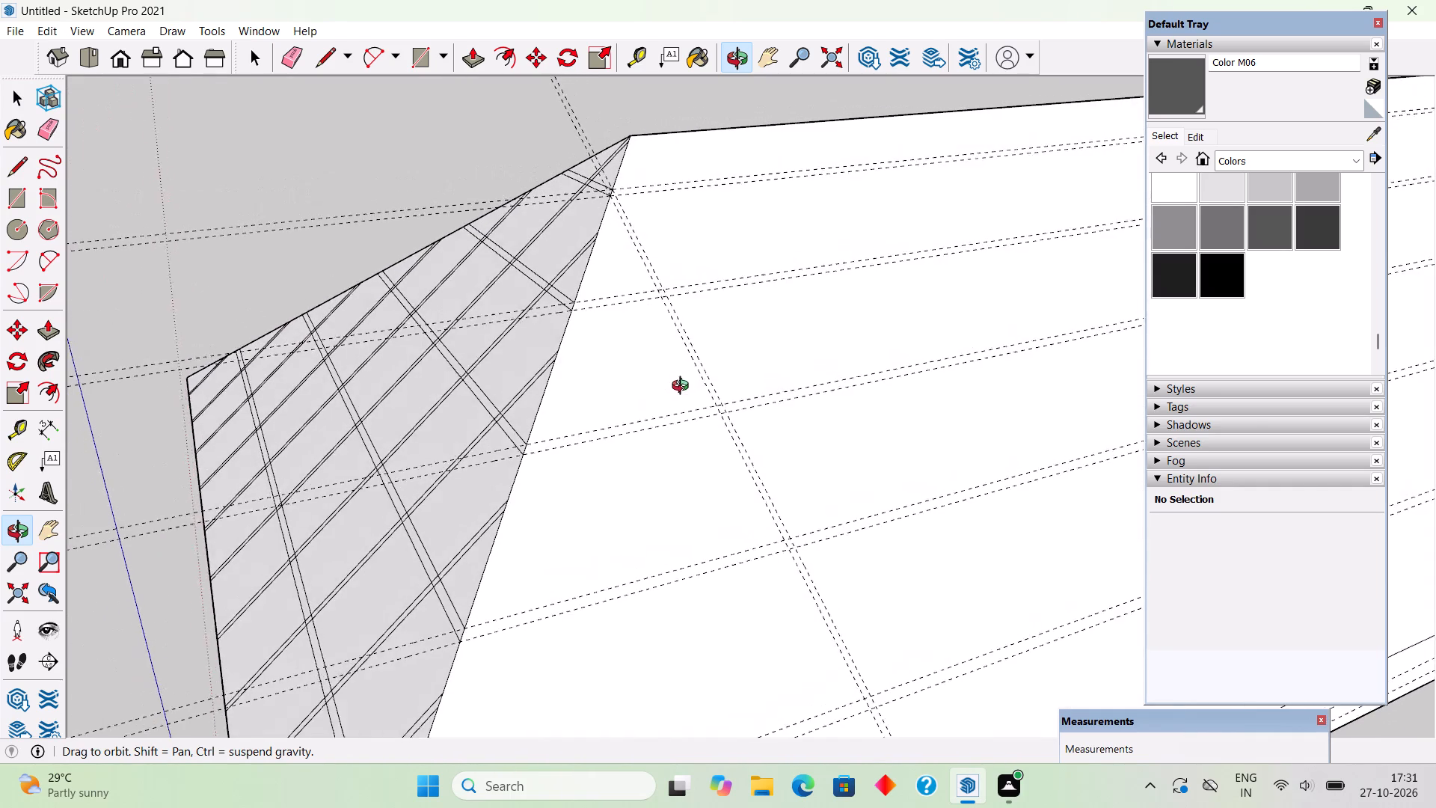
{"action": "middle_click_drag", "start_coordinate": [684, 388], "coordinate": [687, 391]}
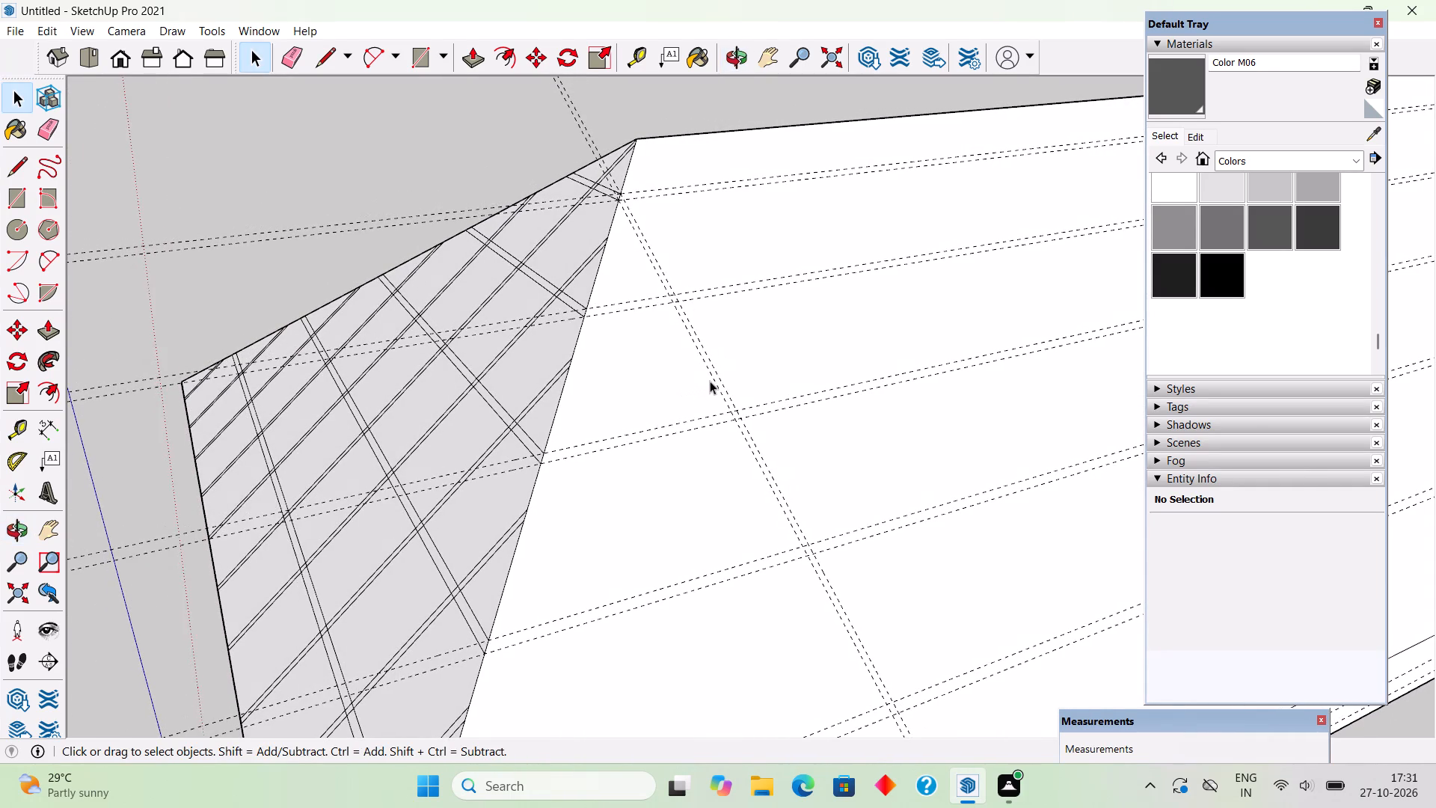
{"action": "left_click", "coordinate": [712, 379]}
{"action": "scroll", "coordinate": [726, 378], "scroll_direction": "up", "scroll_amount": 6}
{"action": "left_click", "coordinate": [721, 393]}
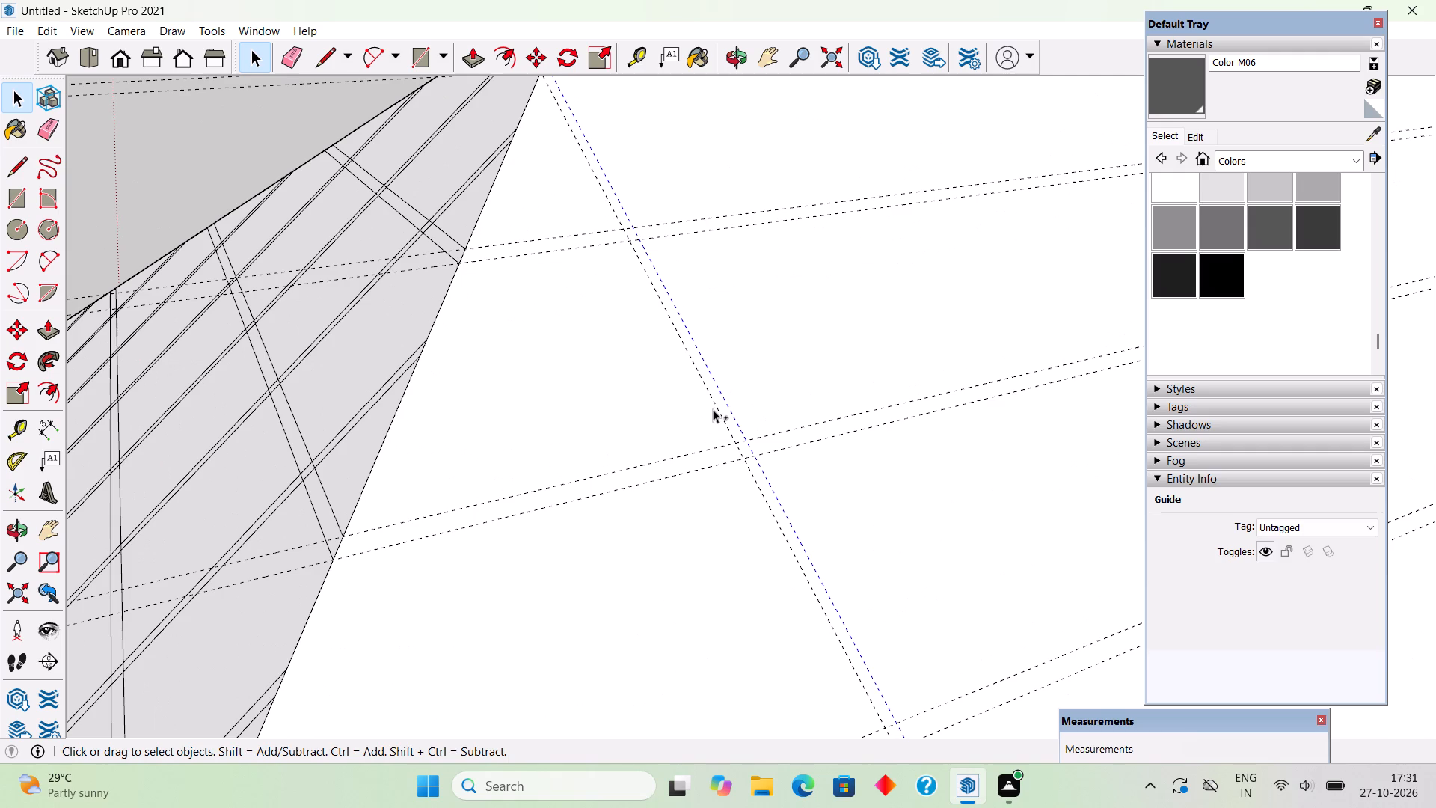
{"action": "left_click", "coordinate": [722, 416], "text": "ctrl"}
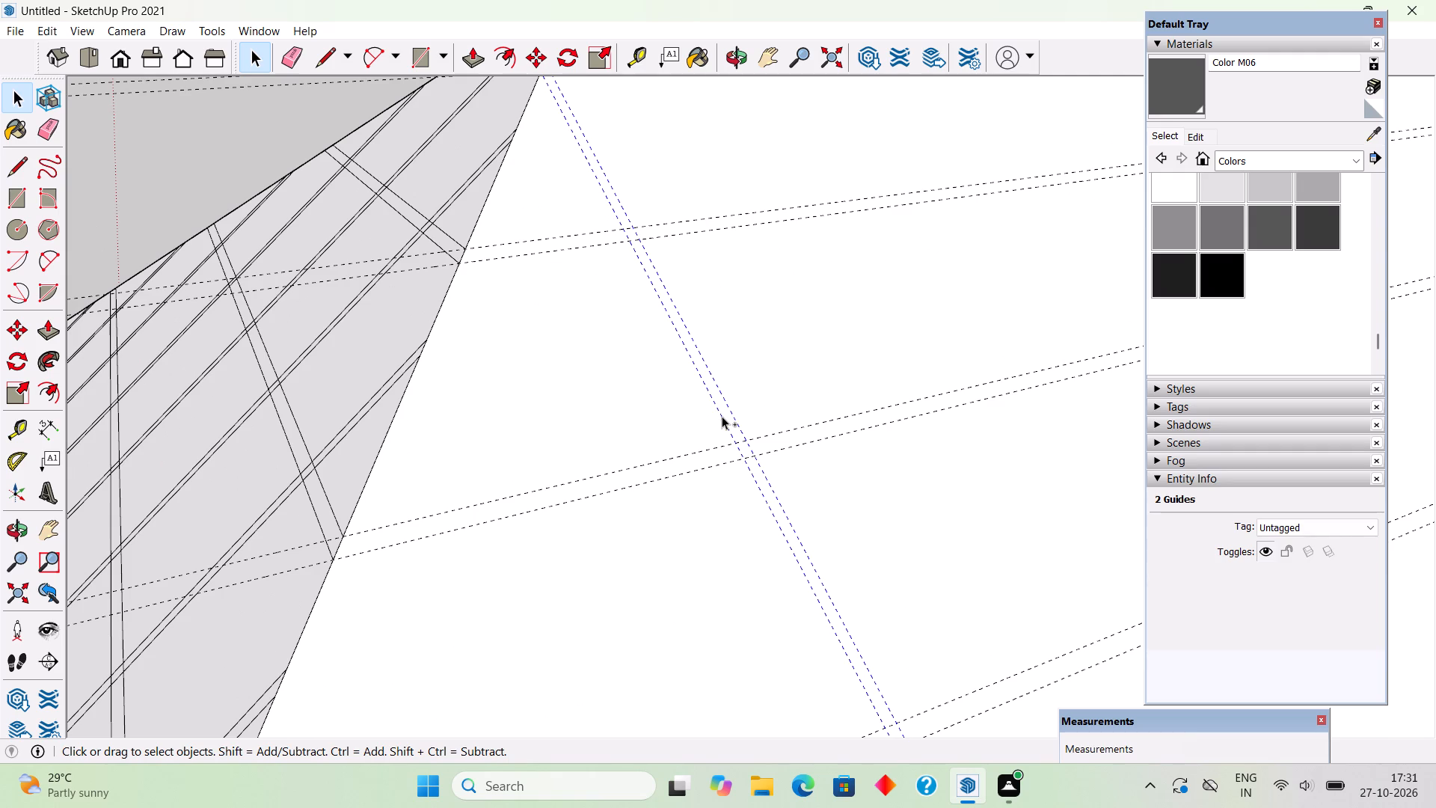
{"action": "key", "text": "m"}
{"action": "left_click", "coordinate": [722, 416]}
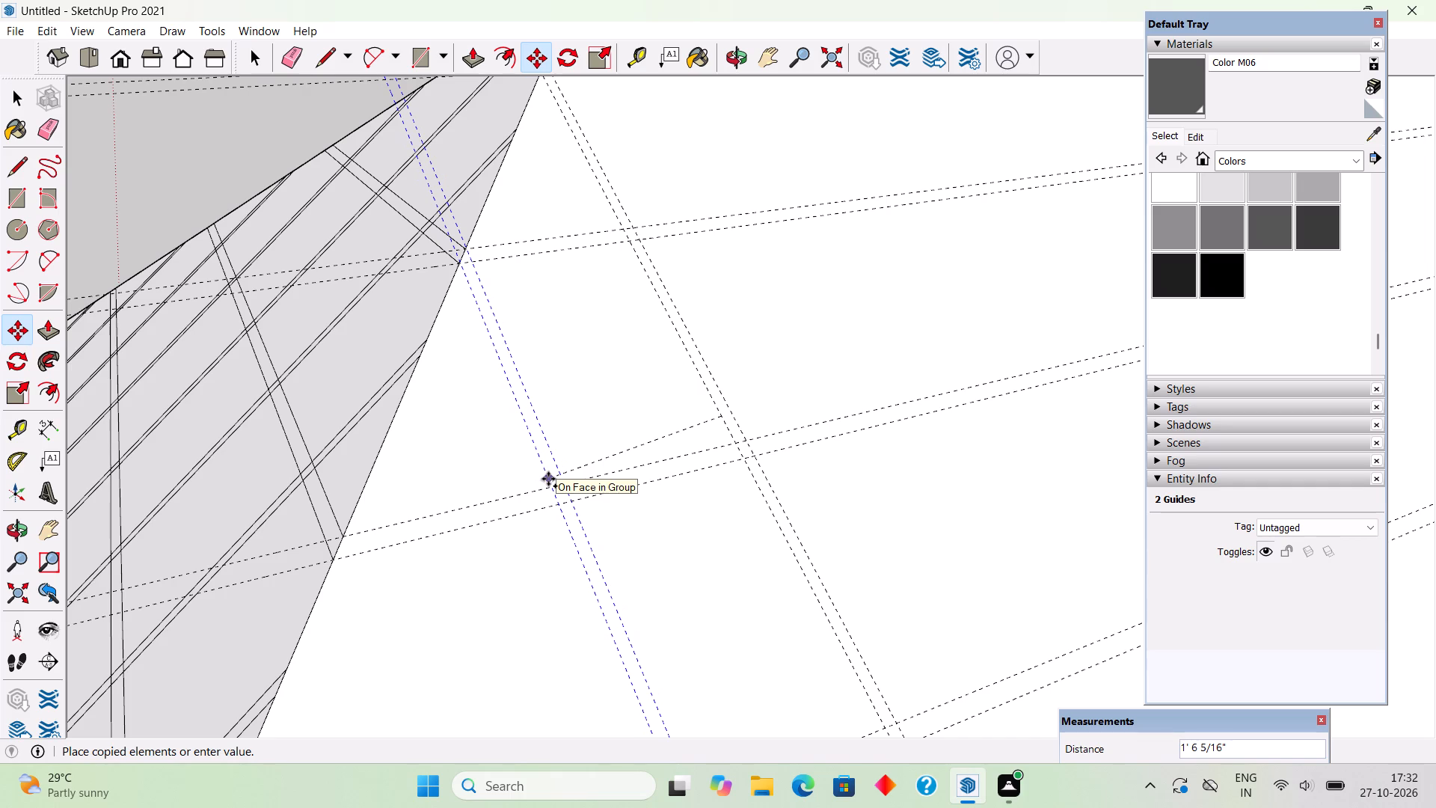
{"action": "scroll", "coordinate": [465, 289], "scroll_direction": "up", "scroll_amount": 2}
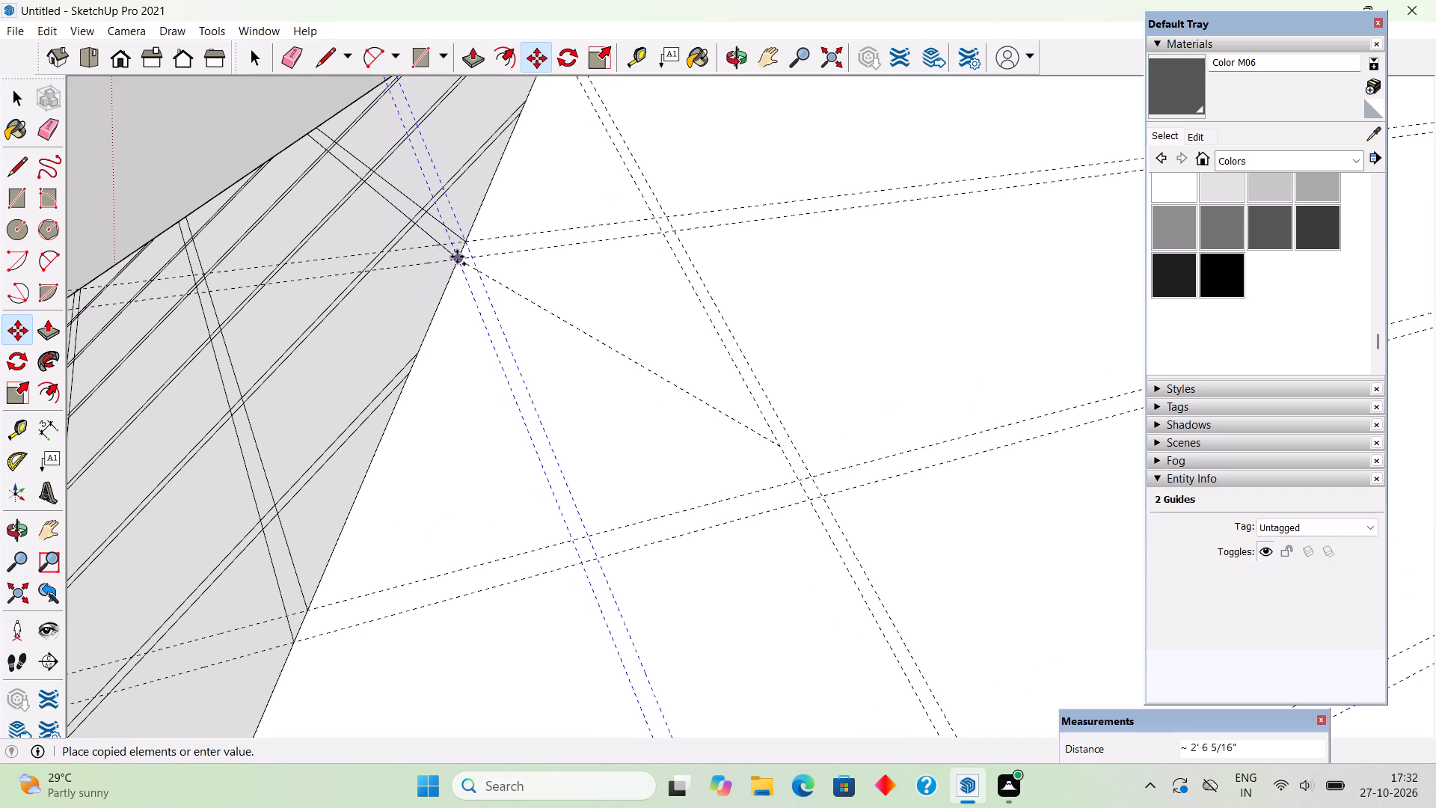
{"action": "left_click", "coordinate": [457, 257]}
{"action": "scroll", "coordinate": [477, 420], "scroll_direction": "down", "scroll_amount": 4}
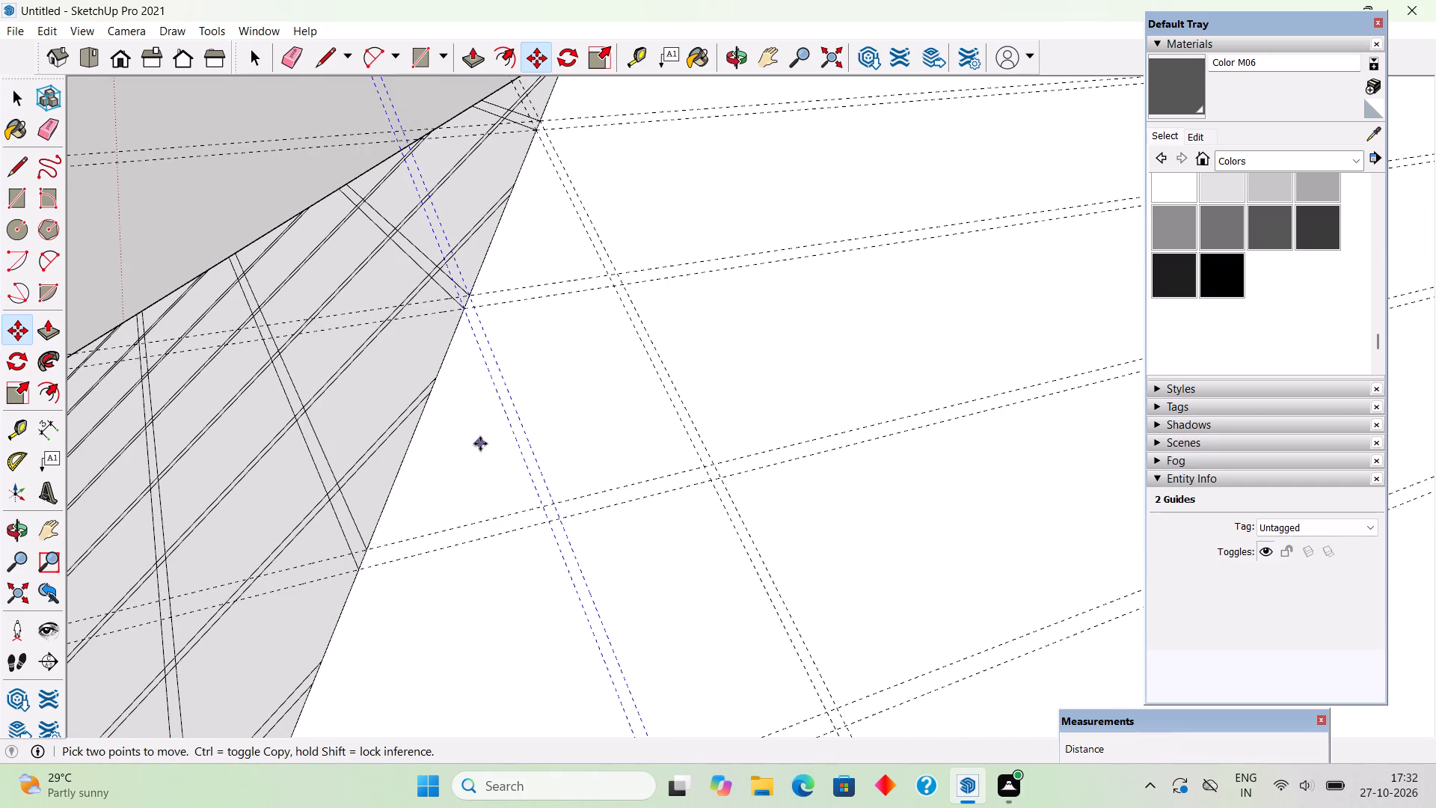
{"action": "key", "text": "x"}
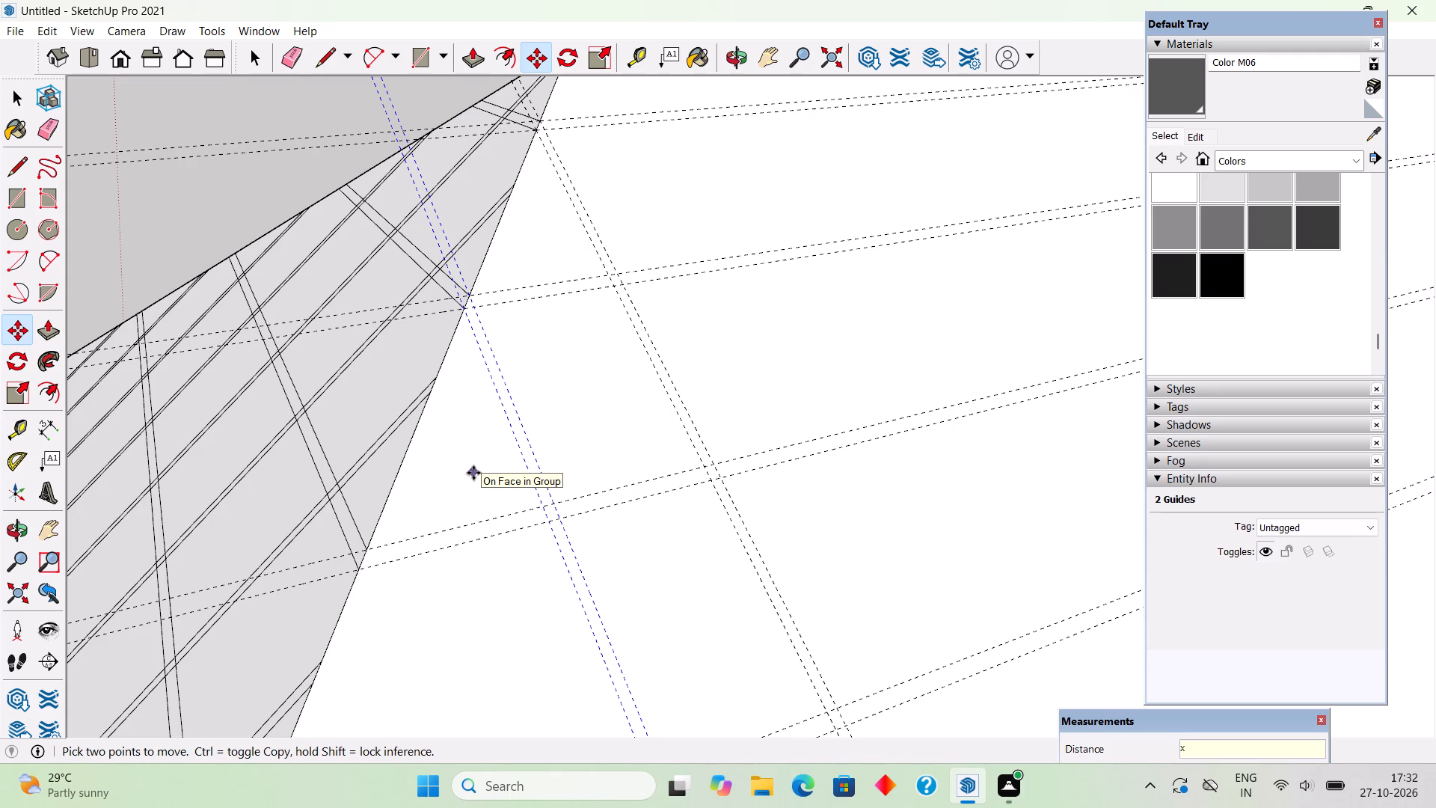
{"action": "type", "text": "10"}
{"action": "key", "text": "Return"}
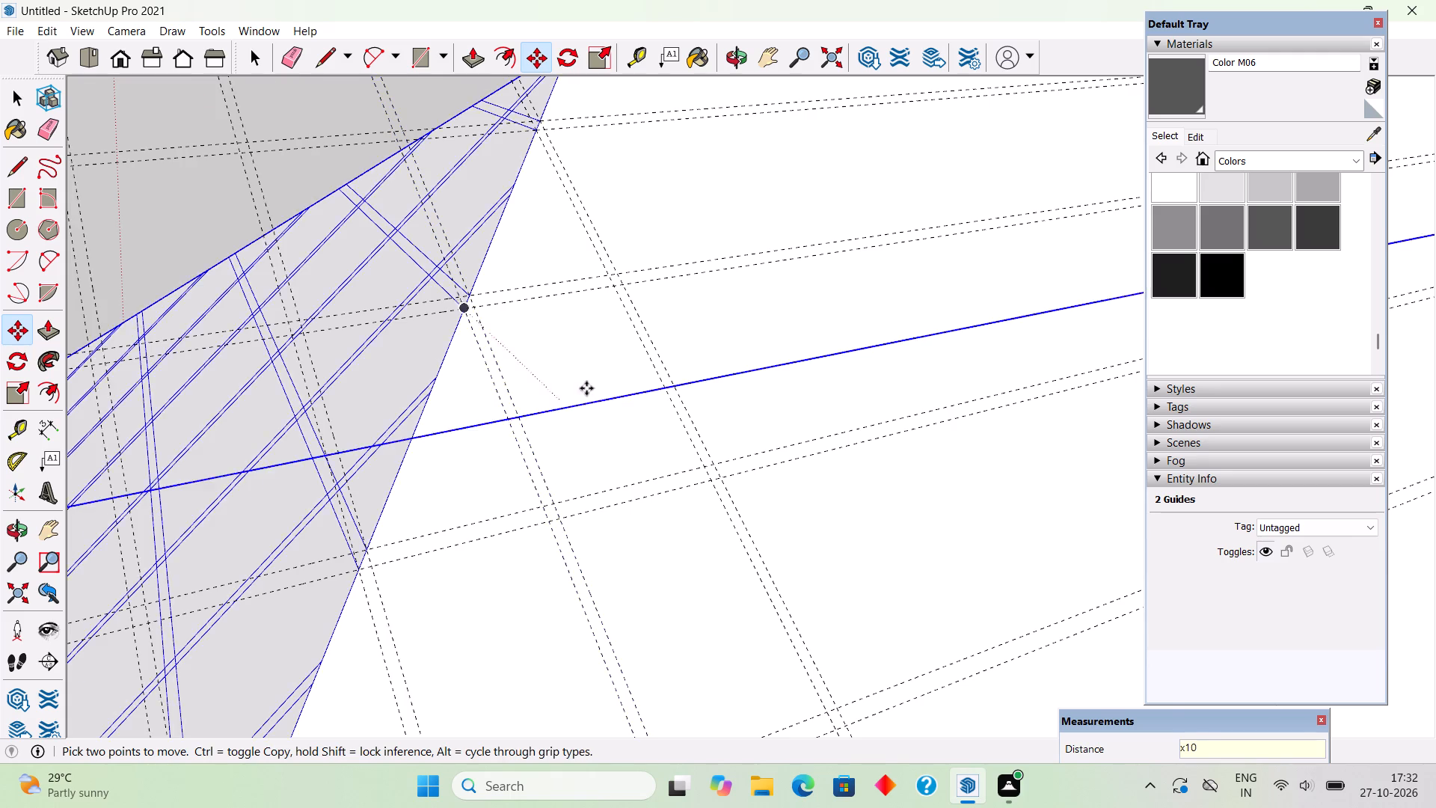
{"action": "scroll", "coordinate": [597, 383], "scroll_direction": "down", "scroll_amount": 15}
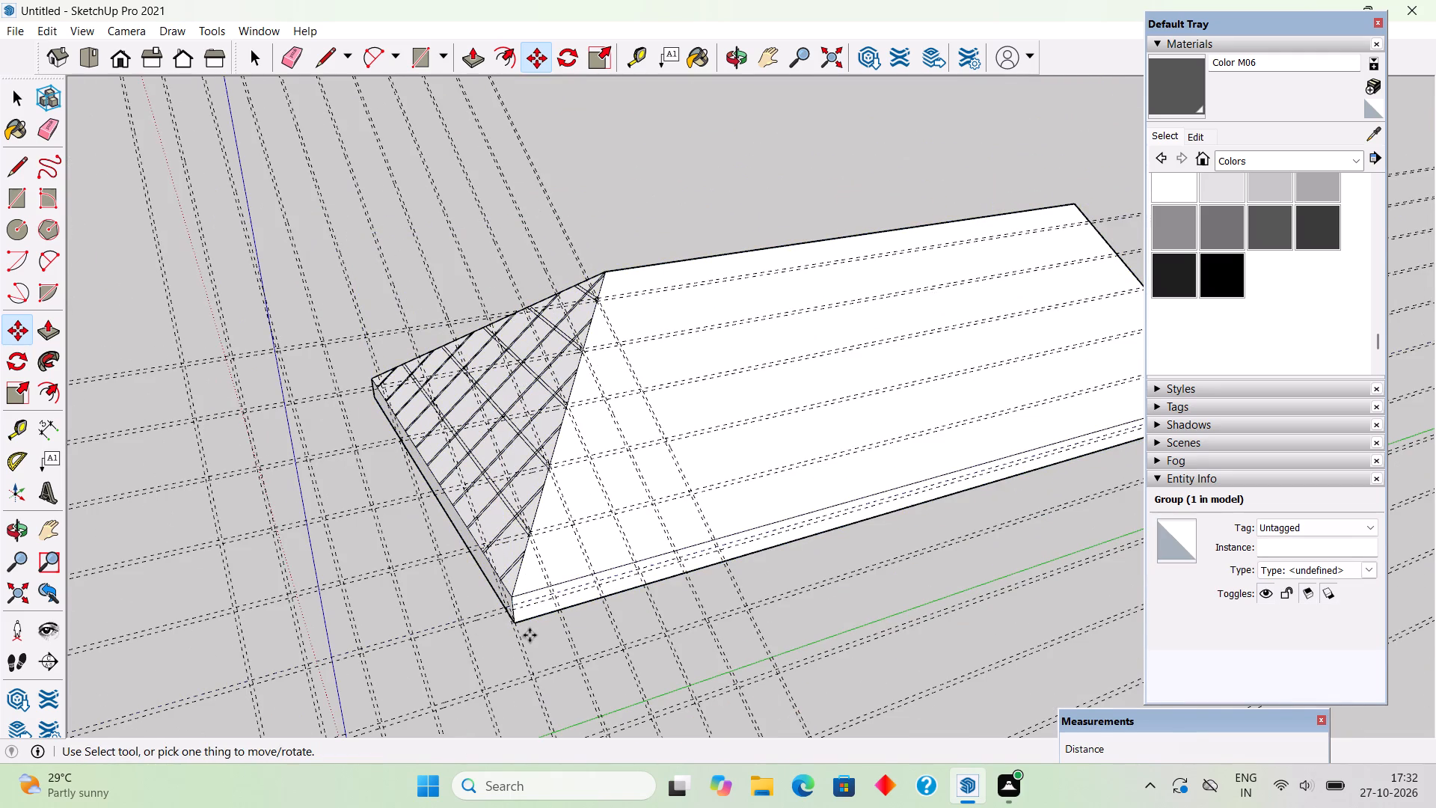
{"action": "key", "text": "space"}
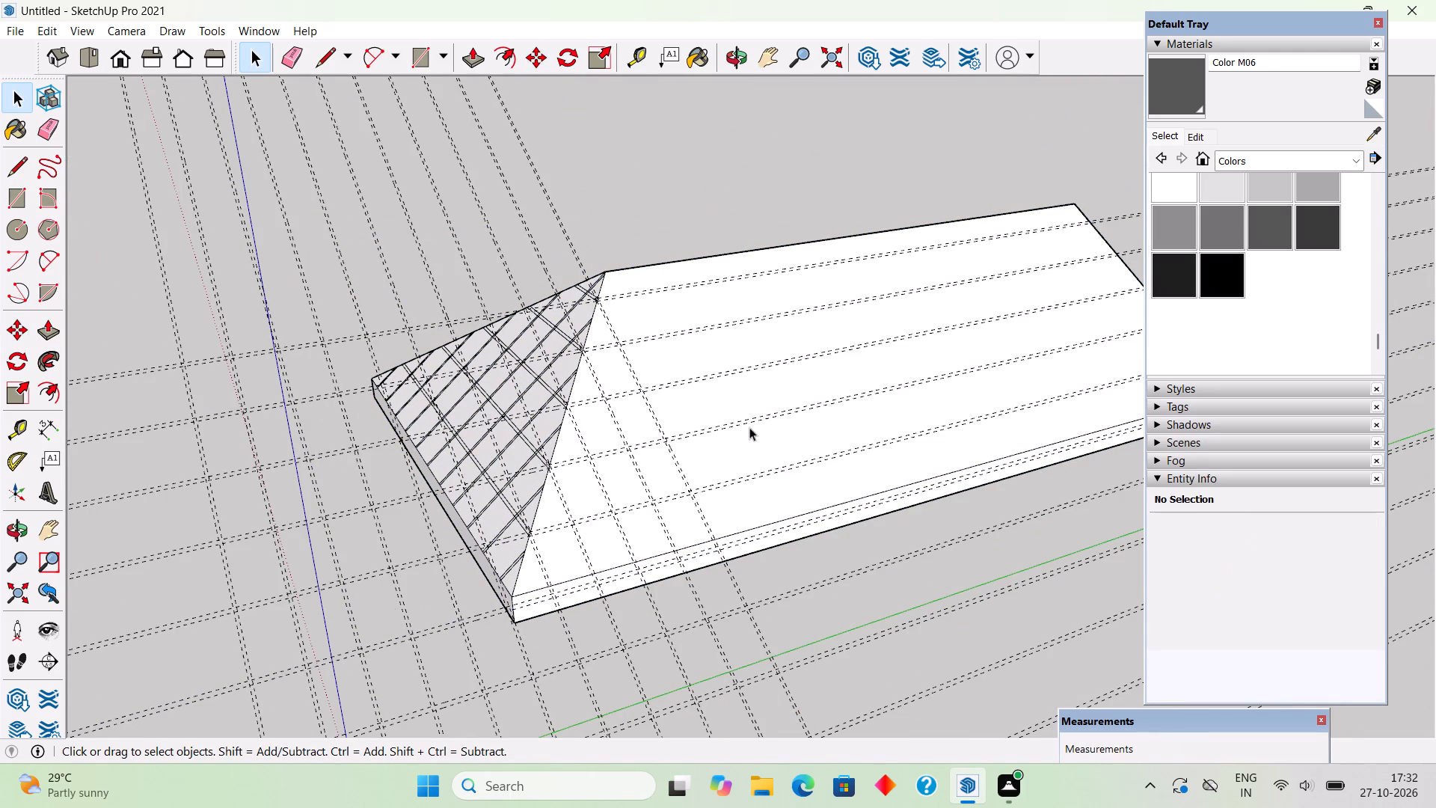
Delete the original pair of downslope guides nearest the ridge end of the hip edge.
{"action": "scroll", "coordinate": [693, 316], "scroll_direction": "up", "scroll_amount": 5}
{"action": "scroll", "coordinate": [547, 351], "scroll_direction": "up", "scroll_amount": 7}
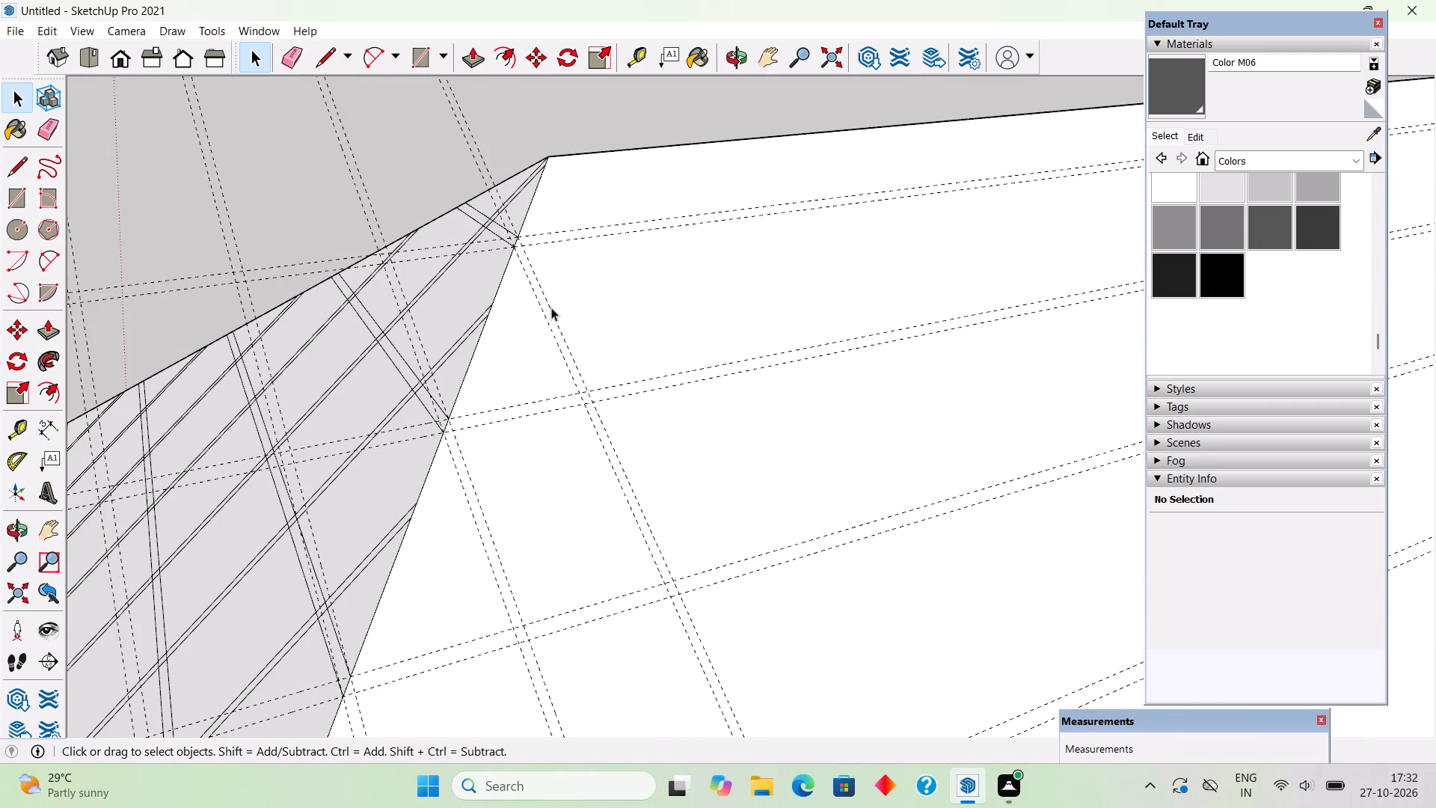
{"action": "scroll", "coordinate": [550, 307], "scroll_direction": "up", "scroll_amount": 3}
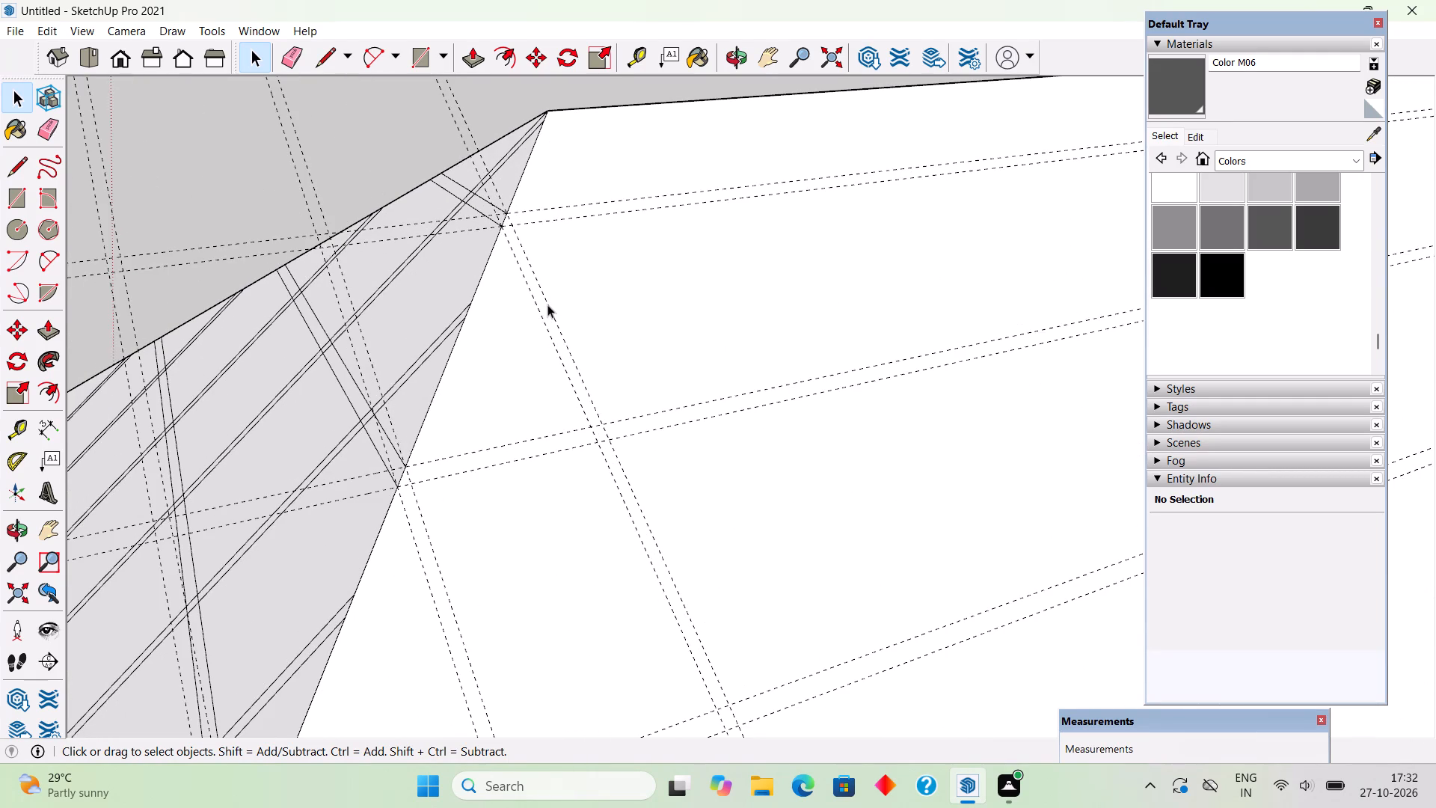
{"action": "left_click", "coordinate": [547, 304]}
{"action": "left_click", "coordinate": [548, 337], "text": "ctrl"}
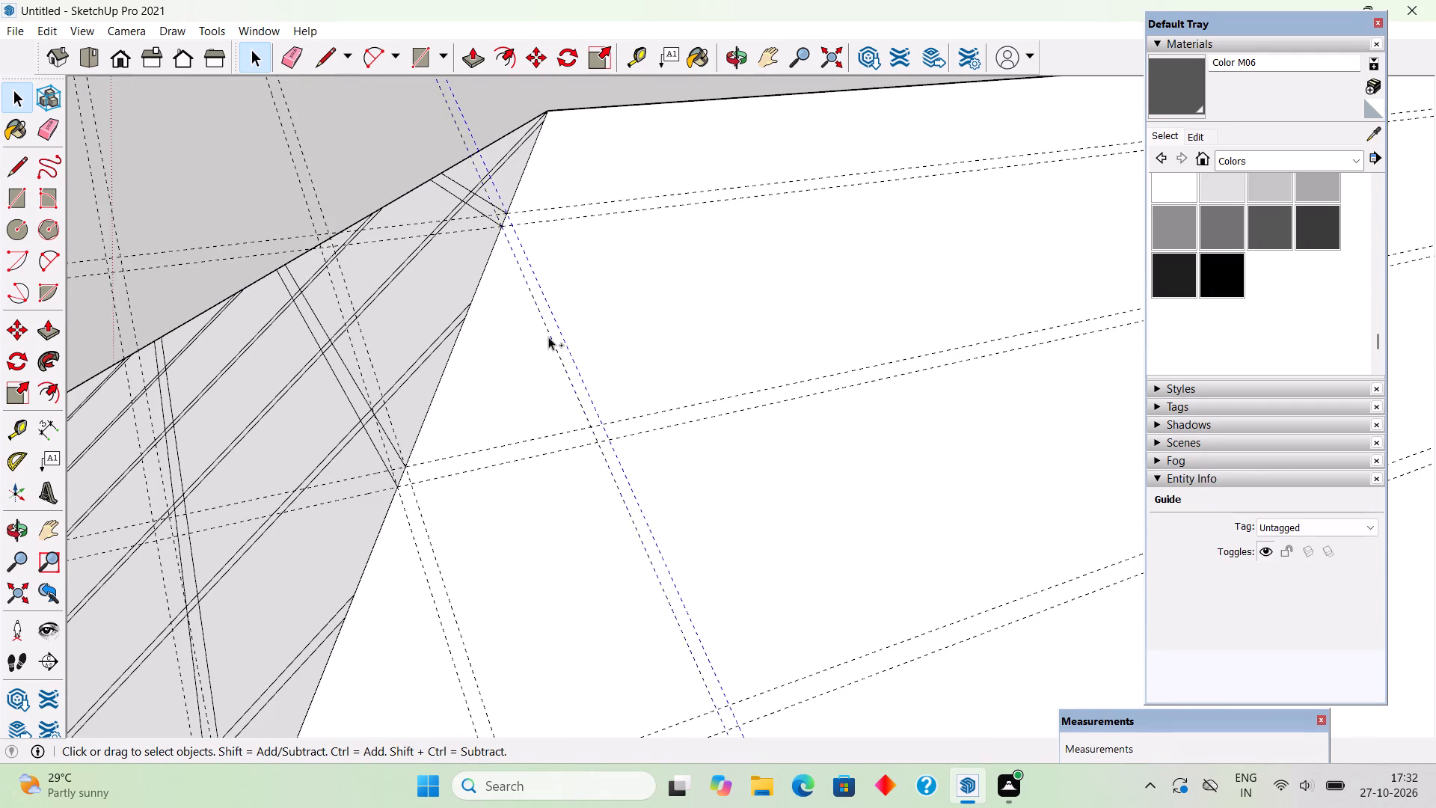
{"action": "key", "text": "Delete"}
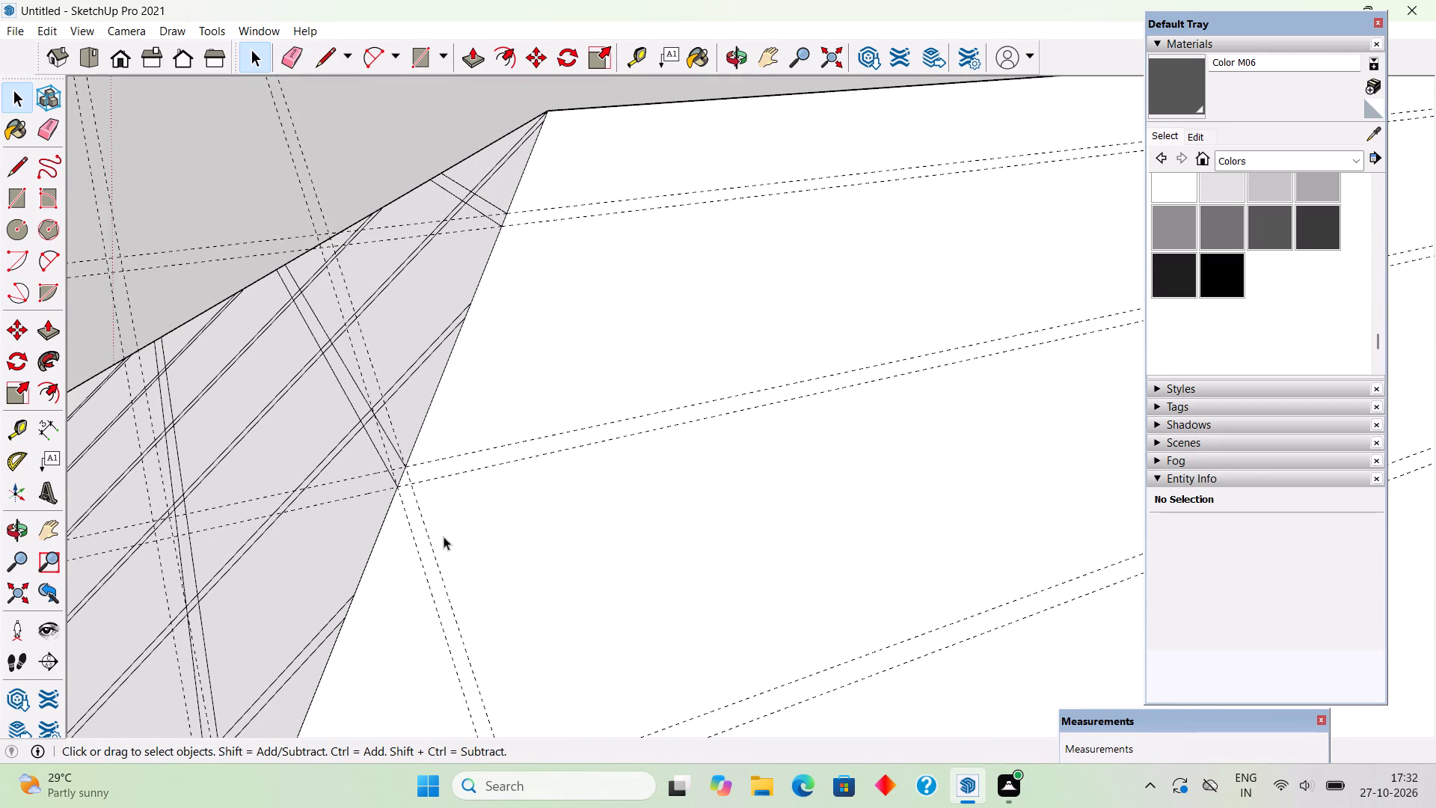
Copy the next downslope guide pair about 3' 2 3/8" to the uppermost grid-line endpoint on the hip edge, repeating the copy 29 times along the slope.
{"action": "left_click", "coordinate": [423, 563]}
{"action": "left_click", "coordinate": [436, 556], "text": "ctrl"}
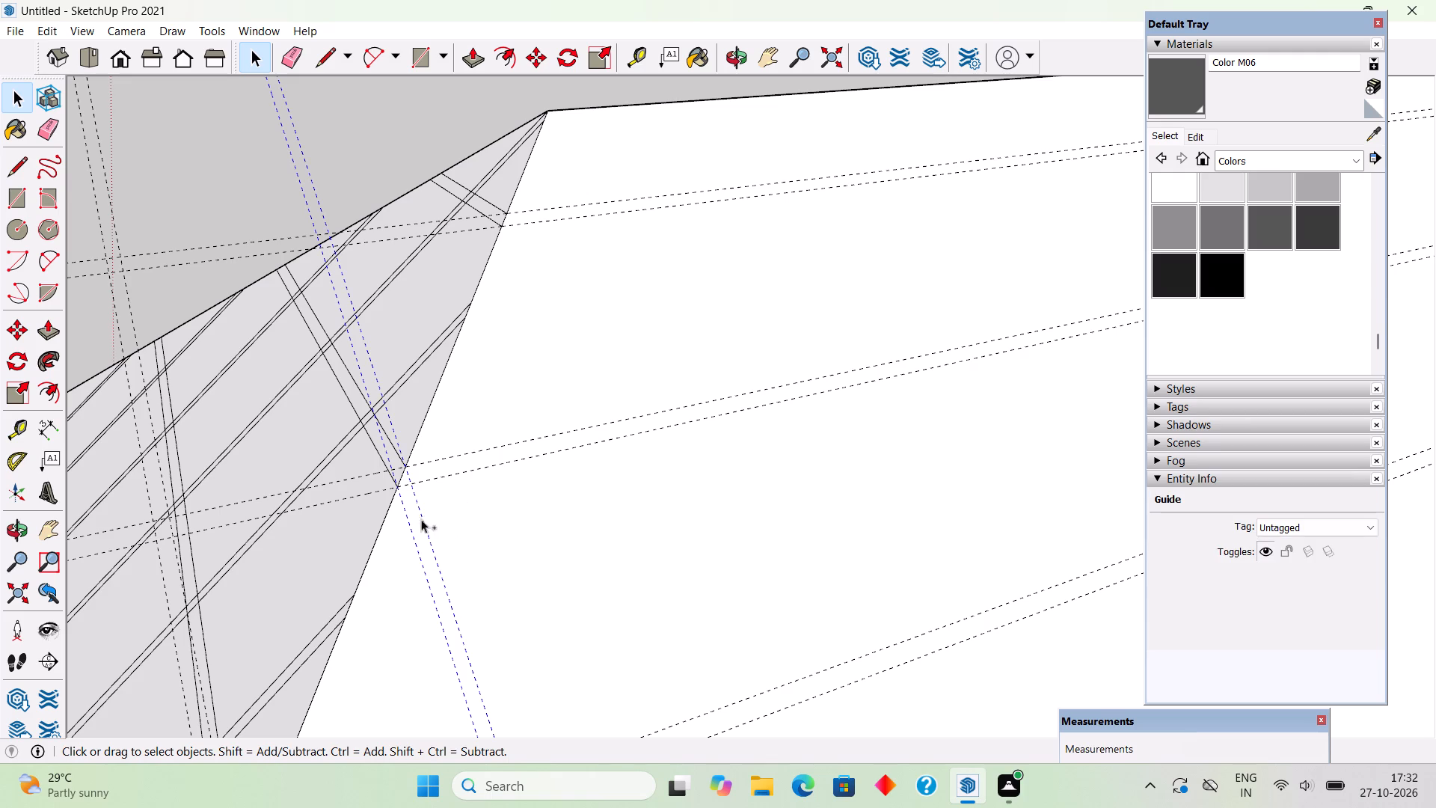
{"action": "key", "text": "m"}
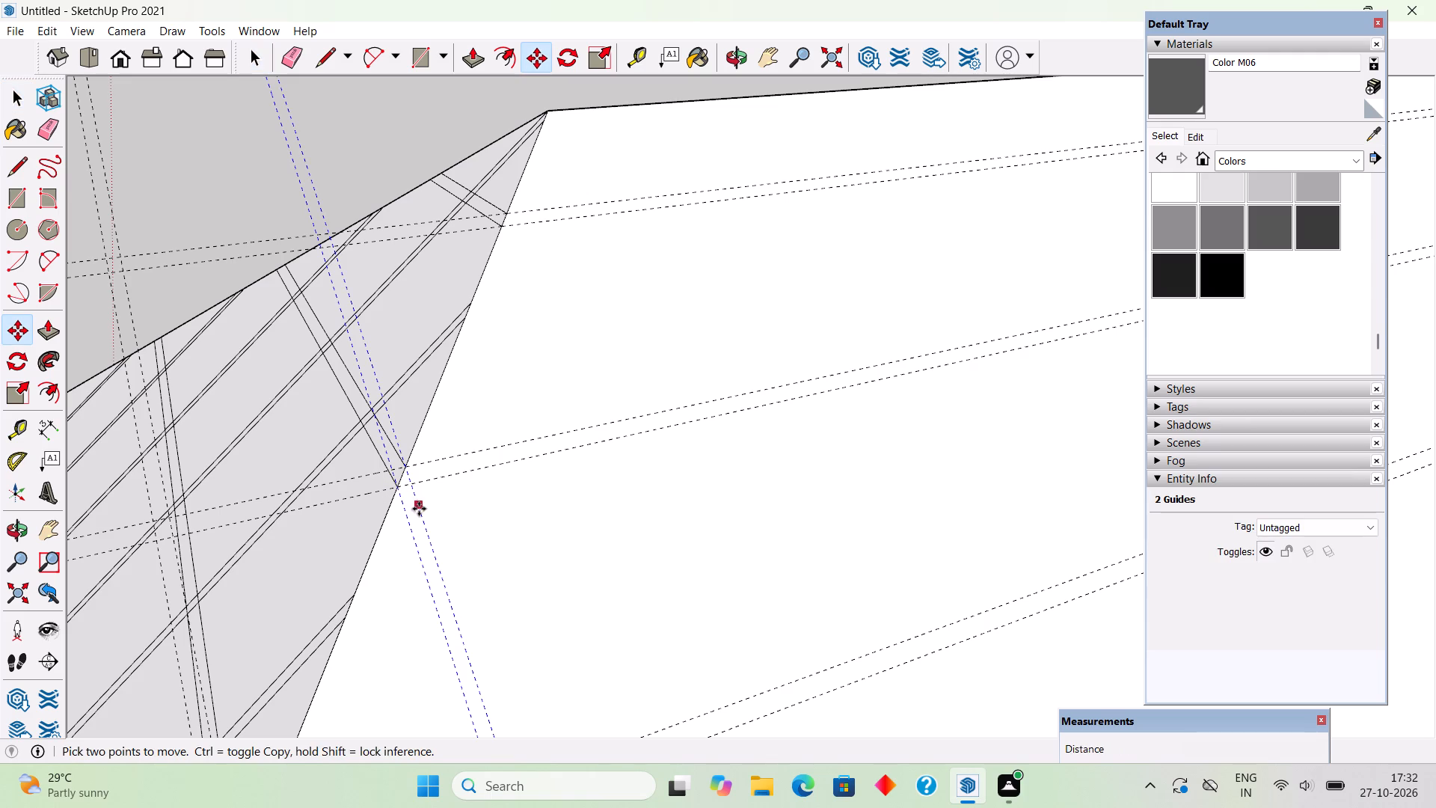
{"action": "left_click", "coordinate": [419, 509]}
{"action": "scroll", "coordinate": [499, 248], "scroll_direction": "up", "scroll_amount": 3}
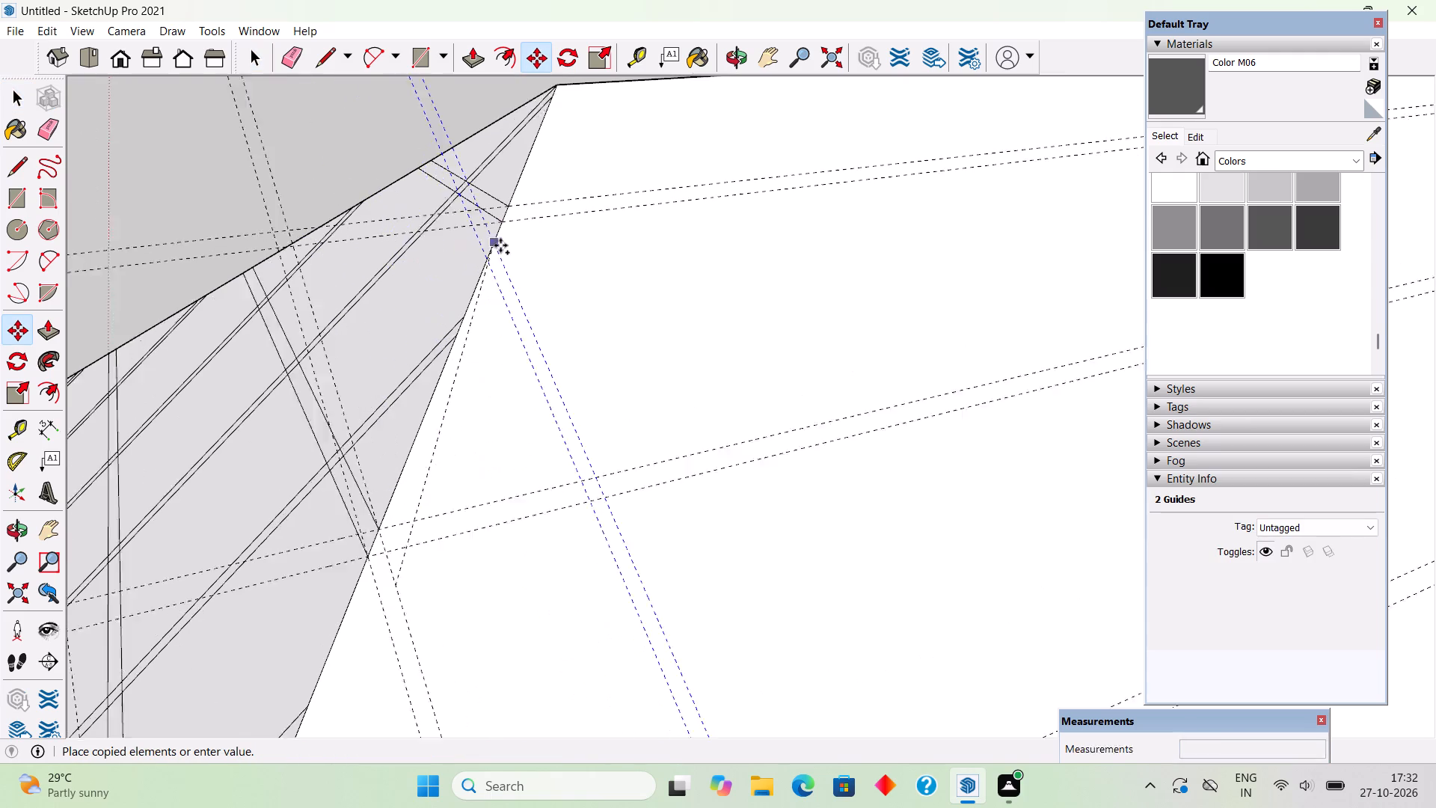
{"action": "scroll", "coordinate": [500, 245], "scroll_direction": "up", "scroll_amount": 7}
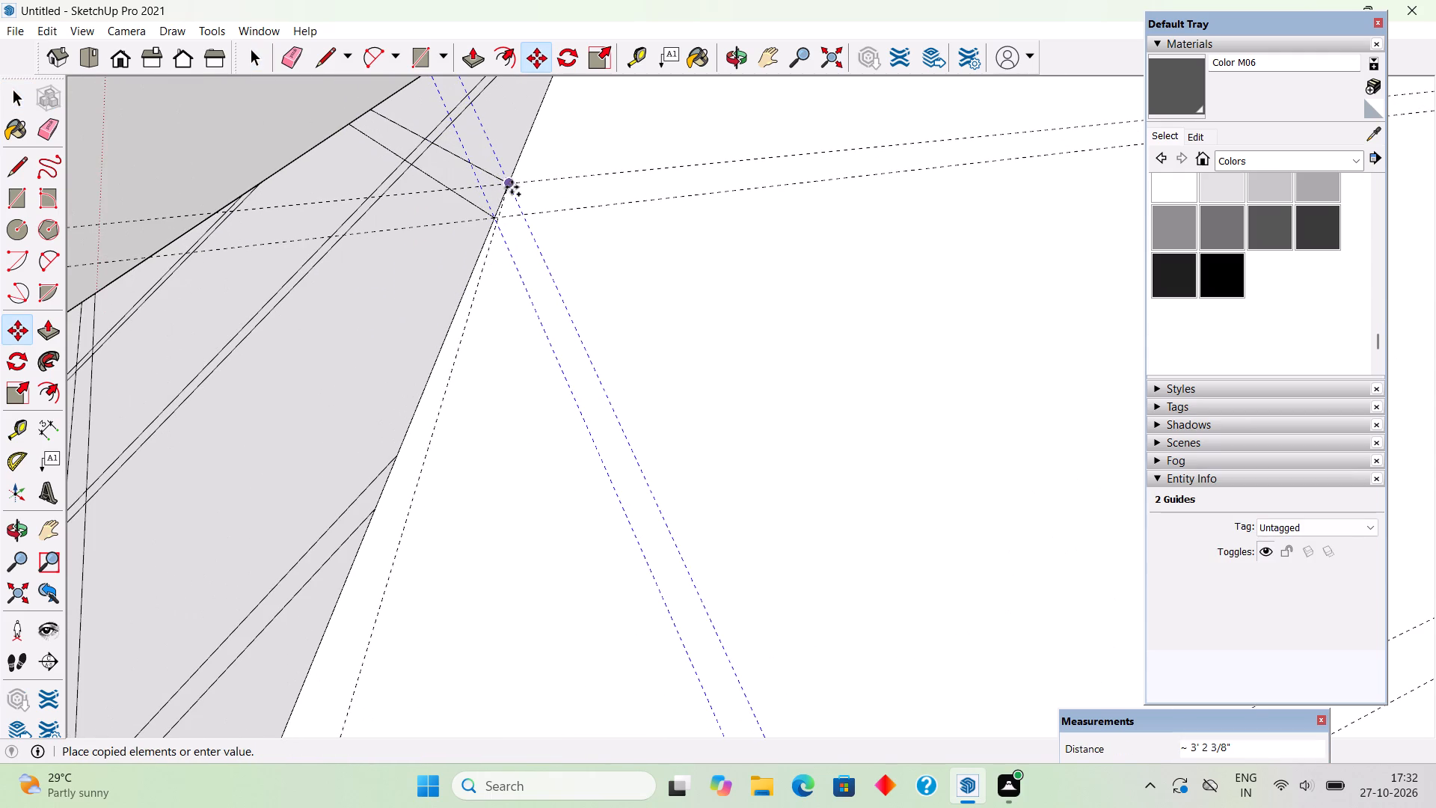
{"action": "left_click", "coordinate": [512, 187]}
{"action": "key", "text": "x"}
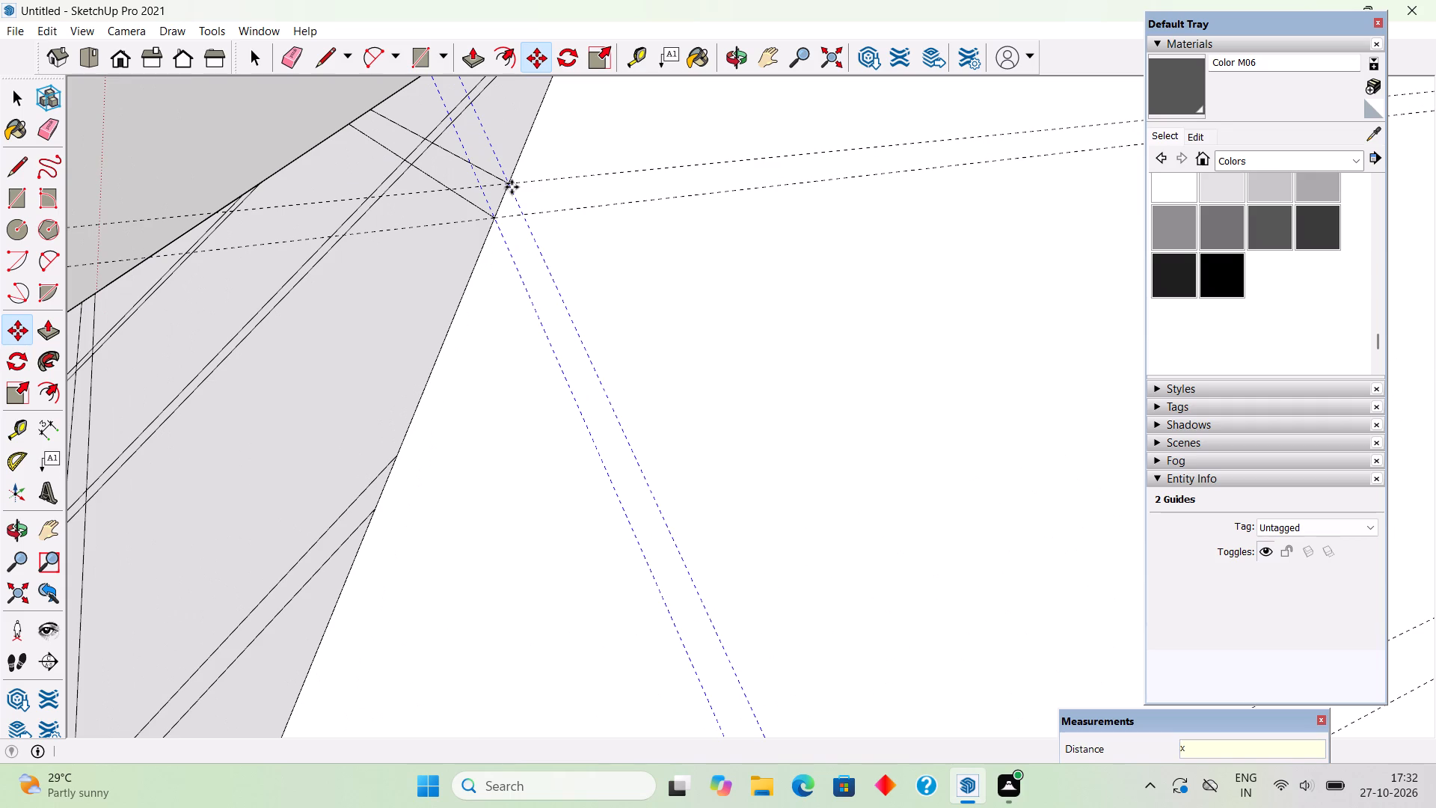
{"action": "key", "text": "2"}
{"action": "key", "text": "9"}
{"action": "key", "text": "Return"}
{"action": "scroll", "coordinate": [497, 275], "scroll_direction": "down", "scroll_amount": 19}
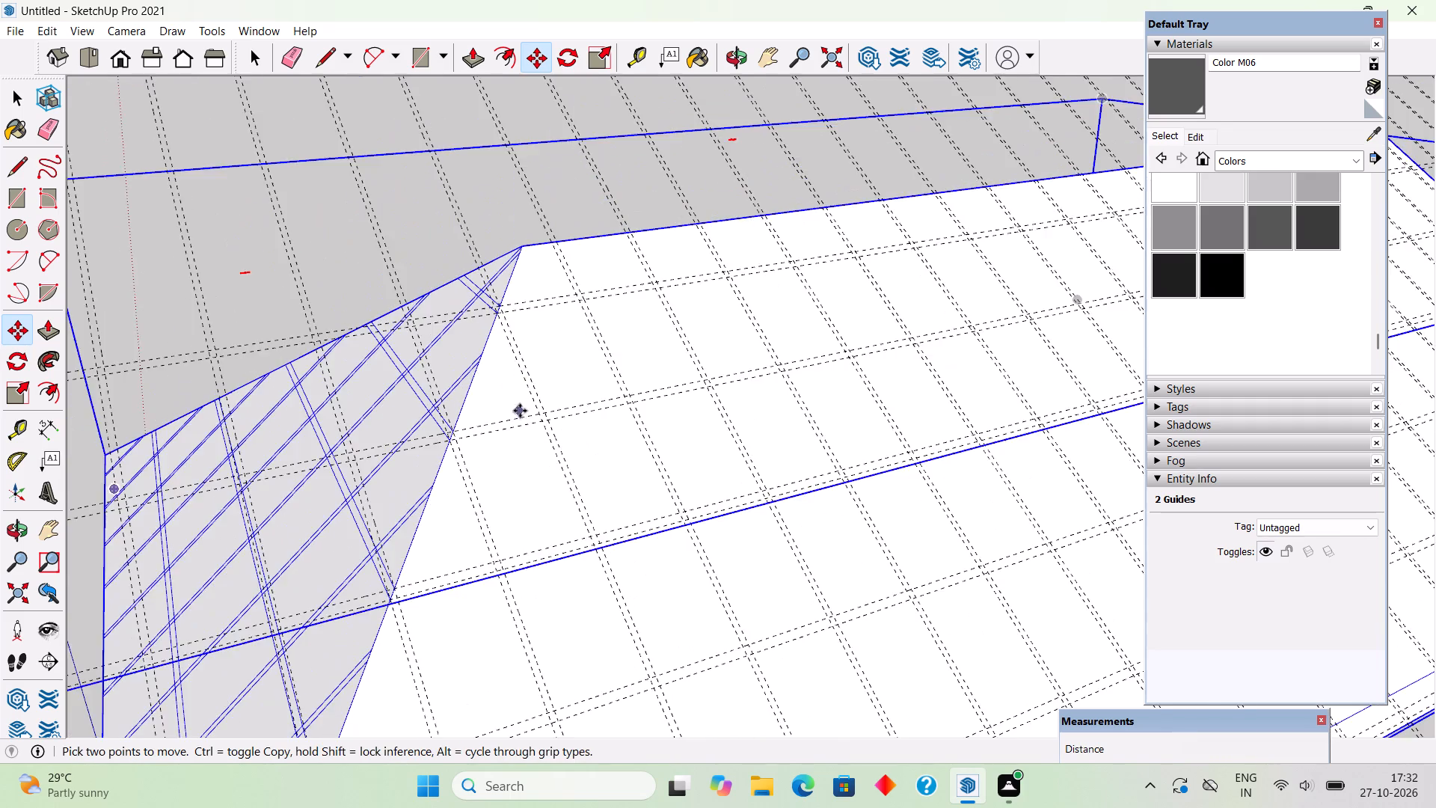
{"action": "scroll", "coordinate": [520, 411], "scroll_direction": "down", "scroll_amount": 11}
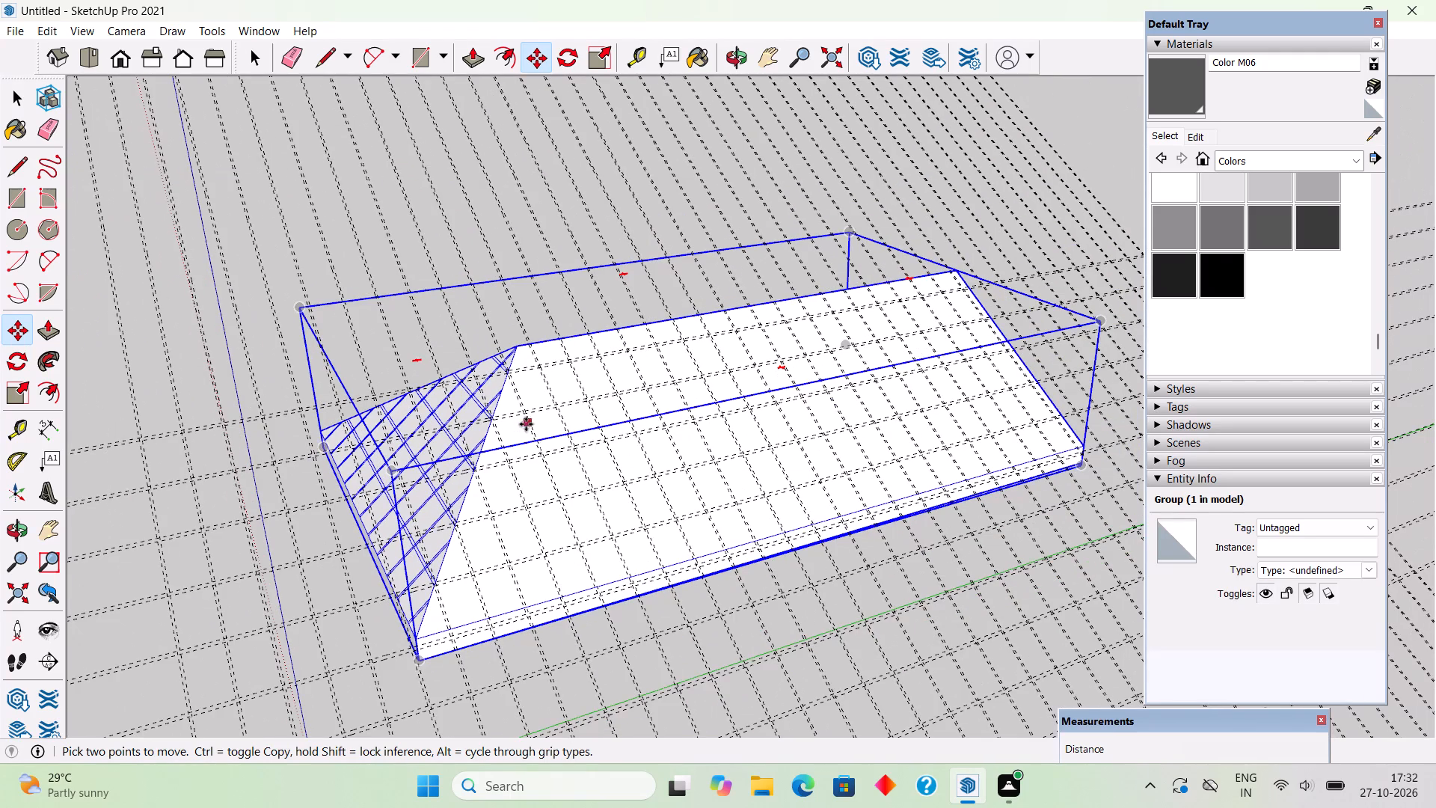
{"action": "key", "text": "space"}
Delete the surplus downslope guides lying beyond the far end of the long slope.
{"action": "scroll", "coordinate": [579, 340], "scroll_direction": "down", "scroll_amount": 7}
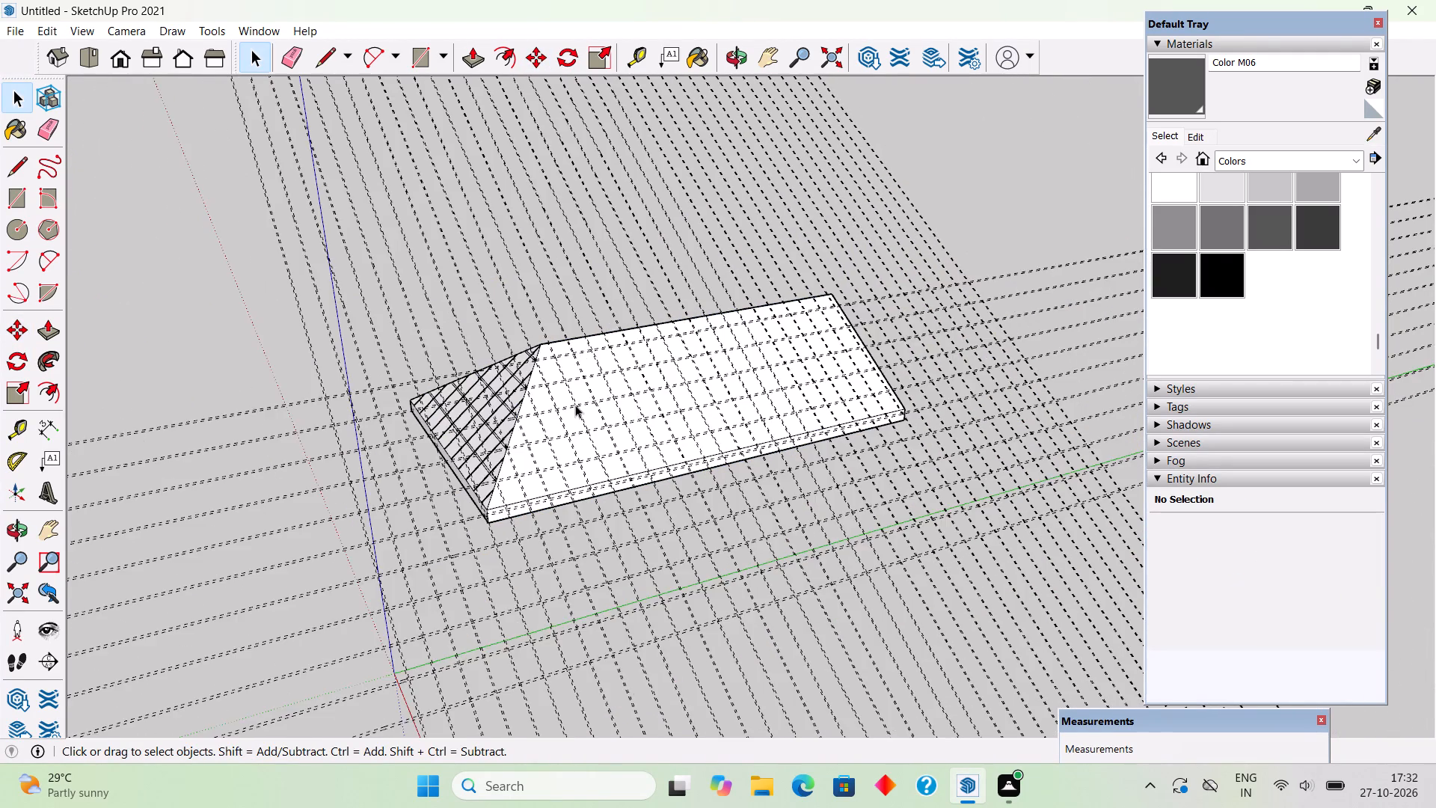
{"action": "scroll", "coordinate": [575, 405], "scroll_direction": "down", "scroll_amount": 2}
{"action": "left_click_drag", "start_coordinate": [867, 254], "coordinate": [741, 261]}
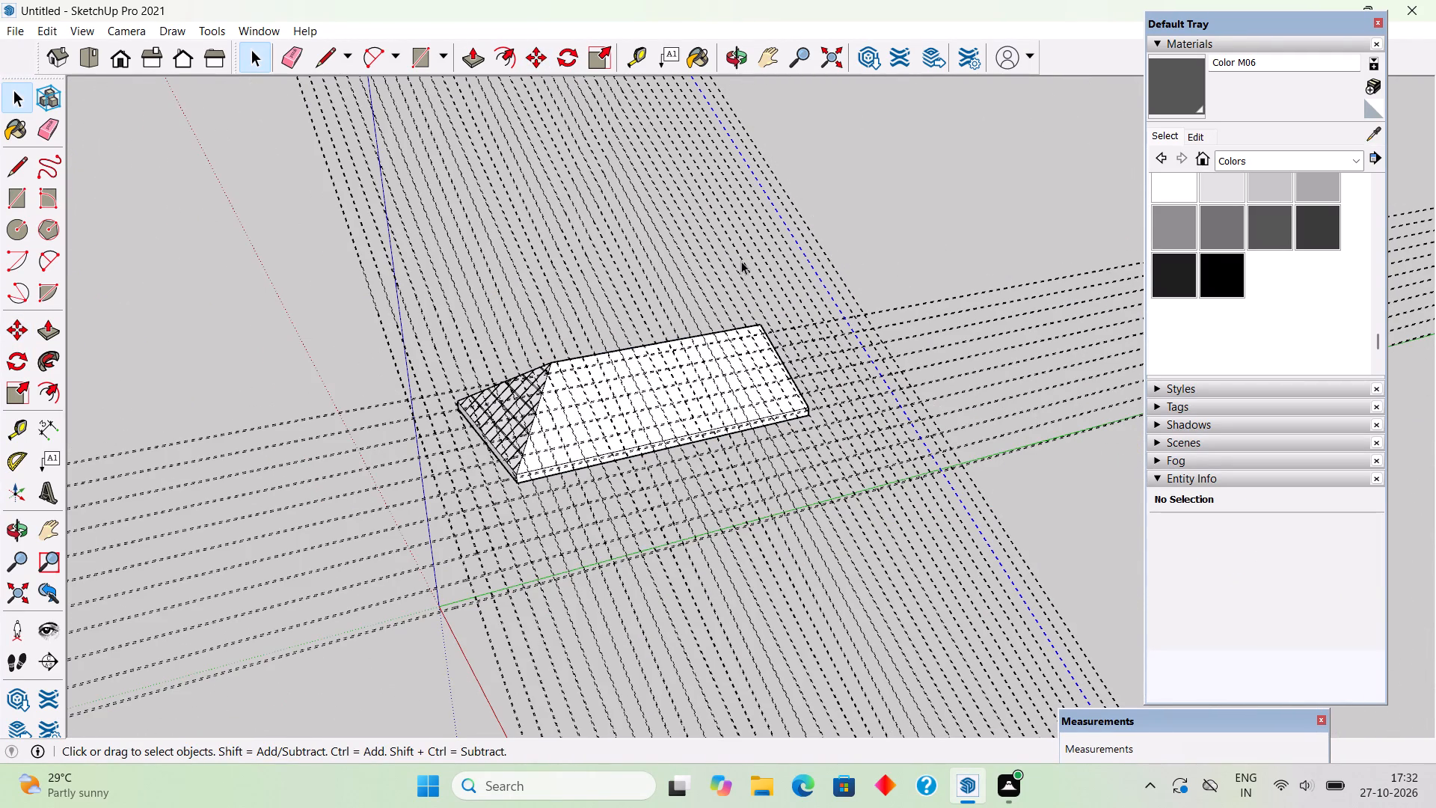
{"action": "scroll", "coordinate": [823, 239], "scroll_direction": "up", "scroll_amount": 4}
{"action": "left_click_drag", "start_coordinate": [831, 214], "coordinate": [728, 349]}
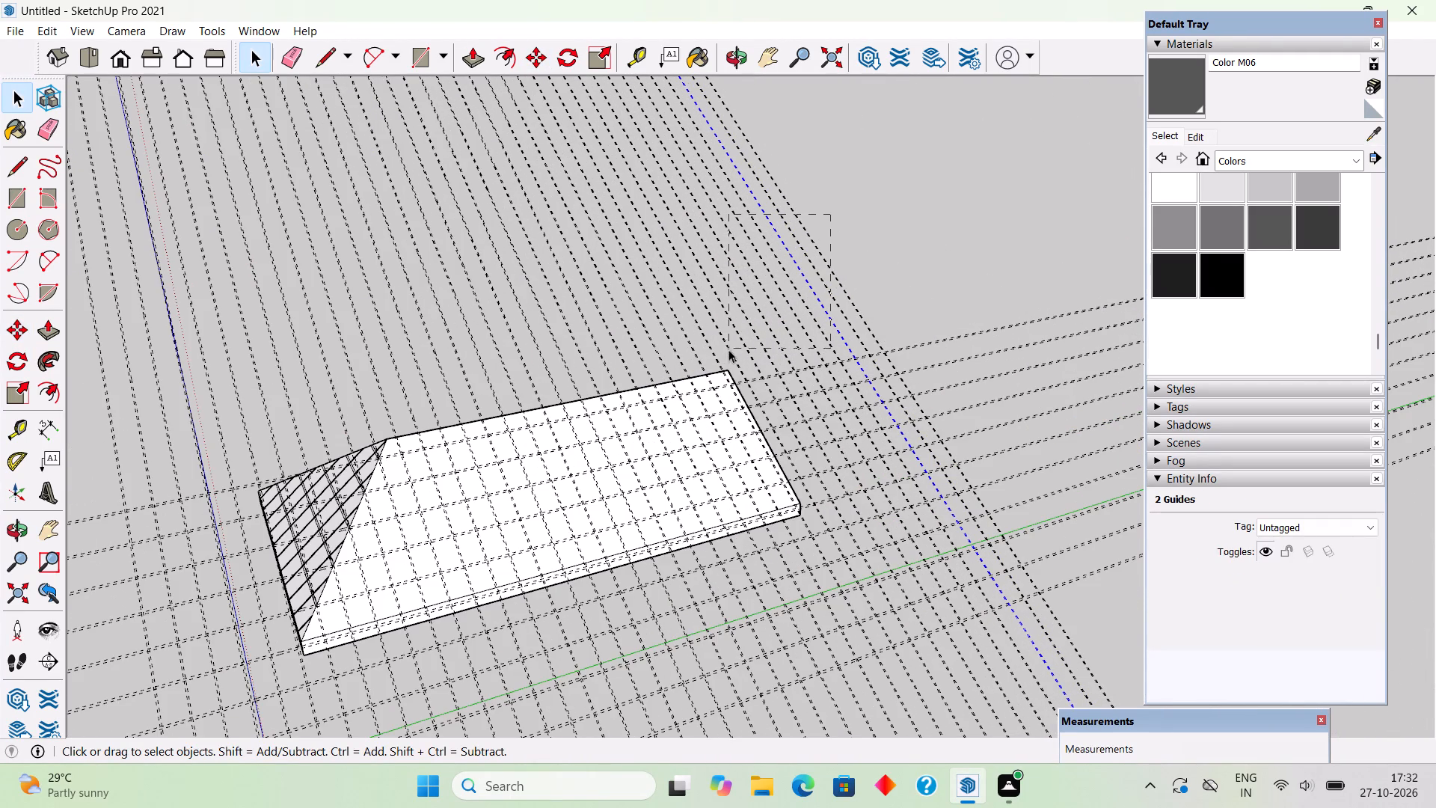
{"action": "left_click_drag", "start_coordinate": [728, 349], "coordinate": [726, 356]}
{"action": "key", "text": "Delete"}
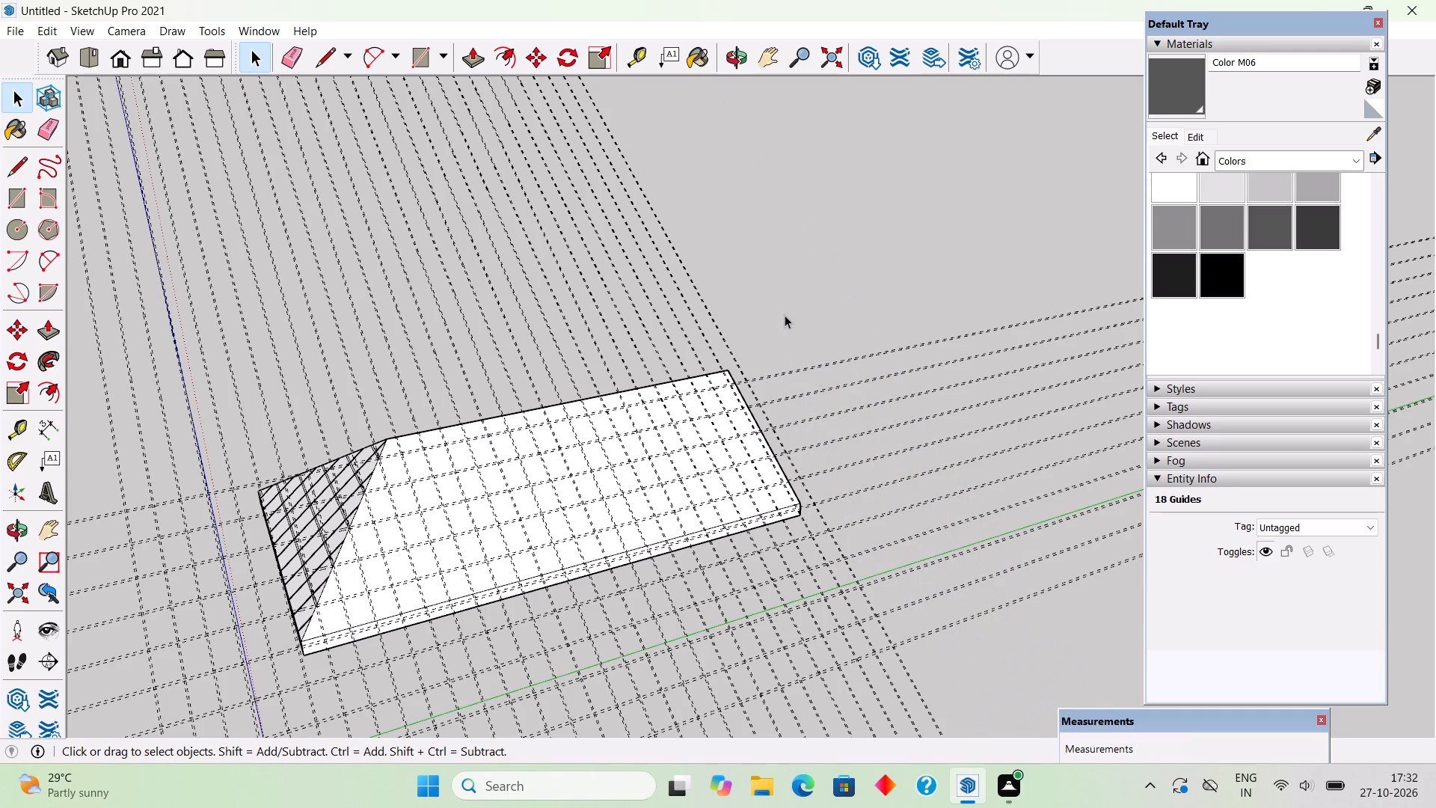
Delete the surplus ridge-parallel guides lying below the long slope's eave.
{"action": "left_click_drag", "start_coordinate": [988, 647], "coordinate": [900, 498]}
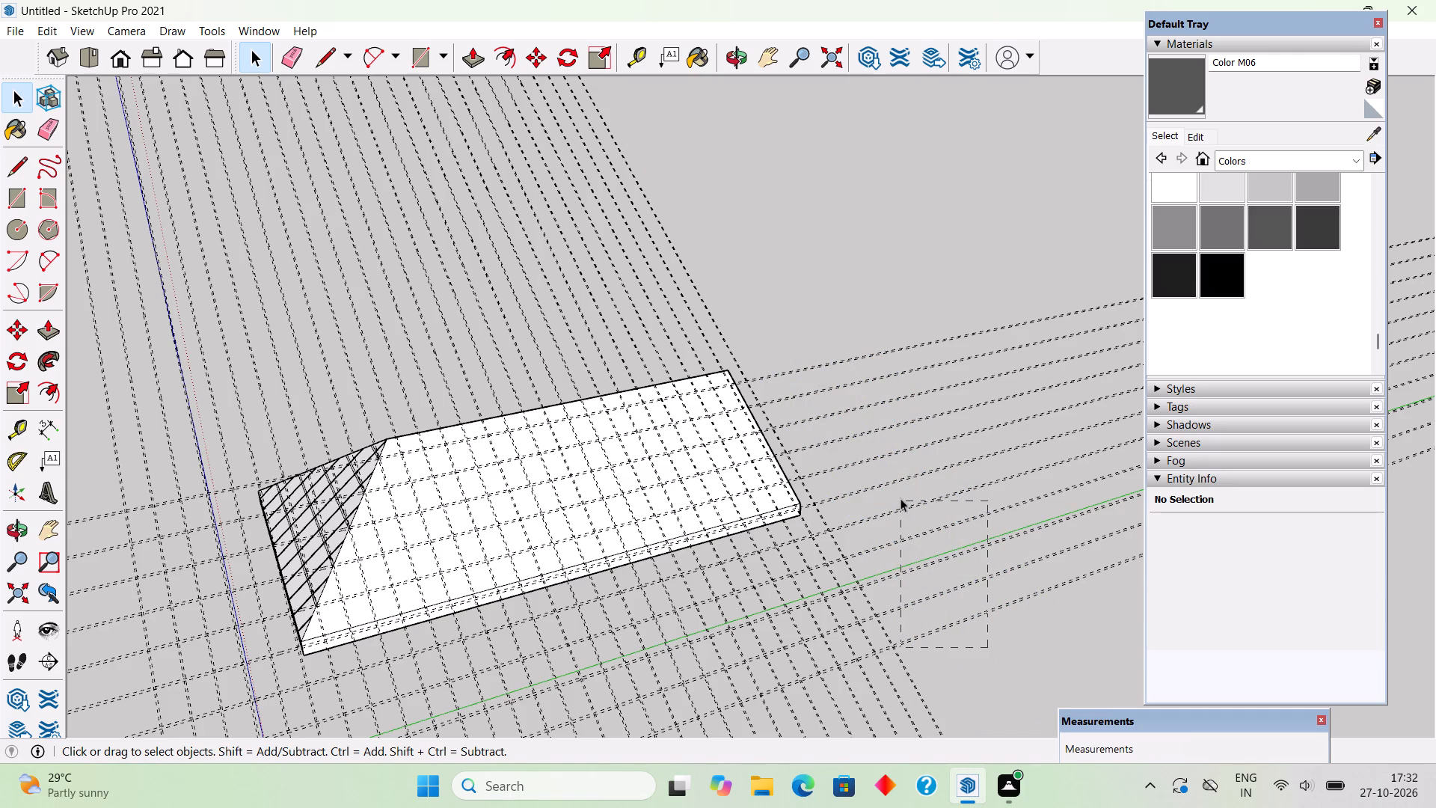
{"action": "left_click_drag", "start_coordinate": [900, 498], "coordinate": [900, 497]}
{"action": "key", "text": "Delete"}
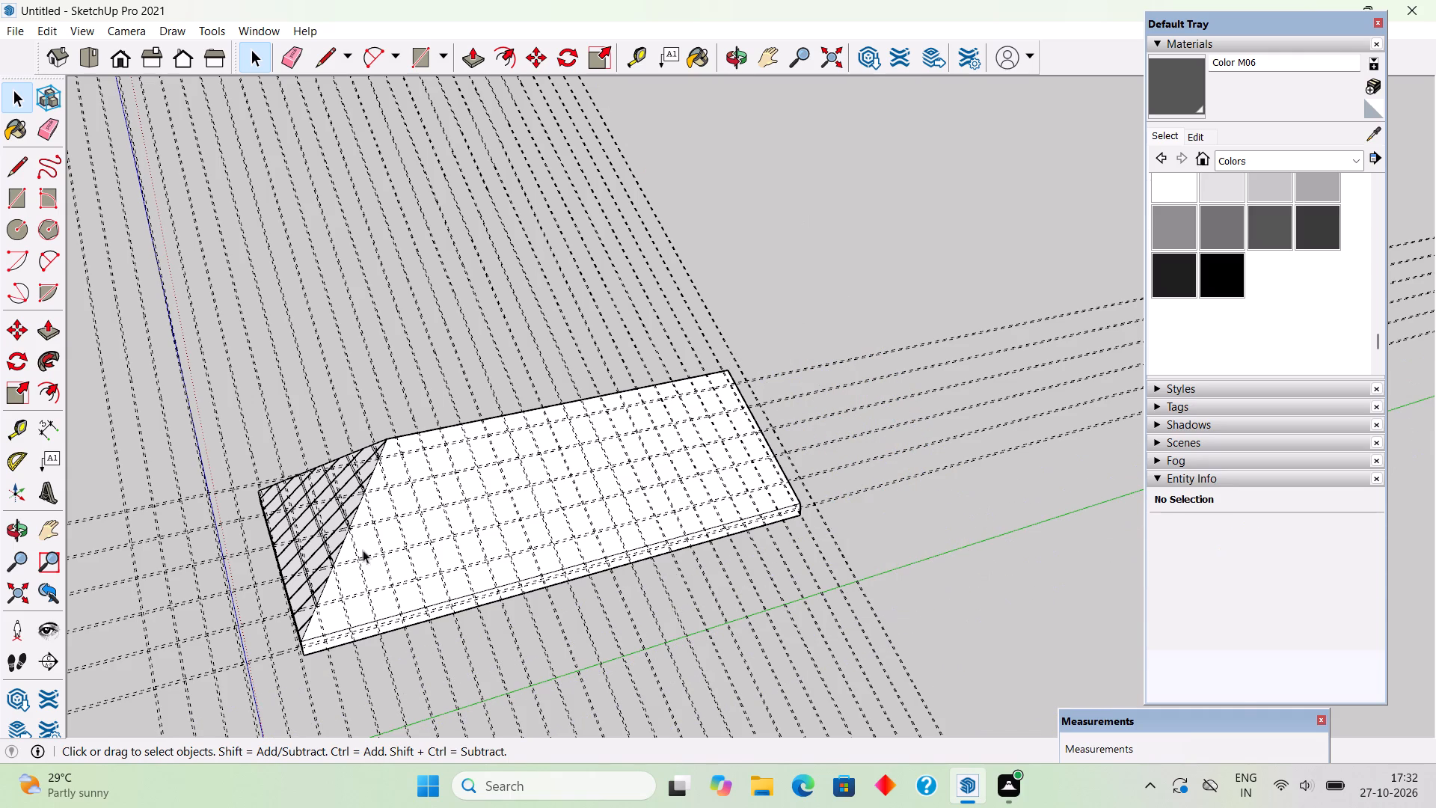
Inside the roof group, draw a line about 27' 10" along the topmost ridge-parallel guide, from the hip edge to the slope's far edge.
{"action": "scroll", "coordinate": [387, 554], "scroll_direction": "up", "scroll_amount": 6}
{"action": "double_click", "coordinate": [395, 563]}
{"action": "left_click", "coordinate": [395, 563]}
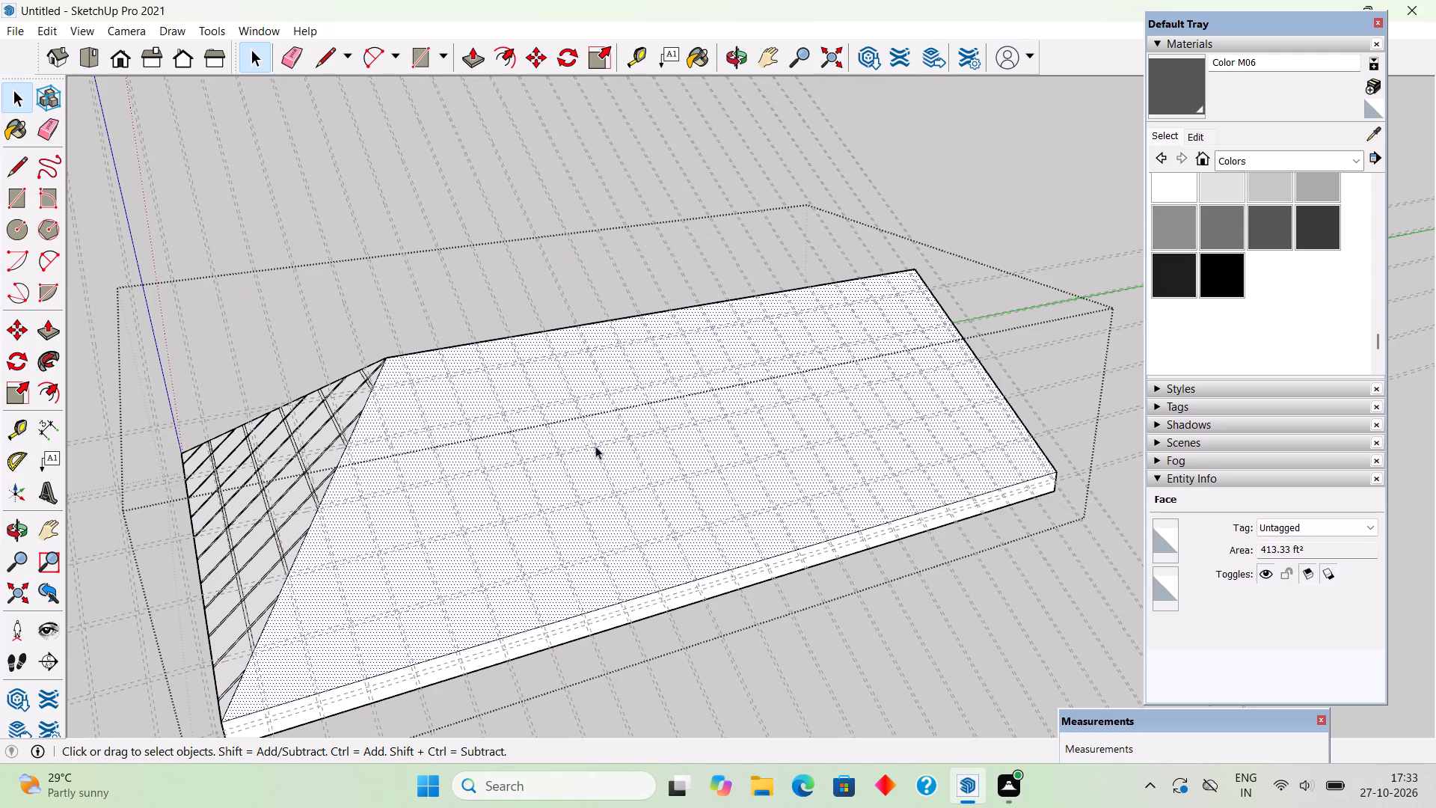
{"action": "scroll", "coordinate": [399, 510], "scroll_direction": "up", "scroll_amount": 6}
{"action": "scroll", "coordinate": [414, 263], "scroll_direction": "up", "scroll_amount": 5}
{"action": "scroll", "coordinate": [340, 305], "scroll_direction": "up", "scroll_amount": 5}
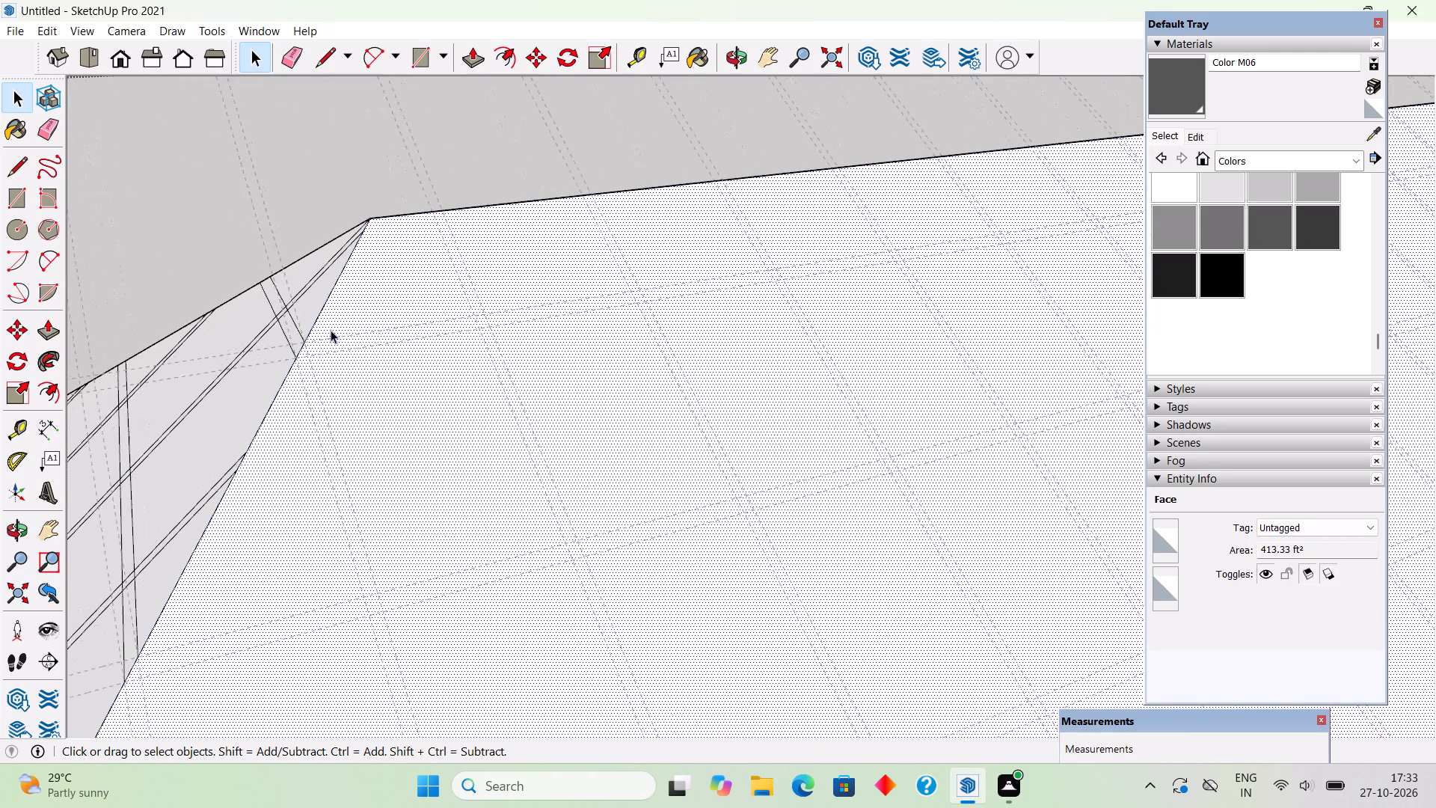
{"action": "key", "text": "l"}
{"action": "scroll", "coordinate": [305, 340], "scroll_direction": "up", "scroll_amount": 4}
{"action": "left_click", "coordinate": [305, 340]}
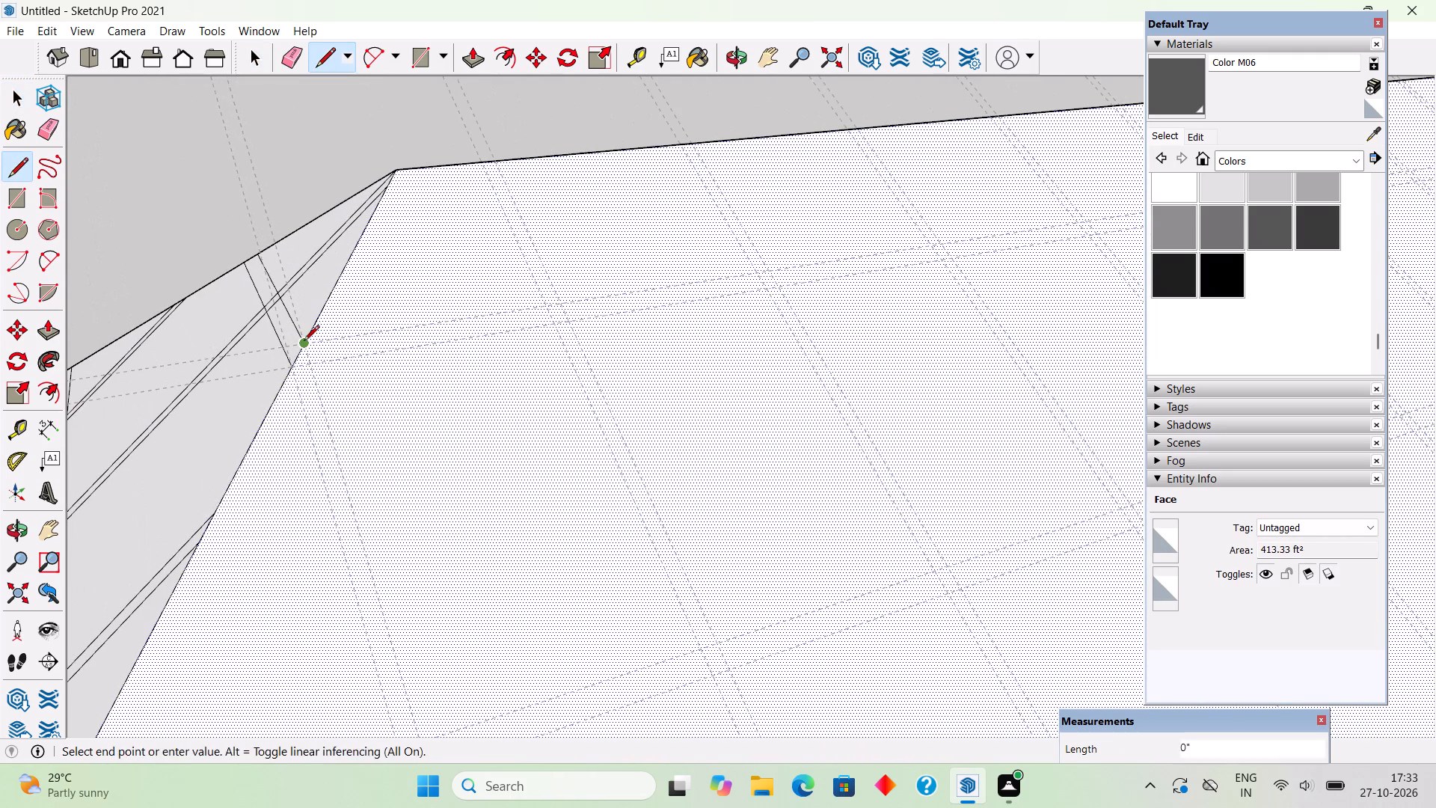
{"action": "scroll", "coordinate": [304, 343], "scroll_direction": "down", "scroll_amount": 20}
{"action": "scroll", "coordinate": [981, 231], "scroll_direction": "up", "scroll_amount": 3}
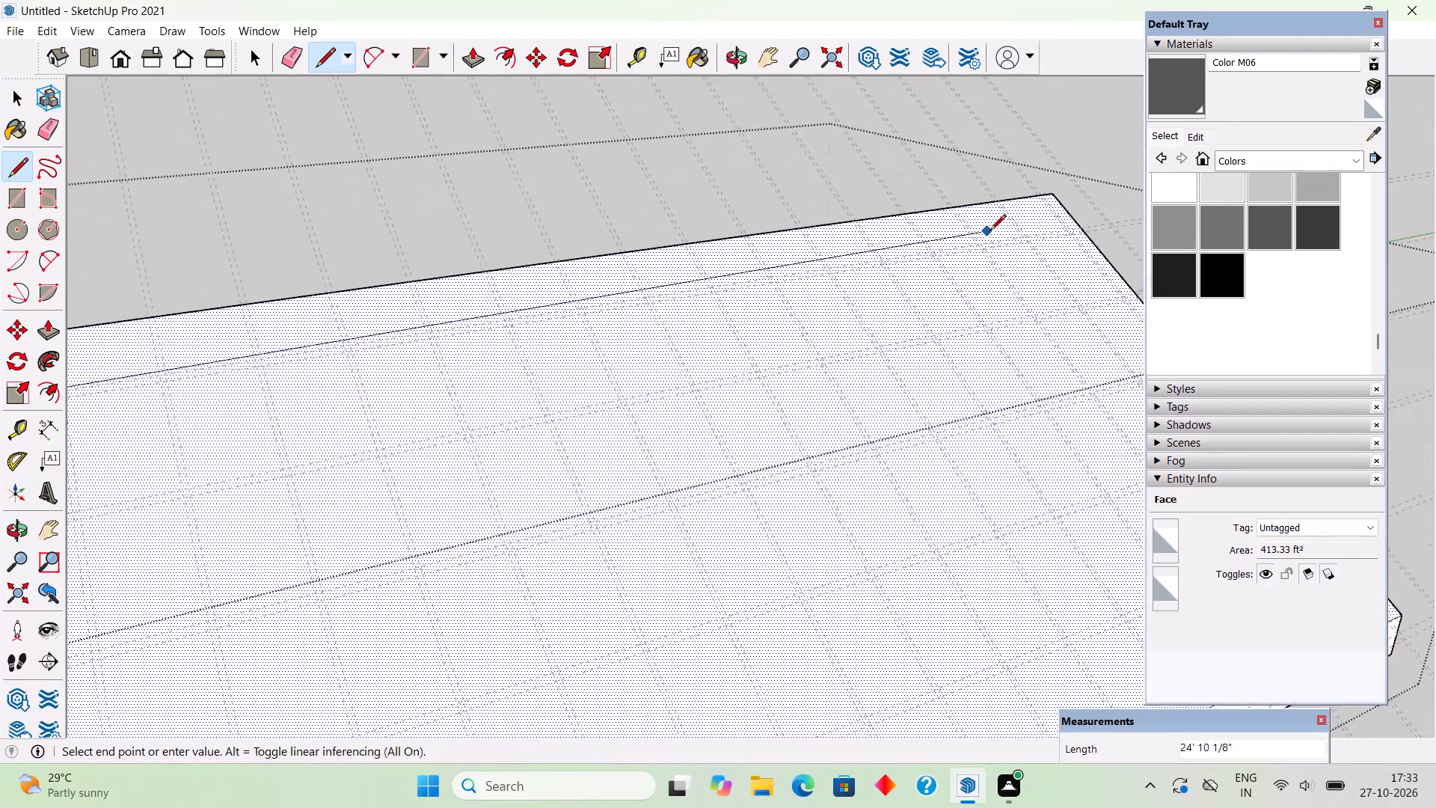
{"action": "scroll", "coordinate": [990, 231], "scroll_direction": "up", "scroll_amount": 8}
{"action": "scroll", "coordinate": [991, 254], "scroll_direction": "down", "scroll_amount": 9}
{"action": "scroll", "coordinate": [1070, 276], "scroll_direction": "up", "scroll_amount": 4}
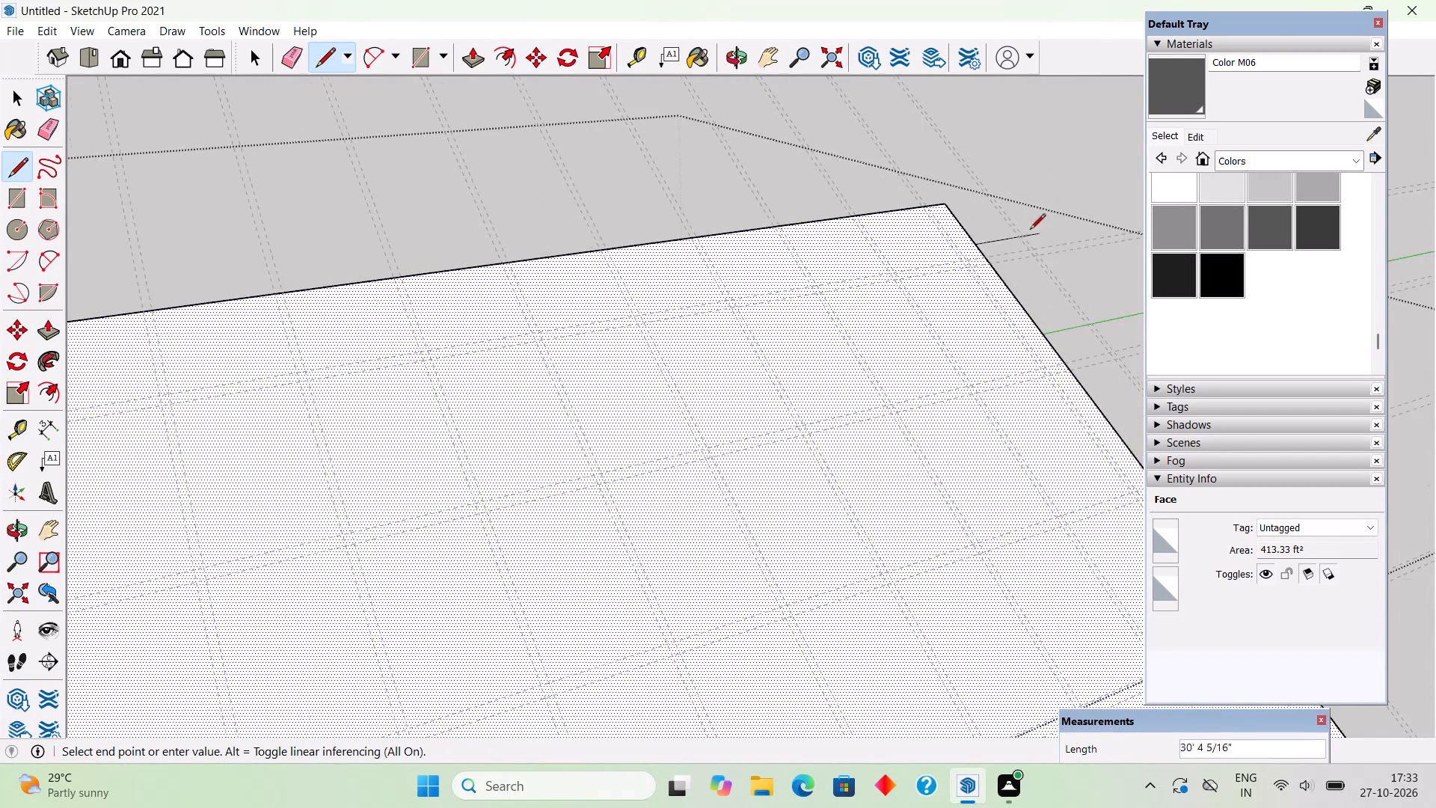
{"action": "scroll", "coordinate": [1030, 230], "scroll_direction": "up", "scroll_amount": 1}
{"action": "scroll", "coordinate": [954, 254], "scroll_direction": "up", "scroll_amount": 8}
{"action": "left_click", "coordinate": [1006, 260]}
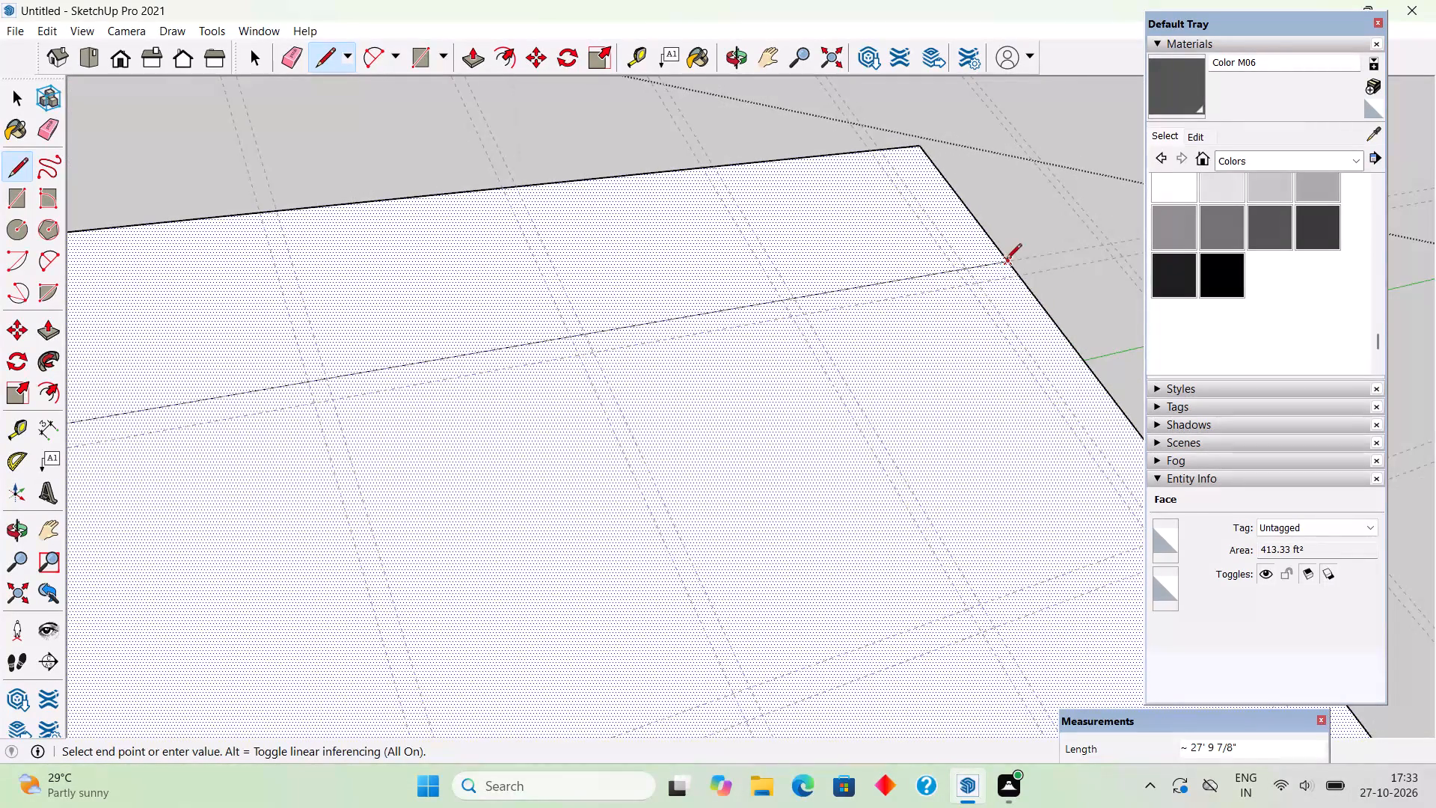
Draw the pair's second line, about 27' 11", along the lower guide of the topmost ridge-parallel pair, from the far edge to the hip edge.
{"action": "left_click", "coordinate": [1021, 273]}
{"action": "scroll", "coordinate": [963, 274], "scroll_direction": "down", "scroll_amount": 5}
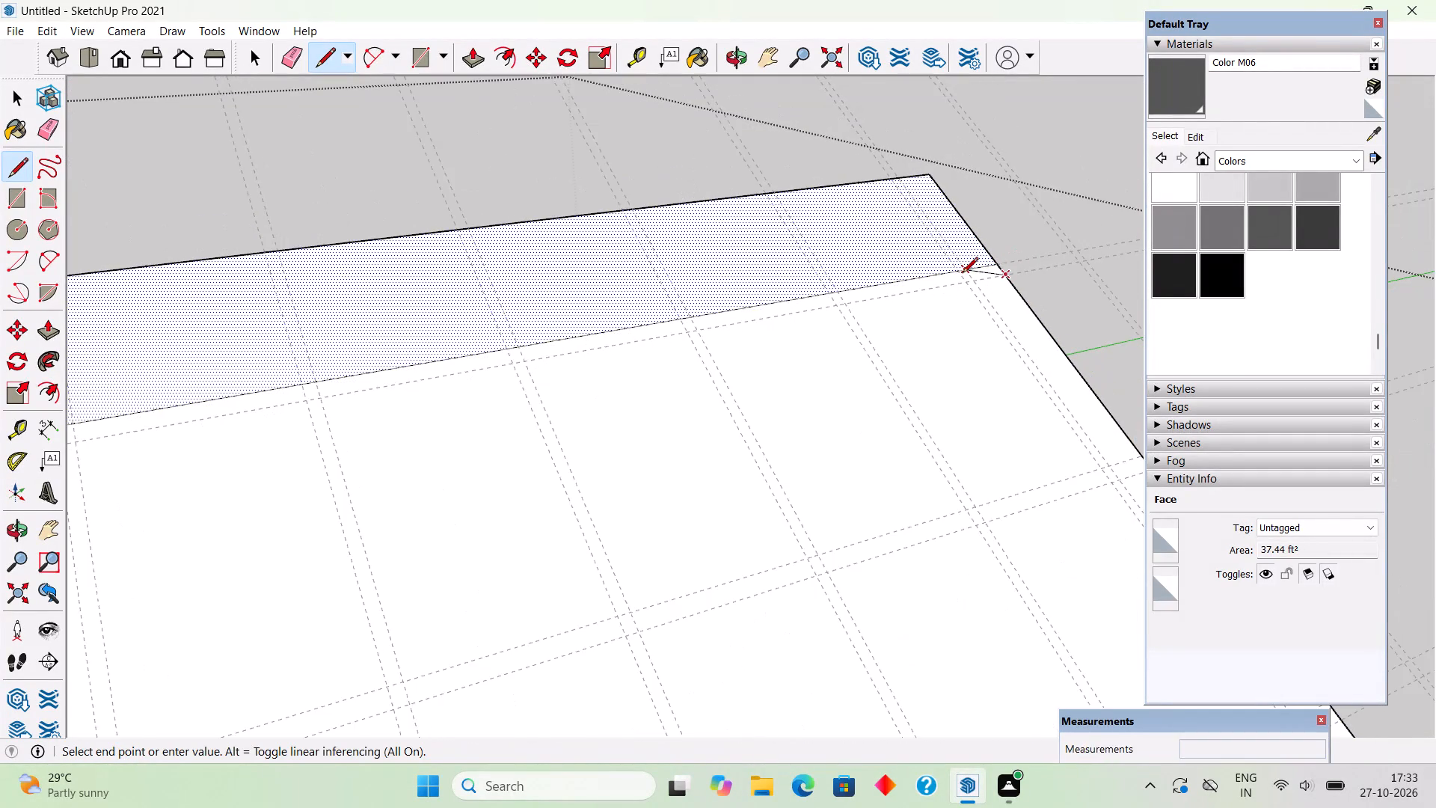
{"action": "scroll", "coordinate": [963, 274], "scroll_direction": "down", "scroll_amount": 10}
{"action": "scroll", "coordinate": [817, 320], "scroll_direction": "down", "scroll_amount": 9}
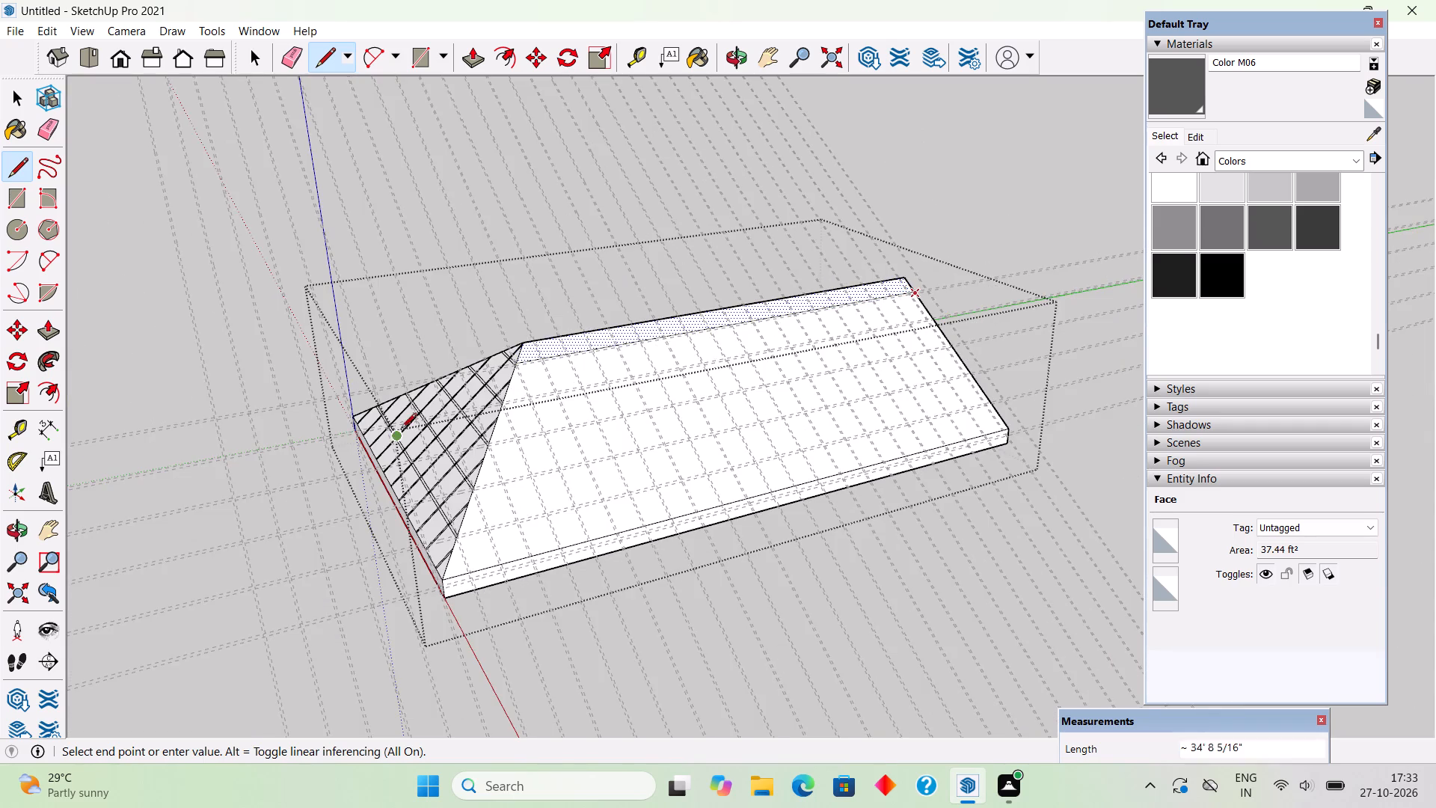
{"action": "scroll", "coordinate": [424, 405], "scroll_direction": "up", "scroll_amount": 7}
{"action": "scroll", "coordinate": [527, 364], "scroll_direction": "up", "scroll_amount": 10}
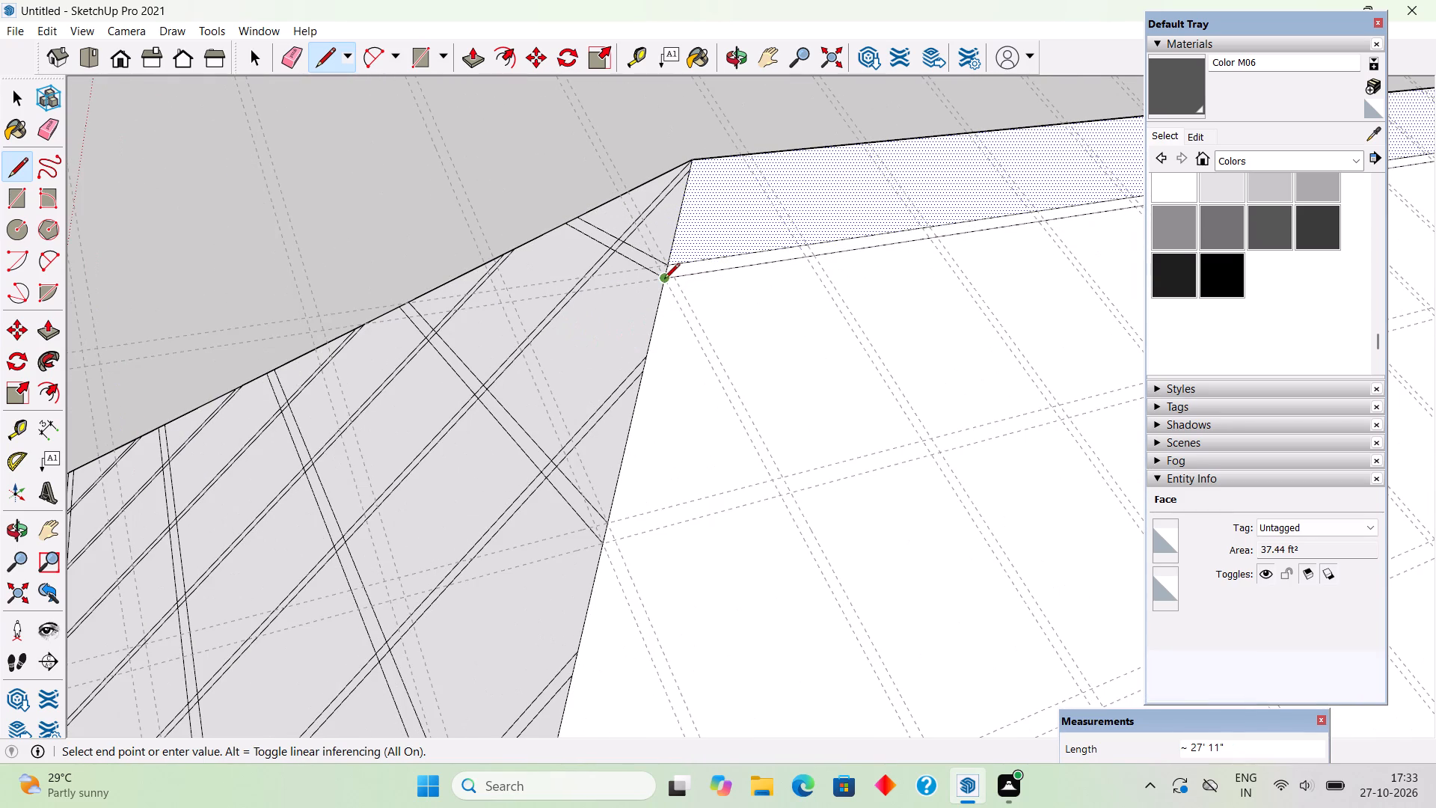
{"action": "left_click", "coordinate": [664, 280]}
Draw a line about 29' 4" along the upper guide of the second ridge-parallel pair, from the hip edge to the far edge.
{"action": "left_click", "coordinate": [613, 524]}
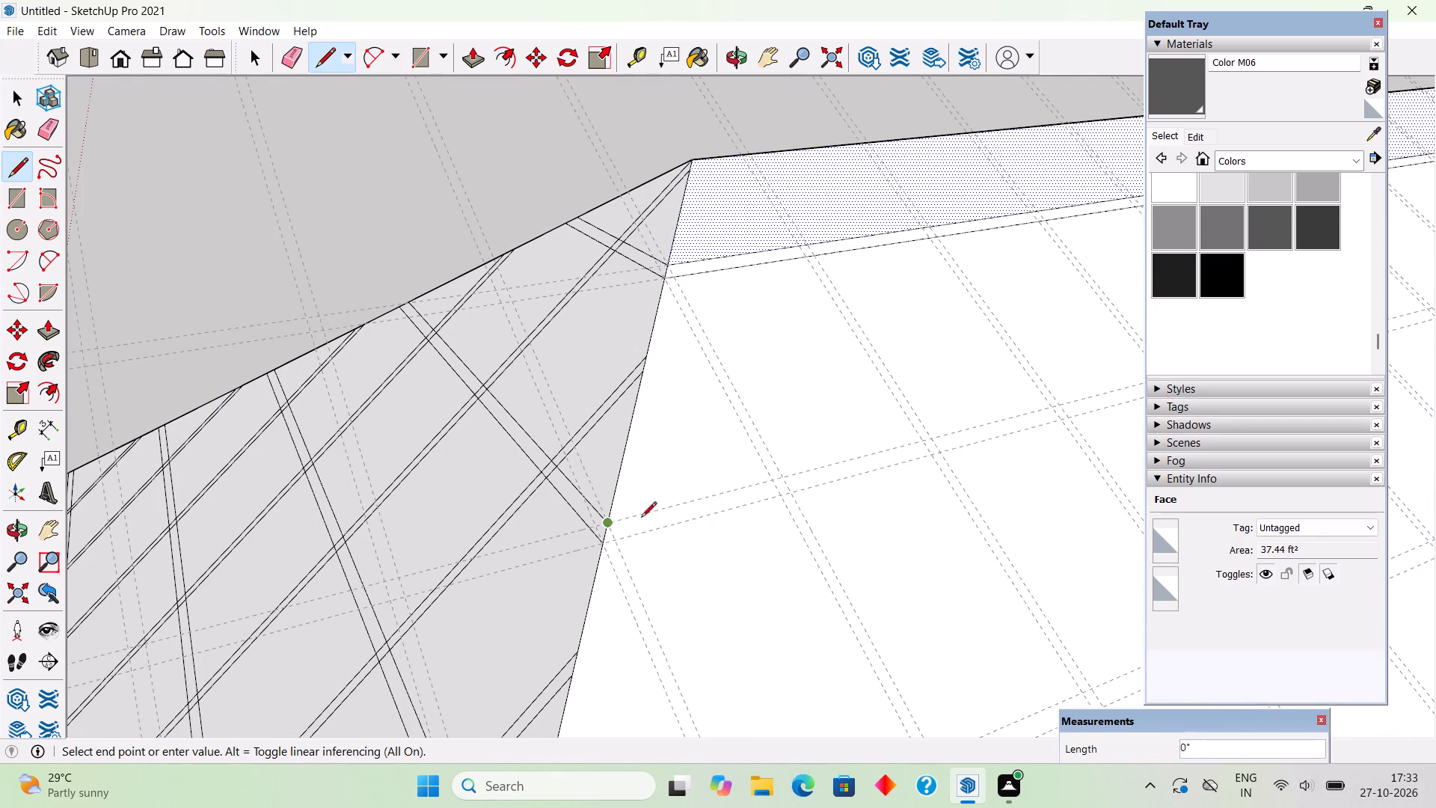
{"action": "scroll", "coordinate": [726, 472], "scroll_direction": "down", "scroll_amount": 16}
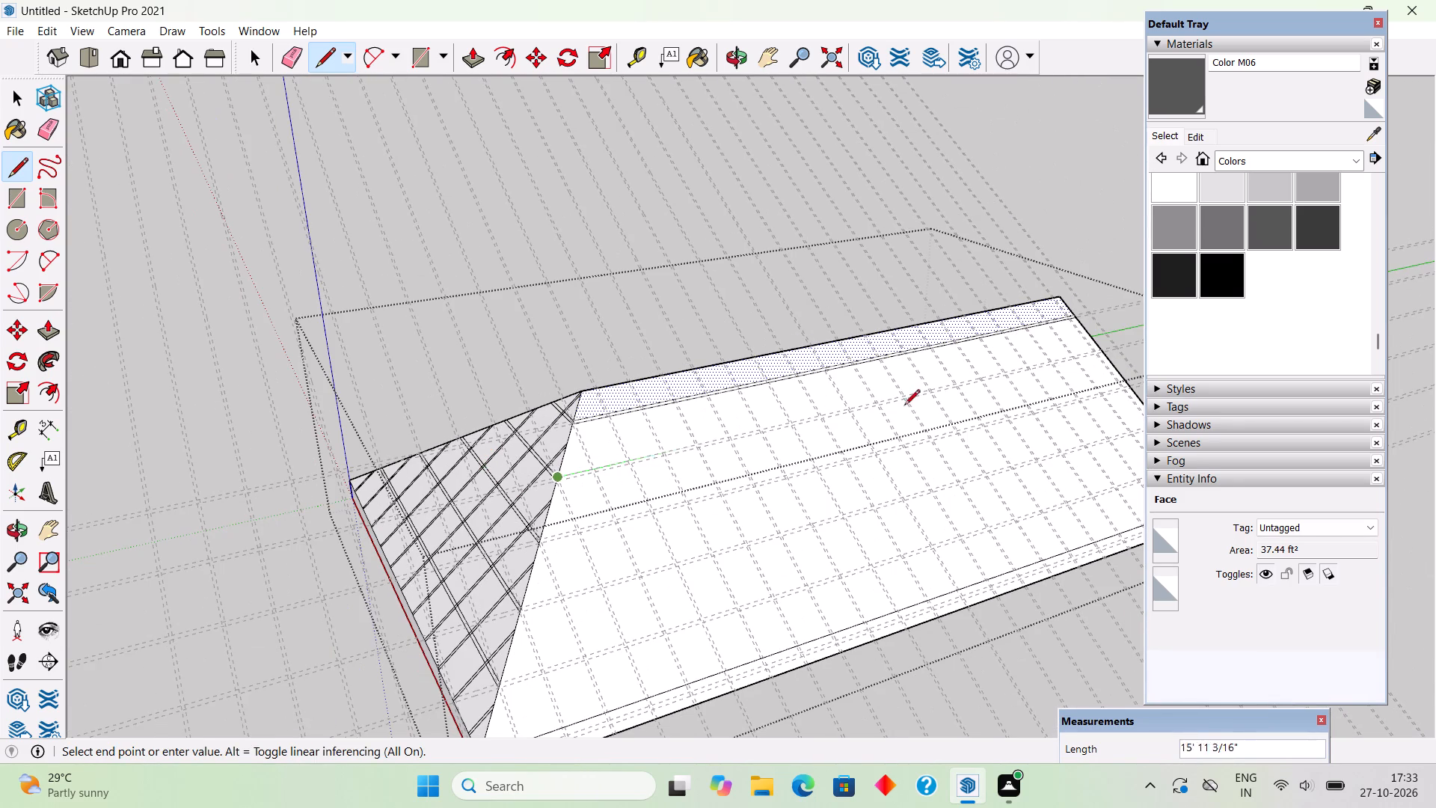
{"action": "scroll", "coordinate": [865, 402], "scroll_direction": "down", "scroll_amount": 4}
{"action": "scroll", "coordinate": [1019, 343], "scroll_direction": "up", "scroll_amount": 6}
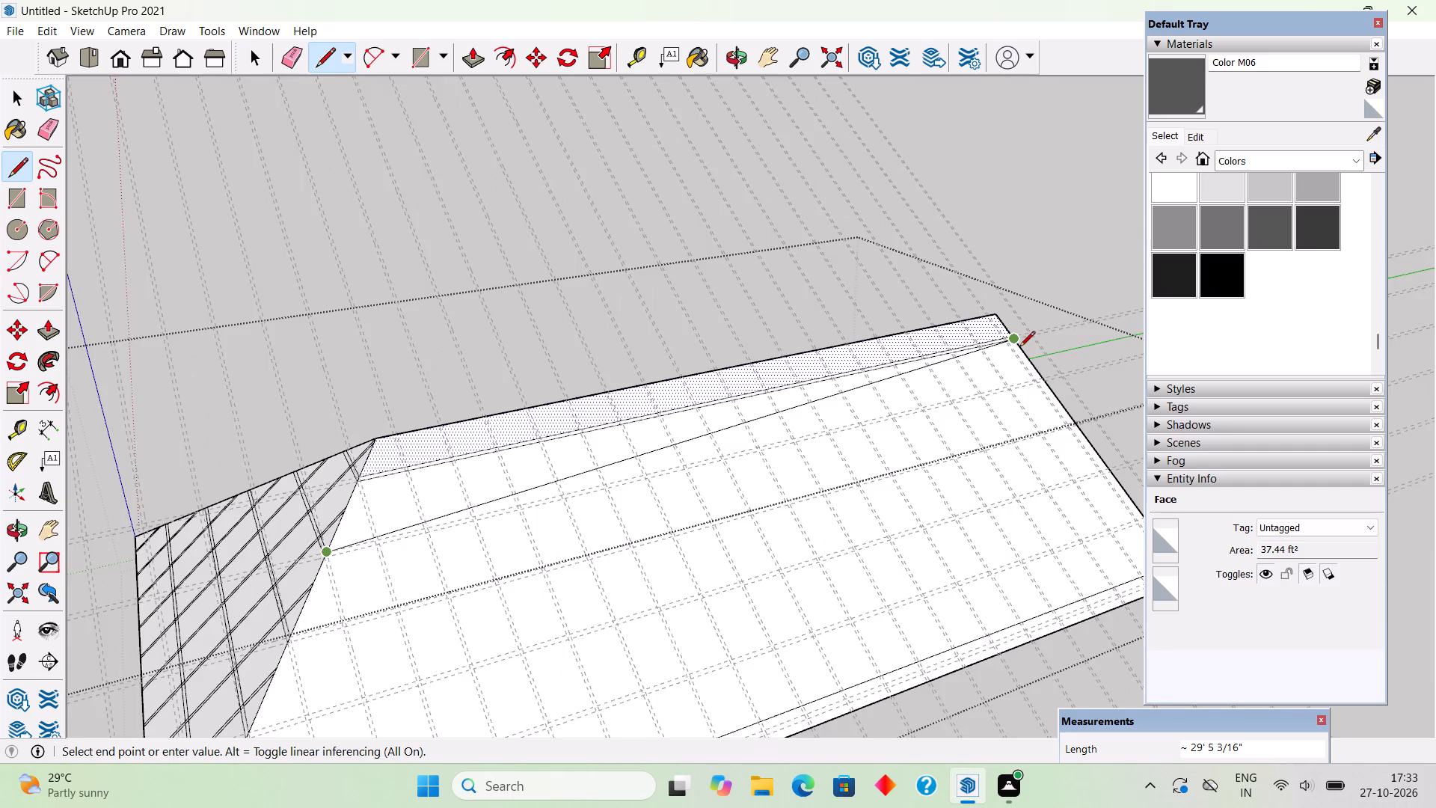
{"action": "scroll", "coordinate": [1016, 375], "scroll_direction": "up", "scroll_amount": 8}
{"action": "left_click", "coordinate": [1063, 381]}
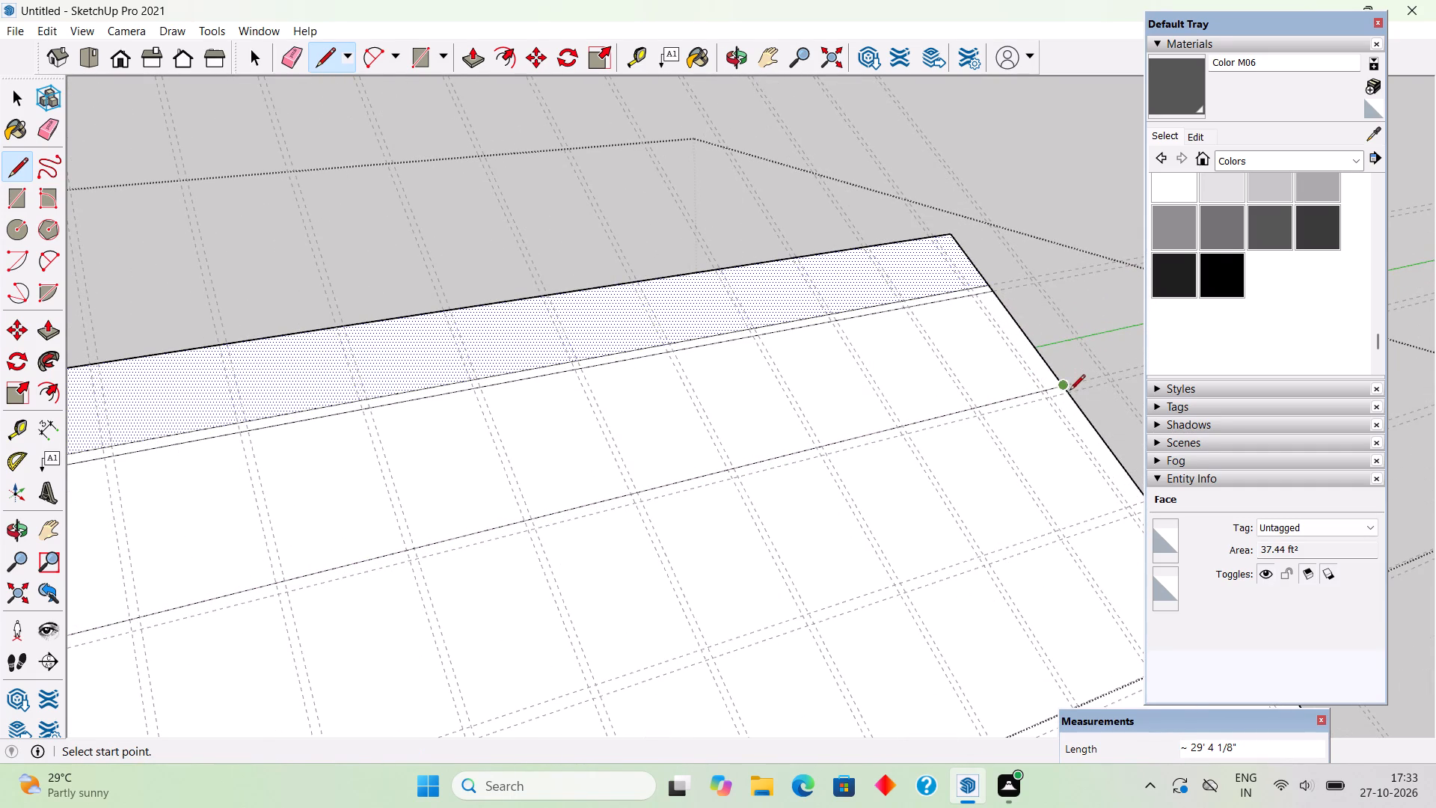
Draw a line about 29' 5" along the lower guide of the second ridge-parallel pair, from the far edge back to the hip edge.
{"action": "left_click", "coordinate": [1070, 397]}
{"action": "scroll", "coordinate": [951, 420], "scroll_direction": "down", "scroll_amount": 11}
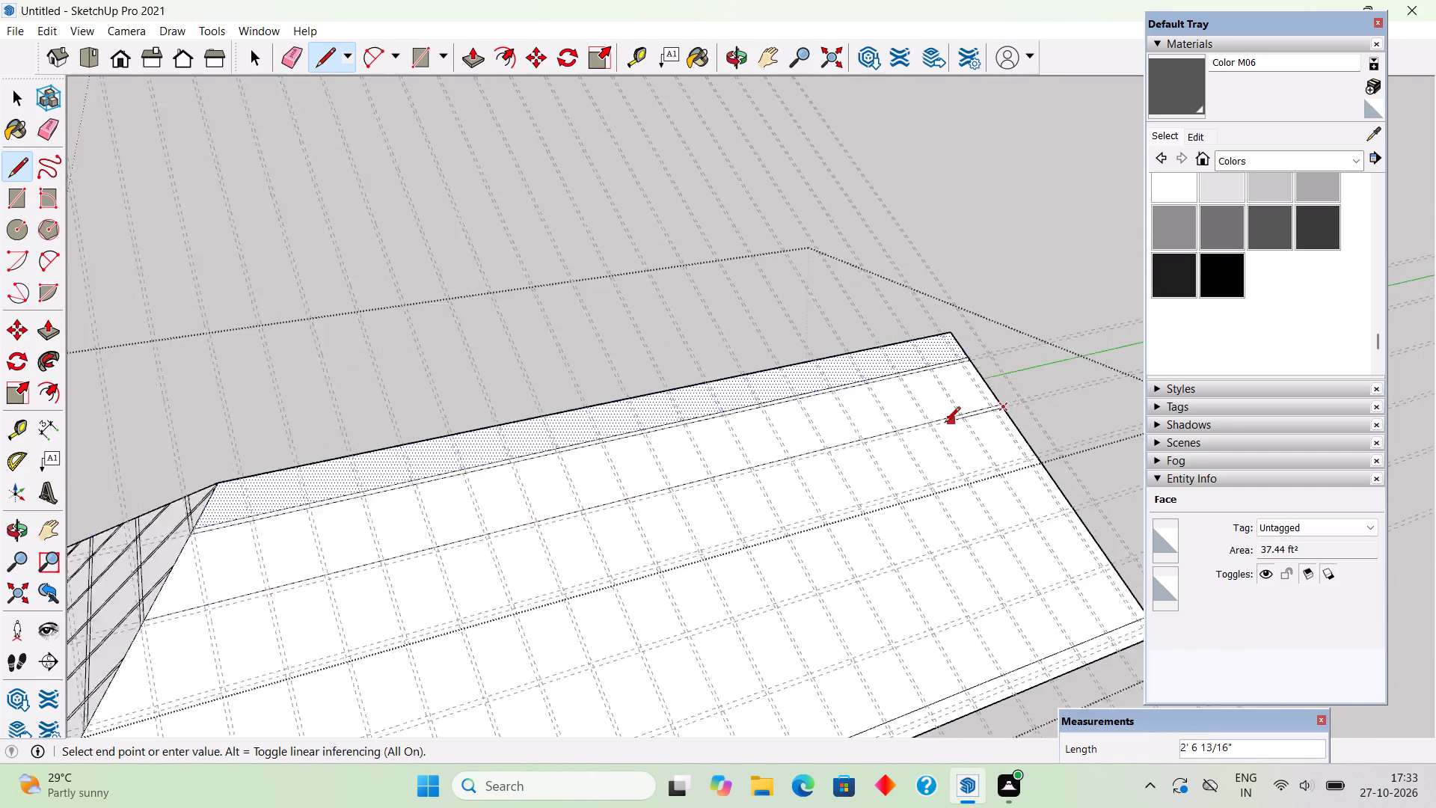
{"action": "scroll", "coordinate": [945, 423], "scroll_direction": "down", "scroll_amount": 3}
{"action": "scroll", "coordinate": [507, 547], "scroll_direction": "up", "scroll_amount": 17}
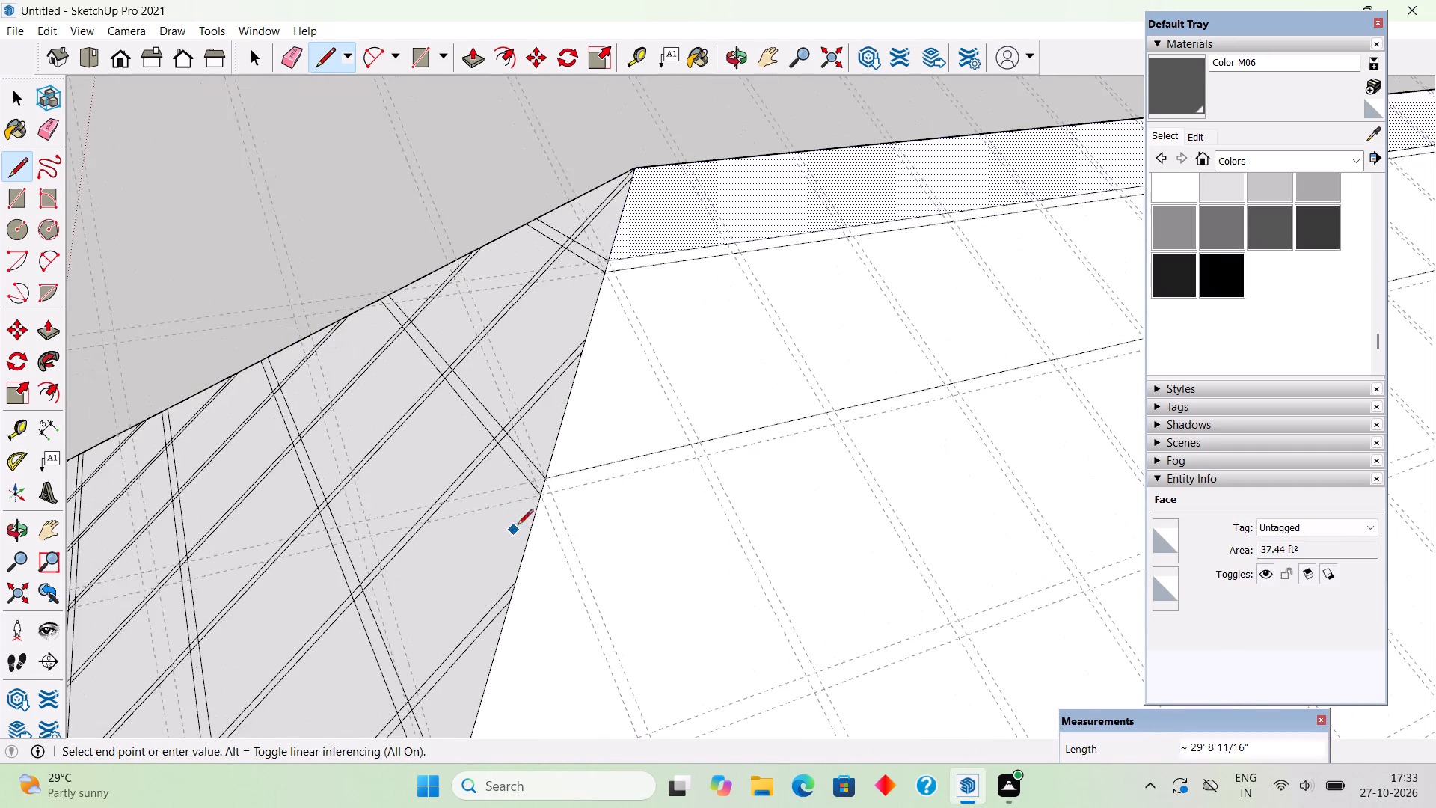
{"action": "scroll", "coordinate": [555, 503], "scroll_direction": "up", "scroll_amount": 4}
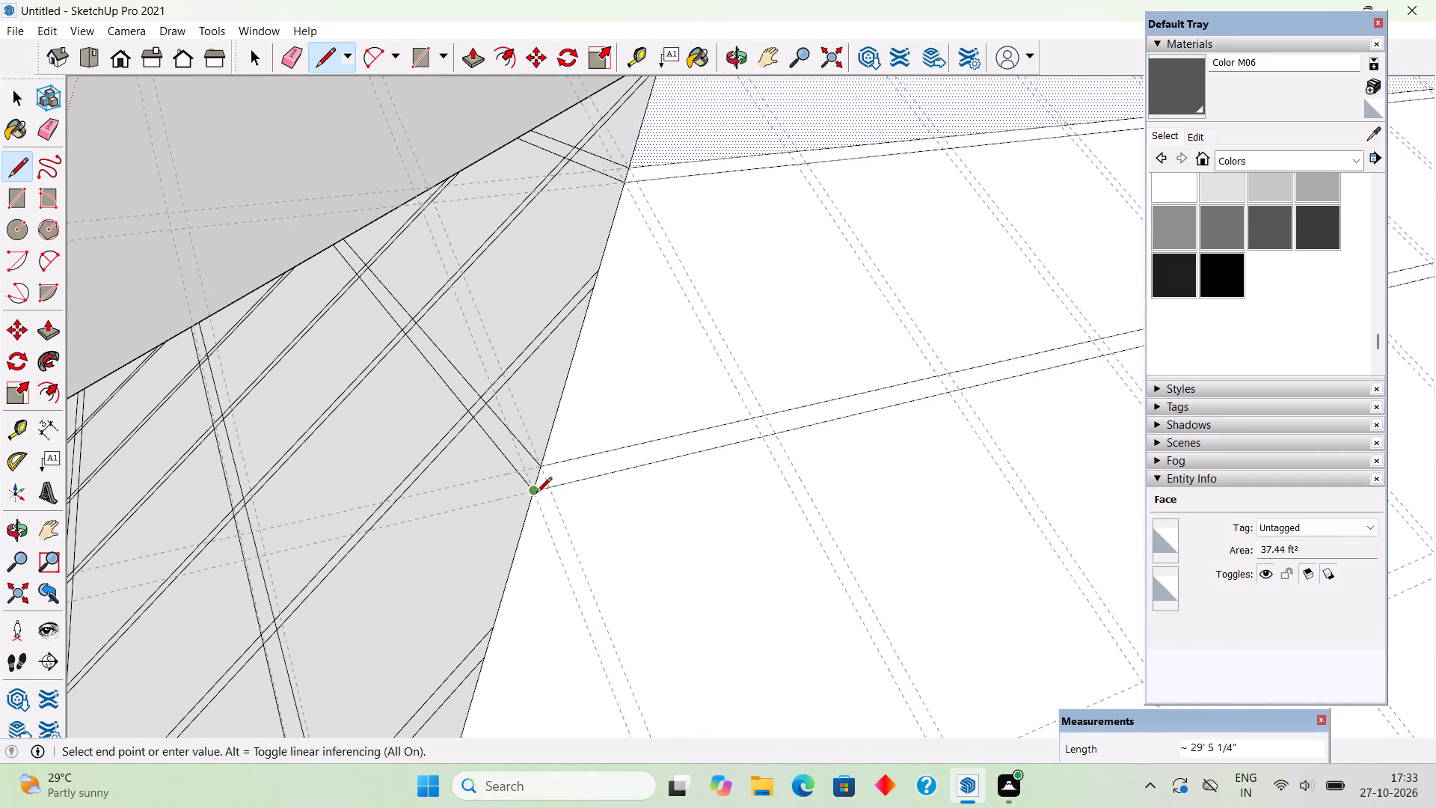
{"action": "left_click", "coordinate": [536, 494]}
Draw a line about 30' 10" along the upper guide of the third ridge-parallel pair, from the hip edge to the far edge.
{"action": "scroll", "coordinate": [443, 419], "scroll_direction": "down", "scroll_amount": 12}
{"action": "scroll", "coordinate": [417, 542], "scroll_direction": "up", "scroll_amount": 5}
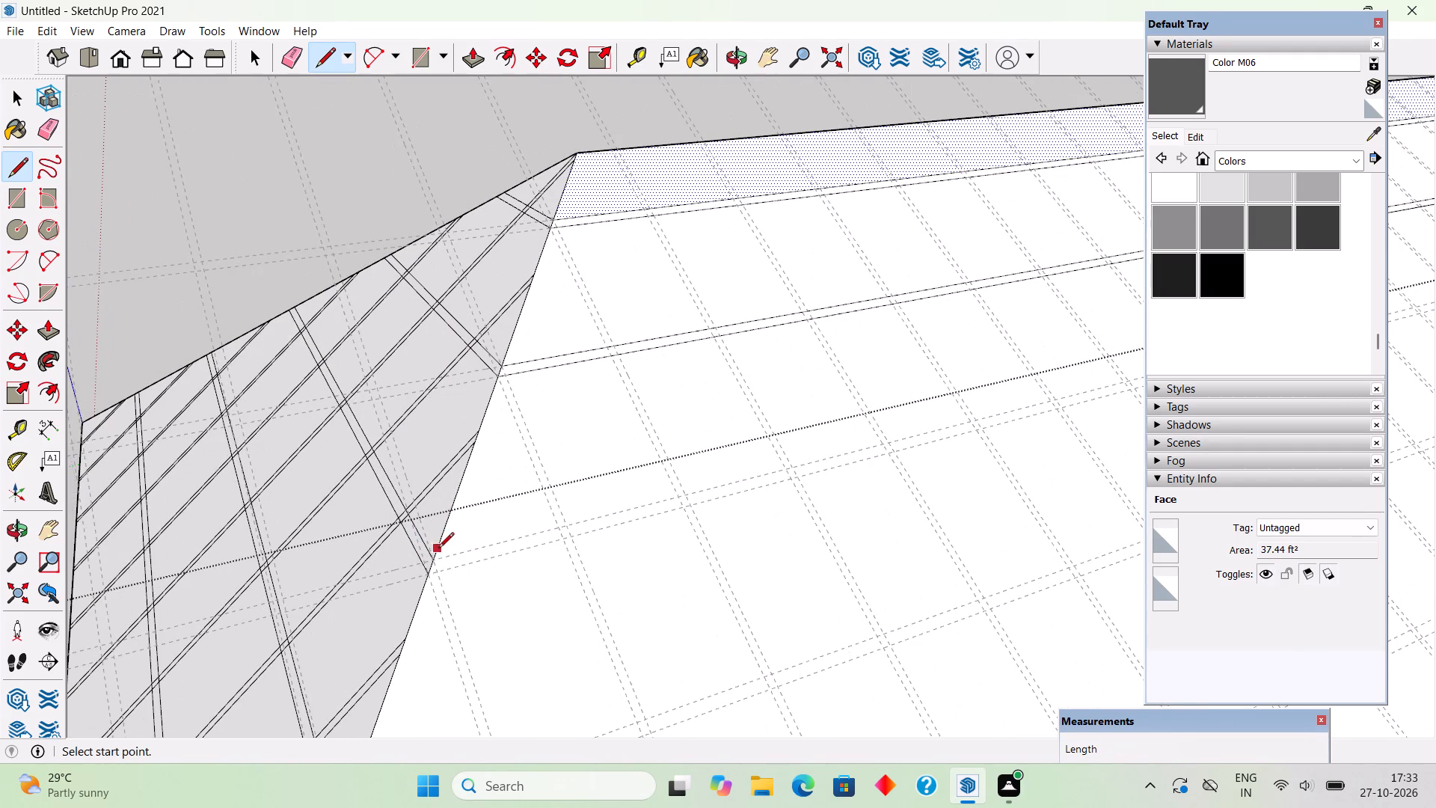
{"action": "left_click", "coordinate": [440, 563]}
{"action": "scroll", "coordinate": [491, 524], "scroll_direction": "down", "scroll_amount": 9}
{"action": "scroll", "coordinate": [388, 519], "scroll_direction": "down", "scroll_amount": 8}
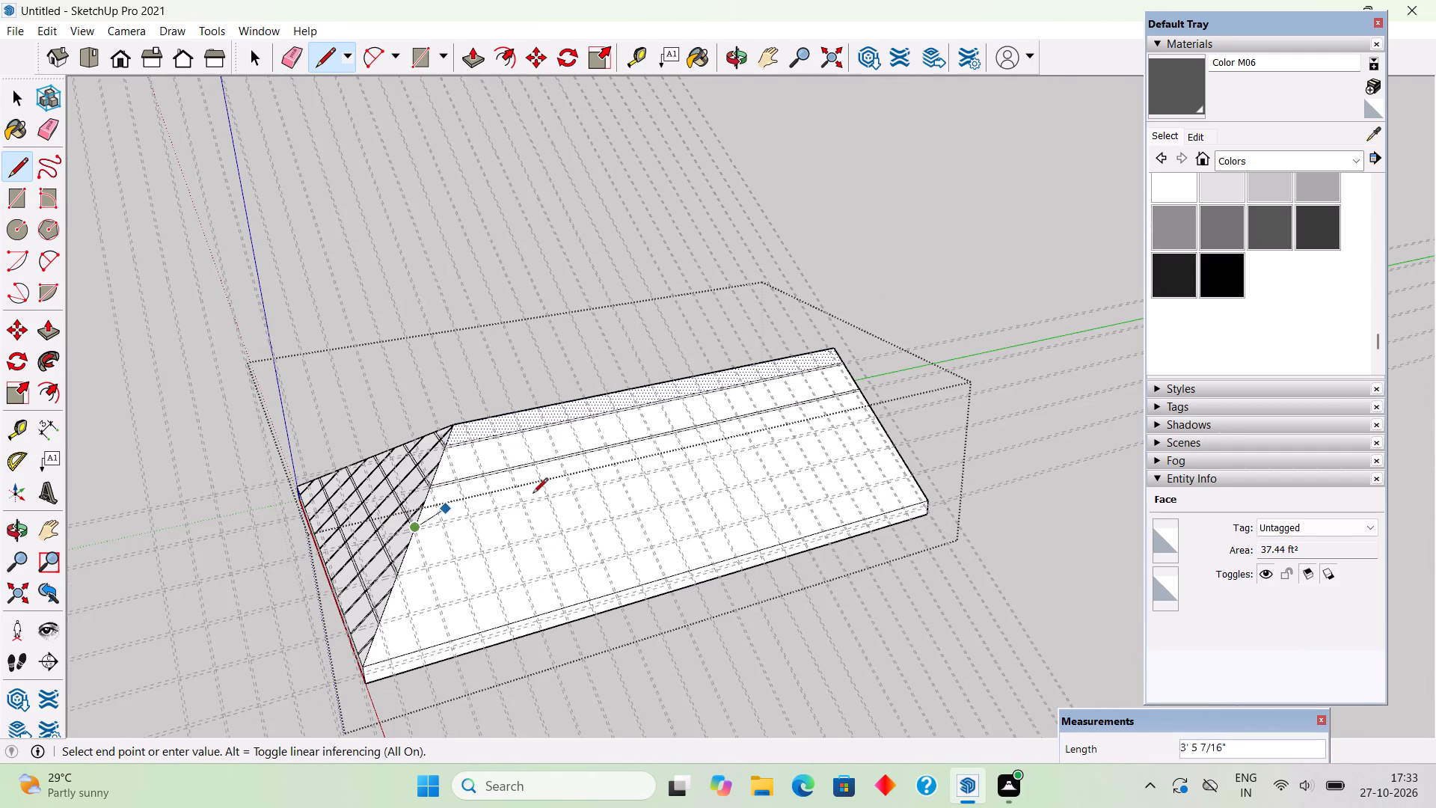
{"action": "scroll", "coordinate": [887, 417], "scroll_direction": "up", "scroll_amount": 14}
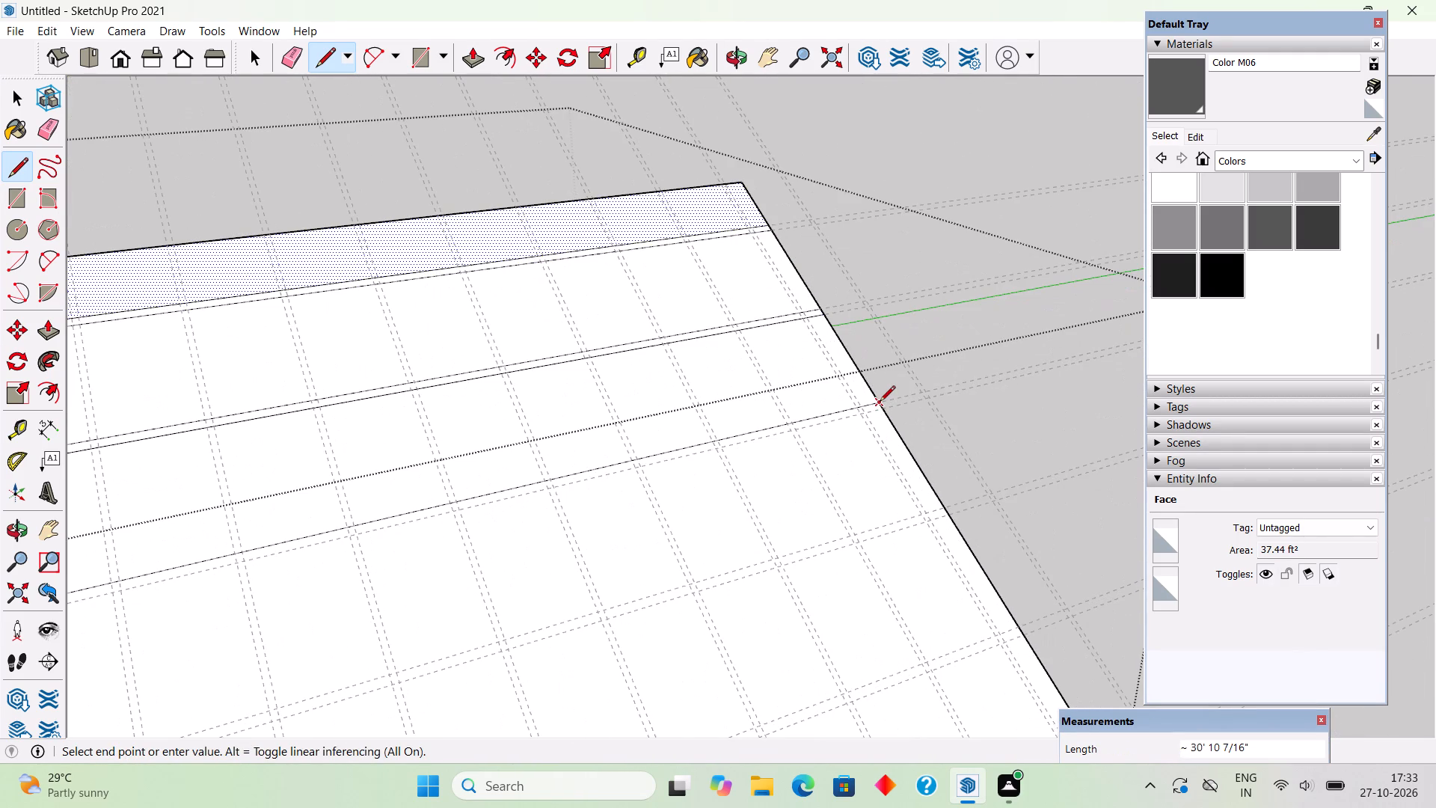
{"action": "left_click", "coordinate": [880, 403]}
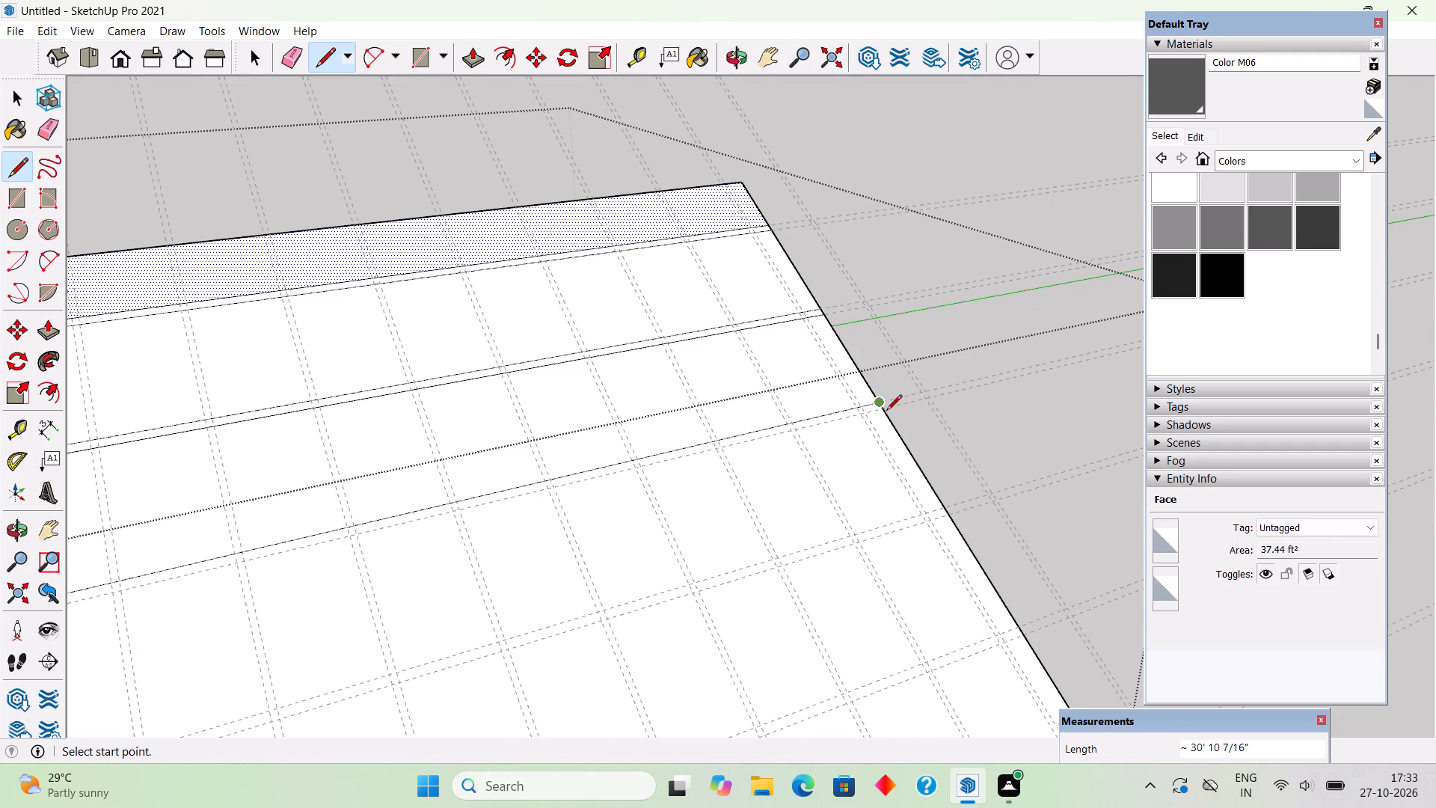
Draw a line about 31' along the lower guide of the third ridge-parallel pair, from the far edge back to the hip edge.
{"action": "scroll", "coordinate": [877, 414], "scroll_direction": "up", "scroll_amount": 10}
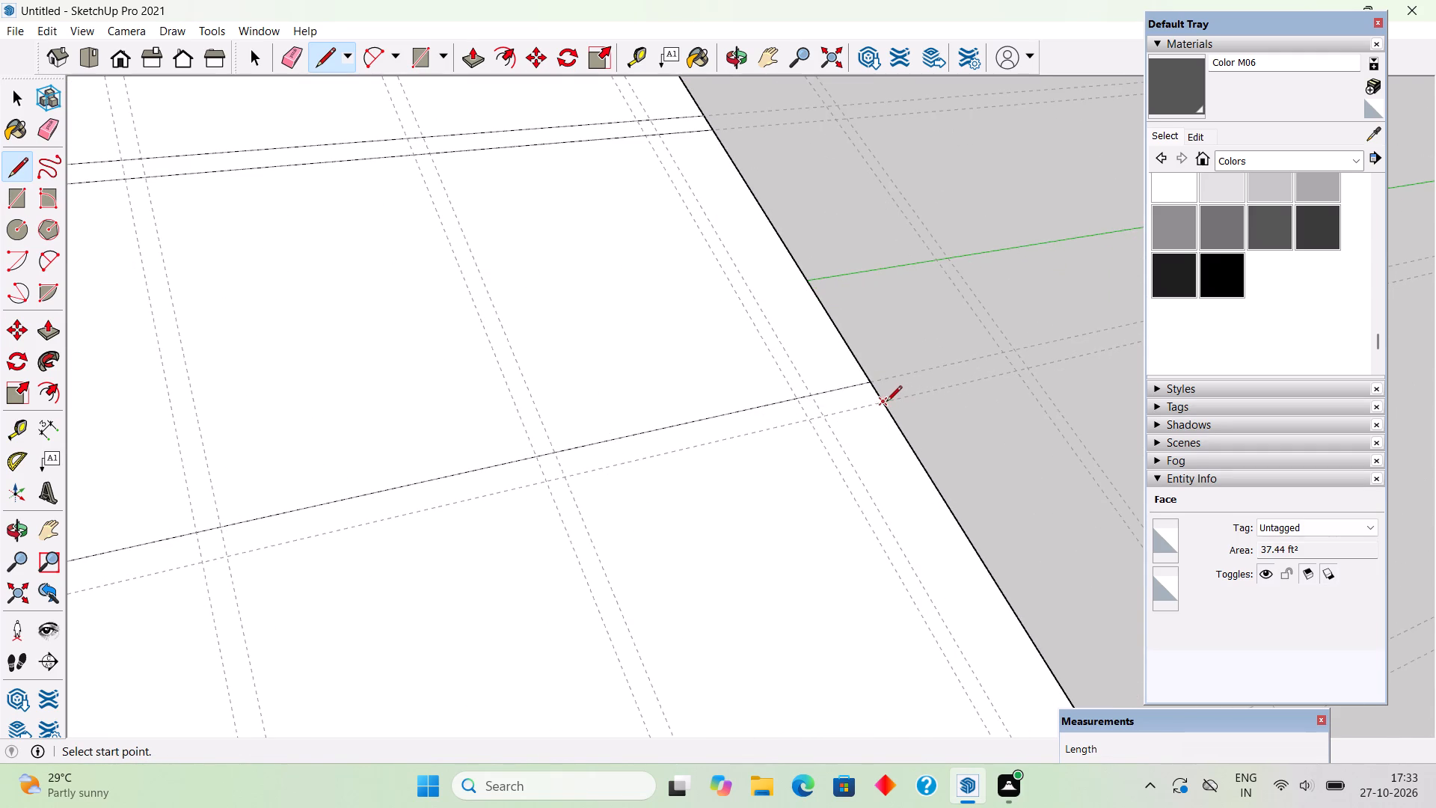
{"action": "left_click", "coordinate": [886, 403]}
{"action": "scroll", "coordinate": [883, 403], "scroll_direction": "down", "scroll_amount": 16}
{"action": "scroll", "coordinate": [796, 425], "scroll_direction": "down", "scroll_amount": 2}
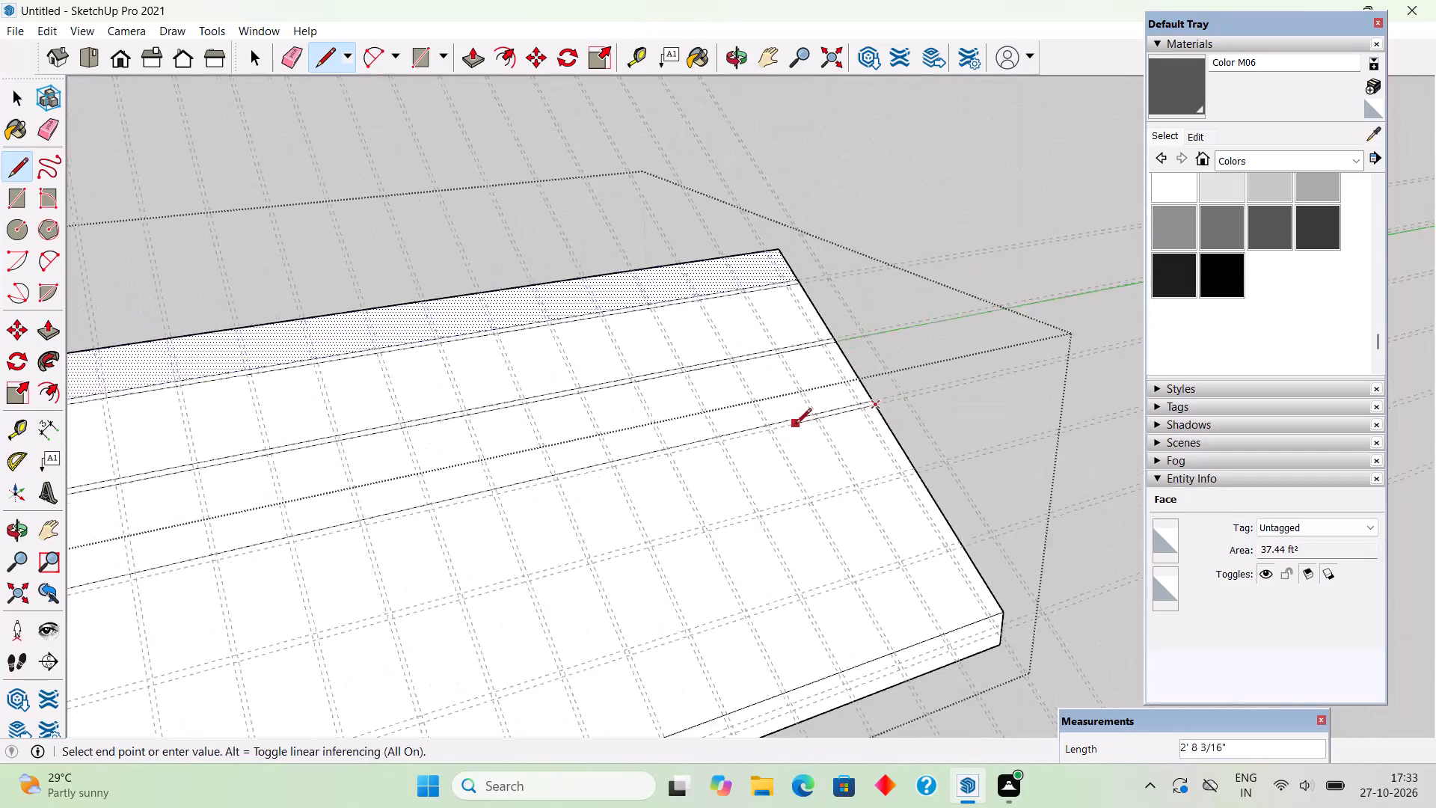
{"action": "scroll", "coordinate": [796, 425], "scroll_direction": "down", "scroll_amount": 4}
{"action": "scroll", "coordinate": [304, 549], "scroll_direction": "down", "scroll_amount": 5}
{"action": "scroll", "coordinate": [133, 576], "scroll_direction": "up", "scroll_amount": 5}
{"action": "scroll", "coordinate": [144, 602], "scroll_direction": "up", "scroll_amount": 17}
{"action": "left_click", "coordinate": [141, 572]}
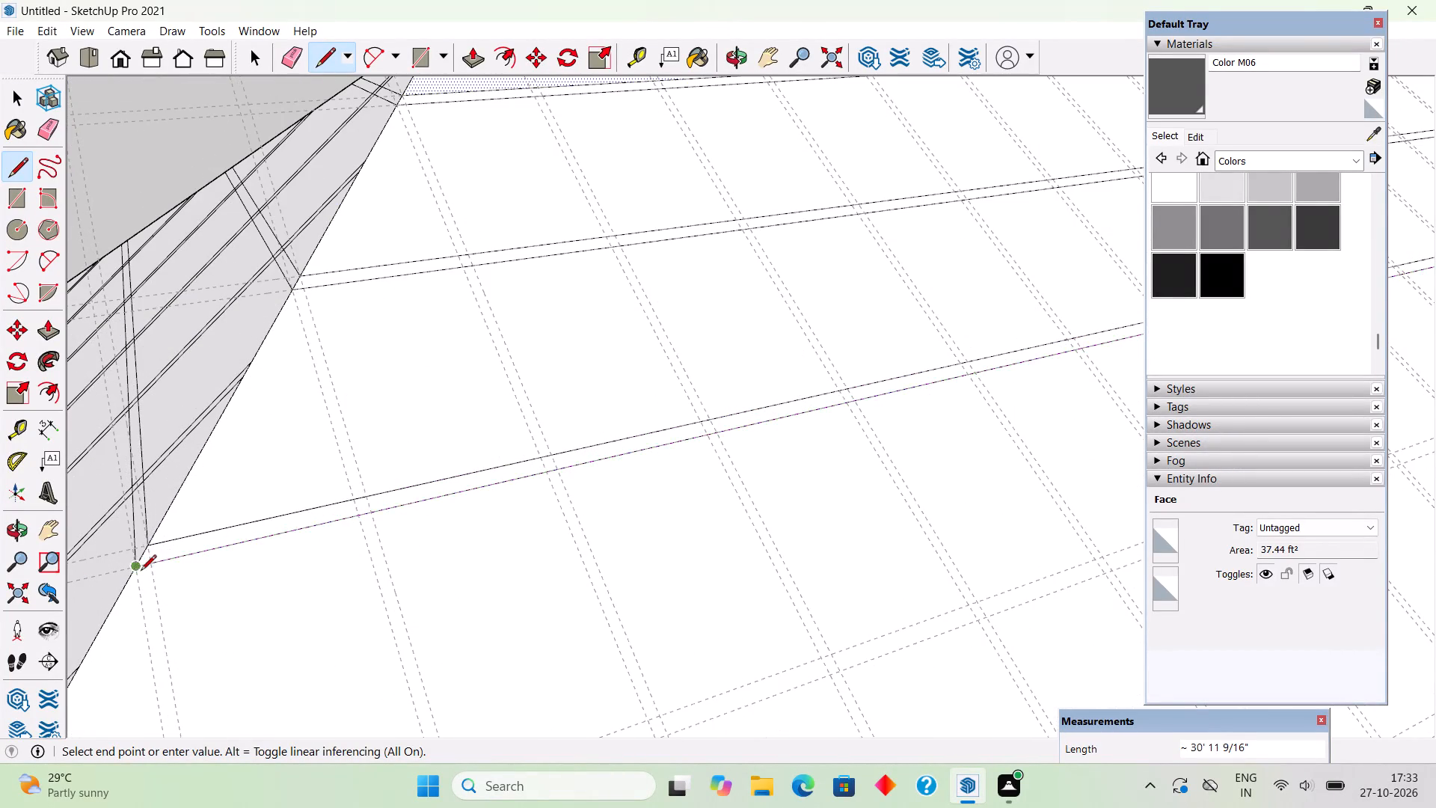
Draw a line along the upper guide of the fourth ridge-parallel pair, from the hip edge to the far edge.
{"action": "scroll", "coordinate": [636, 291], "scroll_direction": "down", "scroll_amount": 6}
{"action": "scroll", "coordinate": [702, 266], "scroll_direction": "down", "scroll_amount": 6}
{"action": "scroll", "coordinate": [773, 359], "scroll_direction": "down", "scroll_amount": 6}
{"action": "scroll", "coordinate": [569, 643], "scroll_direction": "up", "scroll_amount": 3}
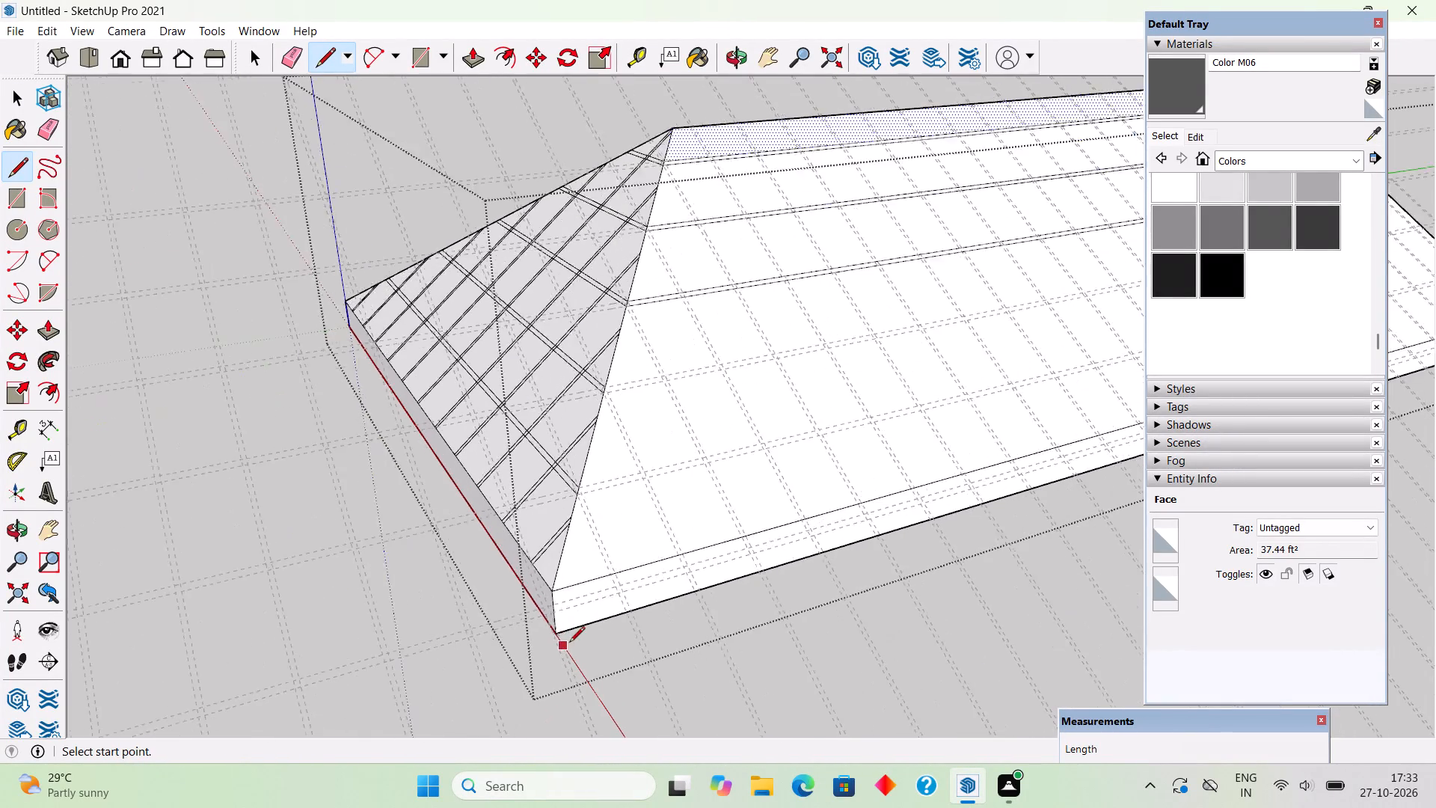
{"action": "scroll", "coordinate": [569, 643], "scroll_direction": "up", "scroll_amount": 4}
{"action": "scroll", "coordinate": [576, 510], "scroll_direction": "down", "scroll_amount": 5}
{"action": "scroll", "coordinate": [636, 221], "scroll_direction": "up", "scroll_amount": 5}
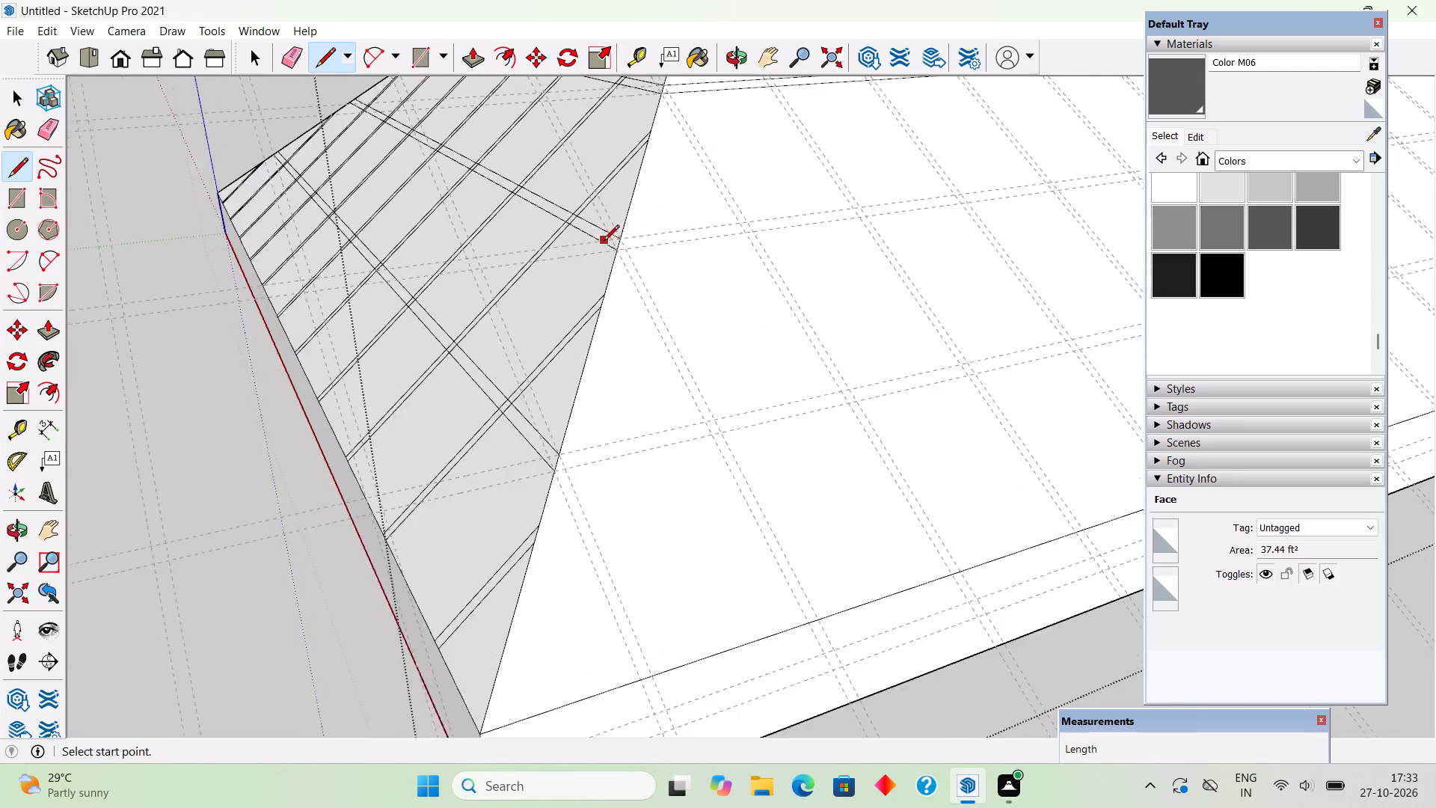
{"action": "scroll", "coordinate": [633, 235], "scroll_direction": "up", "scroll_amount": 5}
{"action": "left_click", "coordinate": [620, 243]}
{"action": "scroll", "coordinate": [488, 309], "scroll_direction": "down", "scroll_amount": 5}
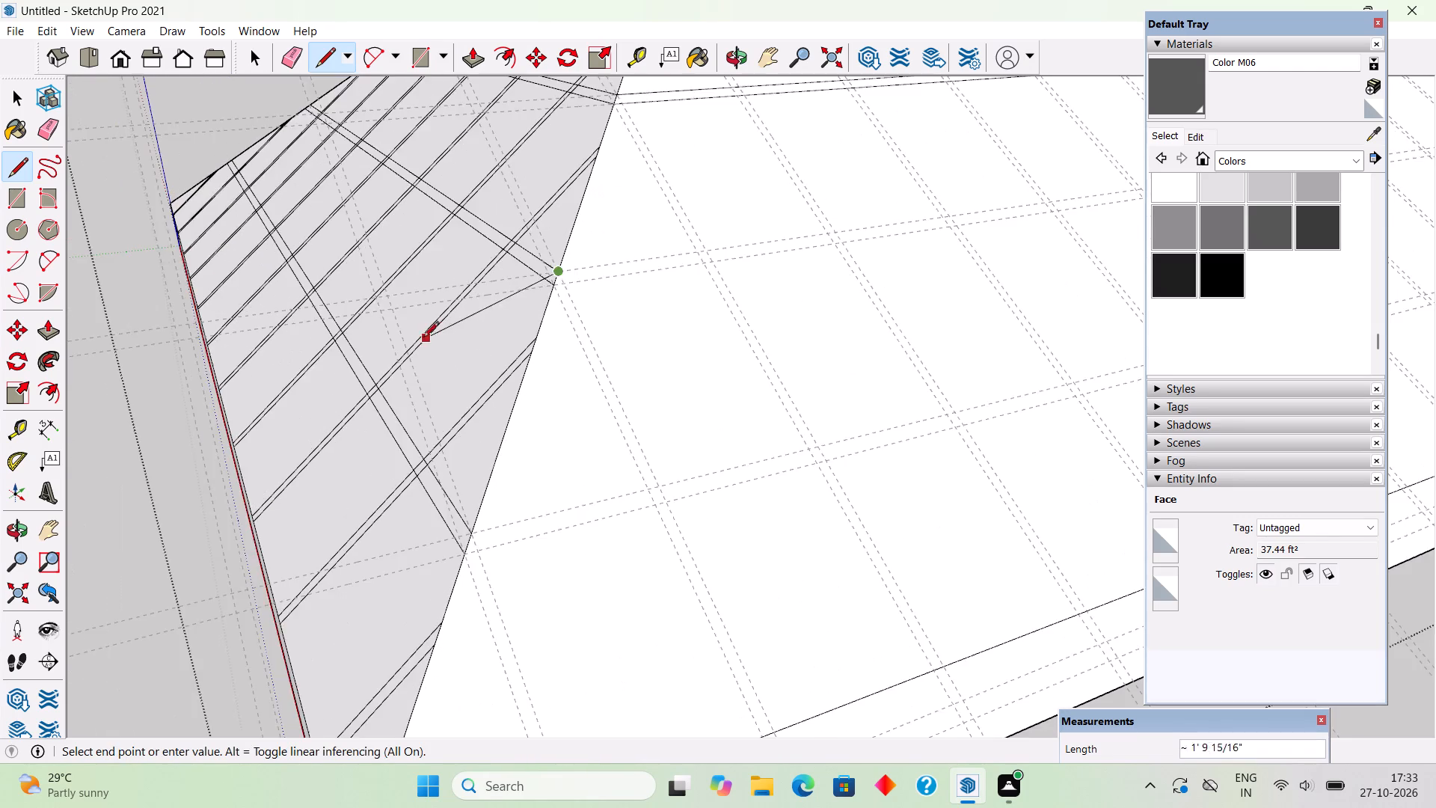
{"action": "scroll", "coordinate": [423, 338], "scroll_direction": "down", "scroll_amount": 11}
{"action": "scroll", "coordinate": [358, 367], "scroll_direction": "down", "scroll_amount": 2}
{"action": "scroll", "coordinate": [612, 291], "scroll_direction": "down", "scroll_amount": 4}
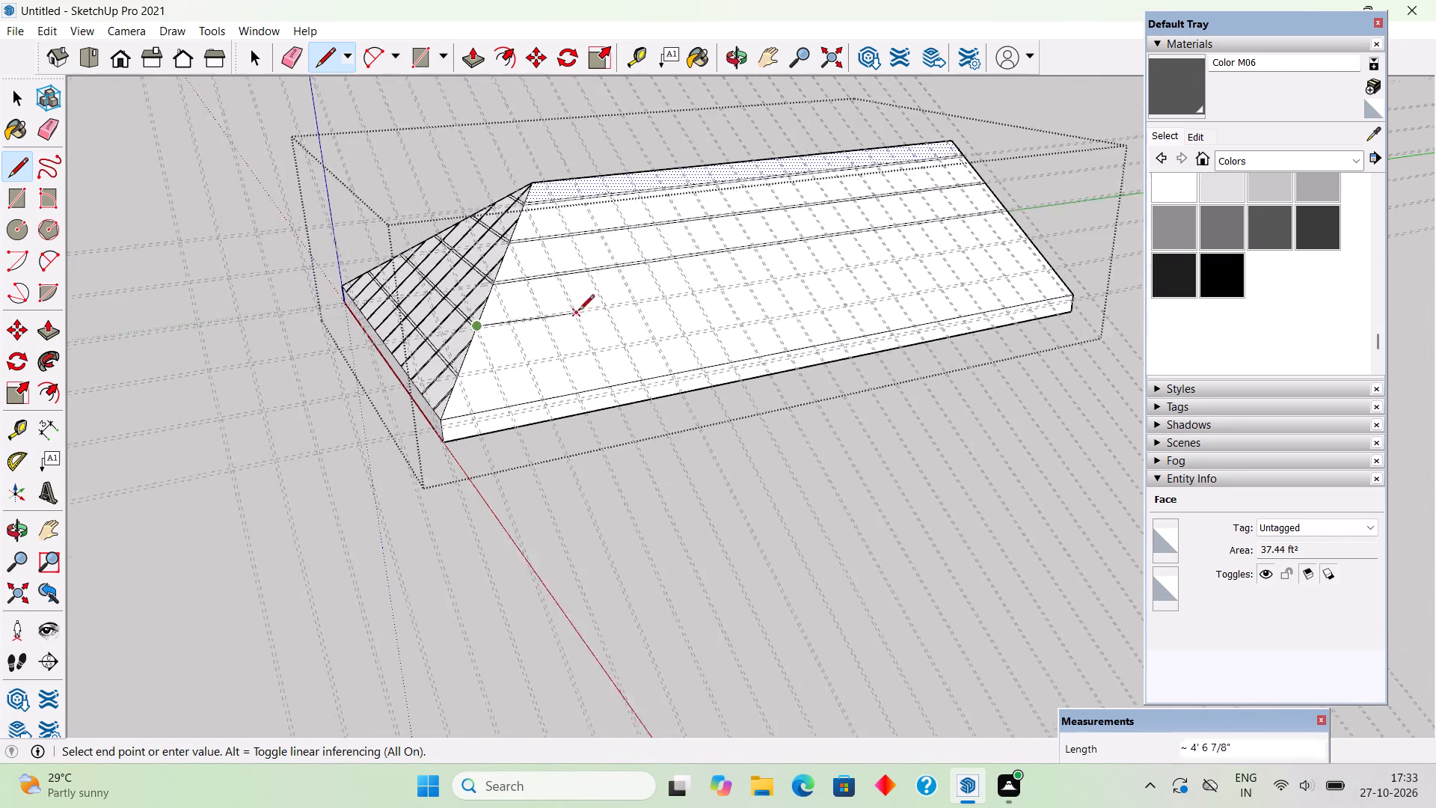
{"action": "scroll", "coordinate": [579, 311], "scroll_direction": "down", "scroll_amount": 1}
{"action": "scroll", "coordinate": [913, 231], "scroll_direction": "up", "scroll_amount": 9}
{"action": "scroll", "coordinate": [1046, 263], "scroll_direction": "up", "scroll_amount": 7}
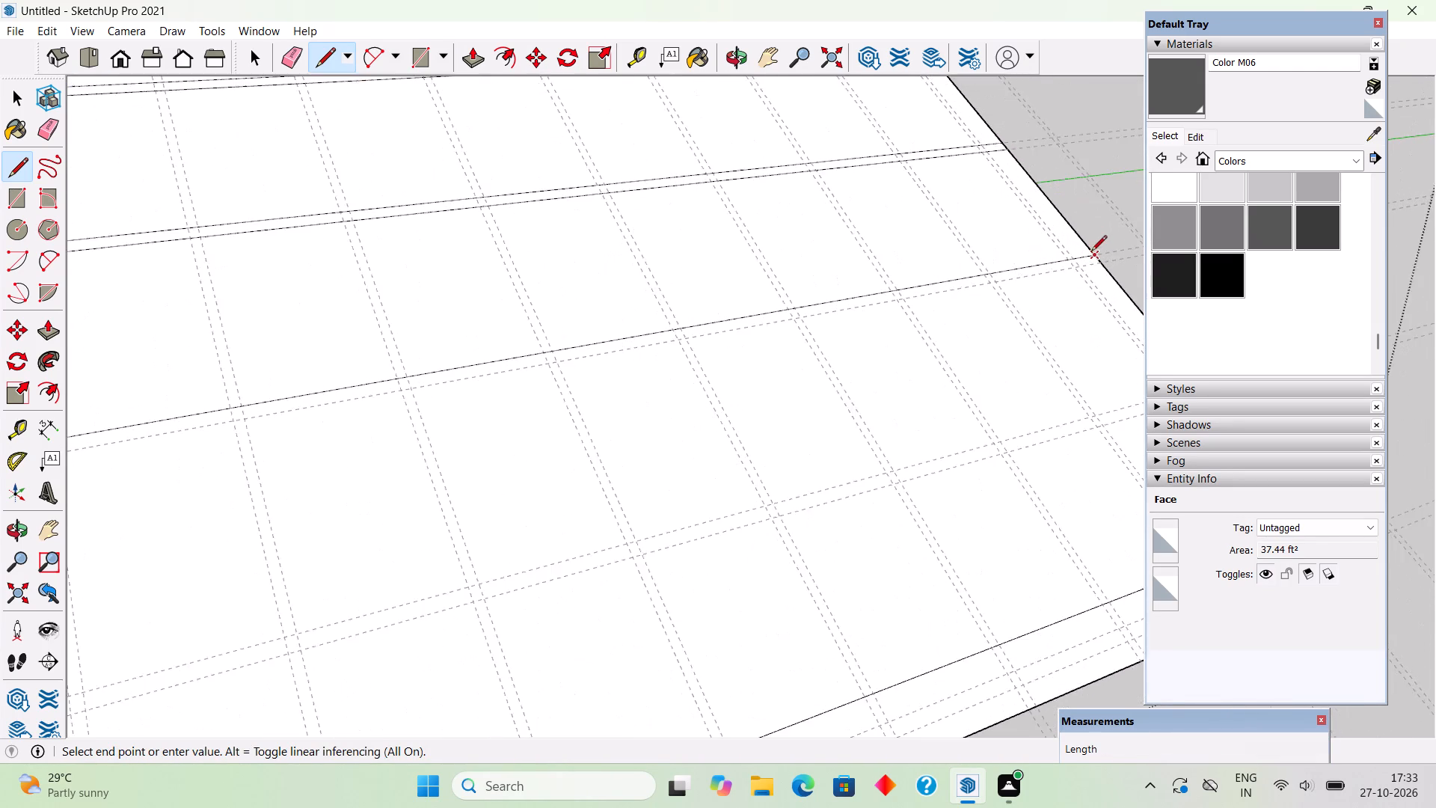
{"action": "left_click", "coordinate": [1096, 251]}
Draw a line about 32' 6" along the lower guide of the fourth ridge-parallel pair, from the far edge back to the hip edge.
{"action": "scroll", "coordinate": [1105, 266], "scroll_direction": "up", "scroll_amount": 5}
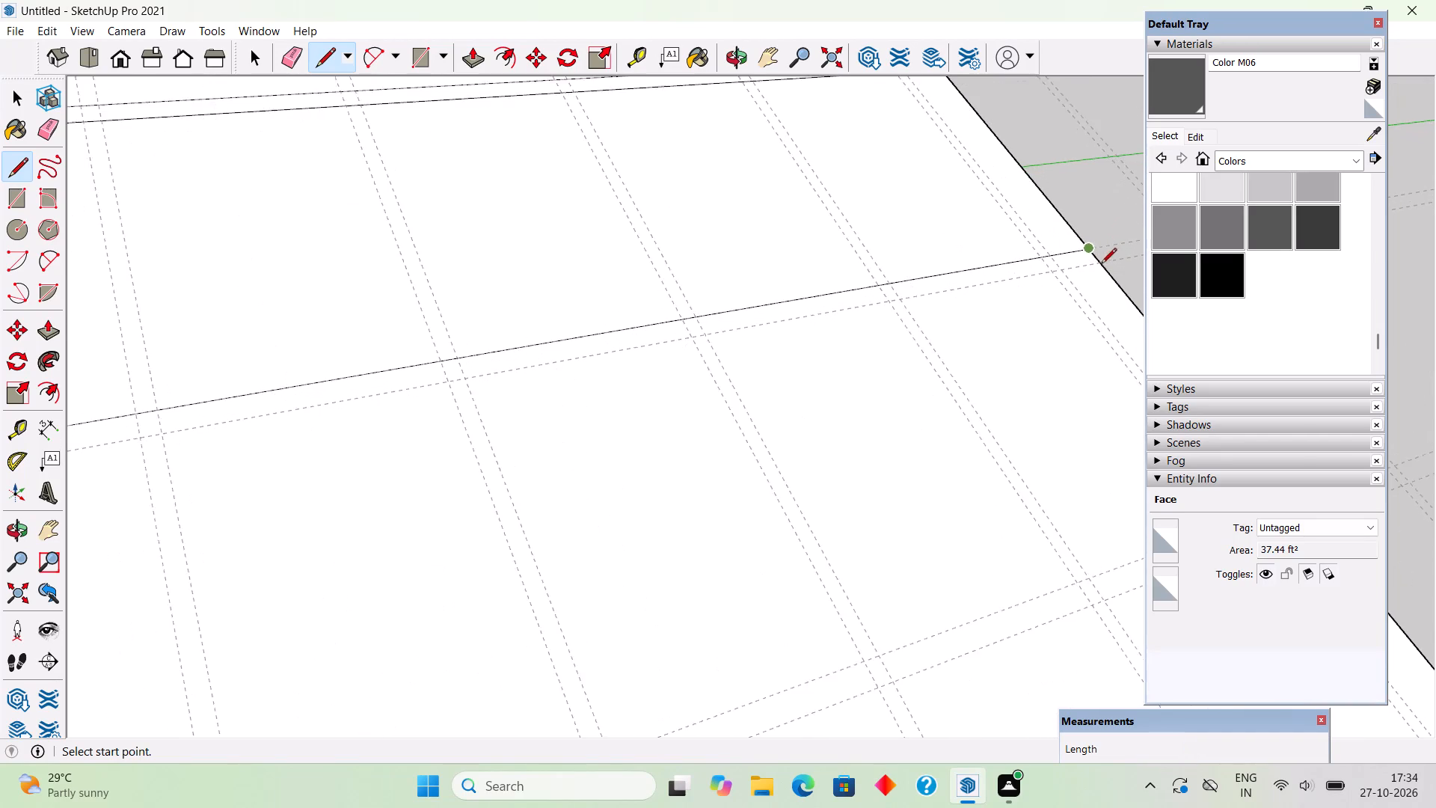
{"action": "scroll", "coordinate": [1093, 266], "scroll_direction": "up", "scroll_amount": 4}
{"action": "left_click", "coordinate": [1103, 258]}
{"action": "scroll", "coordinate": [1088, 263], "scroll_direction": "down", "scroll_amount": 6}
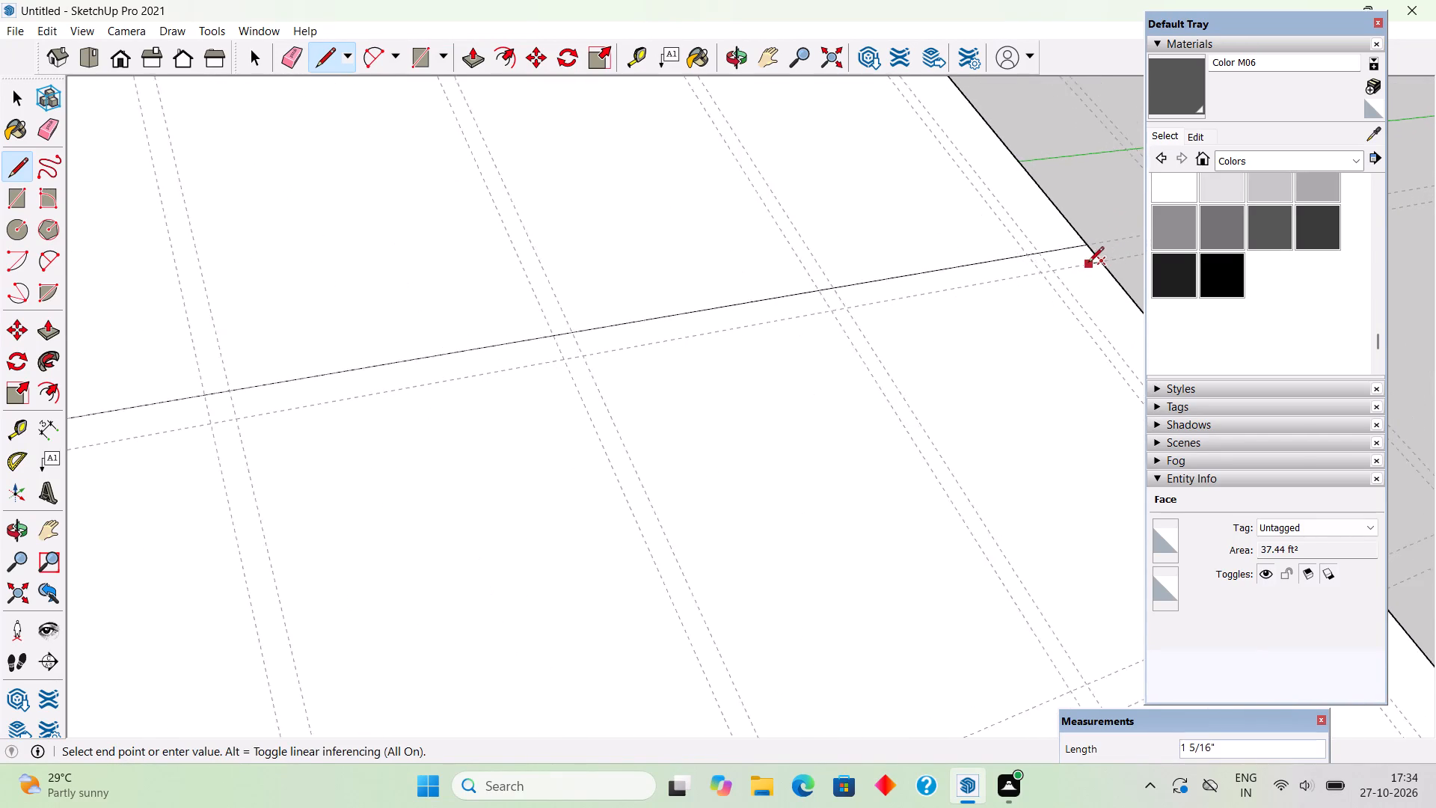
{"action": "scroll", "coordinate": [1078, 260], "scroll_direction": "down", "scroll_amount": 20}
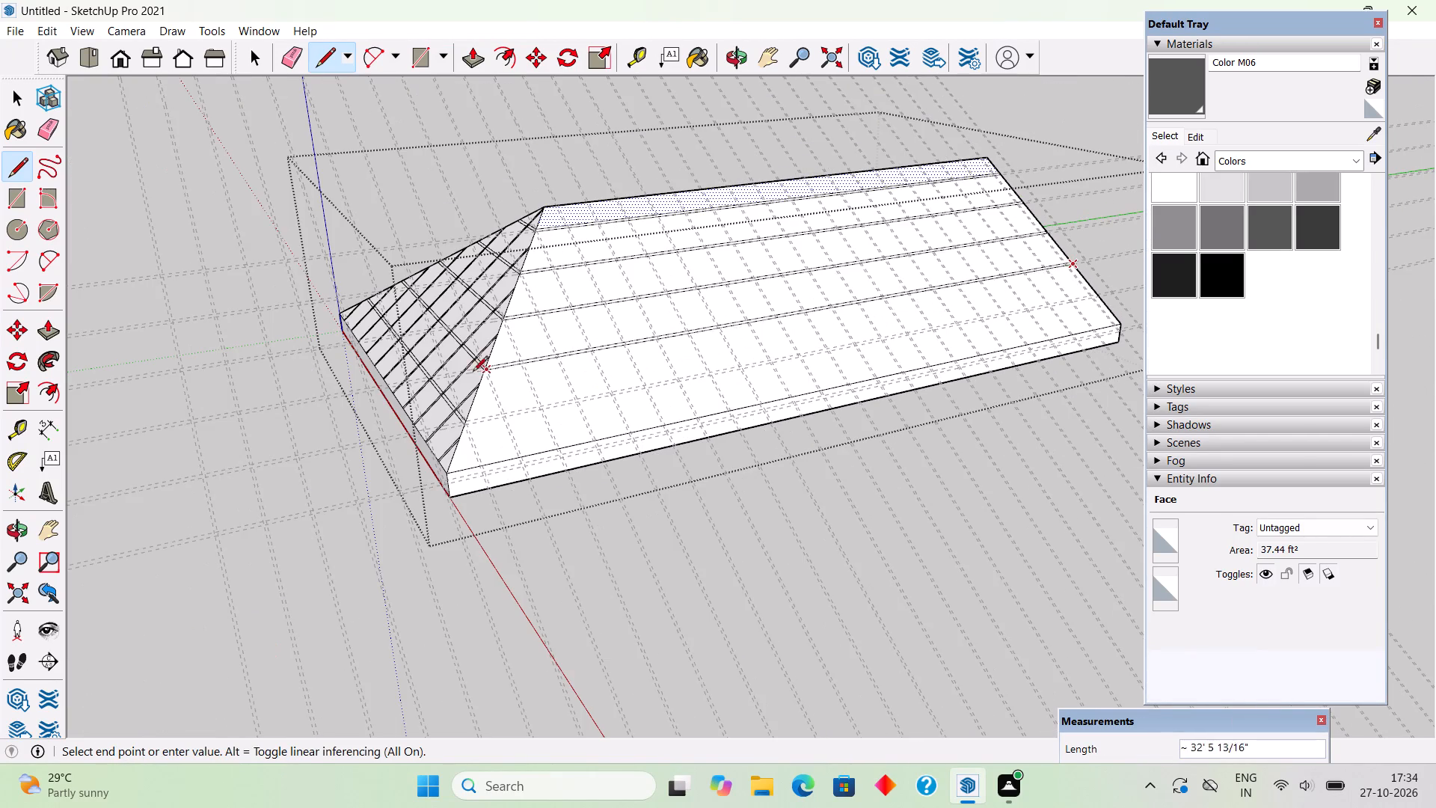
{"action": "scroll", "coordinate": [413, 391], "scroll_direction": "up", "scroll_amount": 5}
{"action": "scroll", "coordinate": [515, 385], "scroll_direction": "up", "scroll_amount": 11}
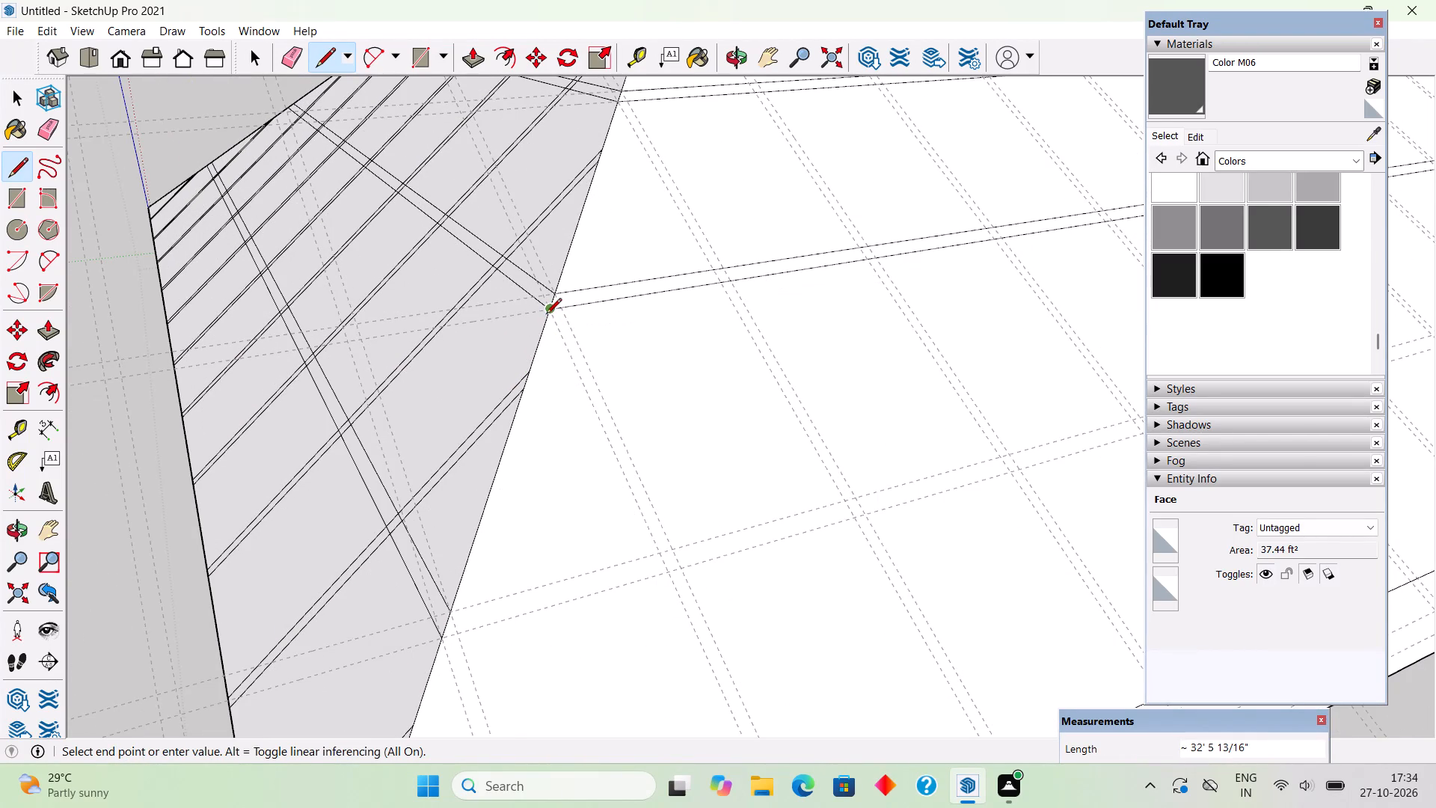
{"action": "left_click", "coordinate": [545, 315]}
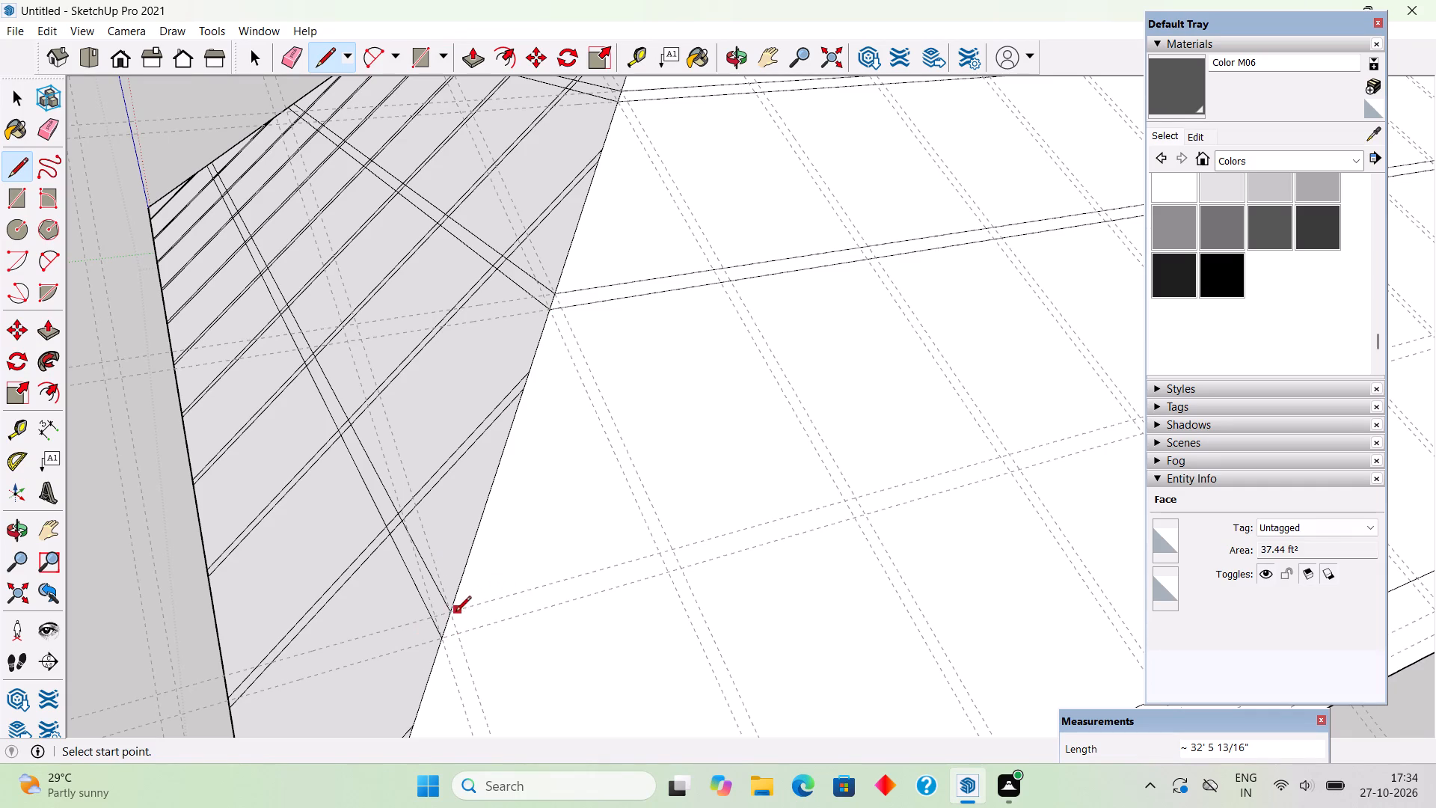
Draw a line about 33' 11" along the upper guide of the fifth ridge-parallel pair, from the hip edge to the far edge.
{"action": "left_click", "coordinate": [455, 613]}
{"action": "scroll", "coordinate": [306, 611], "scroll_direction": "down", "scroll_amount": 17}
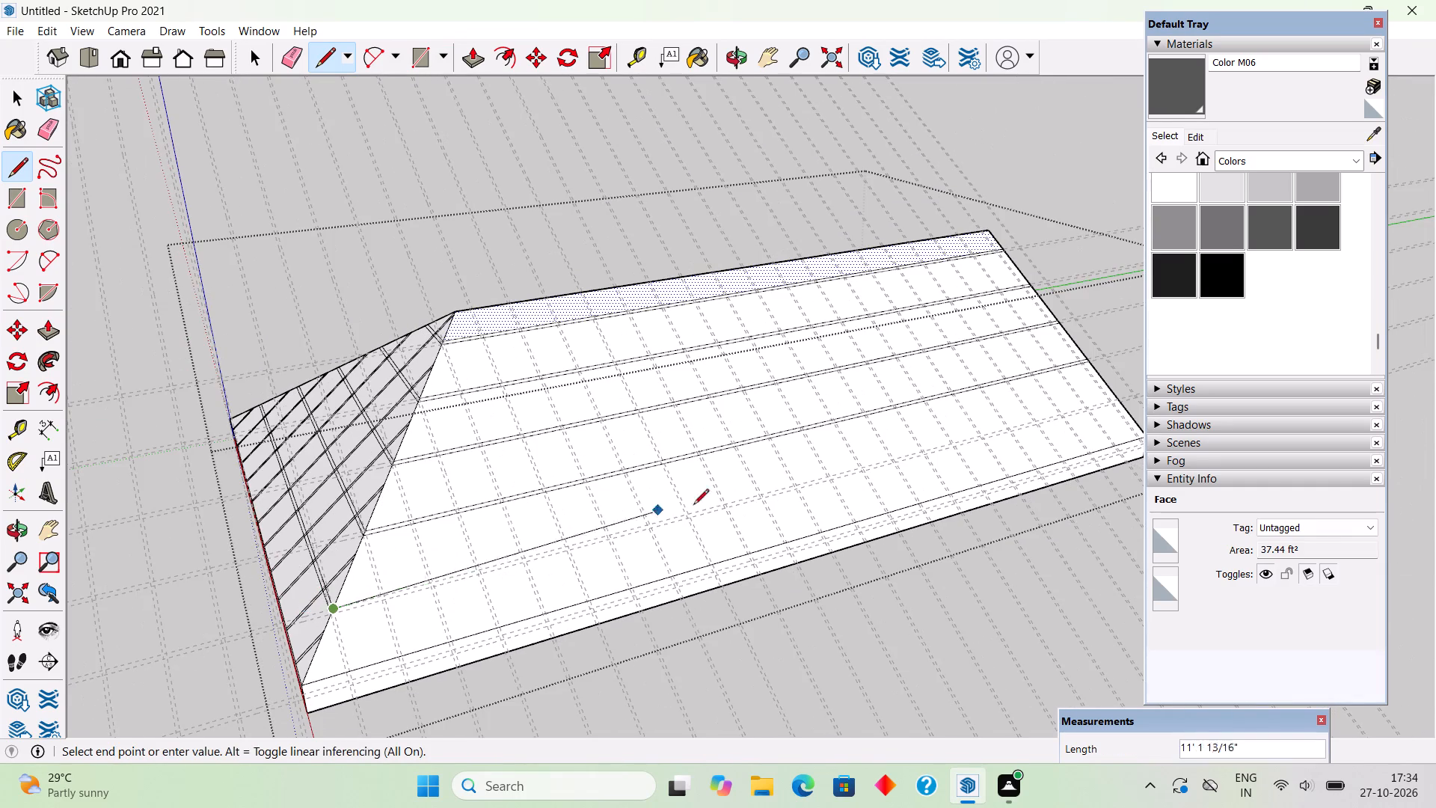
{"action": "scroll", "coordinate": [950, 447], "scroll_direction": "down", "scroll_amount": 3}
{"action": "scroll", "coordinate": [1049, 421], "scroll_direction": "up", "scroll_amount": 9}
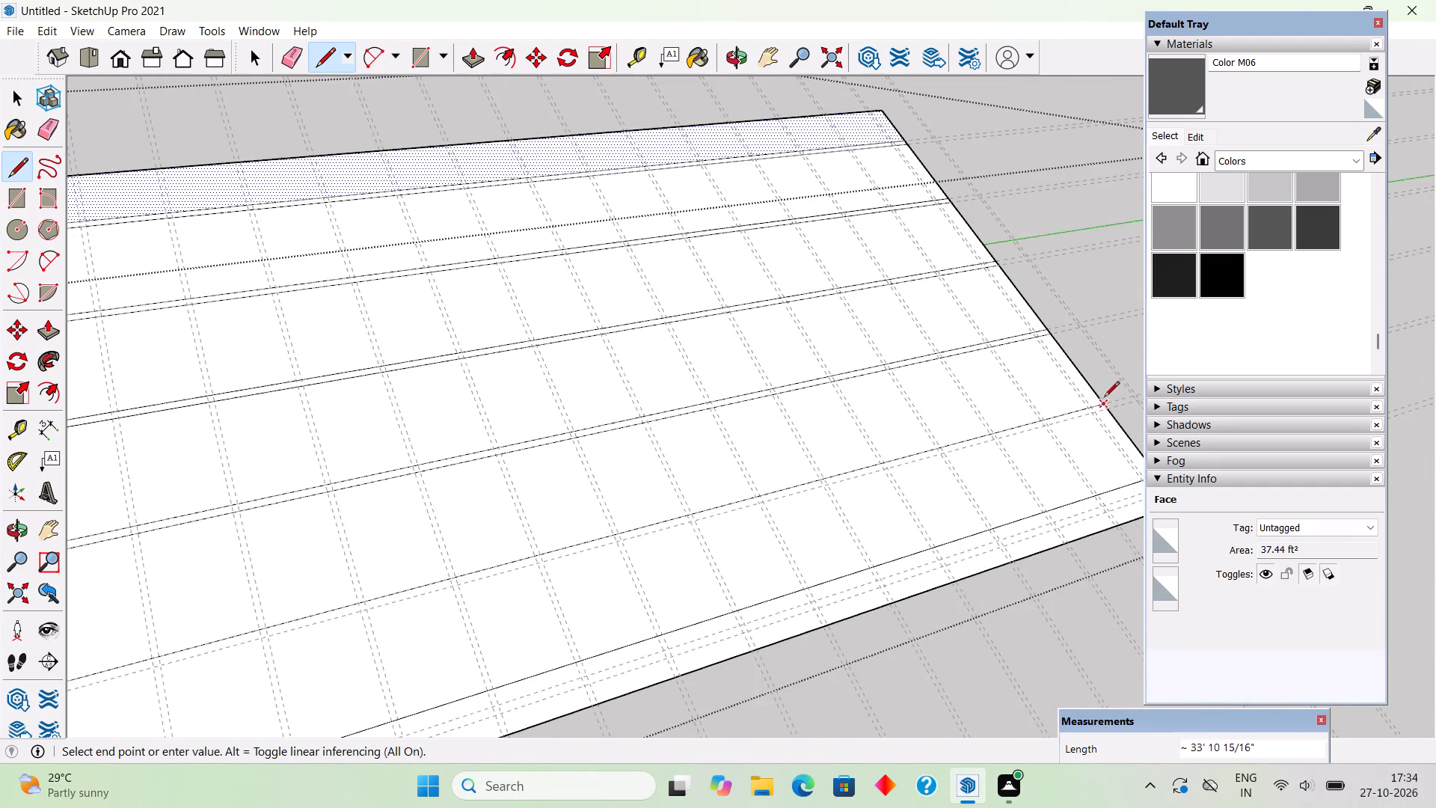
{"action": "scroll", "coordinate": [1114, 394], "scroll_direction": "up", "scroll_amount": 8}
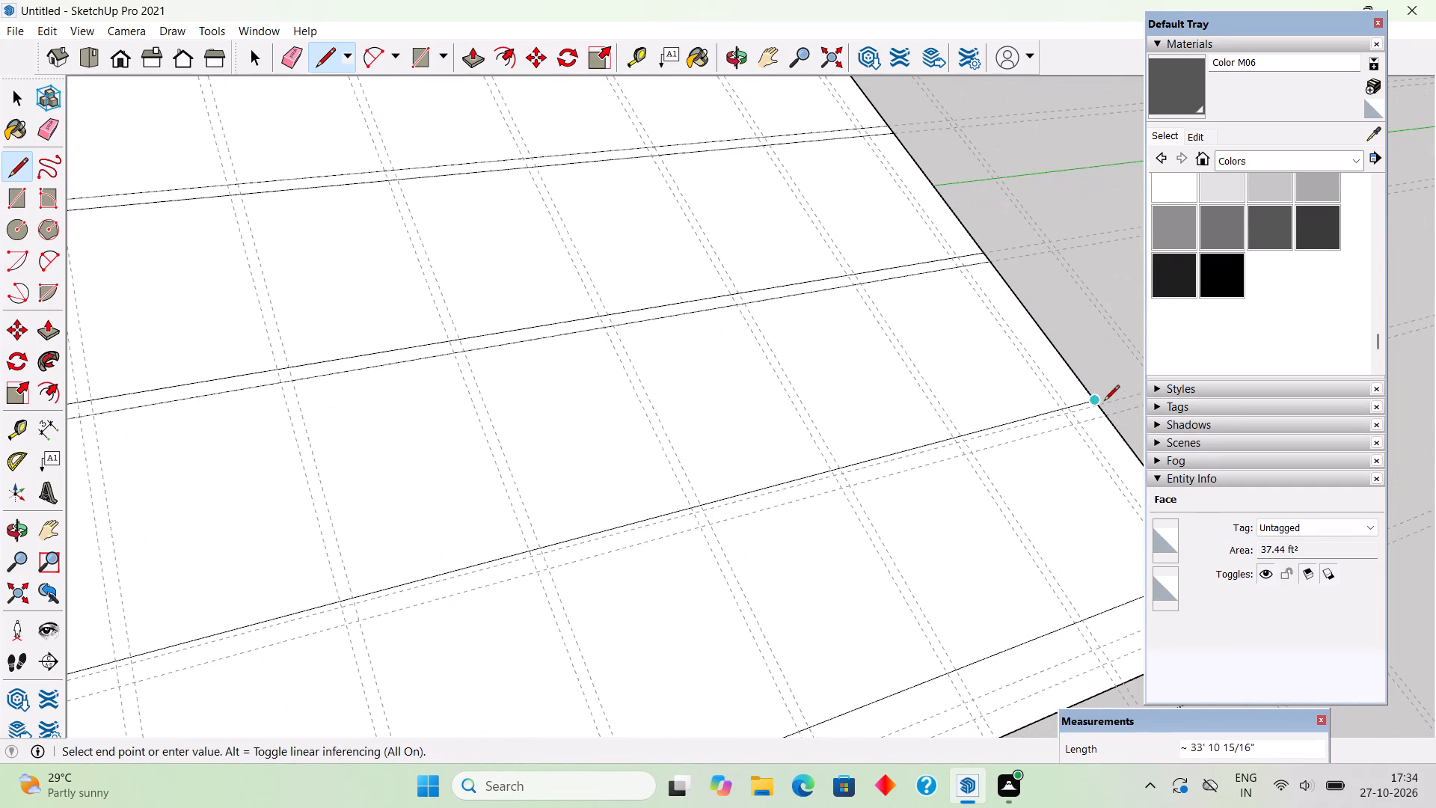
{"action": "scroll", "coordinate": [1102, 402], "scroll_direction": "up", "scroll_amount": 9}
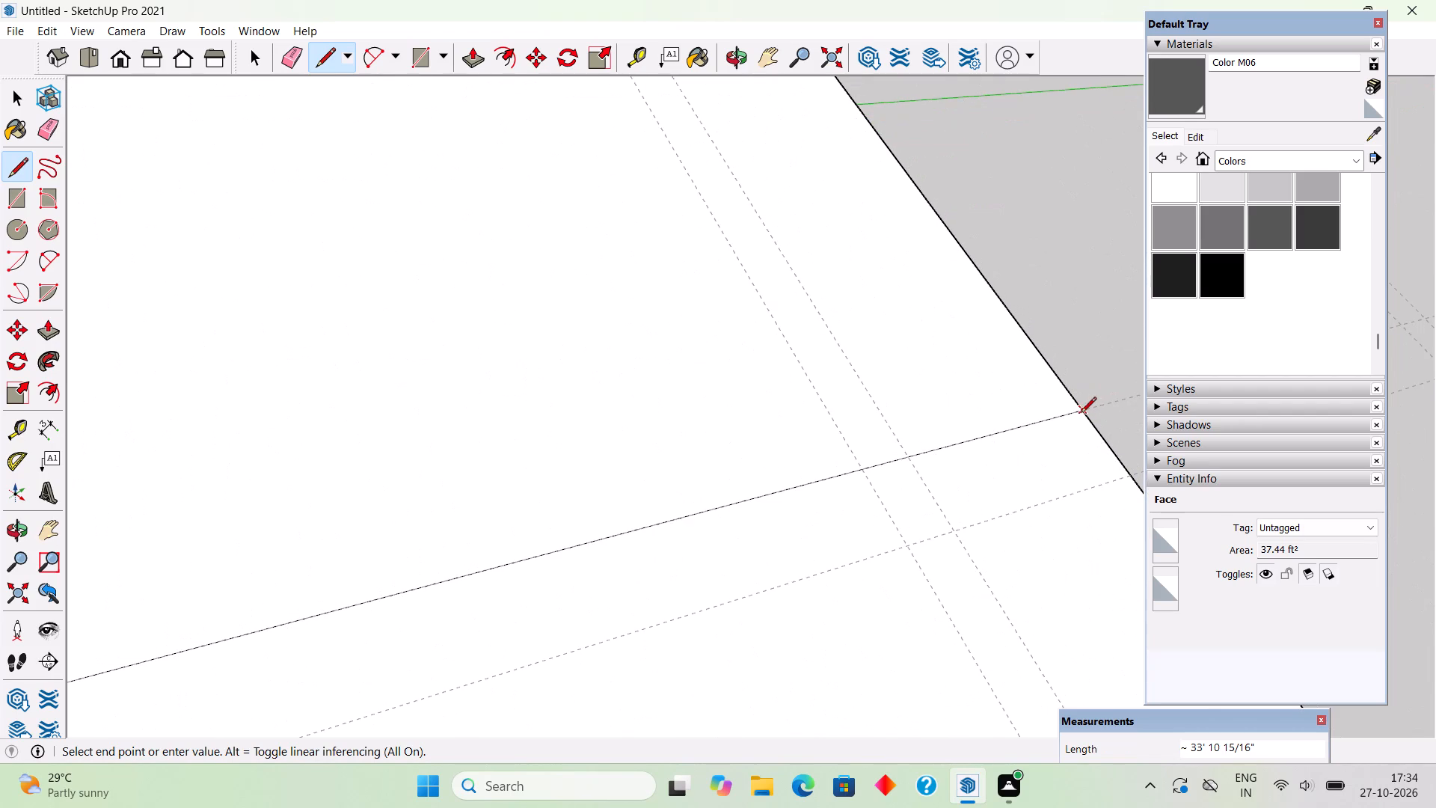
{"action": "left_click", "coordinate": [1081, 414]}
Draw a line about 34' along the lower guide of the fifth ridge-parallel pair, from the far edge back to the hip edge.
{"action": "left_click", "coordinate": [1134, 477]}
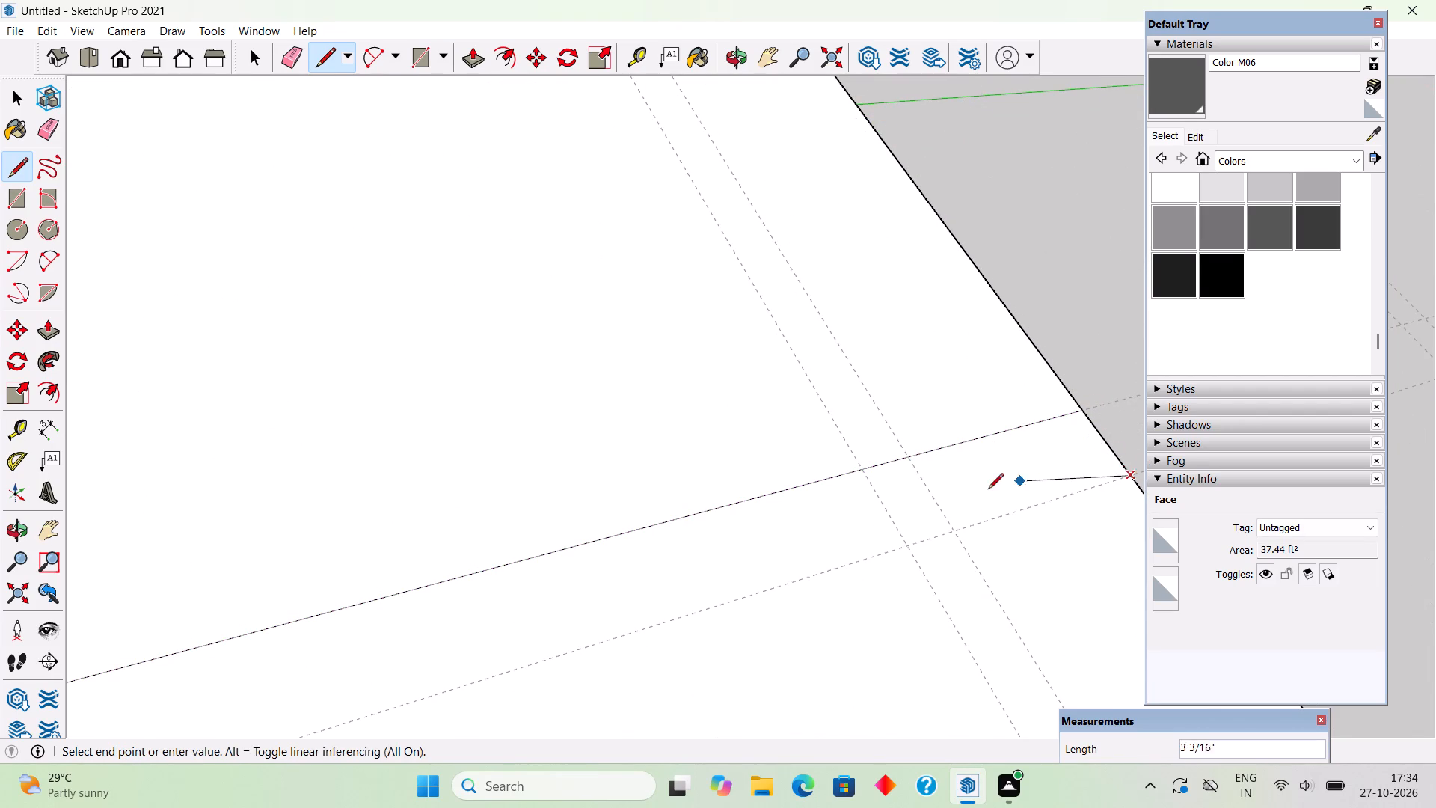
{"action": "scroll", "coordinate": [987, 491], "scroll_direction": "down", "scroll_amount": 20}
{"action": "scroll", "coordinate": [987, 491], "scroll_direction": "down", "scroll_amount": 14}
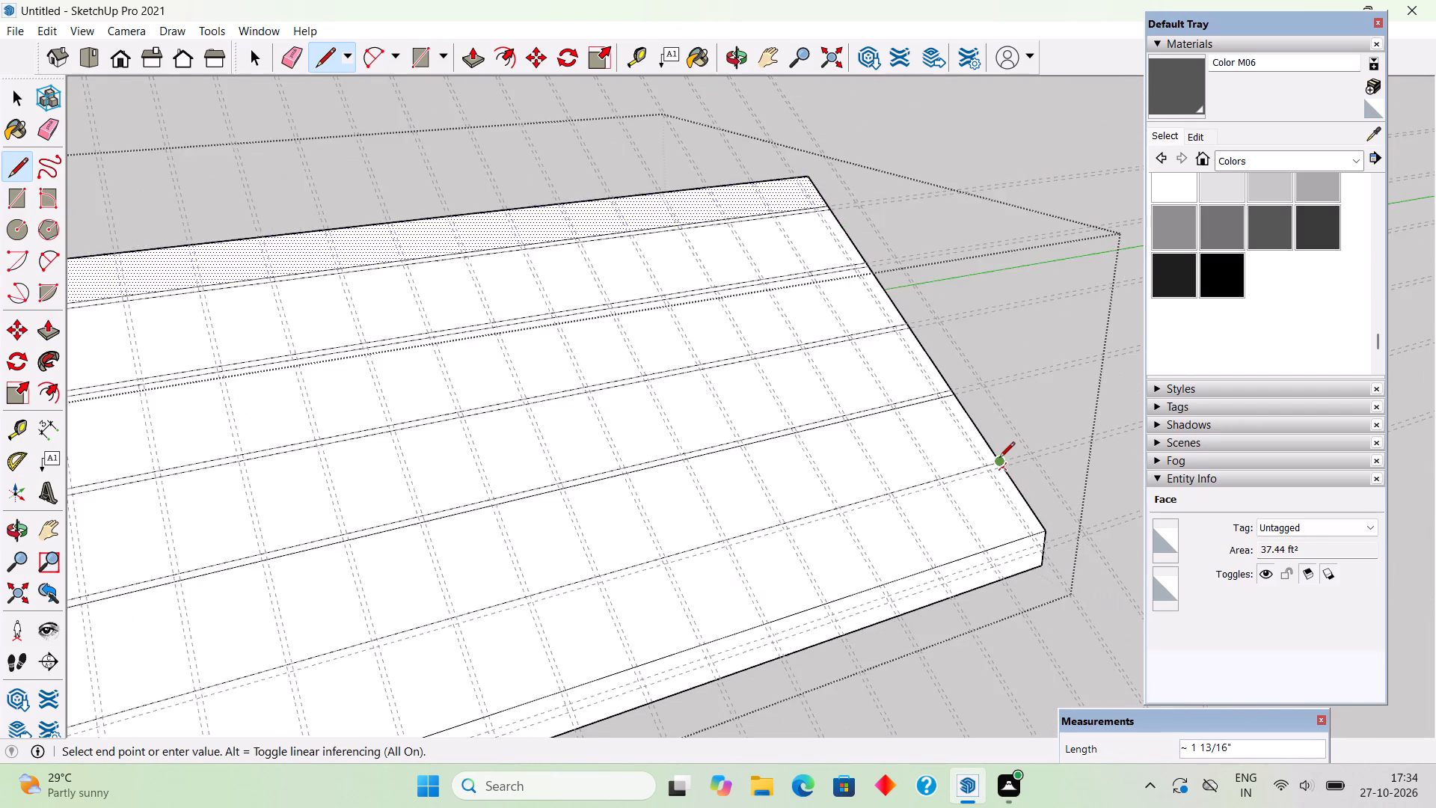
{"action": "scroll", "coordinate": [992, 463], "scroll_direction": "down", "scroll_amount": 5}
{"action": "scroll", "coordinate": [355, 668], "scroll_direction": "up", "scroll_amount": 6}
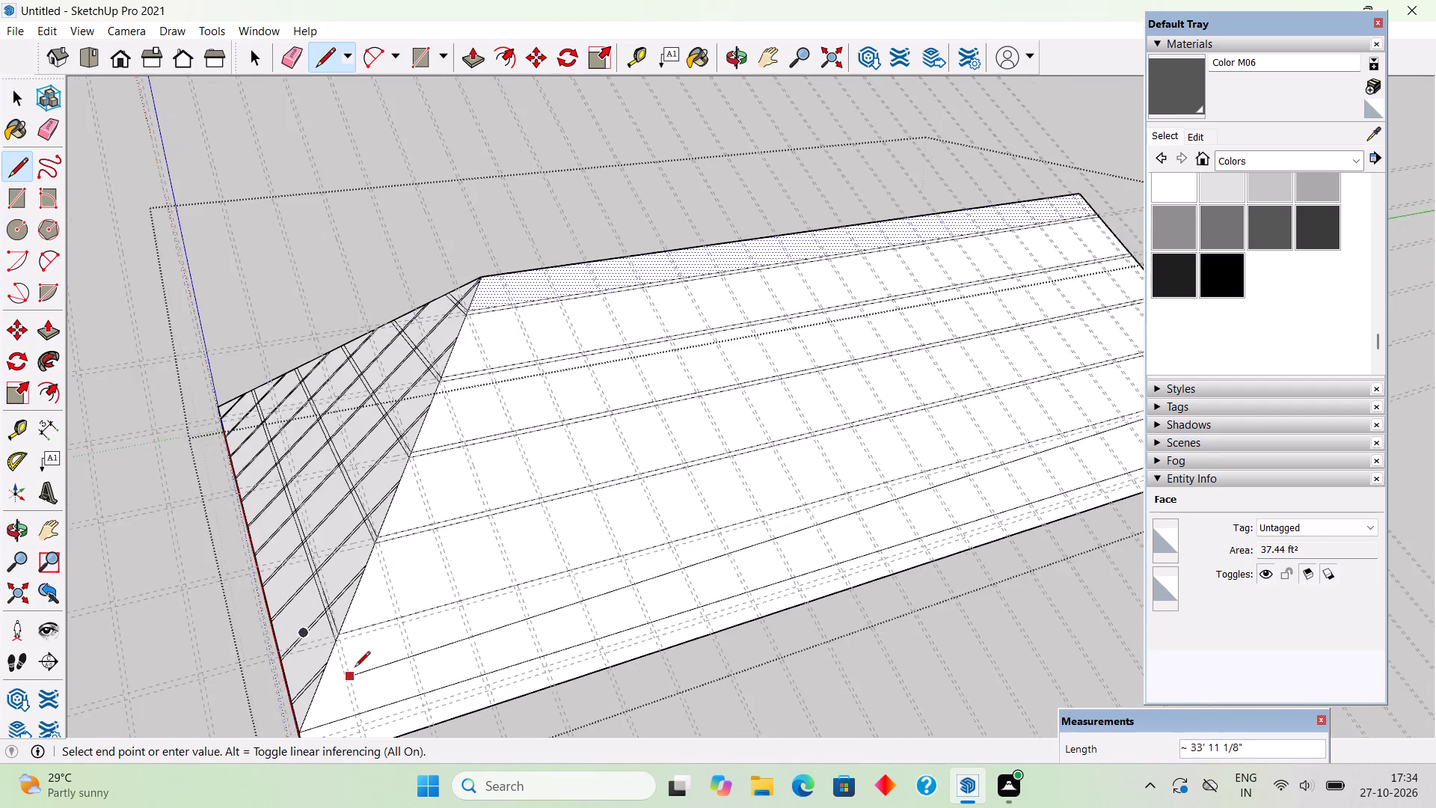
{"action": "scroll", "coordinate": [355, 668], "scroll_direction": "up", "scroll_amount": 10}
{"action": "left_click", "coordinate": [327, 614]}
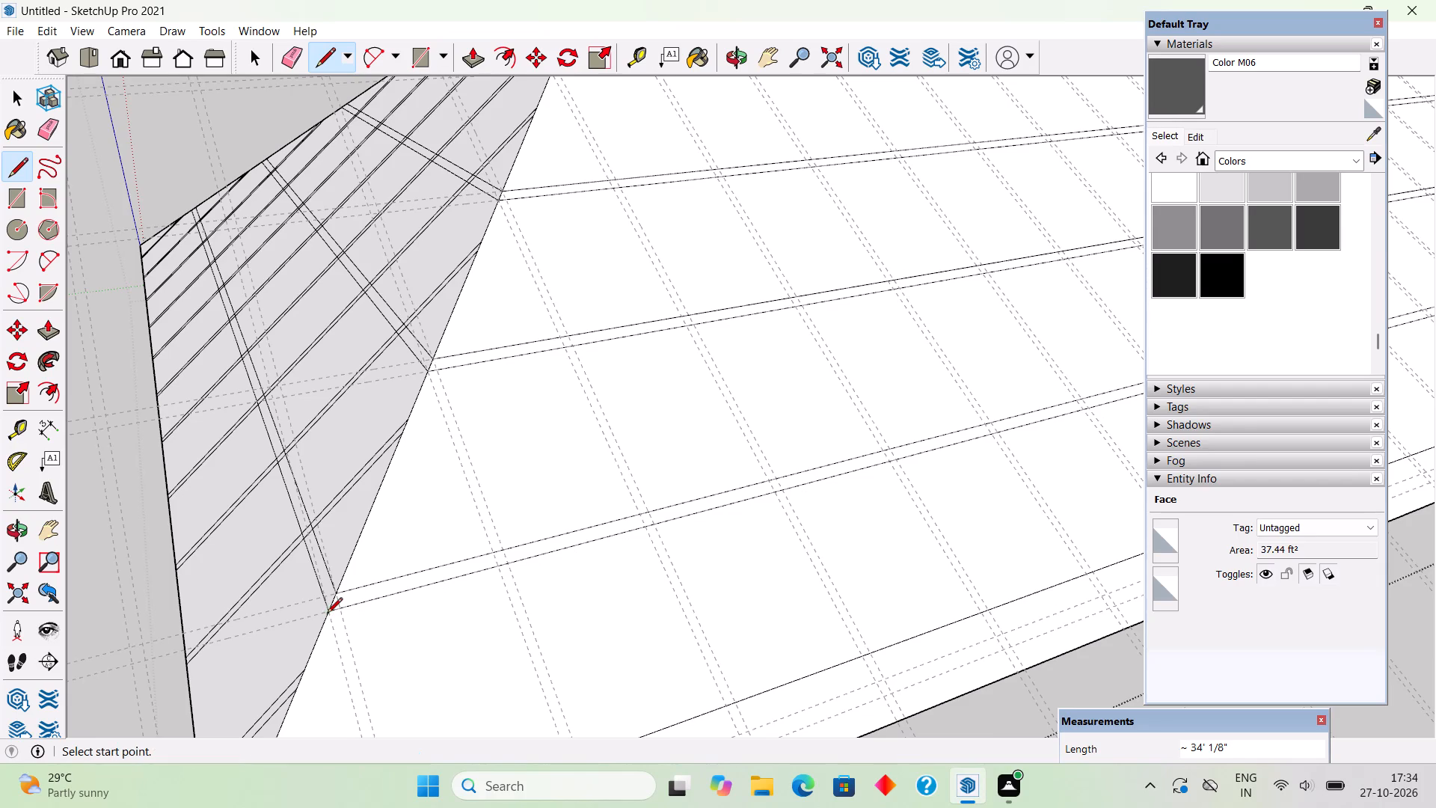
Draw a line along the first downslope guide near the hip corner, from the eave edge up to the fifth pair's lower line at the hip.
{"action": "scroll", "coordinate": [327, 614], "scroll_direction": "down", "scroll_amount": 13}
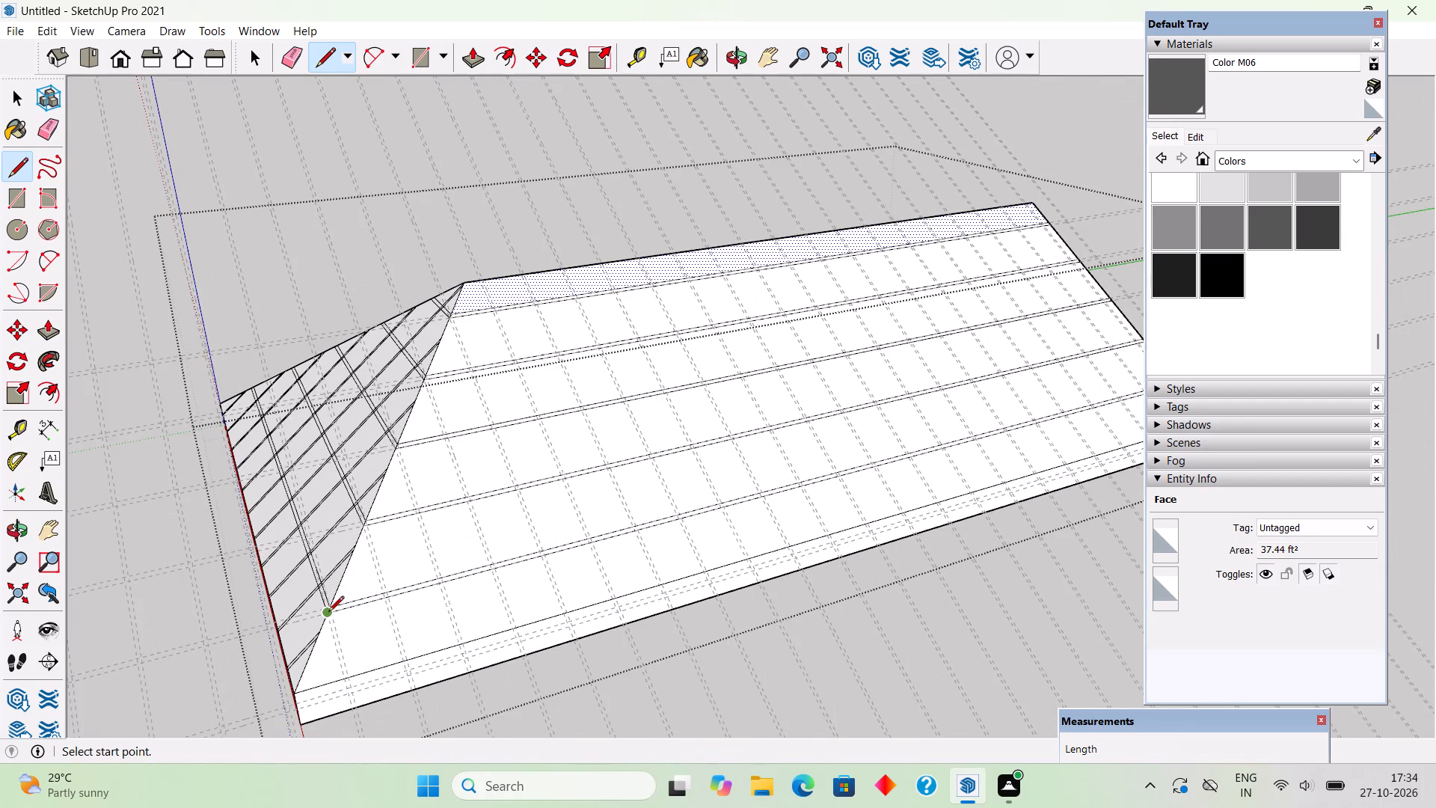
{"action": "scroll", "coordinate": [328, 613], "scroll_direction": "down", "scroll_amount": 1}
{"action": "scroll", "coordinate": [317, 662], "scroll_direction": "up", "scroll_amount": 6}
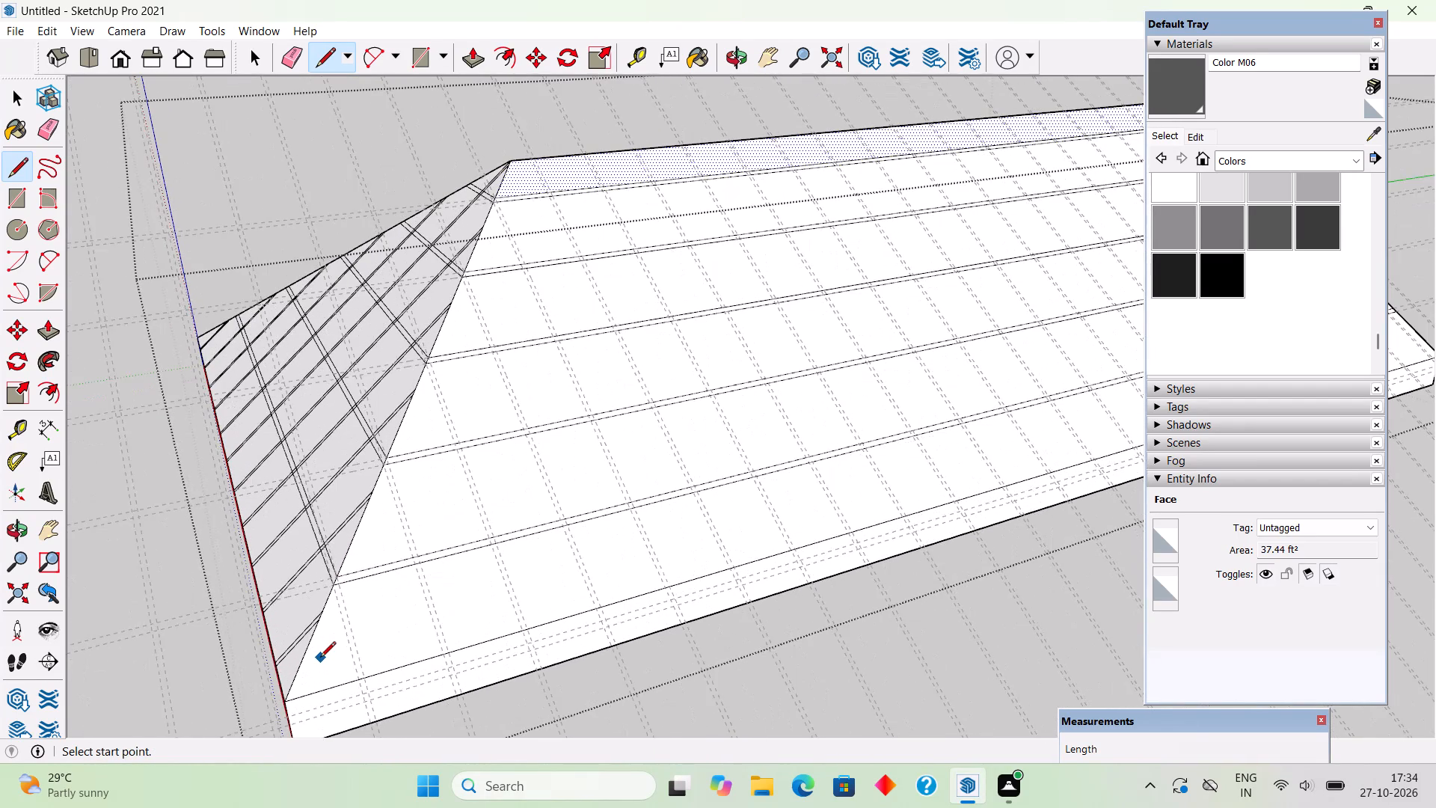
{"action": "scroll", "coordinate": [320, 658], "scroll_direction": "down", "scroll_amount": 8}
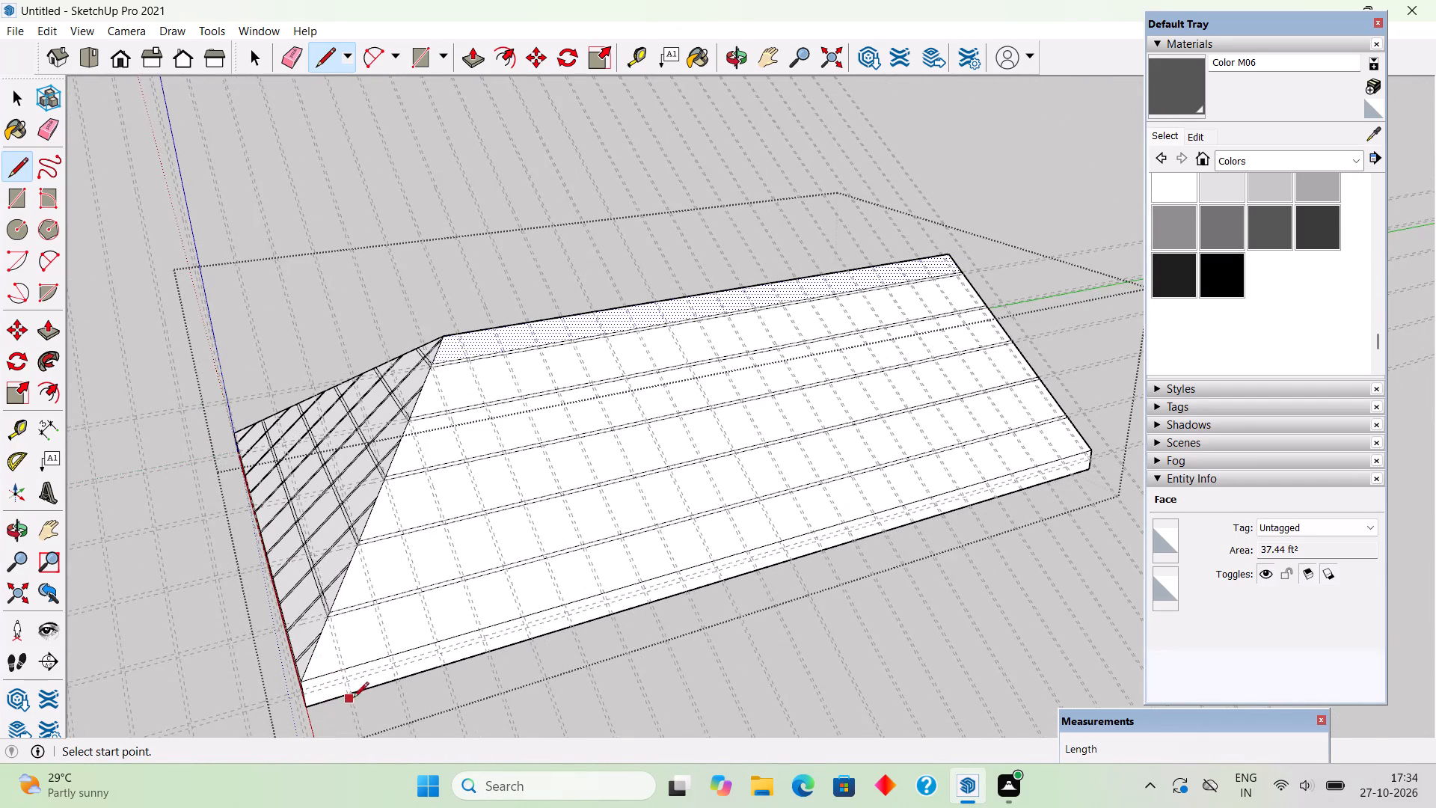
{"action": "middle_click_drag", "start_coordinate": [398, 722], "coordinate": [452, 720]}
{"action": "scroll", "coordinate": [383, 674], "scroll_direction": "up", "scroll_amount": 2}
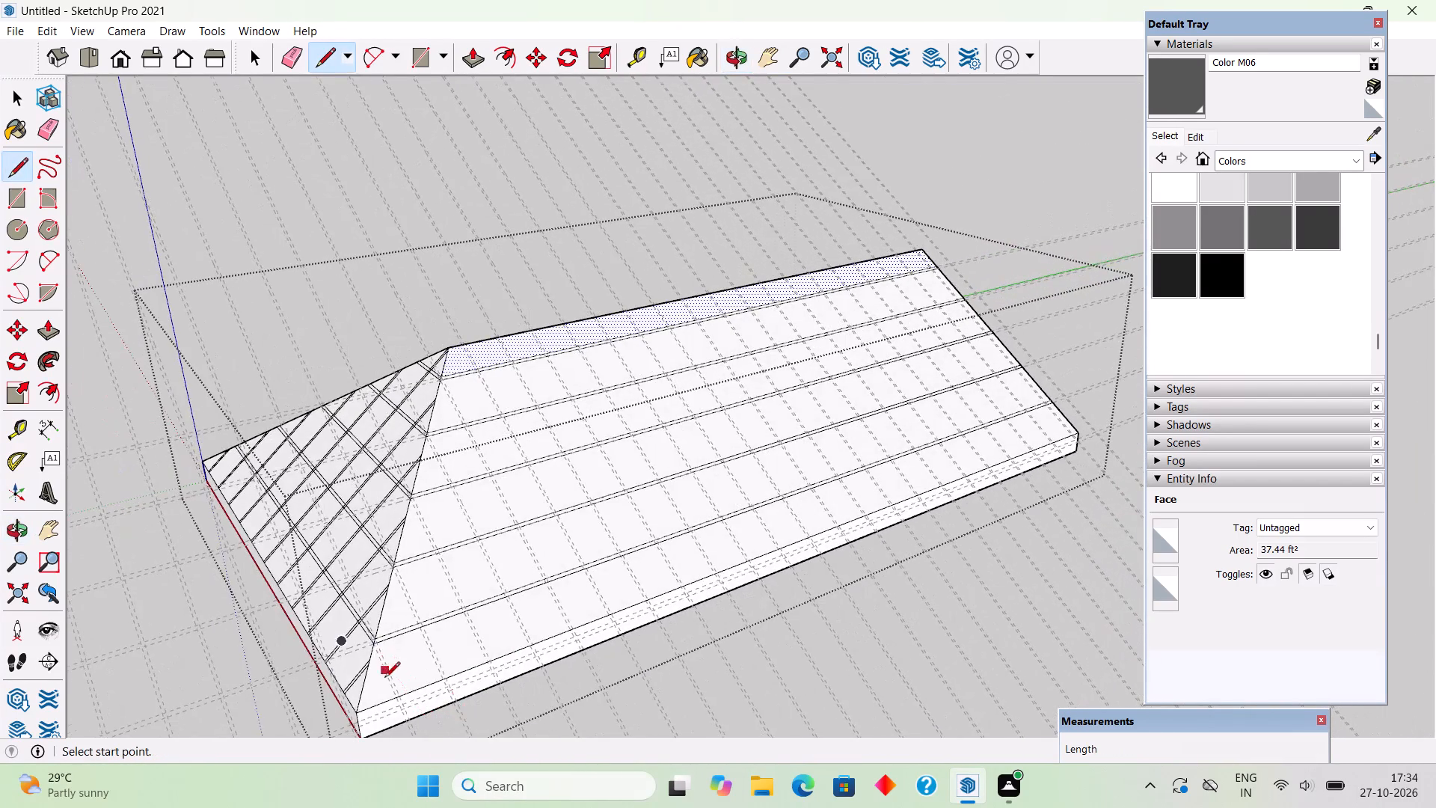
{"action": "scroll", "coordinate": [384, 679], "scroll_direction": "up", "scroll_amount": 9}
{"action": "left_click", "coordinate": [404, 711]}
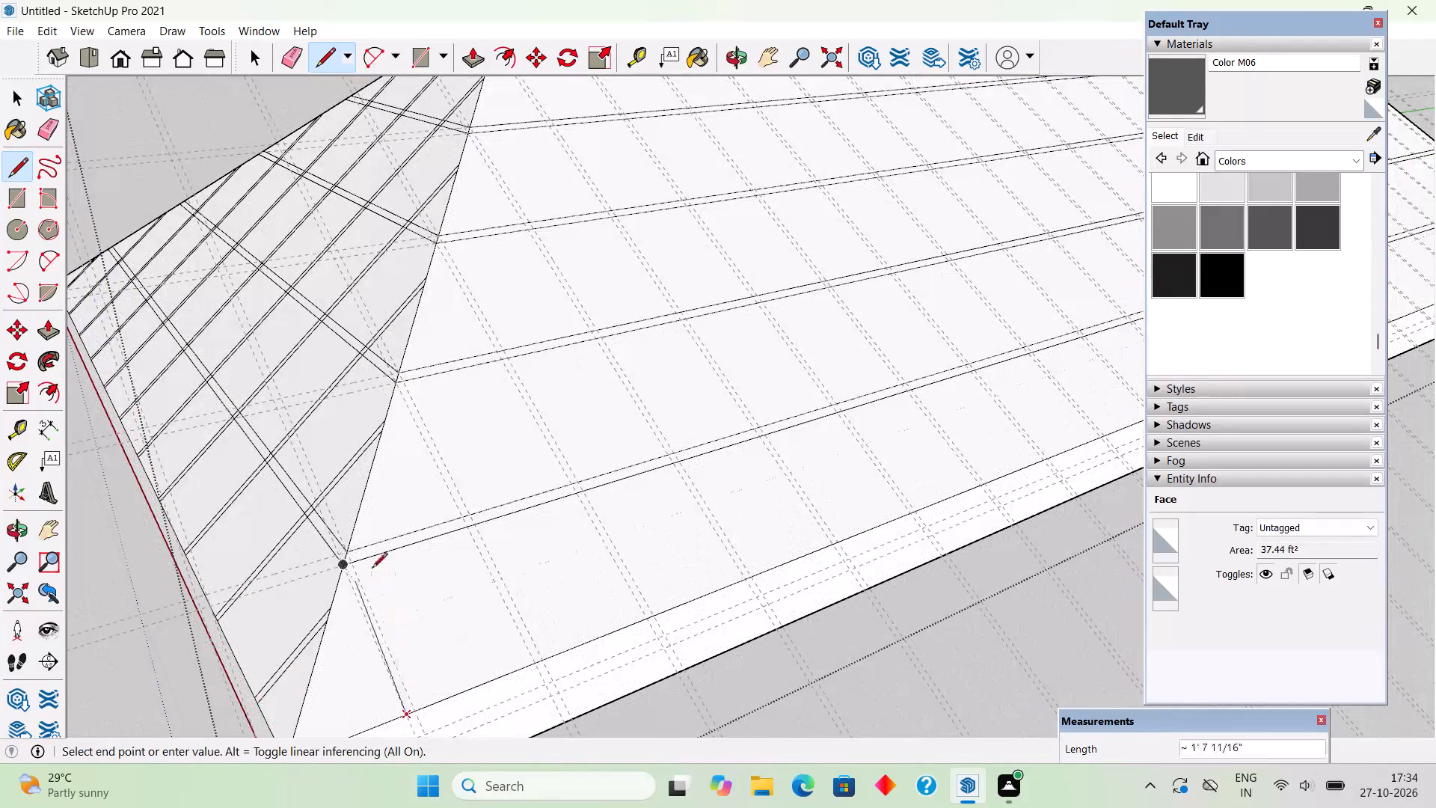
{"action": "scroll", "coordinate": [340, 566], "scroll_direction": "up", "scroll_amount": 5}
{"action": "left_click", "coordinate": [340, 566]}
Draw a line about 2' 2" along the first downslope pair's other guide, from the eave edge to the hip edge.
{"action": "scroll", "coordinate": [399, 551], "scroll_direction": "down", "scroll_amount": 4}
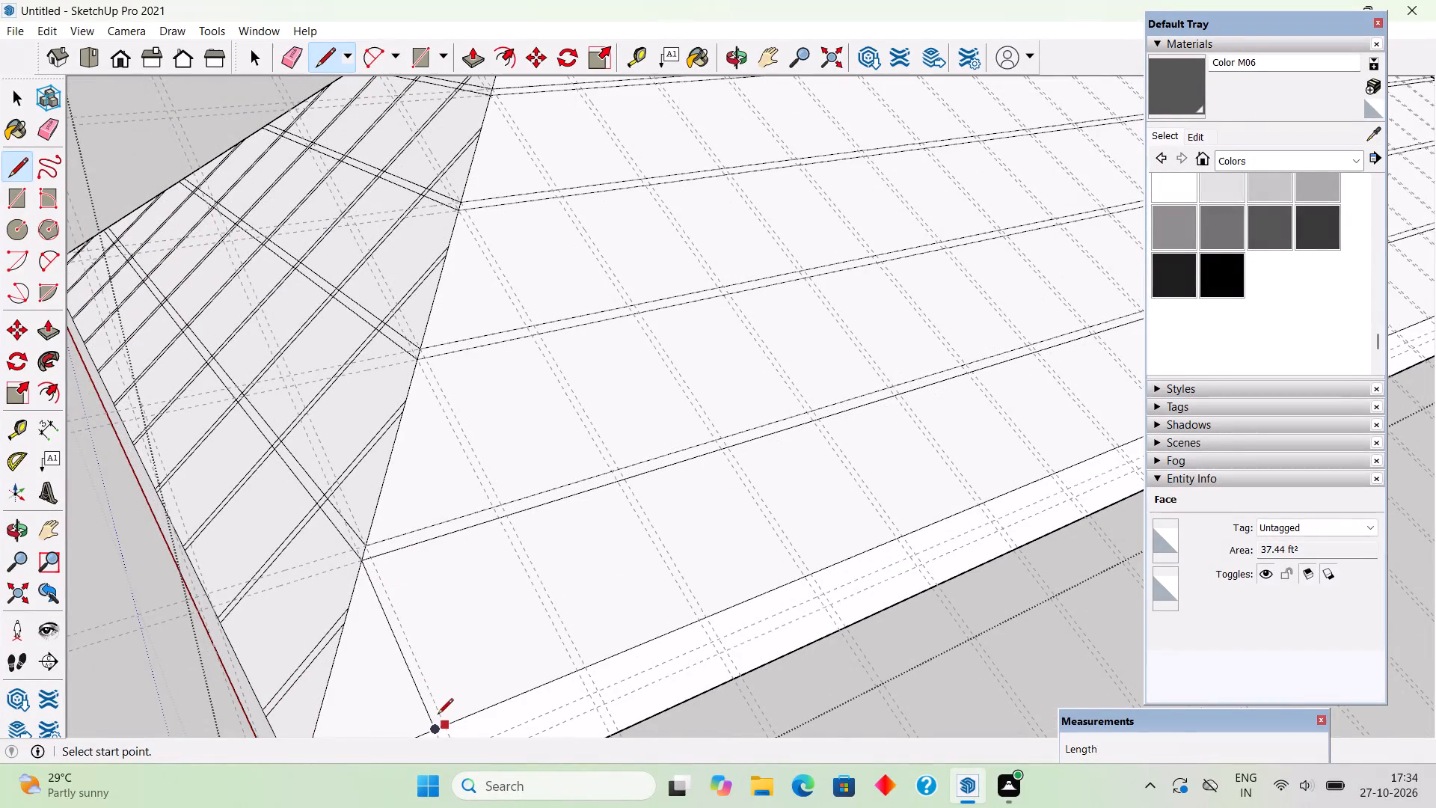
{"action": "left_click", "coordinate": [447, 719]}
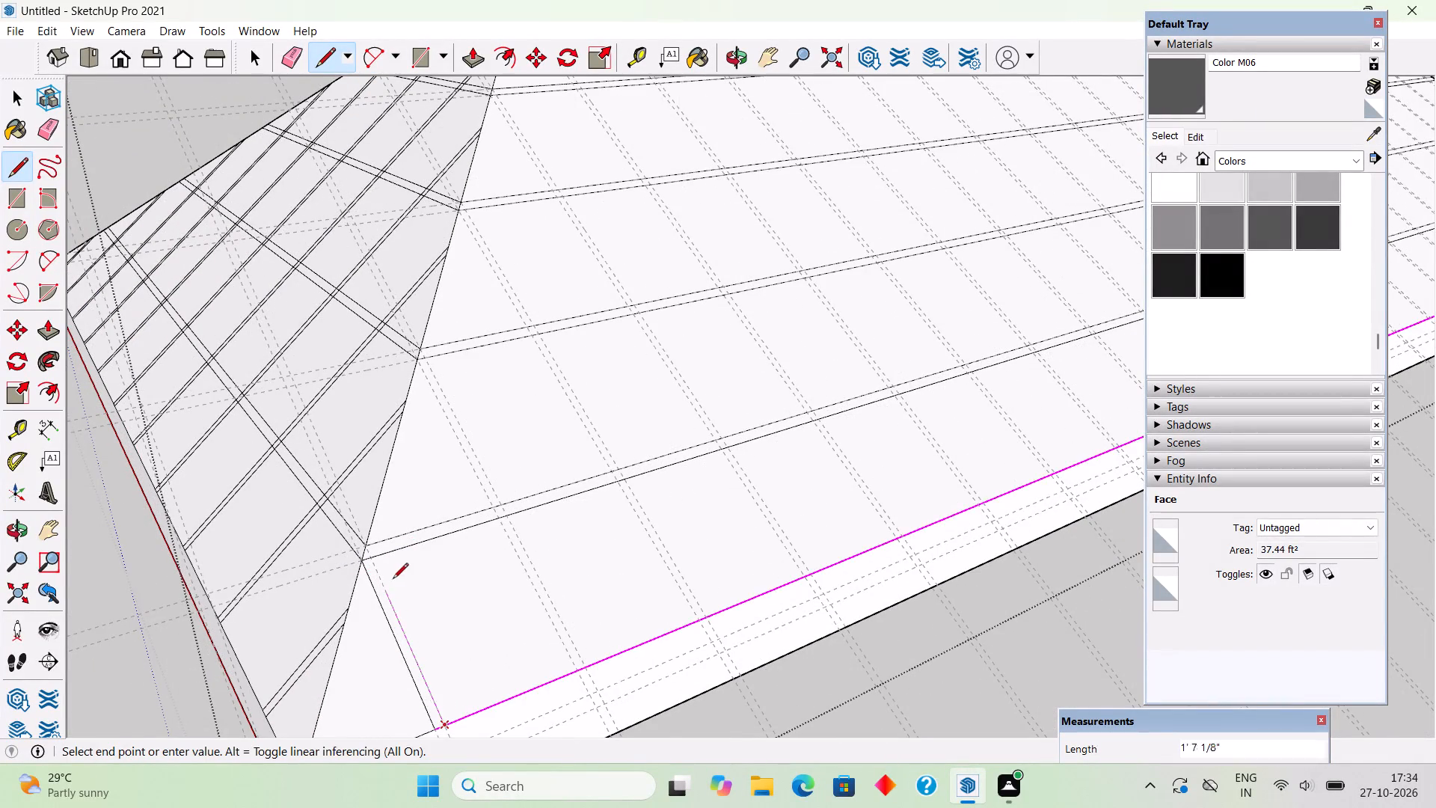
{"action": "scroll", "coordinate": [390, 571], "scroll_direction": "up", "scroll_amount": 5}
{"action": "left_click", "coordinate": [357, 530]}
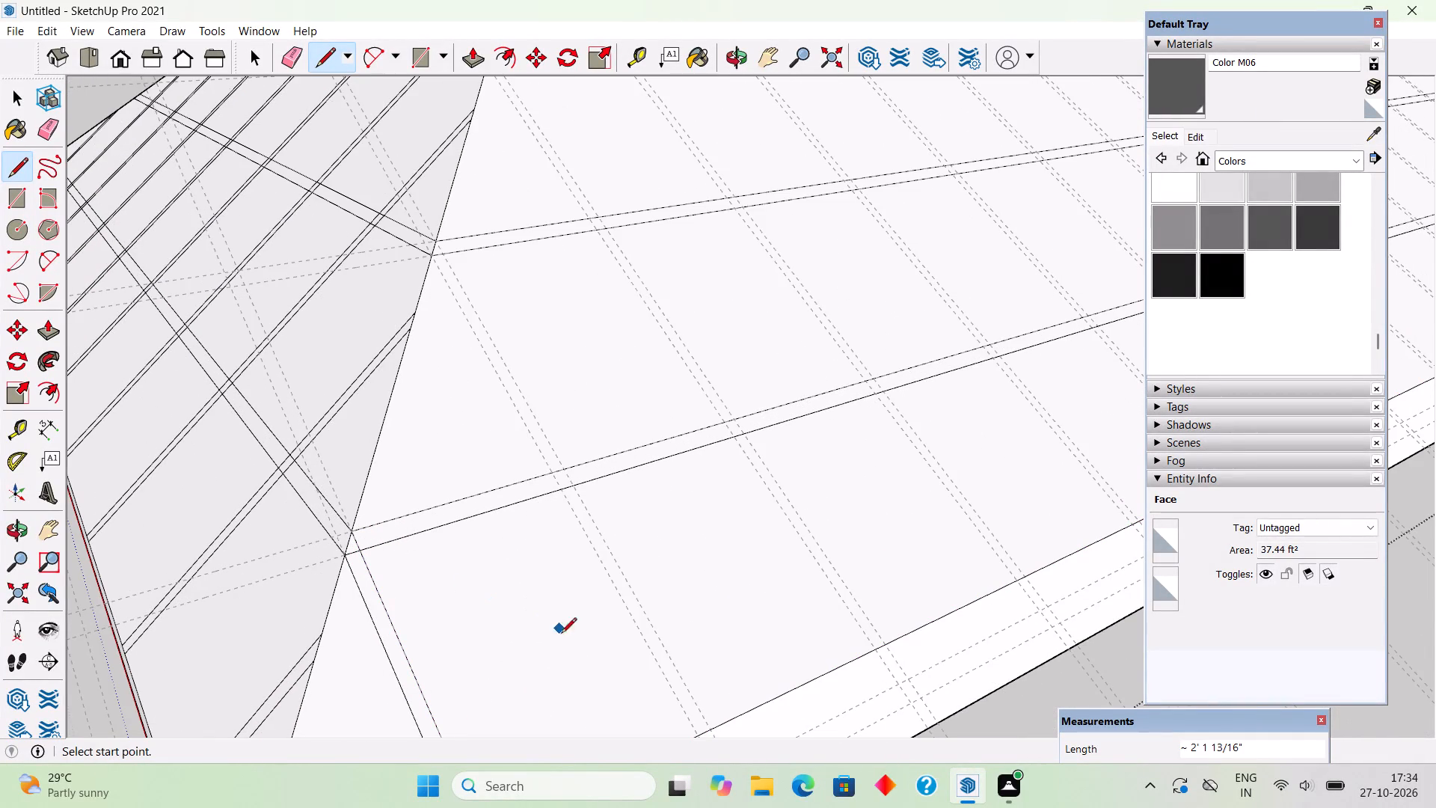
Draw two lines about 4' 7" long along the second downslope guide pair, between the eave edge and the fourth ridge-parallel pair's hip ends.
{"action": "left_click", "coordinate": [696, 729]}
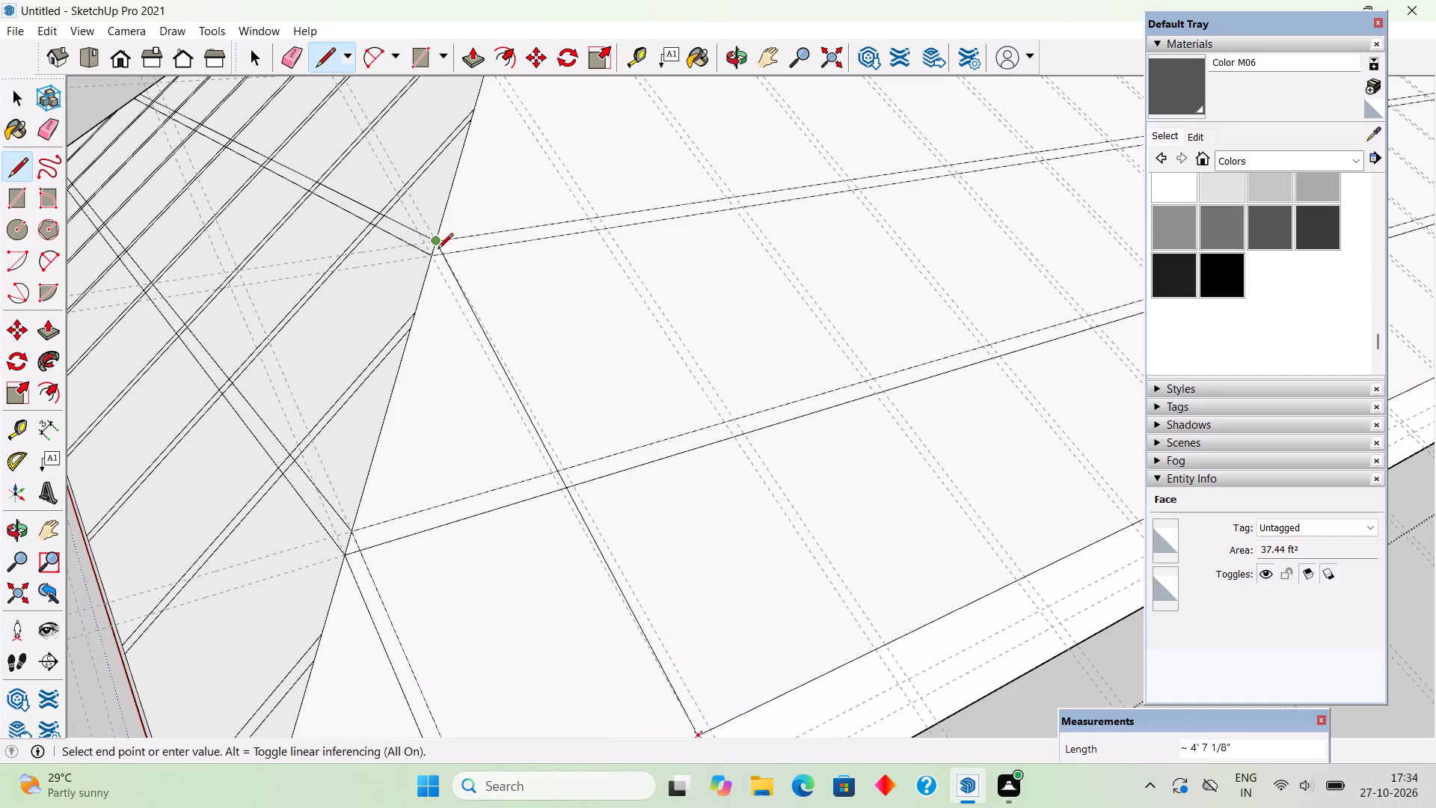
{"action": "left_click", "coordinate": [438, 251]}
{"action": "left_click", "coordinate": [439, 239]}
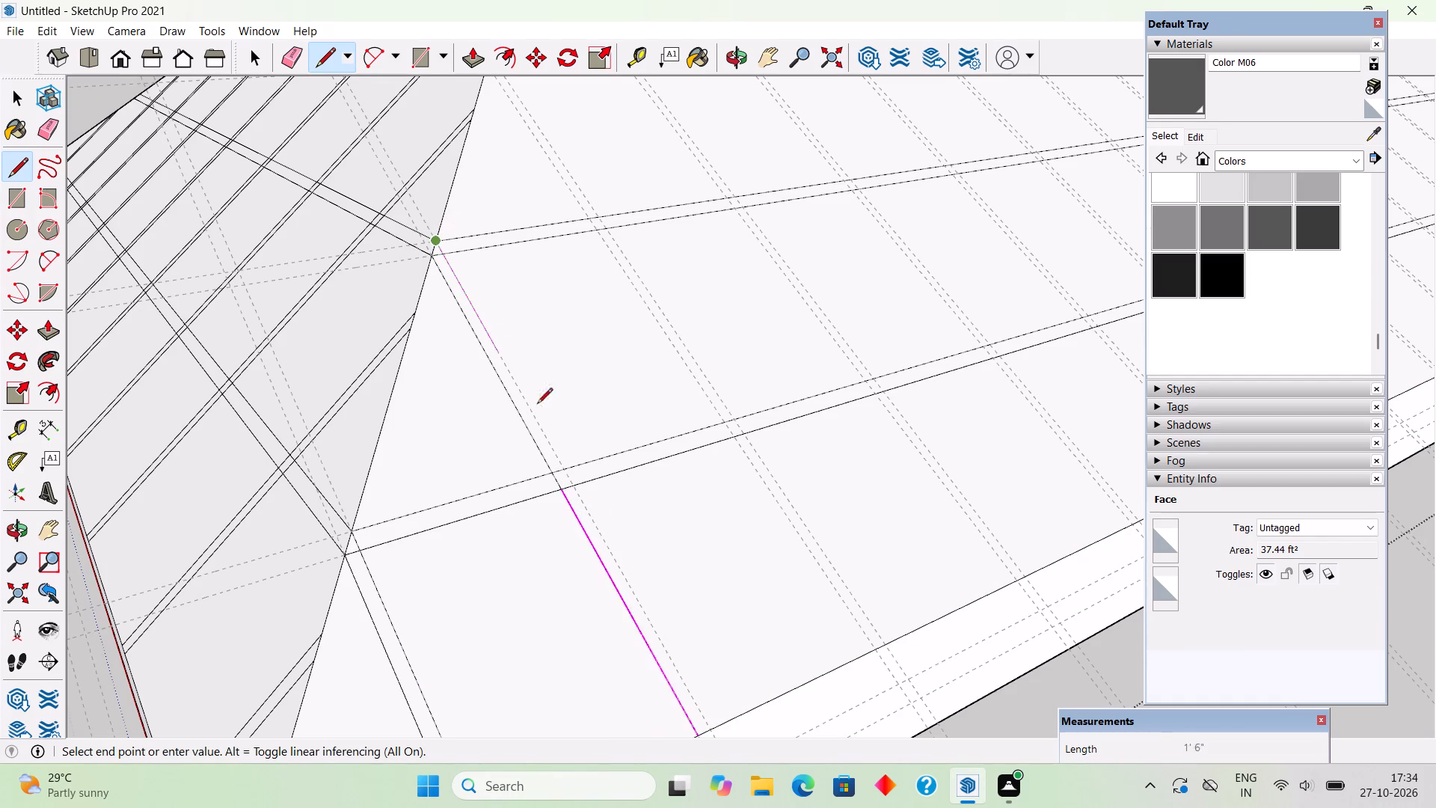
{"action": "left_click", "coordinate": [711, 728]}
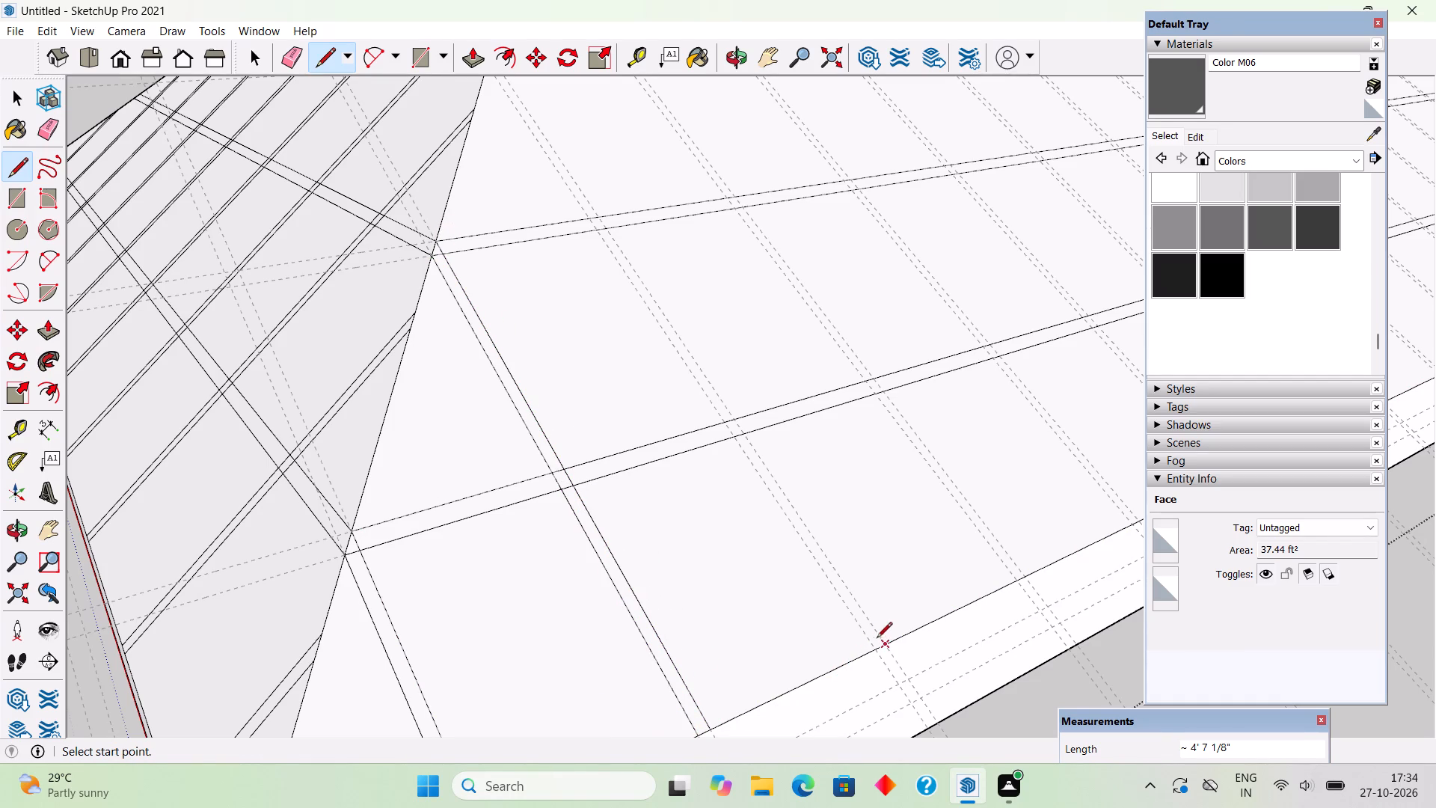
Draw a line about 6' 11" along the first guide of the third downslope pair, from the eave edge up to the hip edge.
{"action": "left_click", "coordinate": [876, 652]}
{"action": "scroll", "coordinate": [754, 533], "scroll_direction": "down", "scroll_amount": 5}
{"action": "scroll", "coordinate": [574, 218], "scroll_direction": "up", "scroll_amount": 2}
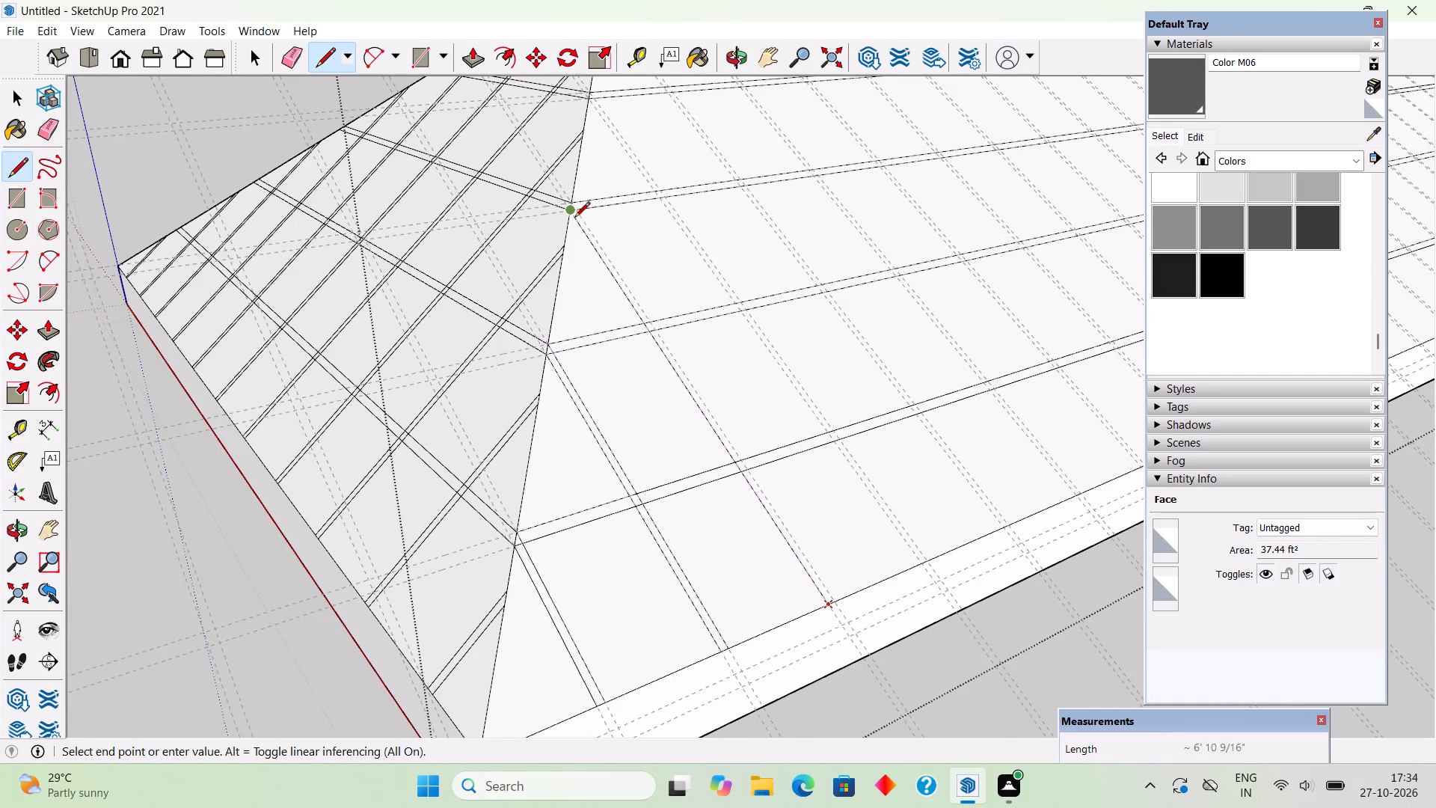
{"action": "scroll", "coordinate": [574, 218], "scroll_direction": "up", "scroll_amount": 7}
{"action": "left_click", "coordinate": [568, 215]}
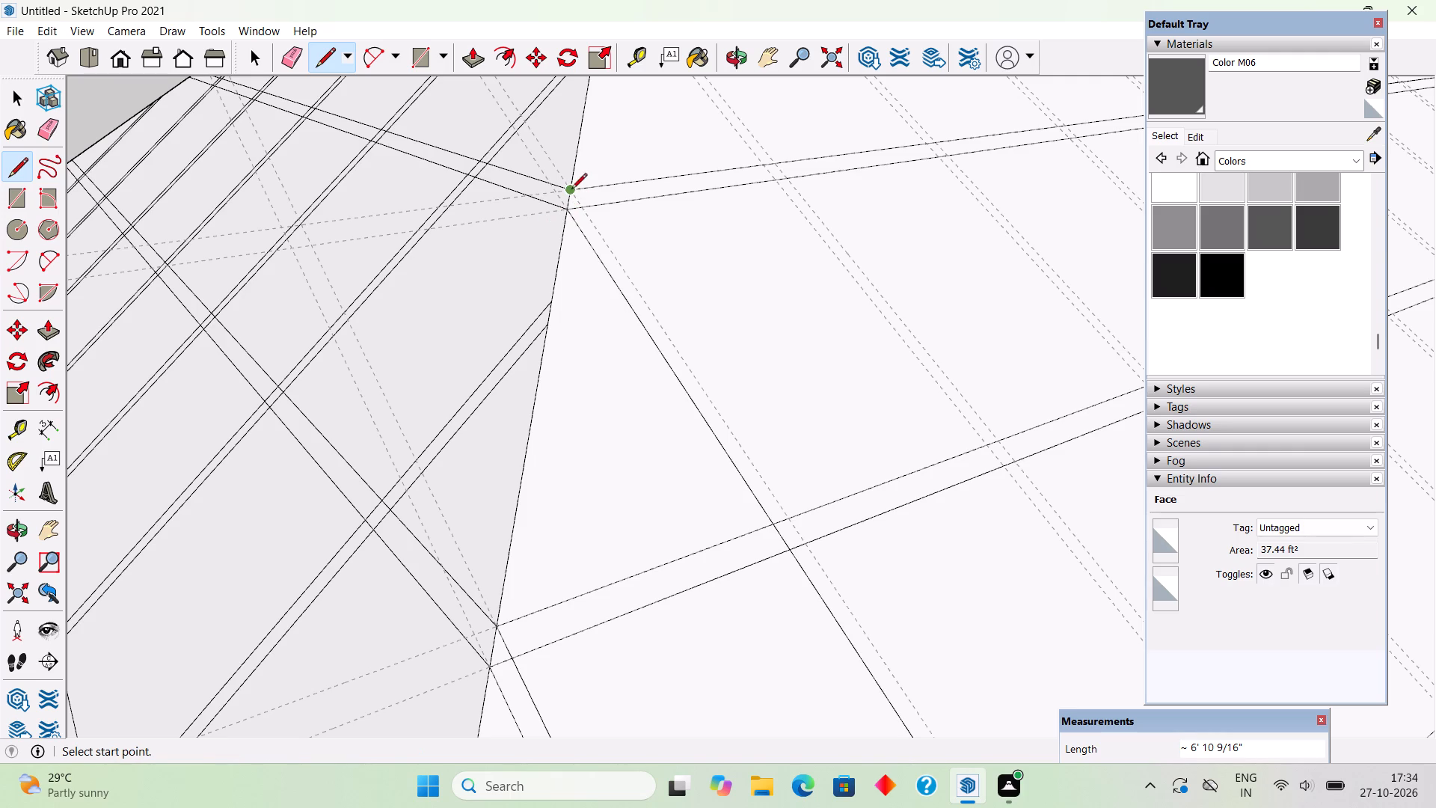
Draw a line along the other guide of the third downslope pair, from the hip edge down to the fifth ridge-parallel pair.
{"action": "left_click", "coordinate": [571, 188]}
{"action": "scroll", "coordinate": [600, 268], "scroll_direction": "down", "scroll_amount": 6}
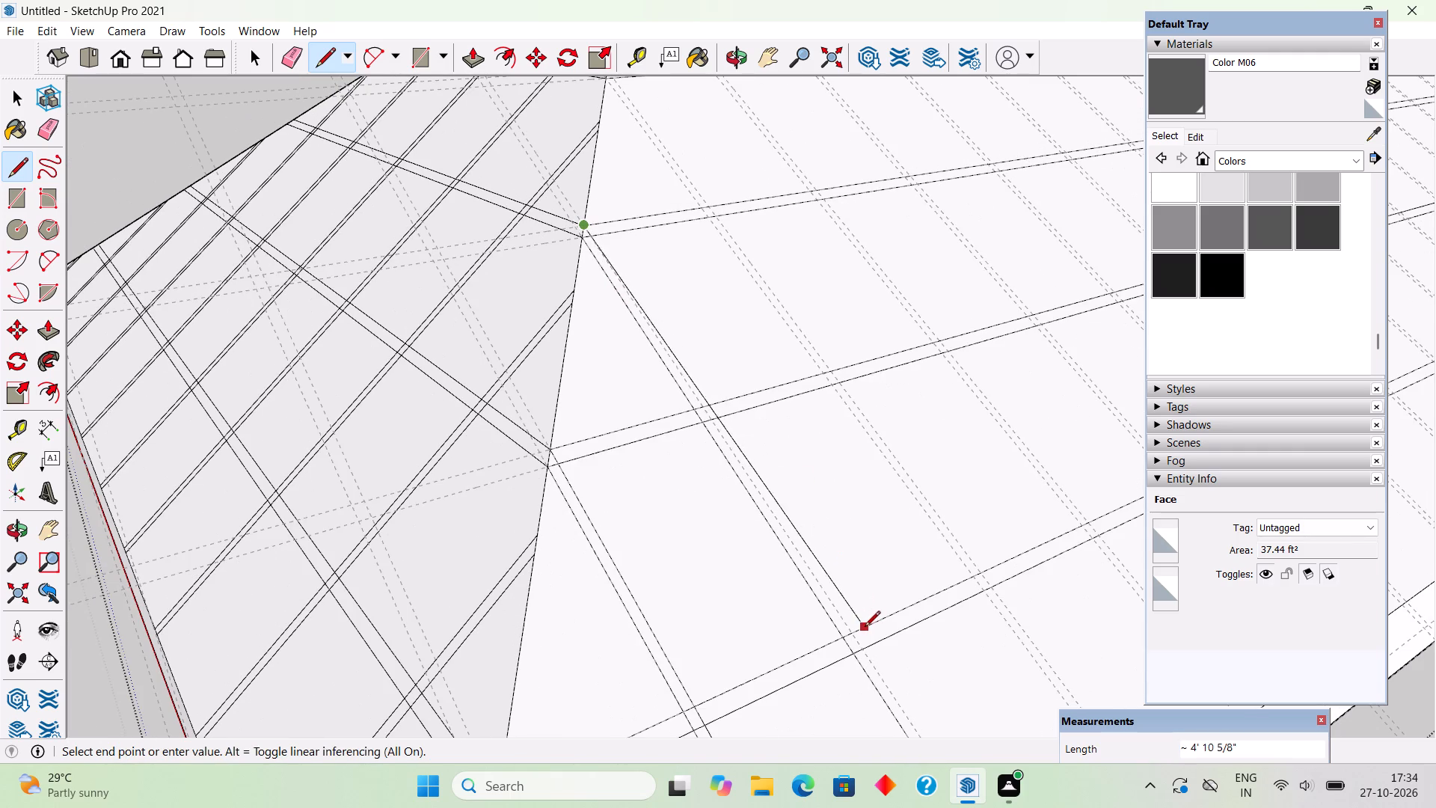
{"action": "left_click", "coordinate": [872, 654]}
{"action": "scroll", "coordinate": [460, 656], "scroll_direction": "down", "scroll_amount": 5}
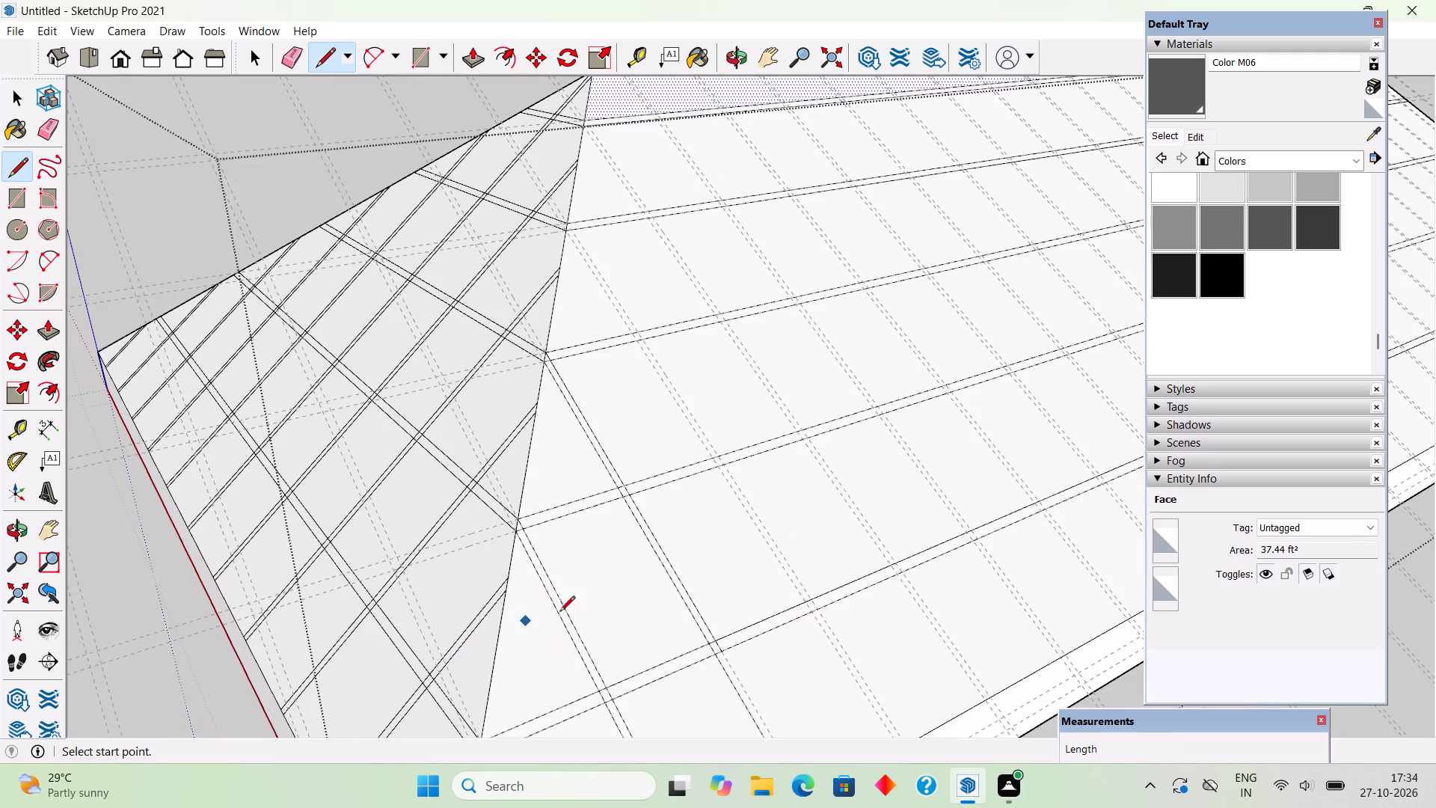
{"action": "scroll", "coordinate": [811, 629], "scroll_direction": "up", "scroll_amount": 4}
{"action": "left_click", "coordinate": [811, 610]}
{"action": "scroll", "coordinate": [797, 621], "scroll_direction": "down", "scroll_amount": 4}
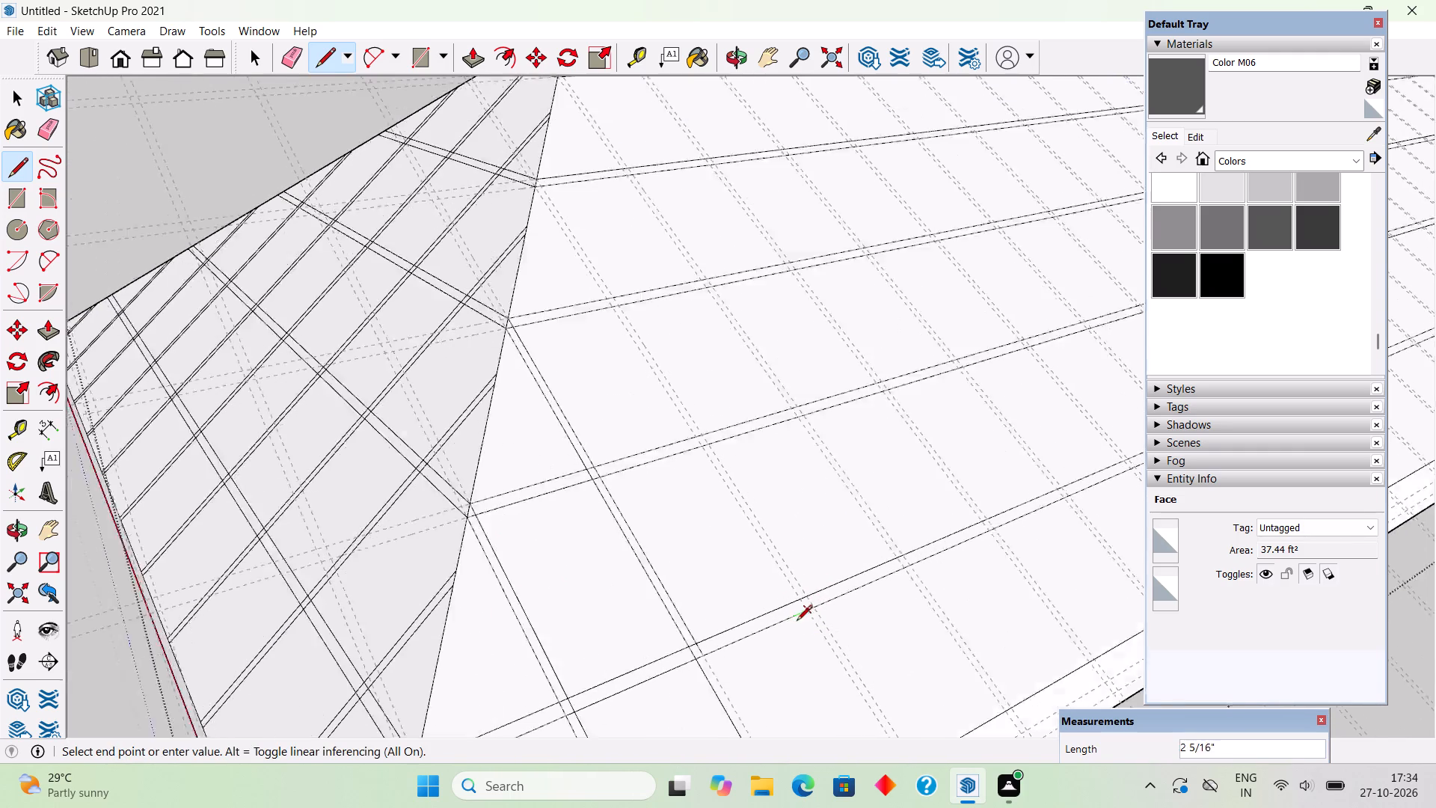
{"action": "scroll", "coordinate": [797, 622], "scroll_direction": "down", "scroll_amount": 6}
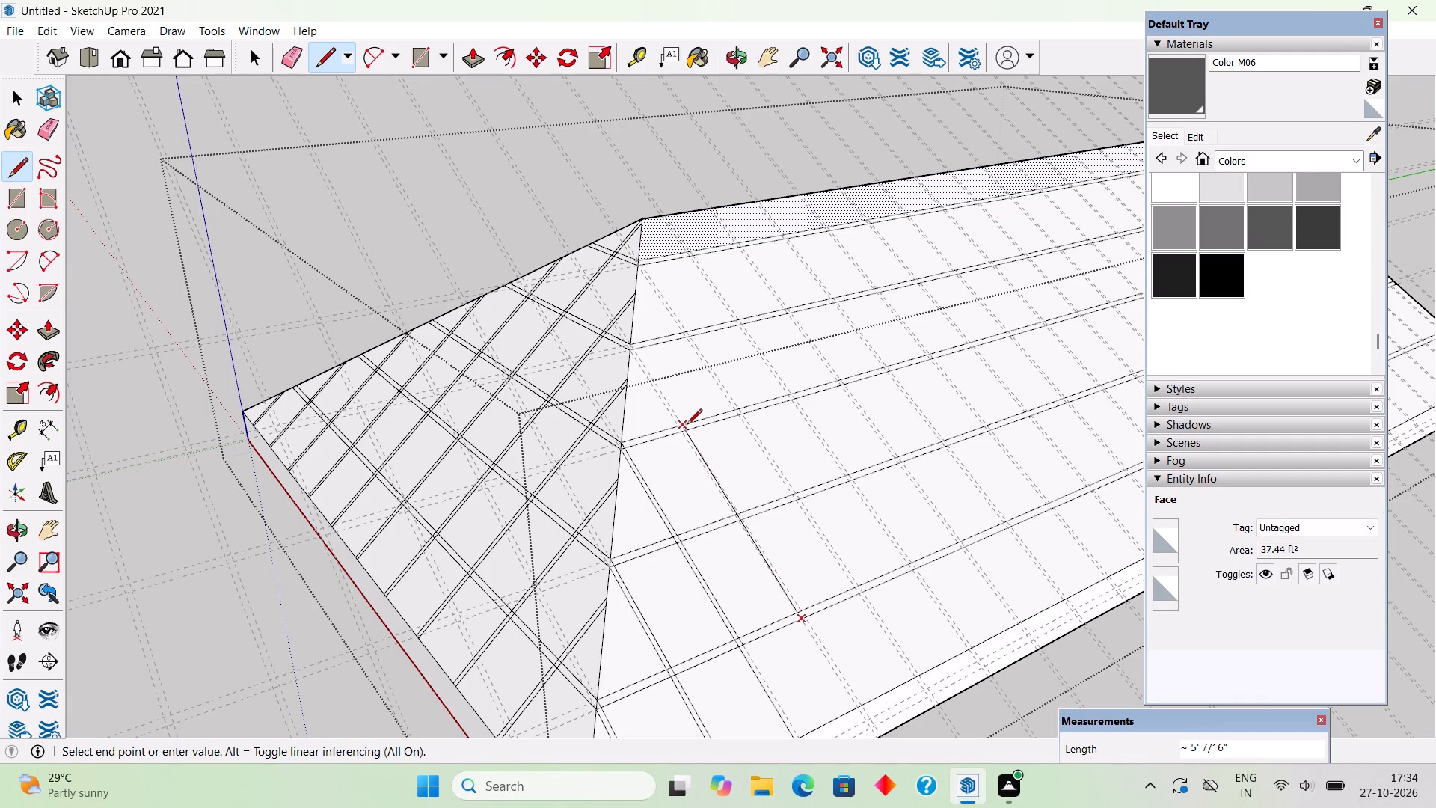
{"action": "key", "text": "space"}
Draw a line about 2' long along the third downslope pair's untraced guide, from the eave edge to the fifth ridge-parallel pair.
{"action": "scroll", "coordinate": [719, 373], "scroll_direction": "down", "scroll_amount": 5}
{"action": "scroll", "coordinate": [829, 606], "scroll_direction": "up", "scroll_amount": 6}
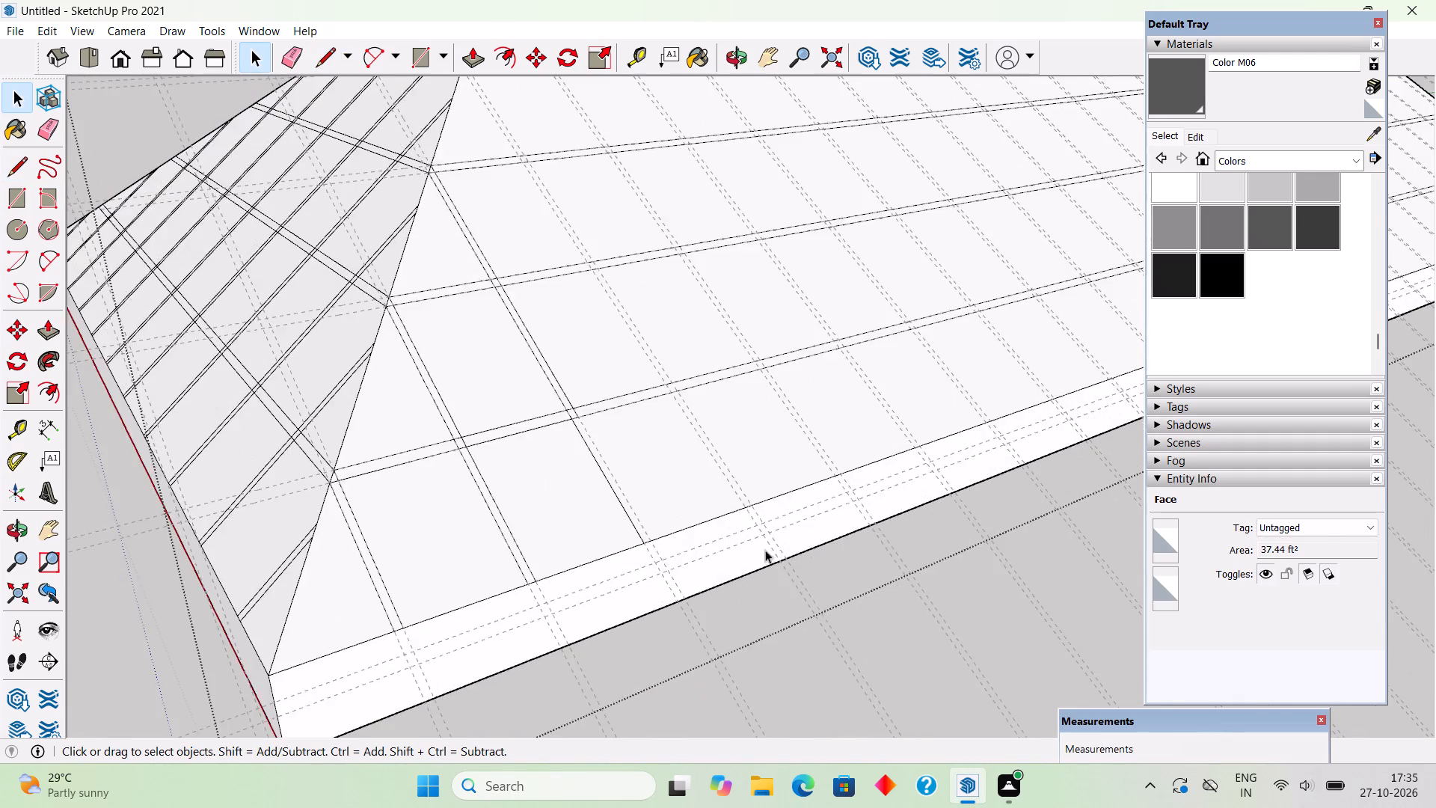
{"action": "scroll", "coordinate": [667, 548], "scroll_direction": "up", "scroll_amount": 3}
{"action": "middle_click_drag", "start_coordinate": [652, 534], "coordinate": [668, 658]}
{"action": "scroll", "coordinate": [659, 541], "scroll_direction": "up", "scroll_amount": 5}
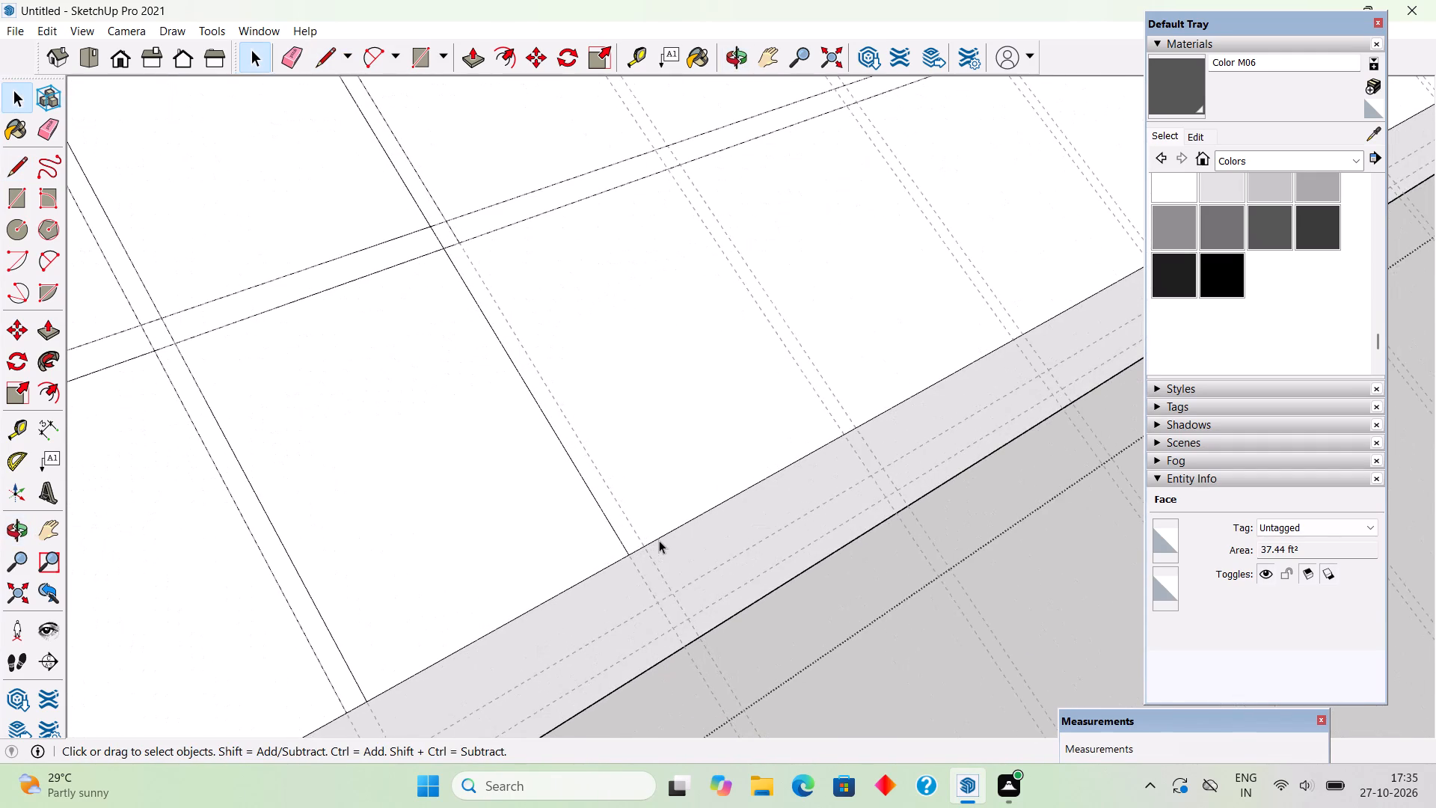
{"action": "key", "text": "l"}
{"action": "left_click", "coordinate": [646, 544]}
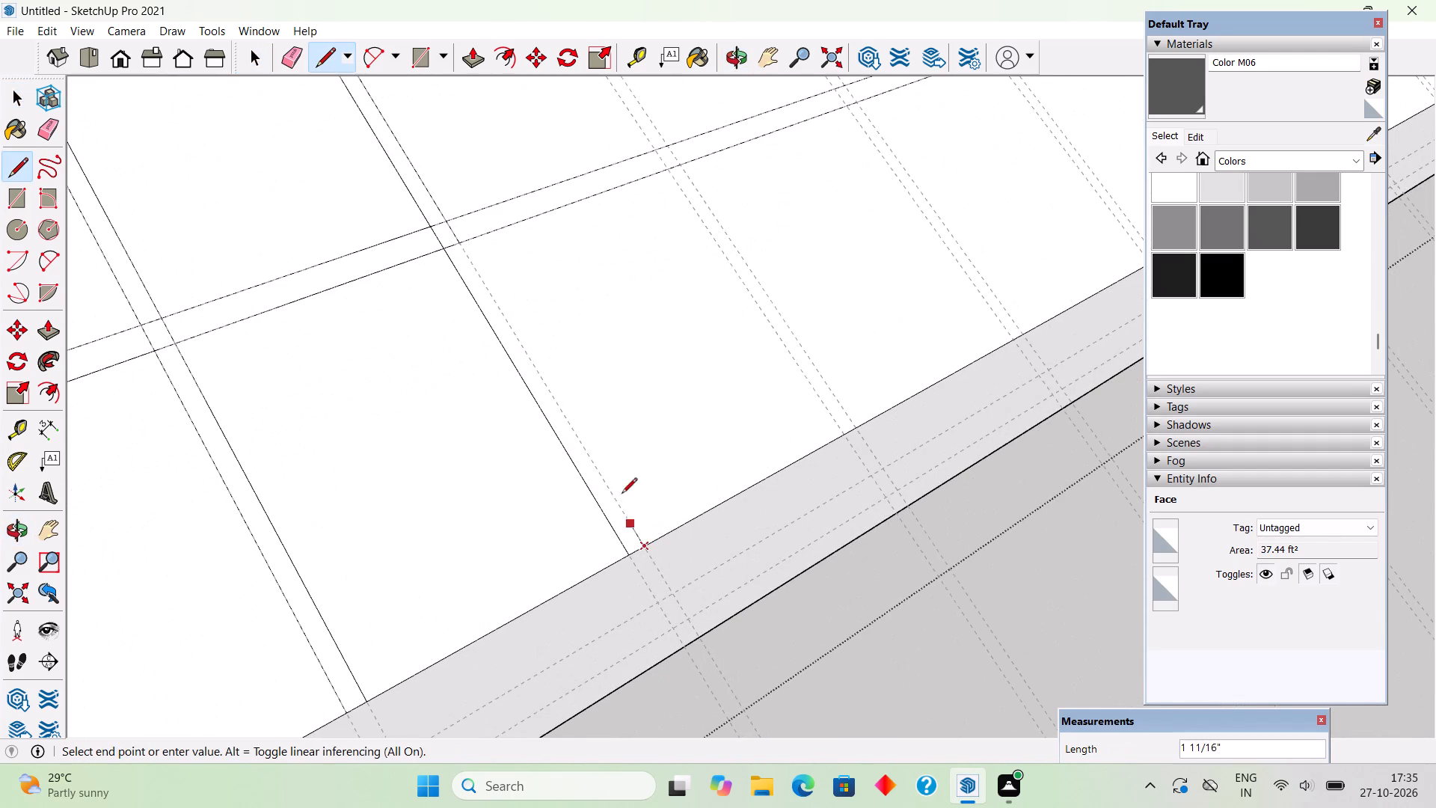
{"action": "left_click", "coordinate": [467, 243]}
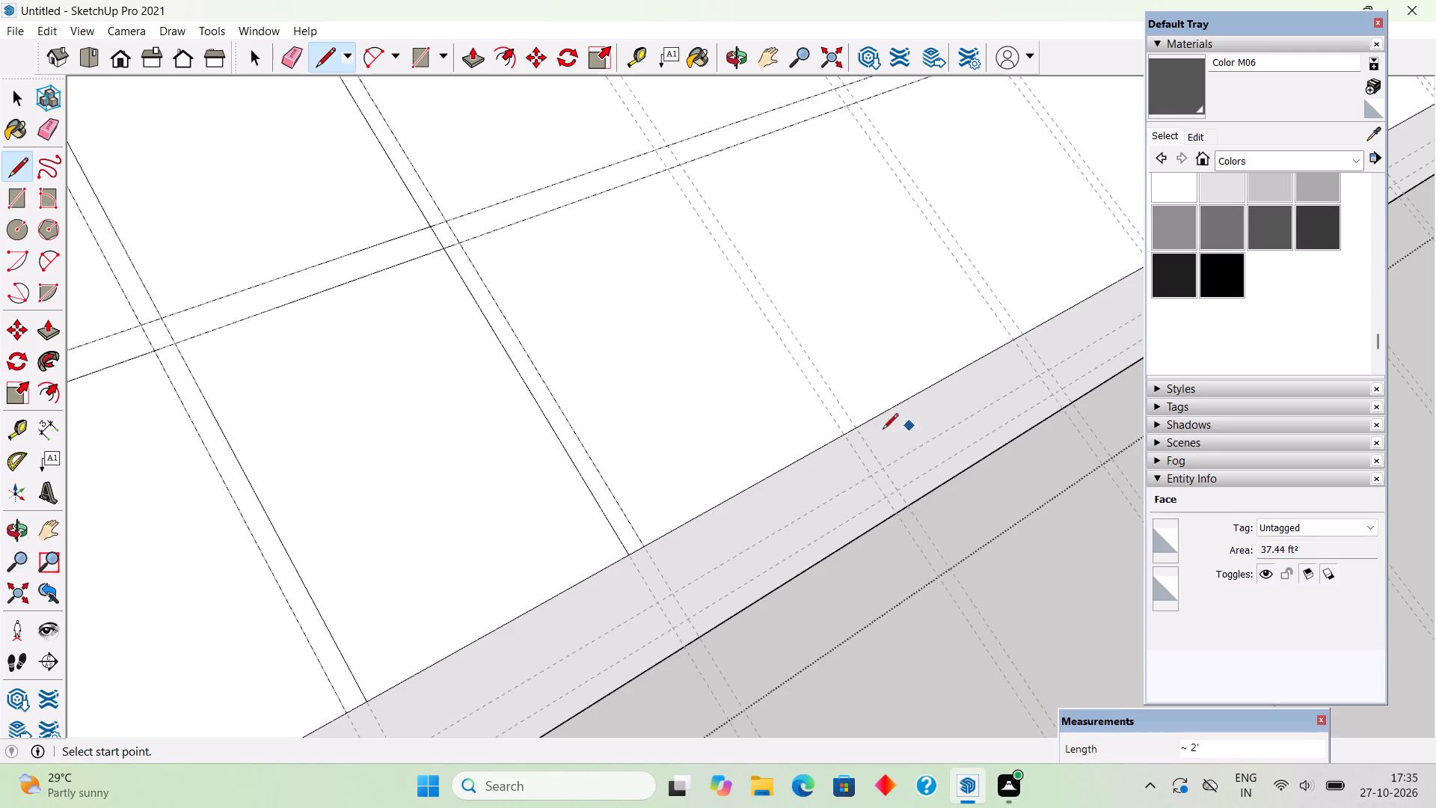
Draw two lines about 9' 4" and 9' 6" long along the fourth downslope guide pair, between the eave edge and the hip edge.
{"action": "left_click", "coordinate": [841, 434]}
{"action": "scroll", "coordinate": [837, 445], "scroll_direction": "down", "scroll_amount": 16}
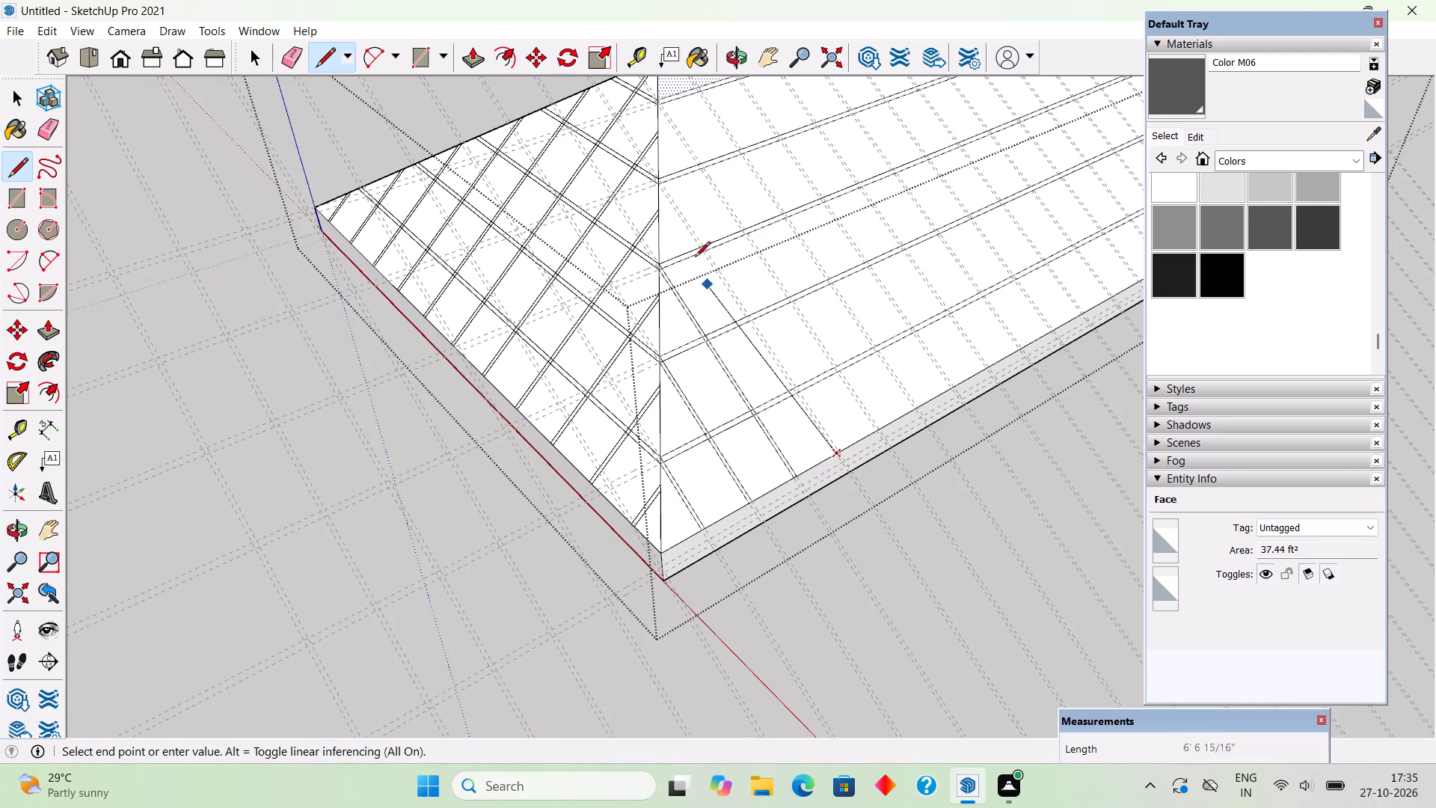
{"action": "scroll", "coordinate": [659, 192], "scroll_direction": "up", "scroll_amount": 15}
{"action": "left_click", "coordinate": [670, 171]}
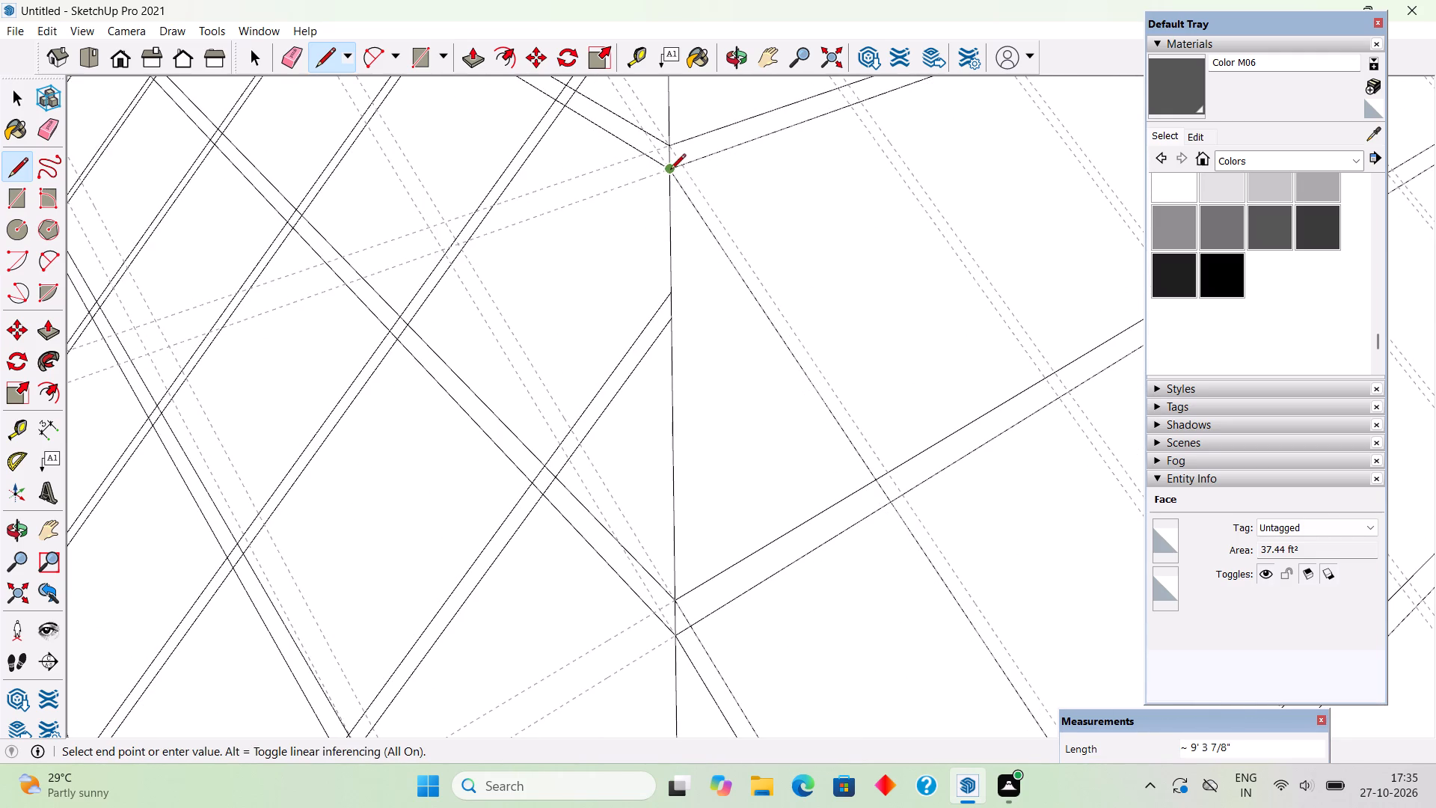
{"action": "left_click", "coordinate": [669, 147]}
{"action": "scroll", "coordinate": [668, 150], "scroll_direction": "down", "scroll_amount": 15}
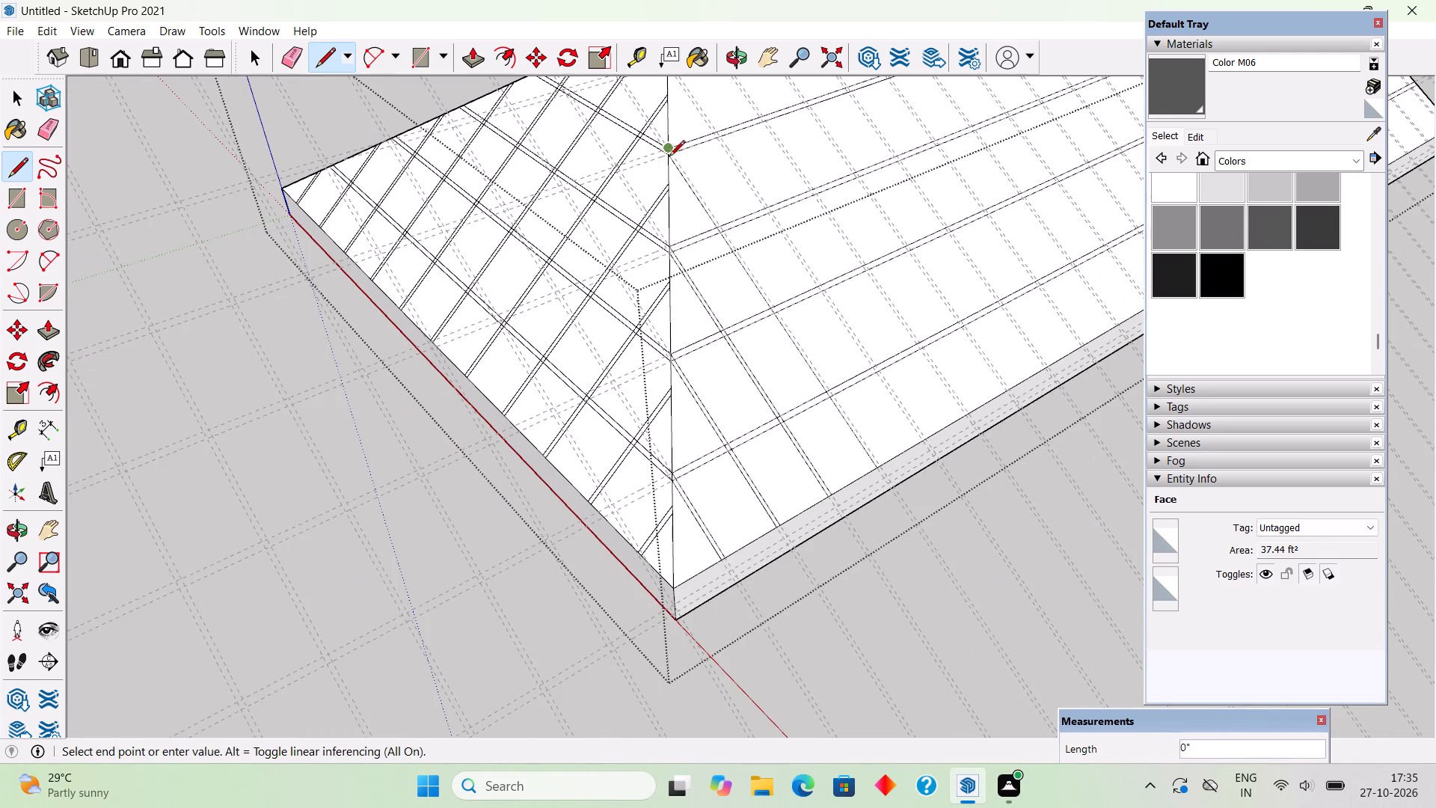
{"action": "scroll", "coordinate": [866, 458], "scroll_direction": "up", "scroll_amount": 9}
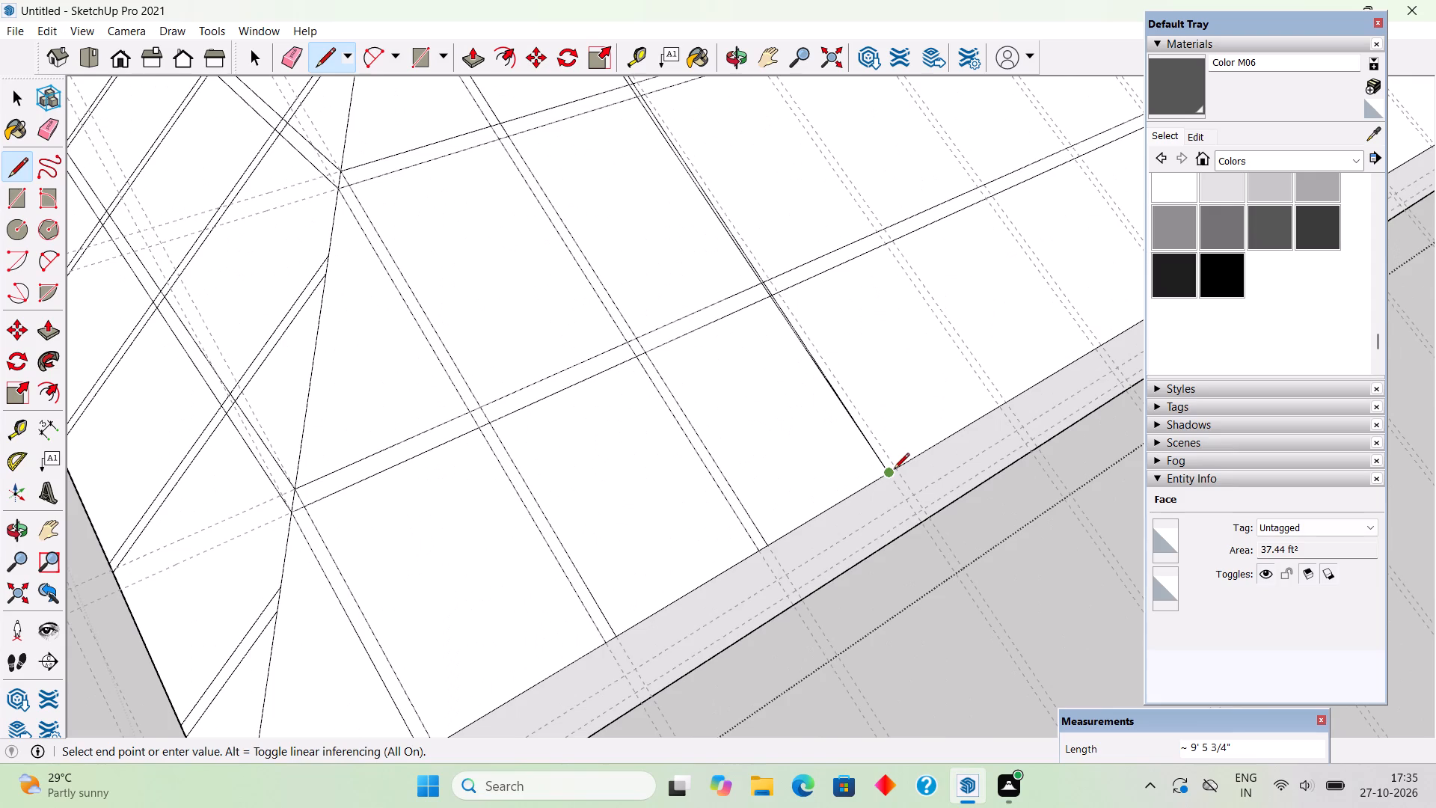
{"action": "scroll", "coordinate": [894, 470], "scroll_direction": "up", "scroll_amount": 5}
{"action": "left_click", "coordinate": [897, 473]}
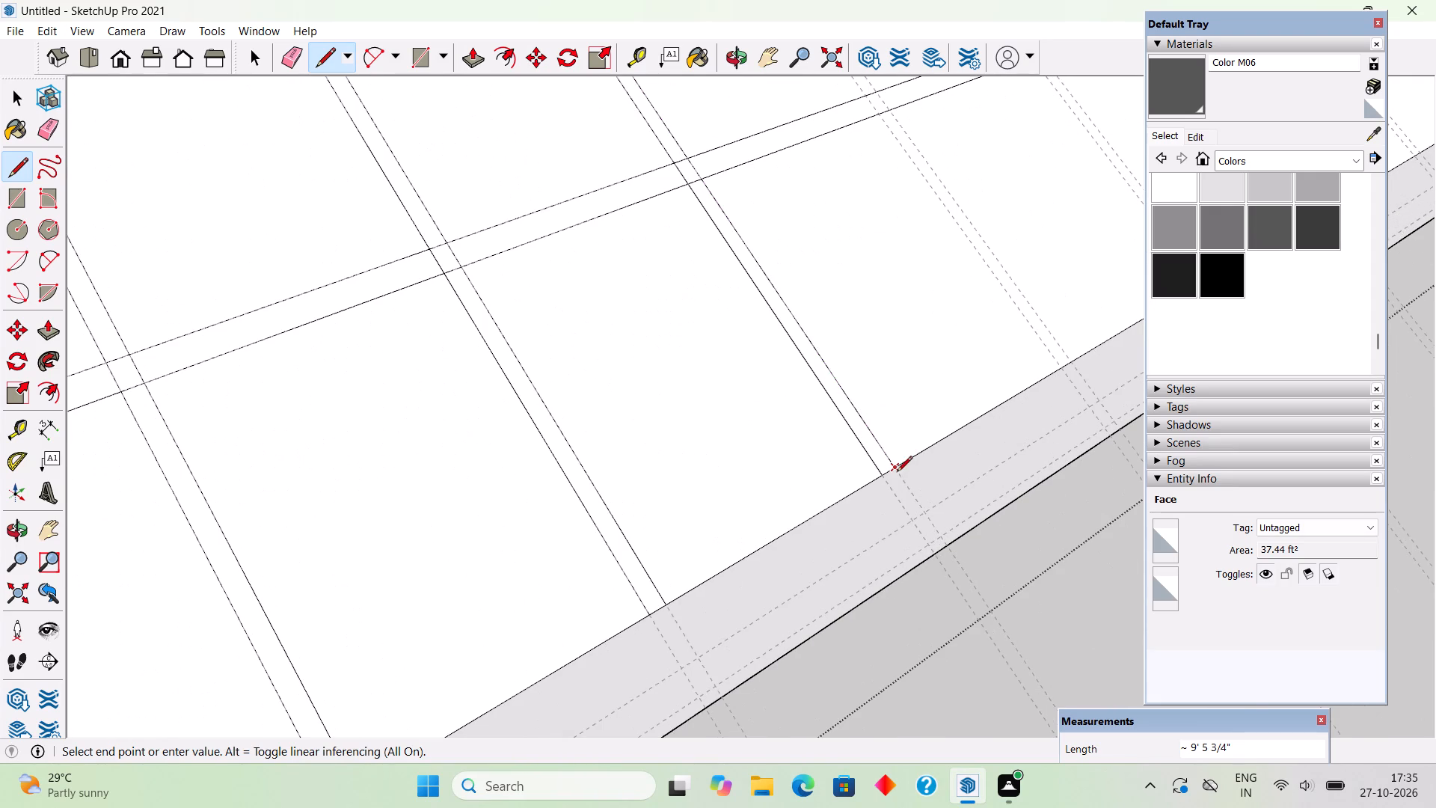
Draw two lines about 11' 9" and 11' 11" long along the fifth downslope guide pair, between the eave edge and the hip edge.
{"action": "left_click", "coordinate": [1061, 367]}
{"action": "scroll", "coordinate": [937, 487], "scroll_direction": "down", "scroll_amount": 13}
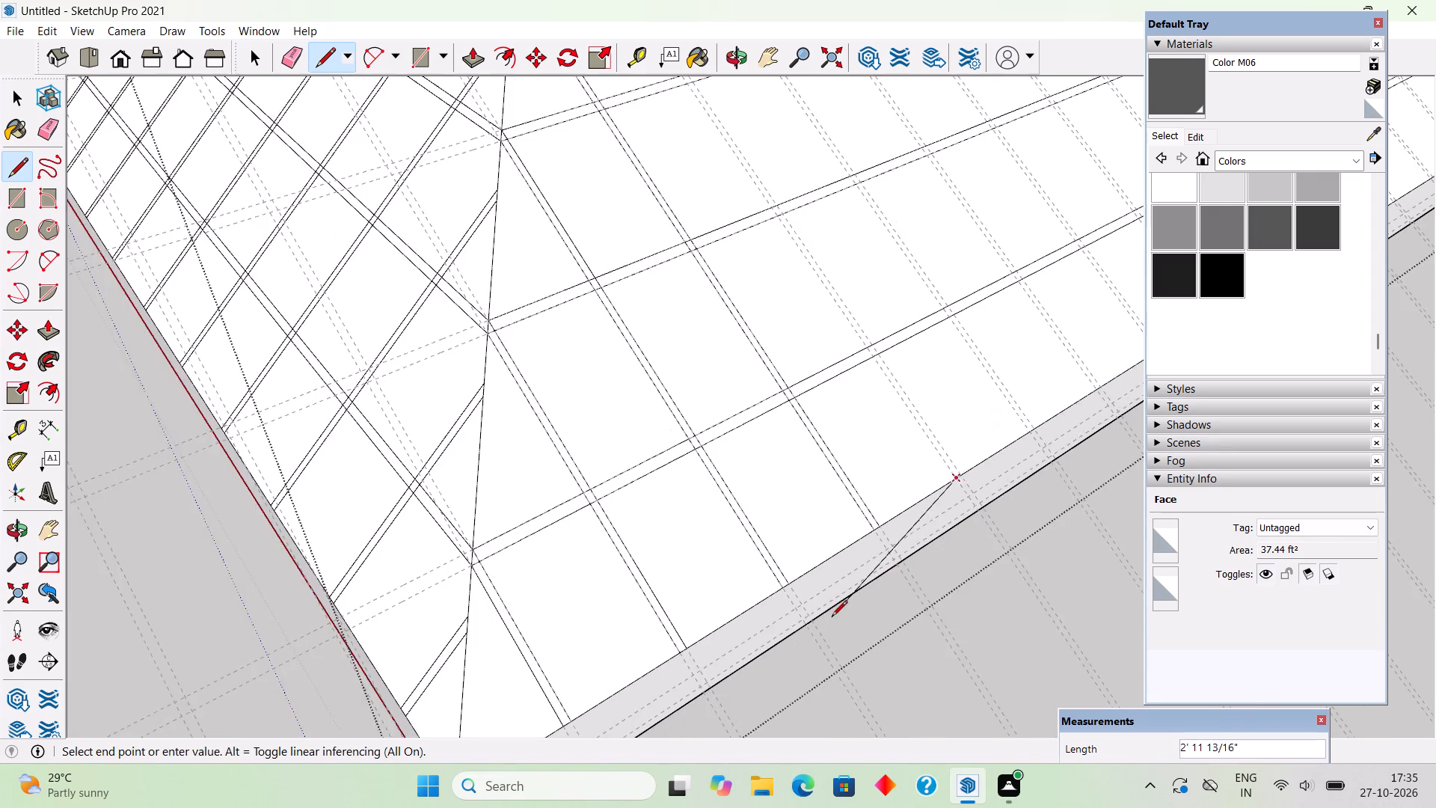
{"action": "scroll", "coordinate": [832, 617], "scroll_direction": "down", "scroll_amount": 8}
{"action": "scroll", "coordinate": [717, 296], "scroll_direction": "up", "scroll_amount": 14}
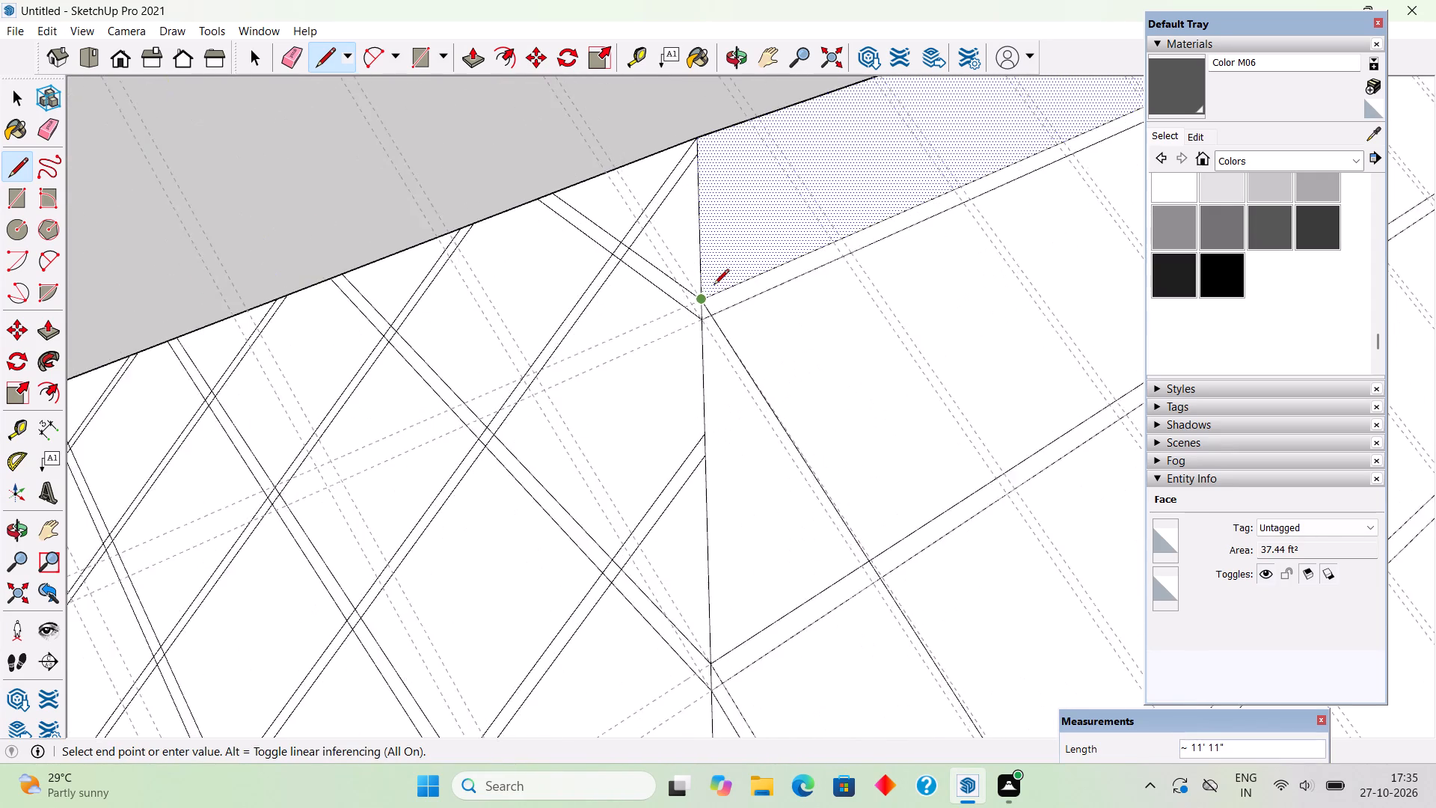
{"action": "scroll", "coordinate": [714, 286], "scroll_direction": "up", "scroll_amount": 7}
{"action": "left_click", "coordinate": [697, 339]}
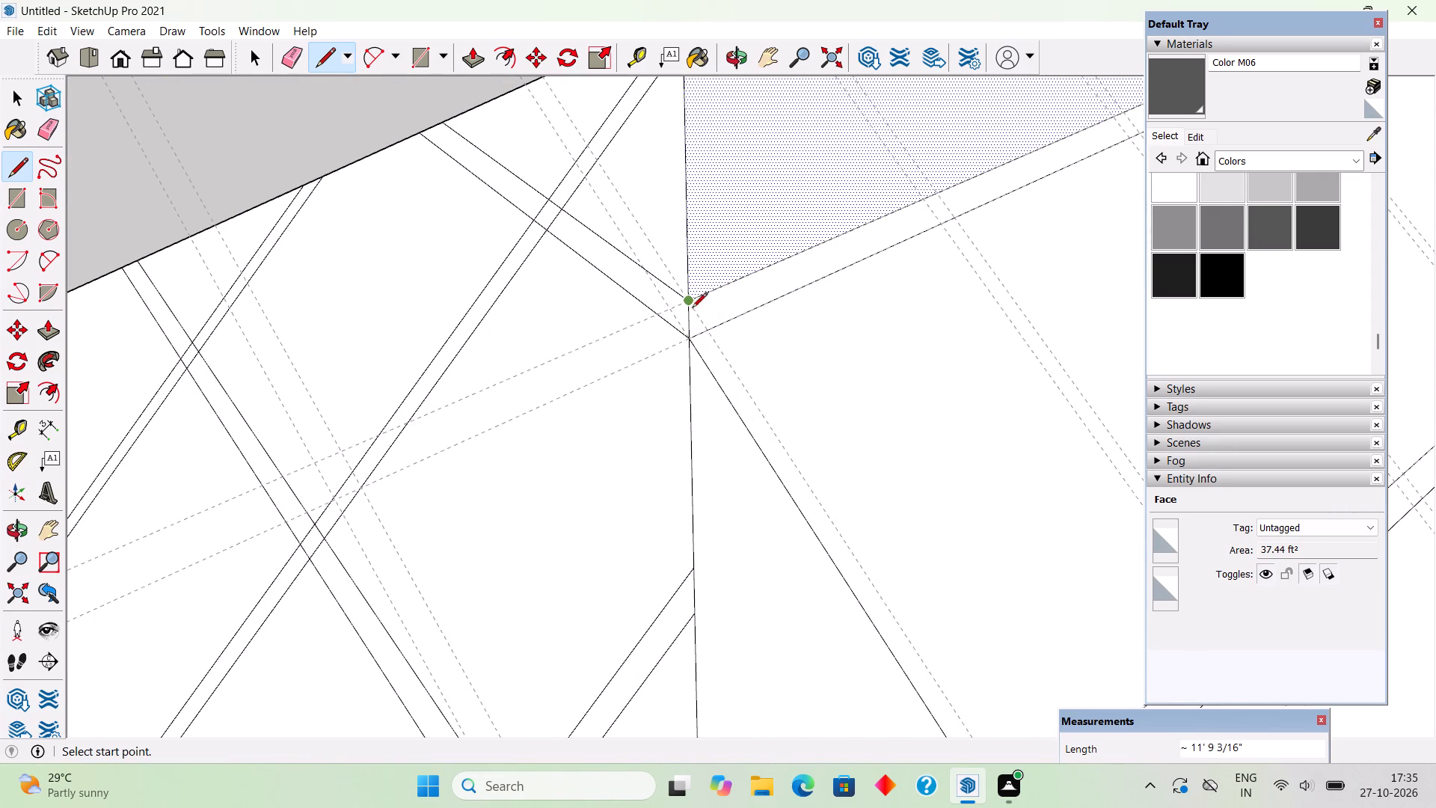
{"action": "left_click", "coordinate": [691, 304]}
{"action": "scroll", "coordinate": [691, 304], "scroll_direction": "down", "scroll_amount": 17}
{"action": "scroll", "coordinate": [697, 298], "scroll_direction": "down", "scroll_amount": 6}
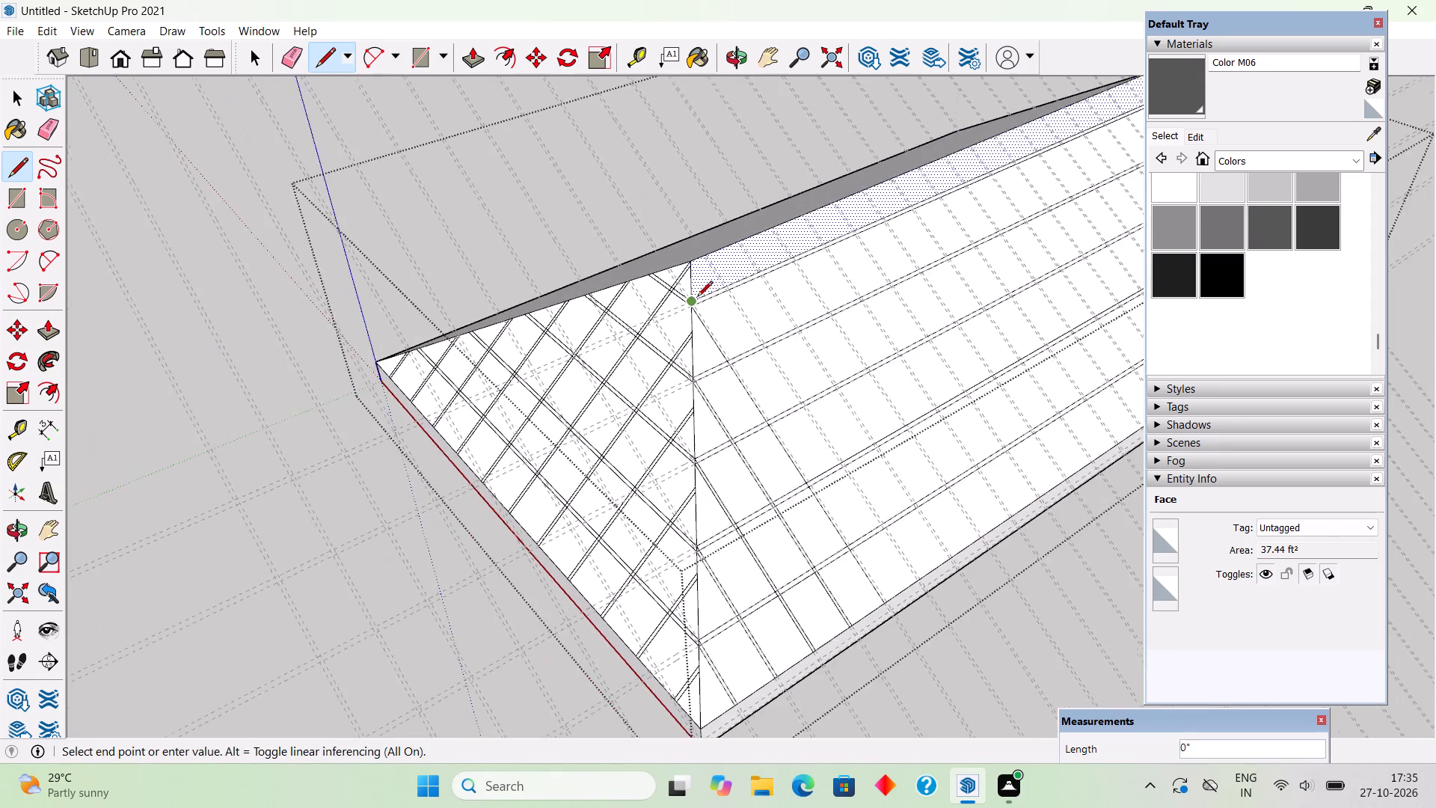
{"action": "scroll", "coordinate": [884, 579], "scroll_direction": "up", "scroll_amount": 16}
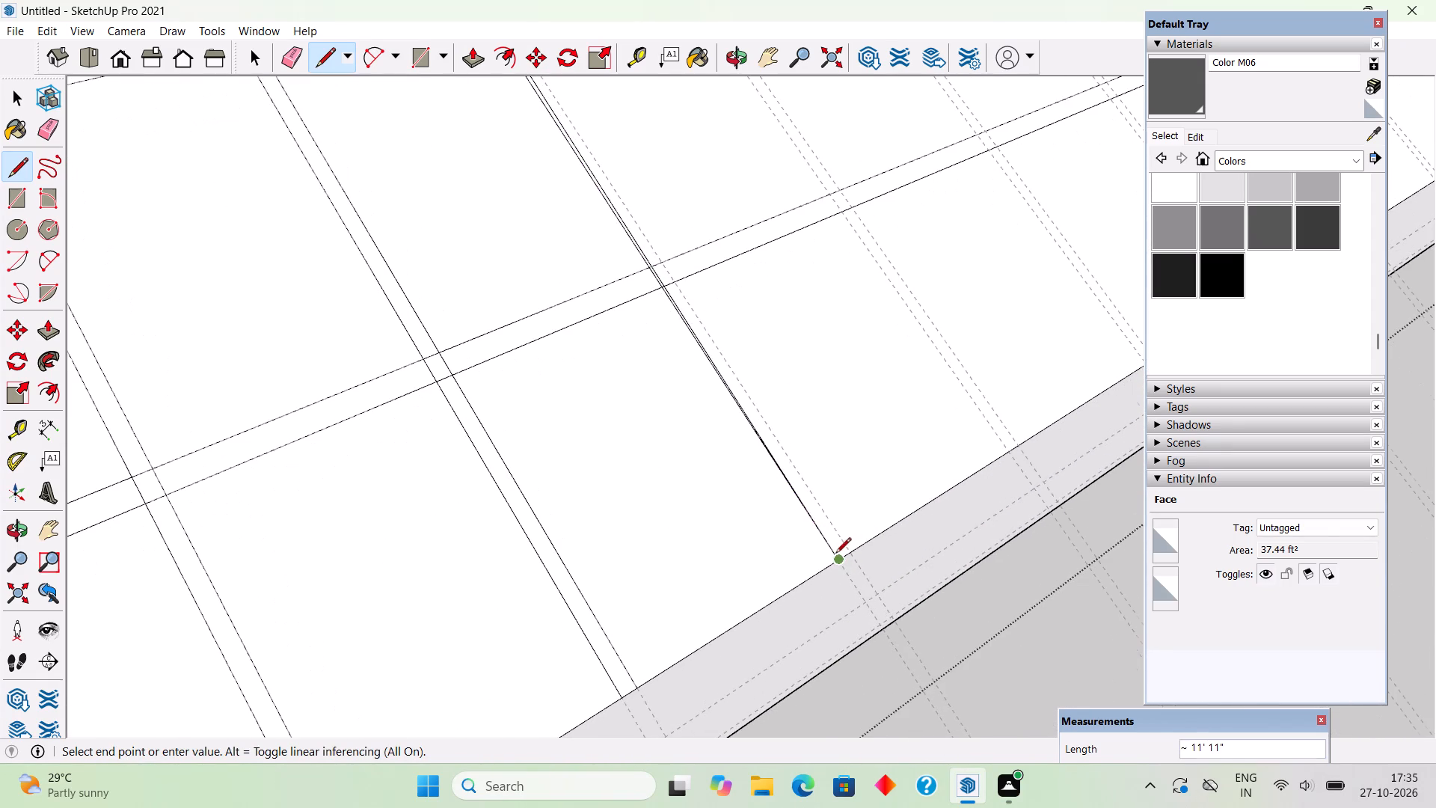
{"action": "left_click", "coordinate": [855, 553]}
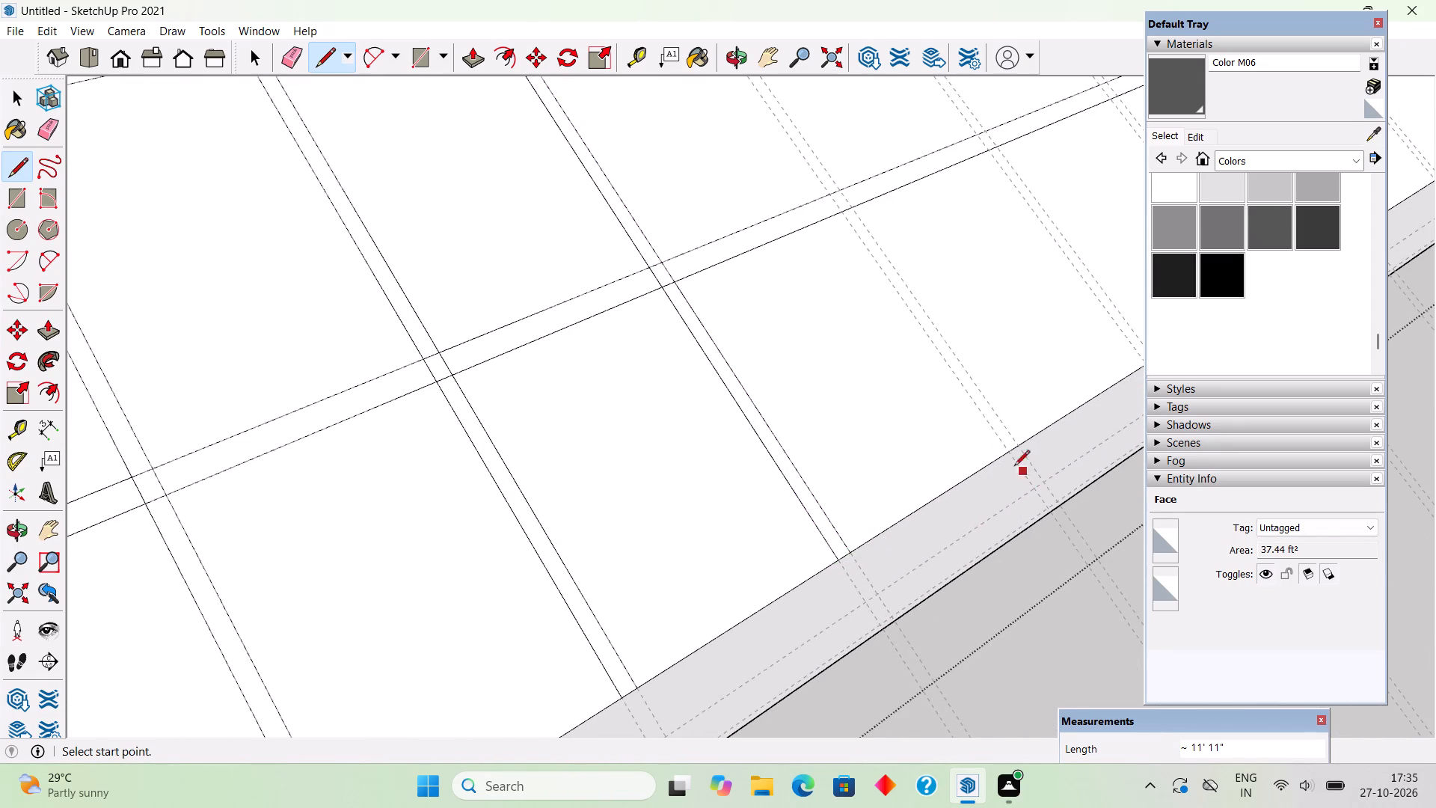
Draw two lines about 13' 3" long along the sixth downslope guide pair, between the eave edge and the ridge.
{"action": "left_click", "coordinate": [1006, 447]}
{"action": "scroll", "coordinate": [916, 522], "scroll_direction": "down", "scroll_amount": 14}
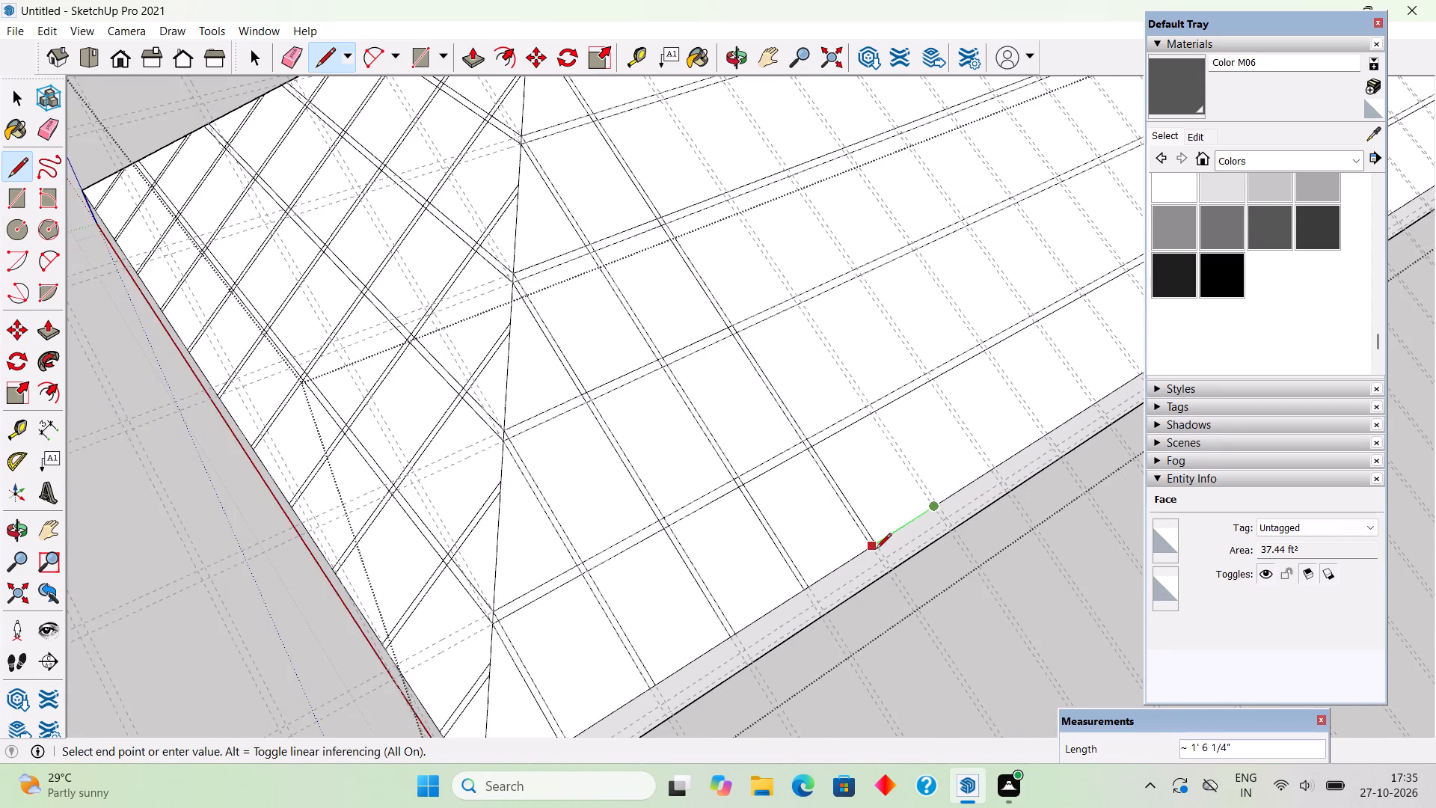
{"action": "scroll", "coordinate": [876, 550], "scroll_direction": "down", "scroll_amount": 5}
{"action": "scroll", "coordinate": [711, 239], "scroll_direction": "up", "scroll_amount": 16}
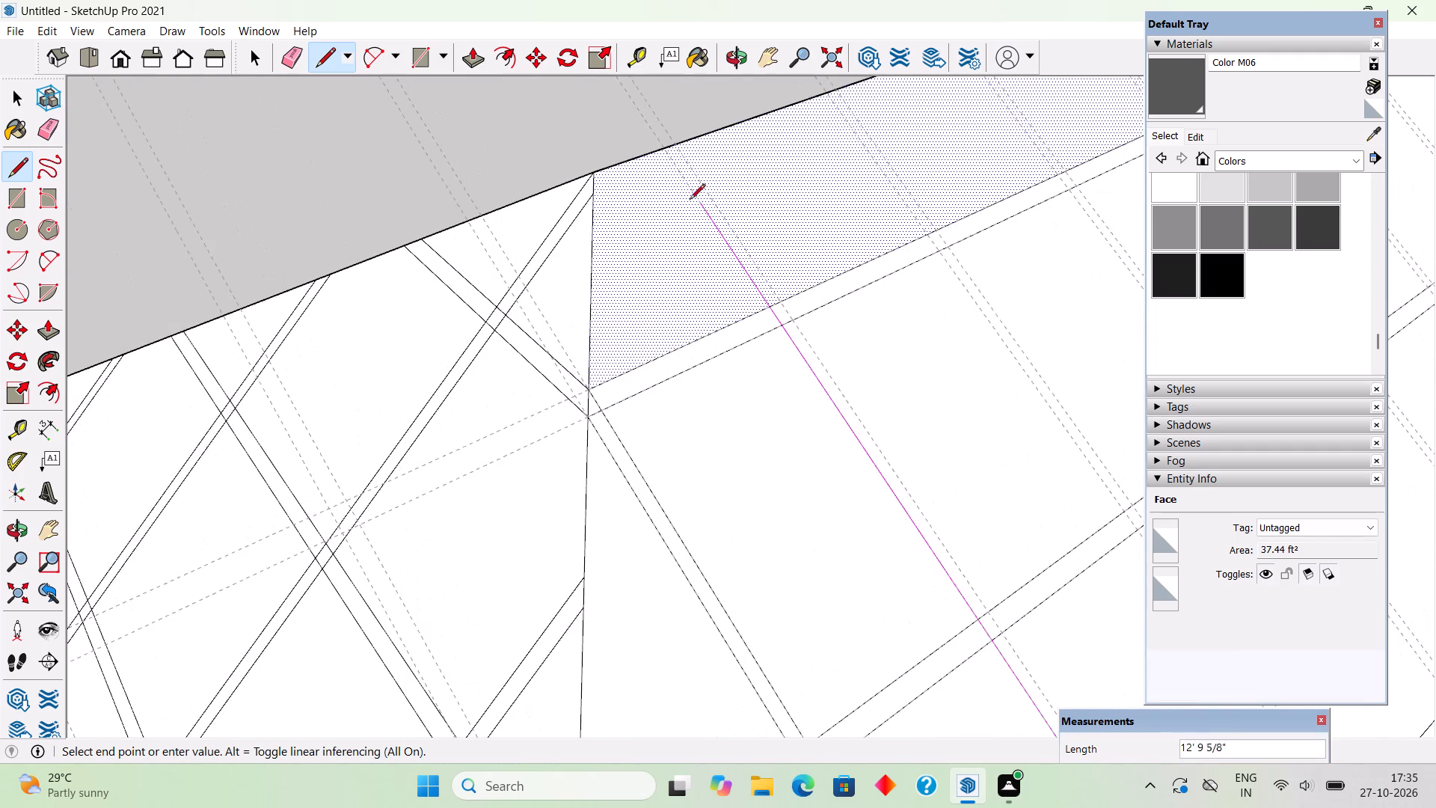
{"action": "left_click", "coordinate": [665, 152]}
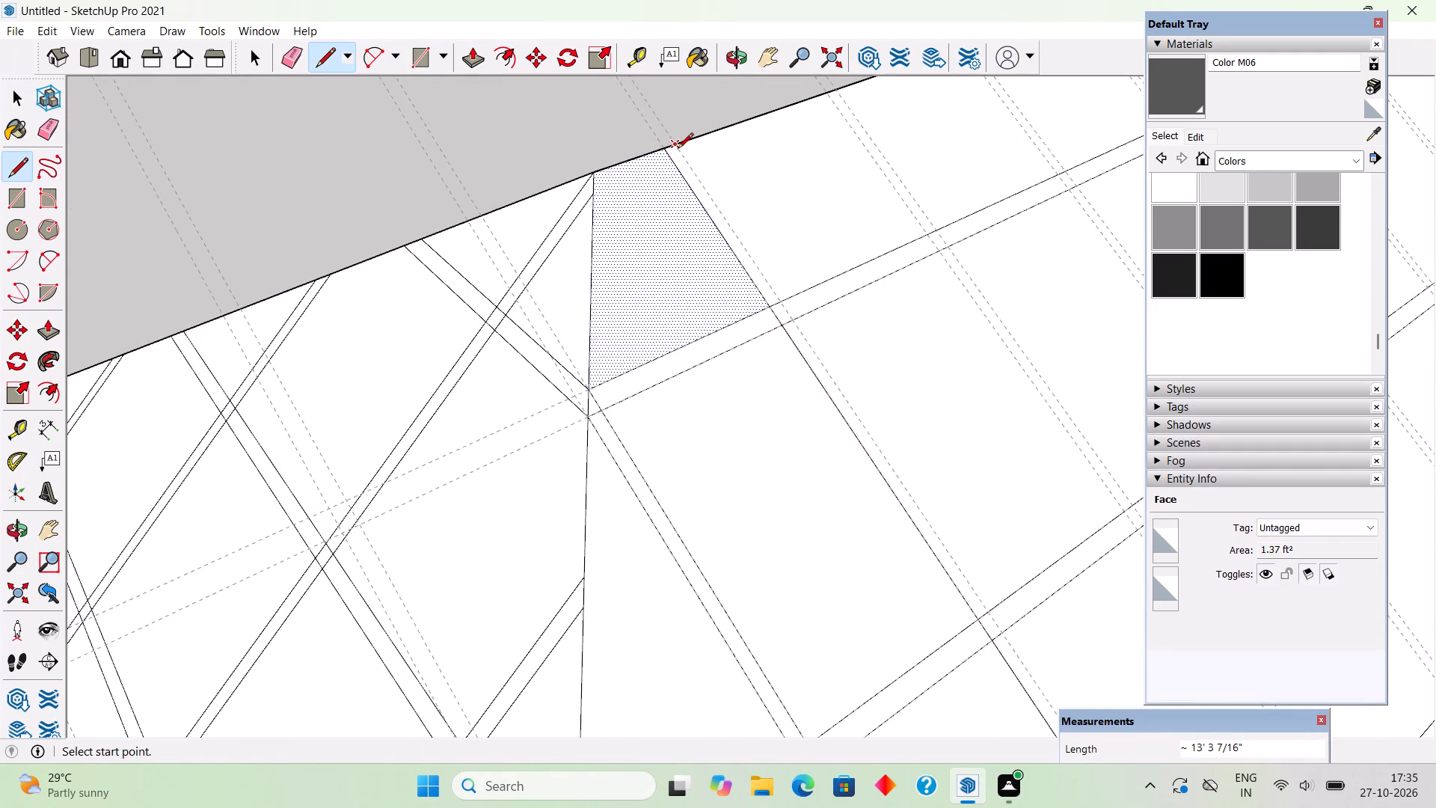
{"action": "left_click", "coordinate": [678, 150]}
{"action": "scroll", "coordinate": [676, 151], "scroll_direction": "down", "scroll_amount": 16}
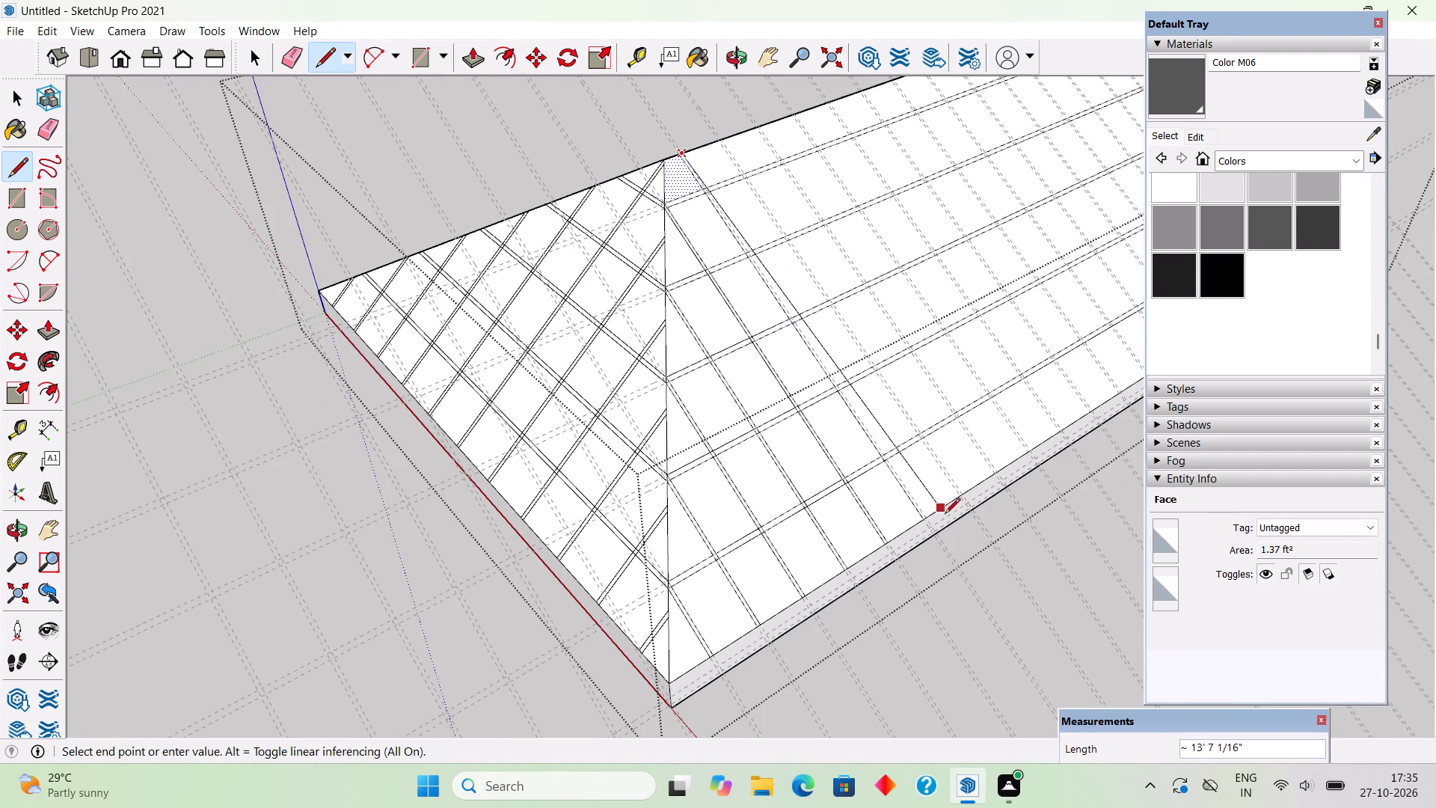
{"action": "scroll", "coordinate": [948, 524], "scroll_direction": "up", "scroll_amount": 12}
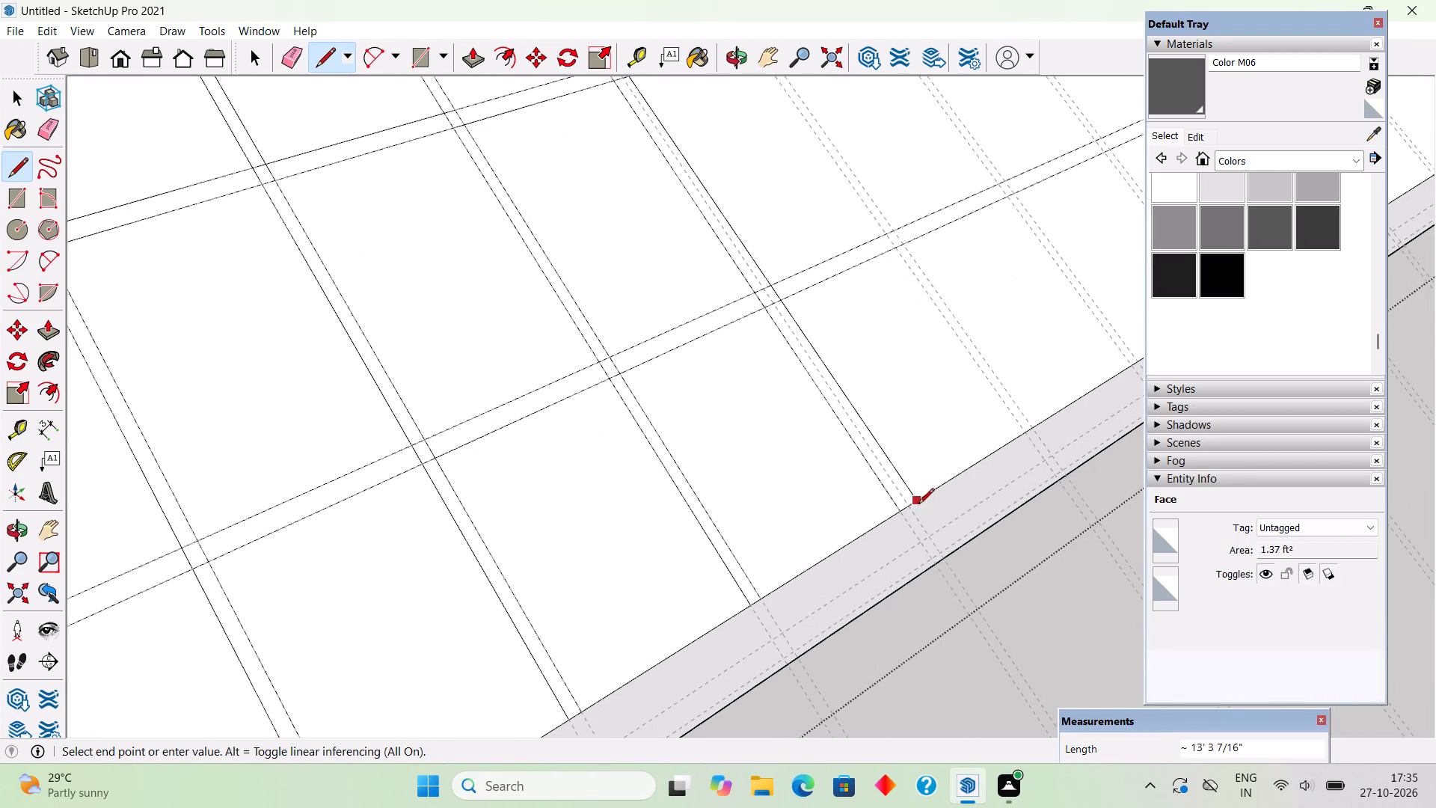
{"action": "left_click", "coordinate": [914, 508]}
Draw two lines about 13' 3" long along the seventh downslope guide pair, between the eave edge and the ridge.
{"action": "scroll", "coordinate": [671, 590], "scroll_direction": "down", "scroll_amount": 12}
{"action": "middle_click_drag", "start_coordinate": [835, 574], "coordinate": [784, 581]}
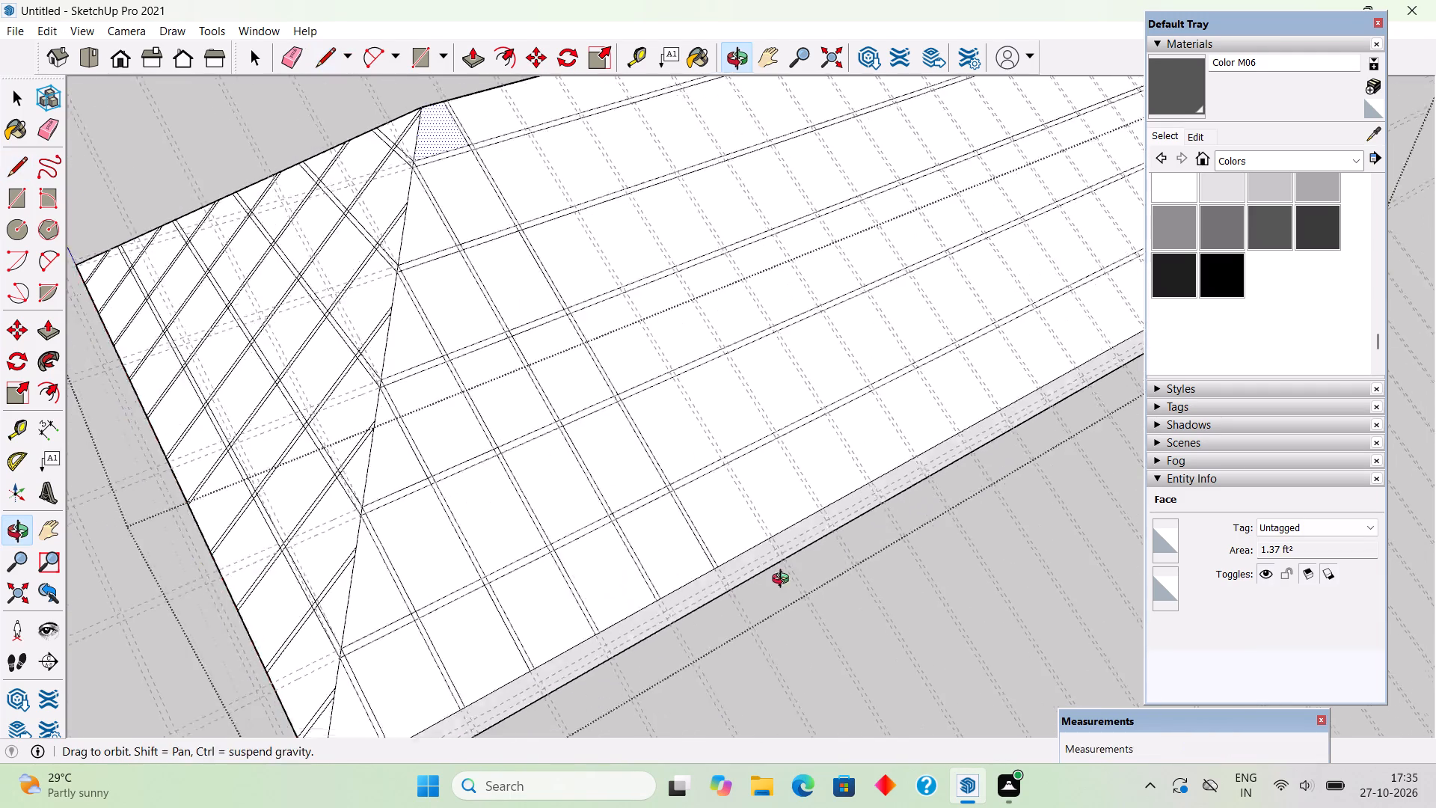
{"action": "middle_click_drag", "start_coordinate": [784, 581], "coordinate": [710, 581]}
{"action": "scroll", "coordinate": [710, 581], "scroll_direction": "down", "scroll_amount": 1}
{"action": "scroll", "coordinate": [727, 537], "scroll_direction": "up", "scroll_amount": 4}
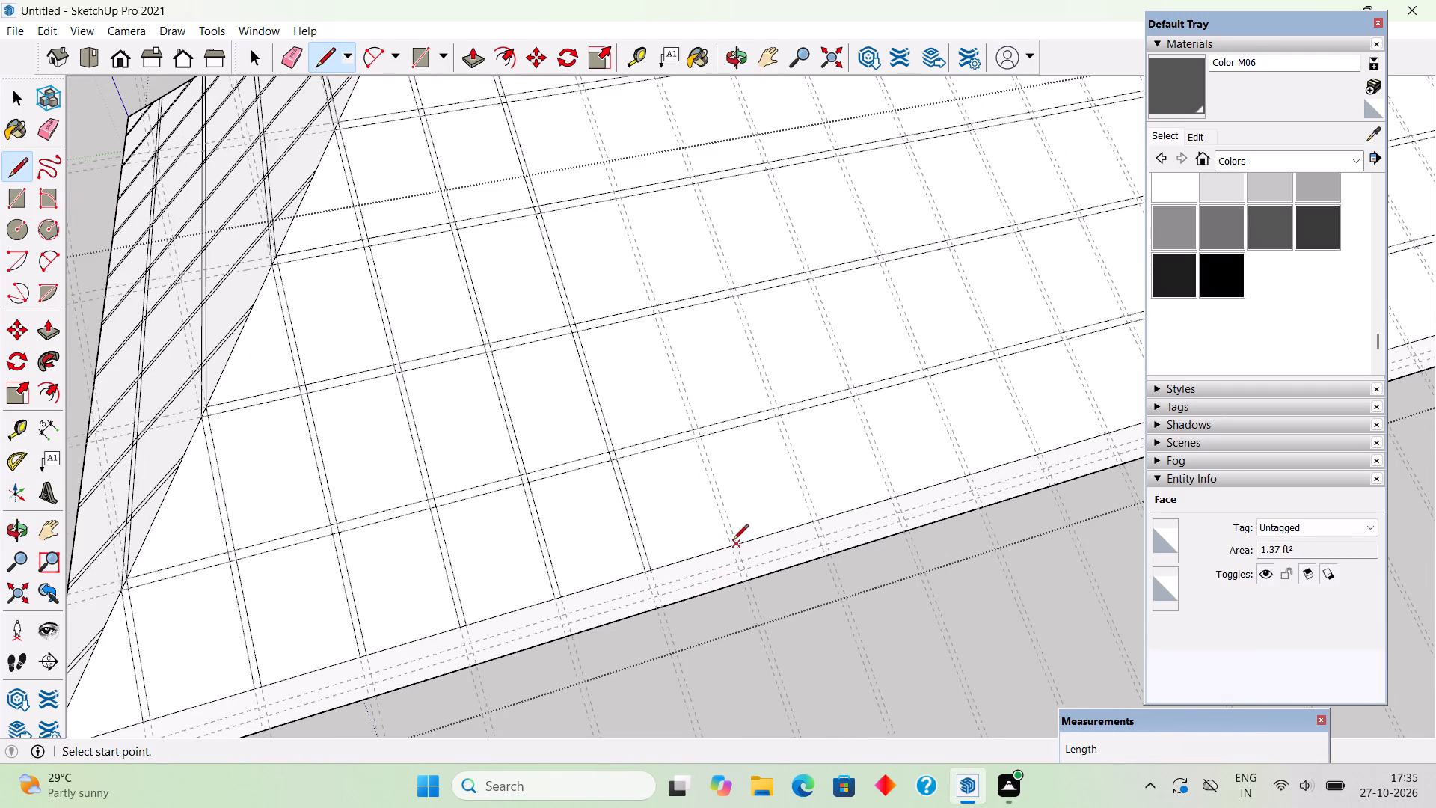
{"action": "left_click", "coordinate": [731, 545]}
{"action": "scroll", "coordinate": [722, 547], "scroll_direction": "down", "scroll_amount": 6}
{"action": "scroll", "coordinate": [610, 180], "scroll_direction": "up", "scroll_amount": 5}
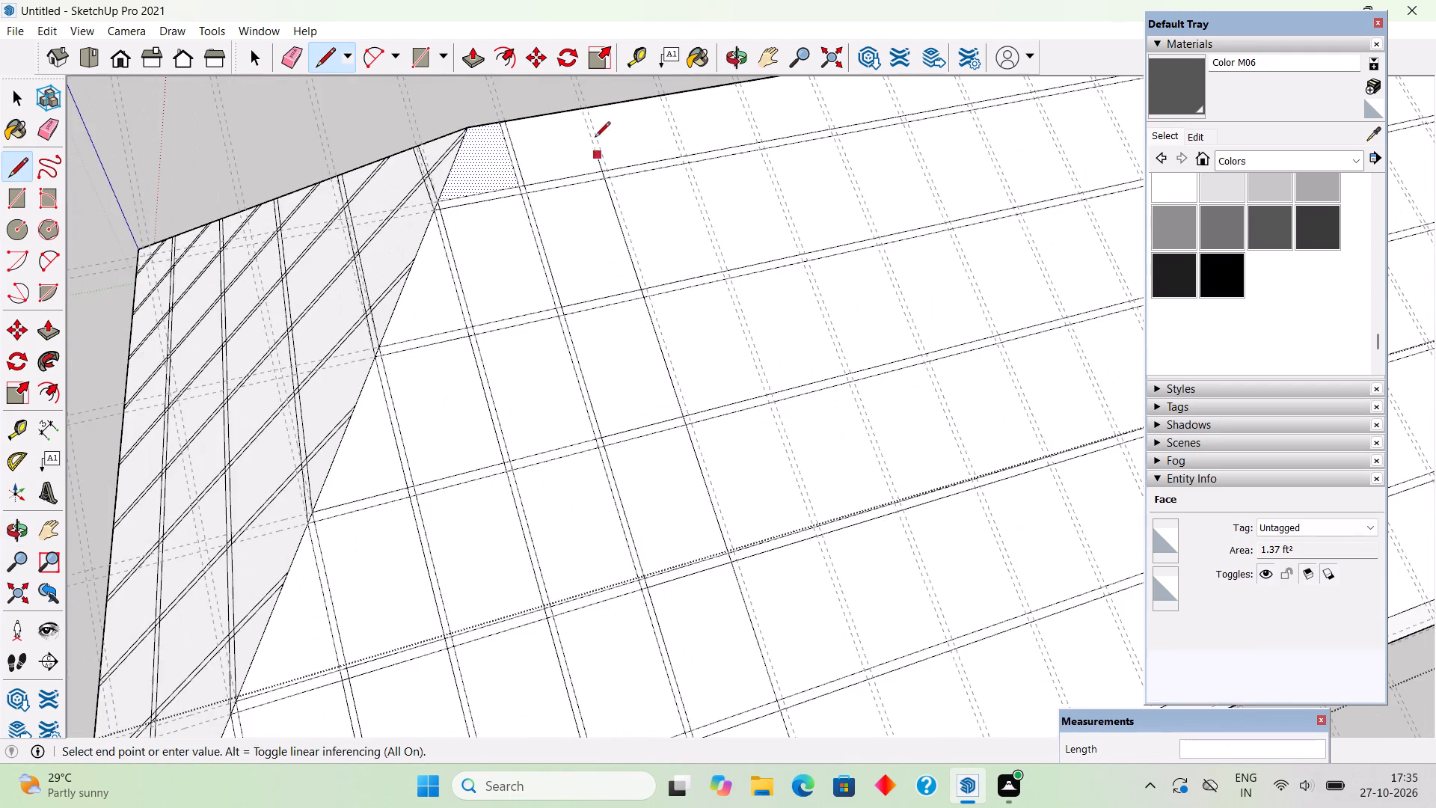
{"action": "scroll", "coordinate": [580, 119], "scroll_direction": "up", "scroll_amount": 4}
{"action": "left_click", "coordinate": [582, 108]}
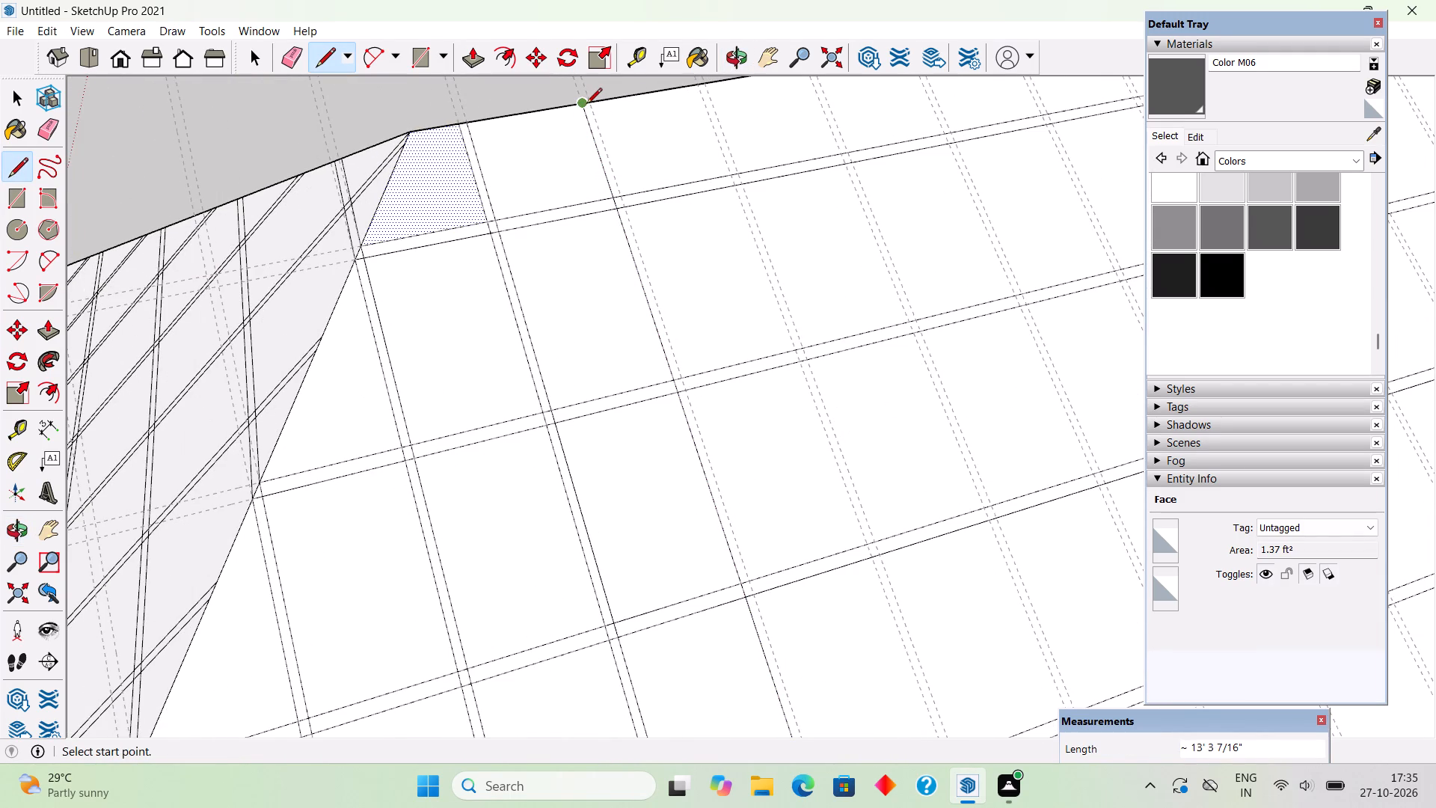
{"action": "scroll", "coordinate": [589, 105], "scroll_direction": "up", "scroll_amount": 6}
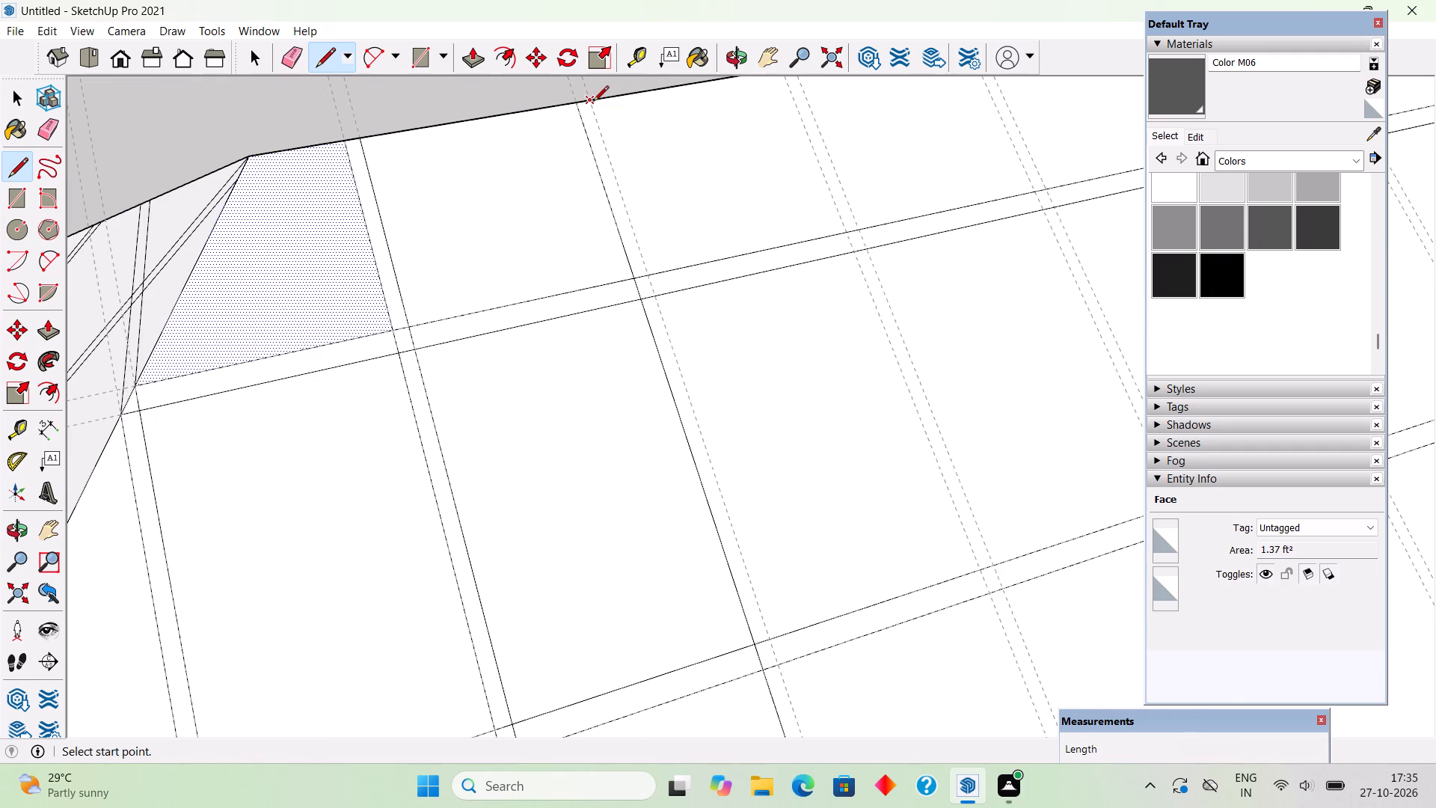
{"action": "left_click", "coordinate": [593, 102]}
{"action": "scroll", "coordinate": [595, 104], "scroll_direction": "down", "scroll_amount": 20}
{"action": "scroll", "coordinate": [595, 104], "scroll_direction": "down", "scroll_amount": 5}
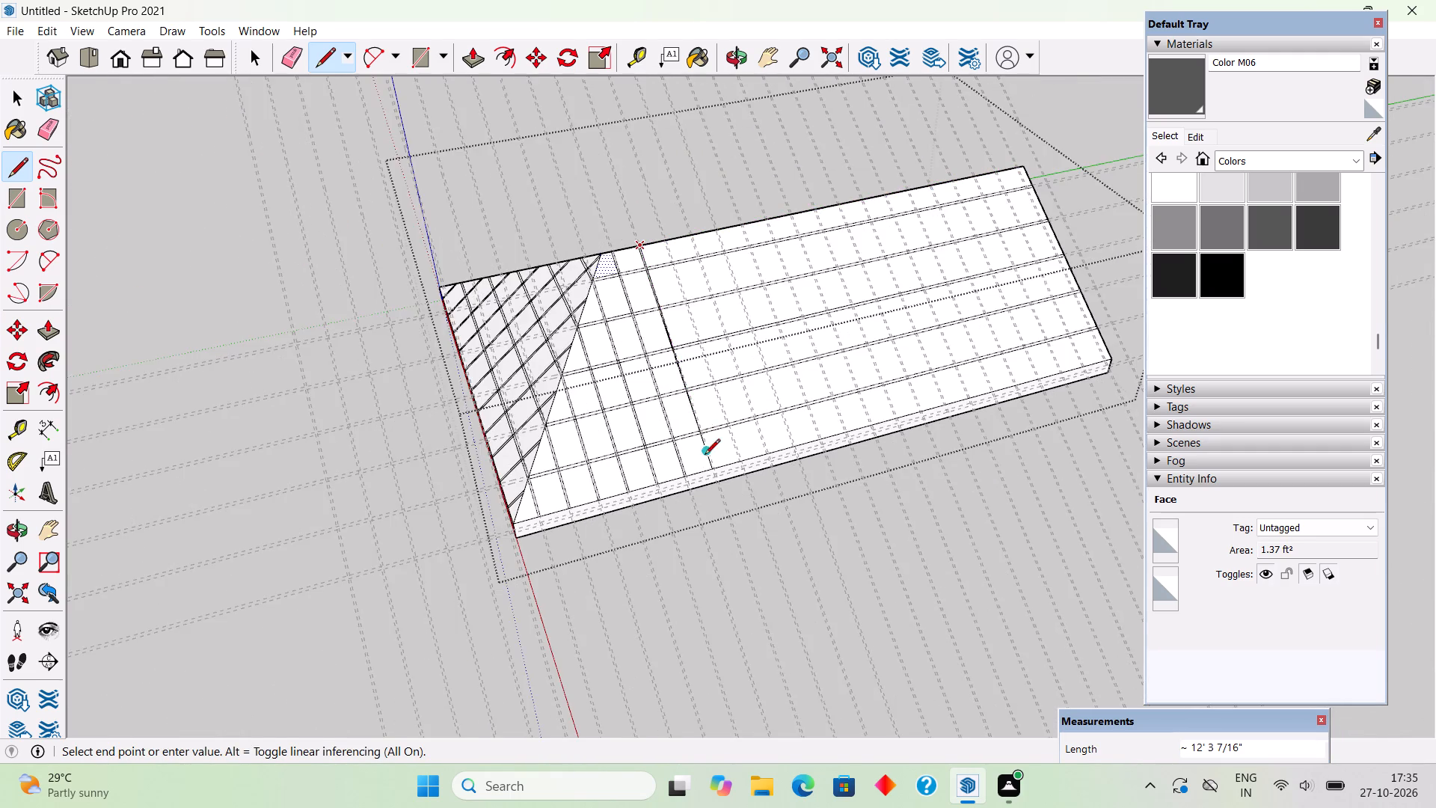
{"action": "scroll", "coordinate": [712, 468], "scroll_direction": "up", "scroll_amount": 18}
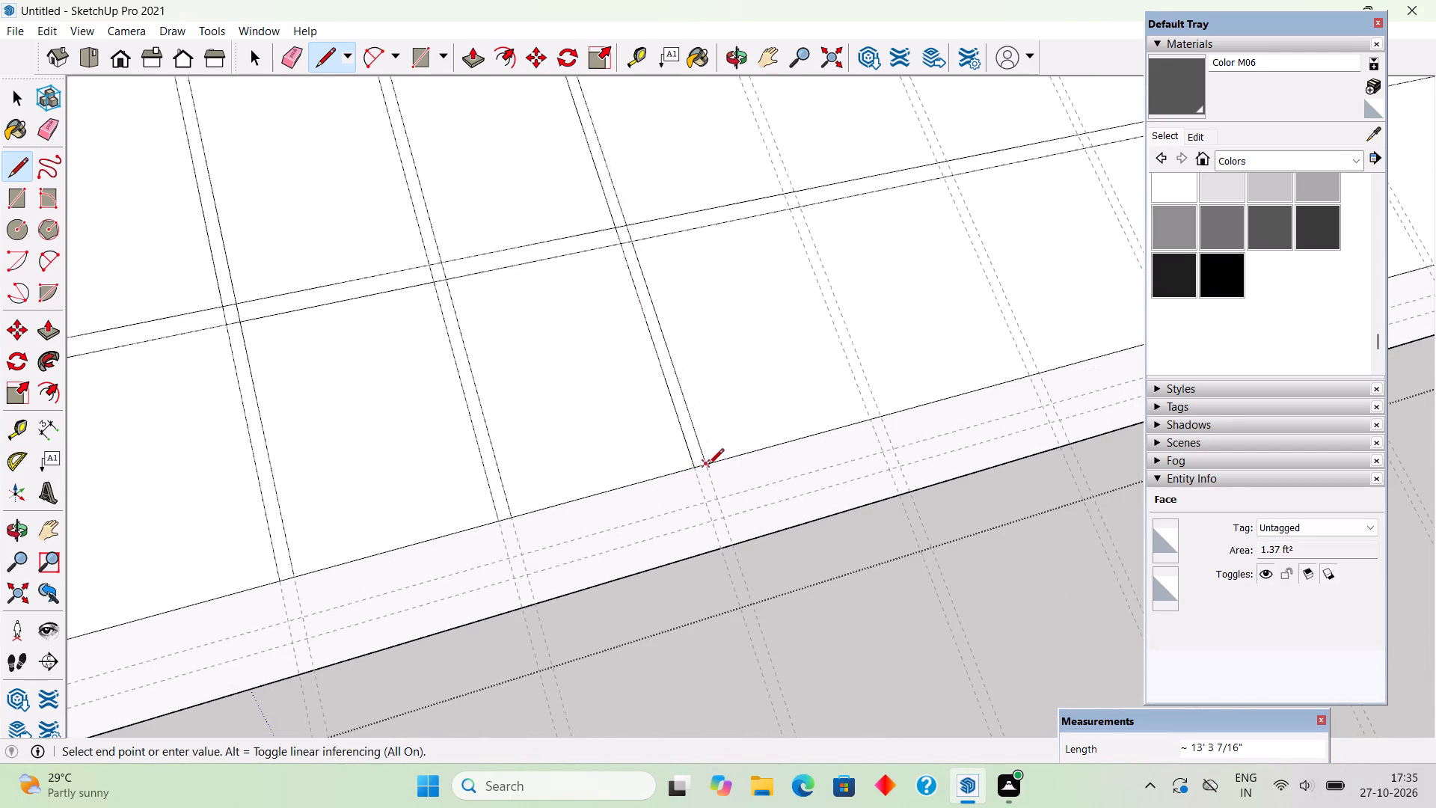
{"action": "left_click", "coordinate": [708, 465]}
Draw a line about 13' 3" long along the eighth downslope pair's first guide, from the eave edge up to the ridge.
{"action": "left_click", "coordinate": [864, 411]}
{"action": "scroll", "coordinate": [841, 451], "scroll_direction": "down", "scroll_amount": 9}
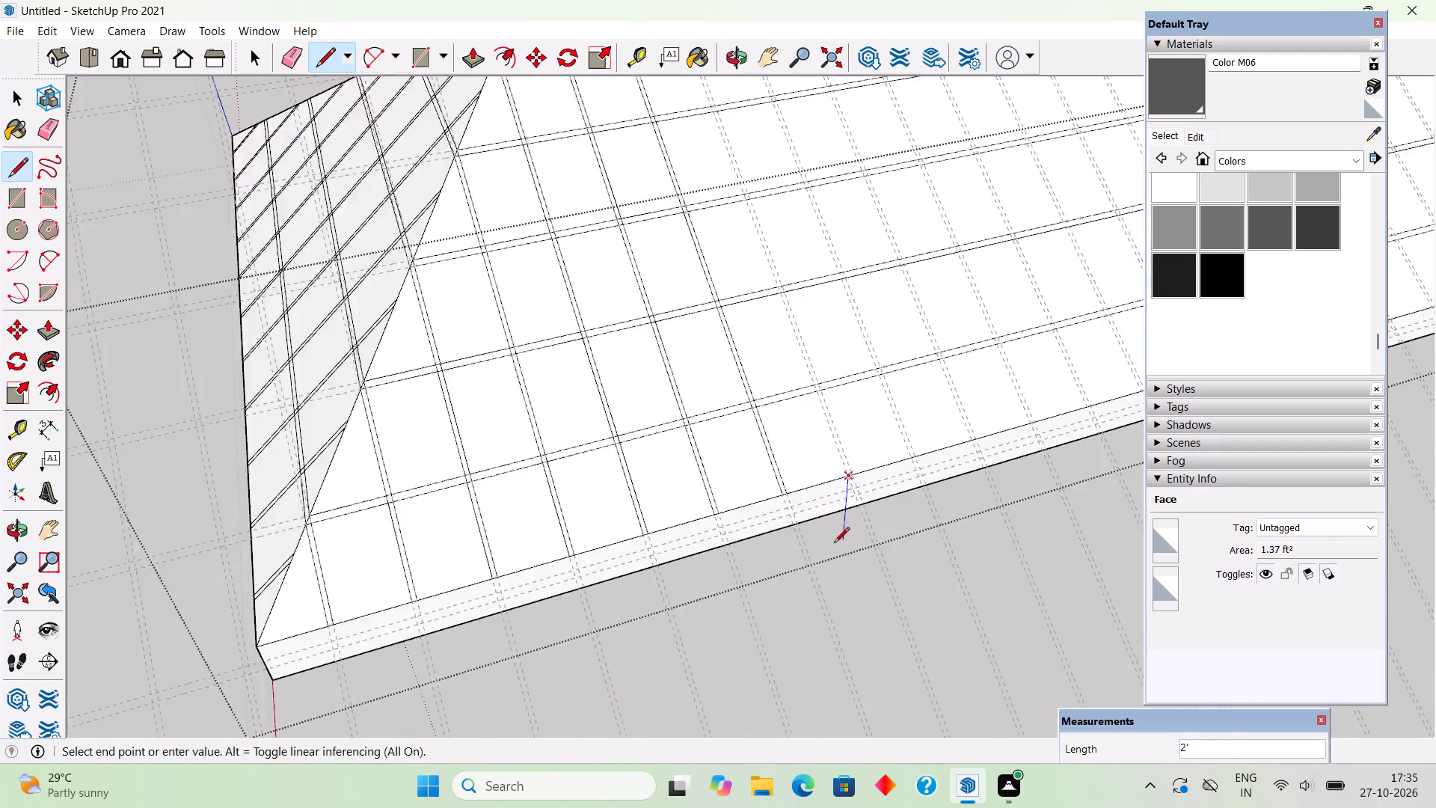
{"action": "scroll", "coordinate": [834, 544], "scroll_direction": "down", "scroll_amount": 8}
{"action": "scroll", "coordinate": [762, 279], "scroll_direction": "up", "scroll_amount": 15}
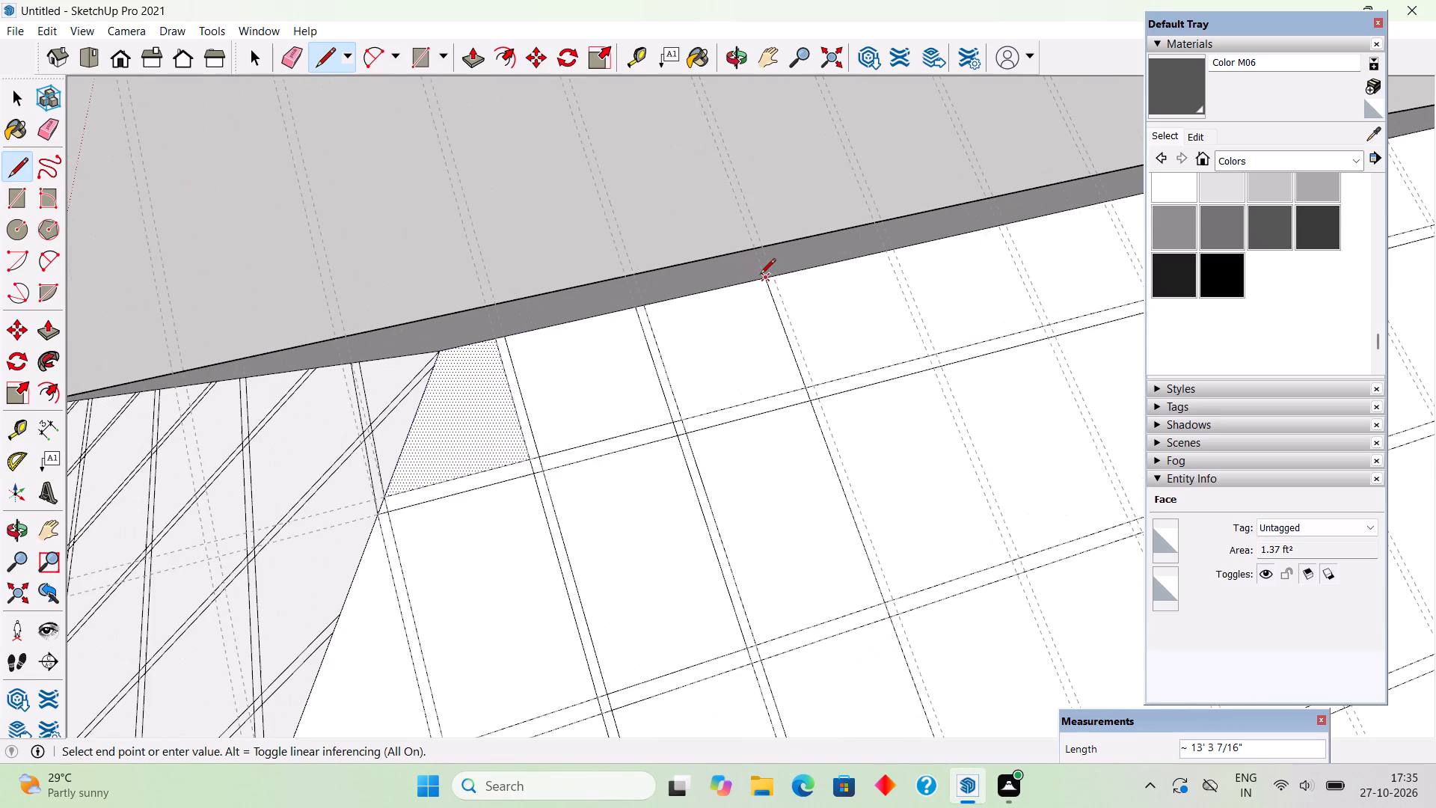
{"action": "left_click", "coordinate": [760, 275]}
Draw a line about 13' 3" long along the eighth downslope pair's second guide, from the ridge down to the eave edge.
{"action": "scroll", "coordinate": [771, 272], "scroll_direction": "up", "scroll_amount": 5}
{"action": "left_click", "coordinate": [774, 275]}
{"action": "scroll", "coordinate": [774, 275], "scroll_direction": "down", "scroll_amount": 2}
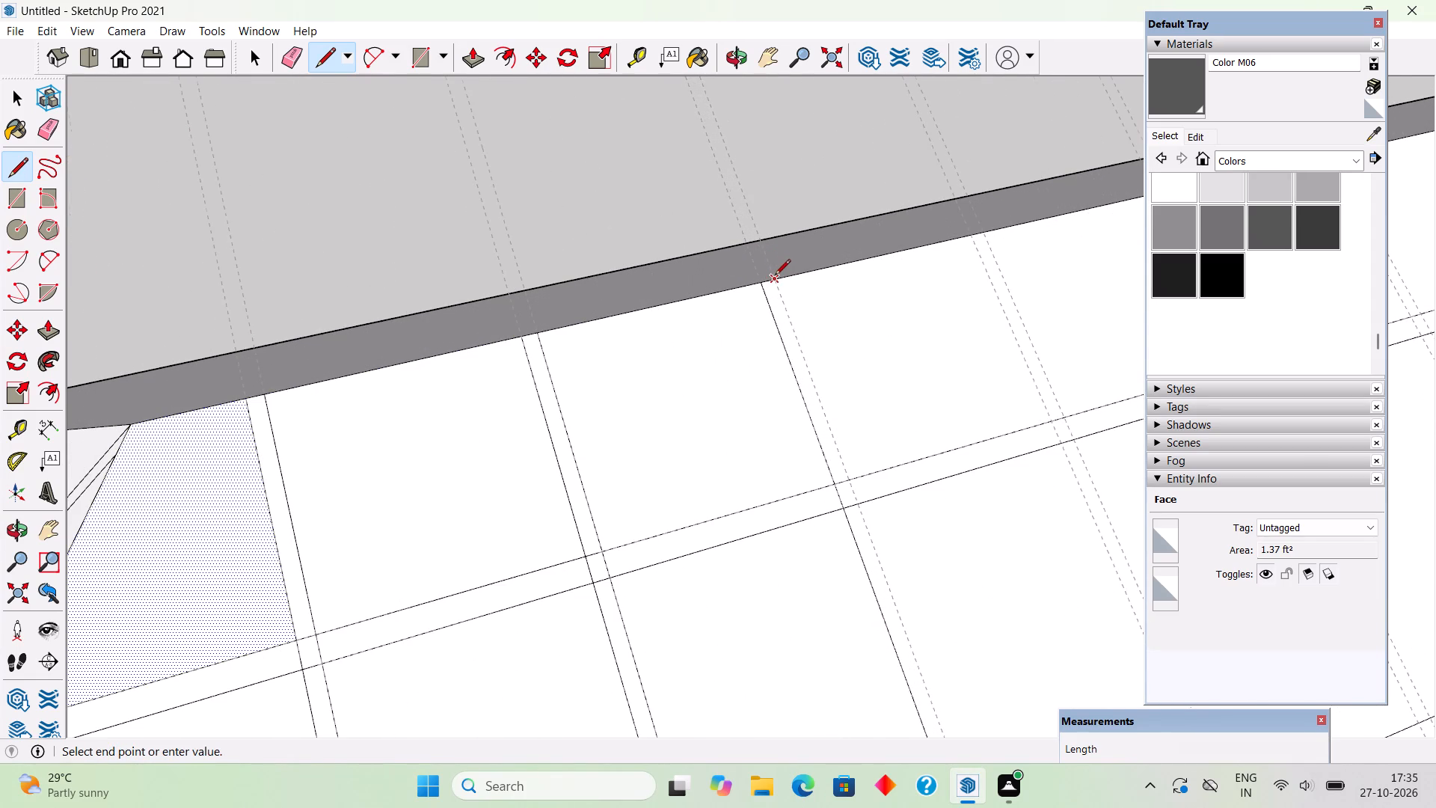
{"action": "scroll", "coordinate": [775, 276], "scroll_direction": "down", "scroll_amount": 8}
{"action": "scroll", "coordinate": [852, 429], "scroll_direction": "down", "scroll_amount": 15}
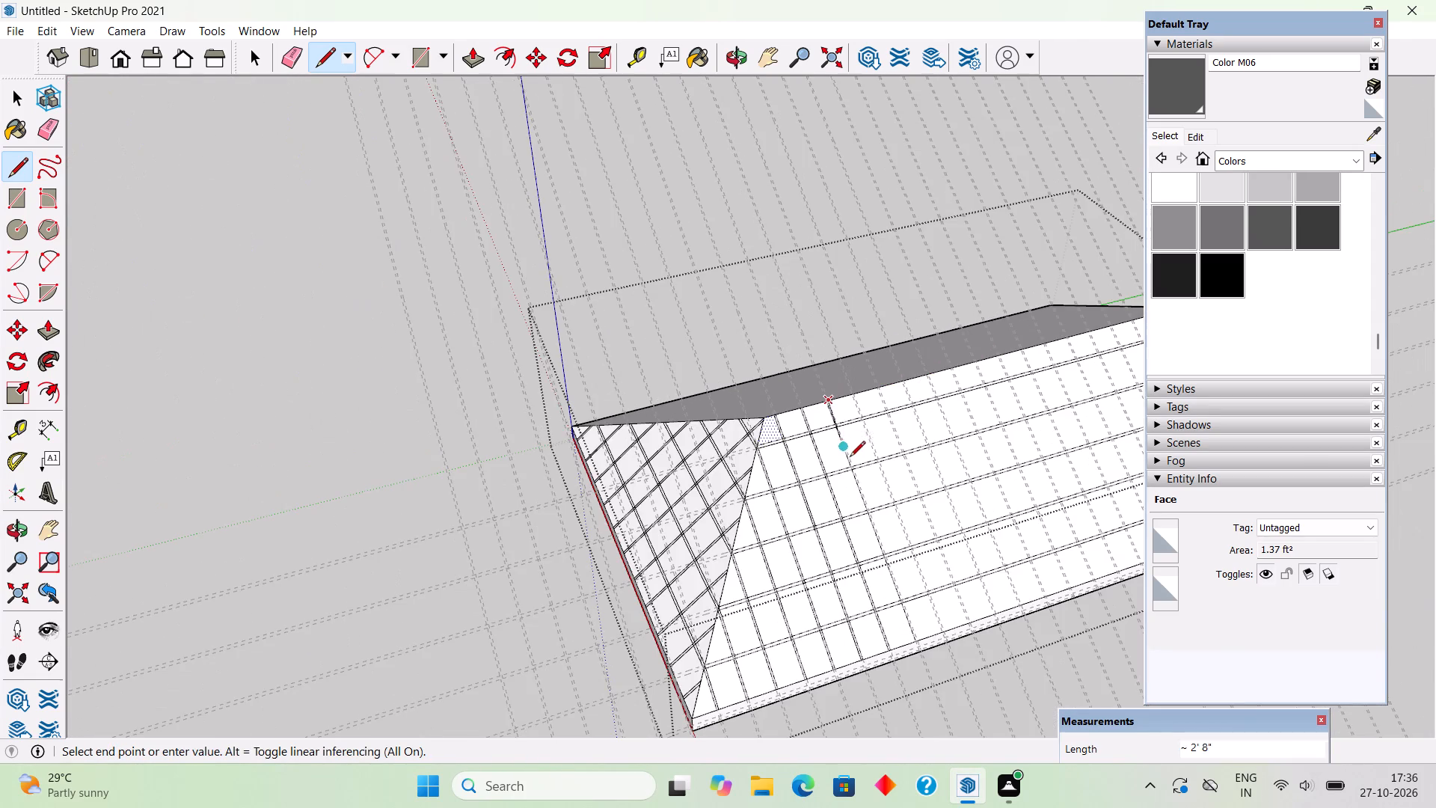
{"action": "scroll", "coordinate": [927, 655], "scroll_direction": "up", "scroll_amount": 16}
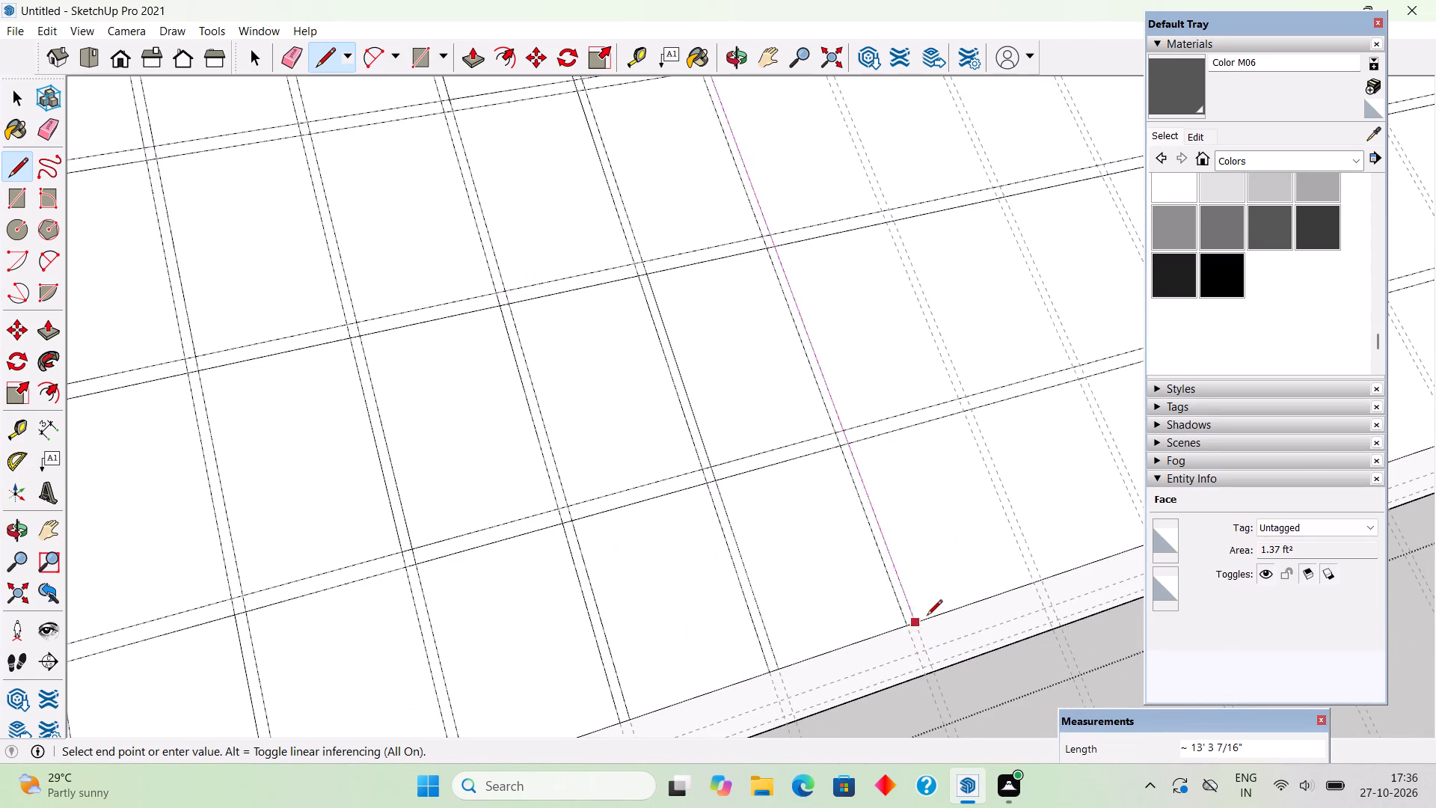
{"action": "scroll", "coordinate": [920, 624], "scroll_direction": "up", "scroll_amount": 3}
{"action": "left_click", "coordinate": [920, 624]}
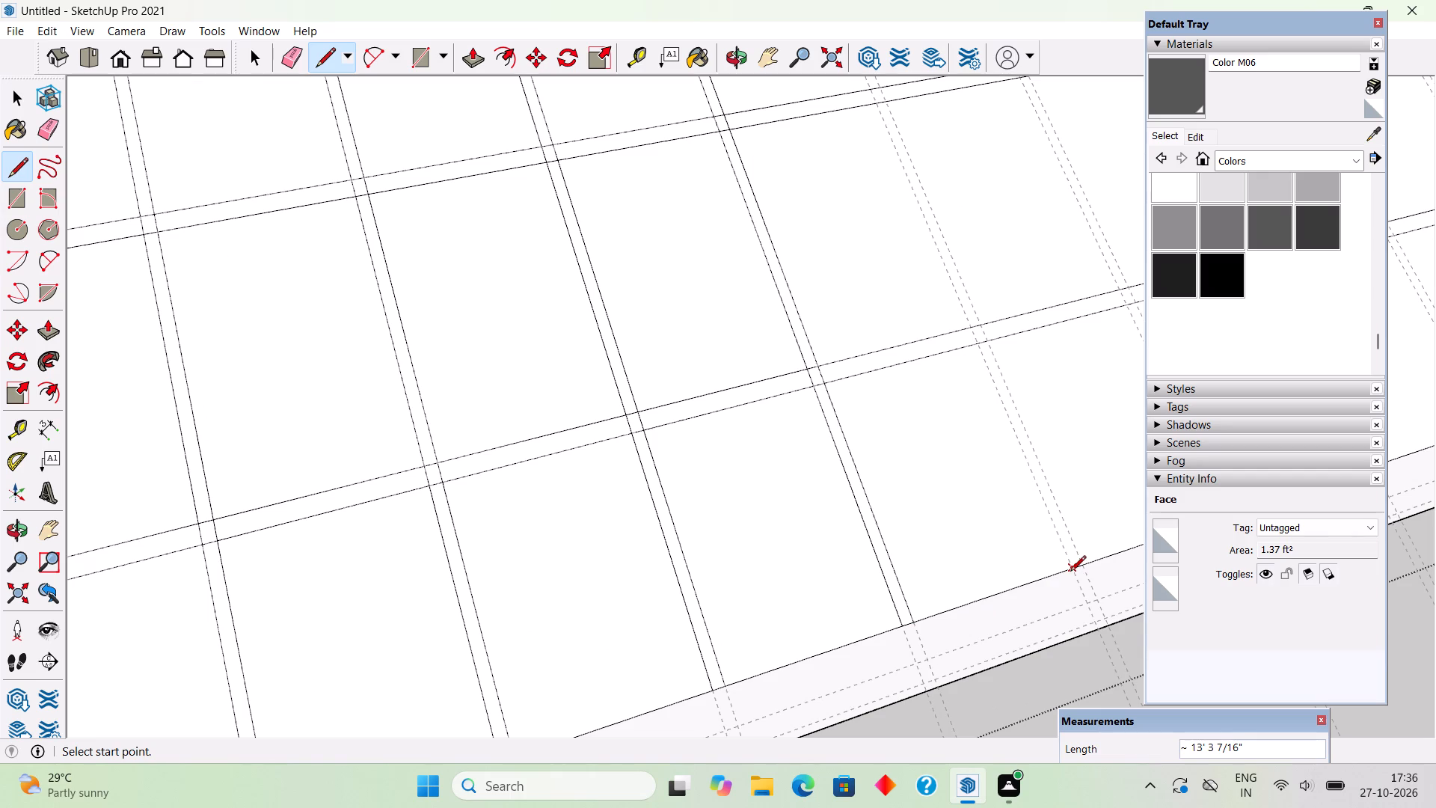
Draw two lines about 13' 3" long along the ninth downslope guide pair, between the eave edge and the ridge.
{"action": "left_click", "coordinate": [1072, 572]}
{"action": "scroll", "coordinate": [1022, 615], "scroll_direction": "down", "scroll_amount": 16}
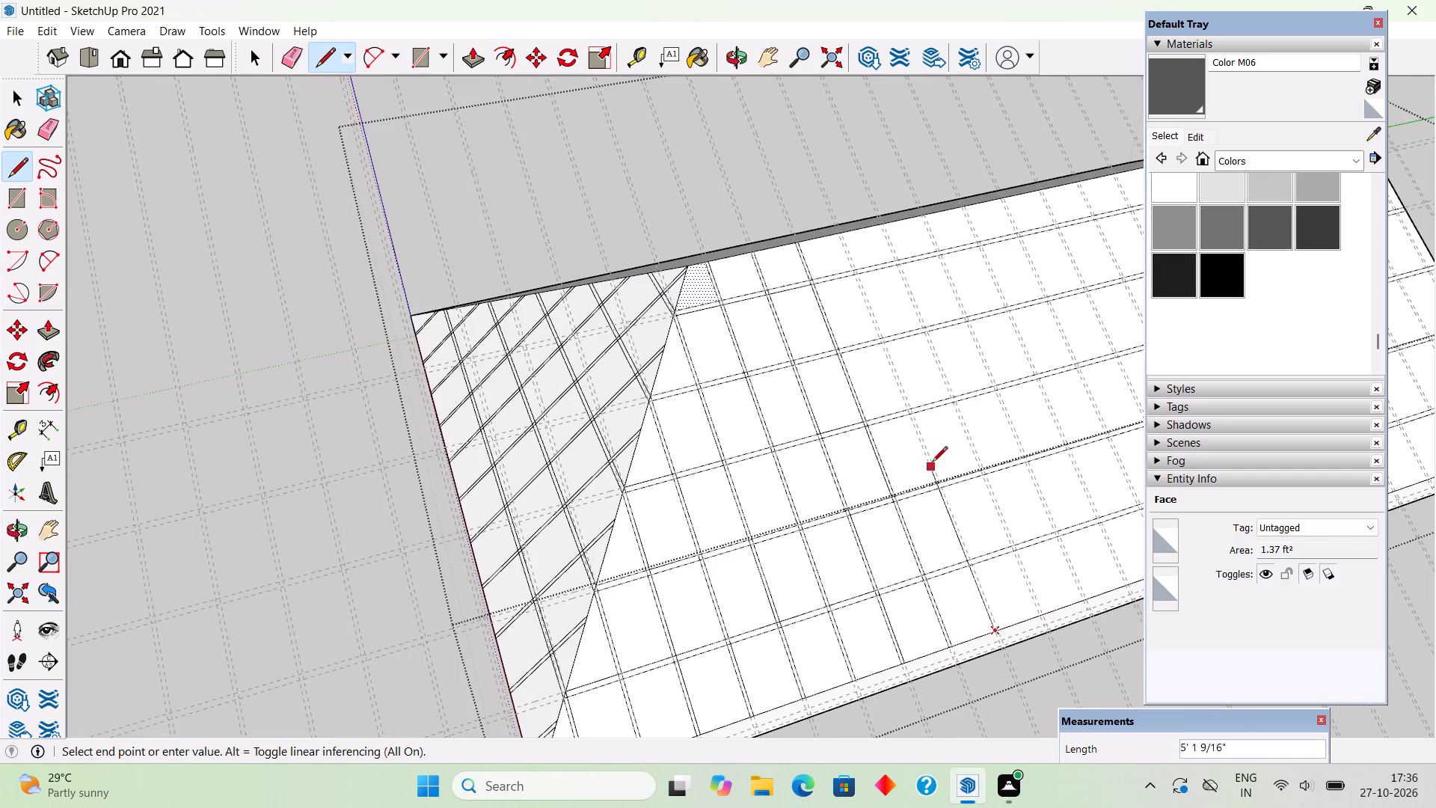
{"action": "scroll", "coordinate": [834, 228], "scroll_direction": "up", "scroll_amount": 9}
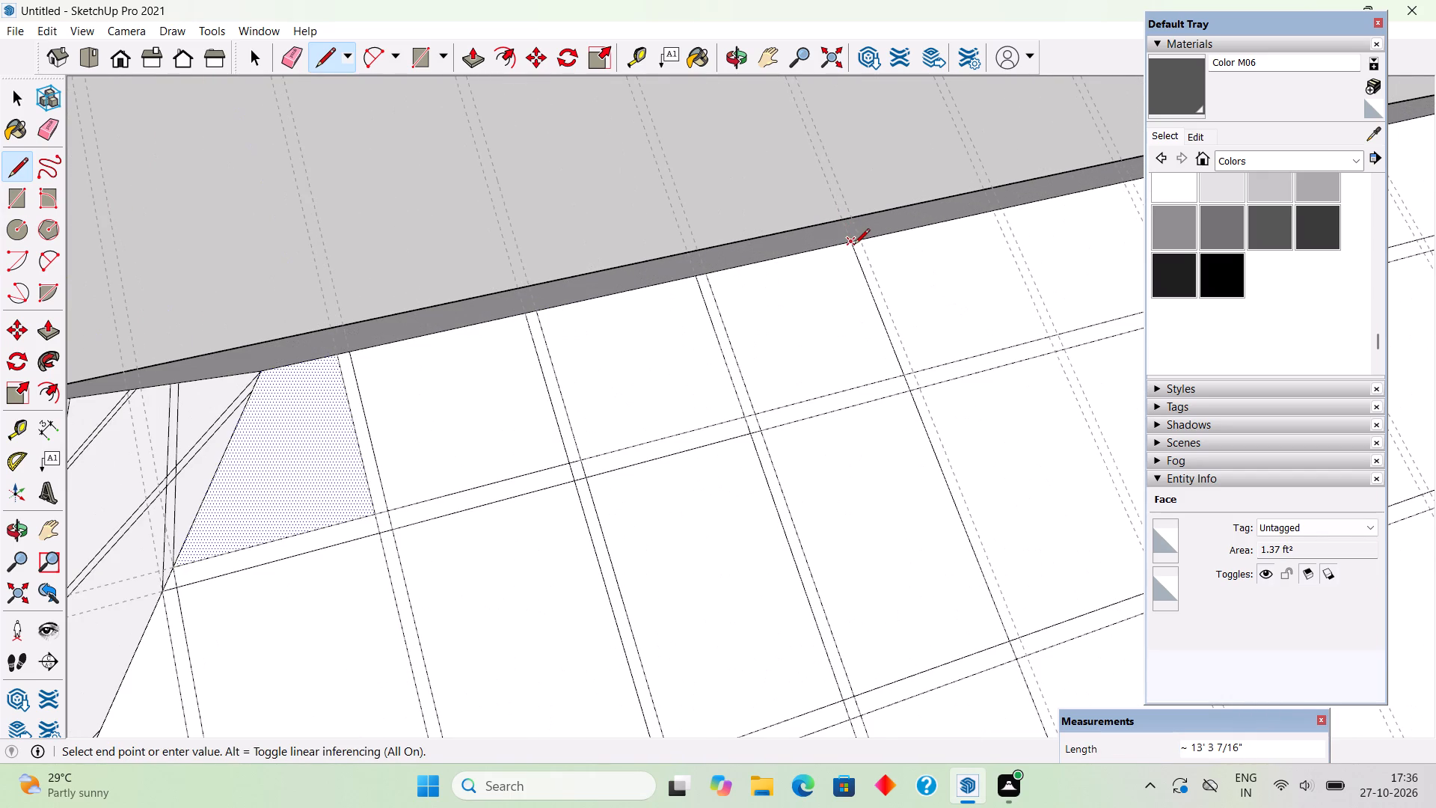
{"action": "left_click", "coordinate": [854, 245]}
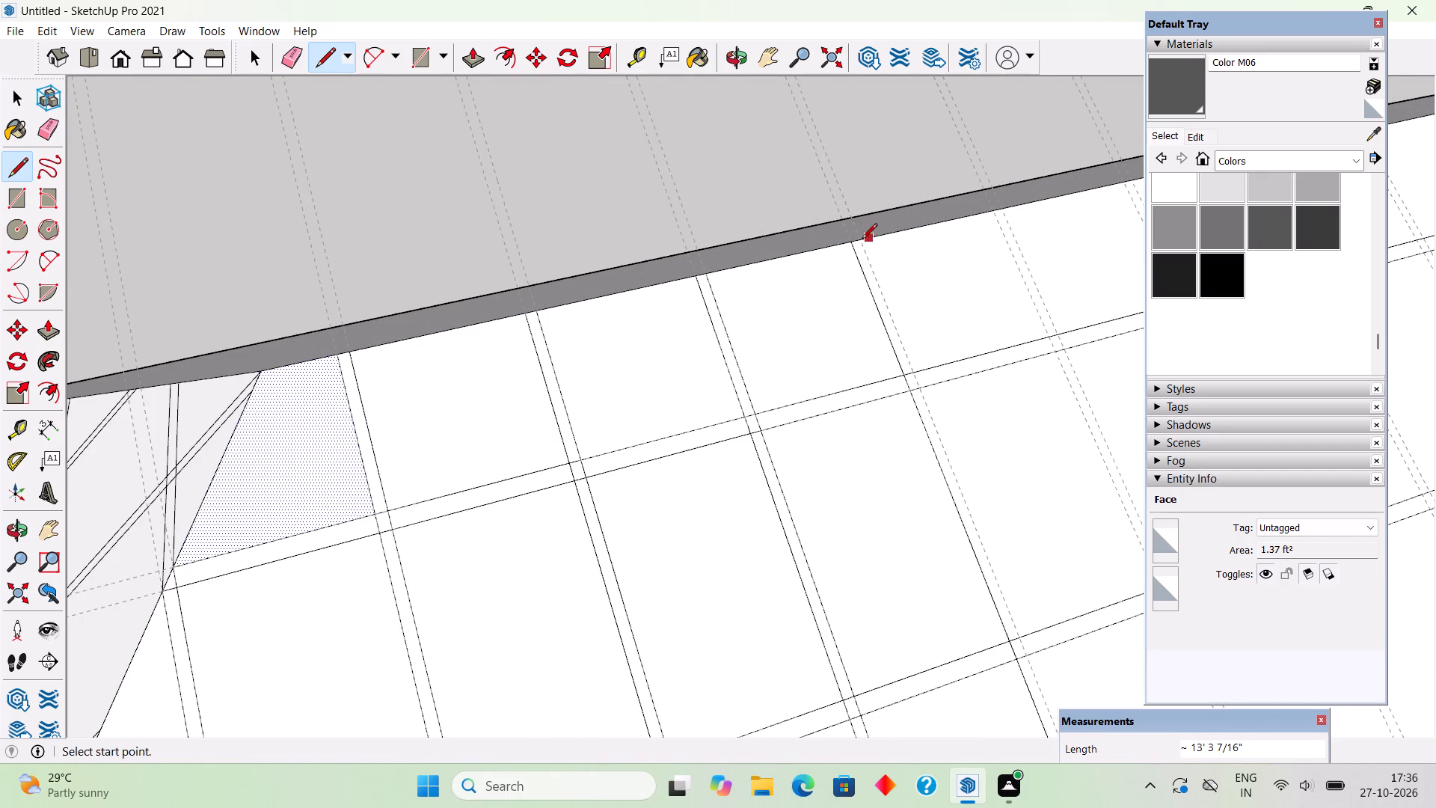
{"action": "left_click", "coordinate": [862, 240]}
{"action": "scroll", "coordinate": [850, 240], "scroll_direction": "down", "scroll_amount": 16}
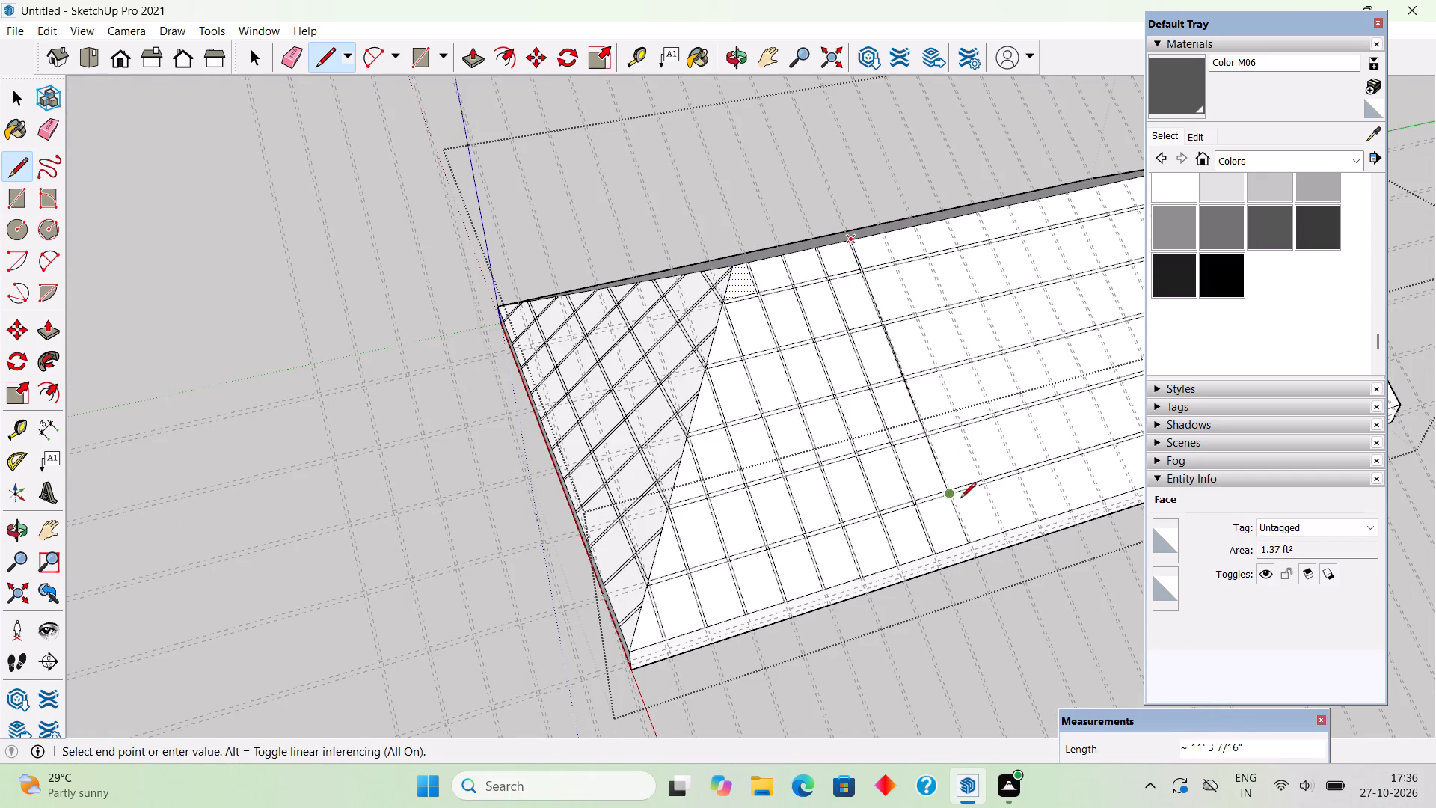
{"action": "scroll", "coordinate": [961, 504], "scroll_direction": "up", "scroll_amount": 11}
{"action": "scroll", "coordinate": [991, 590], "scroll_direction": "up", "scroll_amount": 4}
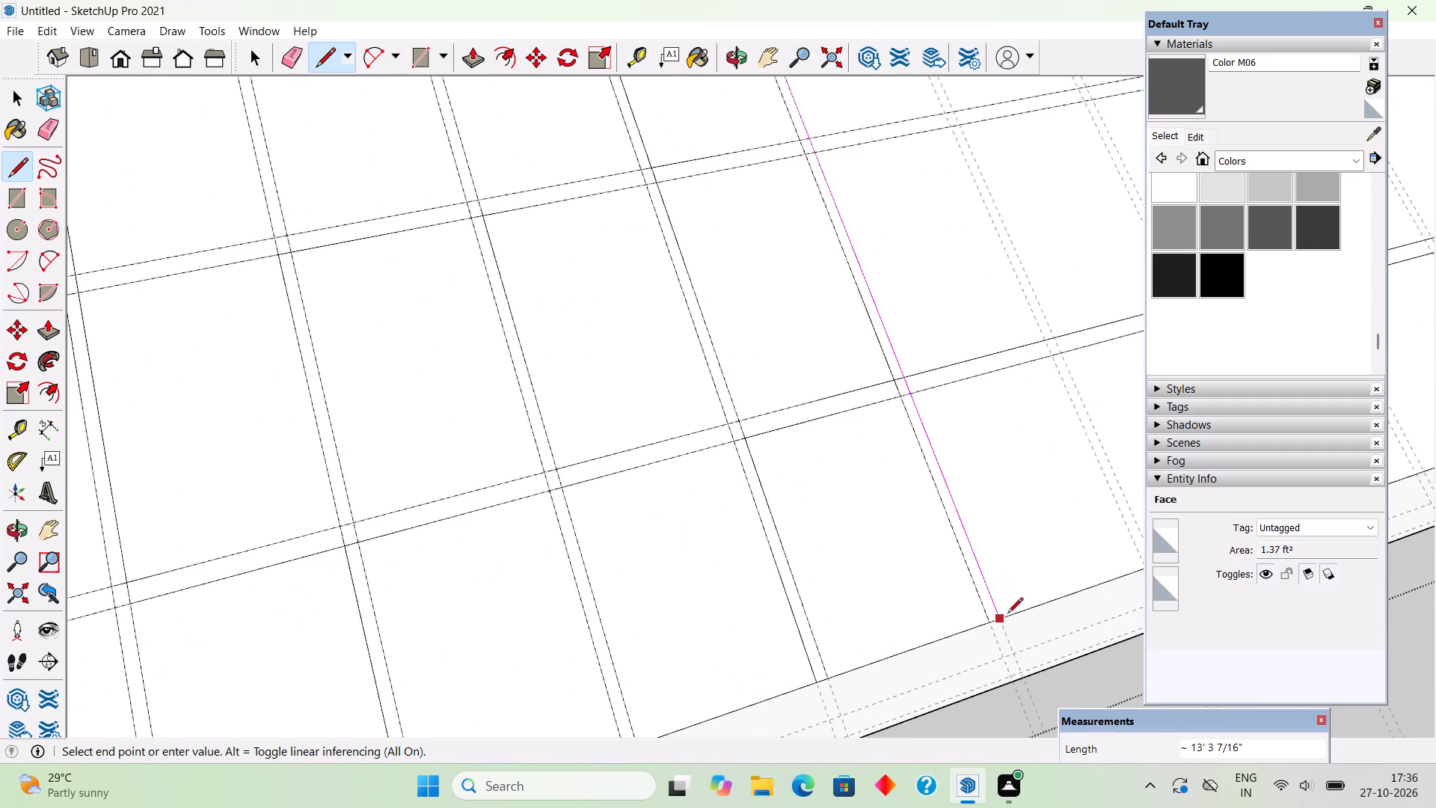
{"action": "left_click", "coordinate": [1007, 614]}
Draw two lines about 13' 3" long along the tenth downslope guide pair, between the eave edge and the ridge.
{"action": "scroll", "coordinate": [569, 641], "scroll_direction": "down", "scroll_amount": 12}
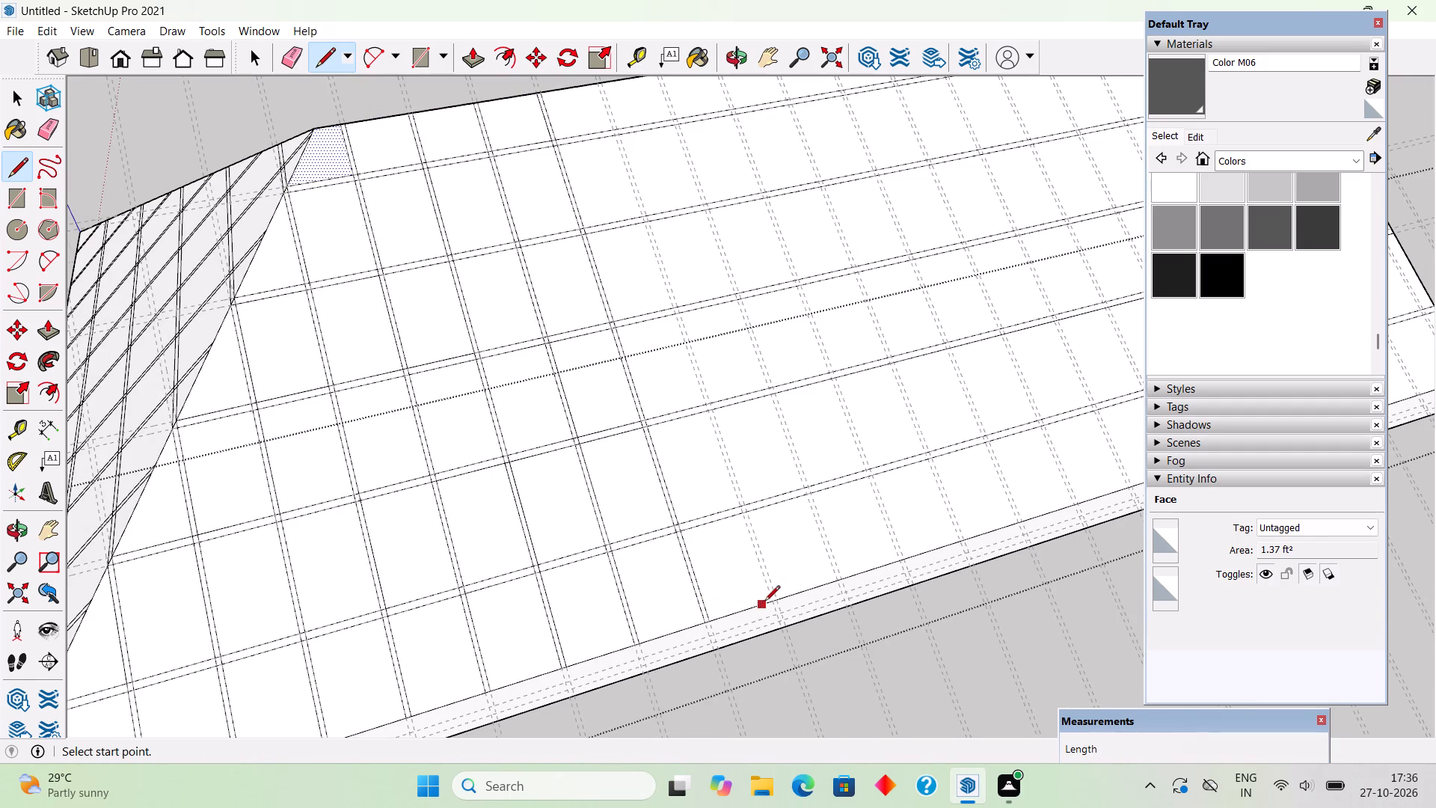
{"action": "left_click", "coordinate": [767, 602]}
{"action": "scroll", "coordinate": [640, 363], "scroll_direction": "down", "scroll_amount": 4}
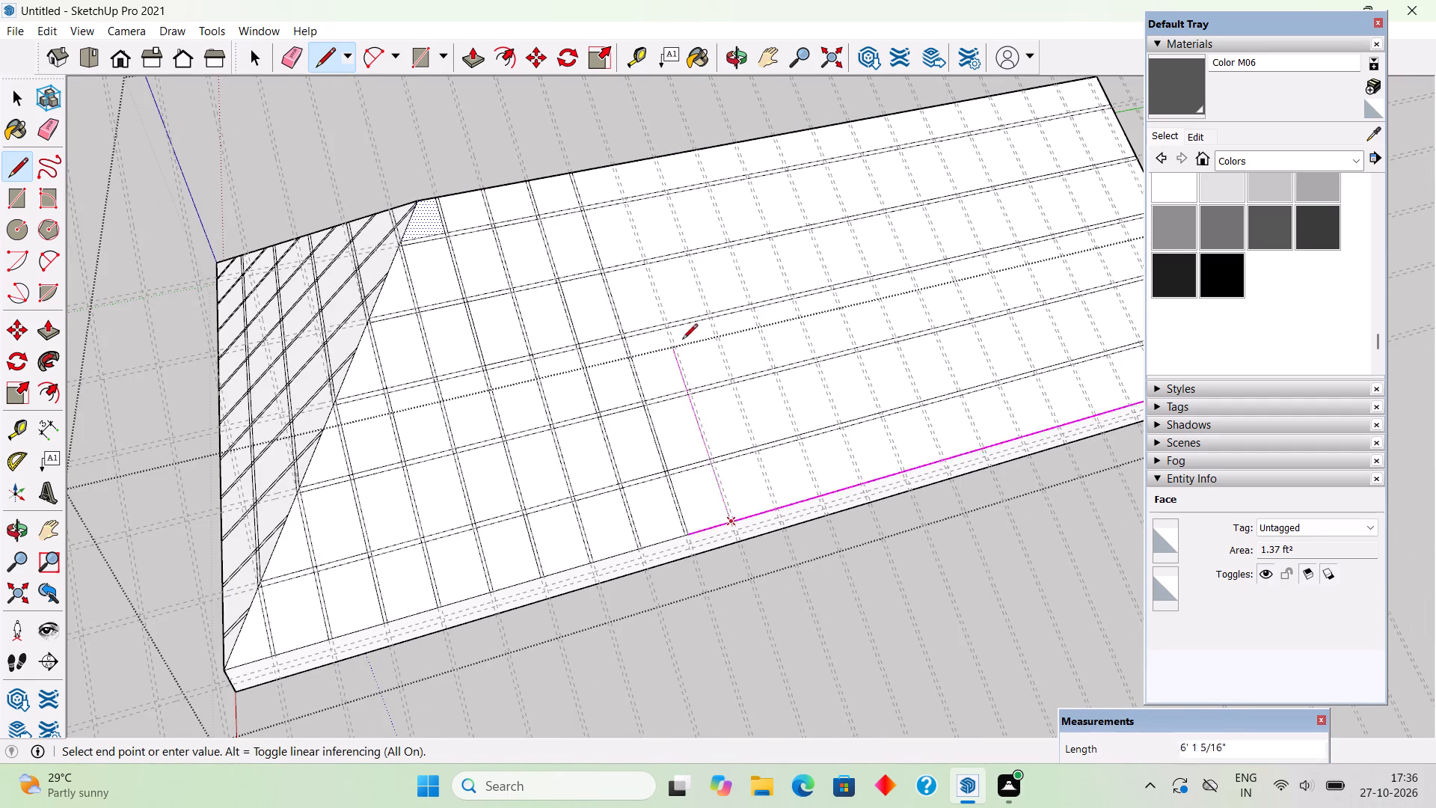
{"action": "scroll", "coordinate": [618, 177], "scroll_direction": "up", "scroll_amount": 13}
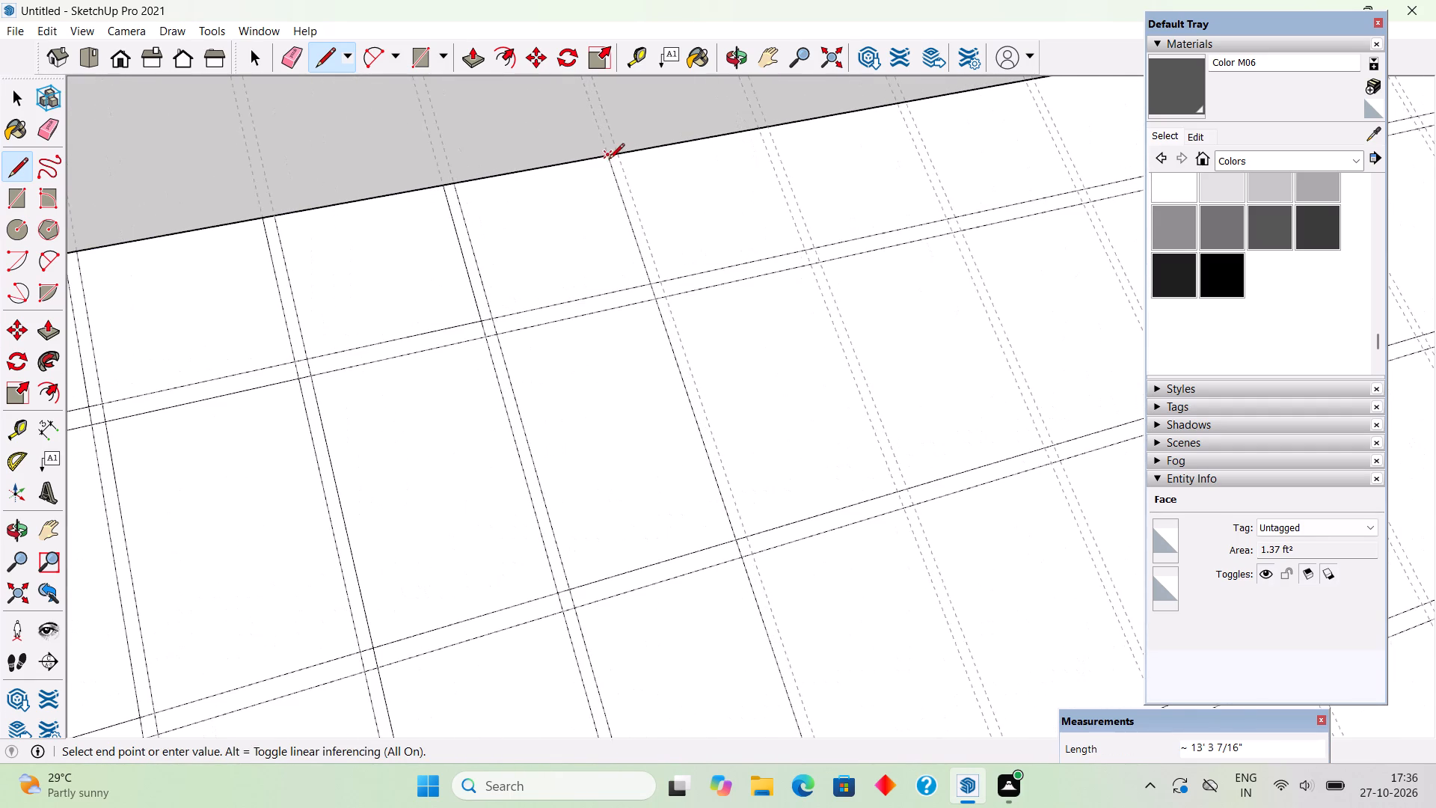
{"action": "left_click", "coordinate": [609, 160]}
{"action": "left_click", "coordinate": [623, 154]}
{"action": "scroll", "coordinate": [622, 154], "scroll_direction": "down", "scroll_amount": 11}
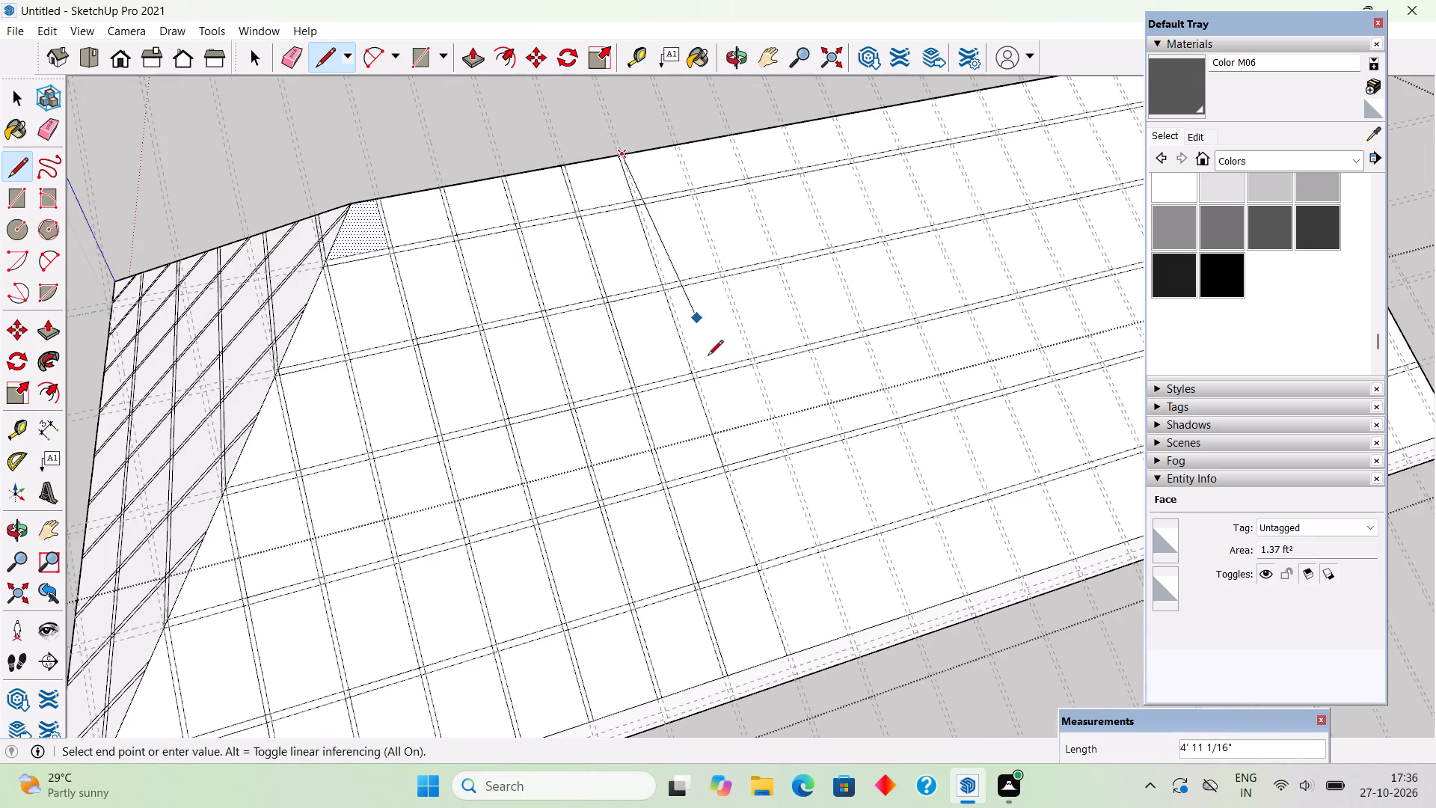
{"action": "scroll", "coordinate": [717, 404], "scroll_direction": "down", "scroll_amount": 4}
{"action": "scroll", "coordinate": [788, 571], "scroll_direction": "up", "scroll_amount": 7}
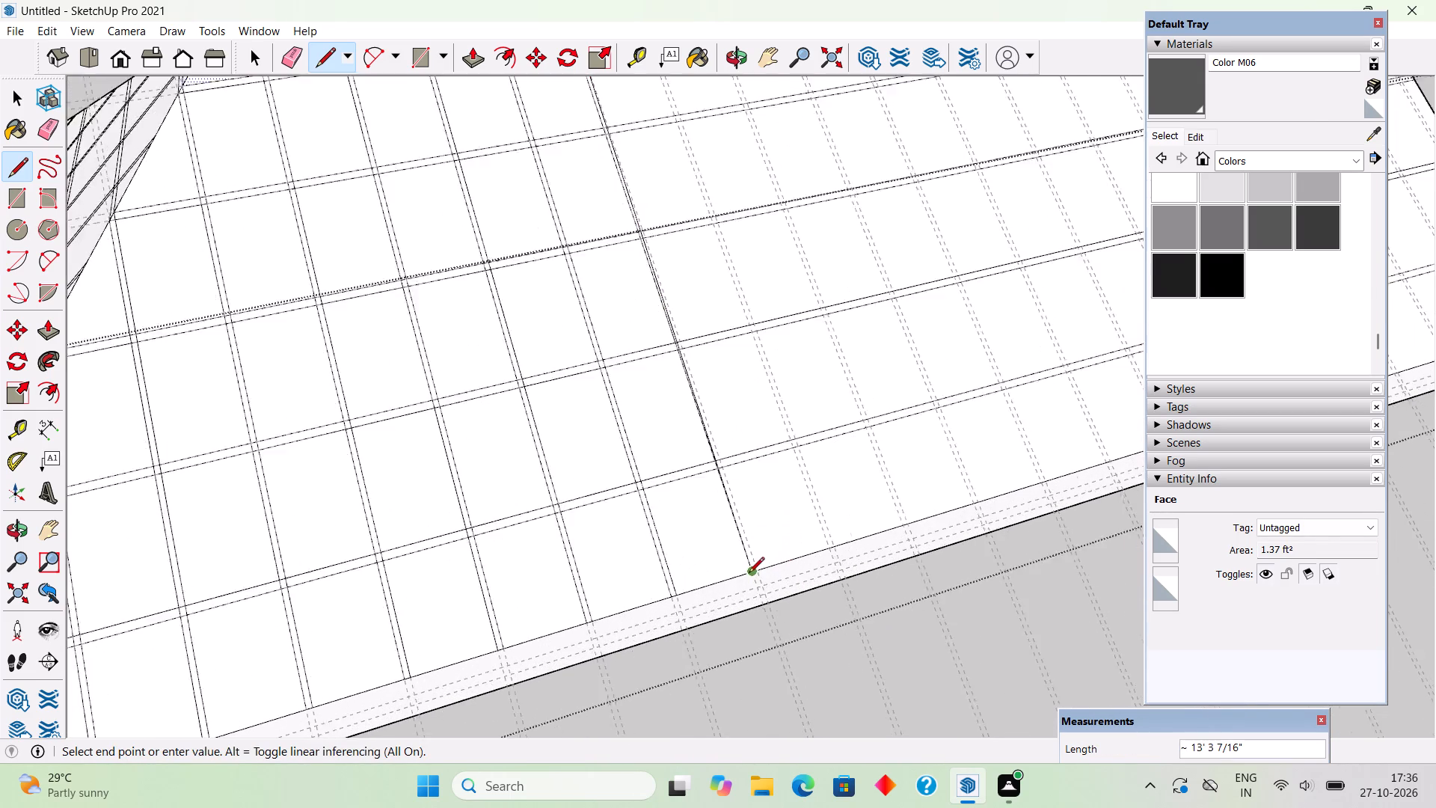
{"action": "scroll", "coordinate": [749, 574], "scroll_direction": "up", "scroll_amount": 6}
{"action": "left_click", "coordinate": [764, 567]}
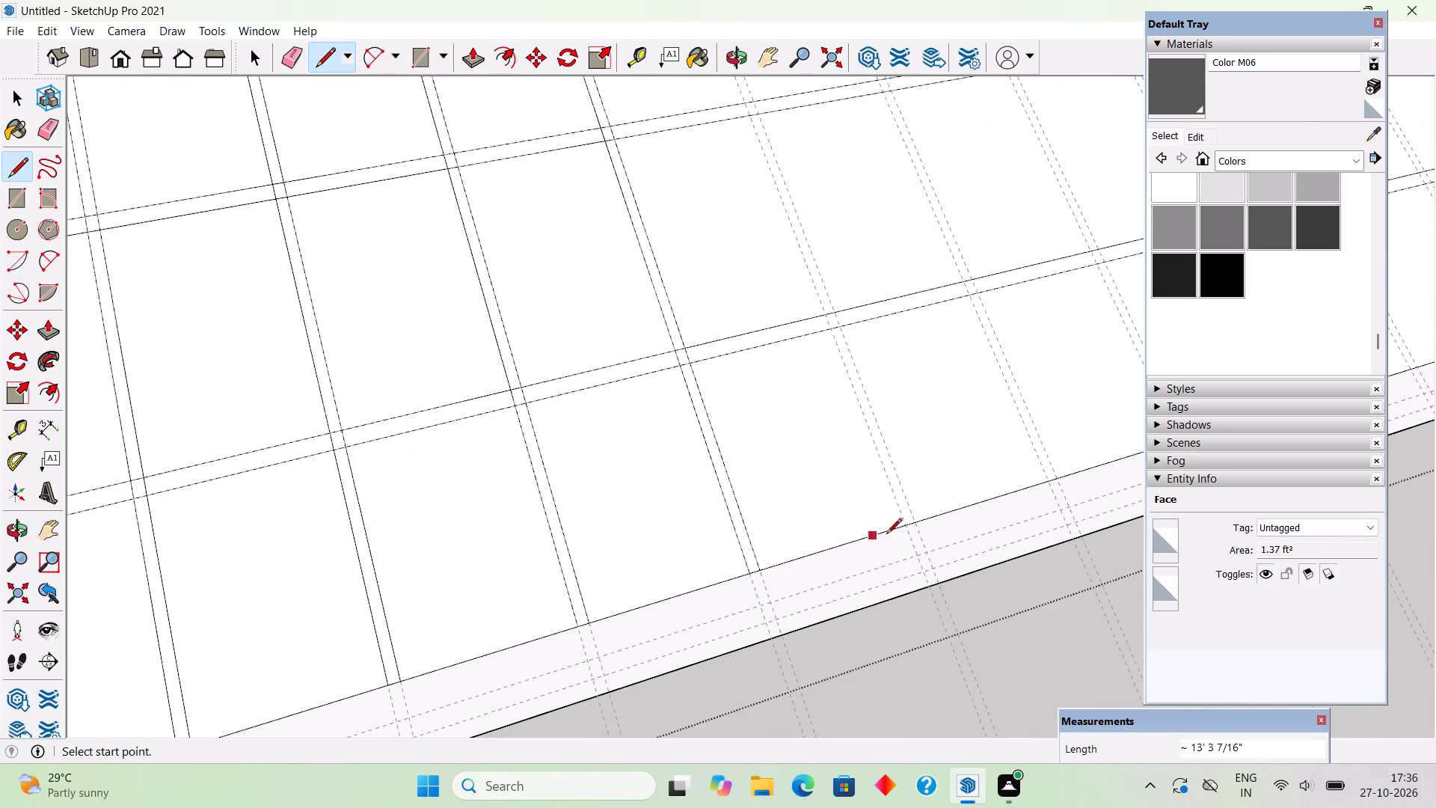
Draw two lines about 13' 3" long along the eleventh downslope guide pair, between the eave edge and the ridge.
{"action": "left_click", "coordinate": [907, 527]}
{"action": "scroll", "coordinate": [860, 603], "scroll_direction": "down", "scroll_amount": 13}
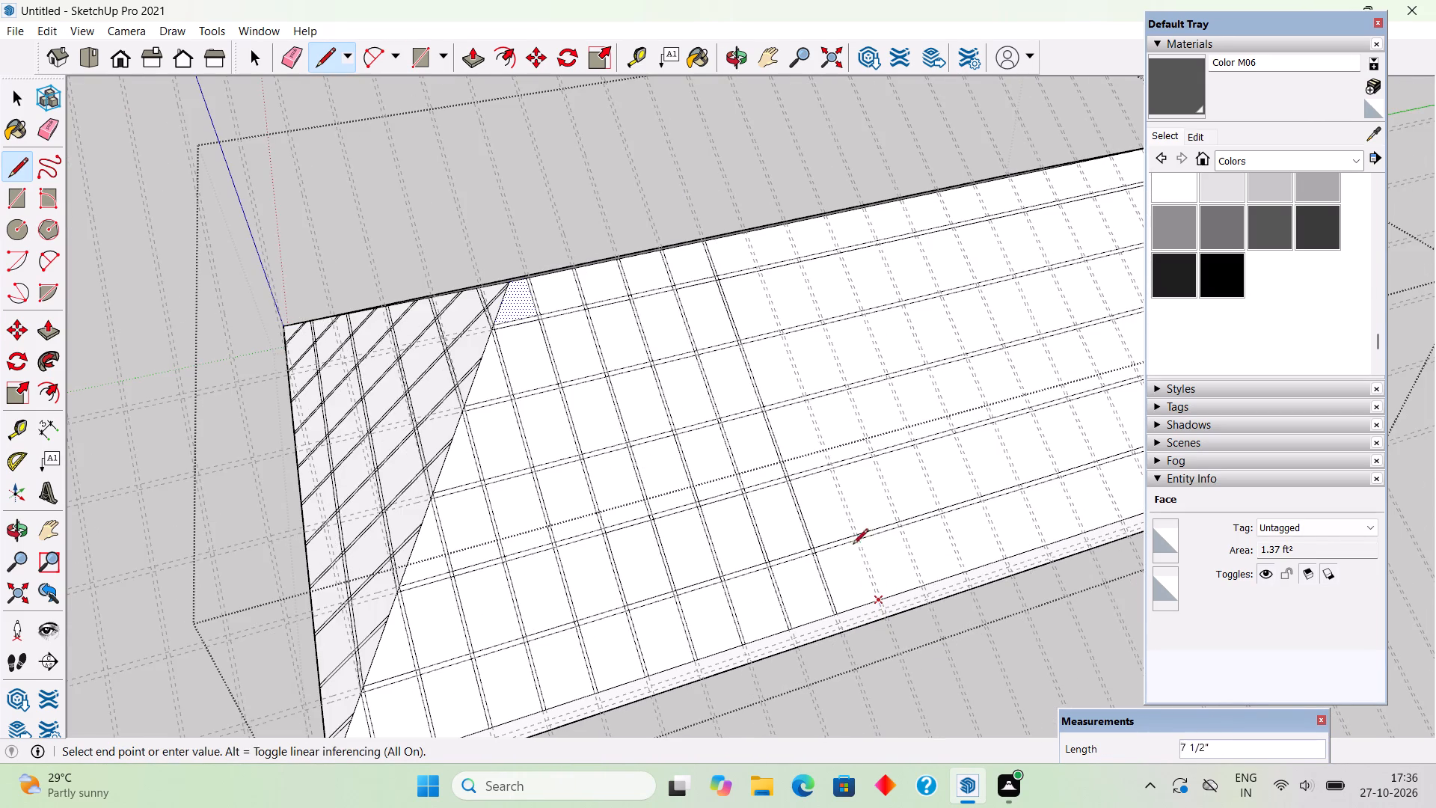
{"action": "scroll", "coordinate": [755, 273], "scroll_direction": "up", "scroll_amount": 15}
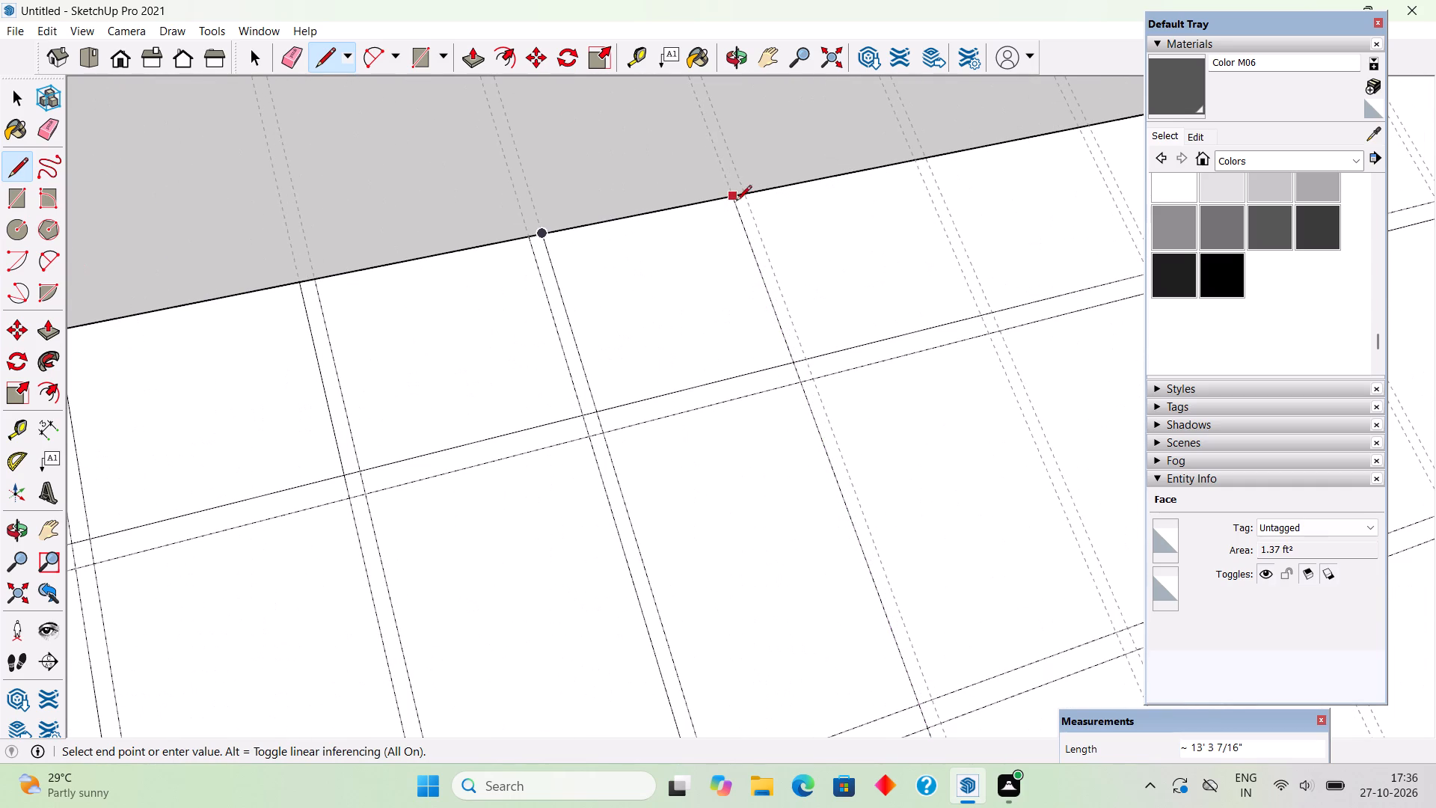
{"action": "left_click", "coordinate": [734, 196]}
{"action": "left_click", "coordinate": [749, 195]}
{"action": "scroll", "coordinate": [749, 195], "scroll_direction": "down", "scroll_amount": 6}
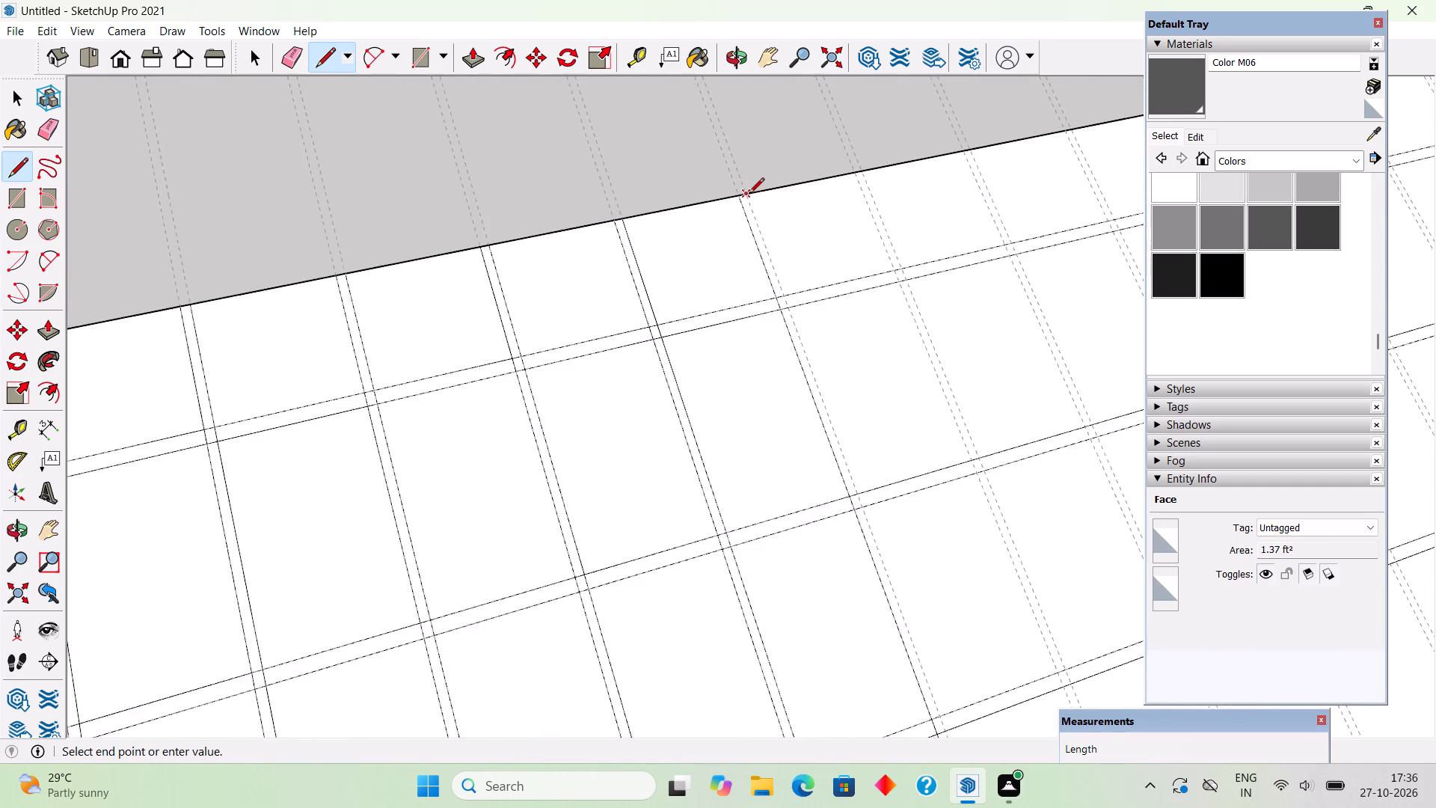
{"action": "scroll", "coordinate": [749, 195], "scroll_direction": "down", "scroll_amount": 6}
{"action": "scroll", "coordinate": [803, 383], "scroll_direction": "down", "scroll_amount": 10}
{"action": "scroll", "coordinate": [889, 549], "scroll_direction": "up", "scroll_amount": 5}
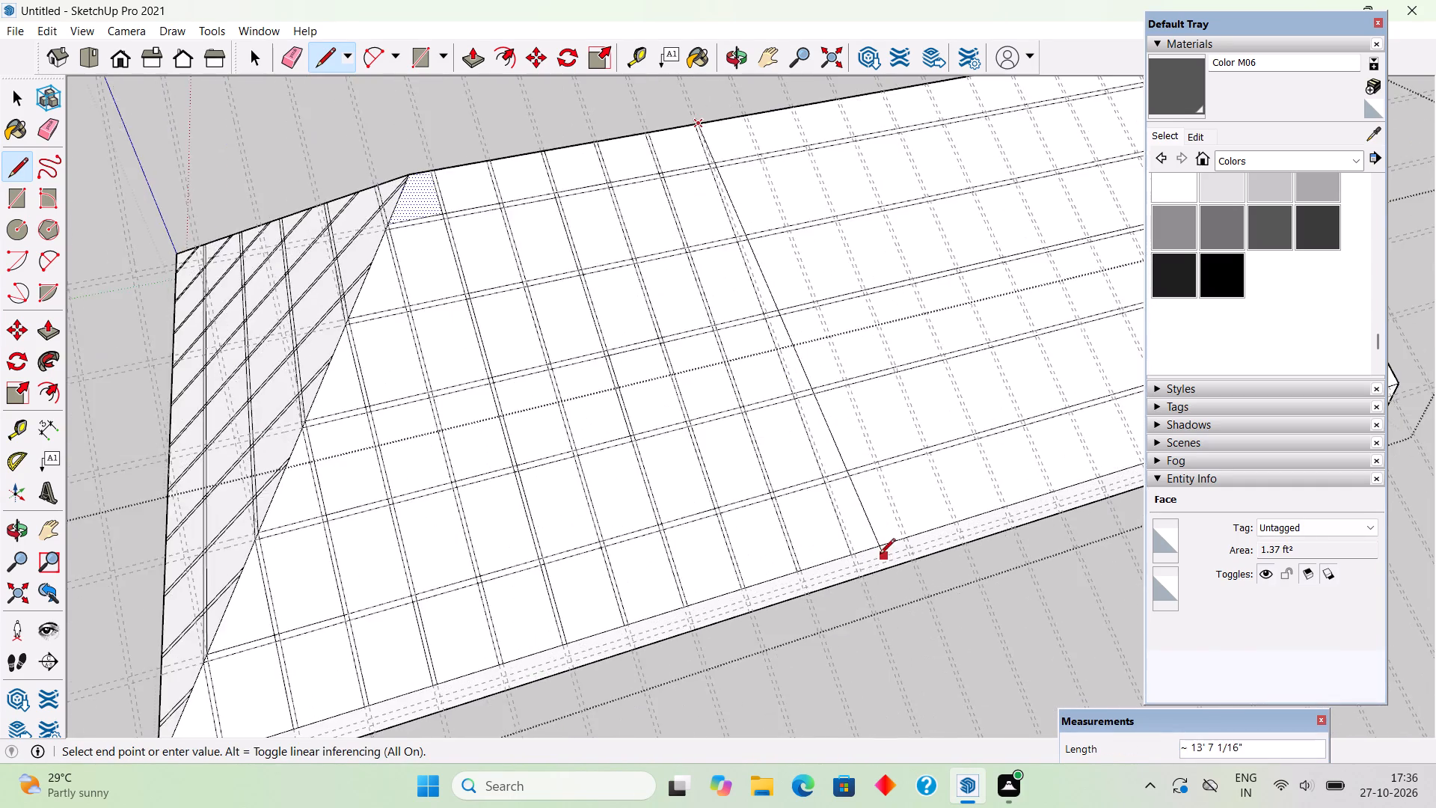
{"action": "scroll", "coordinate": [880, 555], "scroll_direction": "up", "scroll_amount": 12}
{"action": "left_click", "coordinate": [826, 548]}
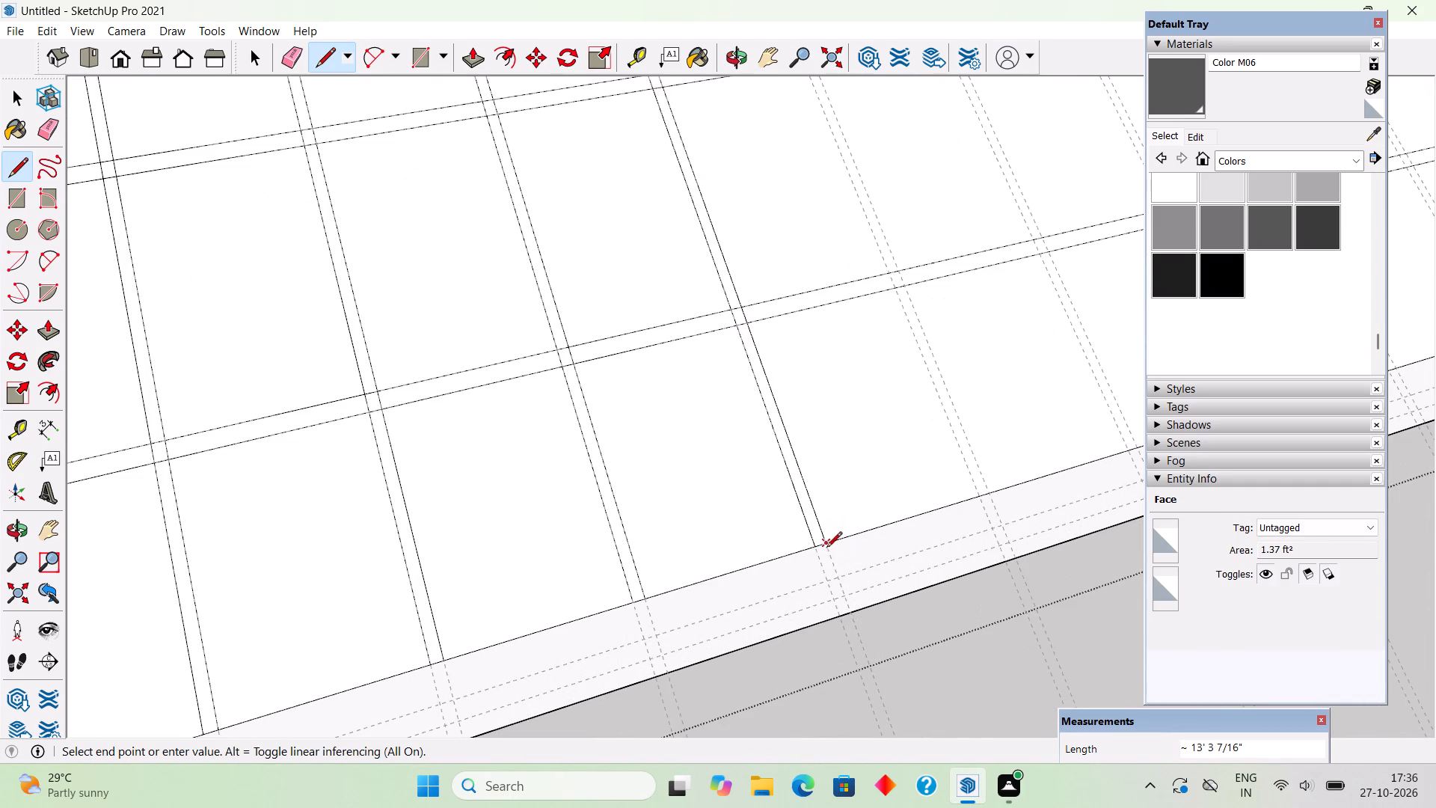
Draw two lines about 13' 3" long along the twelfth downslope guide pair, between the eave edge and the ridge.
{"action": "left_click", "coordinate": [979, 501]}
{"action": "scroll", "coordinate": [966, 509], "scroll_direction": "down", "scroll_amount": 6}
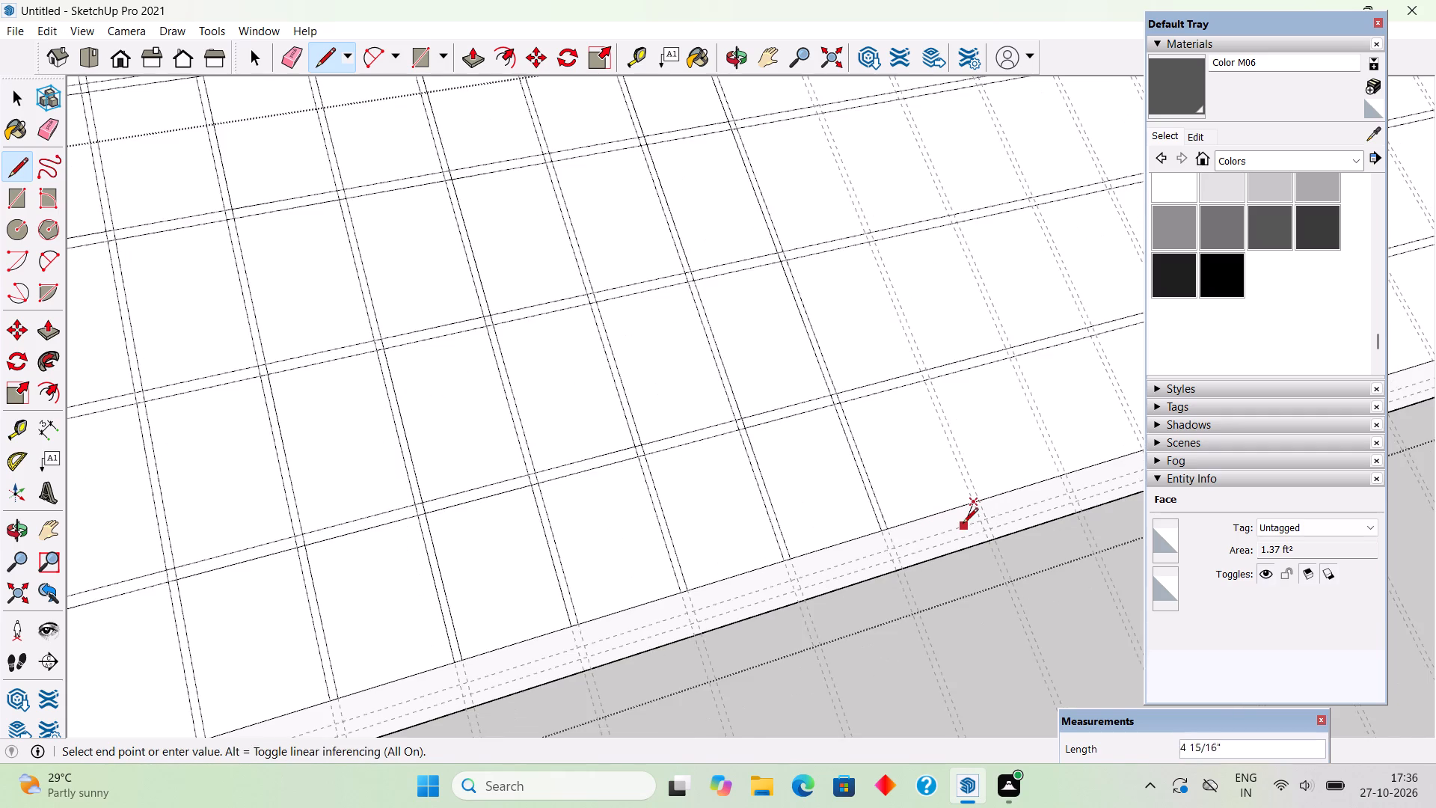
{"action": "scroll", "coordinate": [961, 530], "scroll_direction": "down", "scroll_amount": 10}
{"action": "scroll", "coordinate": [834, 204], "scroll_direction": "up", "scroll_amount": 9}
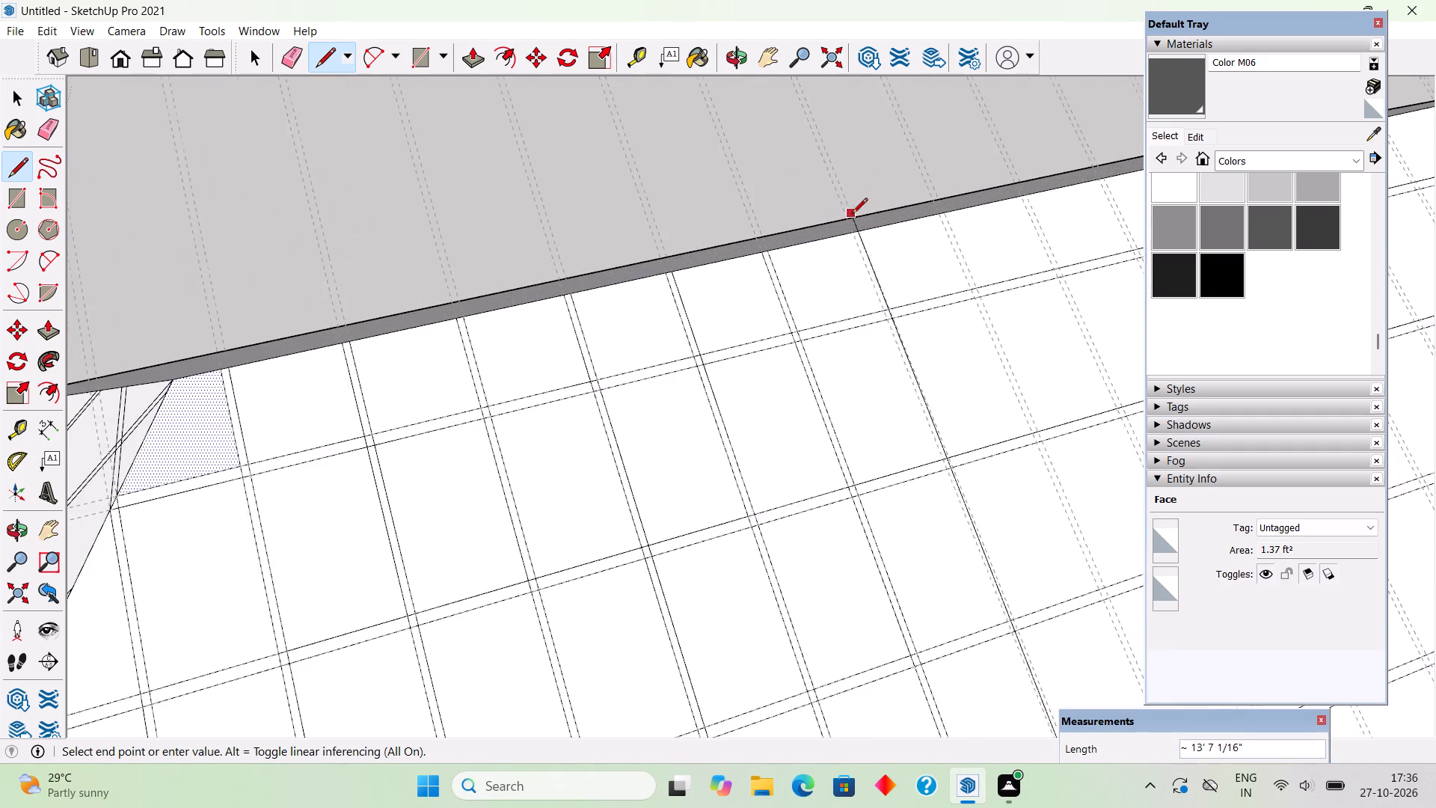
{"action": "scroll", "coordinate": [843, 233], "scroll_direction": "up", "scroll_amount": 4}
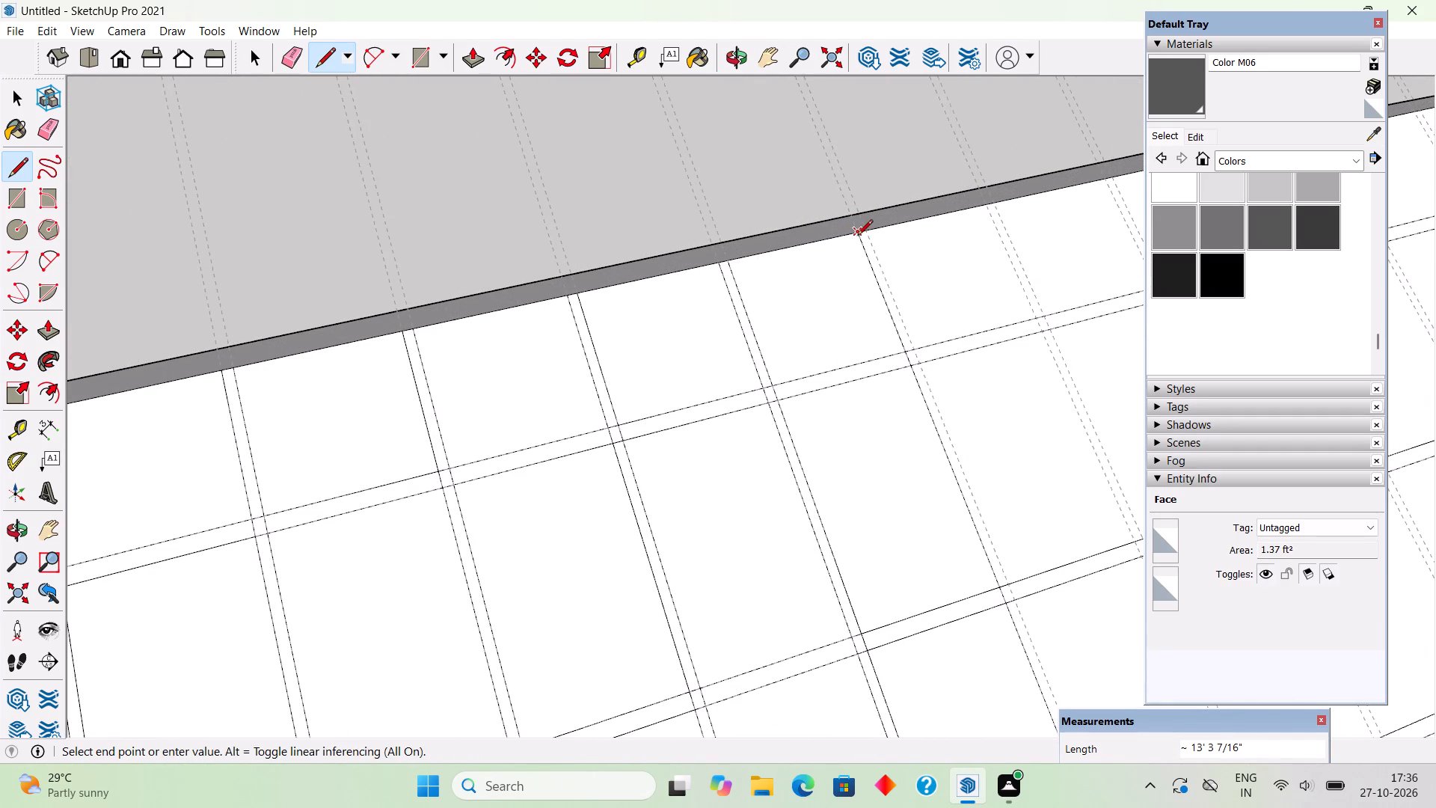
{"action": "left_click", "coordinate": [857, 236]}
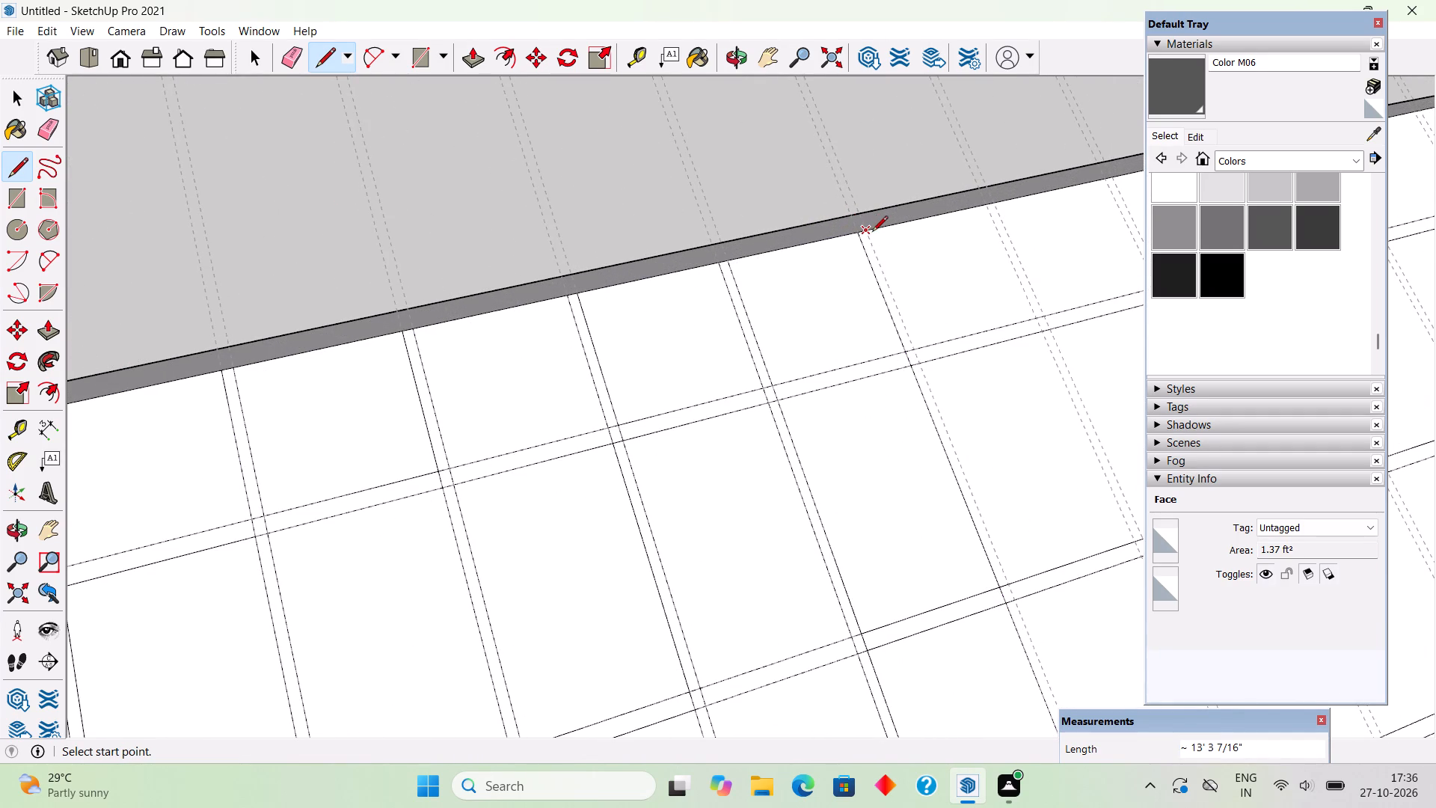
{"action": "left_click", "coordinate": [873, 233]}
{"action": "scroll", "coordinate": [698, 247], "scroll_direction": "down", "scroll_amount": 11}
{"action": "scroll", "coordinate": [832, 518], "scroll_direction": "up", "scroll_amount": 17}
{"action": "left_click", "coordinate": [854, 512]}
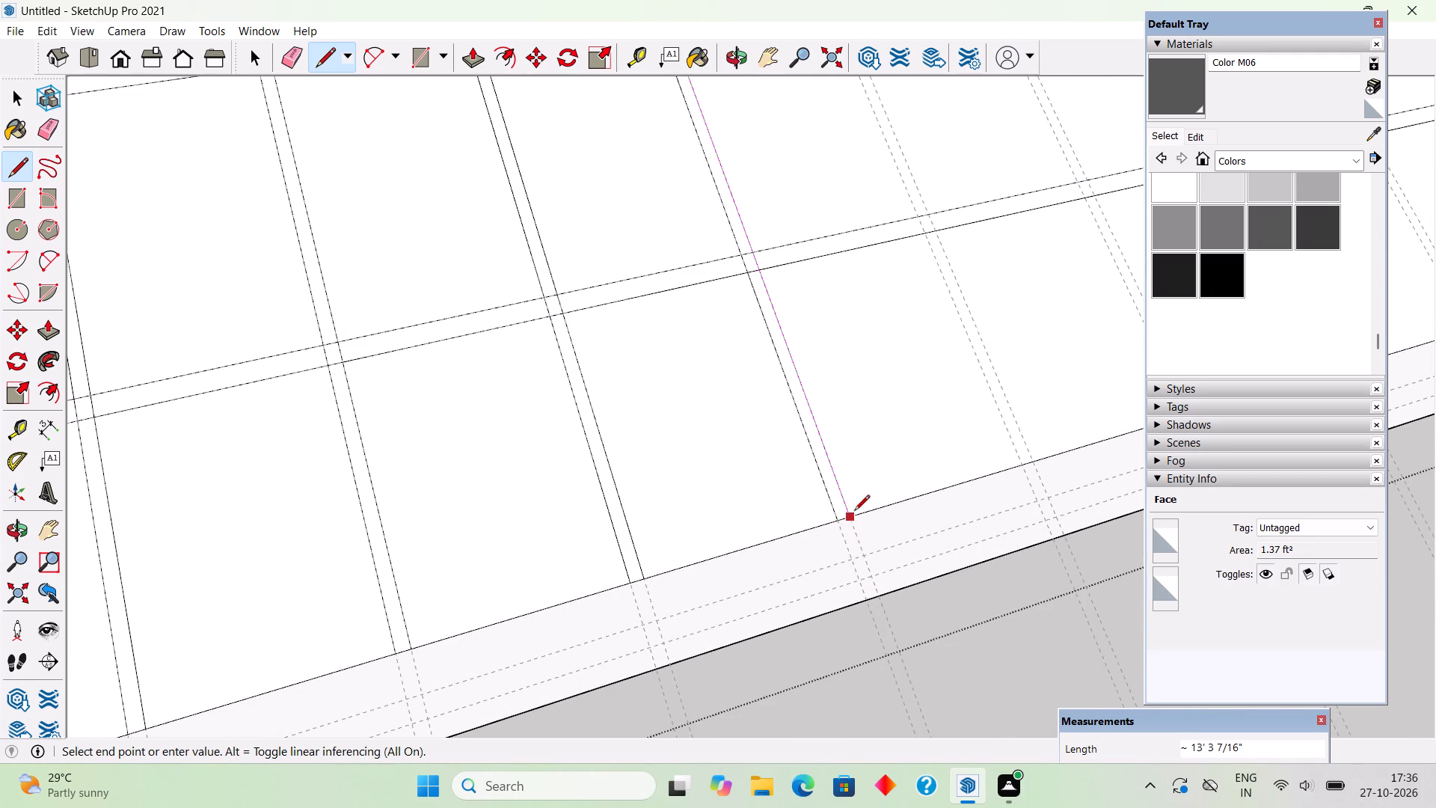
Draw two lines about 13' 3" long along the thirteenth downslope guide pair, between the eave edge and the ridge.
{"action": "left_click", "coordinate": [1020, 467]}
{"action": "scroll", "coordinate": [968, 496], "scroll_direction": "down", "scroll_amount": 5}
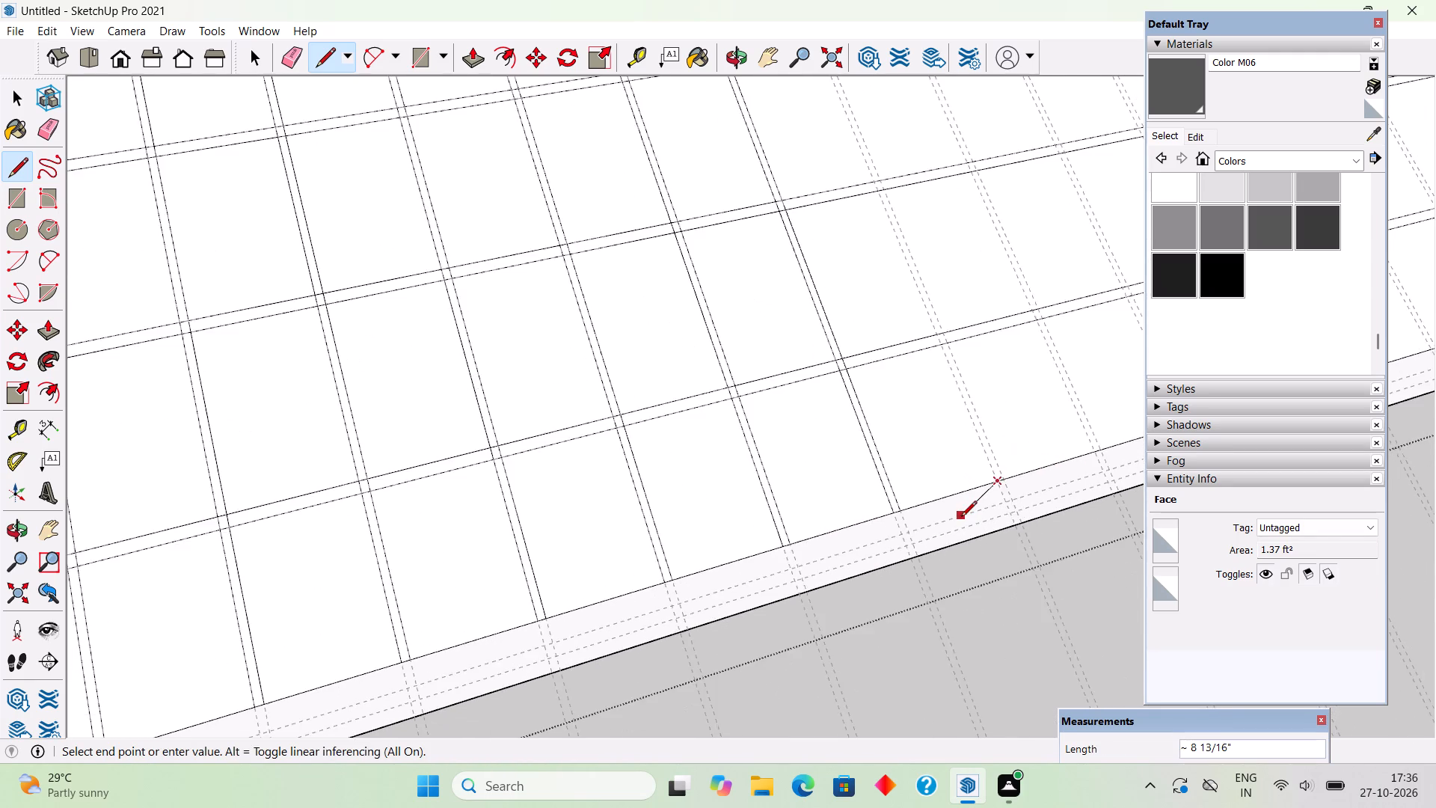
{"action": "scroll", "coordinate": [961, 518], "scroll_direction": "down", "scroll_amount": 16}
{"action": "scroll", "coordinate": [872, 277], "scroll_direction": "up", "scroll_amount": 6}
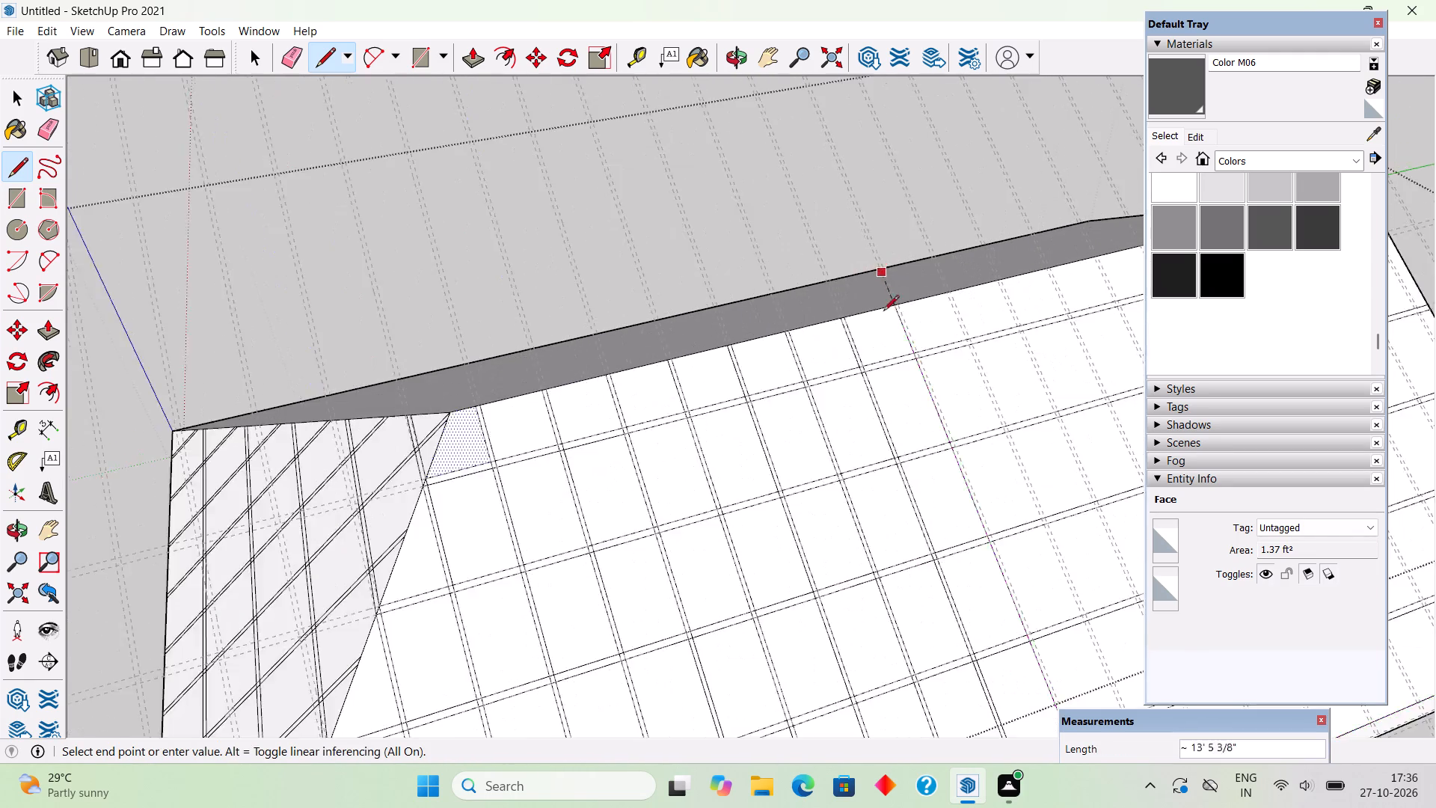
{"action": "scroll", "coordinate": [897, 335], "scroll_direction": "up", "scroll_amount": 10}
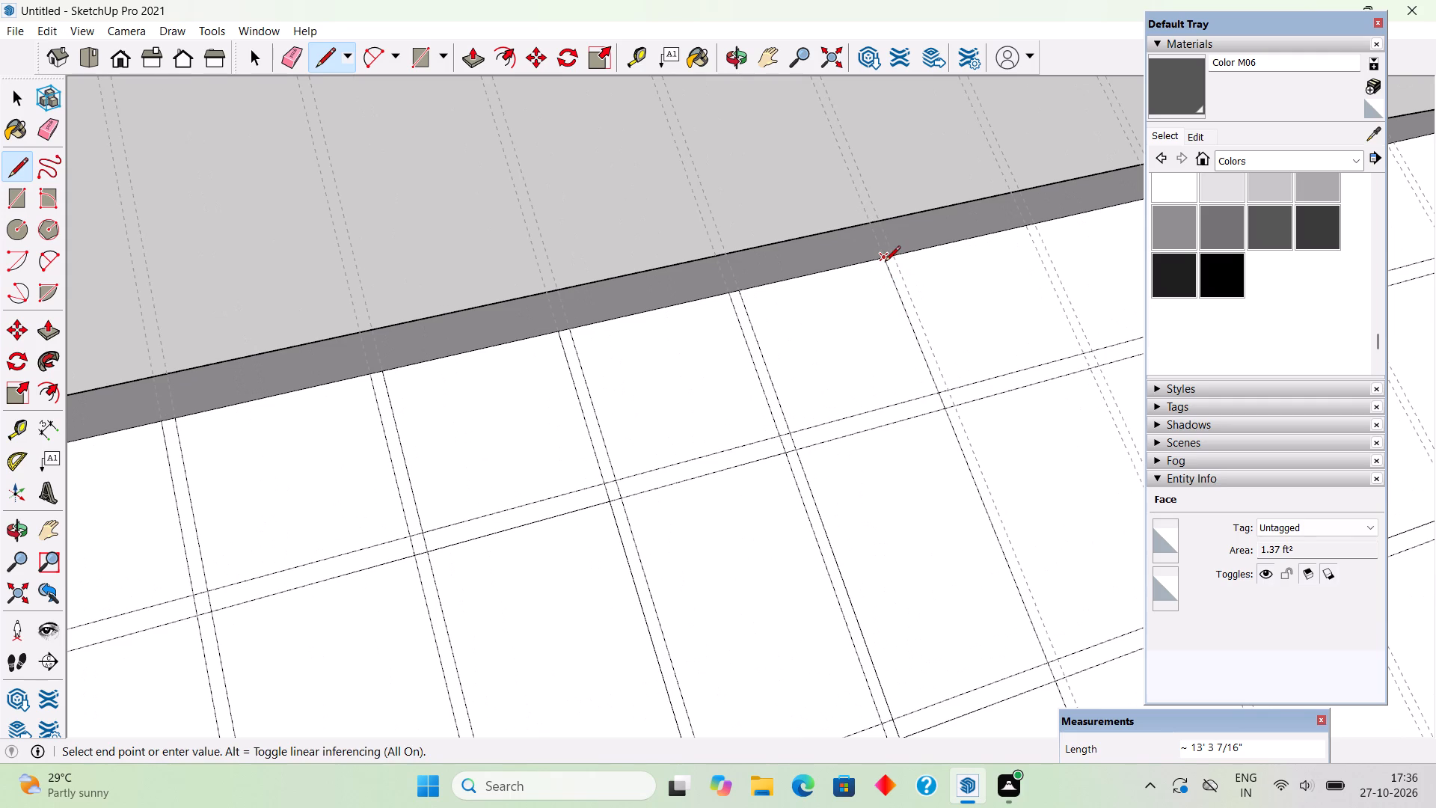
{"action": "left_click", "coordinate": [885, 263]}
{"action": "left_click", "coordinate": [895, 255]}
{"action": "scroll", "coordinate": [895, 255], "scroll_direction": "down", "scroll_amount": 9}
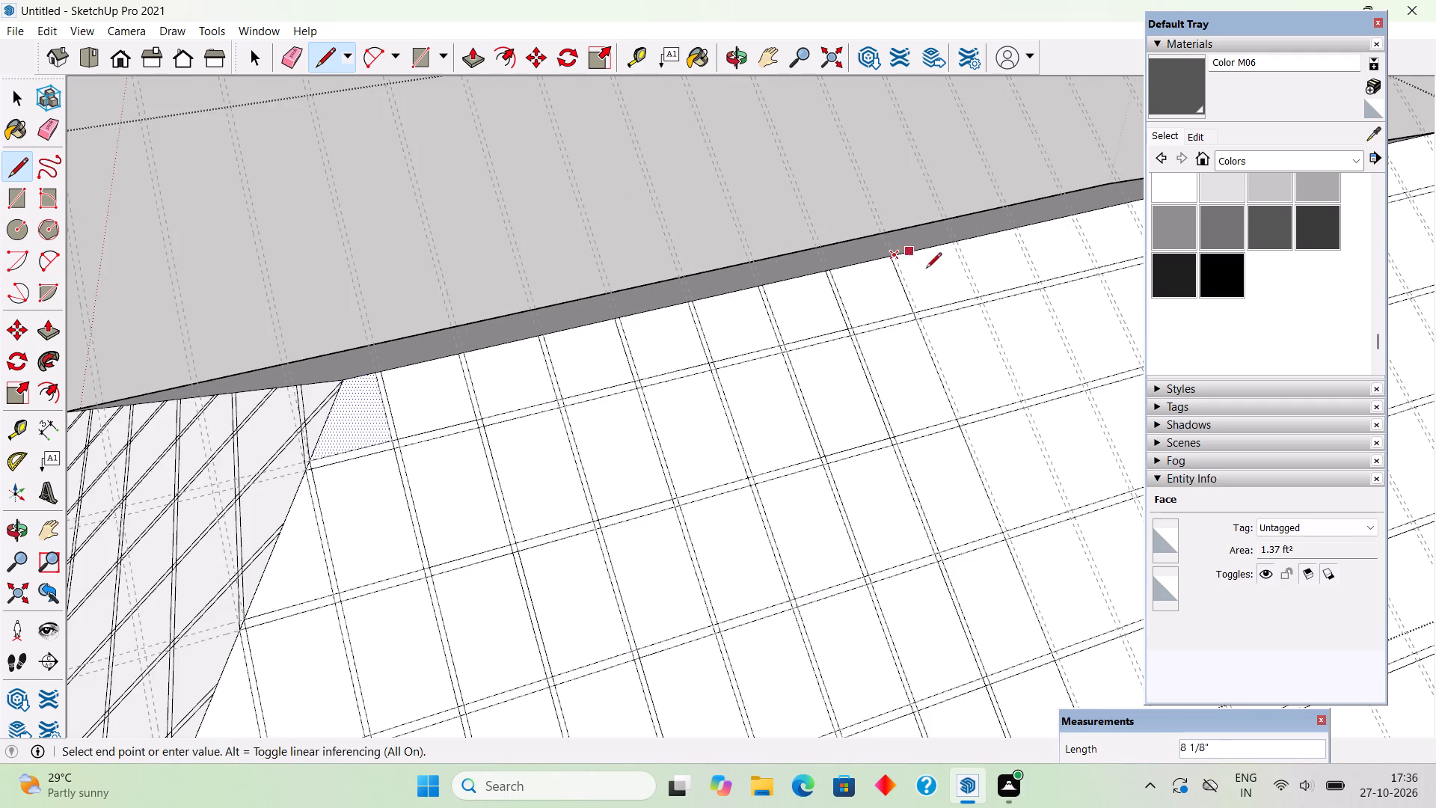
{"action": "scroll", "coordinate": [951, 293], "scroll_direction": "down", "scroll_amount": 11}
{"action": "scroll", "coordinate": [1019, 471], "scroll_direction": "up", "scroll_amount": 12}
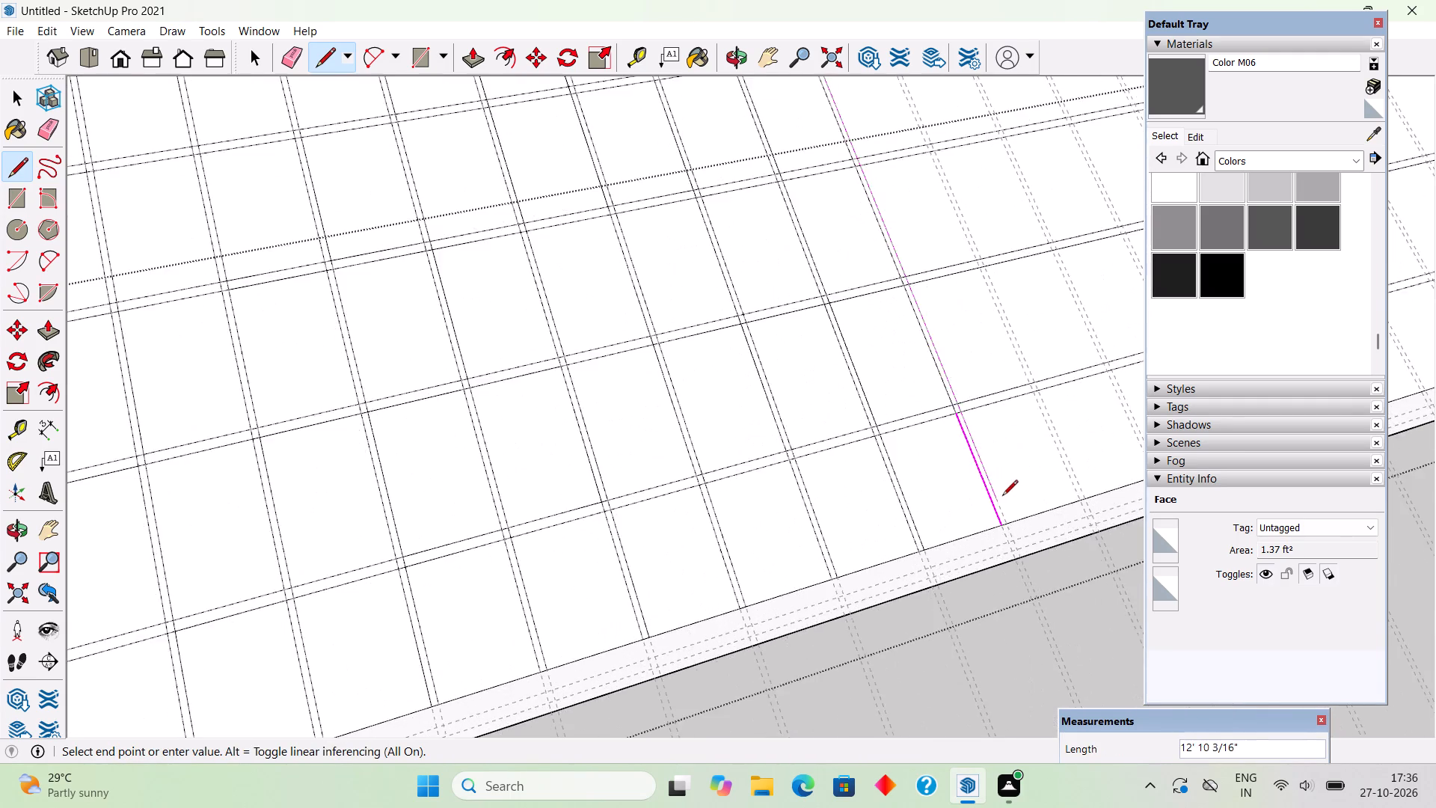
{"action": "scroll", "coordinate": [1002, 497], "scroll_direction": "up", "scroll_amount": 10}
{"action": "left_click", "coordinate": [1022, 548]}
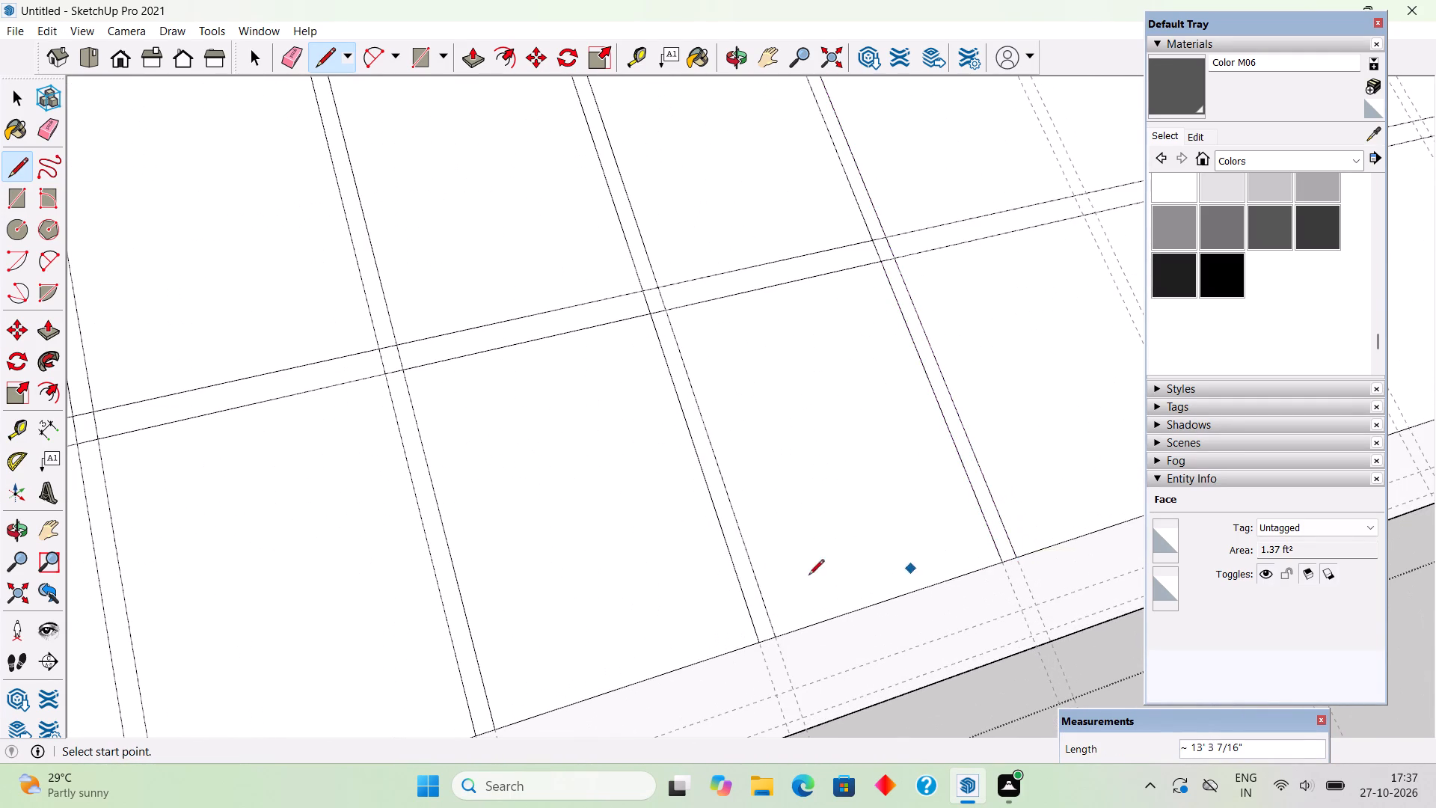
Draw a line about 13' 3" long along the fourteenth downslope pair's first guide, from the eave edge up to the ridge.
{"action": "scroll", "coordinate": [671, 566], "scroll_direction": "down", "scroll_amount": 11}
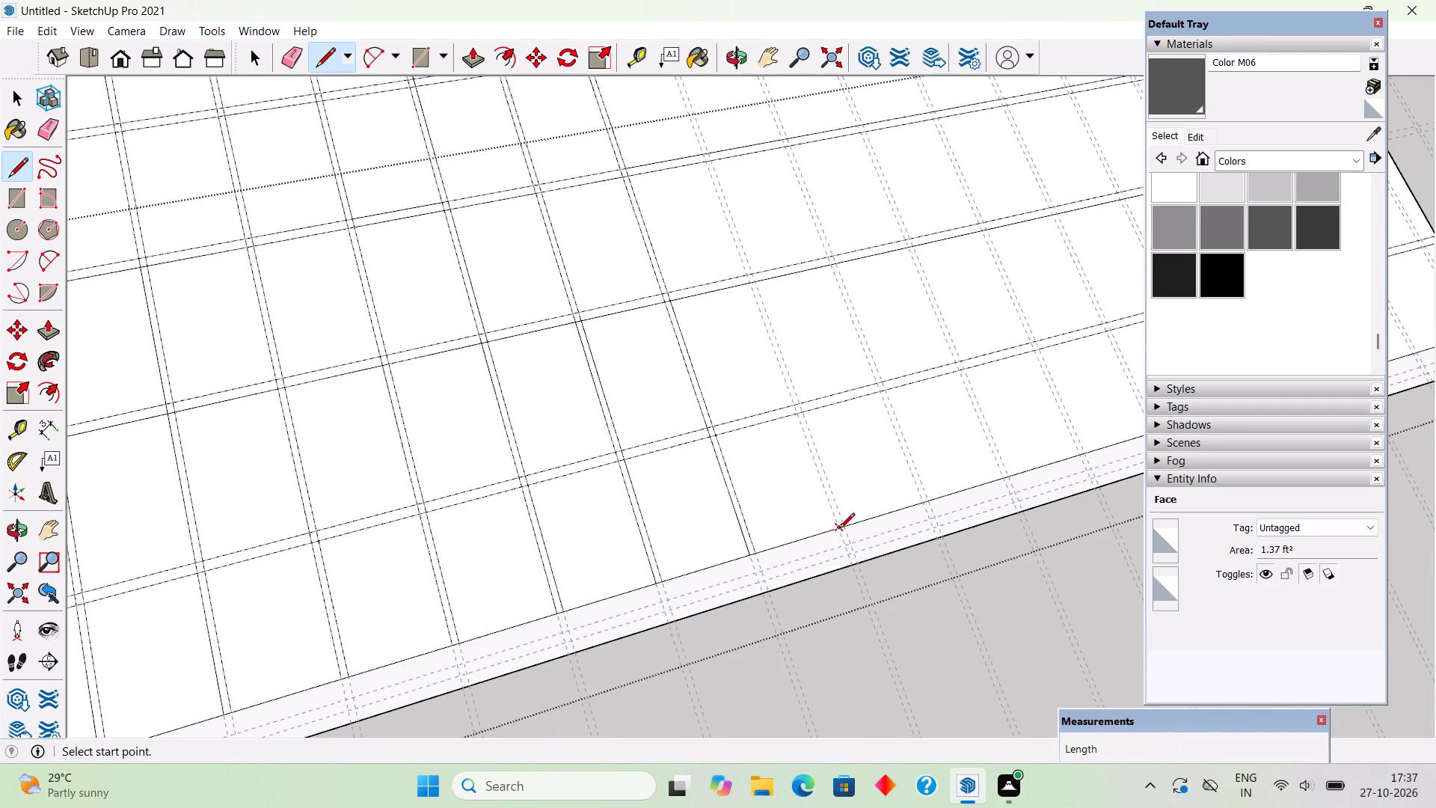
{"action": "left_click", "coordinate": [839, 530]}
{"action": "scroll", "coordinate": [837, 530], "scroll_direction": "down", "scroll_amount": 9}
{"action": "scroll", "coordinate": [755, 319], "scroll_direction": "up", "scroll_amount": 6}
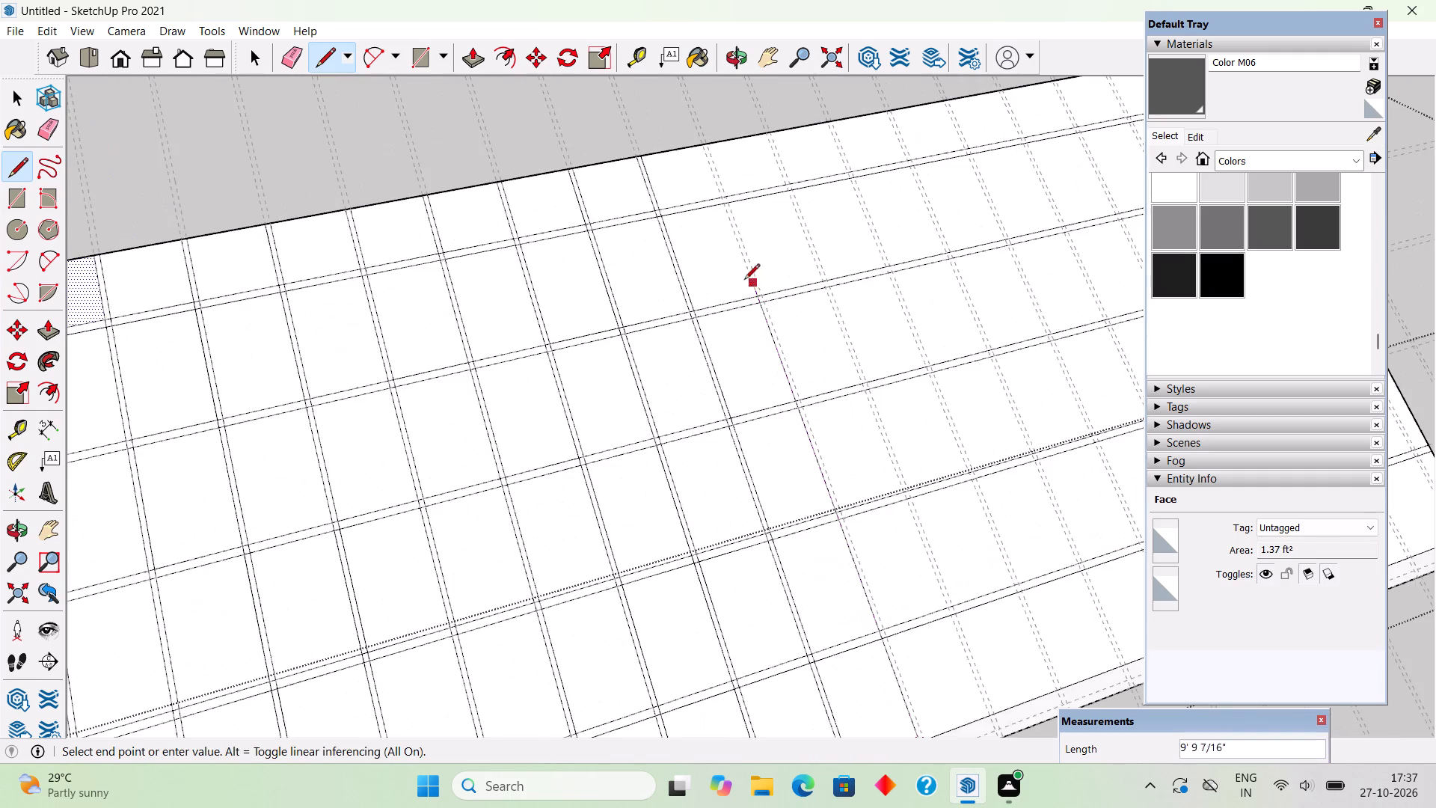
{"action": "scroll", "coordinate": [738, 266], "scroll_direction": "up", "scroll_amount": 4}
{"action": "scroll", "coordinate": [691, 135], "scroll_direction": "down", "scroll_amount": 3}
{"action": "scroll", "coordinate": [681, 83], "scroll_direction": "up", "scroll_amount": 9}
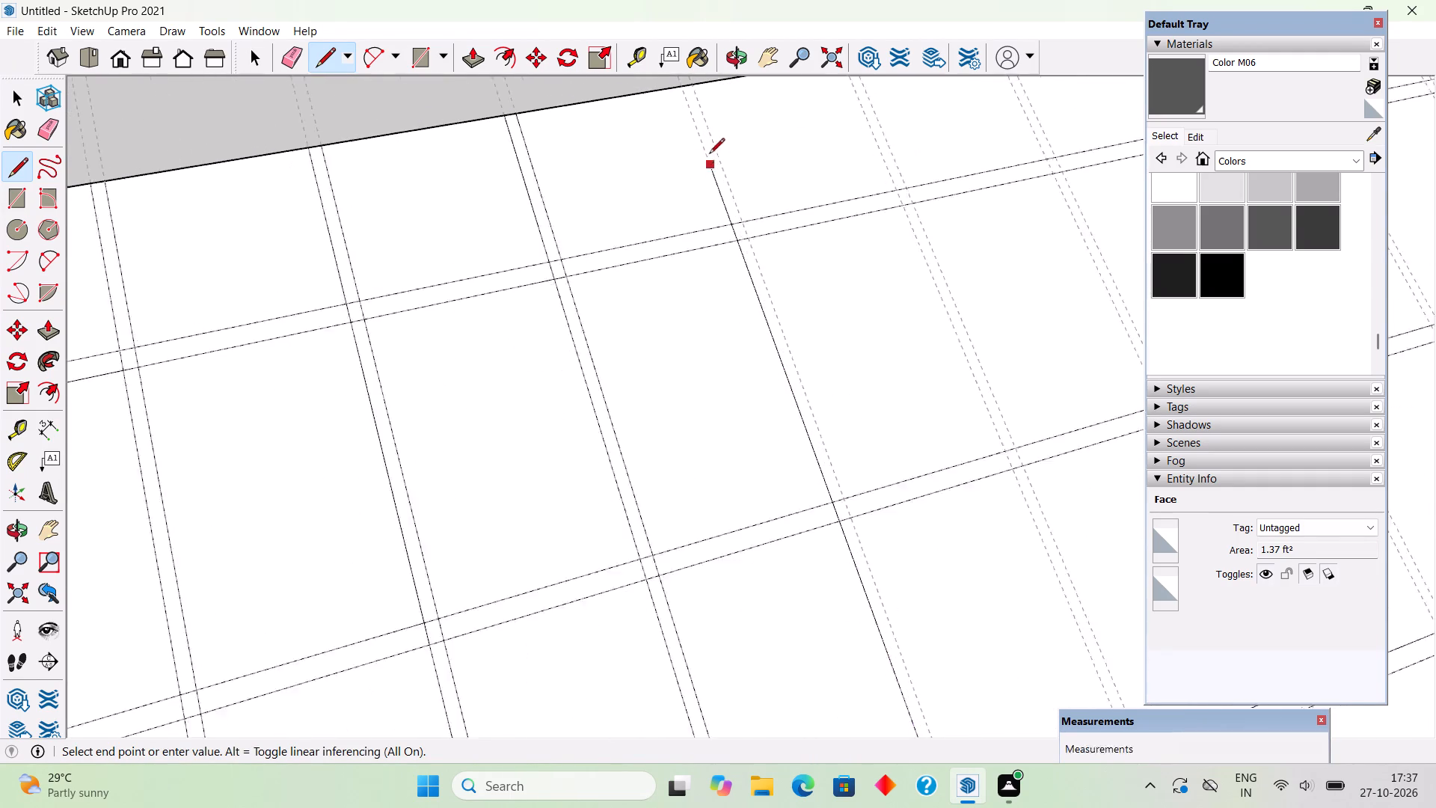
{"action": "scroll", "coordinate": [703, 114], "scroll_direction": "down", "scroll_amount": 4}
{"action": "left_click", "coordinate": [687, 91]}
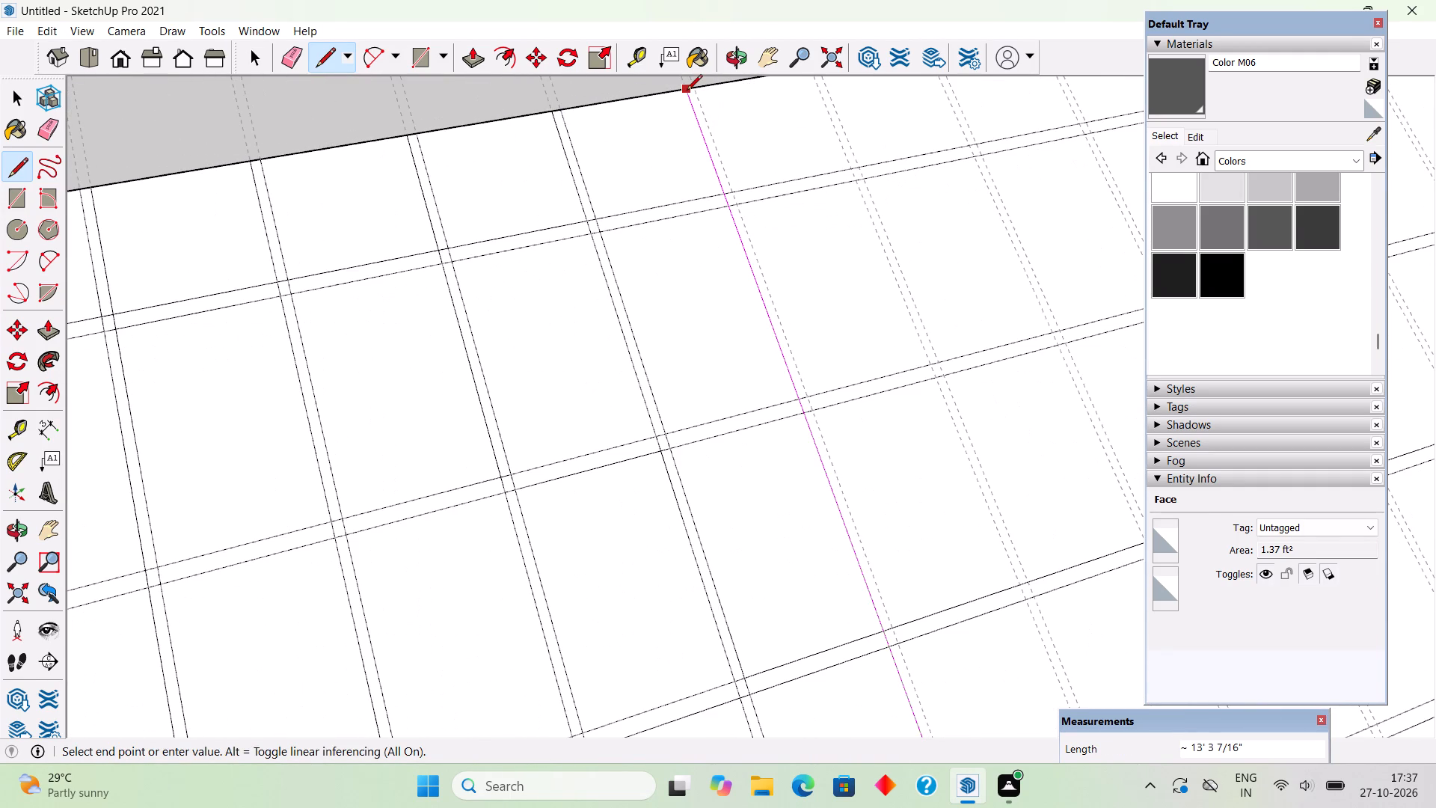
Draw a line about 13' 3" long along the fourteenth downslope pair's second guide, from the ridge down to the eave edge.
{"action": "scroll", "coordinate": [690, 96], "scroll_direction": "up", "scroll_amount": 5}
{"action": "left_click", "coordinate": [702, 86]}
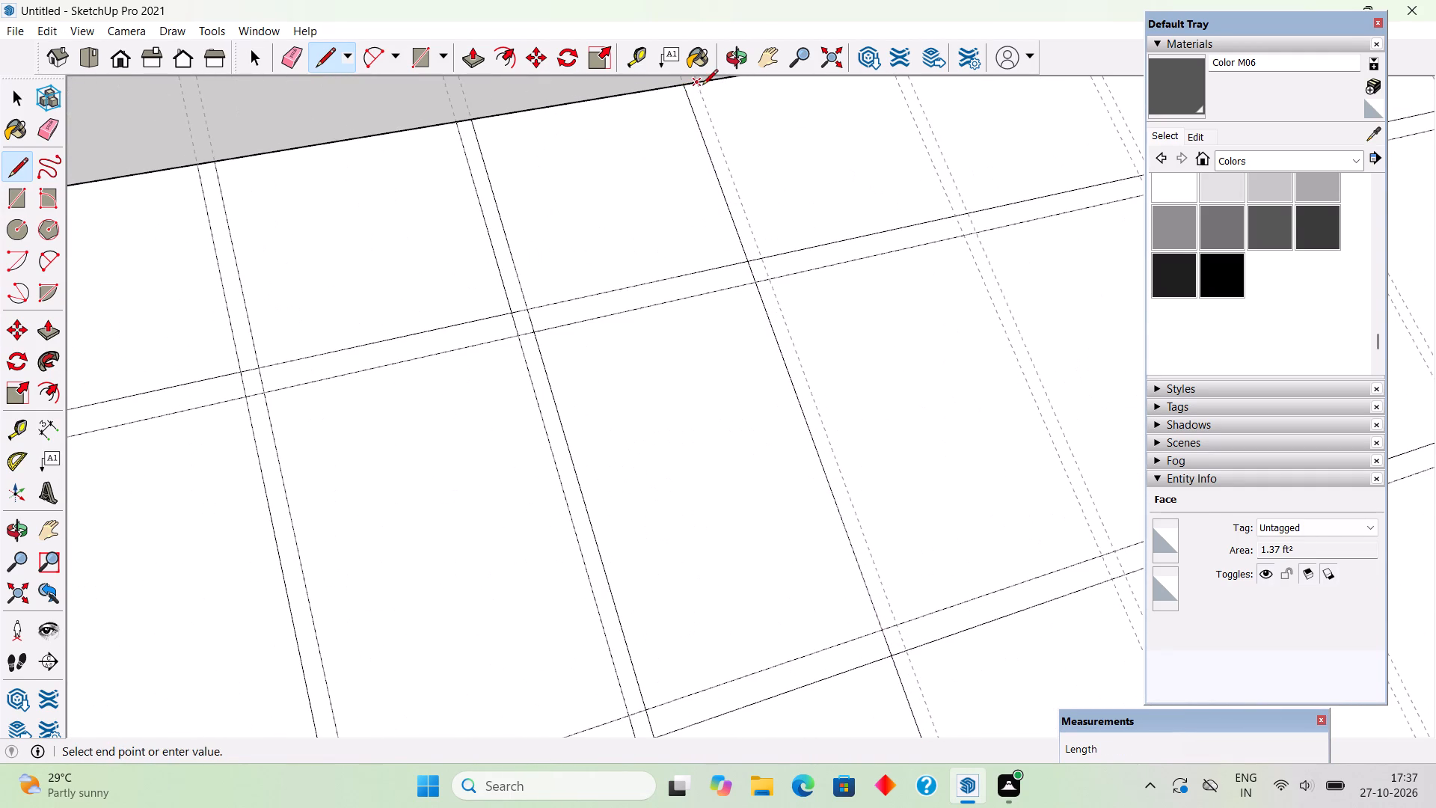
{"action": "scroll", "coordinate": [732, 238], "scroll_direction": "down", "scroll_amount": 5}
{"action": "scroll", "coordinate": [777, 378], "scroll_direction": "down", "scroll_amount": 15}
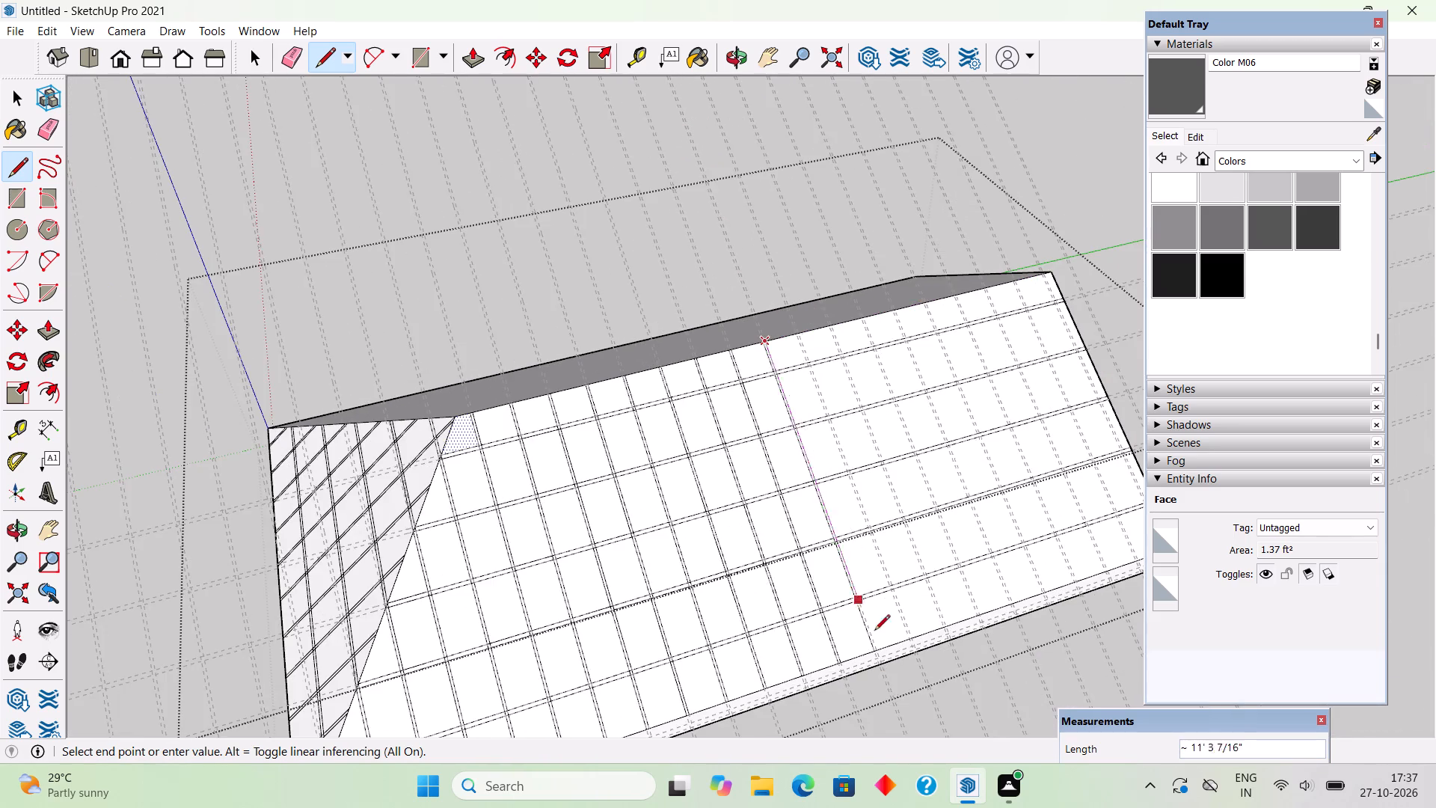
{"action": "scroll", "coordinate": [884, 709], "scroll_direction": "up", "scroll_amount": 5}
{"action": "scroll", "coordinate": [871, 599], "scroll_direction": "up", "scroll_amount": 11}
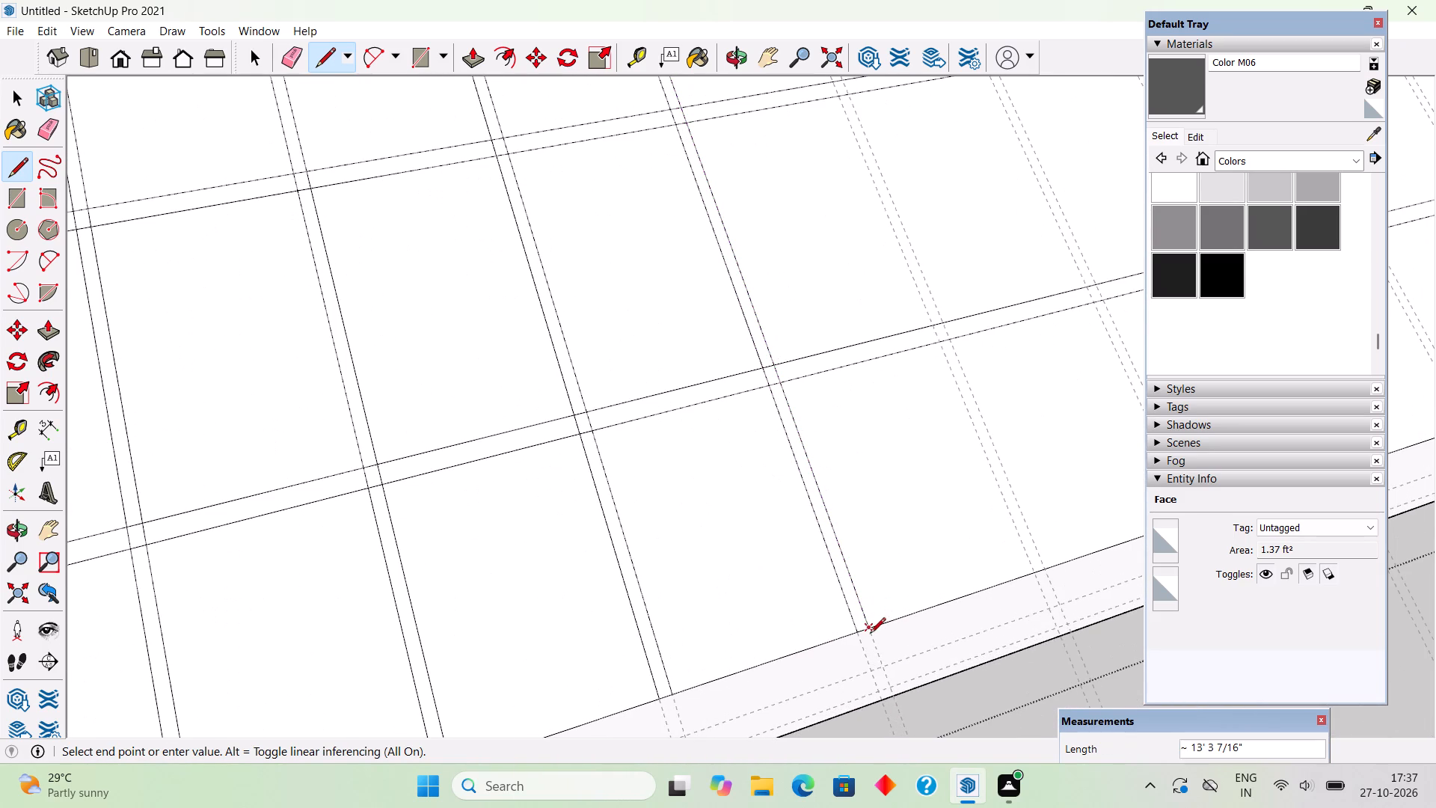
{"action": "left_click", "coordinate": [871, 628]}
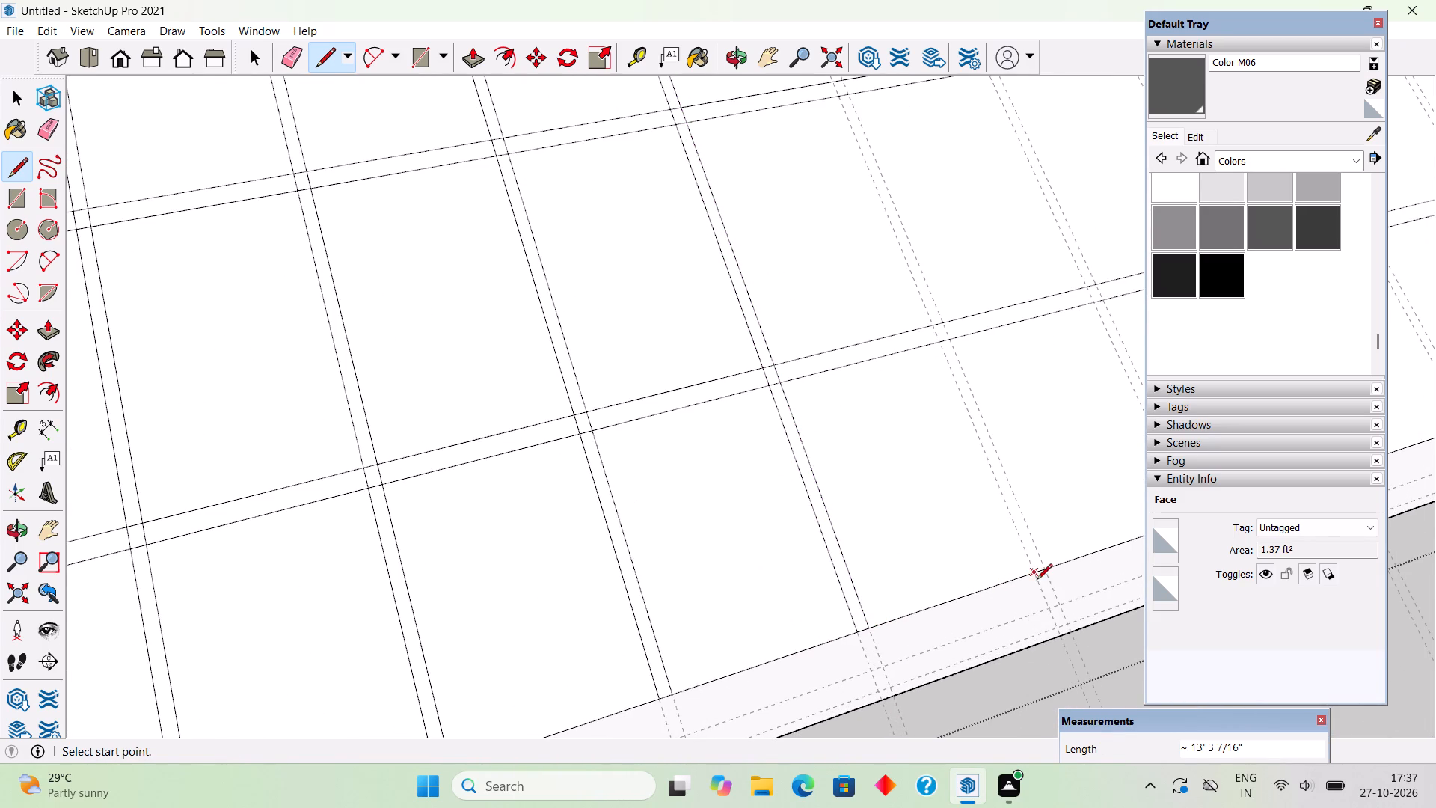
Draw two lines about 13' 3" long along the fifteenth downslope guide pair, between the eave edge and the ridge.
{"action": "left_click", "coordinate": [1038, 576]}
{"action": "scroll", "coordinate": [996, 602], "scroll_direction": "down", "scroll_amount": 11}
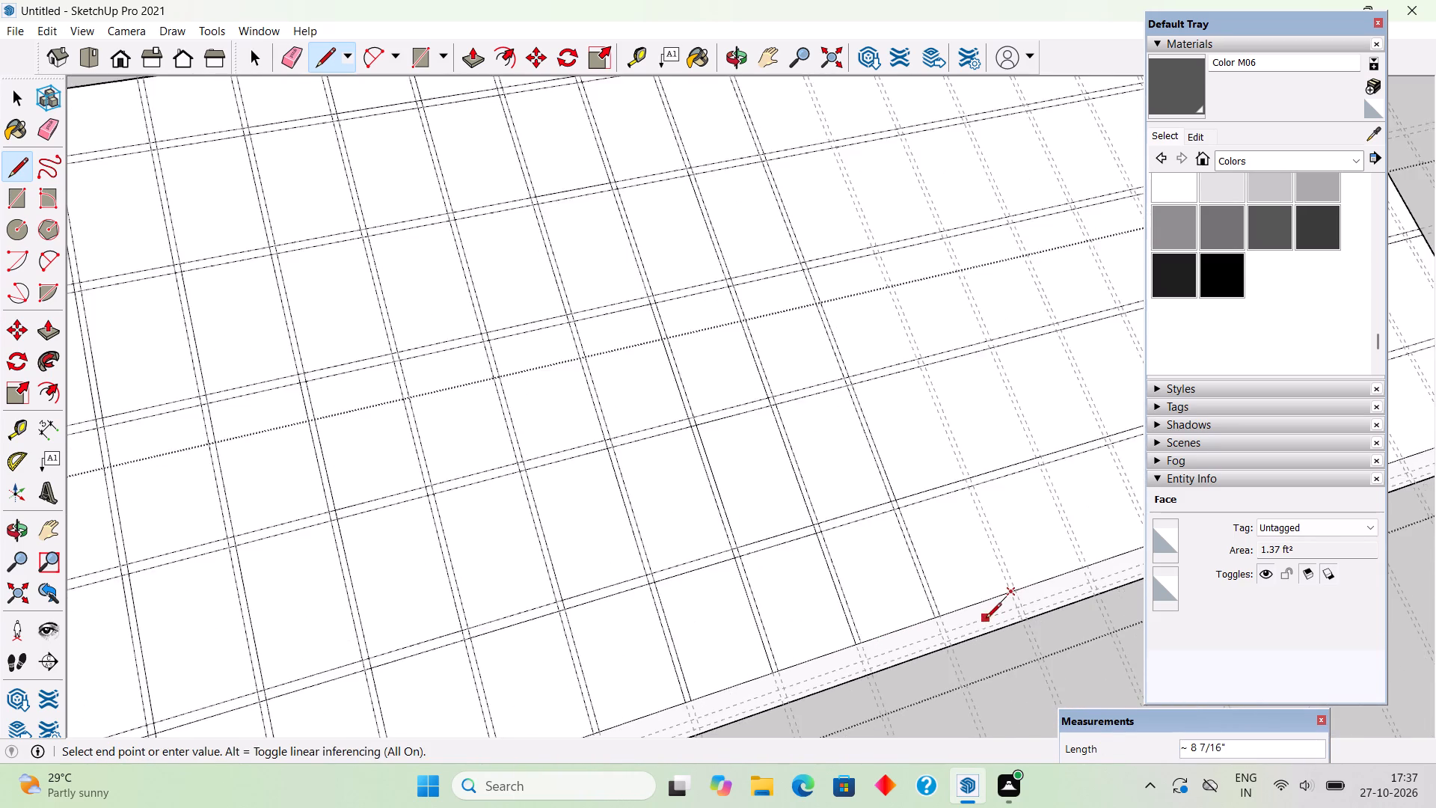
{"action": "scroll", "coordinate": [986, 619], "scroll_direction": "down", "scroll_amount": 6}
{"action": "scroll", "coordinate": [883, 298], "scroll_direction": "up", "scroll_amount": 15}
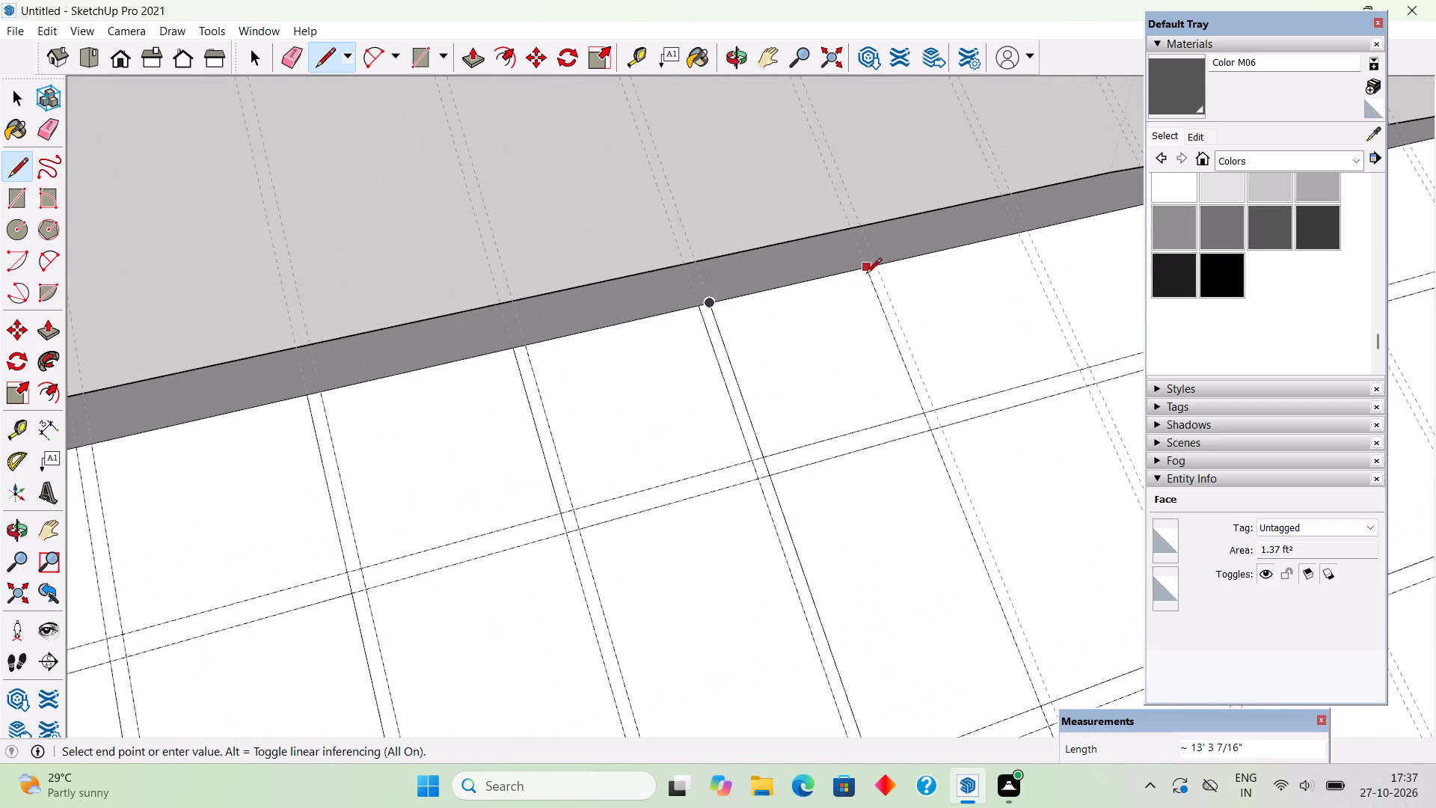
{"action": "left_click", "coordinate": [867, 268]}
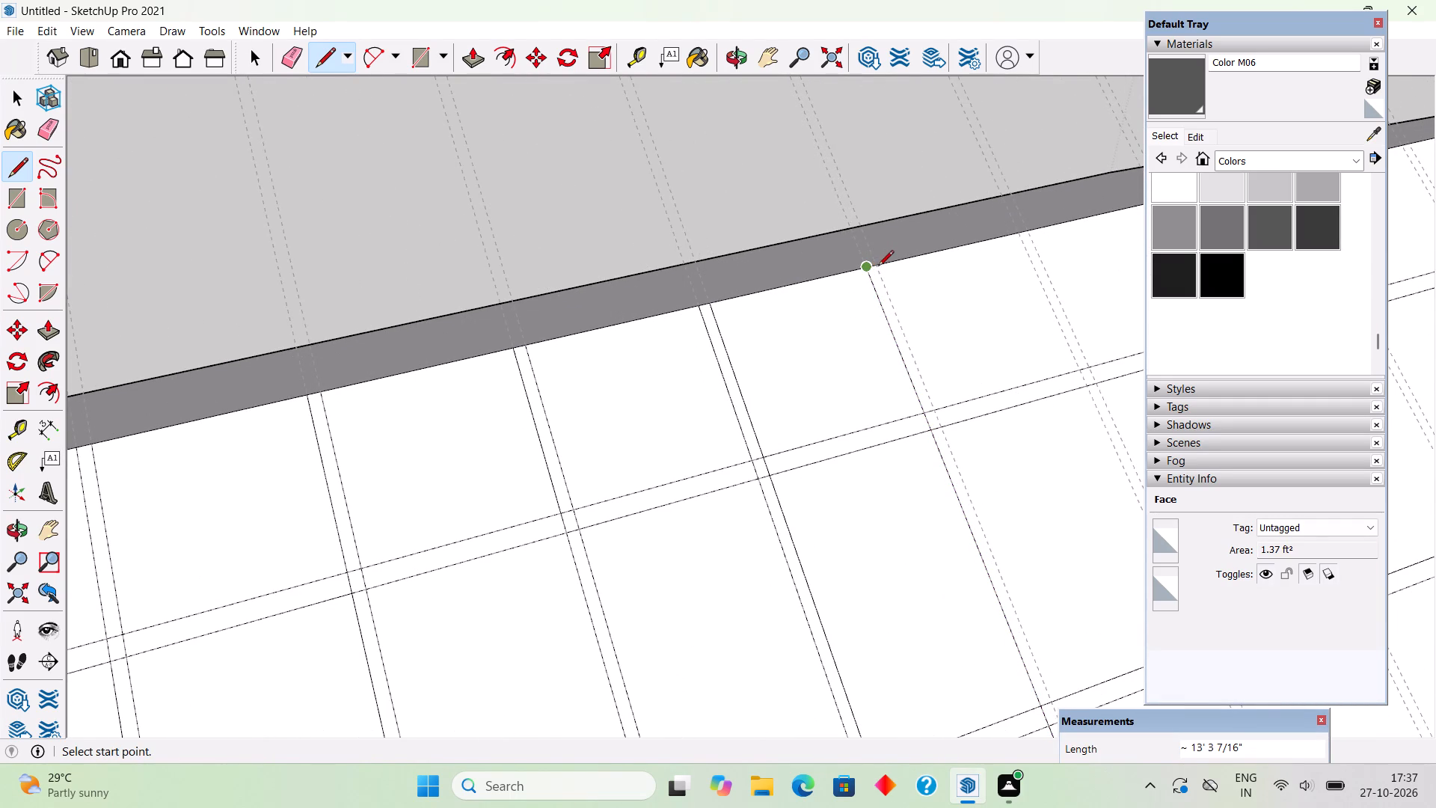
{"action": "left_click", "coordinate": [878, 267]}
{"action": "scroll", "coordinate": [878, 267], "scroll_direction": "down", "scroll_amount": 17}
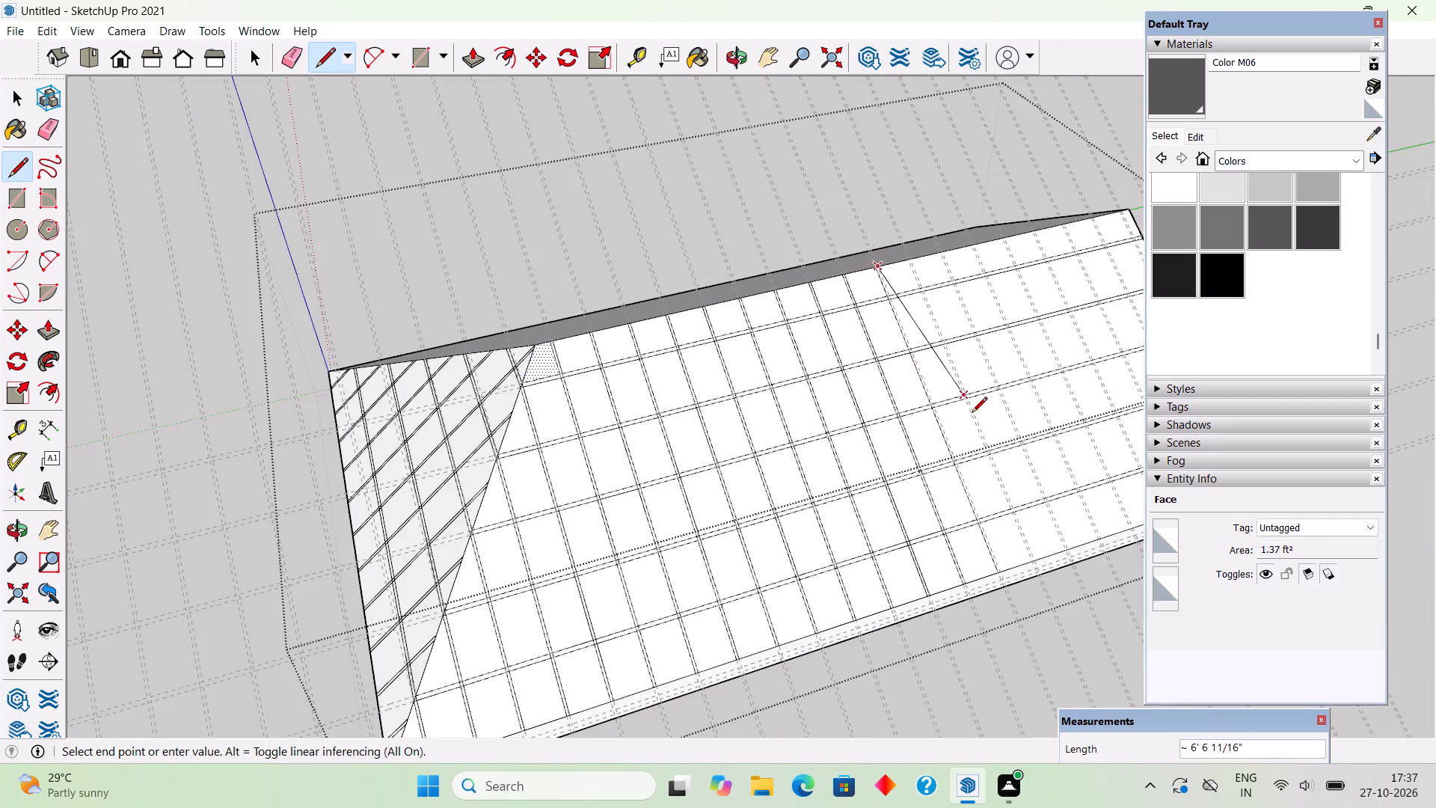
{"action": "scroll", "coordinate": [992, 530], "scroll_direction": "up", "scroll_amount": 12}
{"action": "scroll", "coordinate": [1033, 599], "scroll_direction": "up", "scroll_amount": 4}
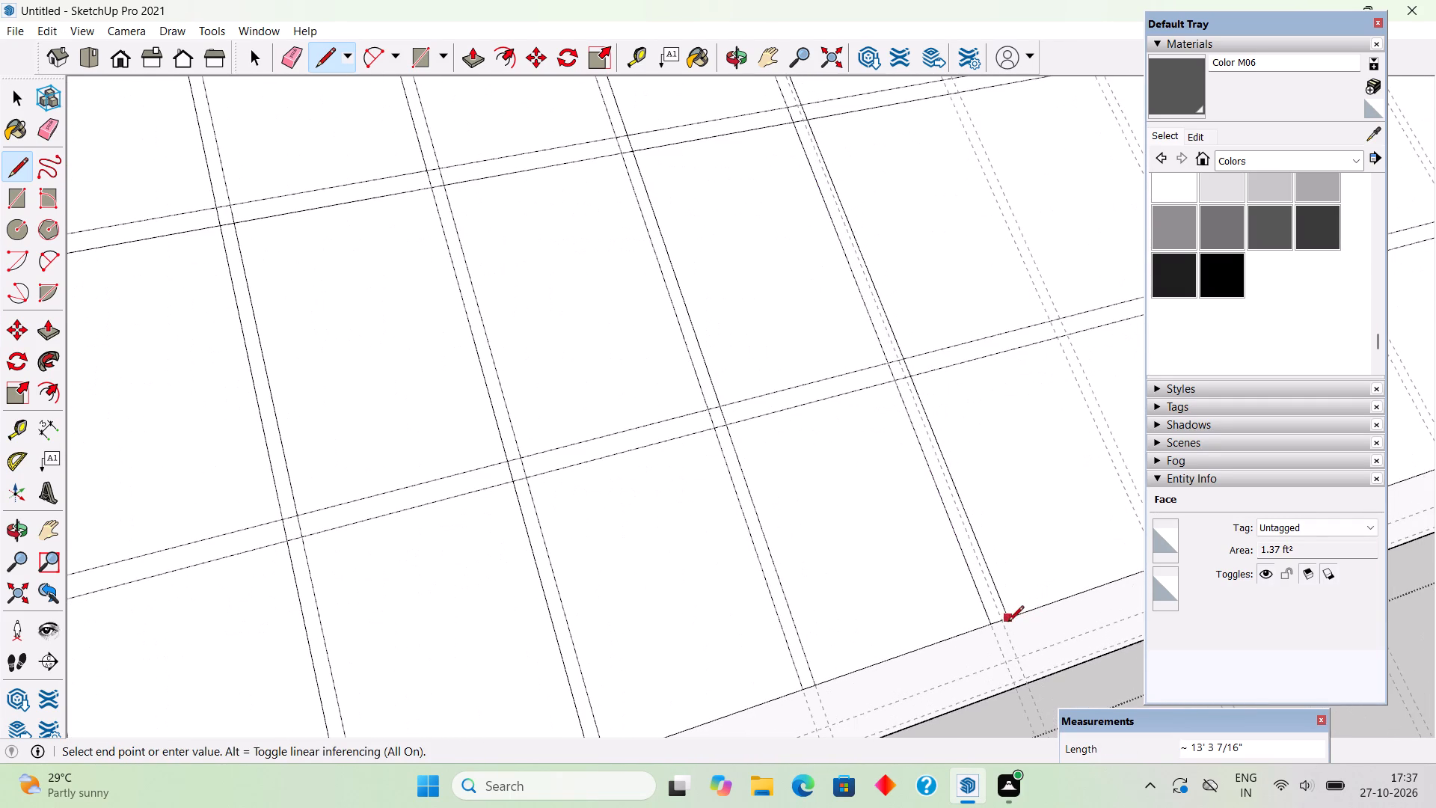
{"action": "left_click", "coordinate": [1007, 624]}
Draw two lines about 13' 3" long along the sixteenth downslope guide pair, between the eave edge and the ridge.
{"action": "scroll", "coordinate": [797, 634], "scroll_direction": "down", "scroll_amount": 5}
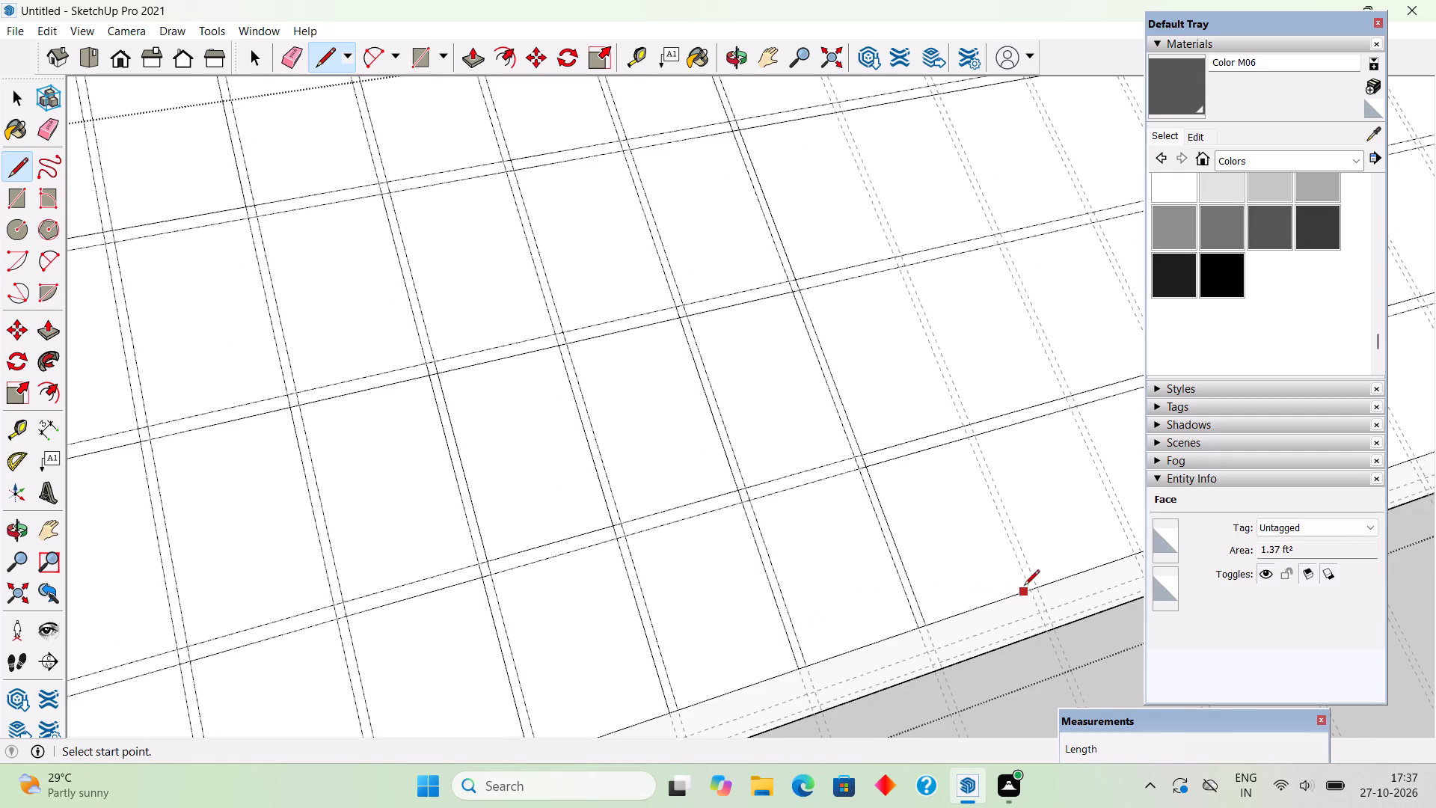
{"action": "left_click", "coordinate": [1027, 587]}
{"action": "scroll", "coordinate": [989, 589], "scroll_direction": "down", "scroll_amount": 6}
{"action": "scroll", "coordinate": [968, 513], "scroll_direction": "down", "scroll_amount": 5}
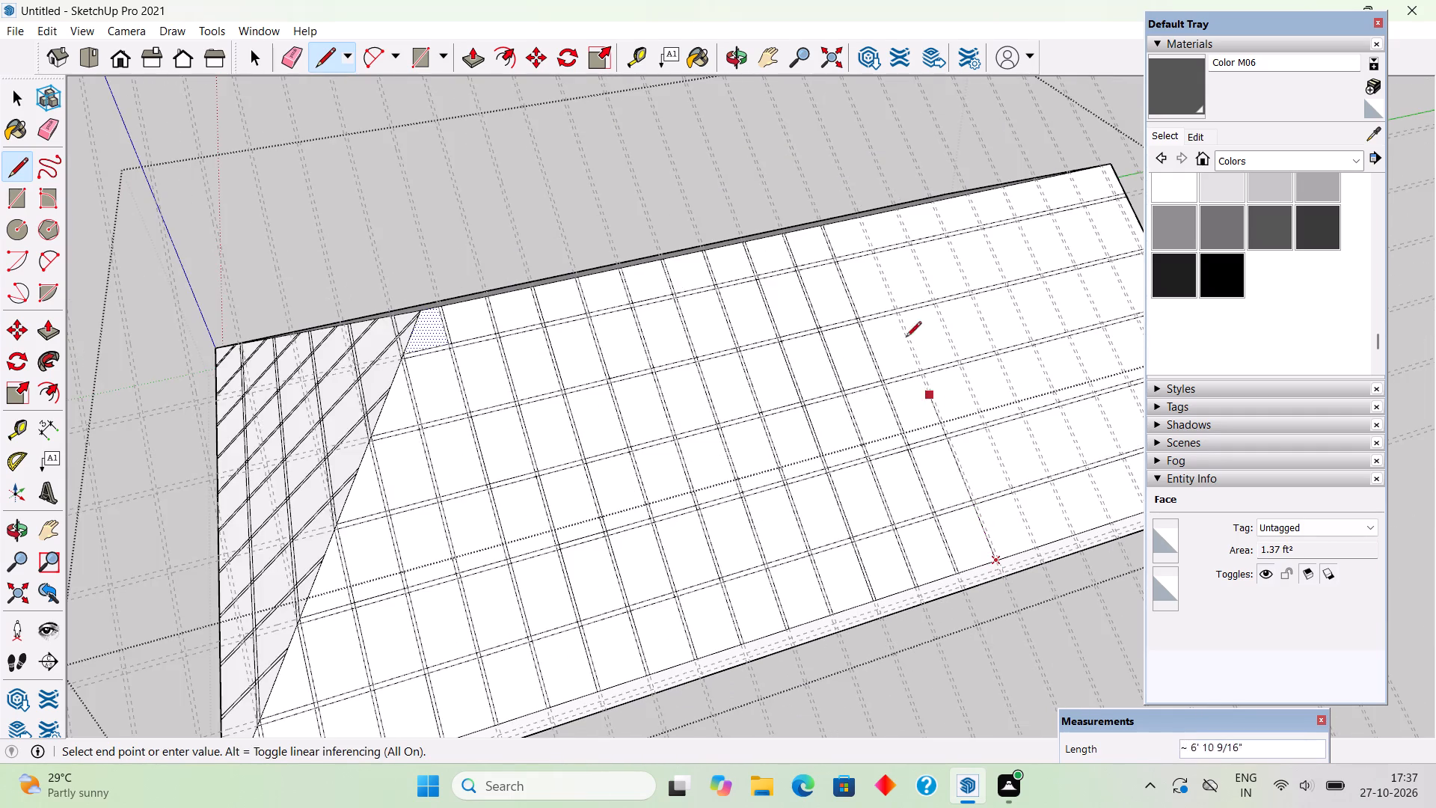
{"action": "scroll", "coordinate": [870, 238], "scroll_direction": "up", "scroll_amount": 13}
{"action": "left_click", "coordinate": [850, 210]}
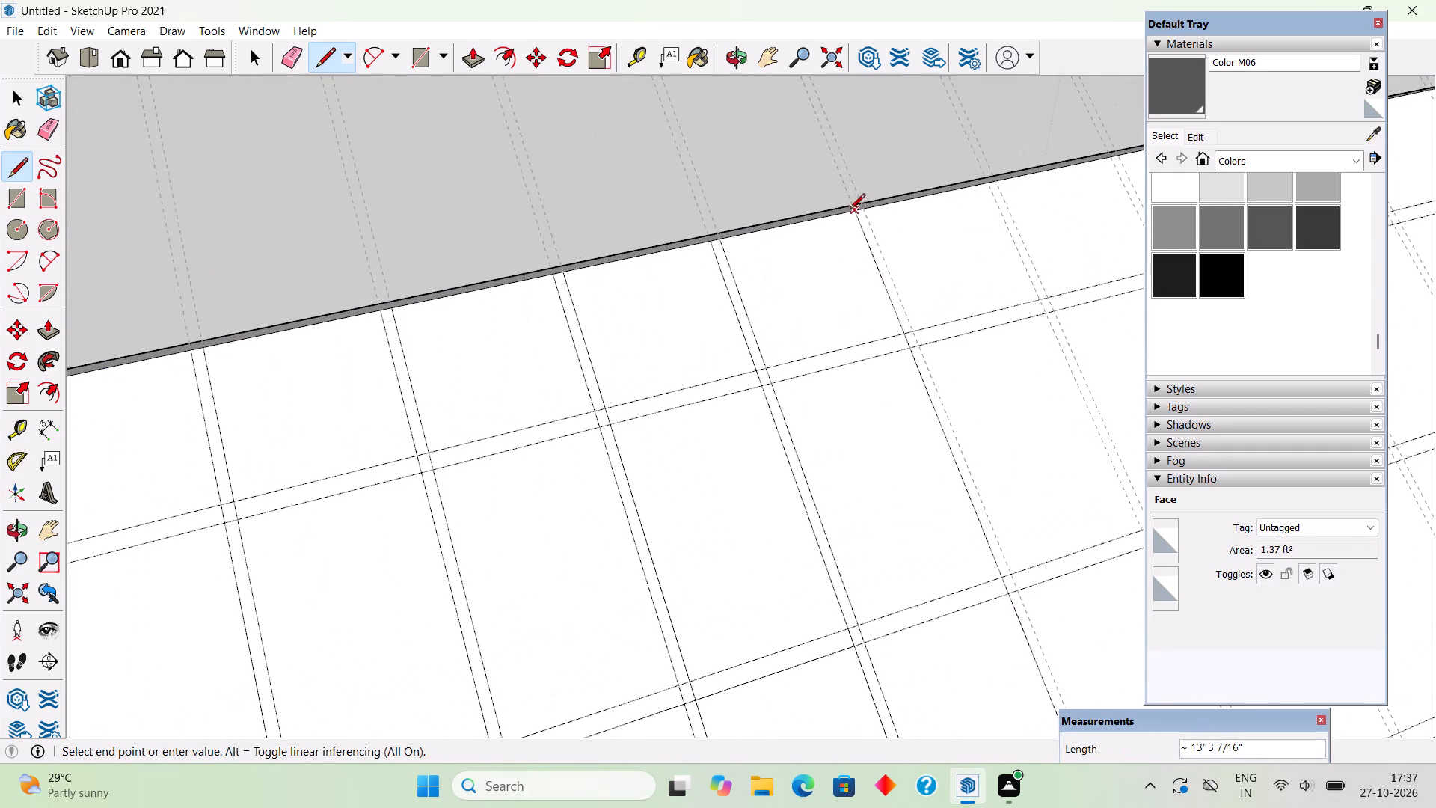
{"action": "scroll", "coordinate": [865, 209], "scroll_direction": "up", "scroll_amount": 9}
{"action": "left_click", "coordinate": [866, 209]}
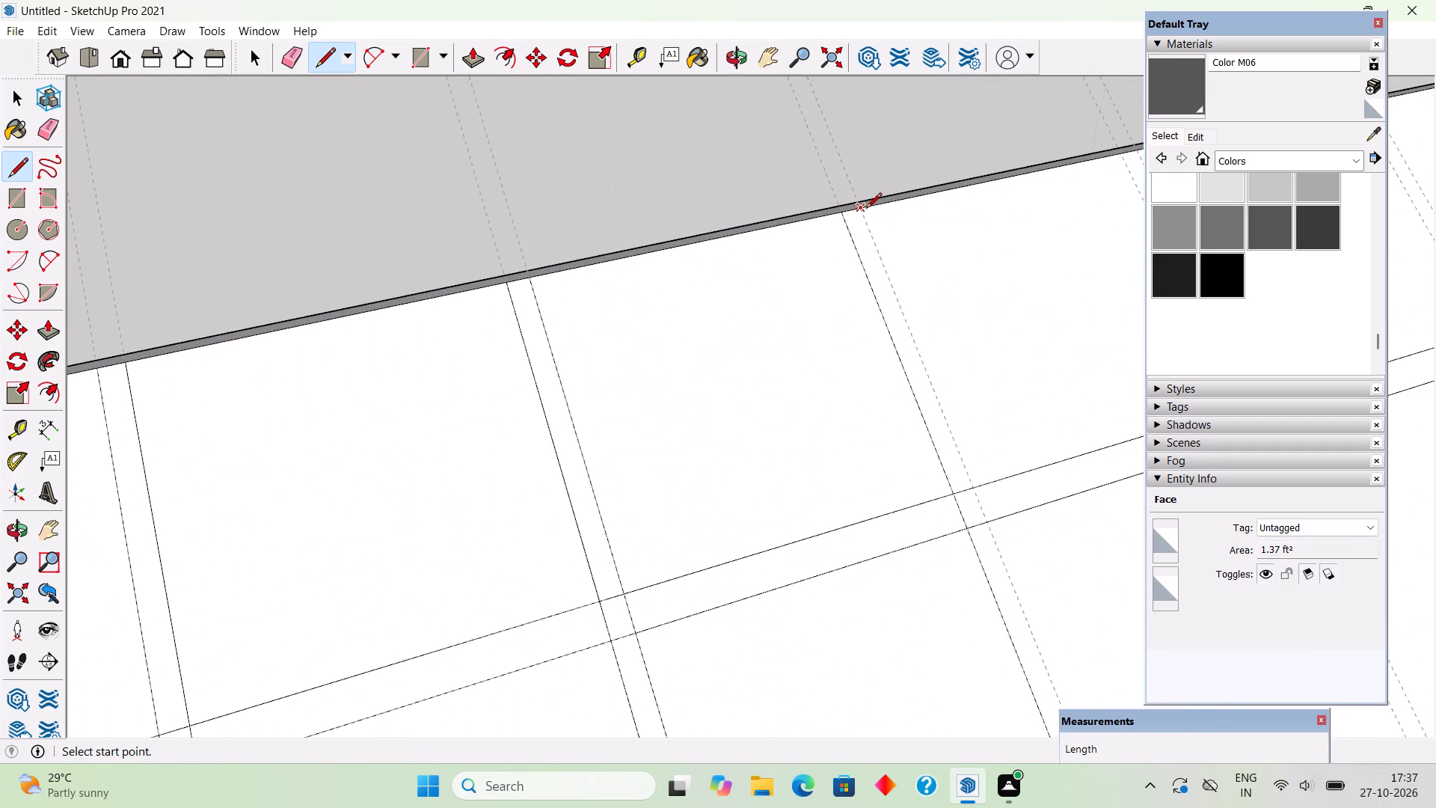
{"action": "middle_click_drag", "start_coordinate": [877, 242], "coordinate": [889, 273]}
{"action": "scroll", "coordinate": [870, 264], "scroll_direction": "down", "scroll_amount": 5}
{"action": "scroll", "coordinate": [765, 215], "scroll_direction": "down", "scroll_amount": 12}
{"action": "scroll", "coordinate": [931, 646], "scroll_direction": "up", "scroll_amount": 5}
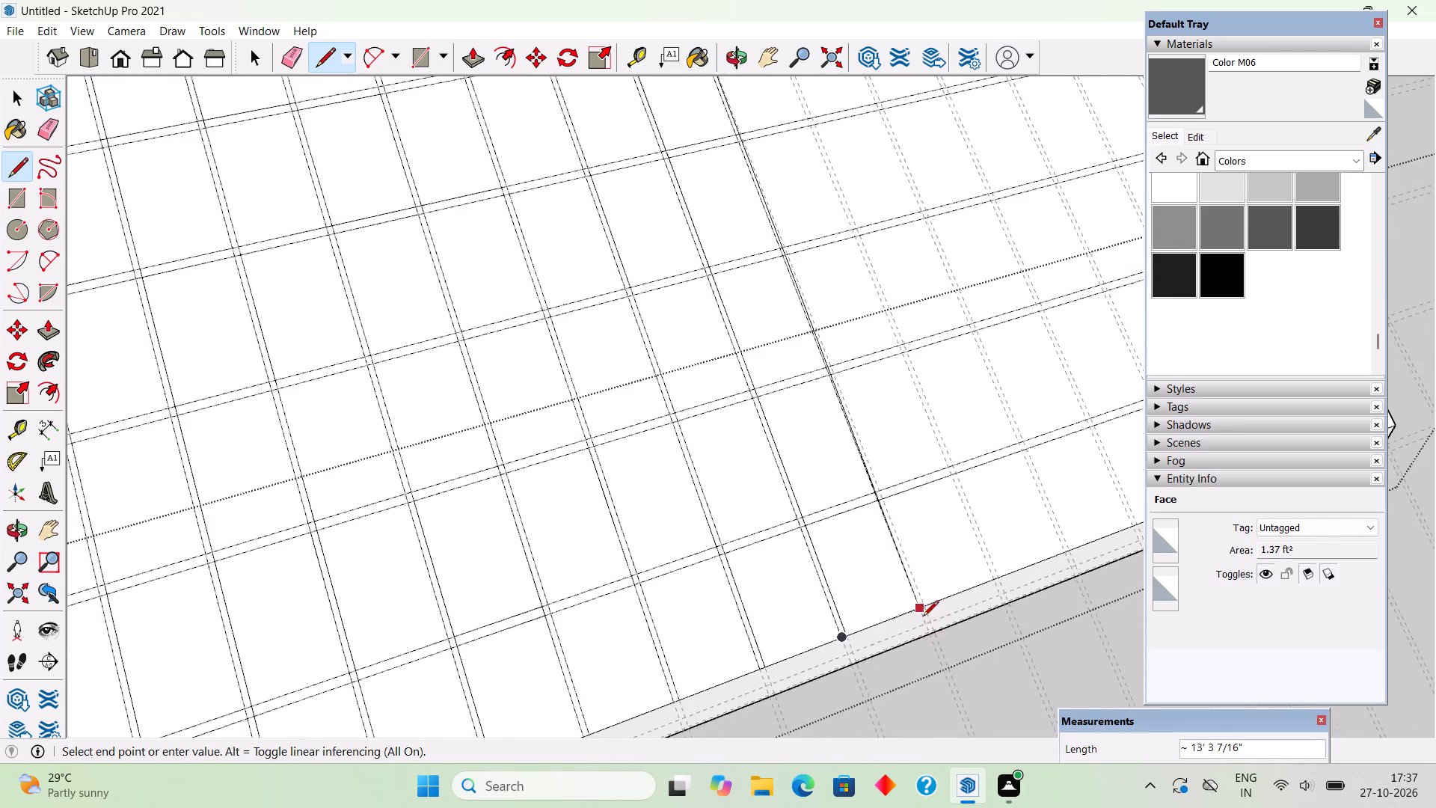
{"action": "scroll", "coordinate": [923, 616], "scroll_direction": "up", "scroll_amount": 5}
{"action": "left_click", "coordinate": [930, 594]}
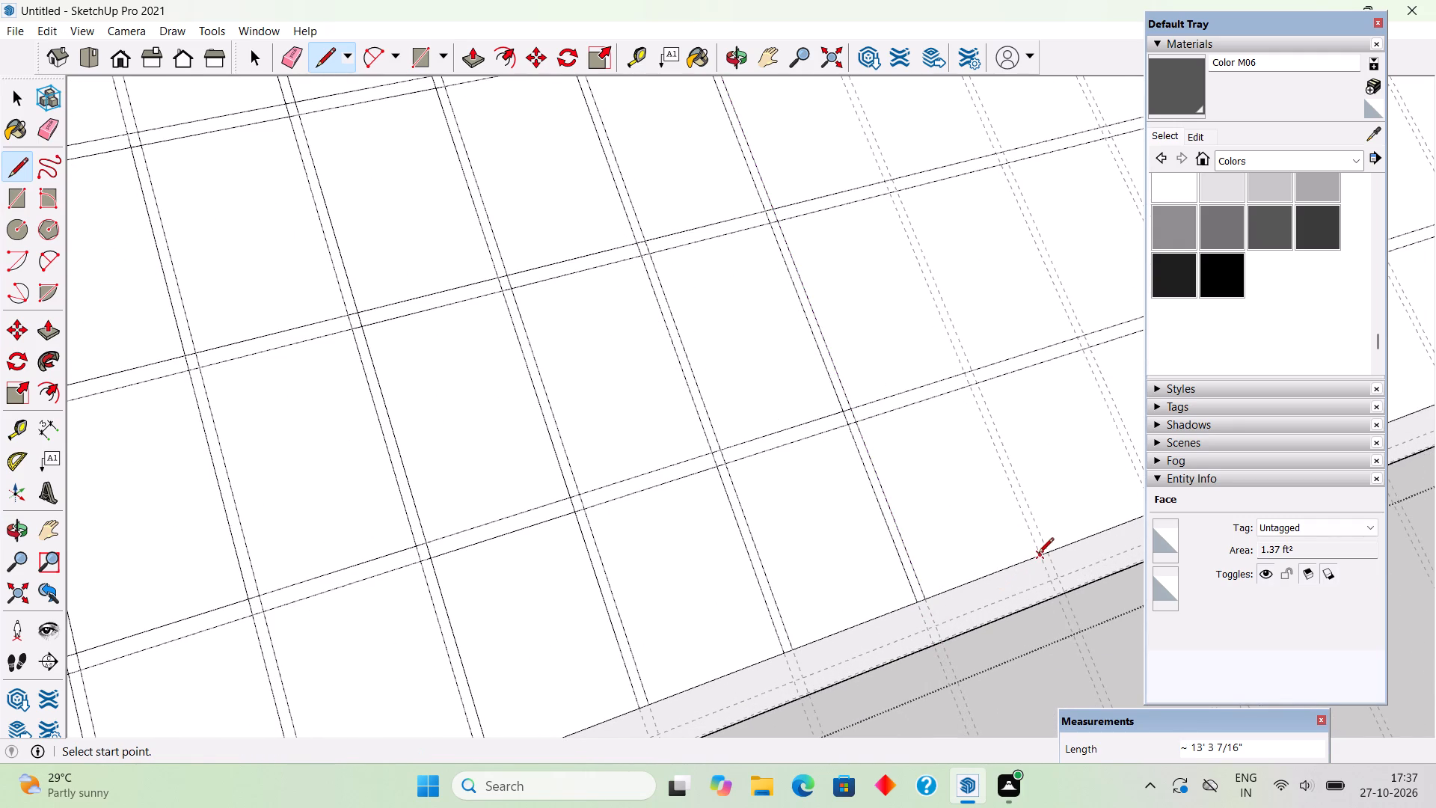
Draw two lines about 13' 3" long along the seventeenth downslope guide pair, between the eave edge and the ridge.
{"action": "left_click", "coordinate": [1038, 554]}
{"action": "scroll", "coordinate": [995, 604], "scroll_direction": "down", "scroll_amount": 12}
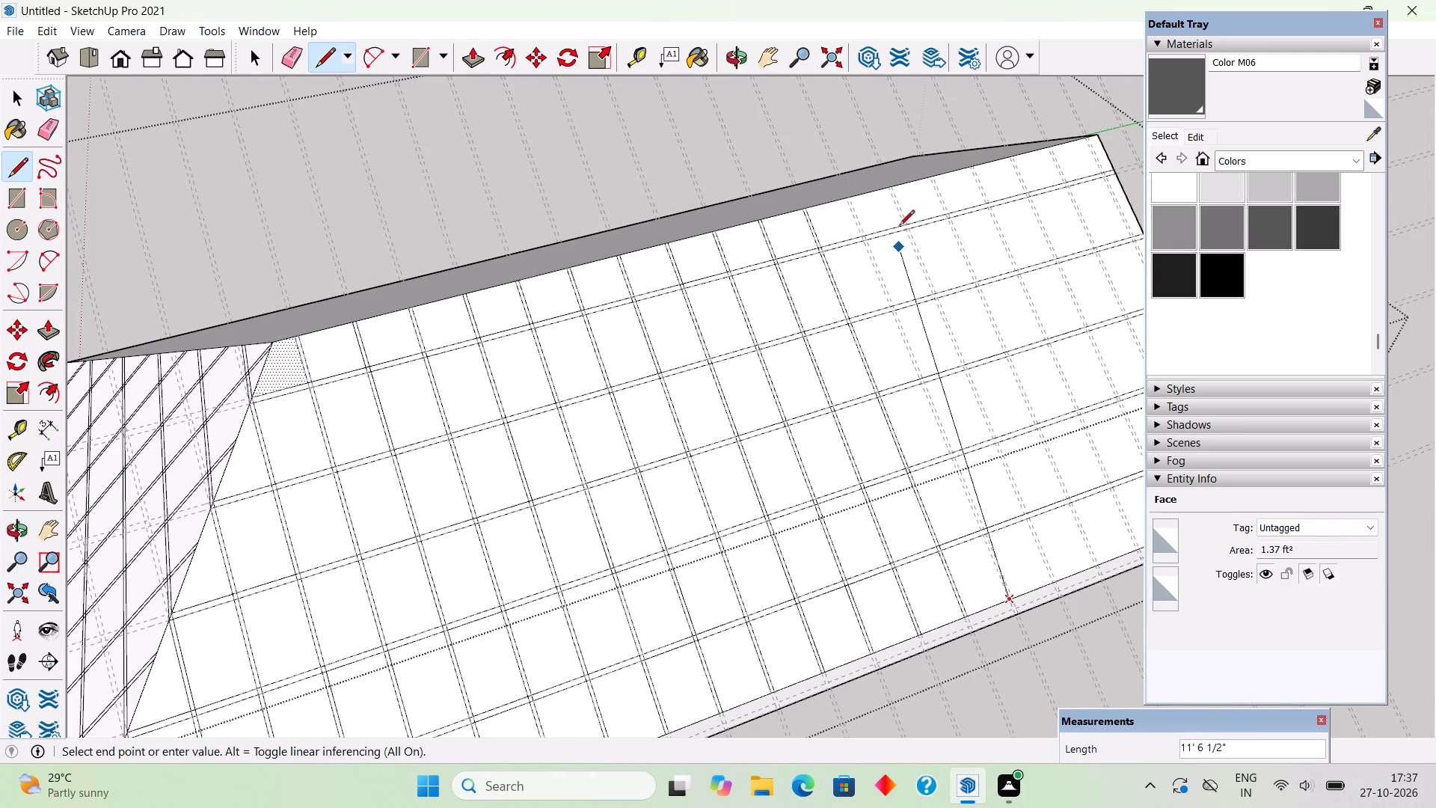
{"action": "scroll", "coordinate": [889, 176], "scroll_direction": "up", "scroll_amount": 3}
{"action": "scroll", "coordinate": [833, 215], "scroll_direction": "up", "scroll_amount": 5}
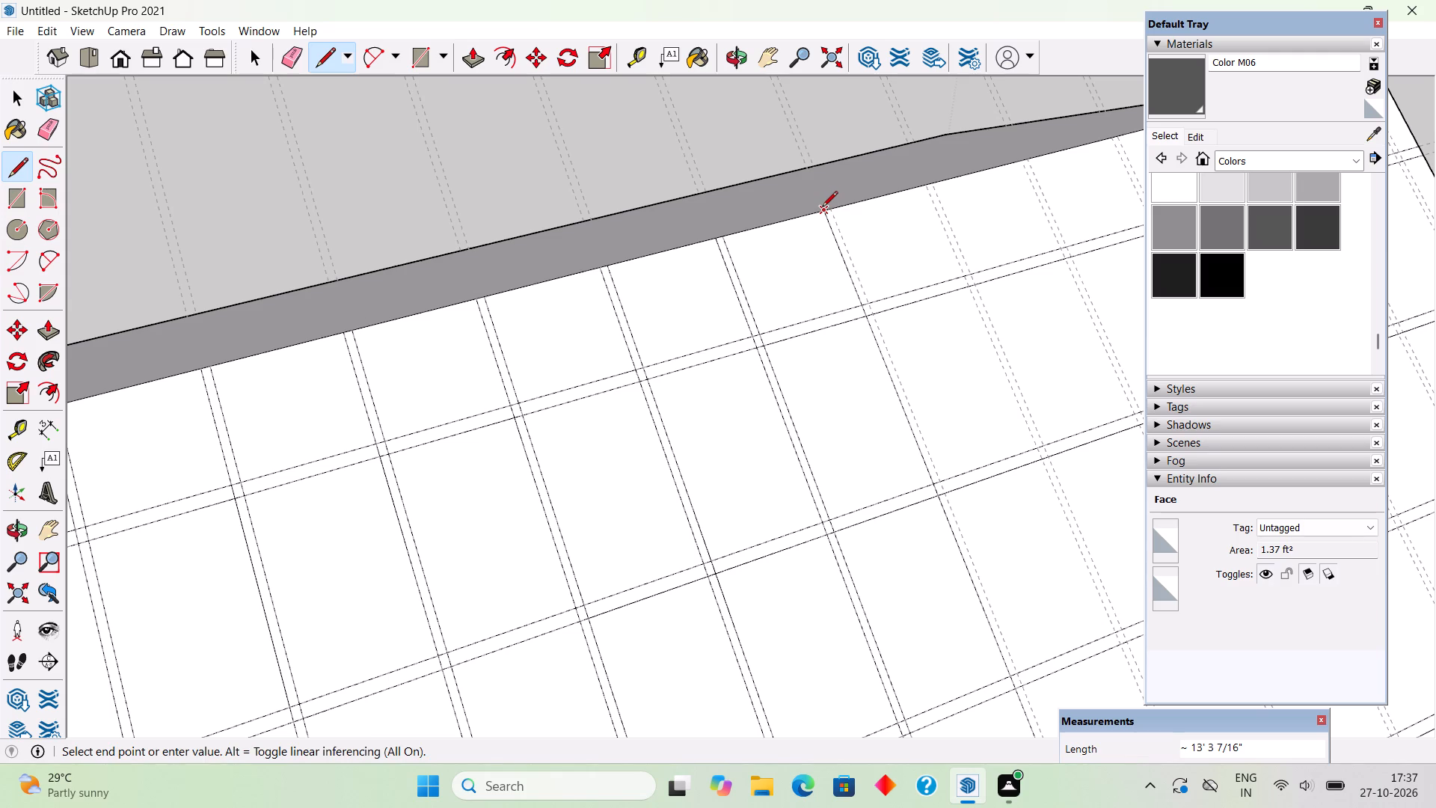
{"action": "left_click", "coordinate": [822, 208]}
{"action": "scroll", "coordinate": [826, 216], "scroll_direction": "up", "scroll_amount": 9}
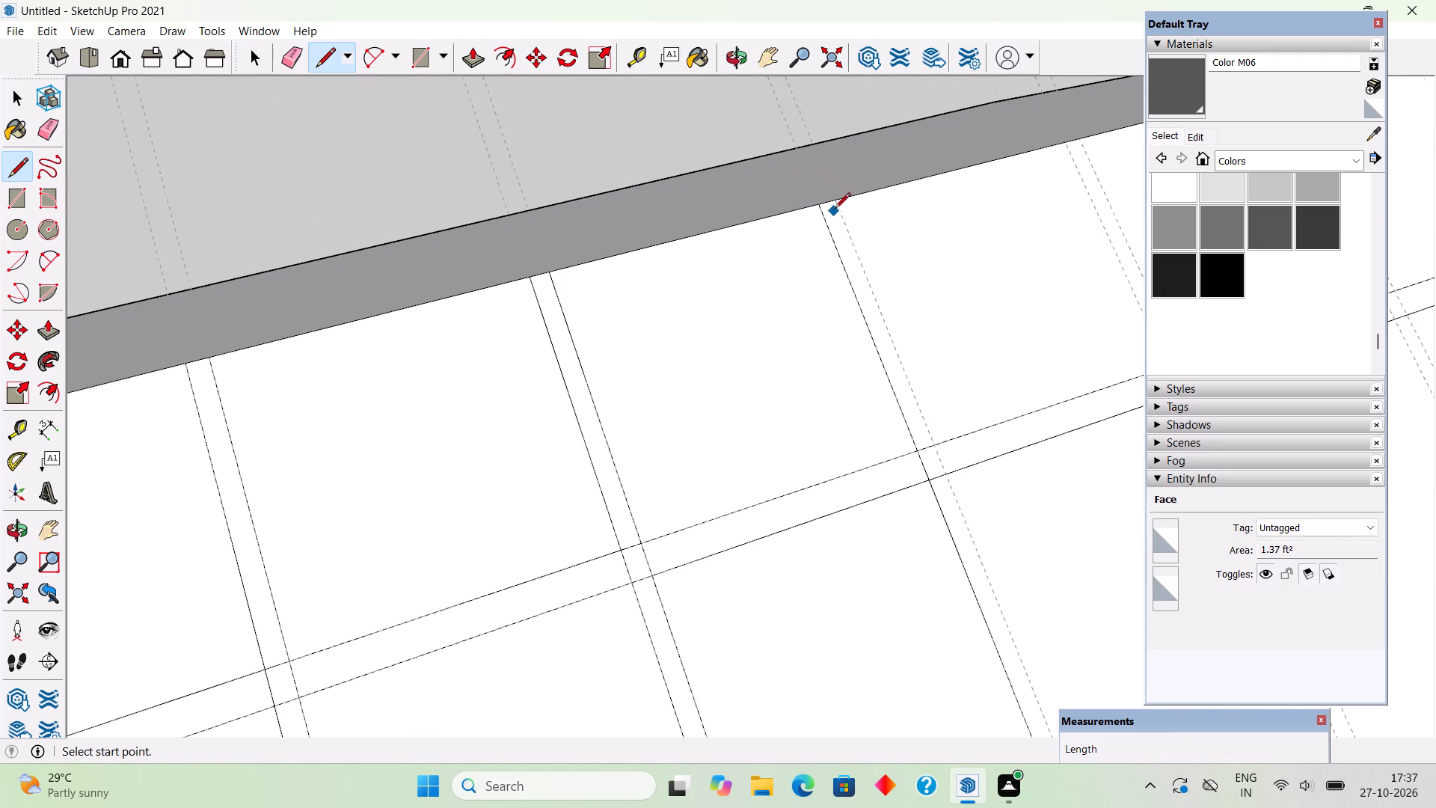
{"action": "left_click", "coordinate": [839, 196]}
{"action": "scroll", "coordinate": [842, 195], "scroll_direction": "down", "scroll_amount": 12}
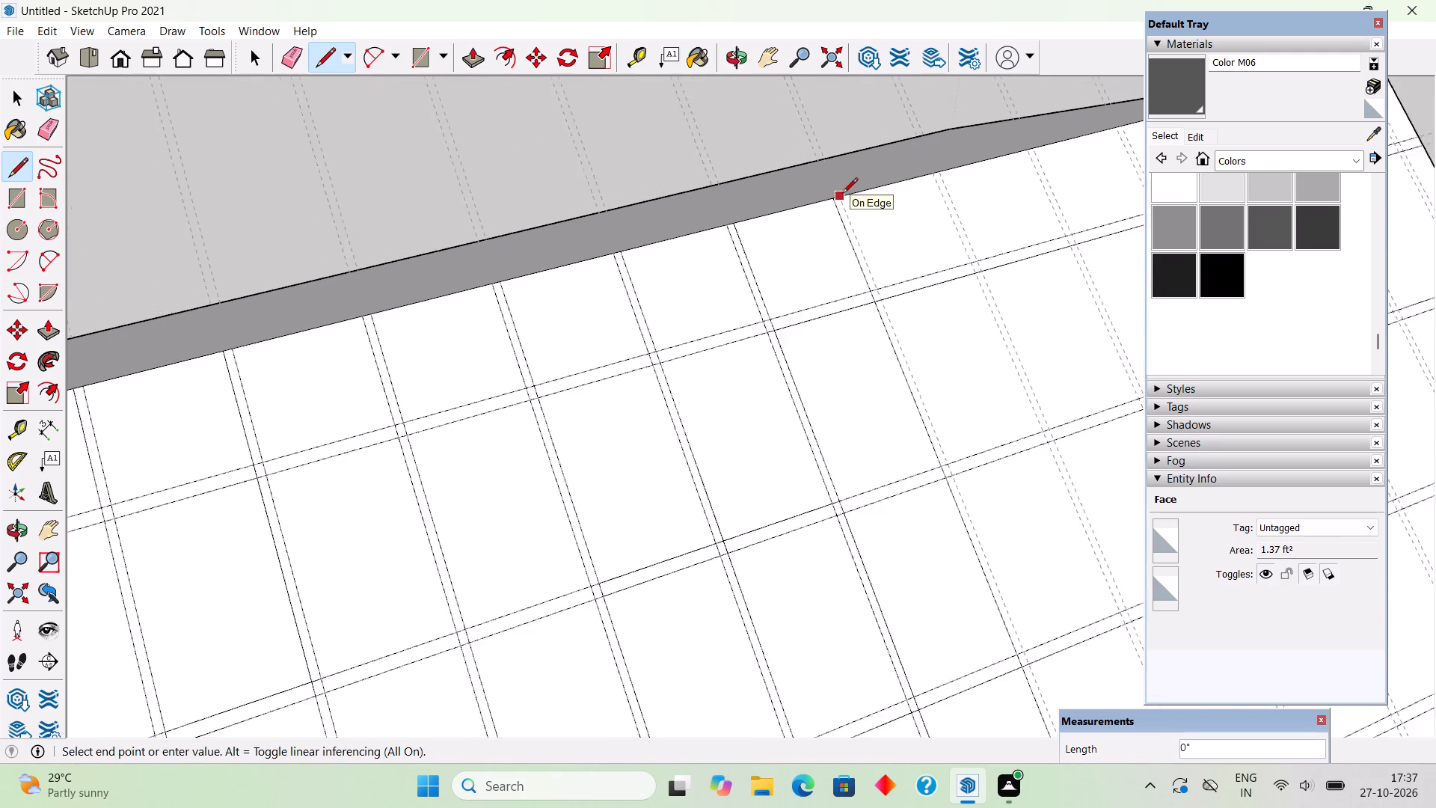
{"action": "scroll", "coordinate": [842, 206], "scroll_direction": "down", "scroll_amount": 5}
{"action": "scroll", "coordinate": [915, 403], "scroll_direction": "down", "scroll_amount": 5}
{"action": "scroll", "coordinate": [1011, 590], "scroll_direction": "up", "scroll_amount": 6}
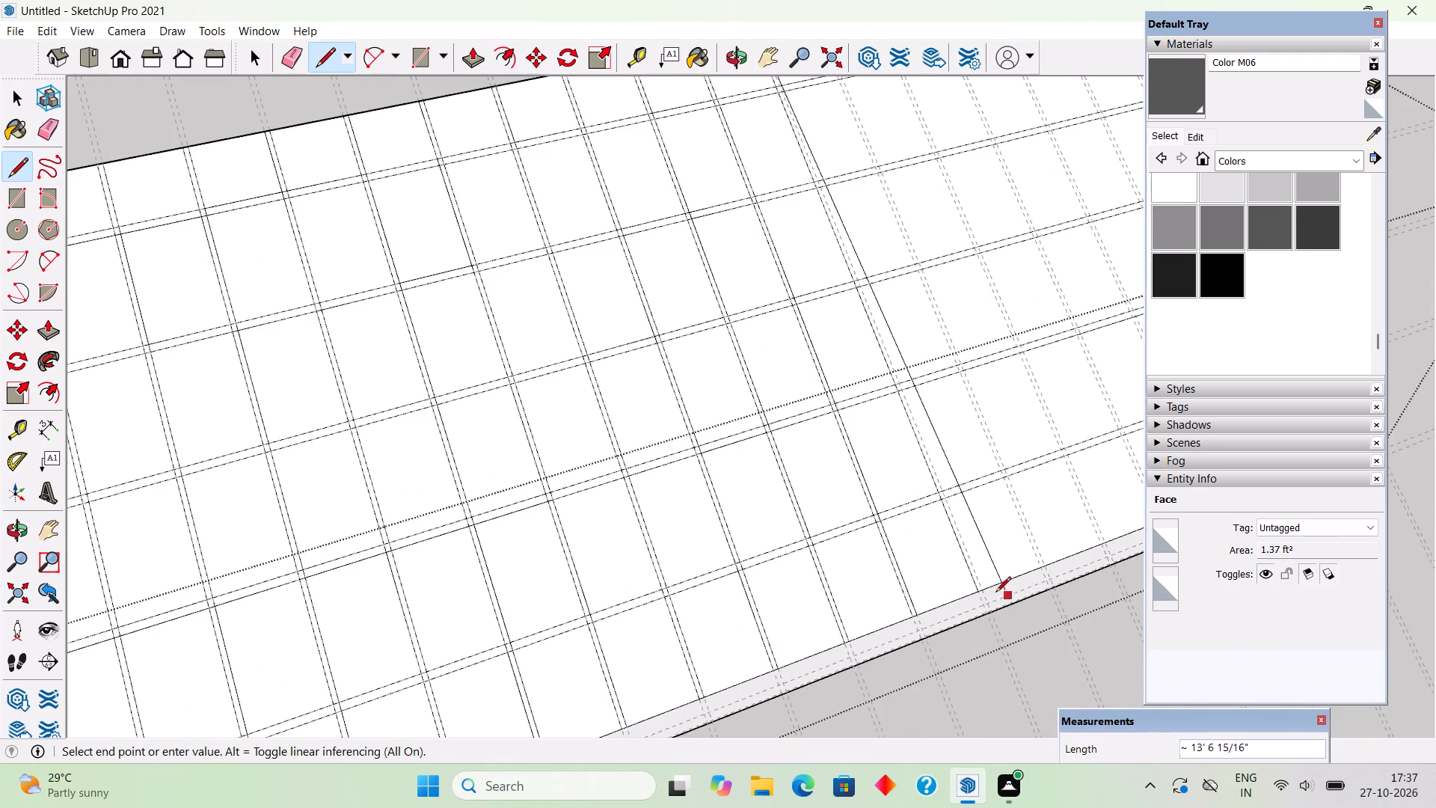
{"action": "scroll", "coordinate": [995, 593], "scroll_direction": "up", "scroll_amount": 5}
{"action": "left_click", "coordinate": [978, 587]}
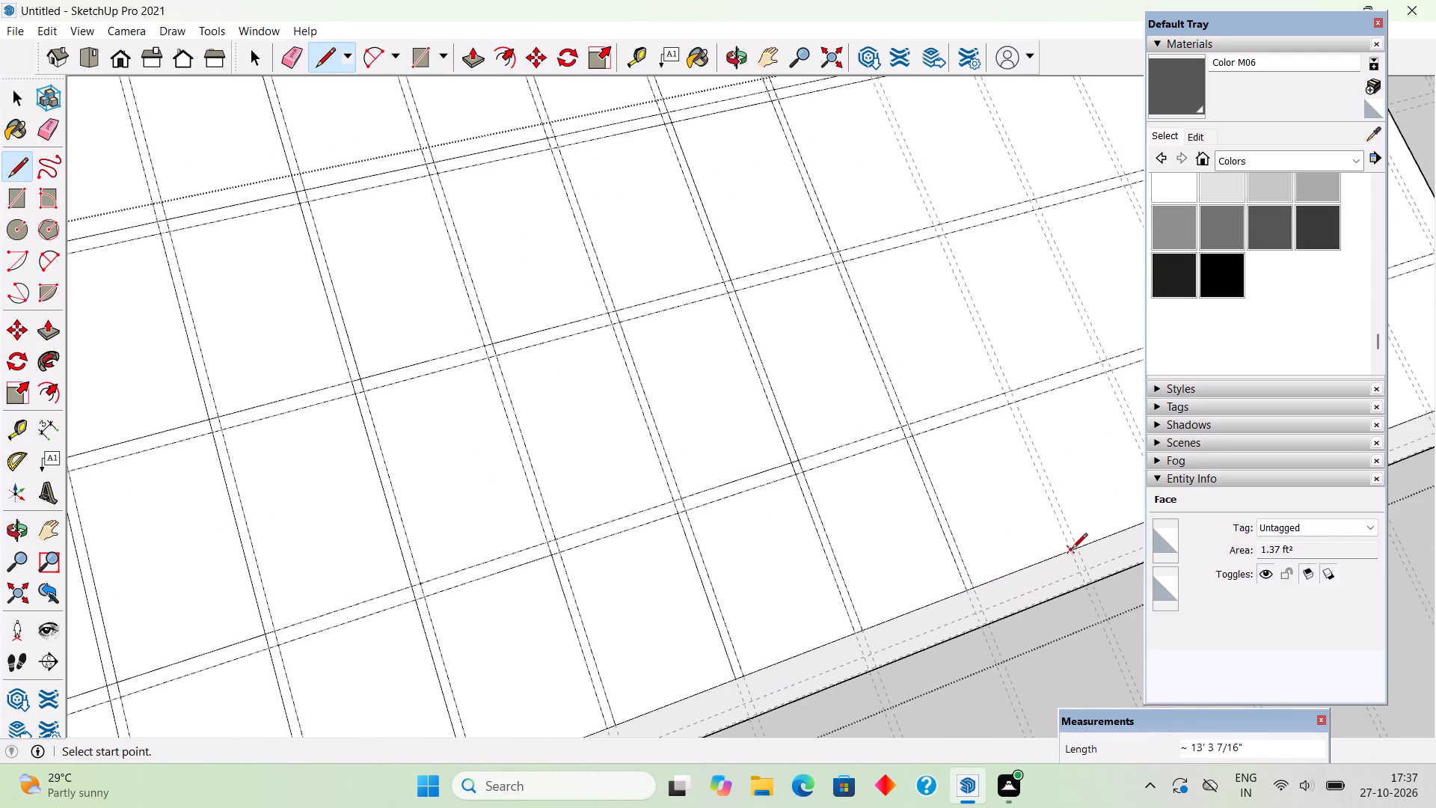
Draw two lines about 13' 3" long along the eighteenth downslope guide pair, between the eave edge and the ridge.
{"action": "left_click", "coordinate": [1072, 550]}
{"action": "scroll", "coordinate": [1000, 539], "scroll_direction": "down", "scroll_amount": 11}
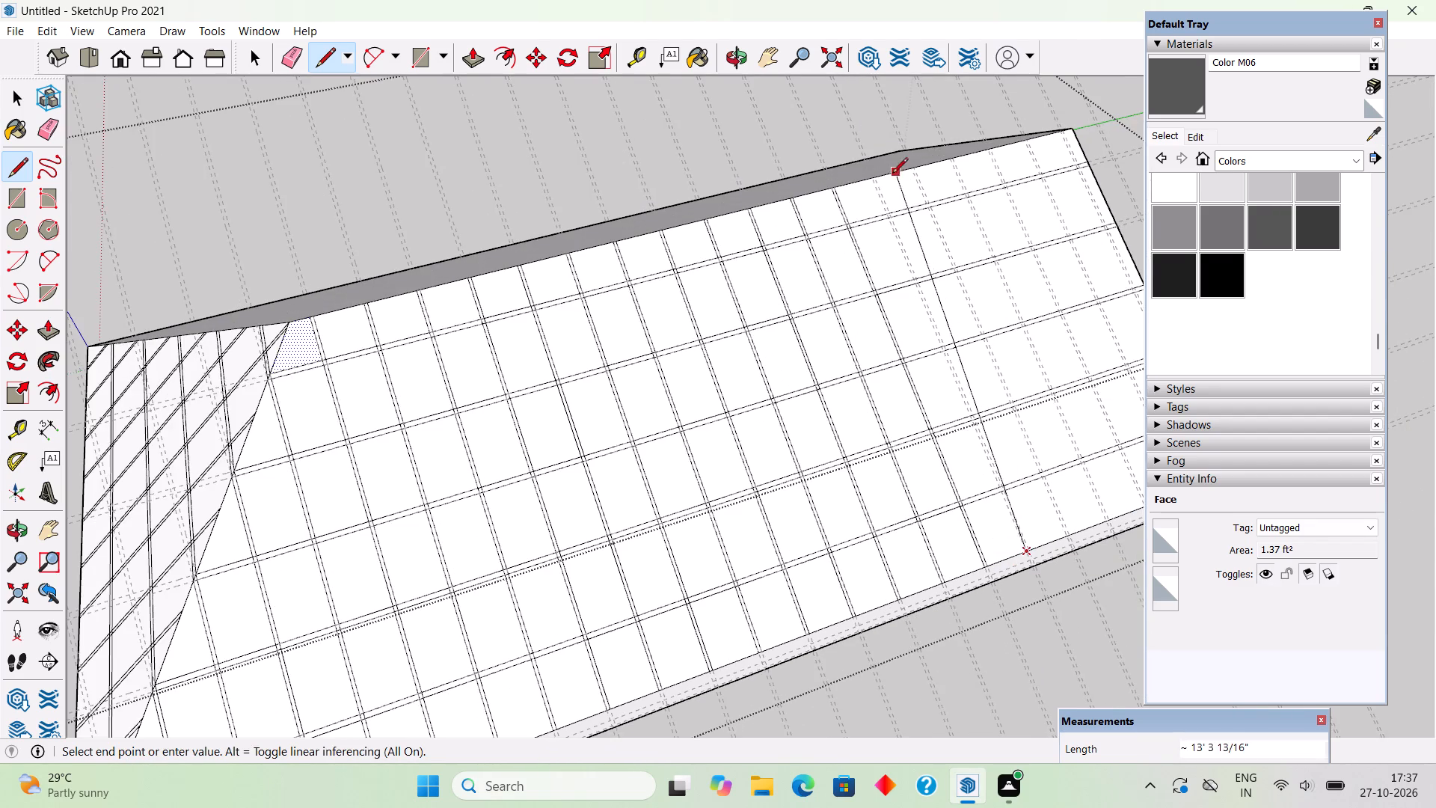
{"action": "scroll", "coordinate": [865, 180], "scroll_direction": "up", "scroll_amount": 14}
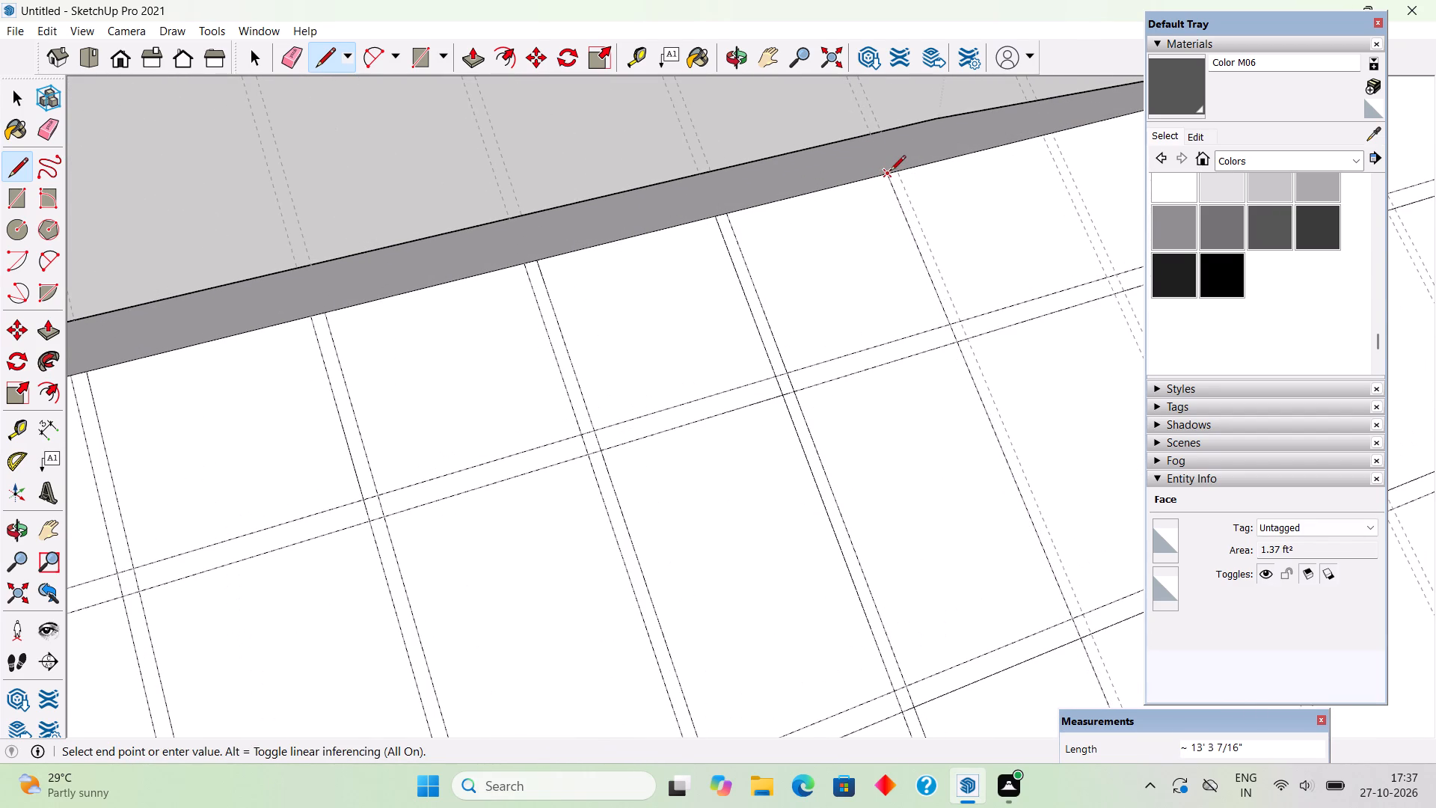
{"action": "left_click", "coordinate": [890, 172]}
{"action": "left_click", "coordinate": [903, 174]}
{"action": "scroll", "coordinate": [903, 174], "scroll_direction": "down", "scroll_amount": 10}
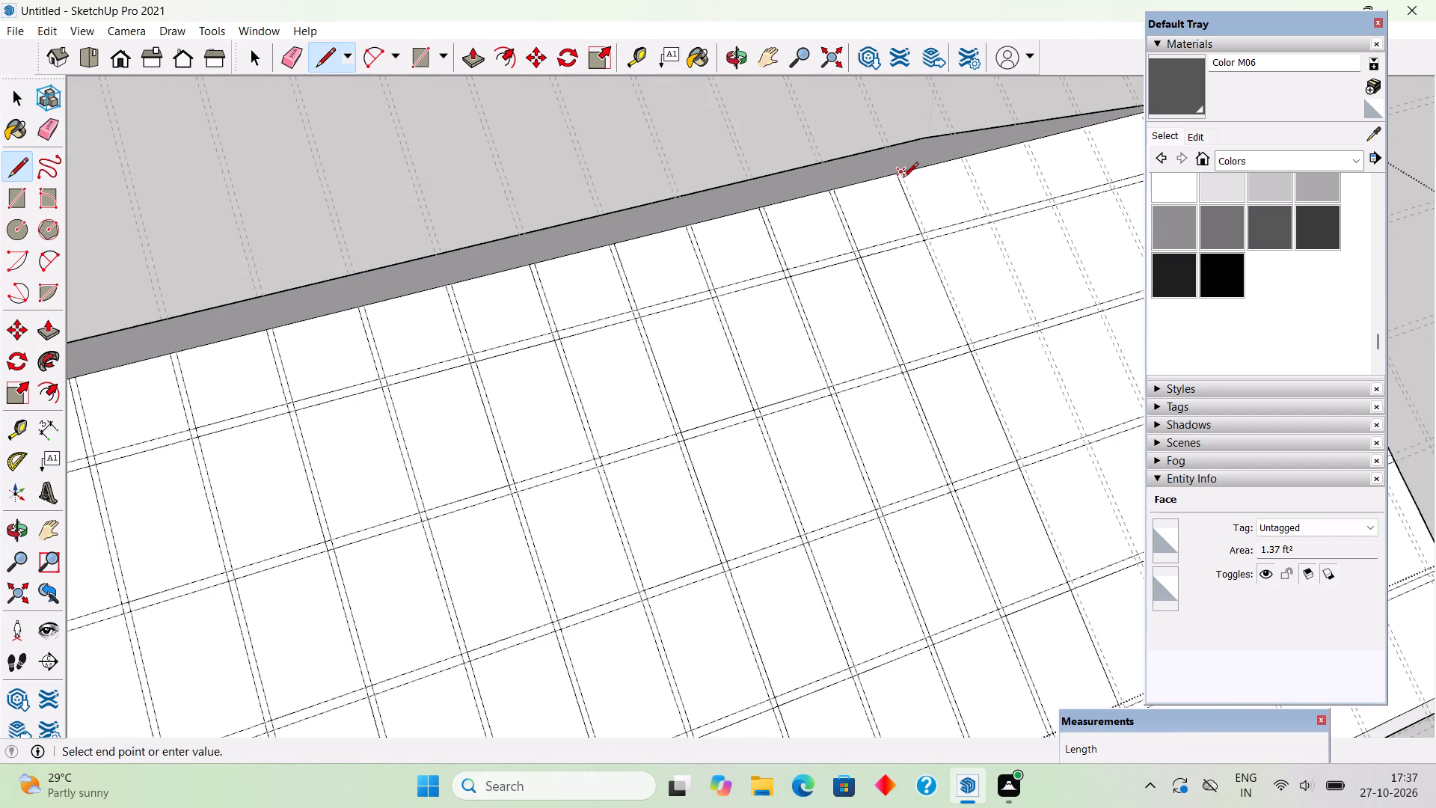
{"action": "scroll", "coordinate": [961, 266], "scroll_direction": "down", "scroll_amount": 9}
{"action": "scroll", "coordinate": [1075, 591], "scroll_direction": "up", "scroll_amount": 5}
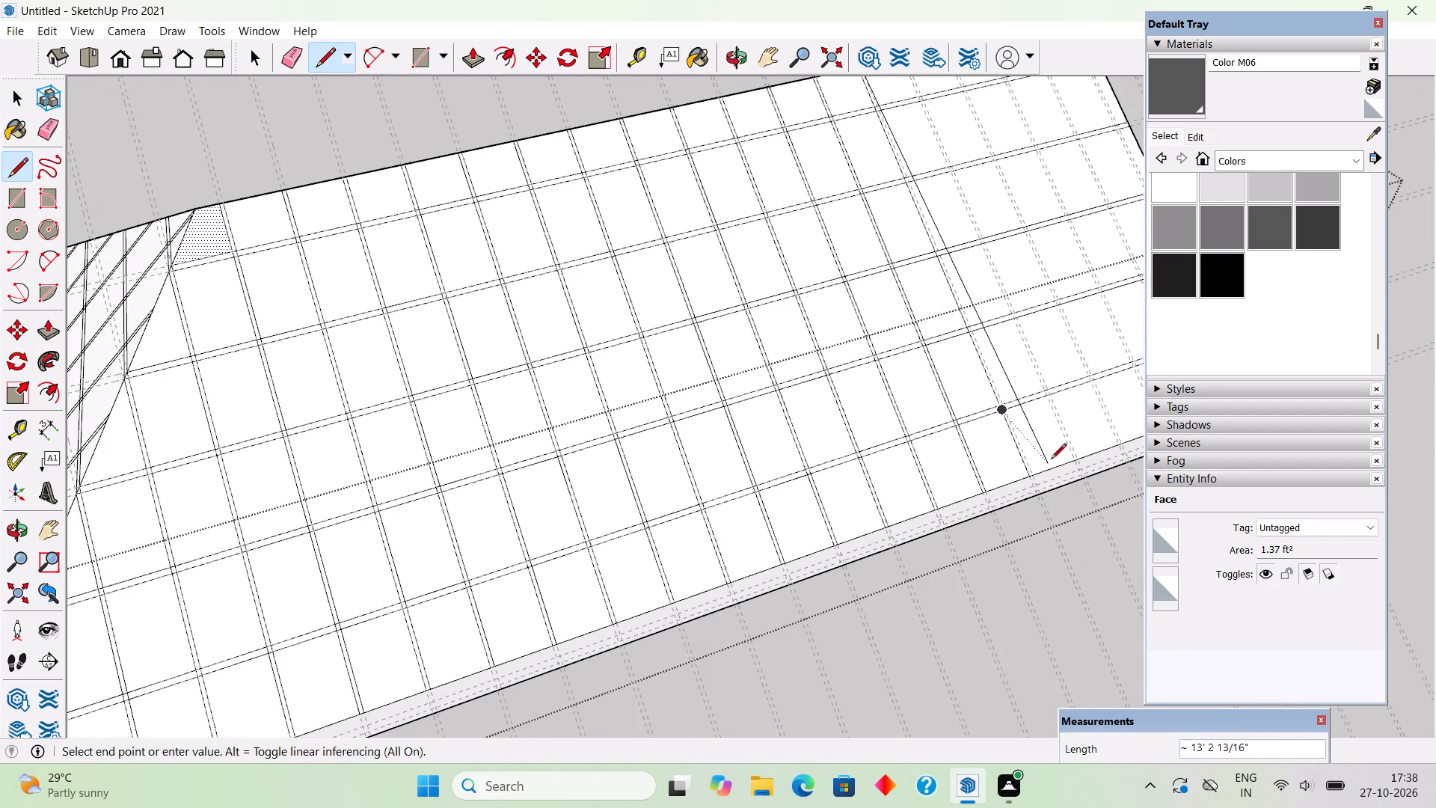
{"action": "scroll", "coordinate": [1048, 456], "scroll_direction": "up", "scroll_amount": 5}
{"action": "scroll", "coordinate": [1031, 465], "scroll_direction": "down", "scroll_amount": 1}
{"action": "scroll", "coordinate": [1028, 474], "scroll_direction": "up", "scroll_amount": 4}
{"action": "left_click", "coordinate": [1028, 484]}
Draw a line about 13' 3" long along the nineteenth downslope pair's second guide, from the eave edge up to the ridge.
{"action": "middle_click_drag", "start_coordinate": [1000, 528], "coordinate": [876, 515]}
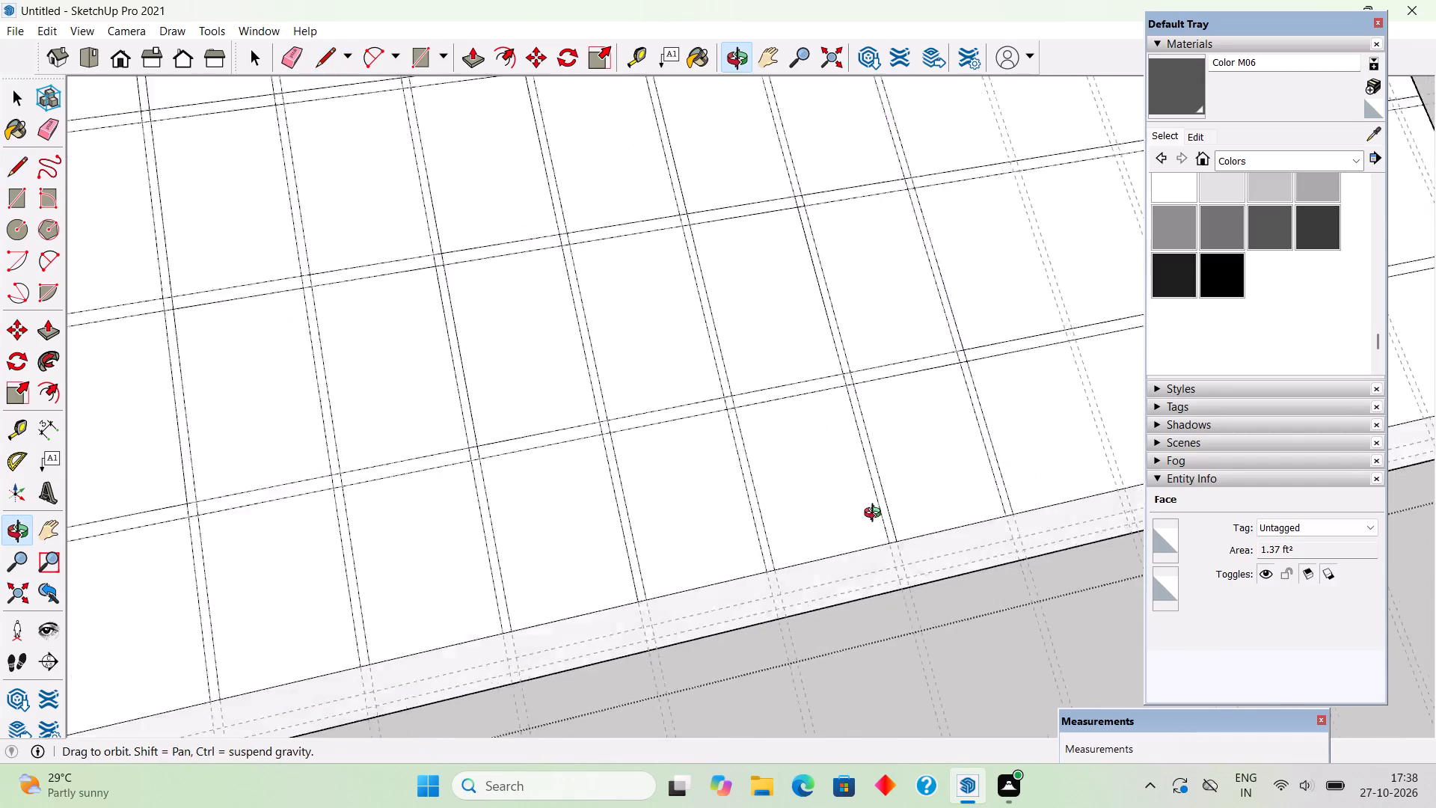
{"action": "middle_click_drag", "start_coordinate": [876, 515], "coordinate": [838, 512]}
{"action": "scroll", "coordinate": [838, 512], "scroll_direction": "down", "scroll_amount": 8}
{"action": "scroll", "coordinate": [988, 533], "scroll_direction": "up", "scroll_amount": 5}
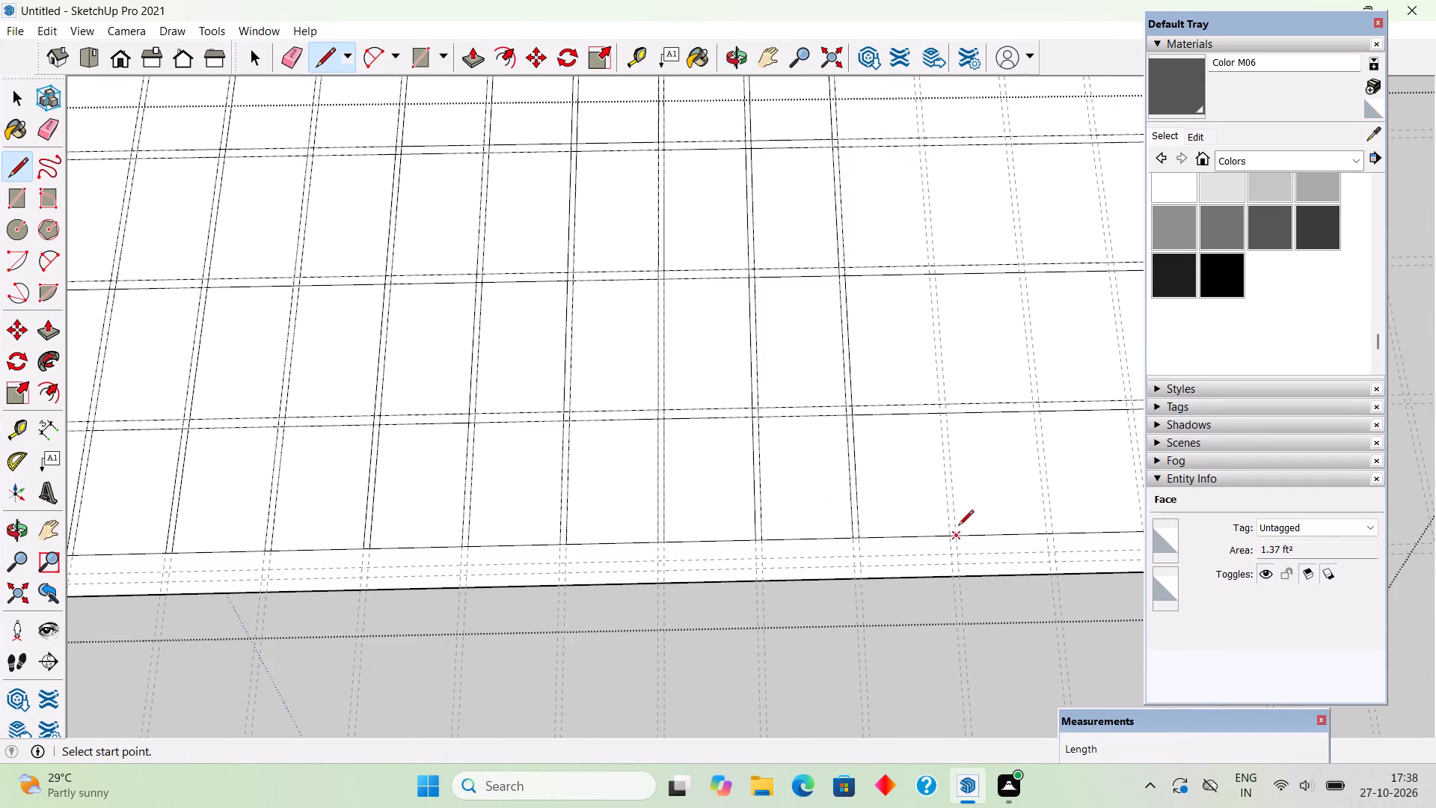
{"action": "left_click", "coordinate": [958, 536]}
{"action": "scroll", "coordinate": [957, 536], "scroll_direction": "down", "scroll_amount": 5}
{"action": "scroll", "coordinate": [985, 359], "scroll_direction": "down", "scroll_amount": 4}
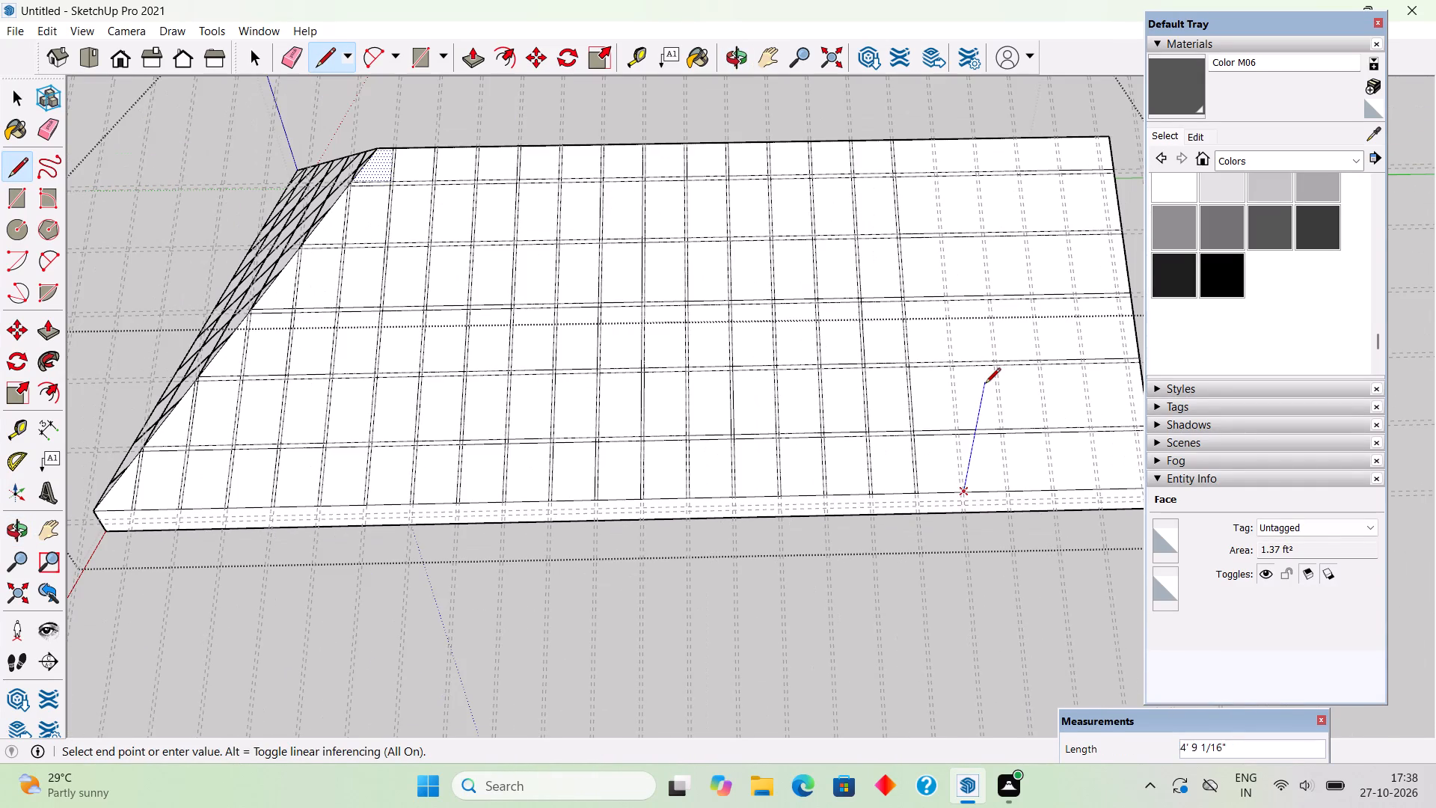
{"action": "scroll", "coordinate": [938, 137], "scroll_direction": "up", "scroll_amount": 13}
{"action": "left_click", "coordinate": [933, 137]}
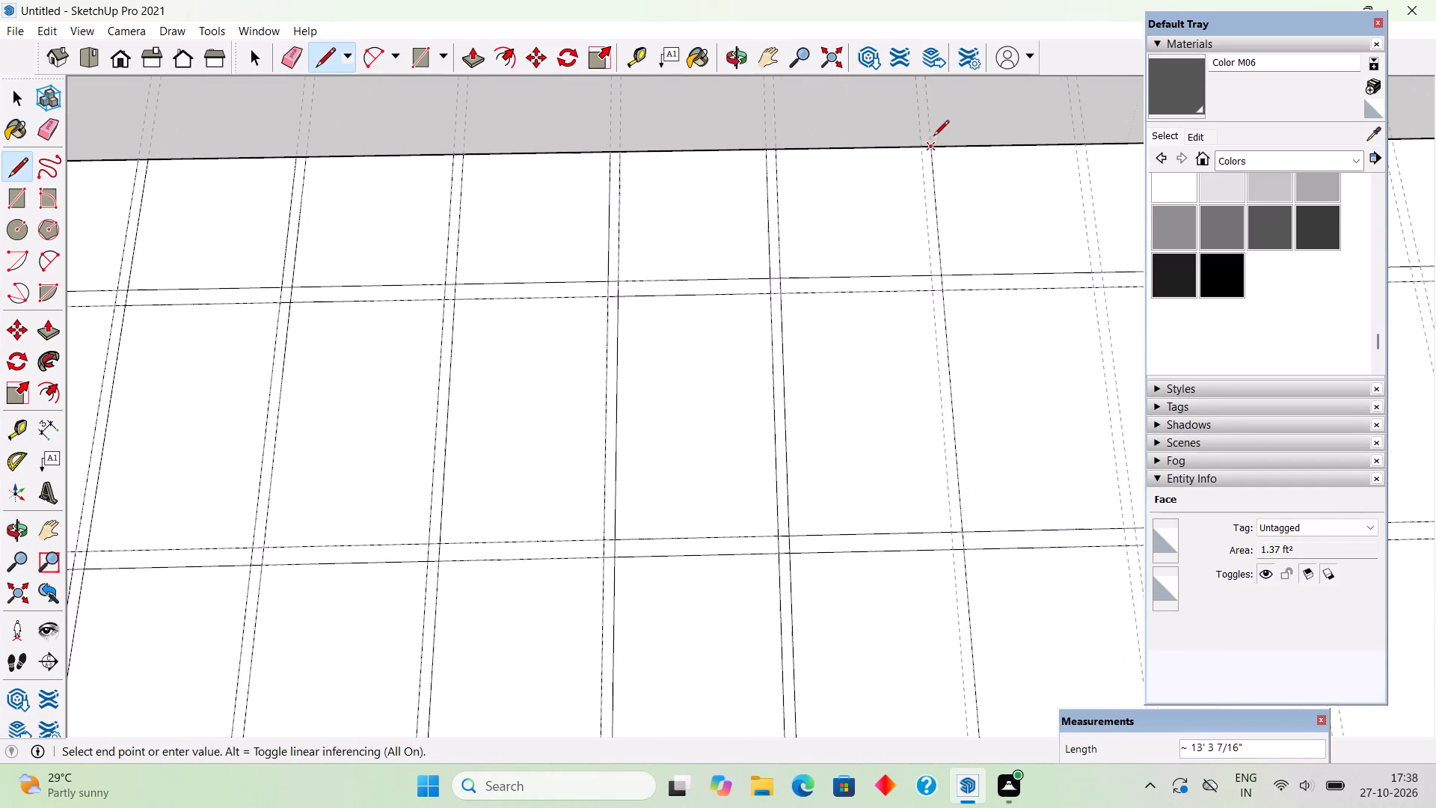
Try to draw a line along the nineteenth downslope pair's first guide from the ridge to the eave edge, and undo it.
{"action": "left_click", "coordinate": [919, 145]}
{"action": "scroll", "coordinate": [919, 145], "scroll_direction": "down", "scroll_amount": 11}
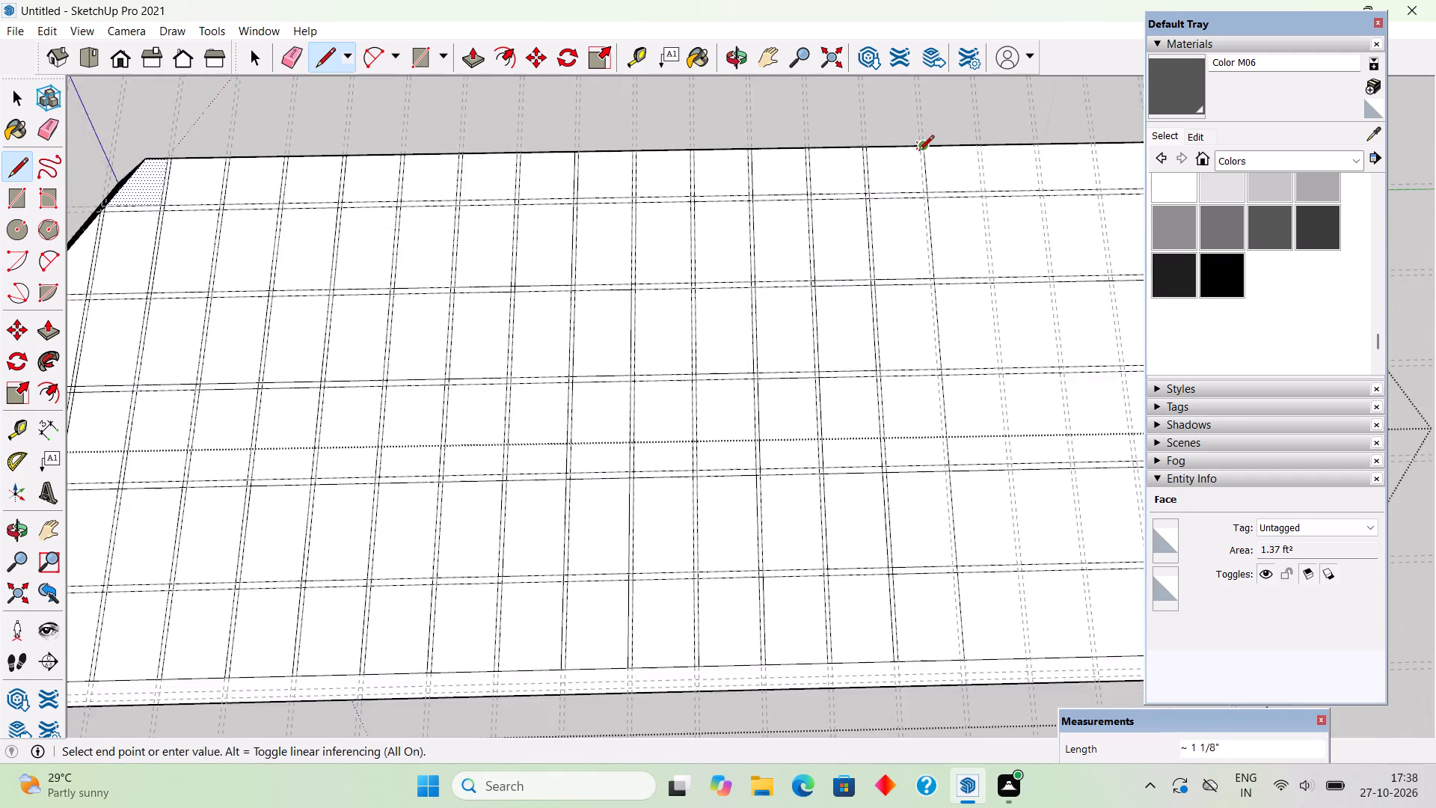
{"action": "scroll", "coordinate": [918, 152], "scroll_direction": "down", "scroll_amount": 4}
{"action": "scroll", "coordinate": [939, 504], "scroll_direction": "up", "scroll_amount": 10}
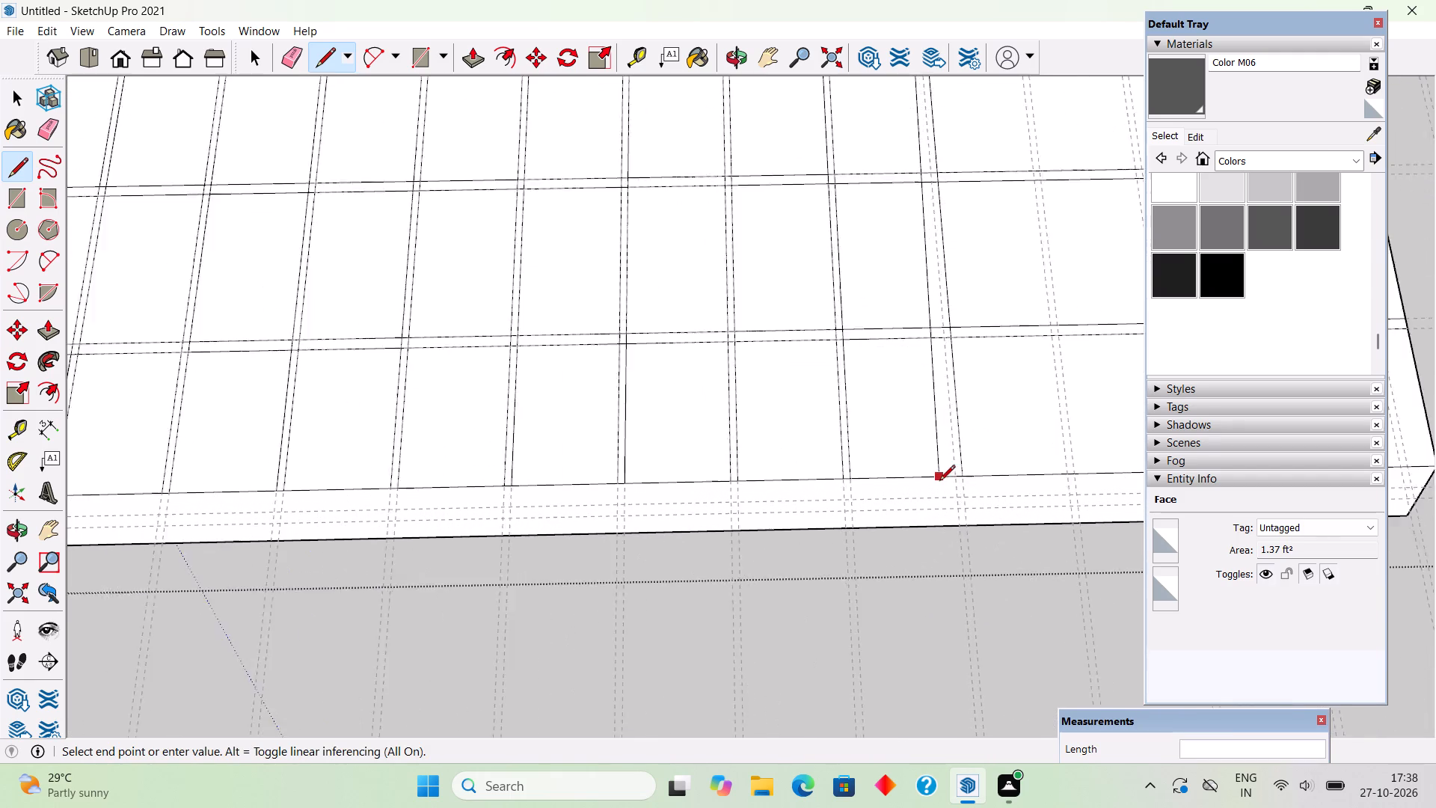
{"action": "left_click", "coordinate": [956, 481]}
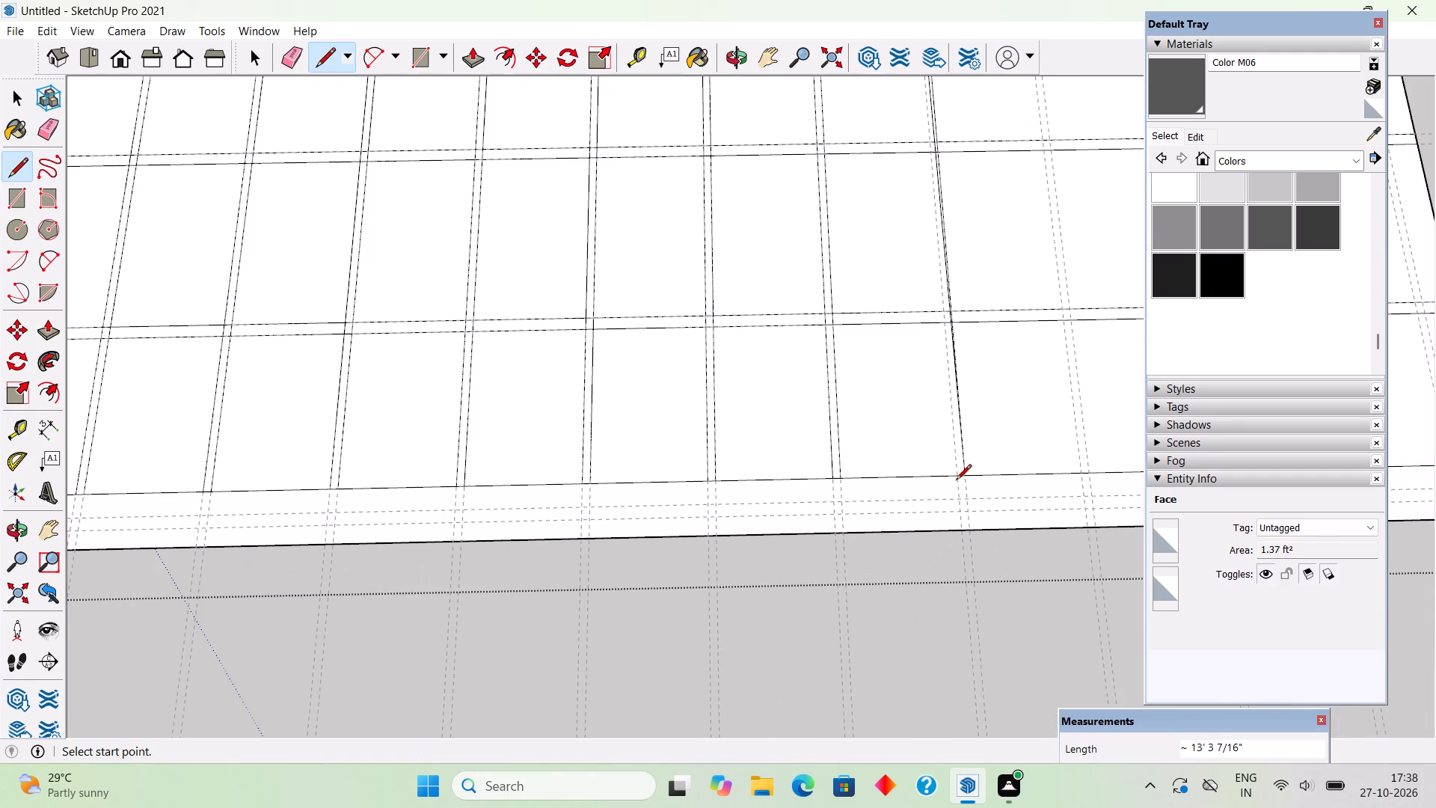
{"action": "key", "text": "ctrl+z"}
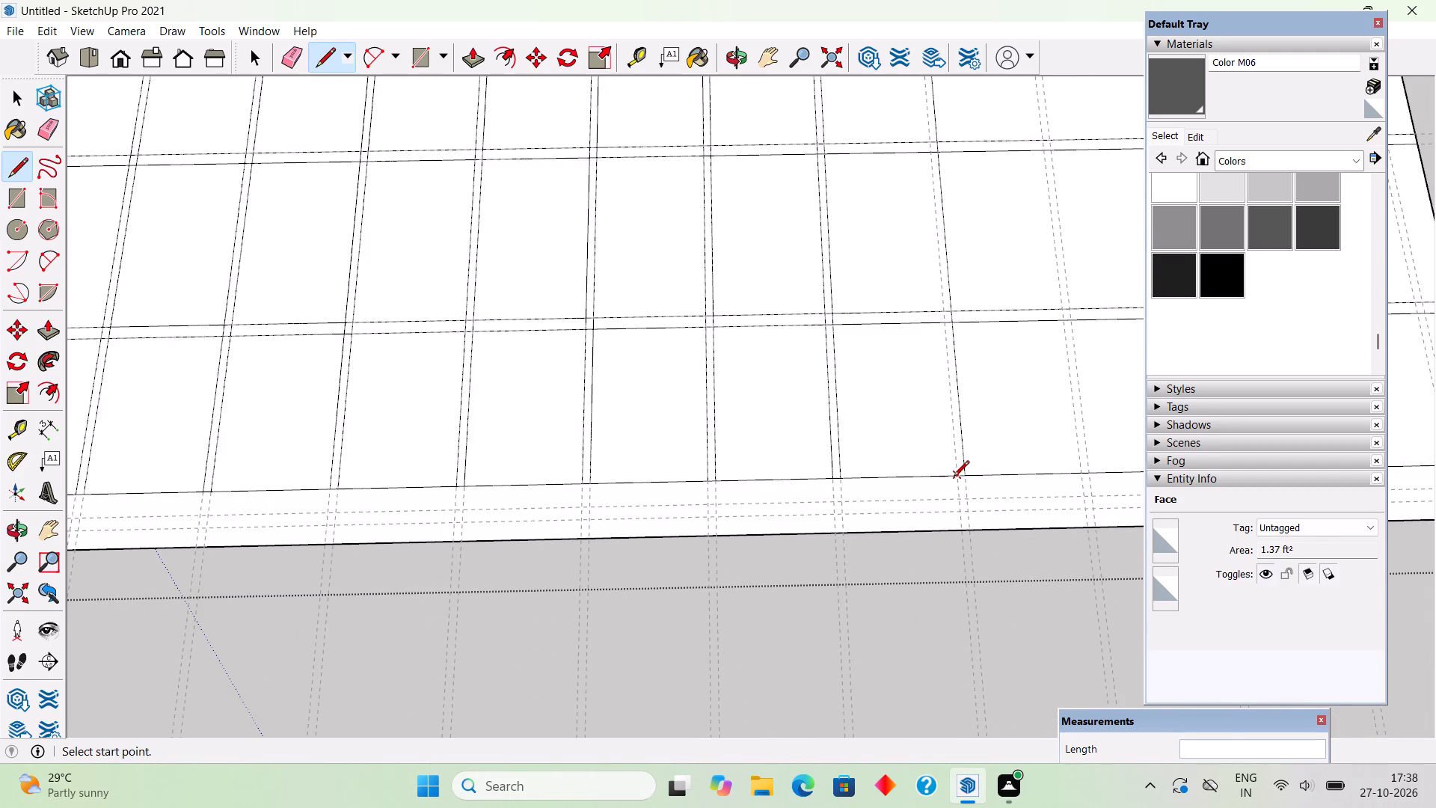
Draw a line about 13' 3" long for the nineteenth downslope pair's first guide, from the eave edge up to the ridge.
{"action": "left_click", "coordinate": [954, 477]}
{"action": "scroll", "coordinate": [952, 496], "scroll_direction": "down", "scroll_amount": 13}
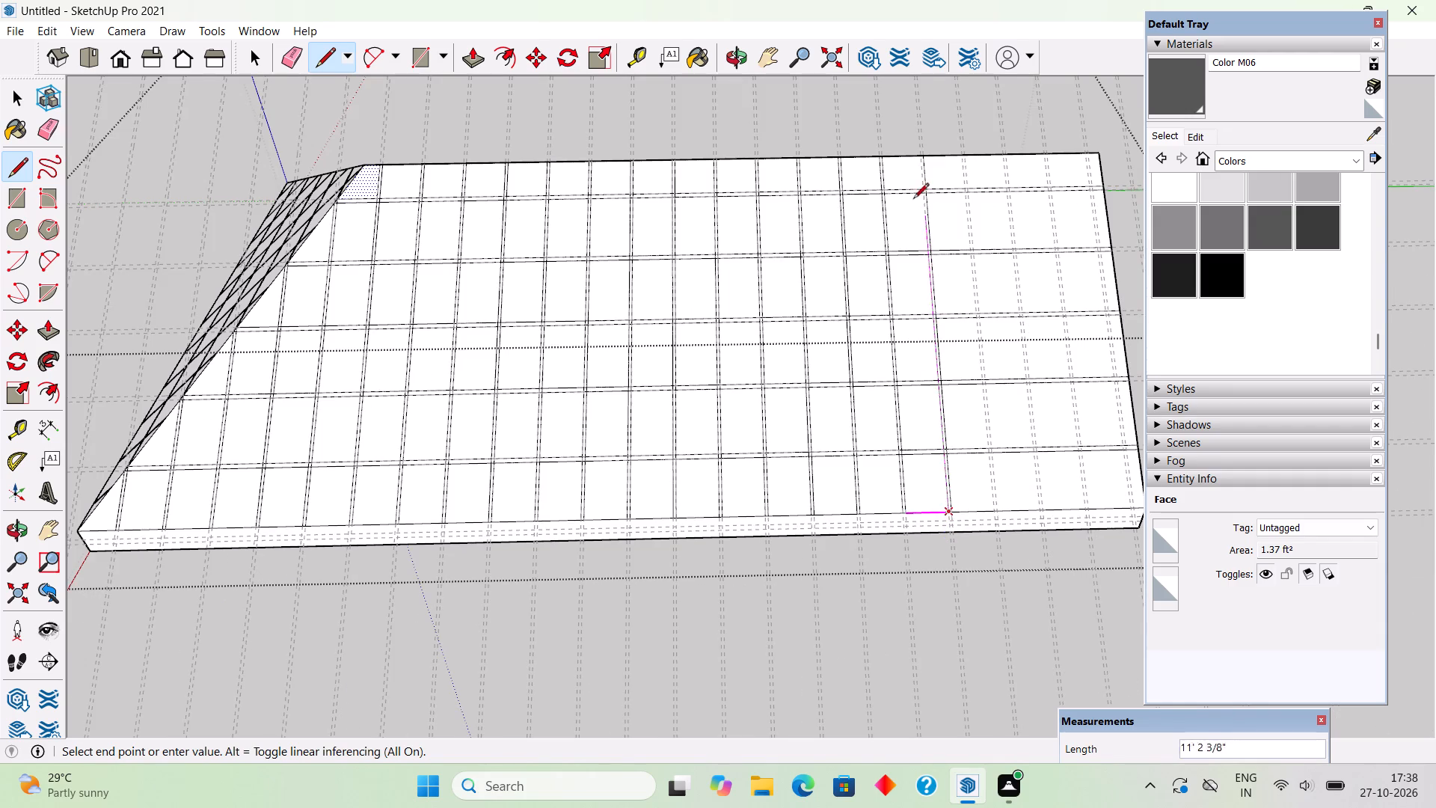
{"action": "scroll", "coordinate": [903, 174], "scroll_direction": "up", "scroll_amount": 10}
{"action": "left_click", "coordinate": [936, 140]}
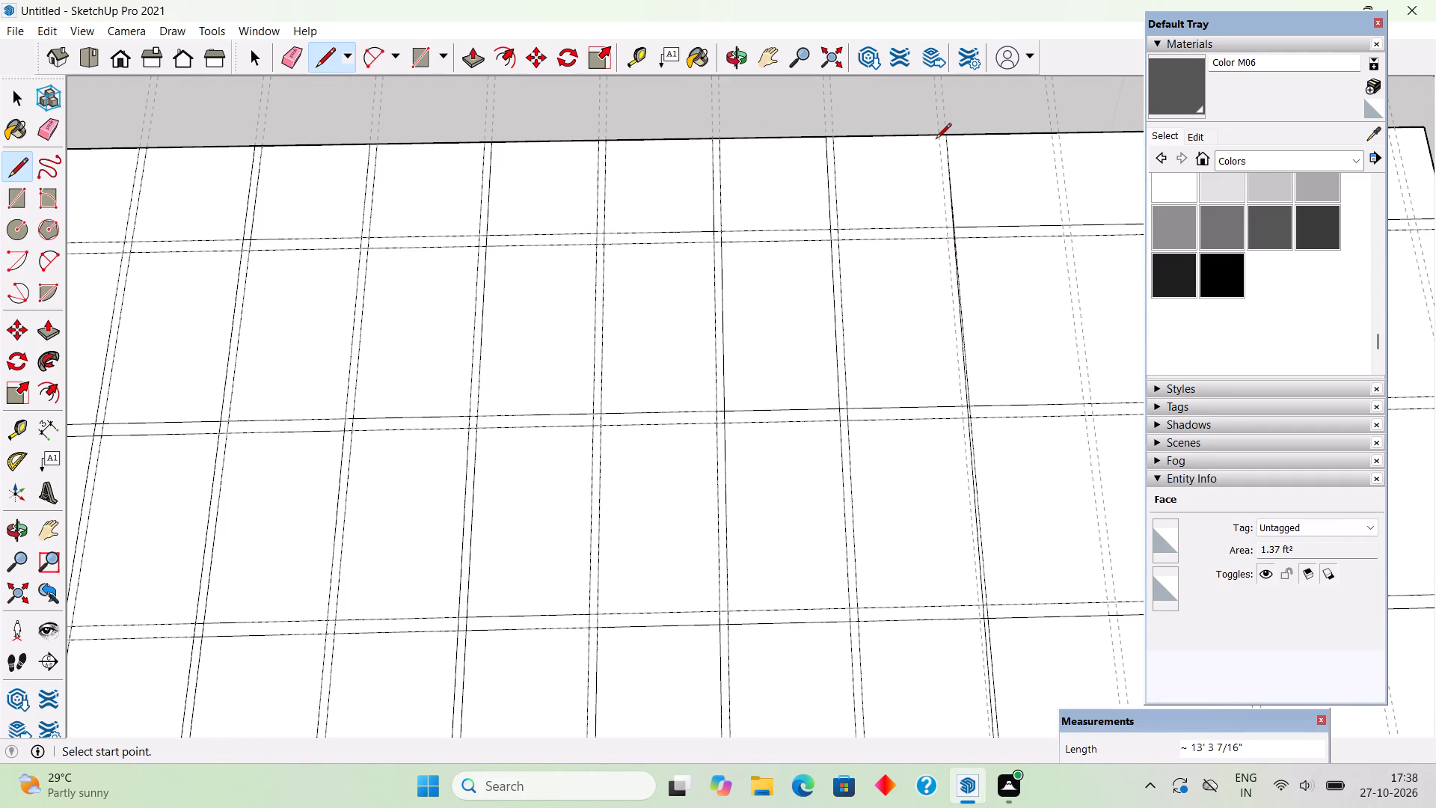
Undo the last line and redraw it along the nineteenth downslope pair's first guide, about 13' 3" from the ridge down to the eave edge.
{"action": "key", "text": "ctrl+z"}
{"action": "scroll", "coordinate": [937, 132], "scroll_direction": "up", "scroll_amount": 9}
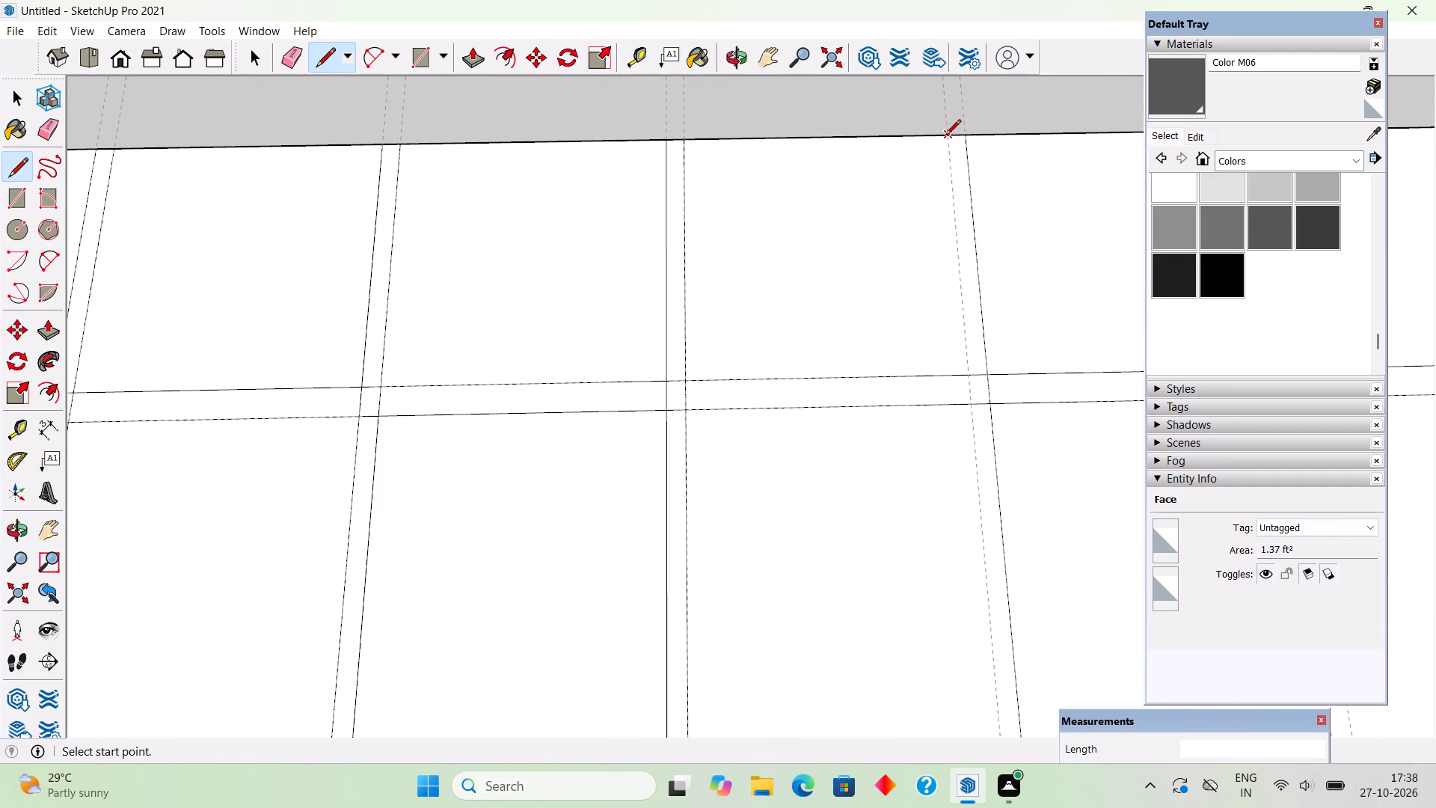
{"action": "left_click", "coordinate": [945, 136]}
{"action": "scroll", "coordinate": [925, 145], "scroll_direction": "down", "scroll_amount": 17}
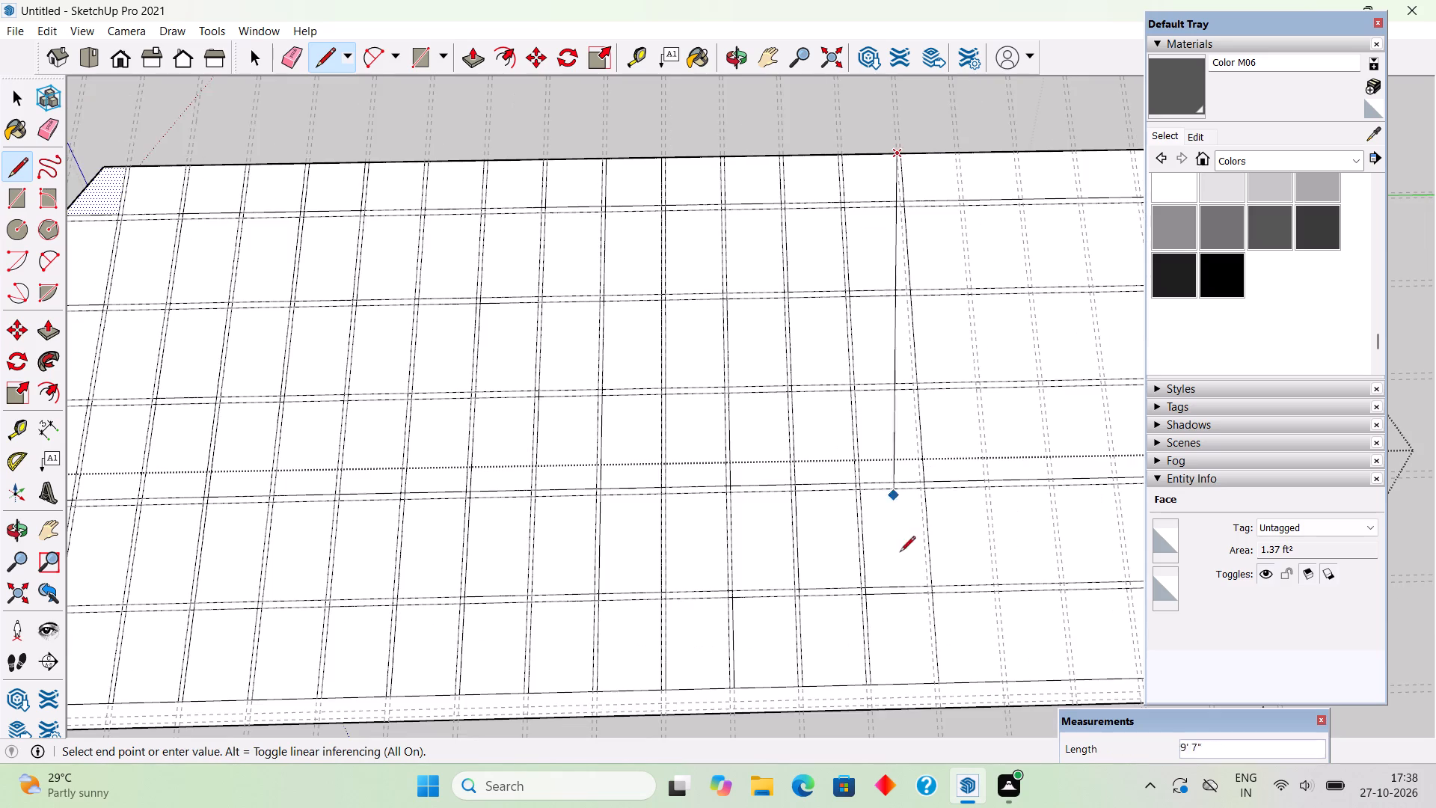
{"action": "scroll", "coordinate": [933, 676], "scroll_direction": "up", "scroll_amount": 14}
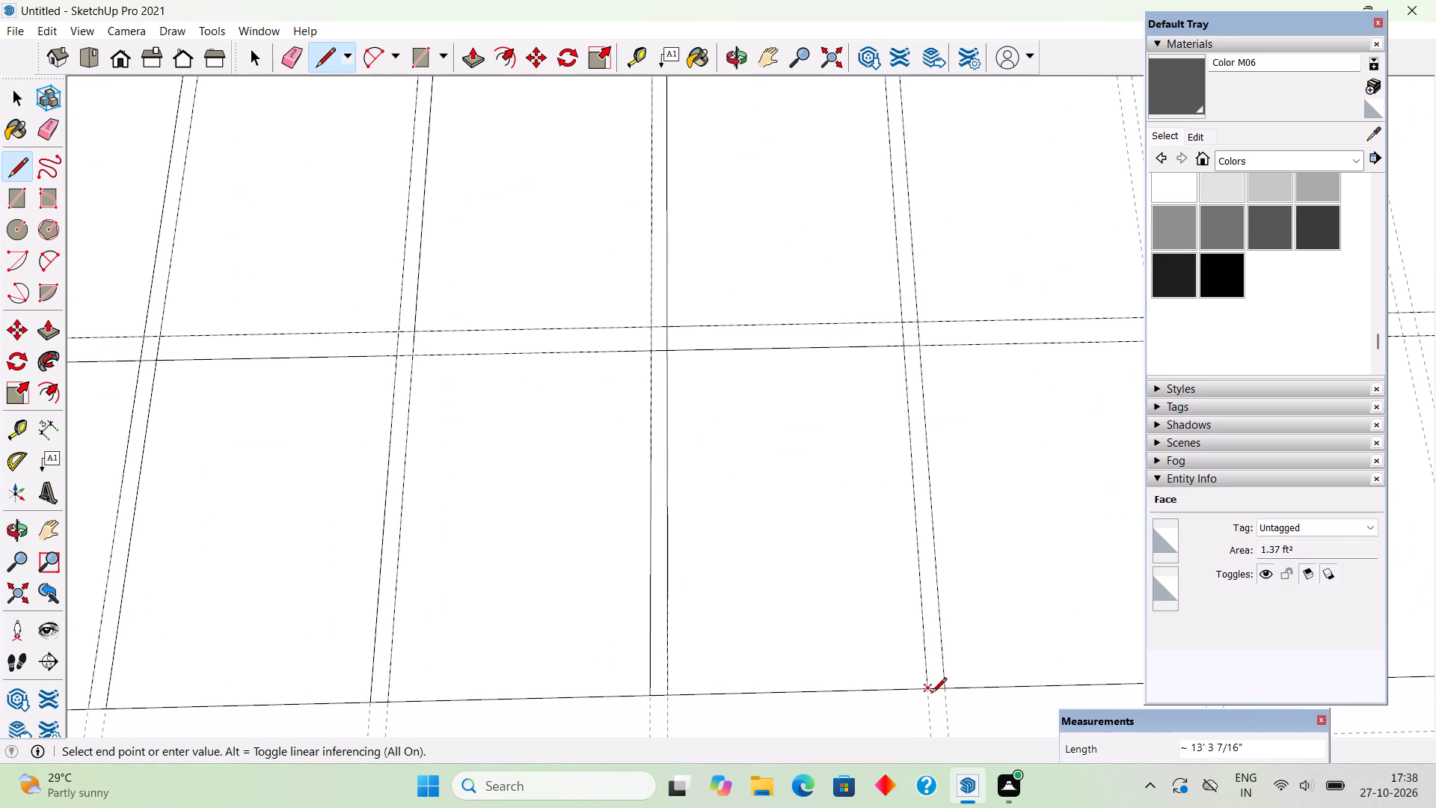
{"action": "left_click", "coordinate": [930, 694]}
Draw two lines about 13' 3" long along the twentieth downslope guide pair, between the eave edge and the ridge.
{"action": "scroll", "coordinate": [830, 655], "scroll_direction": "down", "scroll_amount": 12}
{"action": "scroll", "coordinate": [916, 651], "scroll_direction": "up", "scroll_amount": 4}
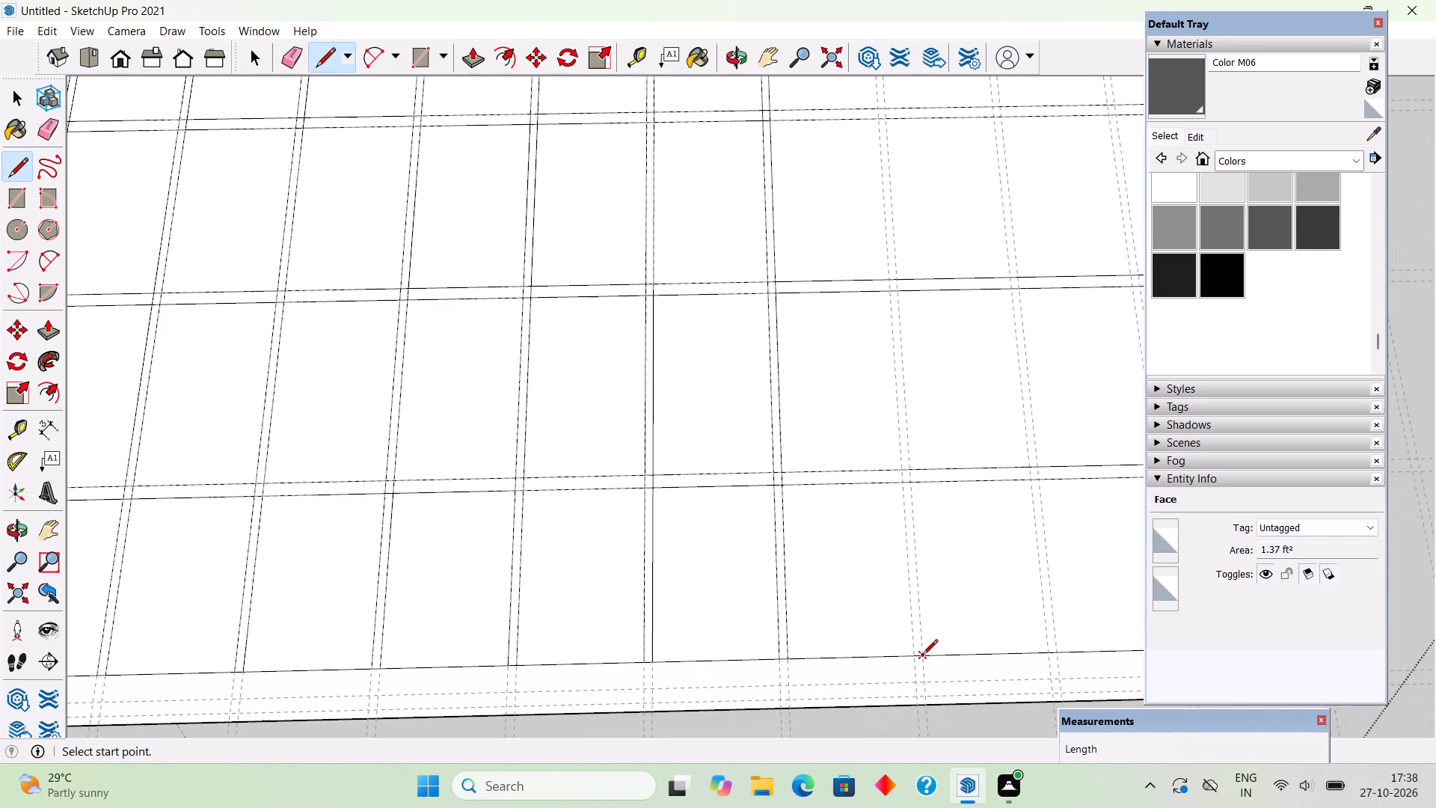
{"action": "left_click", "coordinate": [925, 661]}
{"action": "scroll", "coordinate": [926, 658], "scroll_direction": "down", "scroll_amount": 14}
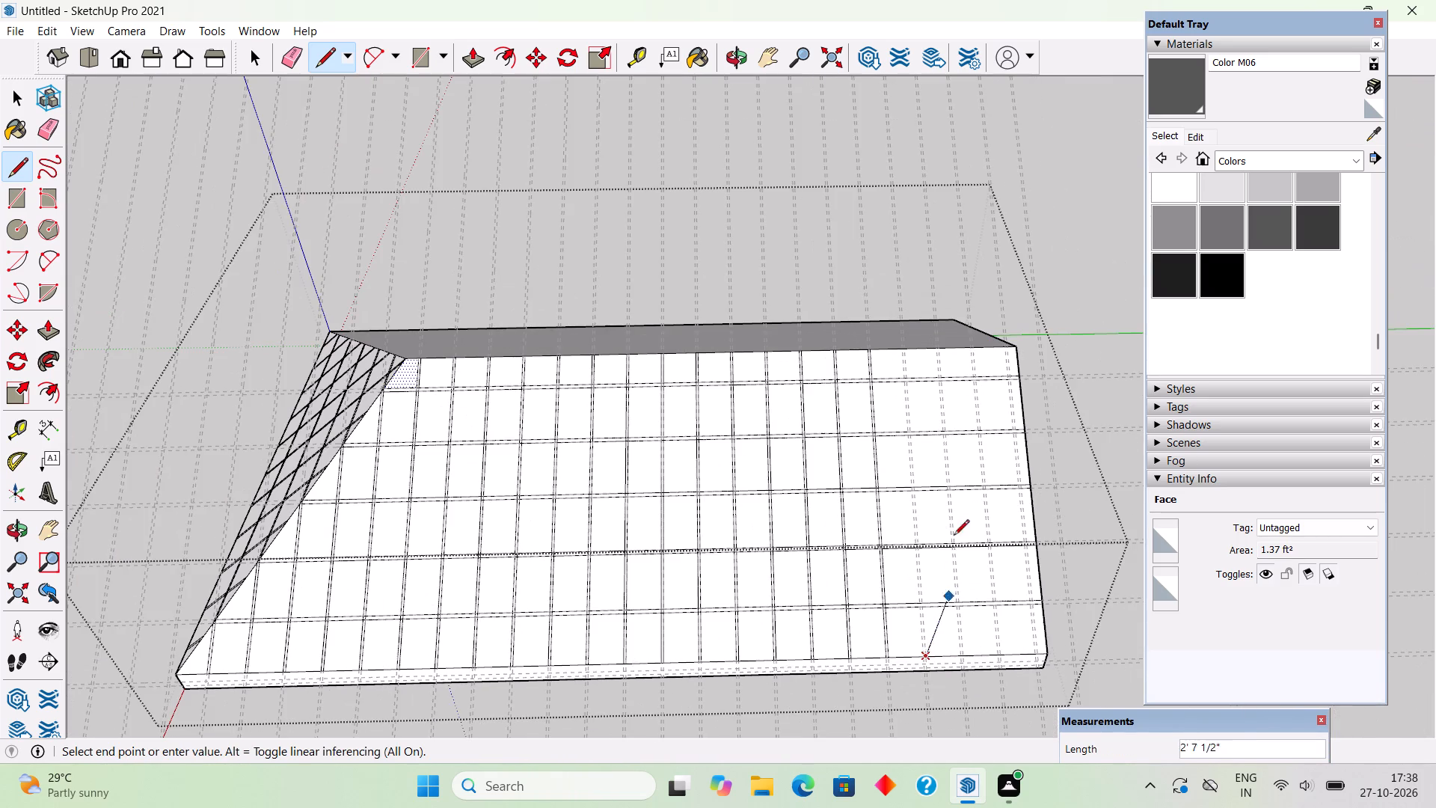
{"action": "scroll", "coordinate": [901, 346], "scroll_direction": "up", "scroll_amount": 16}
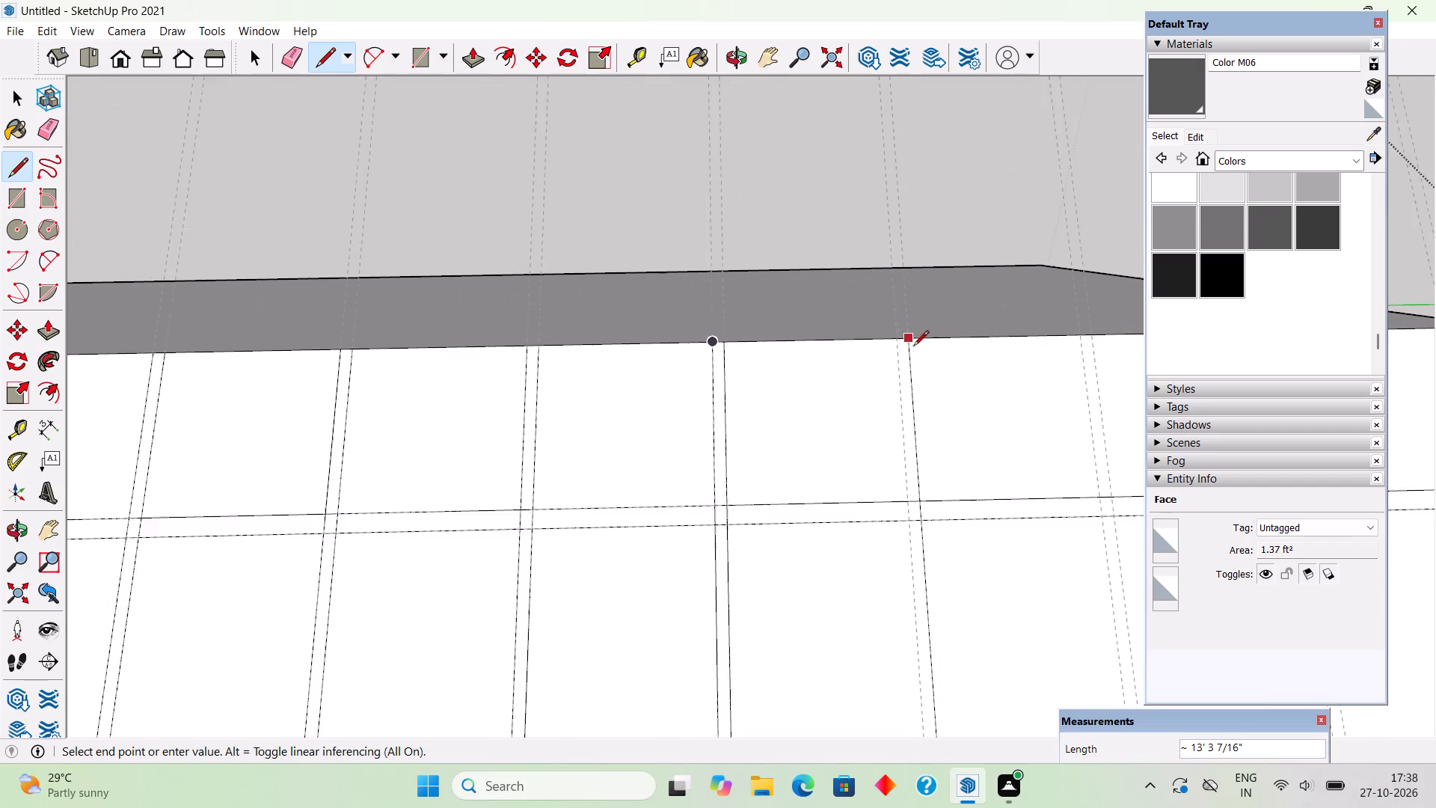
{"action": "scroll", "coordinate": [913, 347], "scroll_direction": "up", "scroll_amount": 1}
{"action": "left_click", "coordinate": [910, 337]}
{"action": "scroll", "coordinate": [892, 341], "scroll_direction": "up", "scroll_amount": 3}
{"action": "left_click", "coordinate": [892, 341]}
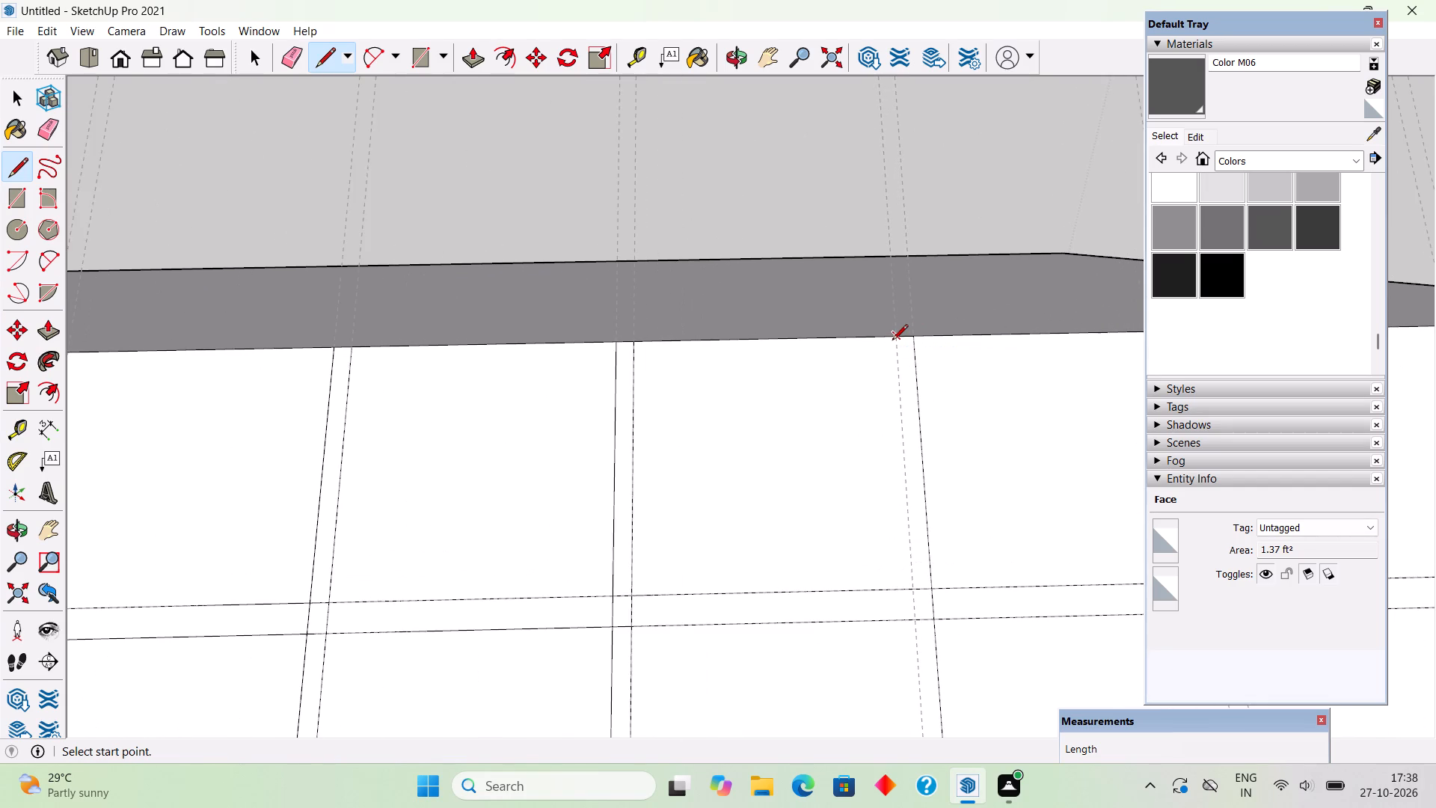
{"action": "scroll", "coordinate": [887, 343], "scroll_direction": "down", "scroll_amount": 20}
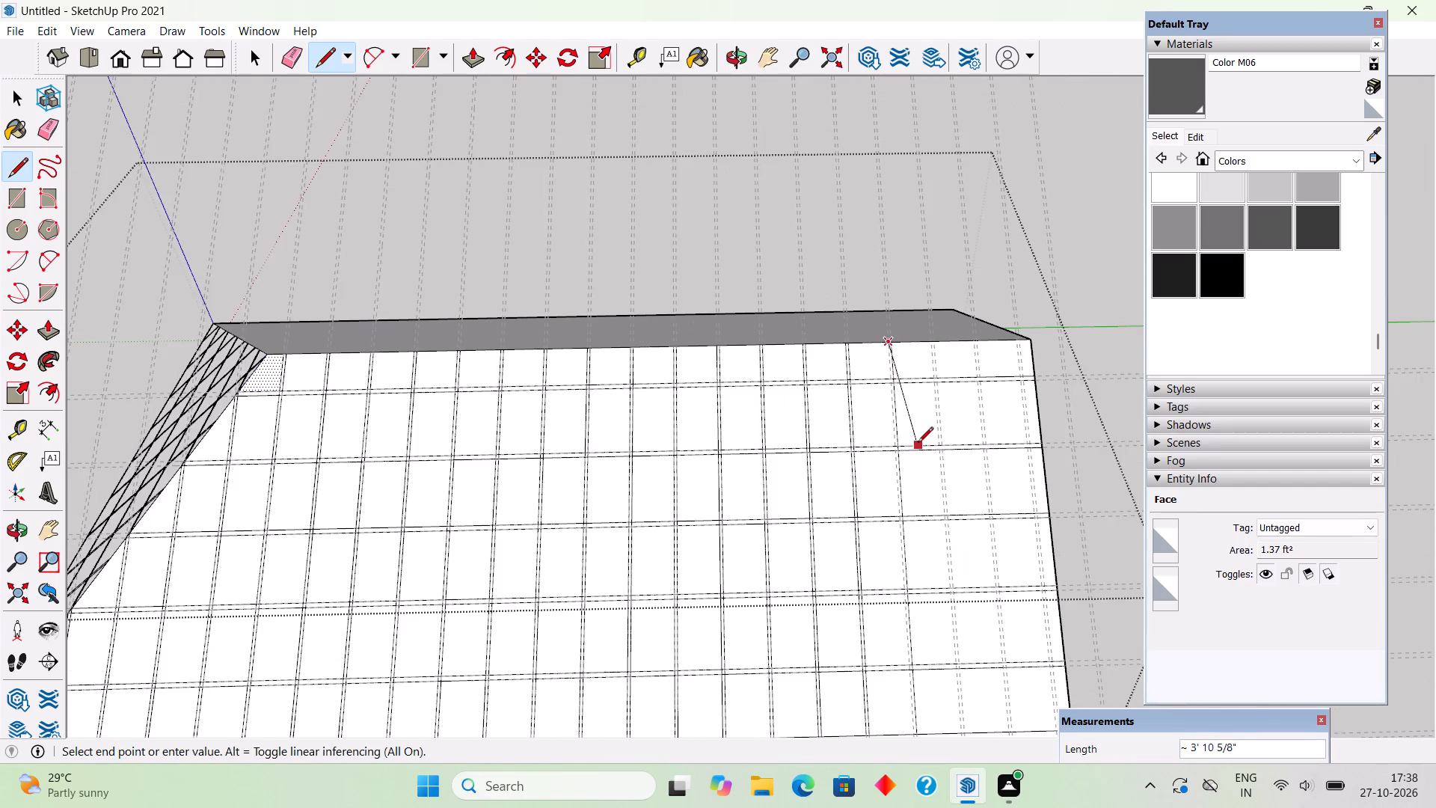
{"action": "scroll", "coordinate": [918, 444], "scroll_direction": "down", "scroll_amount": 5}
{"action": "scroll", "coordinate": [898, 627], "scroll_direction": "up", "scroll_amount": 11}
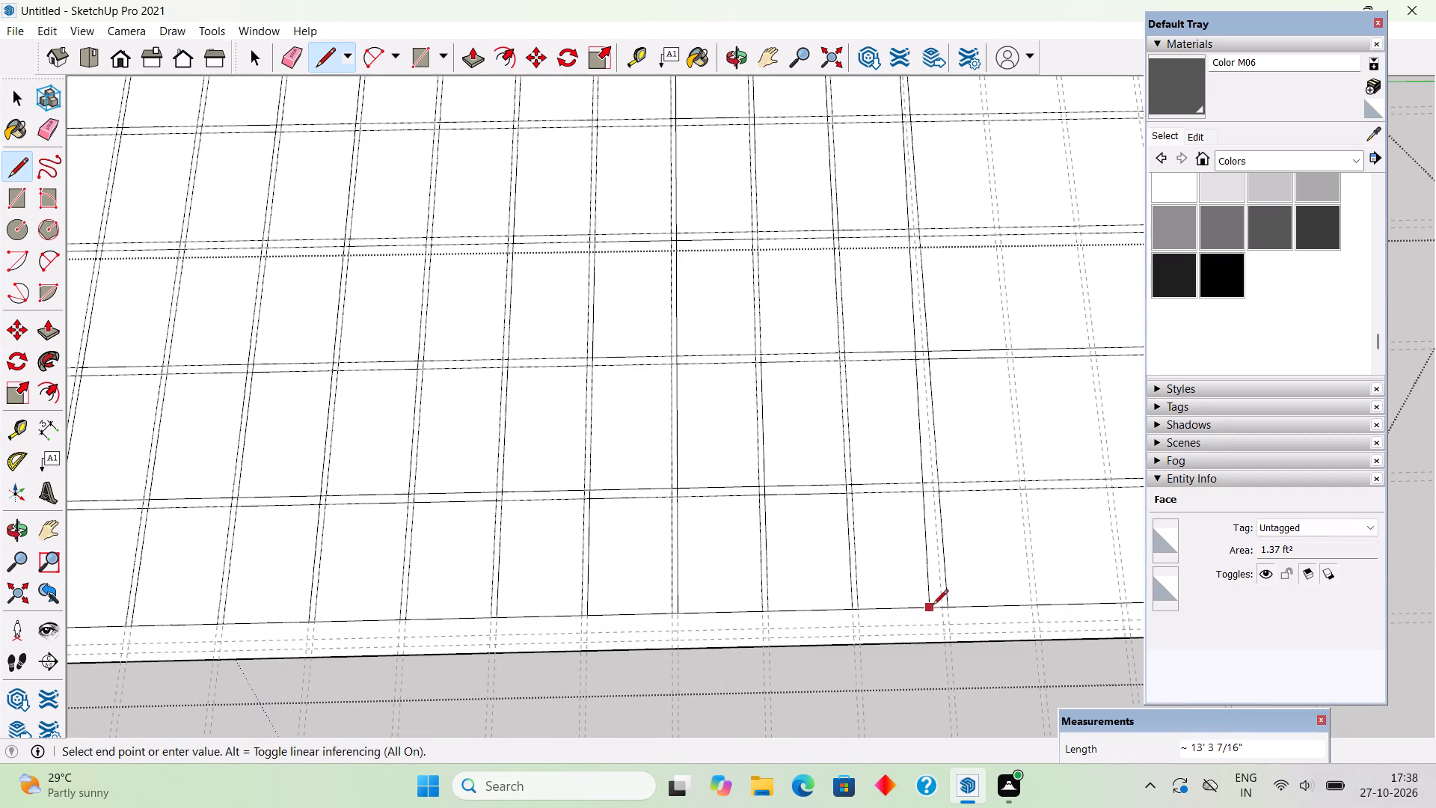
{"action": "scroll", "coordinate": [936, 604], "scroll_direction": "up", "scroll_amount": 2}
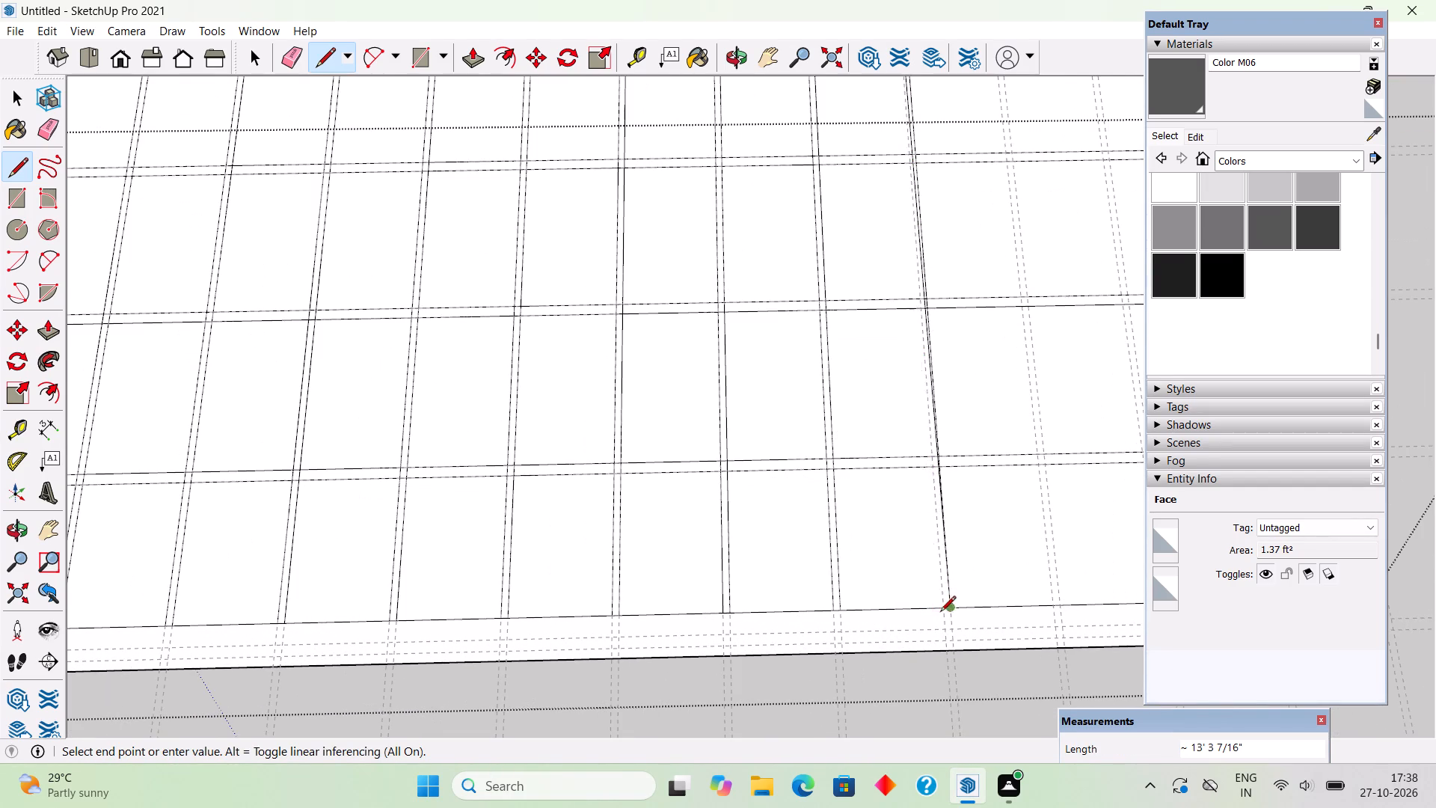
{"action": "scroll", "coordinate": [941, 611], "scroll_direction": "up", "scroll_amount": 11}
{"action": "left_click", "coordinate": [945, 610]}
Draw two lines about 13' 3" long along the twenty-first downslope guide pair, between the eave edge and the ridge.
{"action": "scroll", "coordinate": [847, 619], "scroll_direction": "down", "scroll_amount": 4}
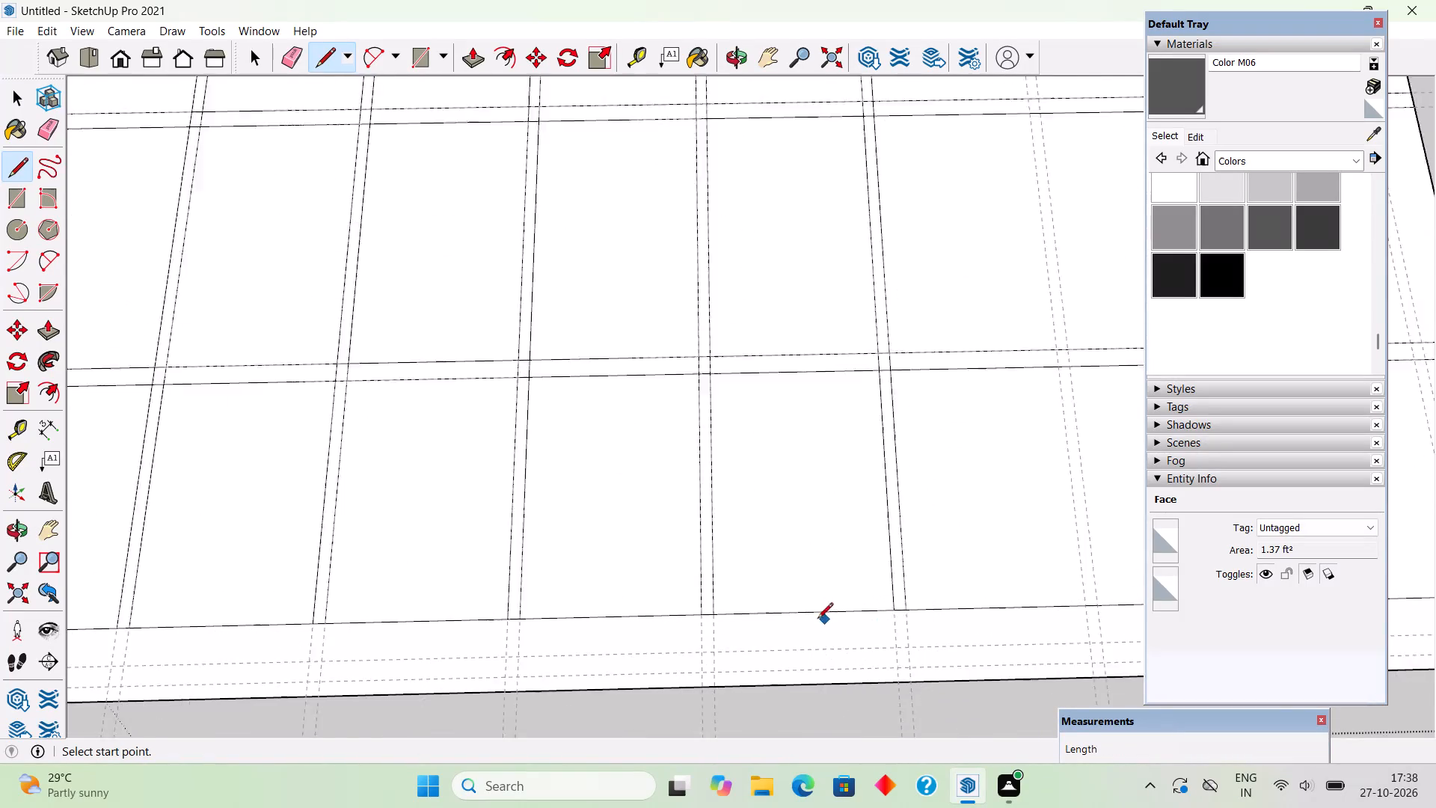
{"action": "scroll", "coordinate": [817, 619], "scroll_direction": "down", "scroll_amount": 8}
{"action": "left_click", "coordinate": [937, 605]}
{"action": "scroll", "coordinate": [909, 640], "scroll_direction": "down", "scroll_amount": 6}
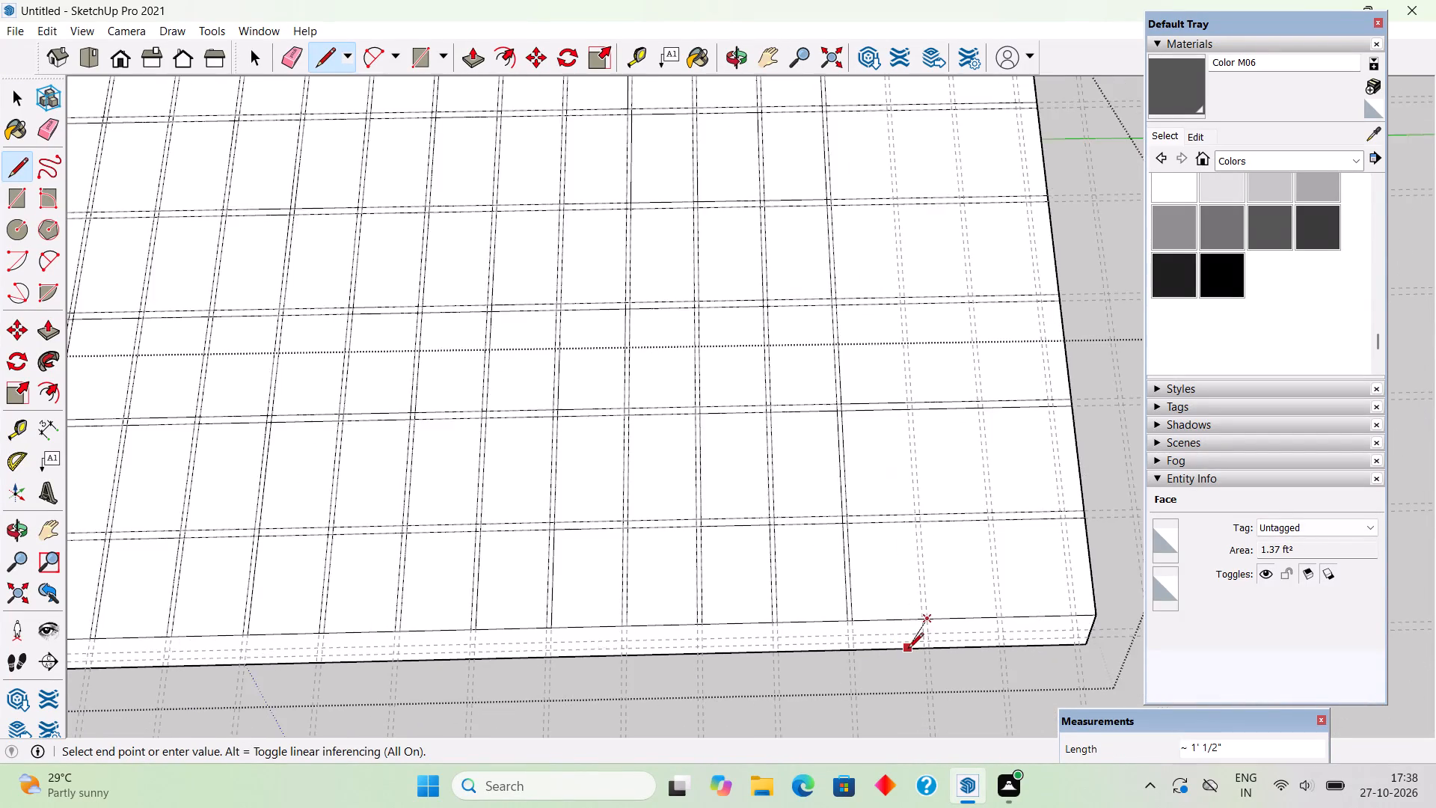
{"action": "scroll", "coordinate": [908, 649], "scroll_direction": "down", "scroll_amount": 5}
{"action": "scroll", "coordinate": [933, 309], "scroll_direction": "up", "scroll_amount": 5}
{"action": "scroll", "coordinate": [883, 220], "scroll_direction": "up", "scroll_amount": 6}
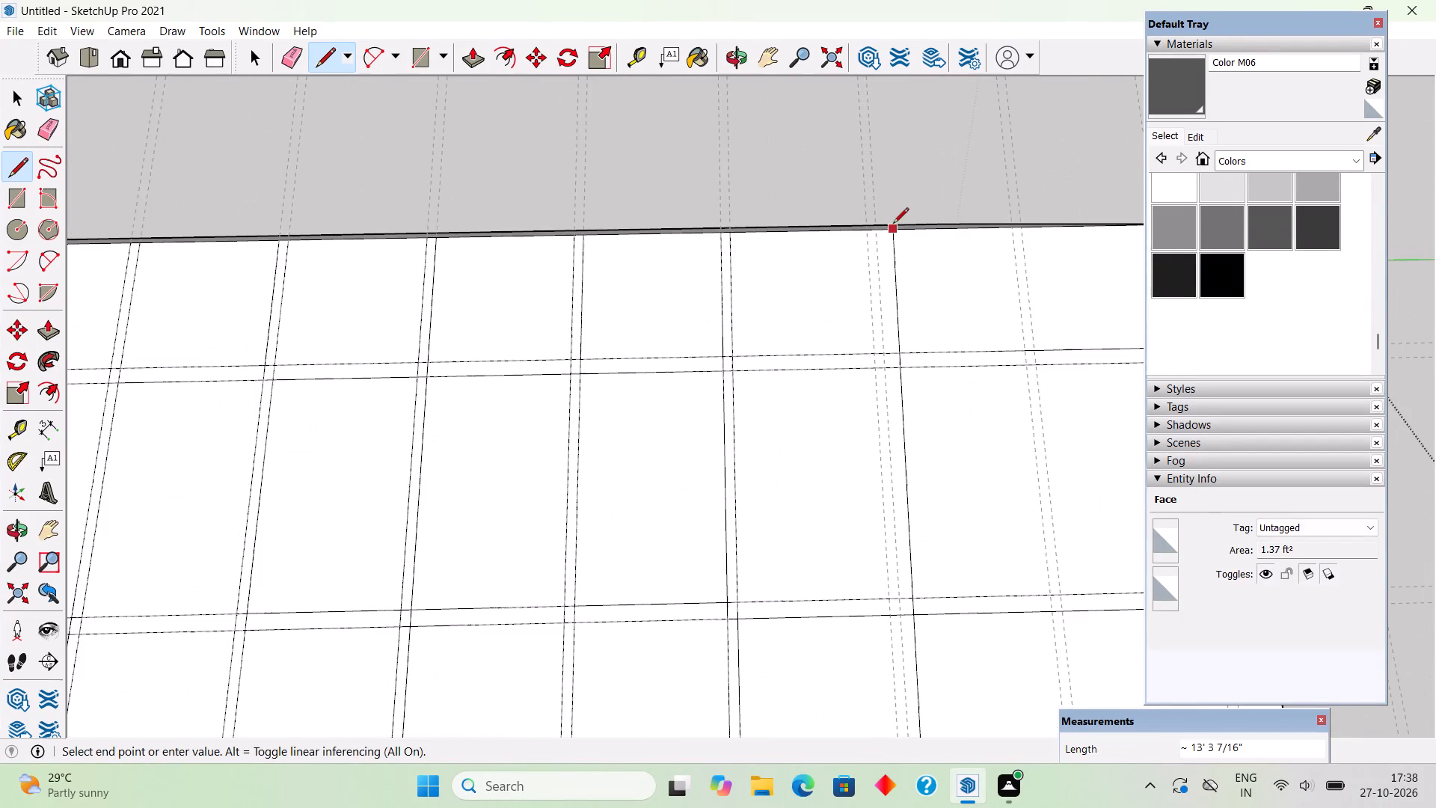
{"action": "scroll", "coordinate": [874, 238], "scroll_direction": "up", "scroll_amount": 7}
{"action": "left_click", "coordinate": [880, 228]}
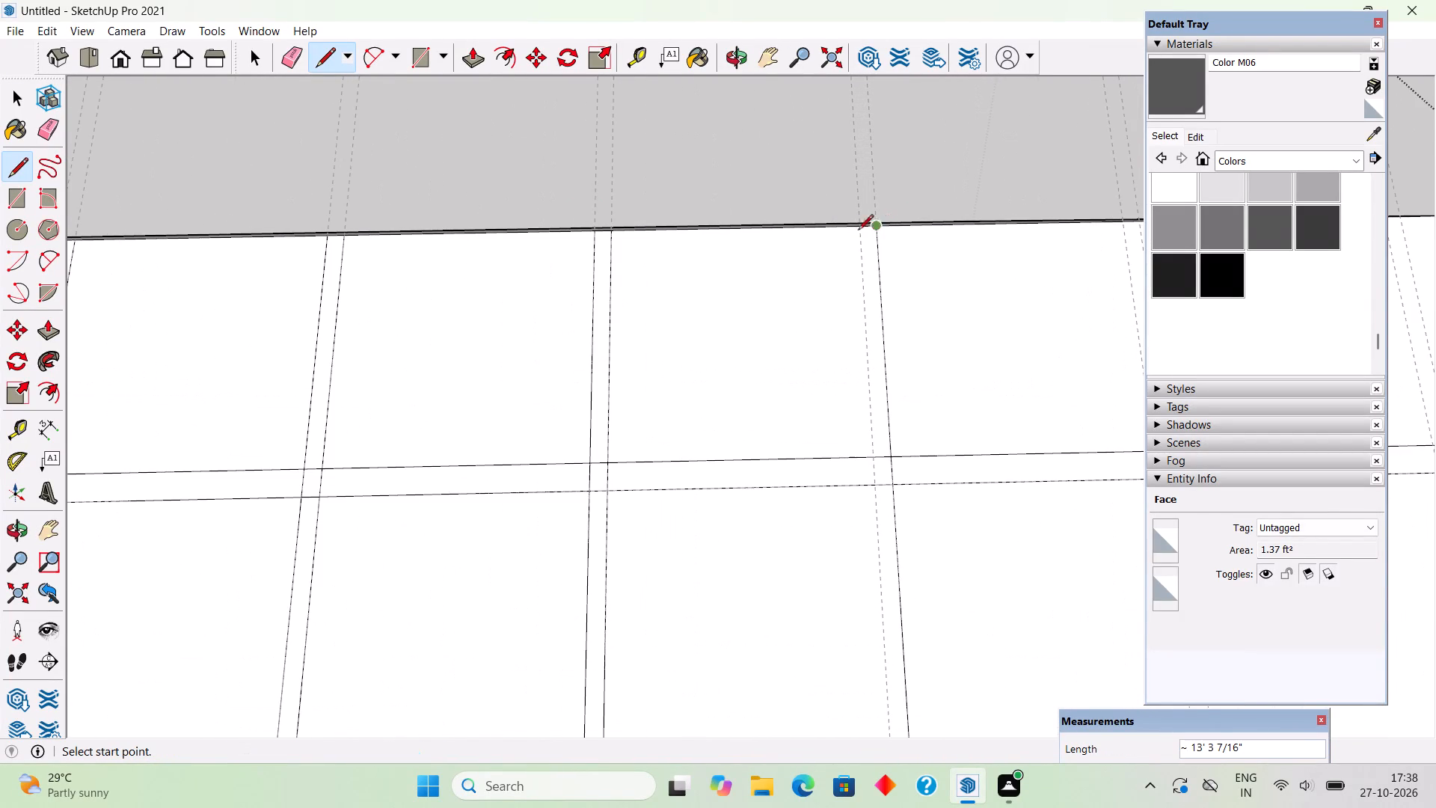
{"action": "left_click", "coordinate": [858, 228]}
{"action": "scroll", "coordinate": [858, 228], "scroll_direction": "down", "scroll_amount": 12}
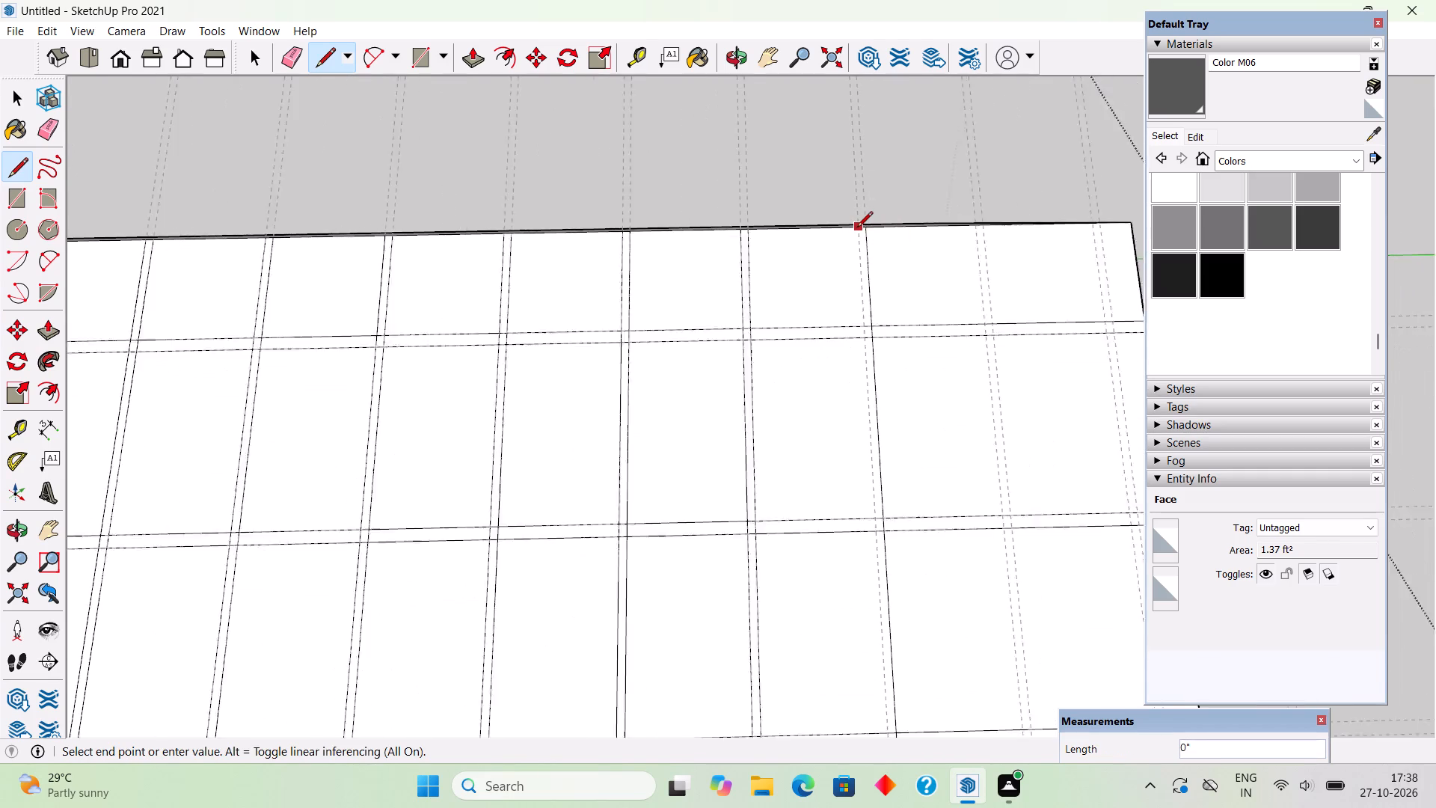
{"action": "scroll", "coordinate": [857, 228], "scroll_direction": "down", "scroll_amount": 17}
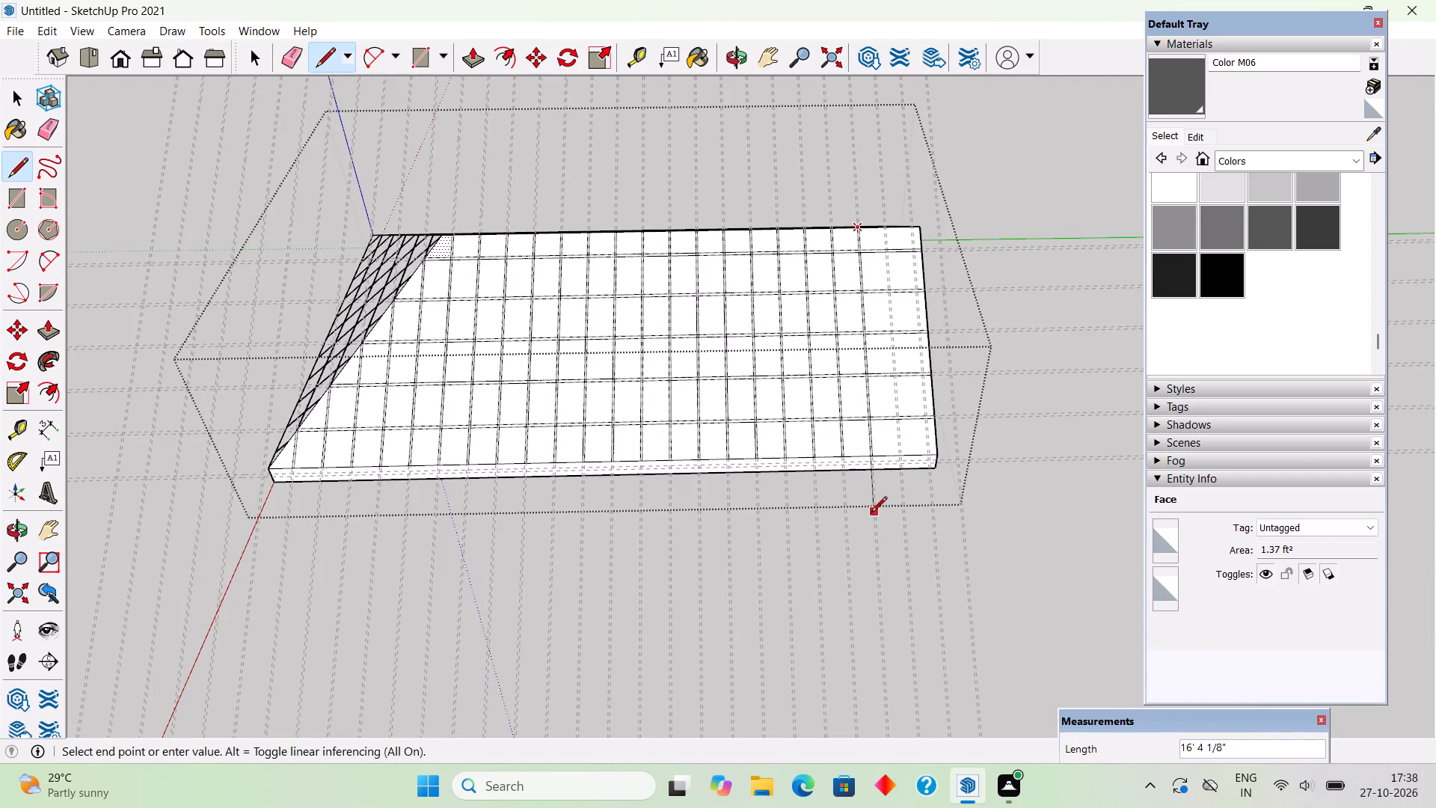
{"action": "scroll", "coordinate": [871, 513], "scroll_direction": "up", "scroll_amount": 6}
{"action": "scroll", "coordinate": [847, 384], "scroll_direction": "up", "scroll_amount": 10}
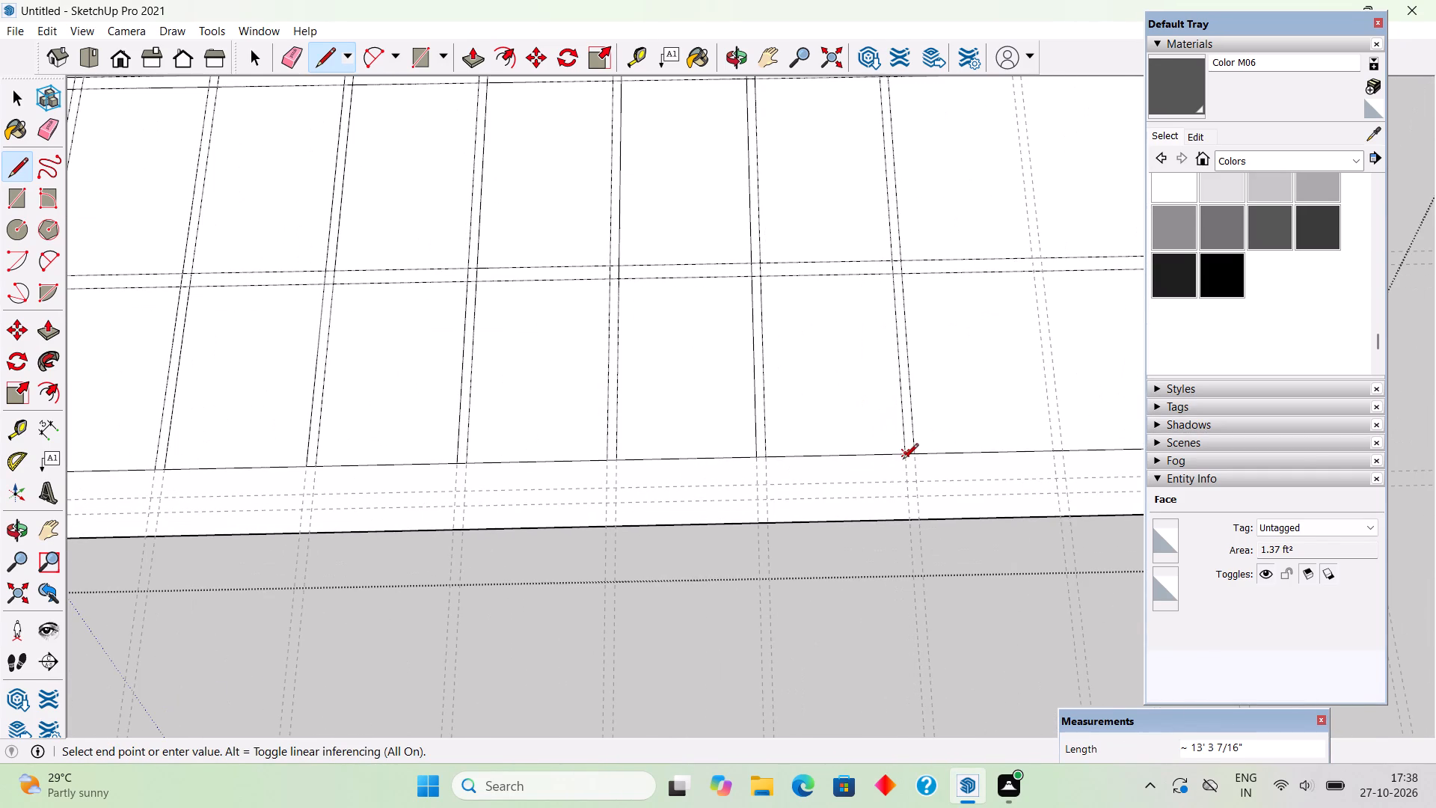
{"action": "left_click", "coordinate": [903, 460]}
Draw two lines about 13' 3" long along the twenty-second downslope guide pair, between the eave edge and the ridge.
{"action": "scroll", "coordinate": [841, 489], "scroll_direction": "down", "scroll_amount": 5}
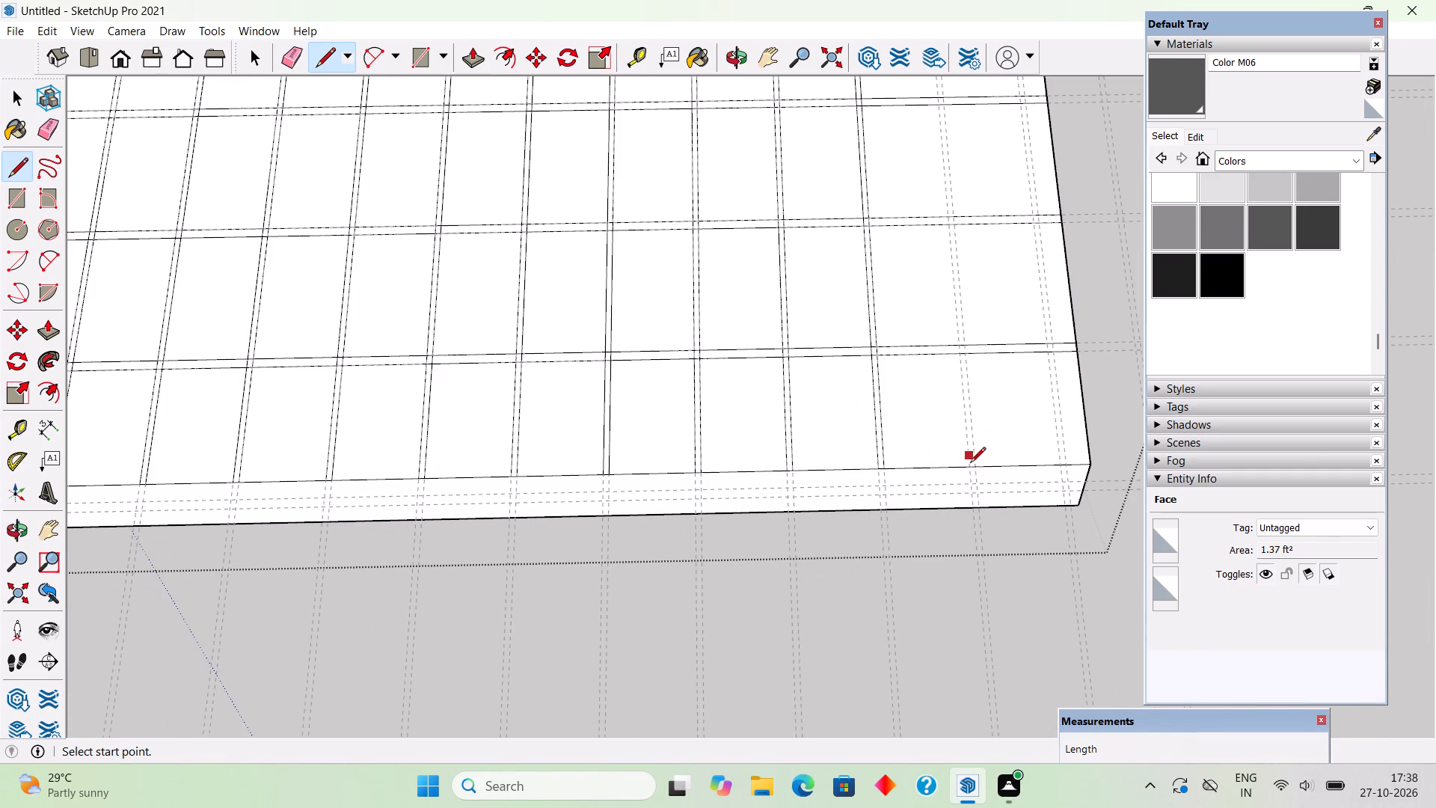
{"action": "left_click", "coordinate": [970, 468]}
{"action": "scroll", "coordinate": [946, 419], "scroll_direction": "down", "scroll_amount": 11}
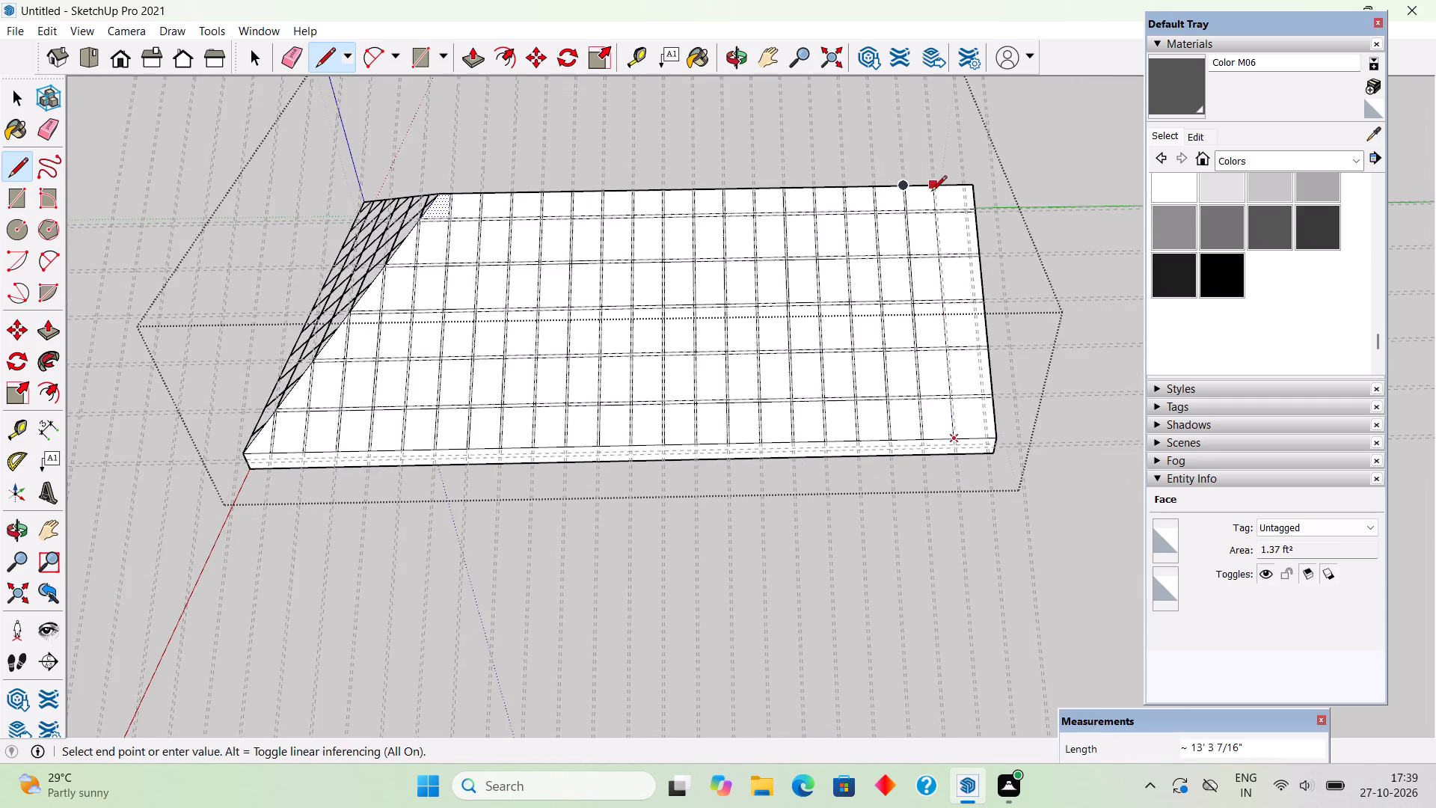
{"action": "scroll", "coordinate": [931, 192], "scroll_direction": "up", "scroll_amount": 14}
{"action": "left_click", "coordinate": [939, 157]}
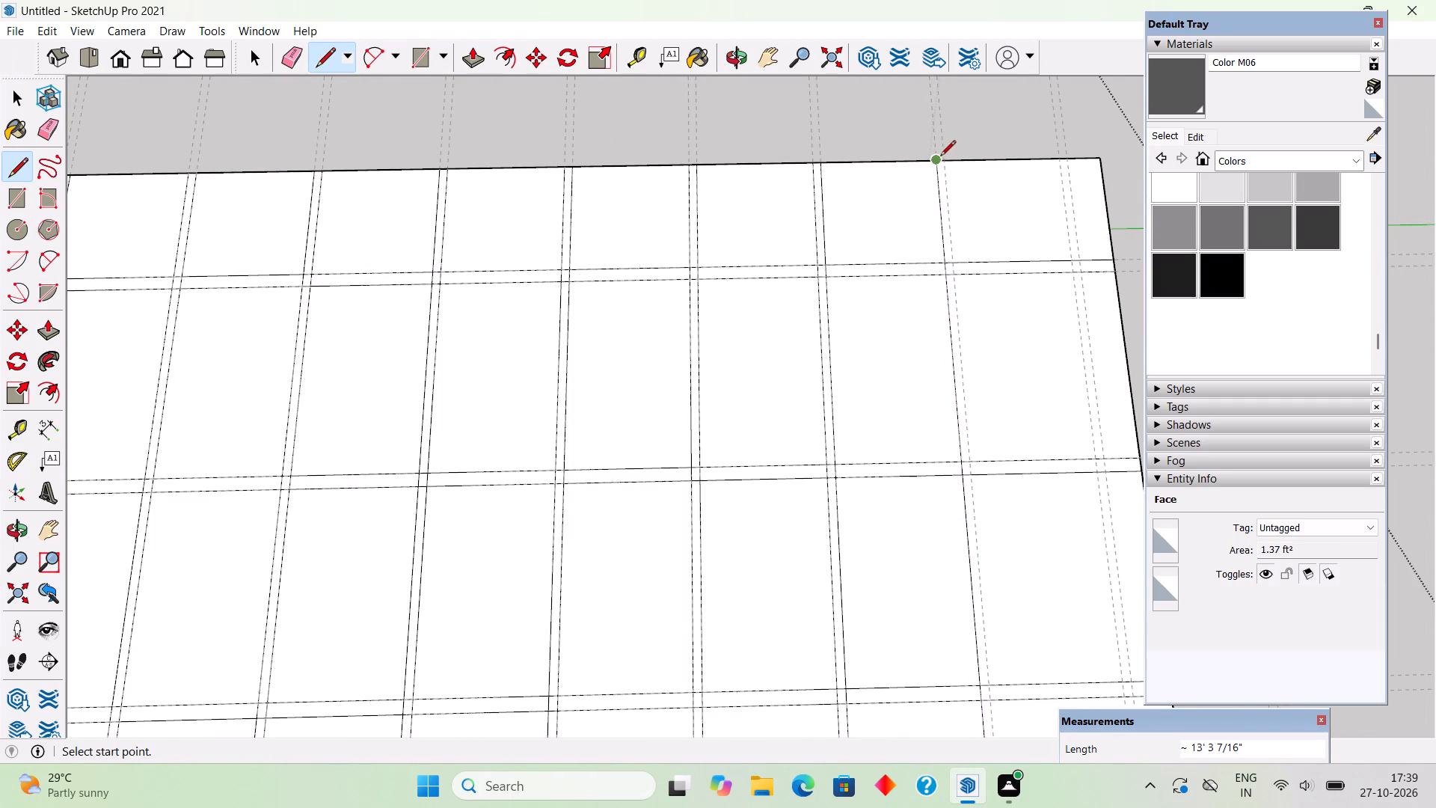
{"action": "scroll", "coordinate": [952, 163], "scroll_direction": "up", "scroll_amount": 4}
{"action": "left_click", "coordinate": [941, 165]}
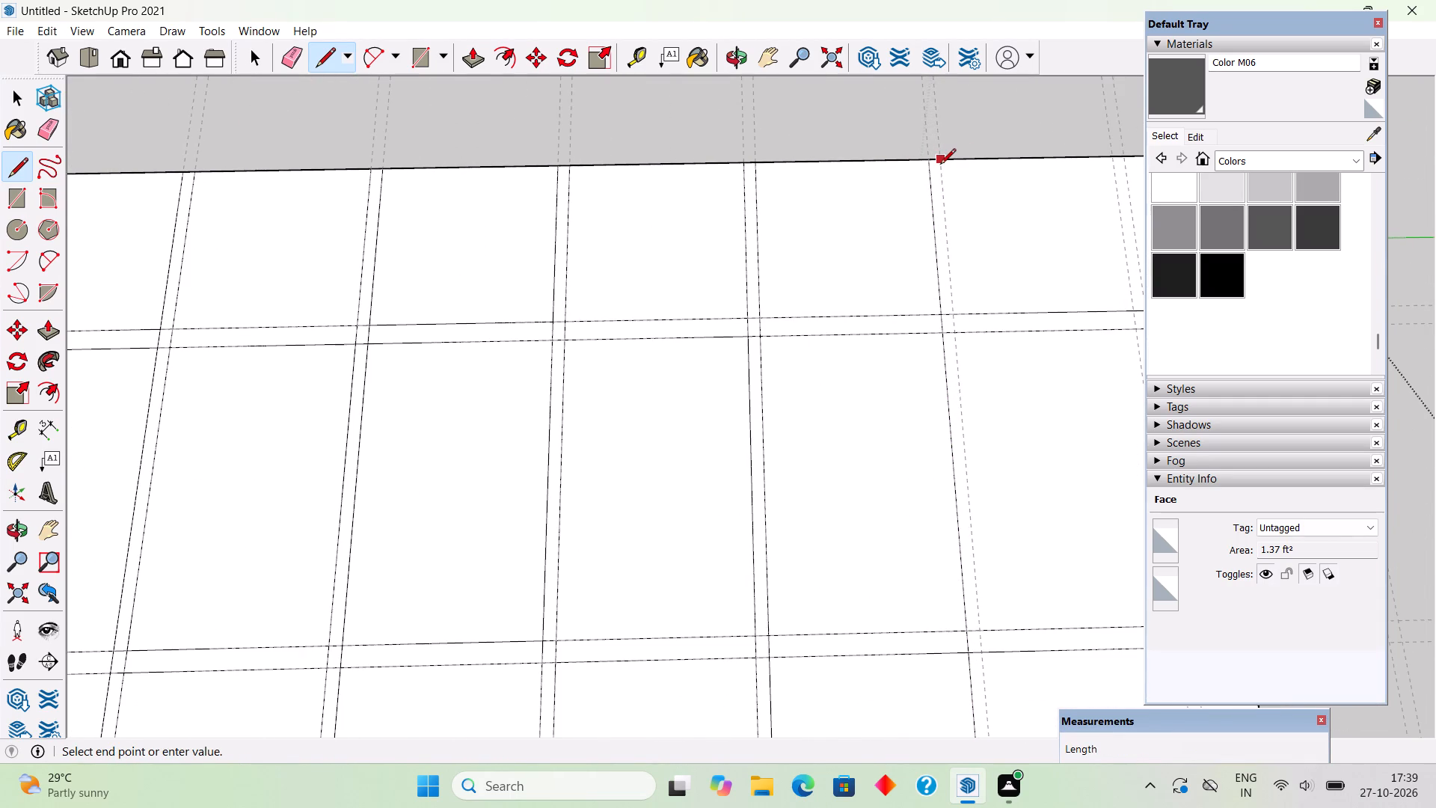
{"action": "scroll", "coordinate": [940, 165], "scroll_direction": "down", "scroll_amount": 15}
{"action": "scroll", "coordinate": [987, 587], "scroll_direction": "up", "scroll_amount": 5}
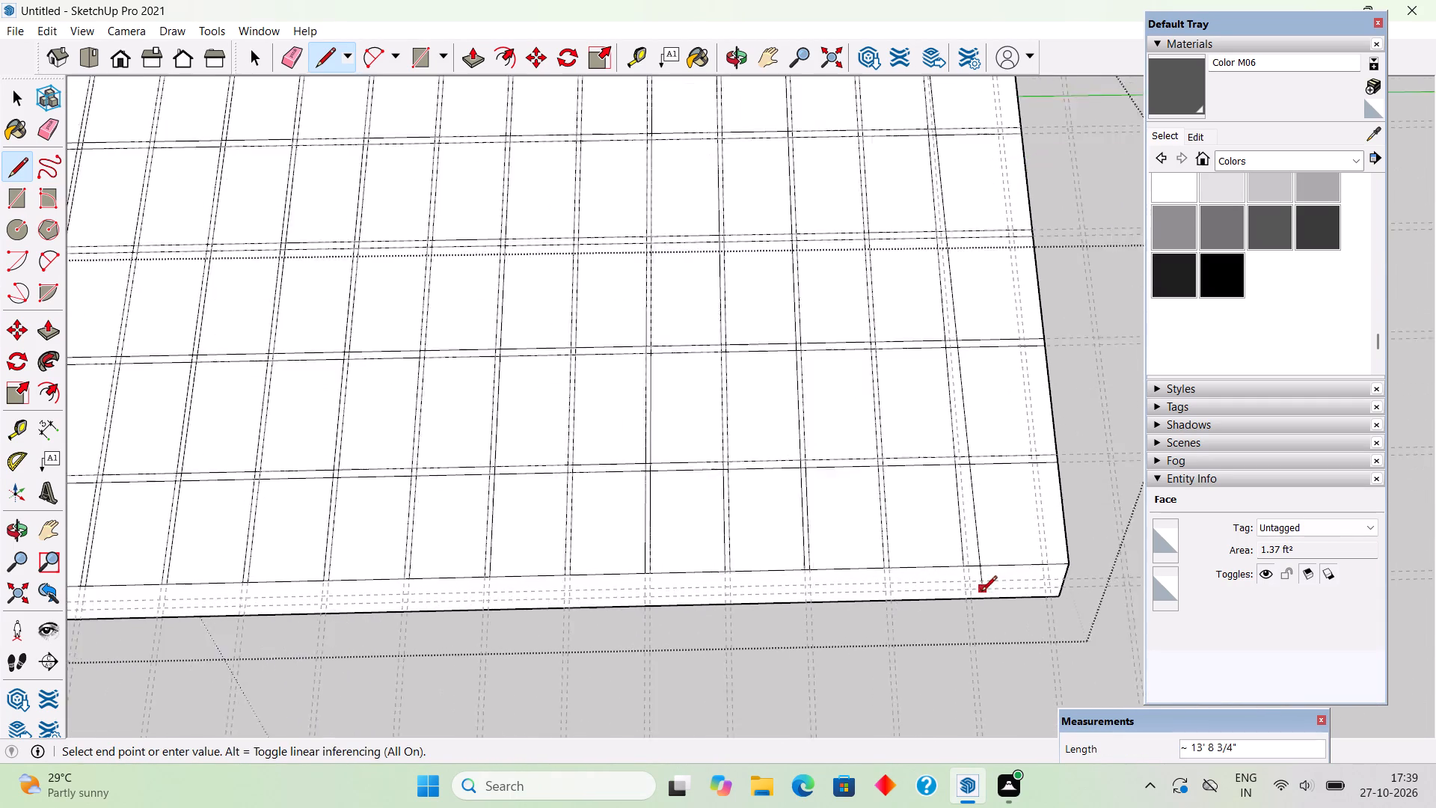
{"action": "scroll", "coordinate": [976, 586], "scroll_direction": "up", "scroll_amount": 11}
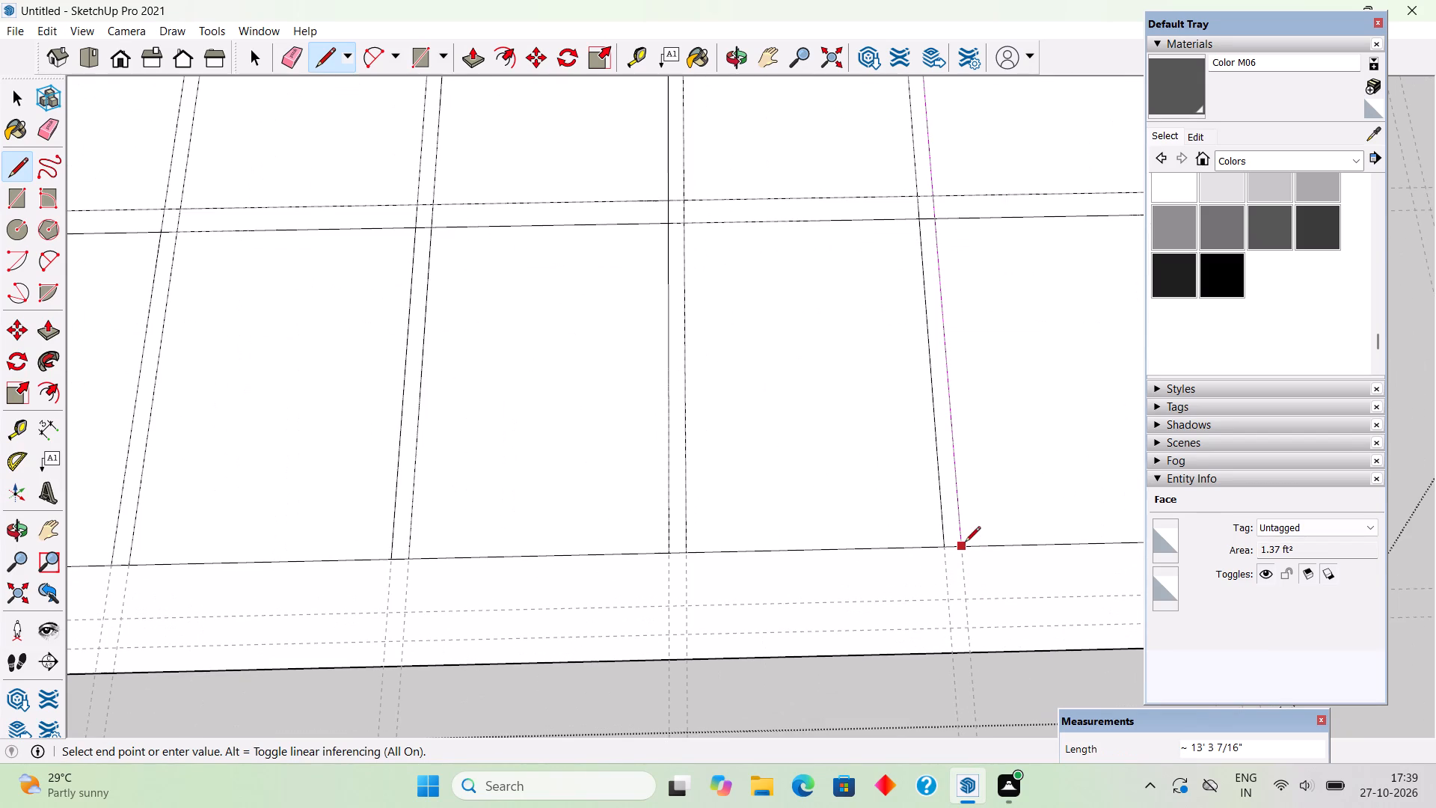
{"action": "left_click", "coordinate": [963, 549]}
Draw two lines about 13' 3" long along the last downslope guide pair beside the slope's far end, between eave edge and ridge.
{"action": "scroll", "coordinate": [800, 581], "scroll_direction": "down", "scroll_amount": 10}
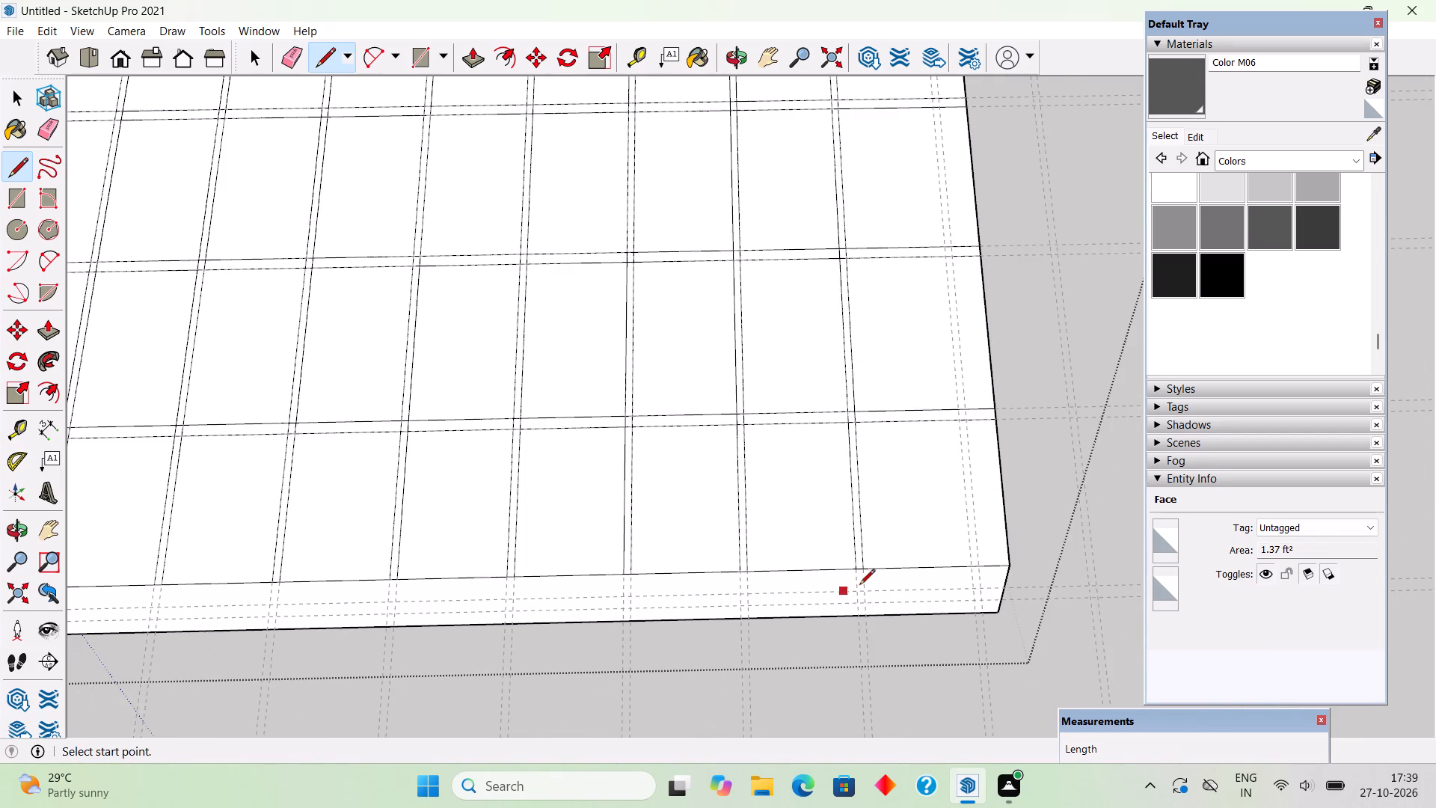
{"action": "scroll", "coordinate": [987, 555], "scroll_direction": "up", "scroll_amount": 4}
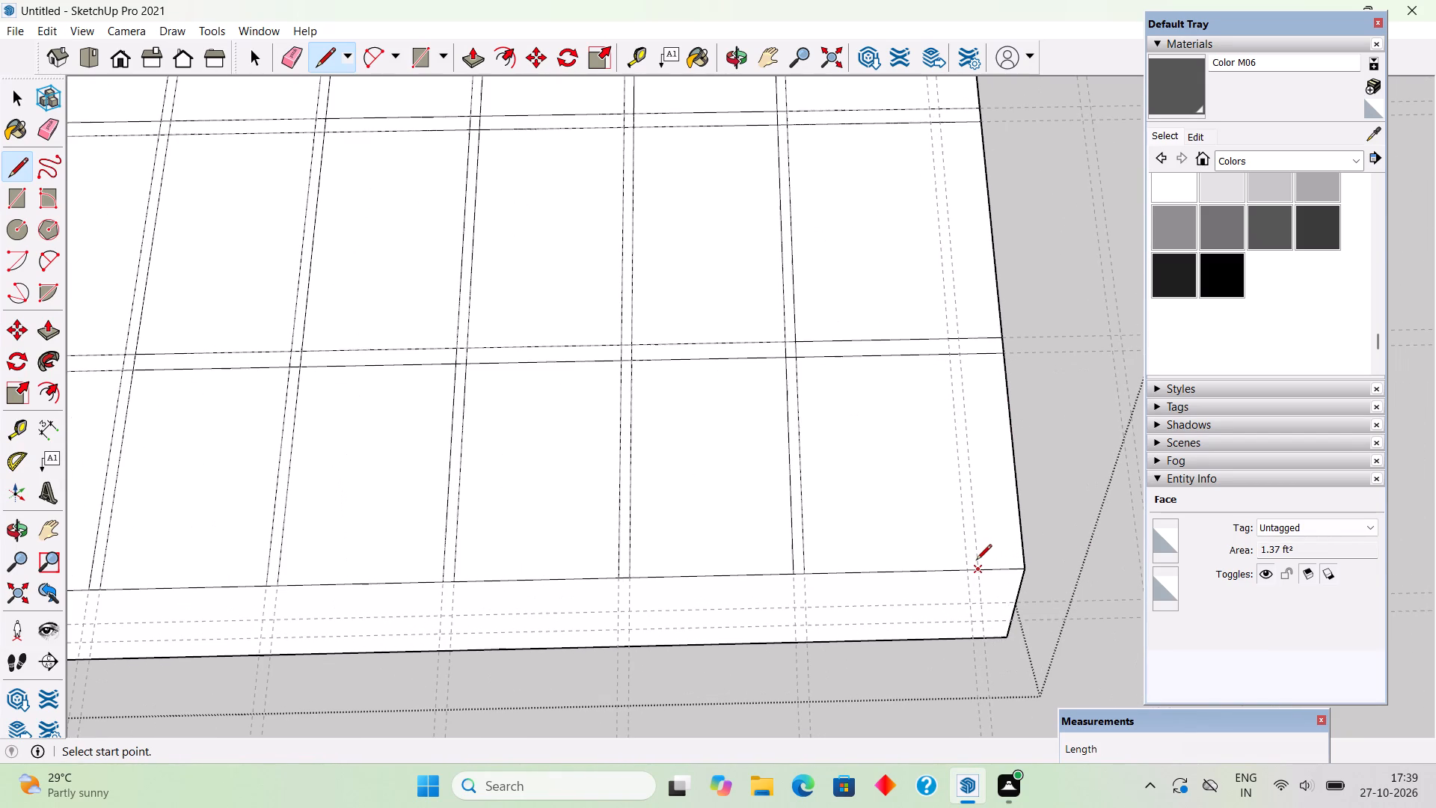
{"action": "left_click", "coordinate": [976, 561]}
{"action": "scroll", "coordinate": [976, 561], "scroll_direction": "down", "scroll_amount": 15}
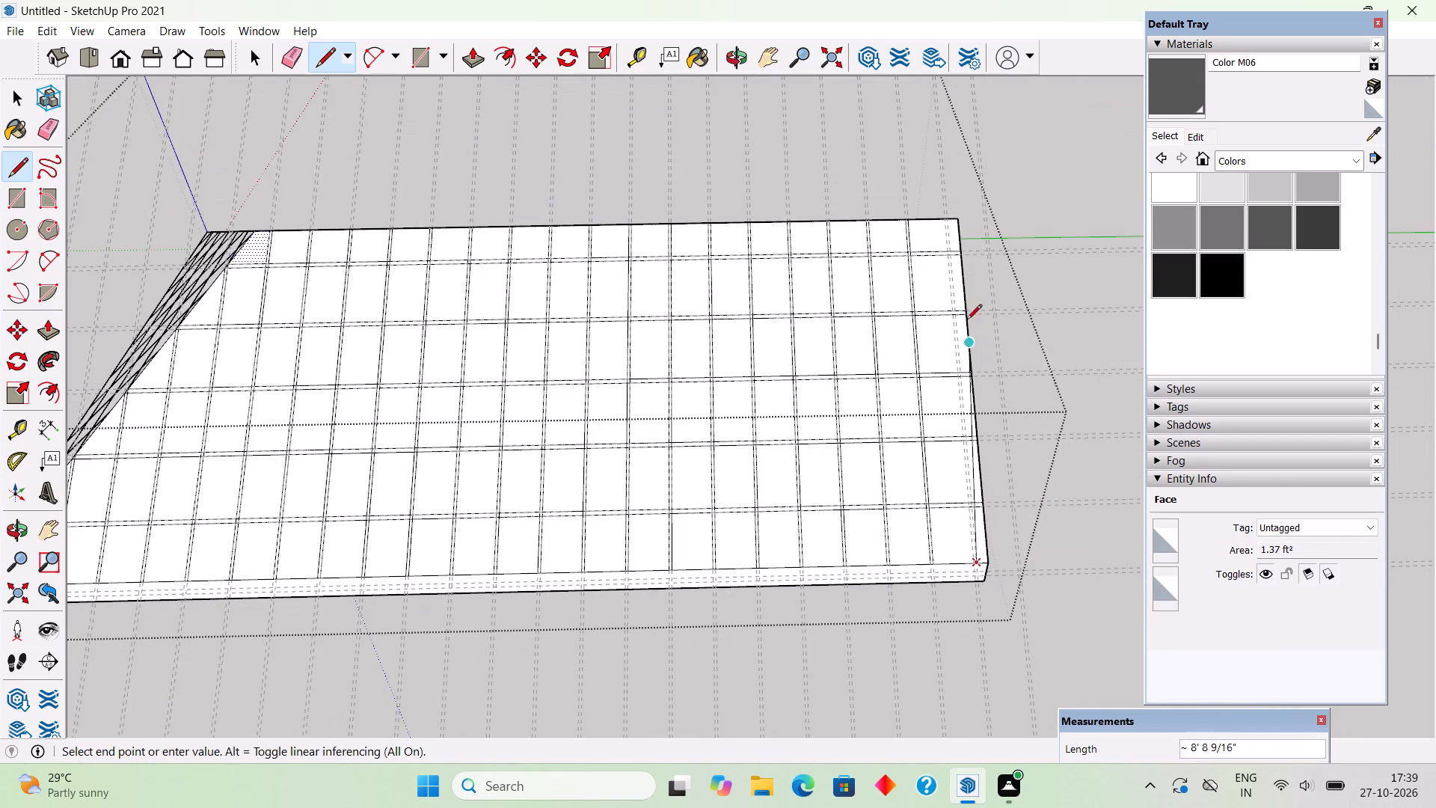
{"action": "scroll", "coordinate": [947, 221], "scroll_direction": "up", "scroll_amount": 10}
{"action": "left_click", "coordinate": [948, 216]}
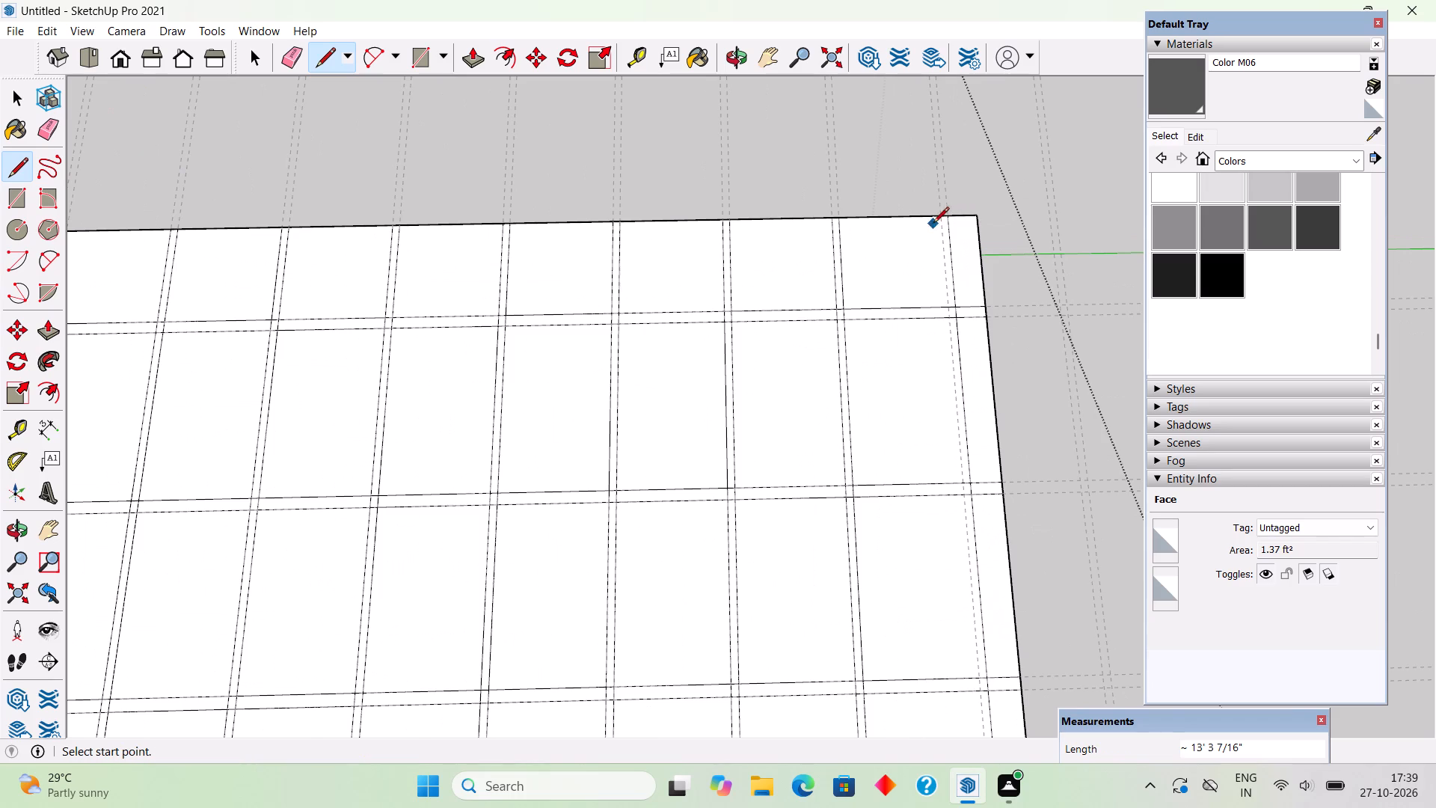
{"action": "scroll", "coordinate": [933, 224], "scroll_direction": "up", "scroll_amount": 5}
{"action": "left_click", "coordinate": [942, 203]}
{"action": "scroll", "coordinate": [940, 240], "scroll_direction": "down", "scroll_amount": 4}
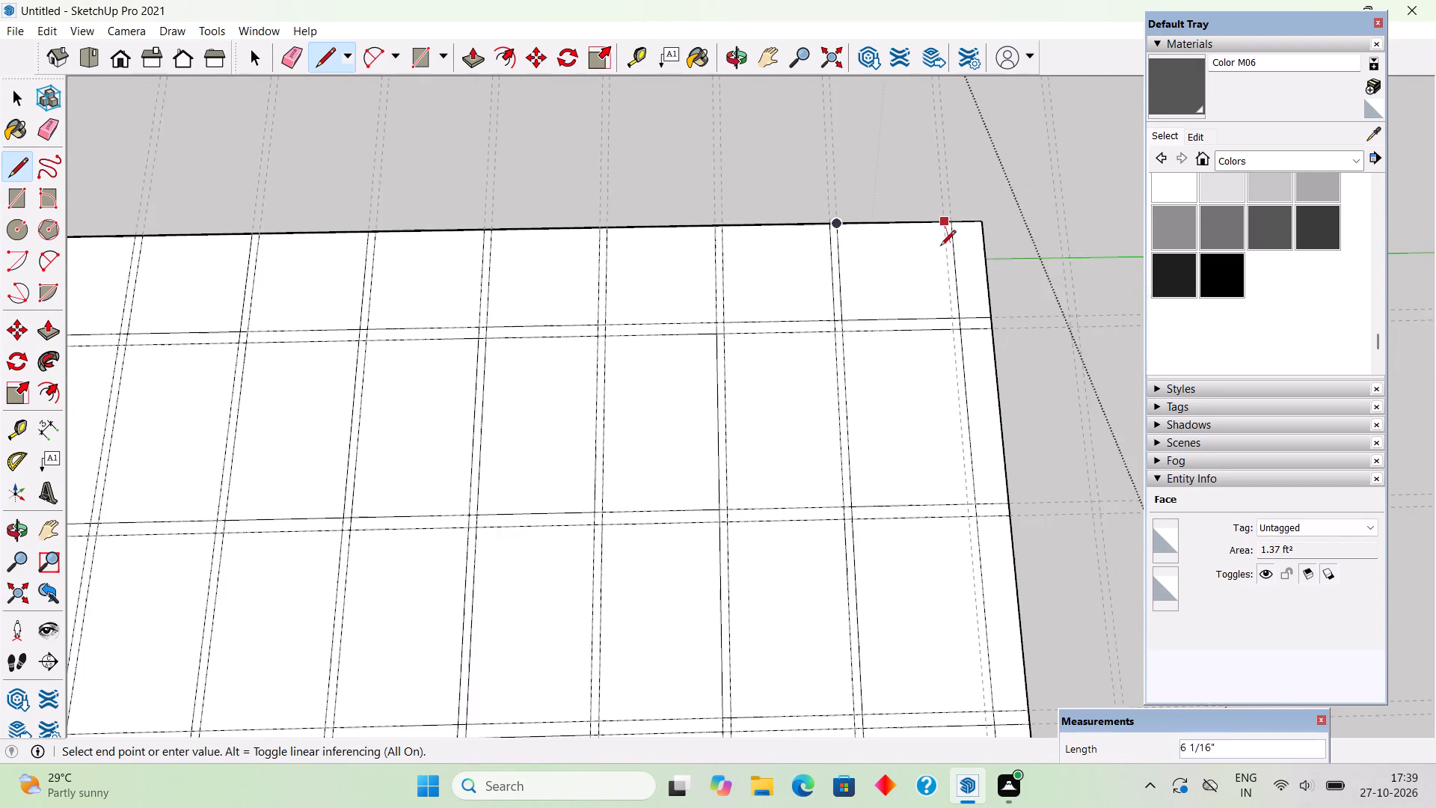
{"action": "scroll", "coordinate": [940, 247], "scroll_direction": "down", "scroll_amount": 15}
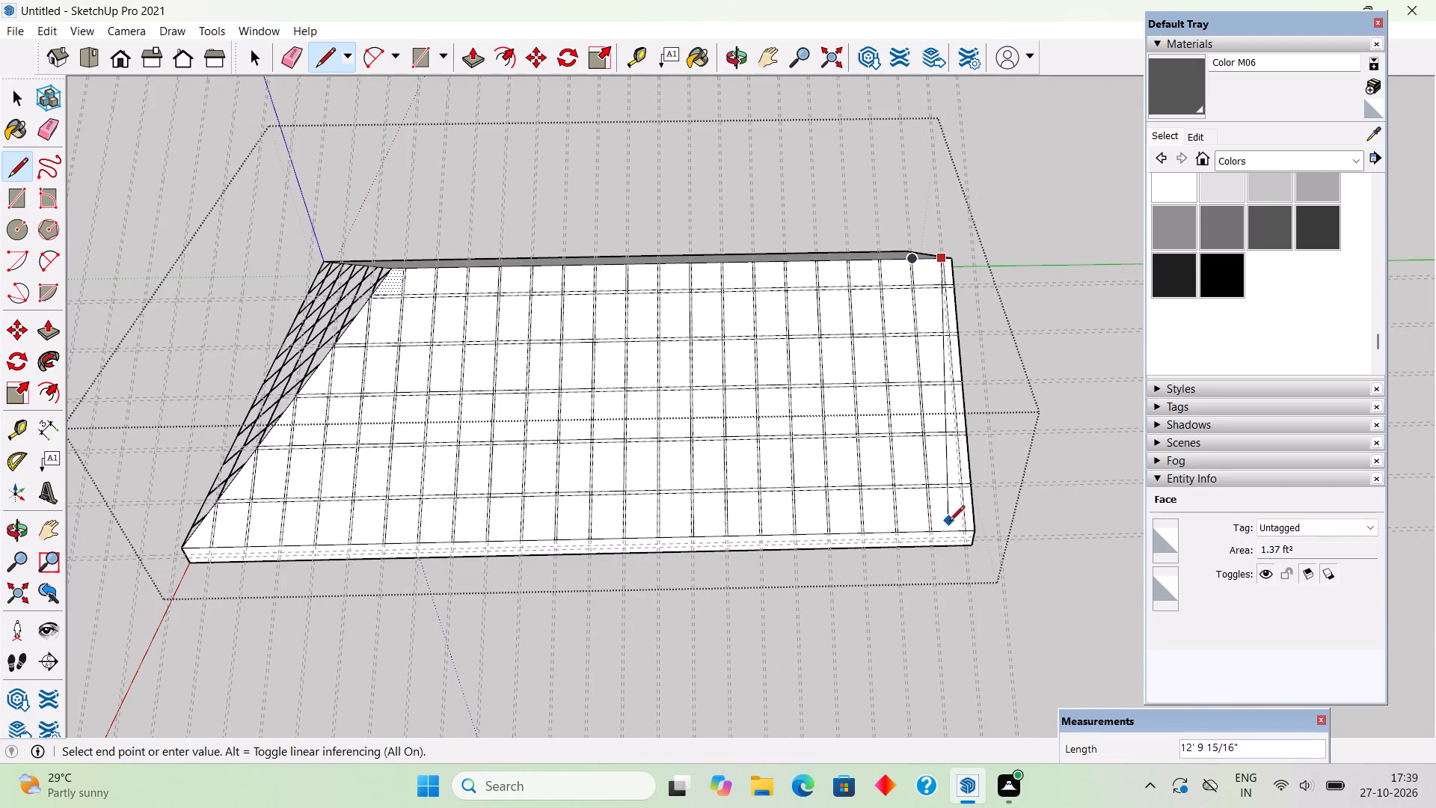
{"action": "scroll", "coordinate": [952, 524], "scroll_direction": "up", "scroll_amount": 14}
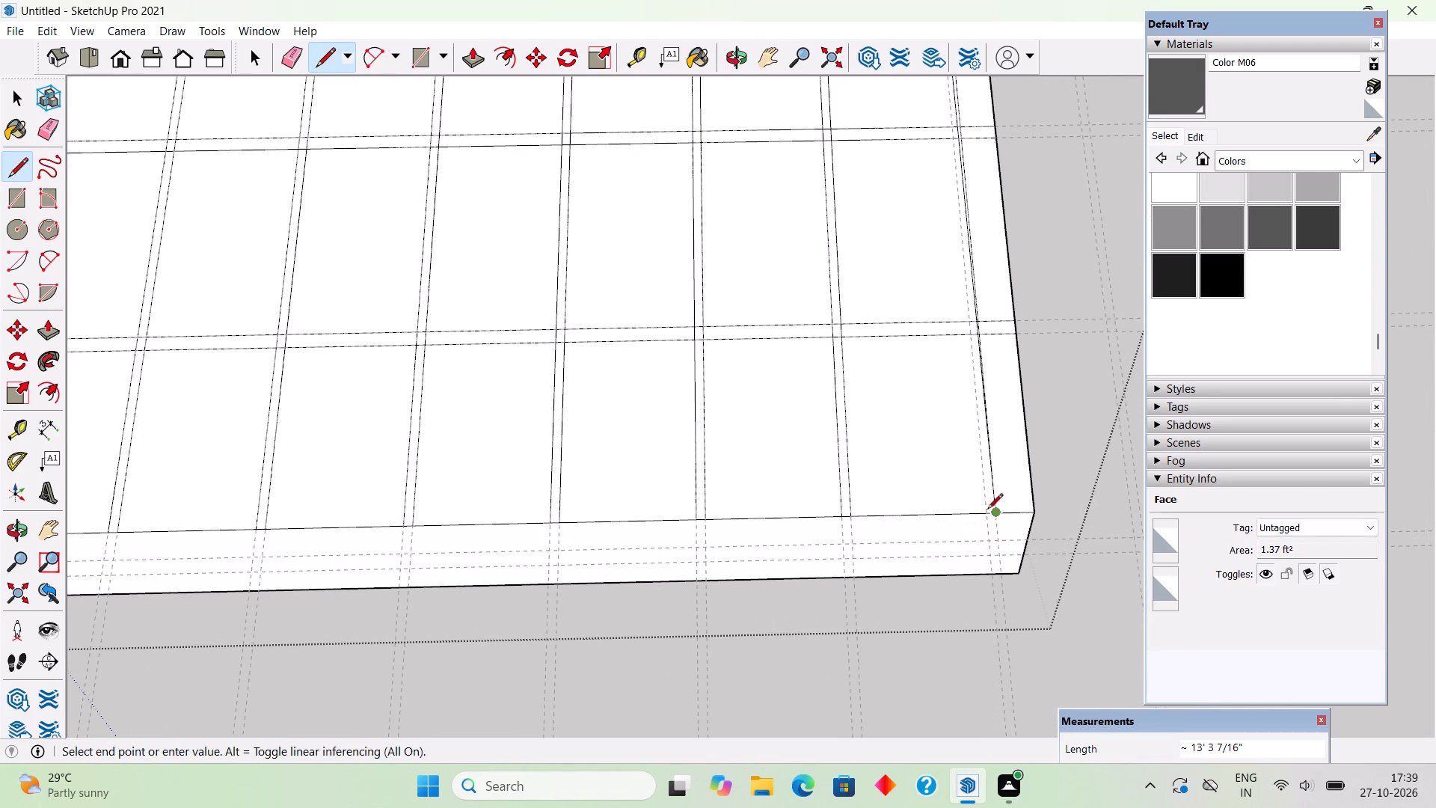
{"action": "scroll", "coordinate": [984, 517], "scroll_direction": "up", "scroll_amount": 5}
{"action": "left_click", "coordinate": [984, 517]}
{"action": "scroll", "coordinate": [929, 563], "scroll_direction": "down", "scroll_amount": 13}
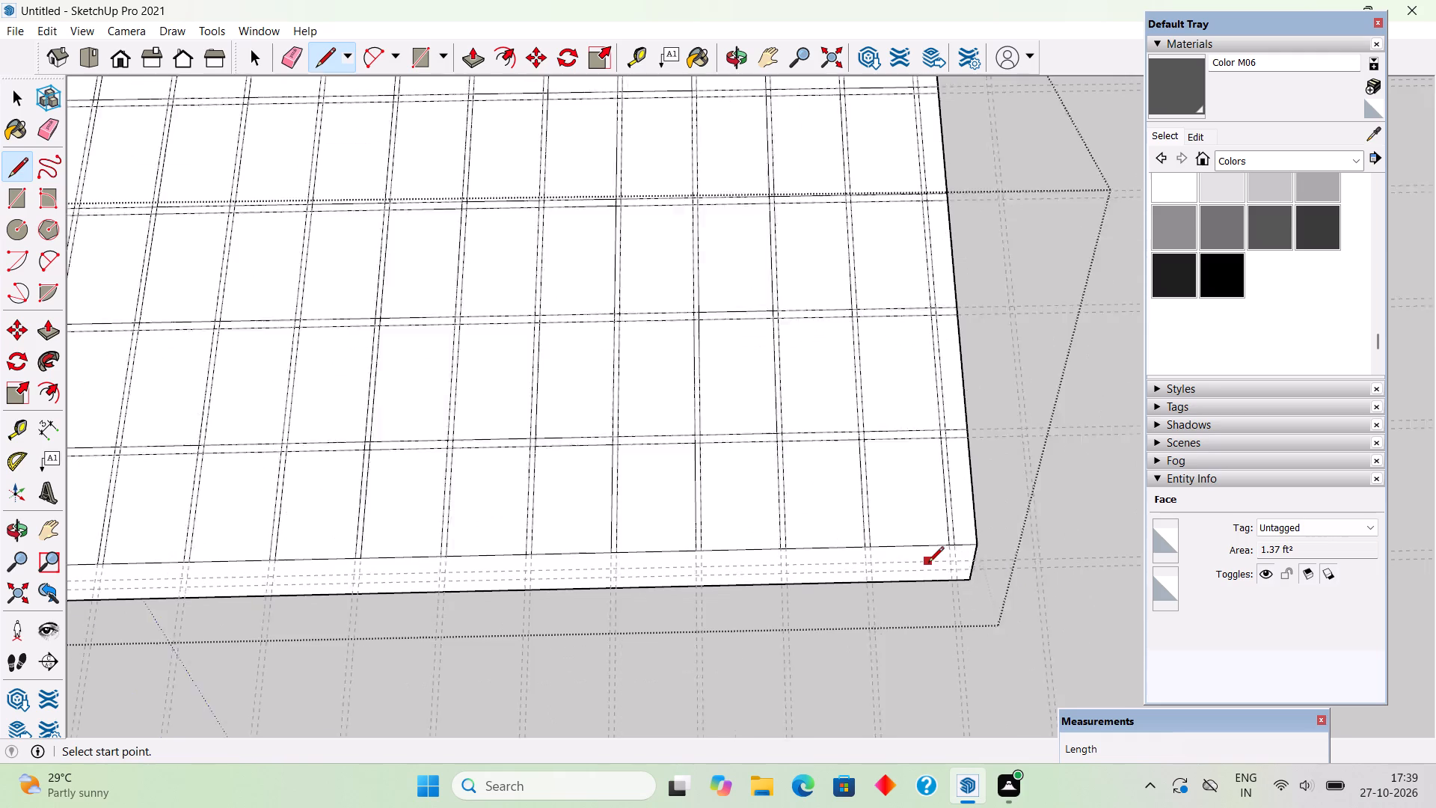
Close the roof group for editing and delete all guides from the model.
{"action": "scroll", "coordinate": [928, 563], "scroll_direction": "down", "scroll_amount": 2}
{"action": "scroll", "coordinate": [928, 563], "scroll_direction": "up", "scroll_amount": 1}
{"action": "scroll", "coordinate": [928, 563], "scroll_direction": "down", "scroll_amount": 1}
{"action": "key", "text": "space"}
{"action": "scroll", "coordinate": [1003, 513], "scroll_direction": "down", "scroll_amount": 17}
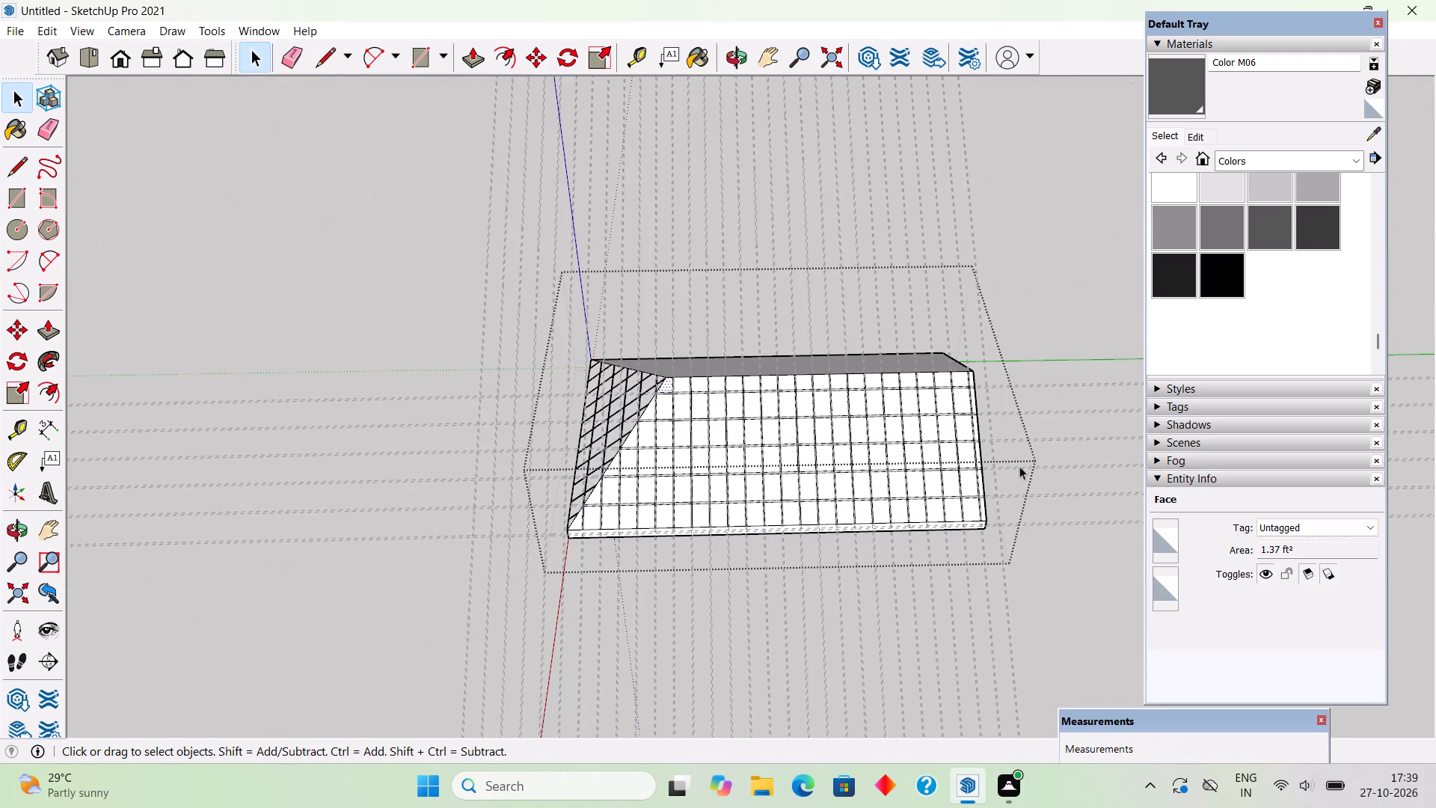
{"action": "left_click", "coordinate": [1046, 258]}
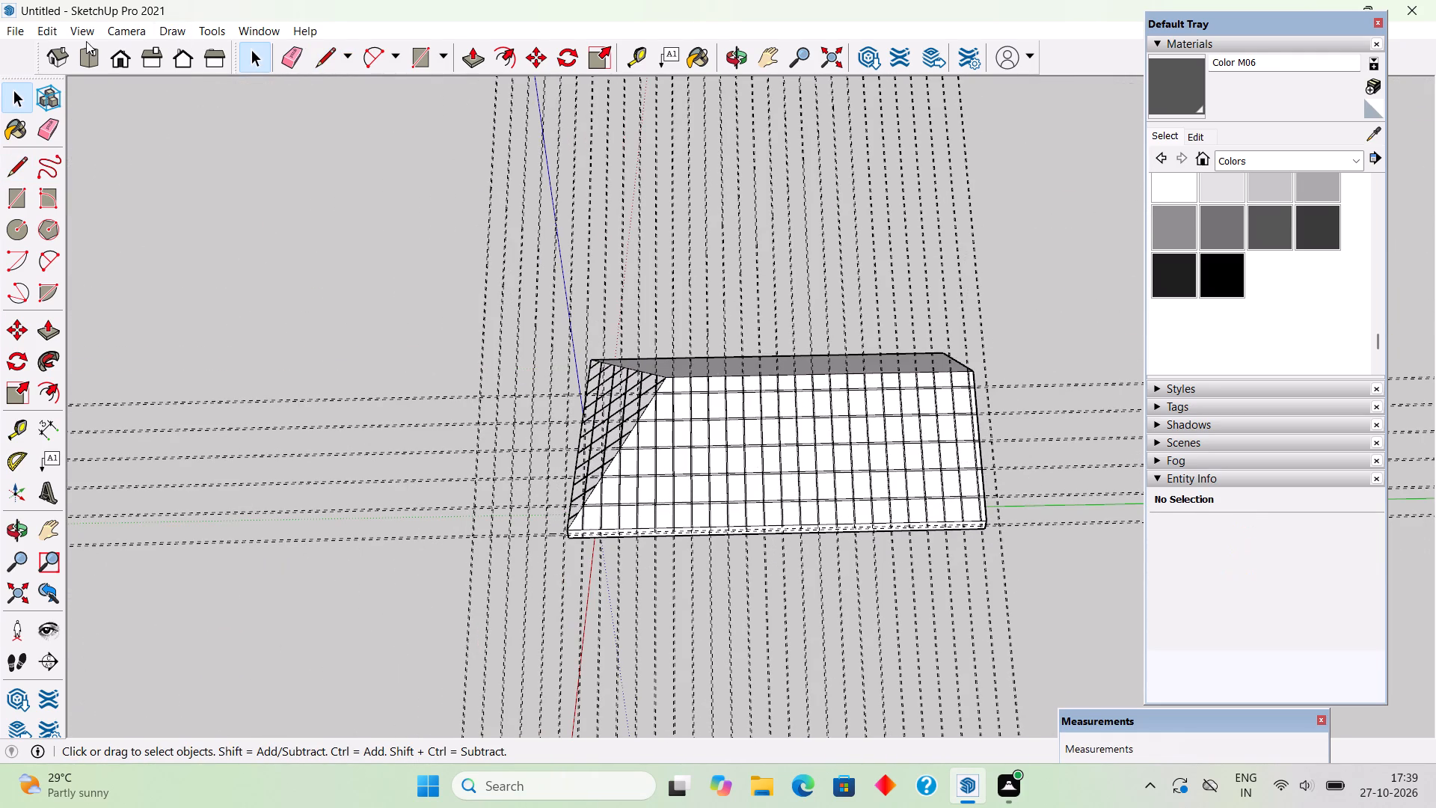
{"action": "left_click", "coordinate": [53, 31]}
{"action": "left_click", "coordinate": [147, 191]}
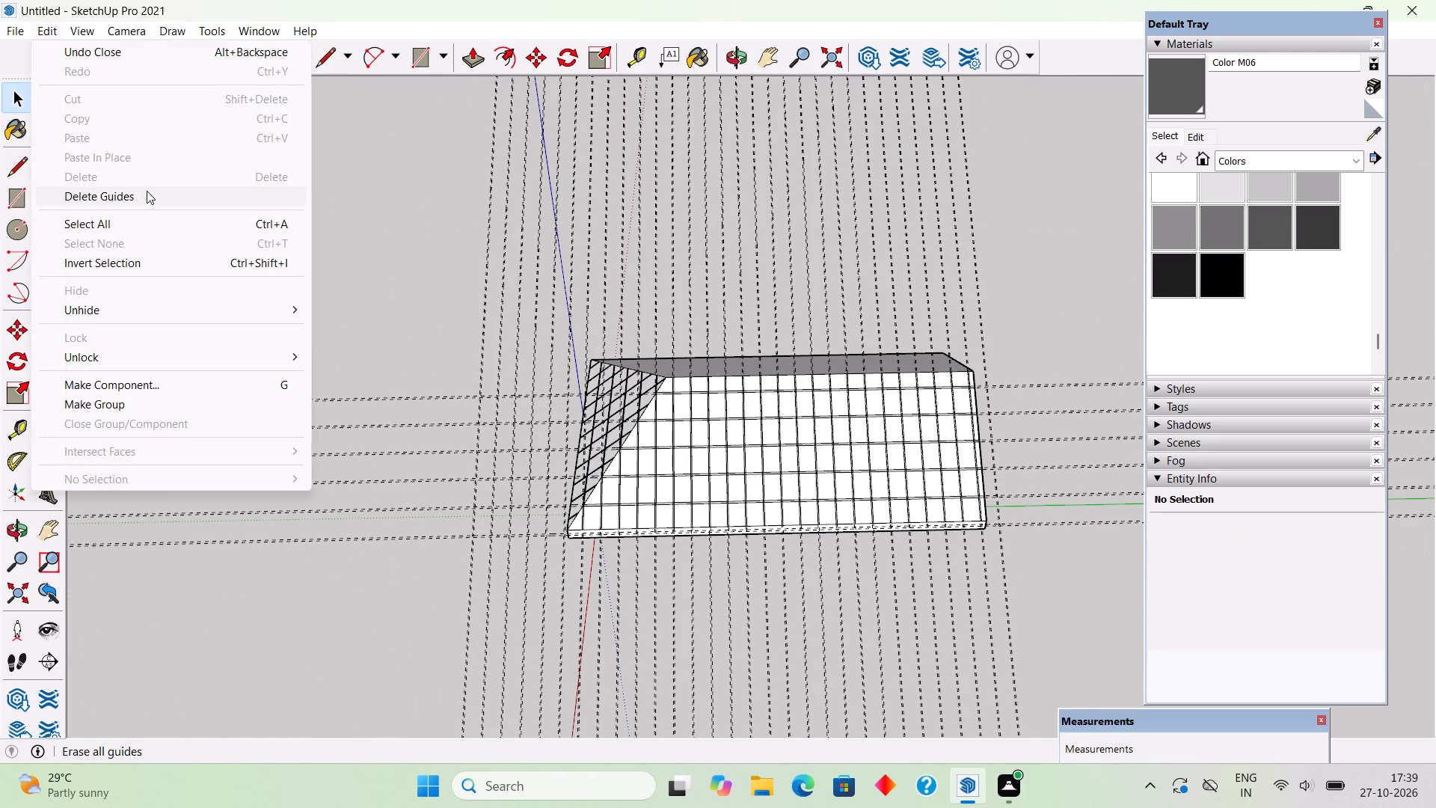
{"action": "middle_click_drag", "start_coordinate": [488, 387], "coordinate": [957, 127]}
{"action": "middle_click_drag", "start_coordinate": [653, 510], "coordinate": [1041, 595]}
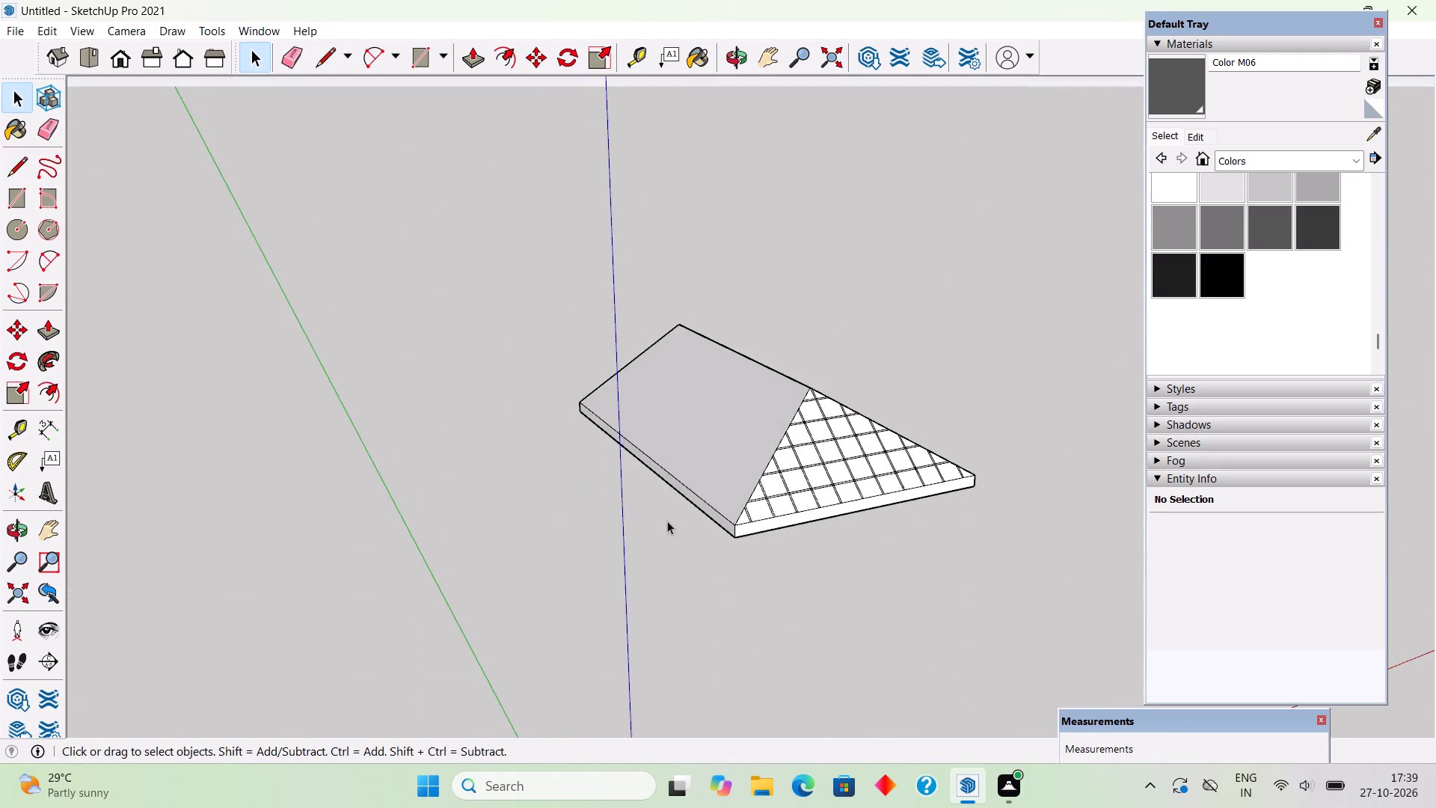
Place two guides parallel to the ridge on the blank long slope, about 1' 4 3/8" below it and about 2 13/16" apart, matching the hip's first line pair.
{"action": "middle_click_drag", "start_coordinate": [518, 484], "coordinate": [1032, 610]}
{"action": "scroll", "coordinate": [791, 313], "scroll_direction": "up", "scroll_amount": 5}
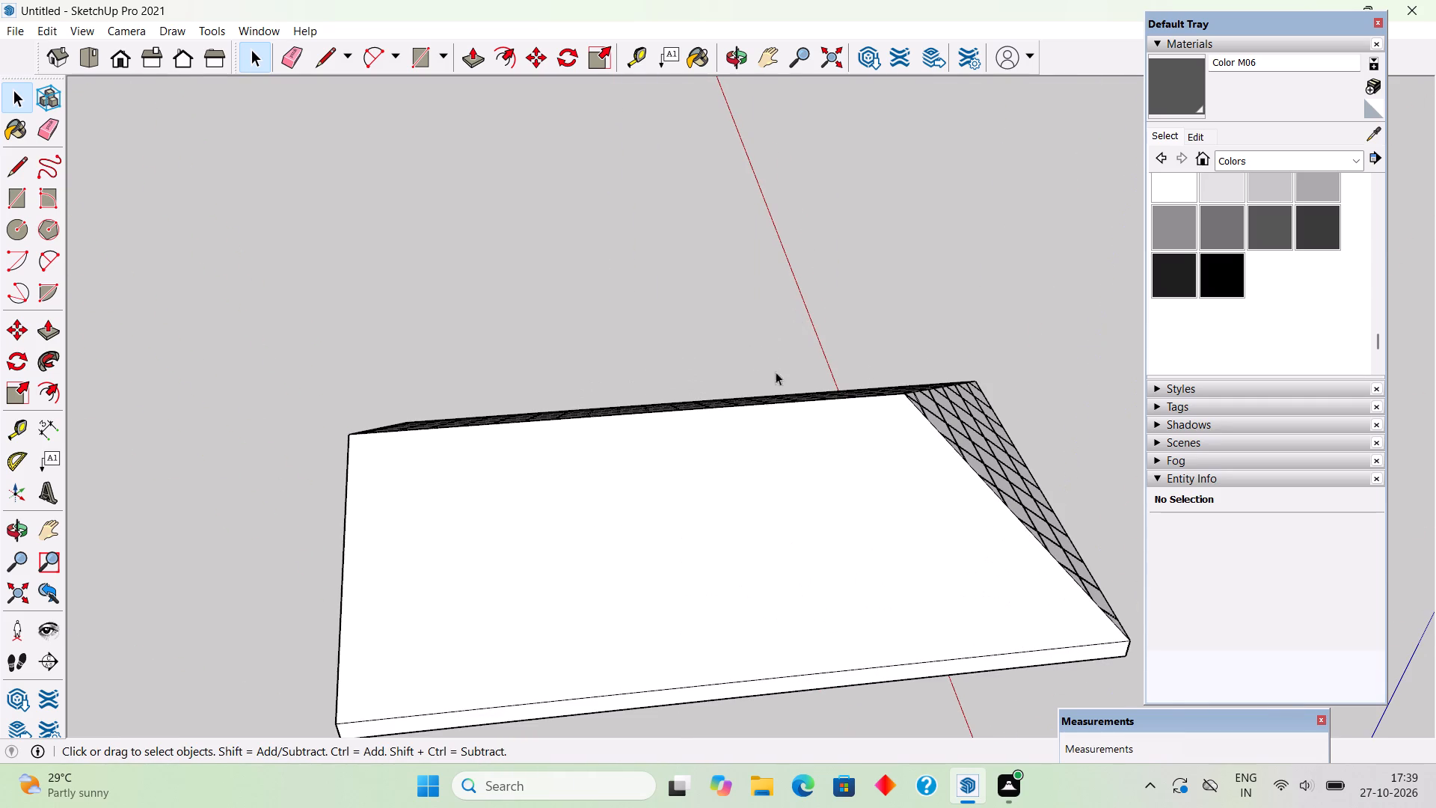
{"action": "middle_click_drag", "start_coordinate": [773, 481], "coordinate": [779, 584]}
{"action": "scroll", "coordinate": [790, 411], "scroll_direction": "up", "scroll_amount": 2}
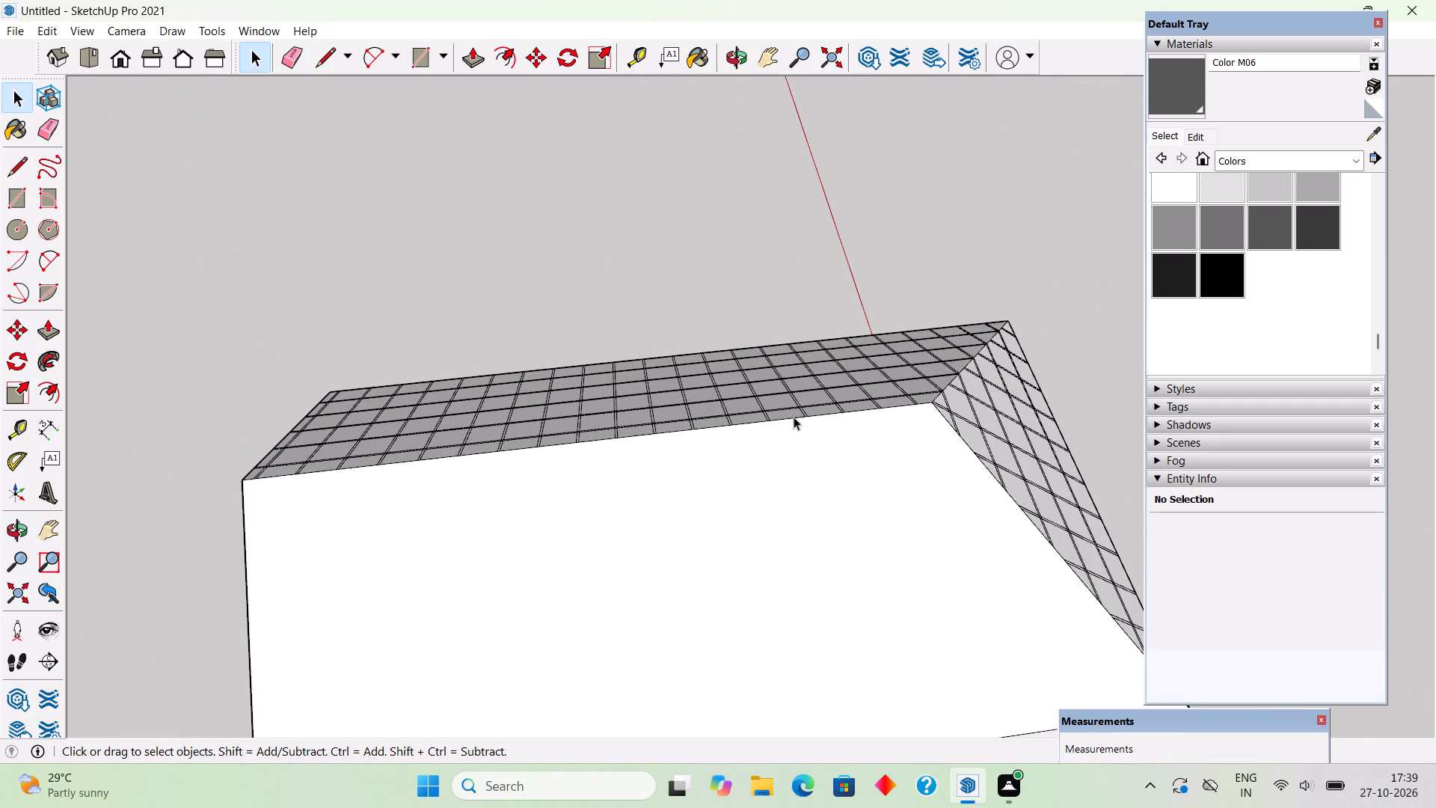
{"action": "key", "text": "t"}
{"action": "left_click", "coordinate": [788, 419]}
{"action": "scroll", "coordinate": [893, 449], "scroll_direction": "up", "scroll_amount": 5}
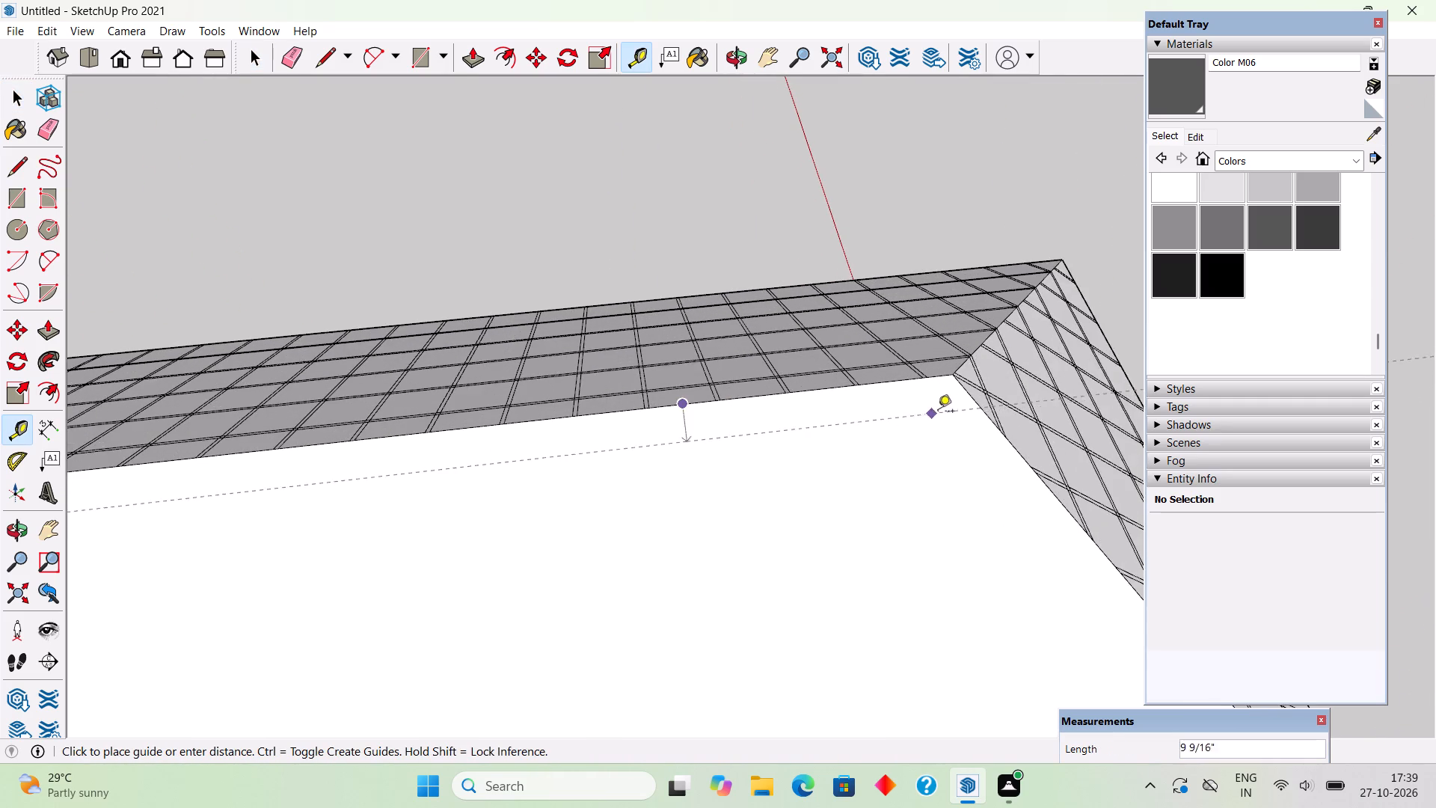
{"action": "scroll", "coordinate": [938, 412], "scroll_direction": "up", "scroll_amount": 4}
{"action": "middle_click_drag", "start_coordinate": [1017, 446], "coordinate": [775, 452]}
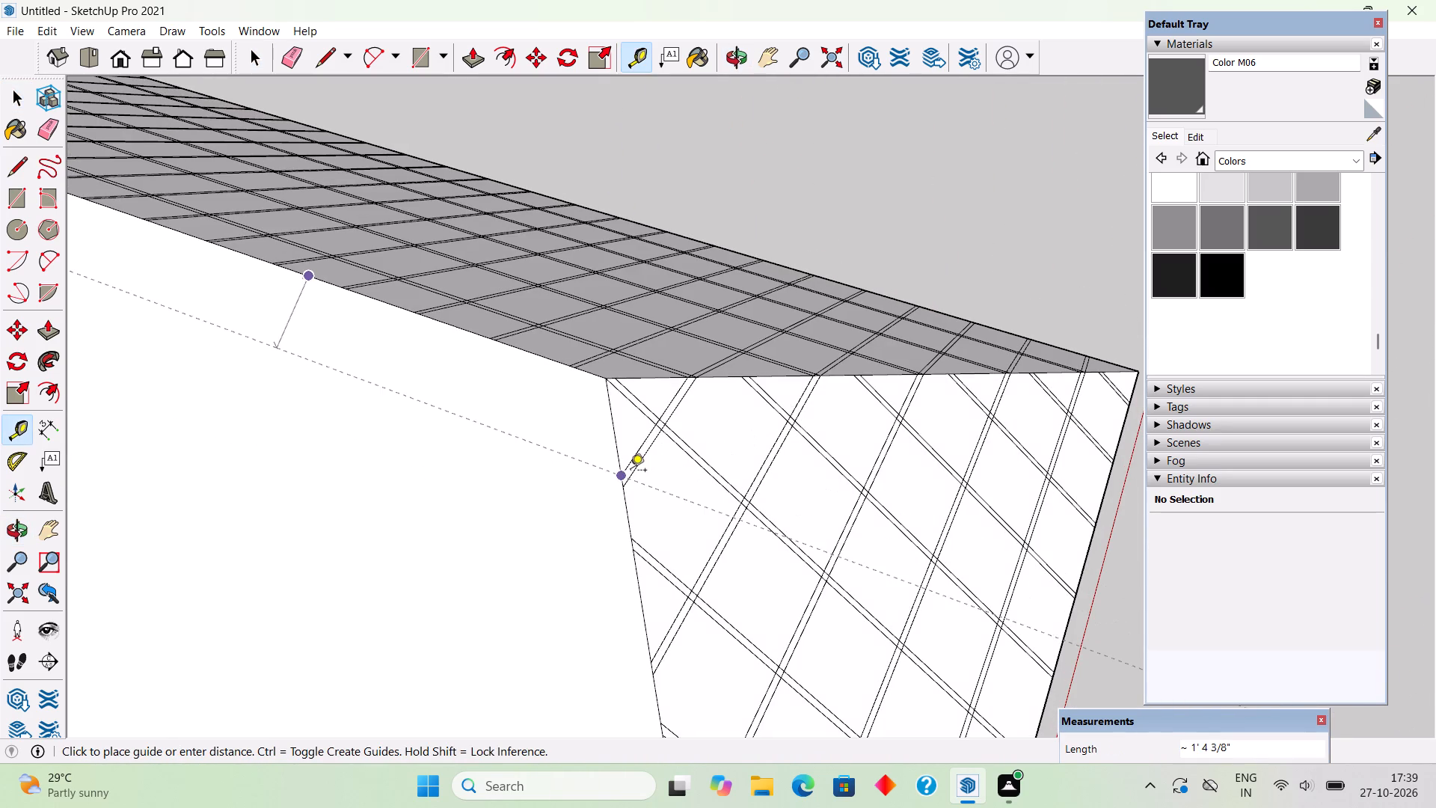
{"action": "left_click", "coordinate": [630, 471]}
{"action": "left_click", "coordinate": [564, 458]}
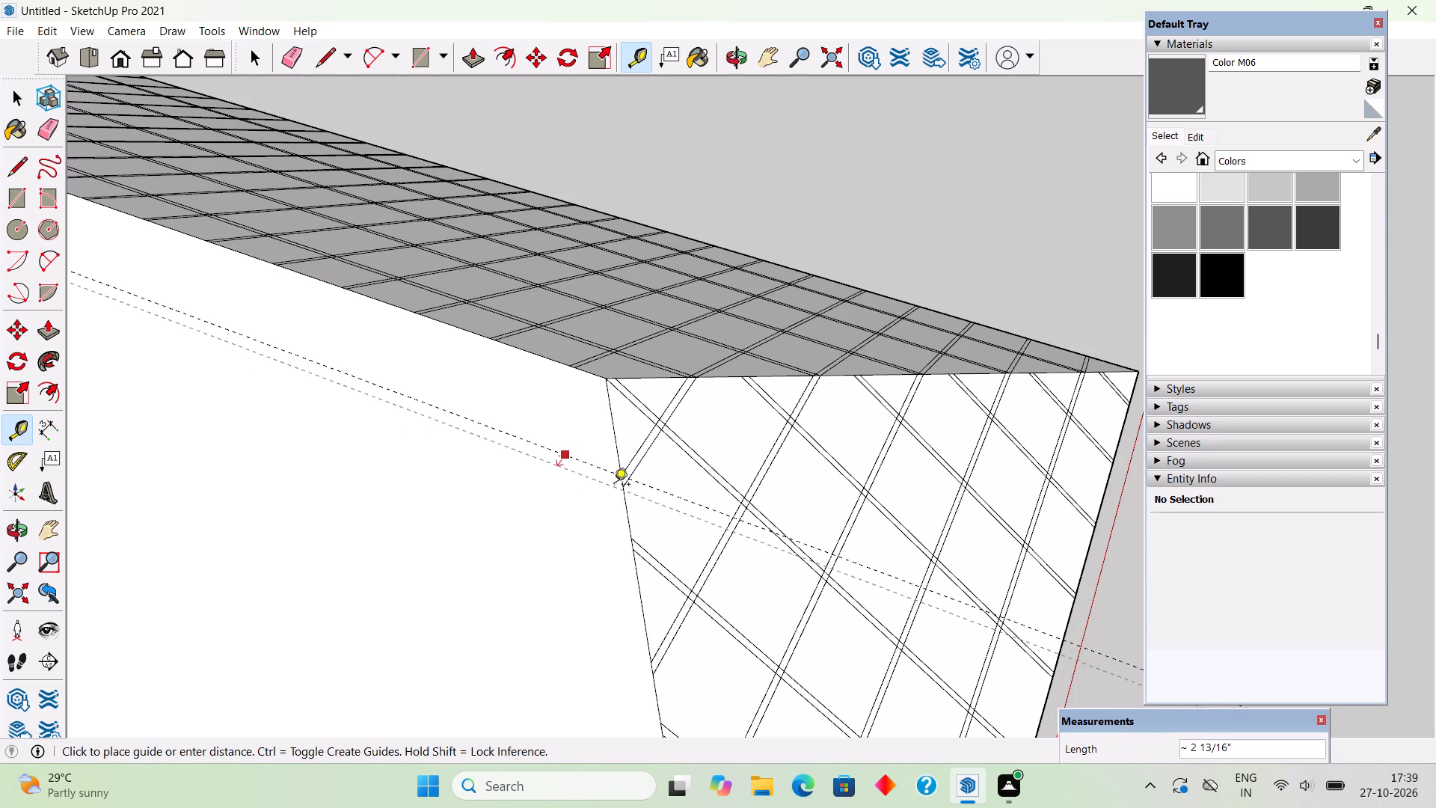
{"action": "scroll", "coordinate": [622, 491], "scroll_direction": "up", "scroll_amount": 1}
{"action": "left_click", "coordinate": [622, 491]}
{"action": "middle_click_drag", "start_coordinate": [619, 564], "coordinate": [496, 317]}
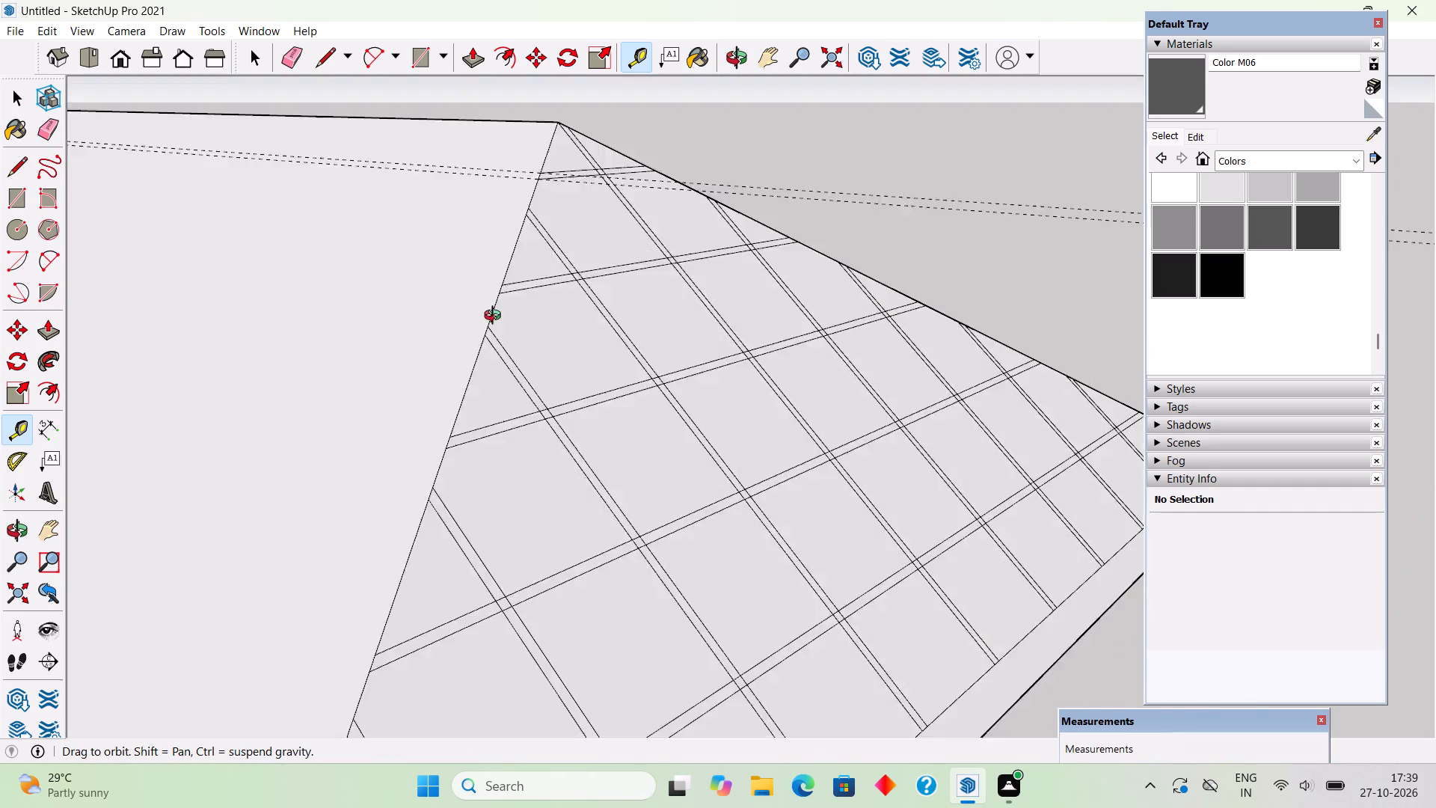
{"action": "middle_click_drag", "start_coordinate": [496, 317], "coordinate": [563, 371]}
Copy the guide pair about 2' 10 1/2" downslope to the next line pair's end on the hip, and array the copy x10.
{"action": "key", "text": "space"}
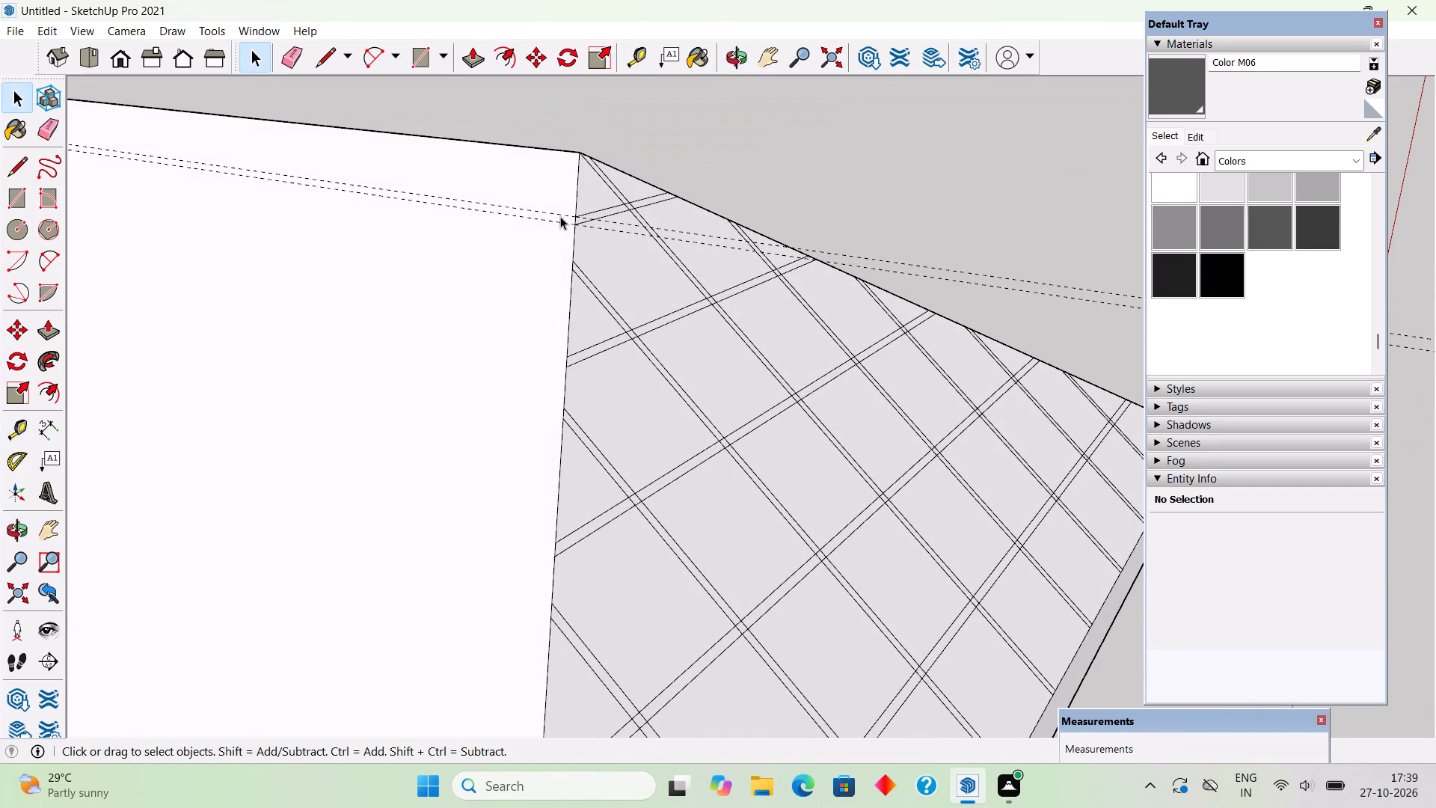
{"action": "left_click", "coordinate": [566, 214]}
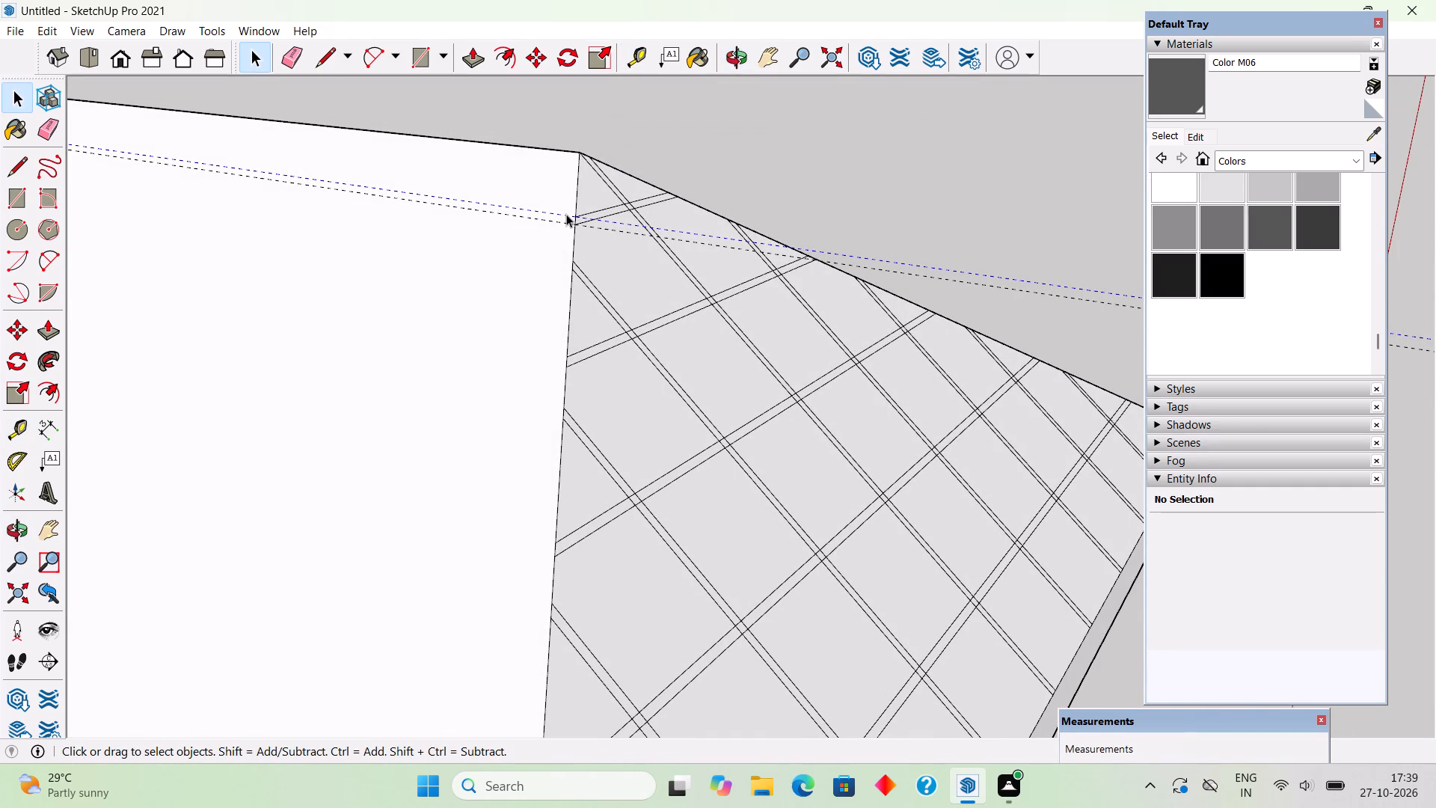
{"action": "left_click", "coordinate": [565, 224], "text": "ctrl"}
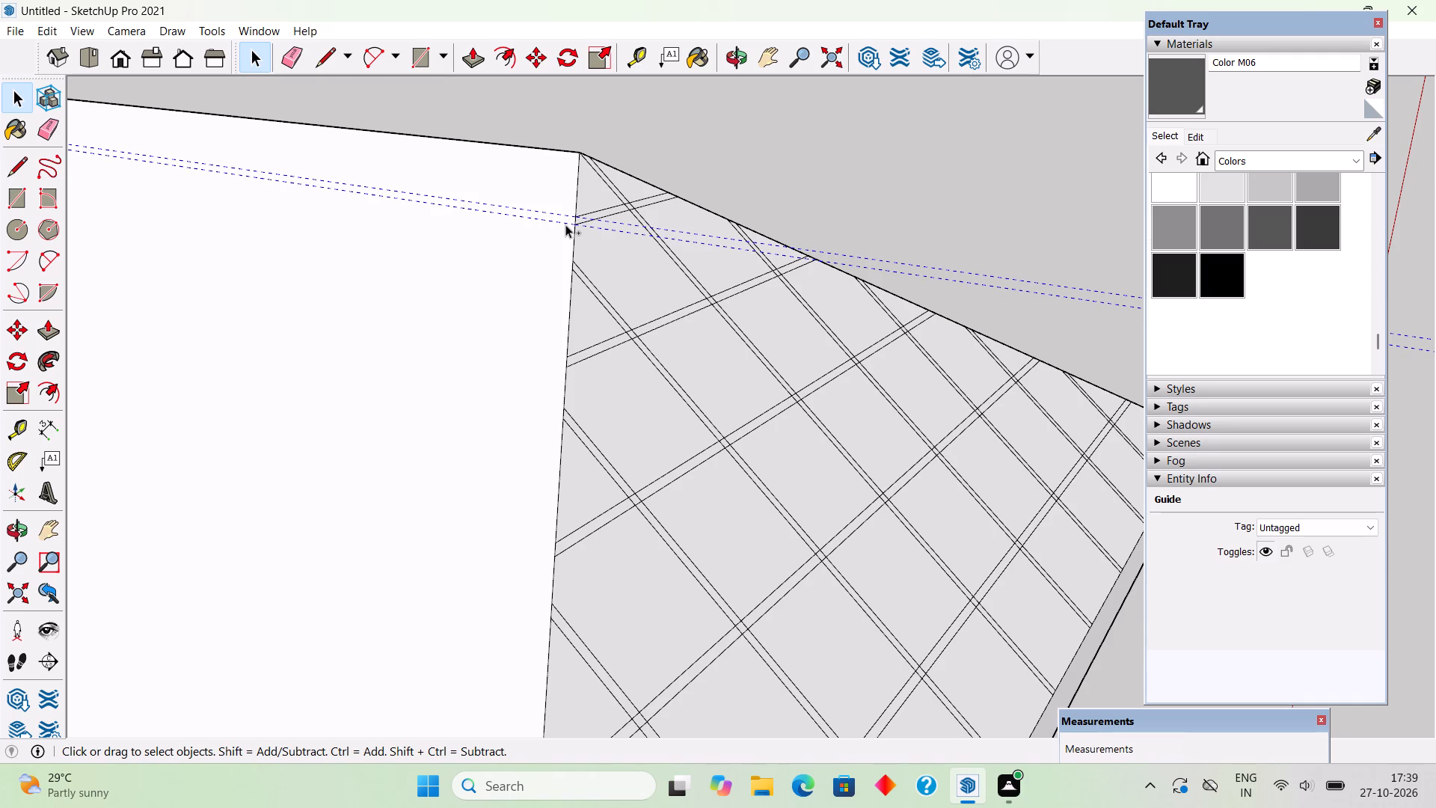
{"action": "key", "text": "m"}
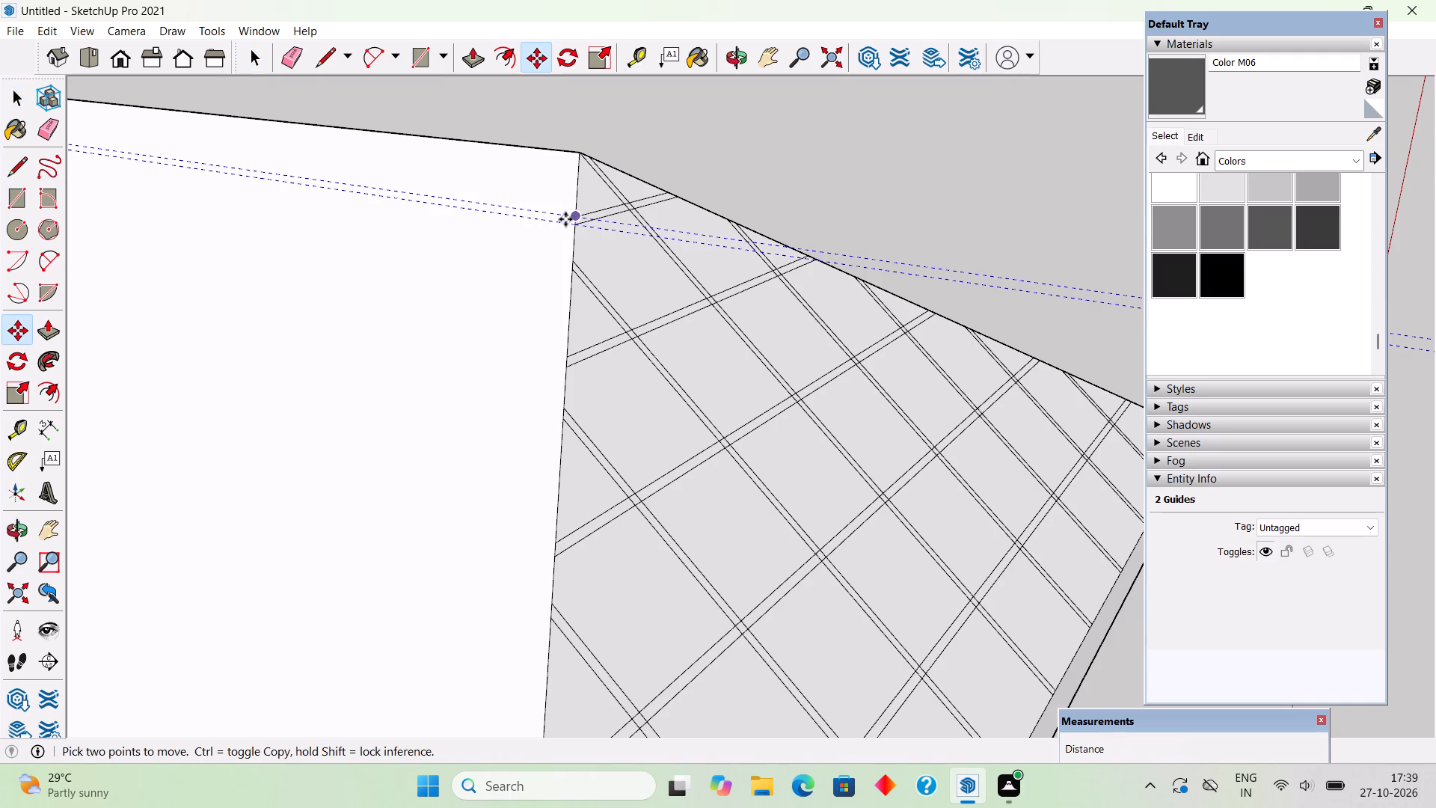
{"action": "left_click", "coordinate": [565, 225]}
{"action": "scroll", "coordinate": [577, 297], "scroll_direction": "up", "scroll_amount": 5}
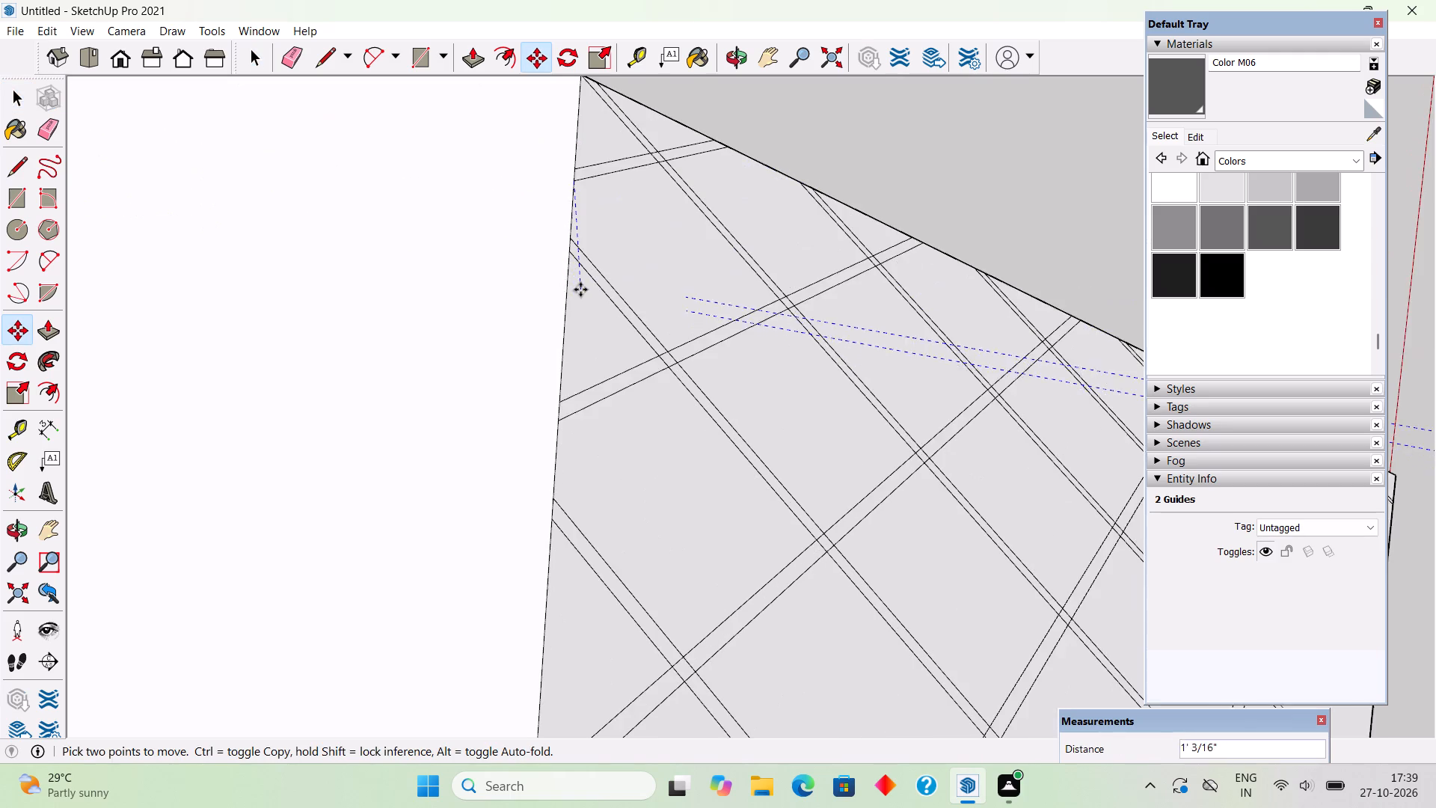
{"action": "scroll", "coordinate": [577, 285], "scroll_direction": "up", "scroll_amount": 3}
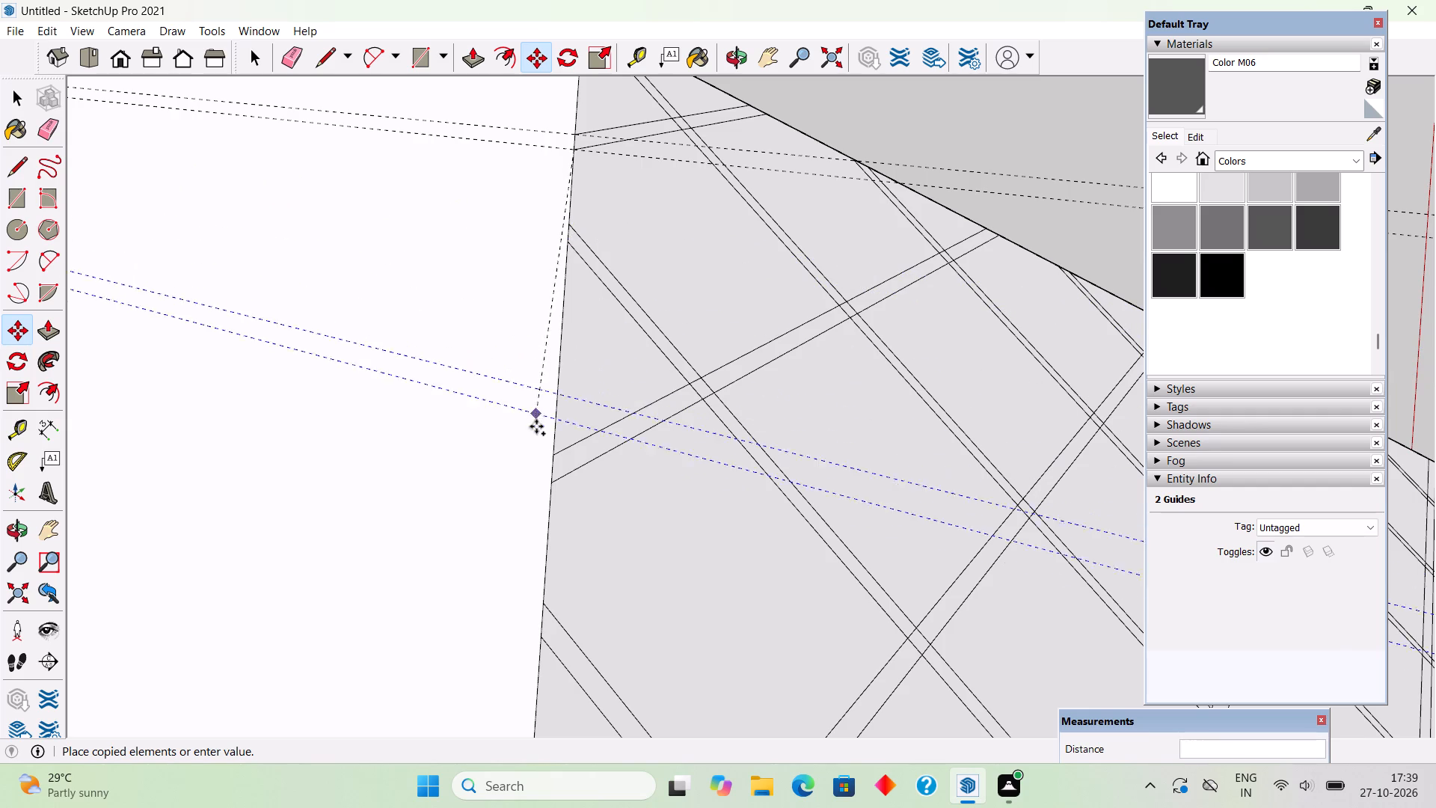
{"action": "left_click", "coordinate": [553, 486]}
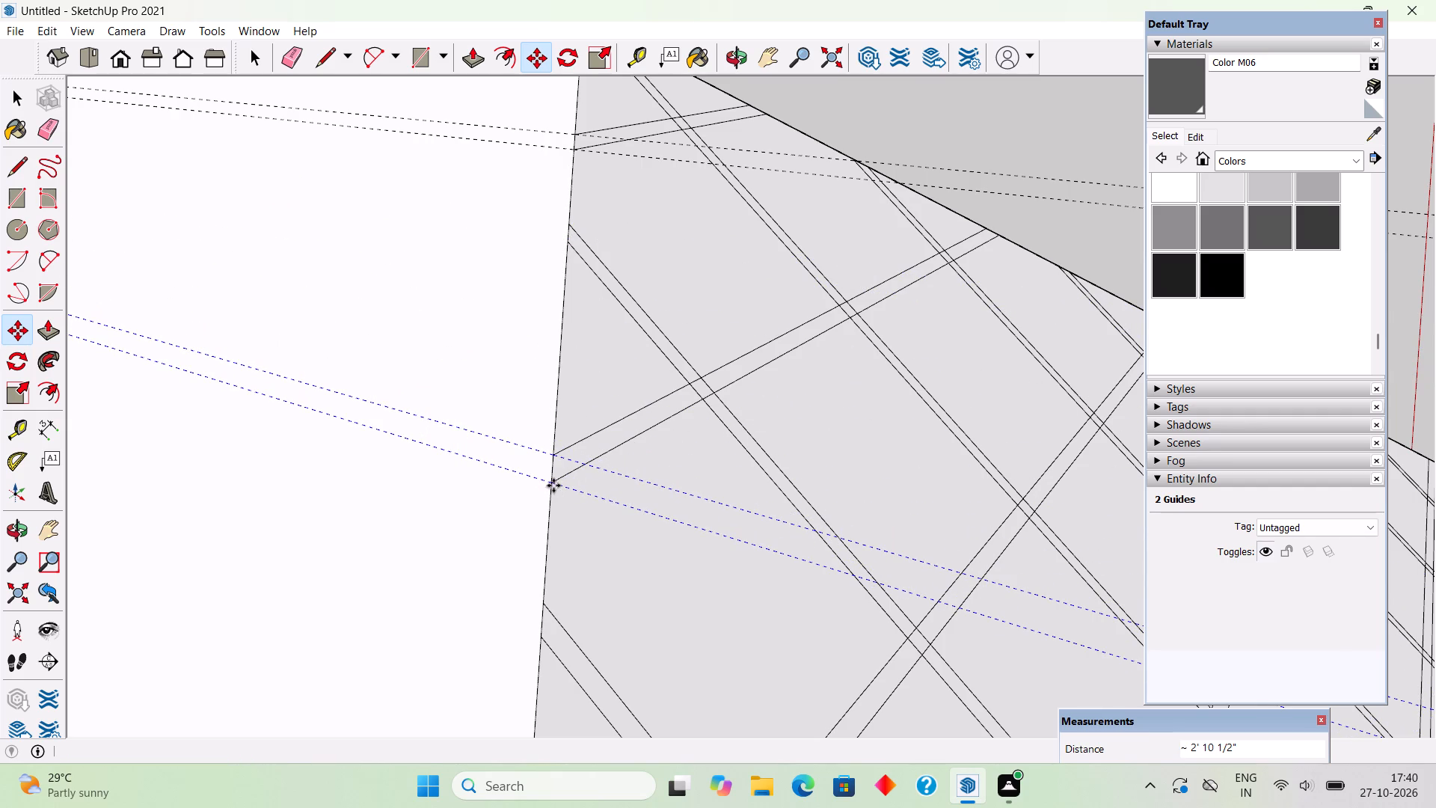
{"action": "scroll", "coordinate": [583, 389], "scroll_direction": "down", "scroll_amount": 4}
{"action": "scroll", "coordinate": [599, 327], "scroll_direction": "down", "scroll_amount": 13}
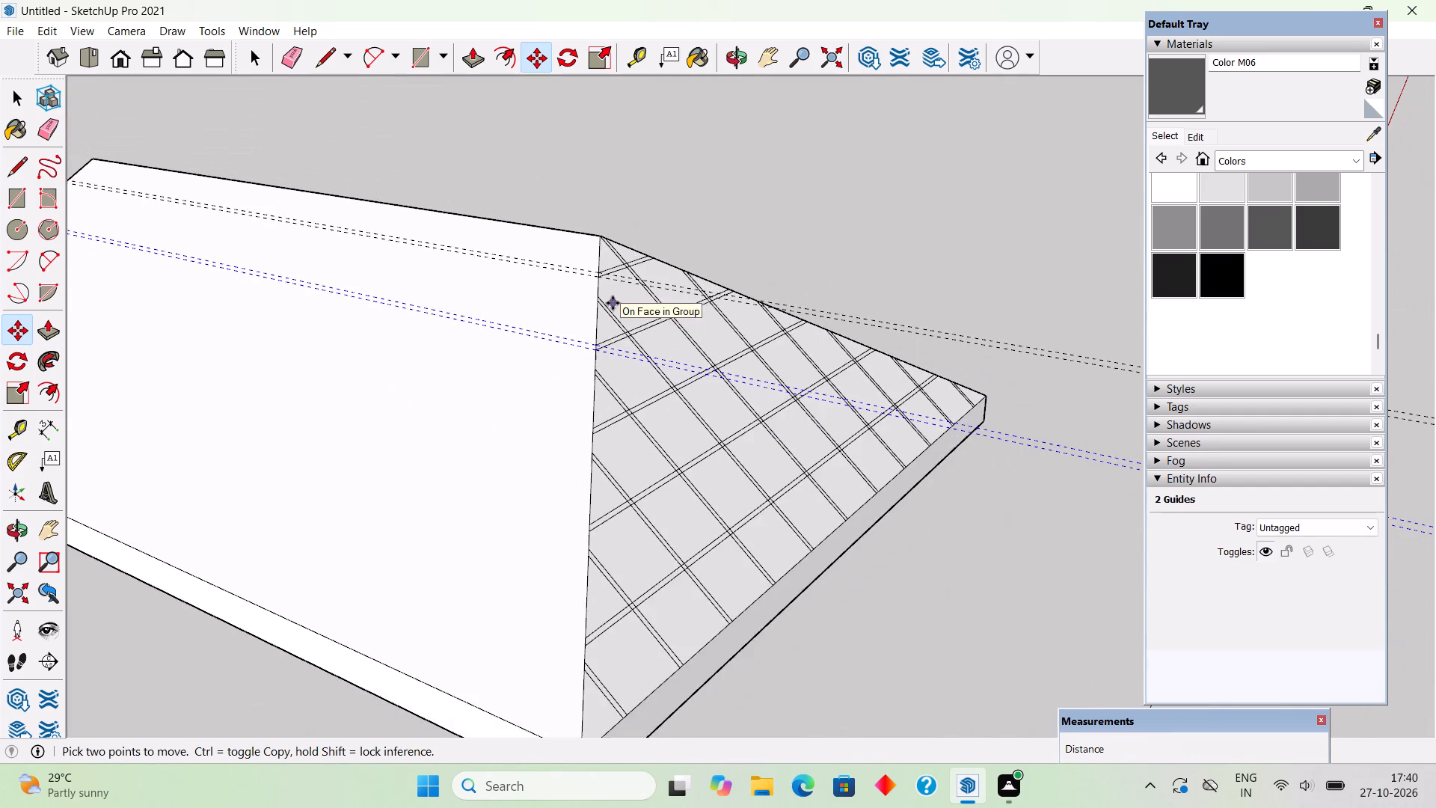
{"action": "scroll", "coordinate": [613, 303], "scroll_direction": "down", "scroll_amount": 2}
{"action": "key", "text": "x"}
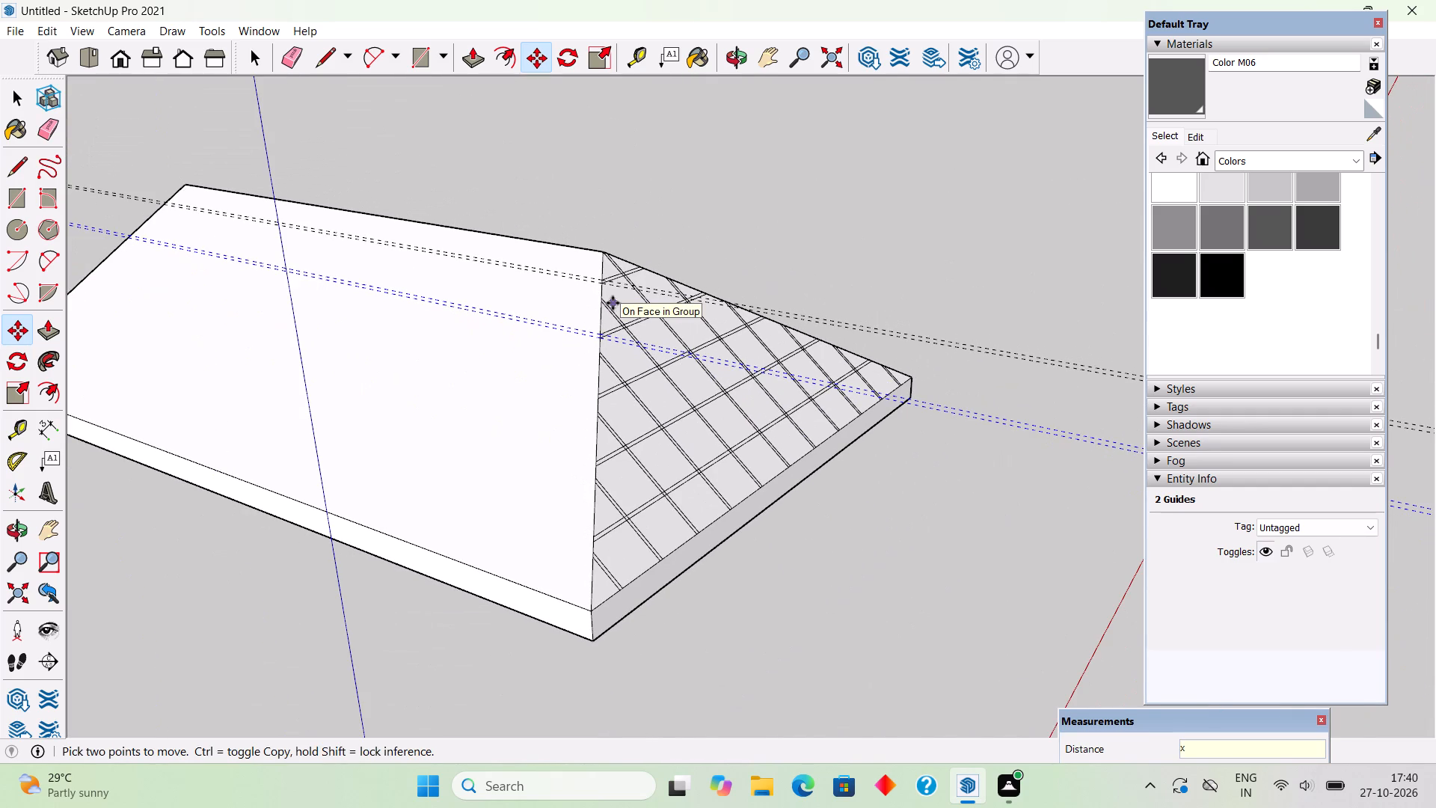
{"action": "type", "text": "10"}
{"action": "key", "text": "Return"}
Delete the surplus guide pairs lying beyond the eave of the blank long slope.
{"action": "key", "text": "space"}
{"action": "scroll", "coordinate": [610, 311], "scroll_direction": "down", "scroll_amount": 3}
{"action": "scroll", "coordinate": [613, 474], "scroll_direction": "down", "scroll_amount": 9}
{"action": "left_click_drag", "start_coordinate": [639, 643], "coordinate": [619, 498]}
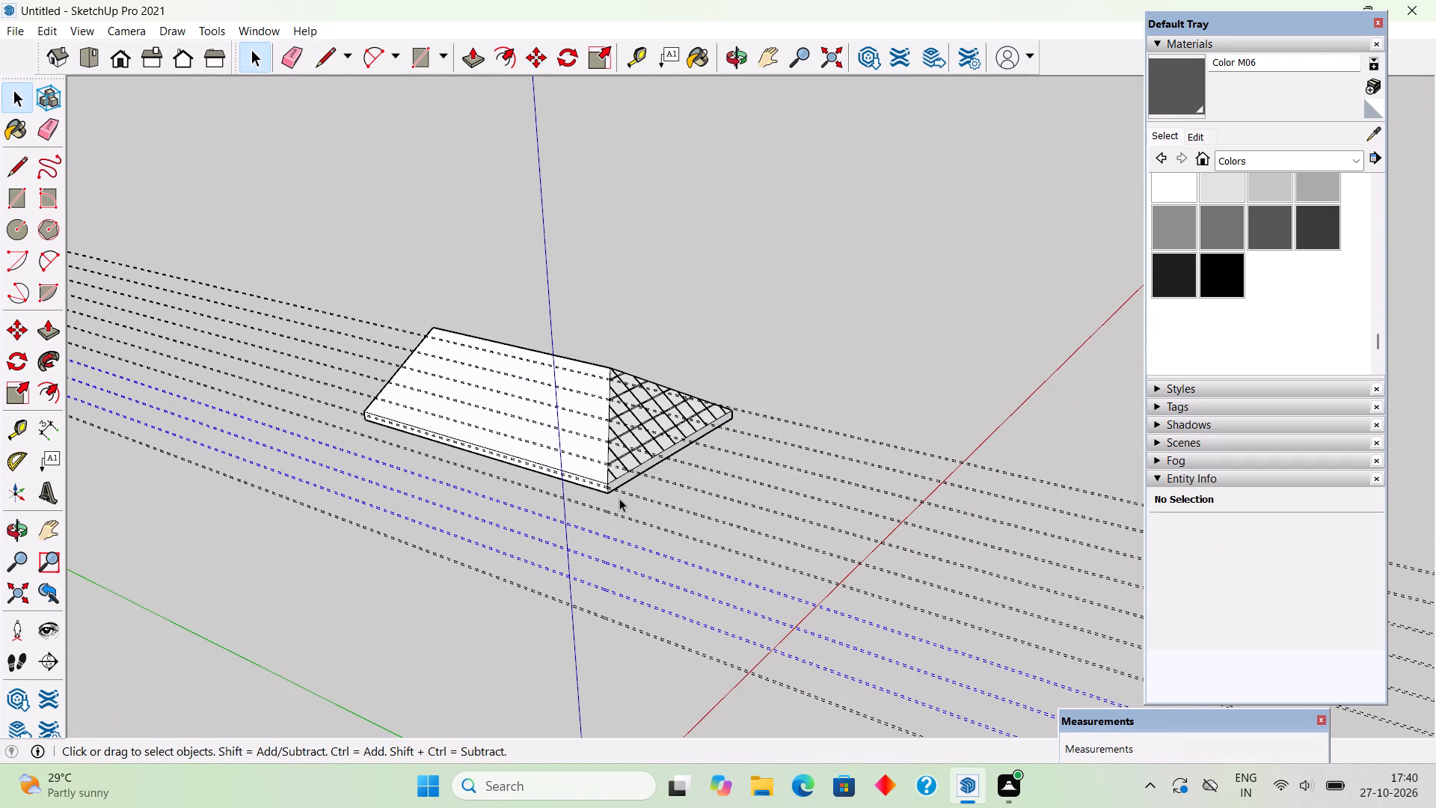
{"action": "key", "text": "Delete"}
{"action": "left_click_drag", "start_coordinate": [628, 666], "coordinate": [613, 559]}
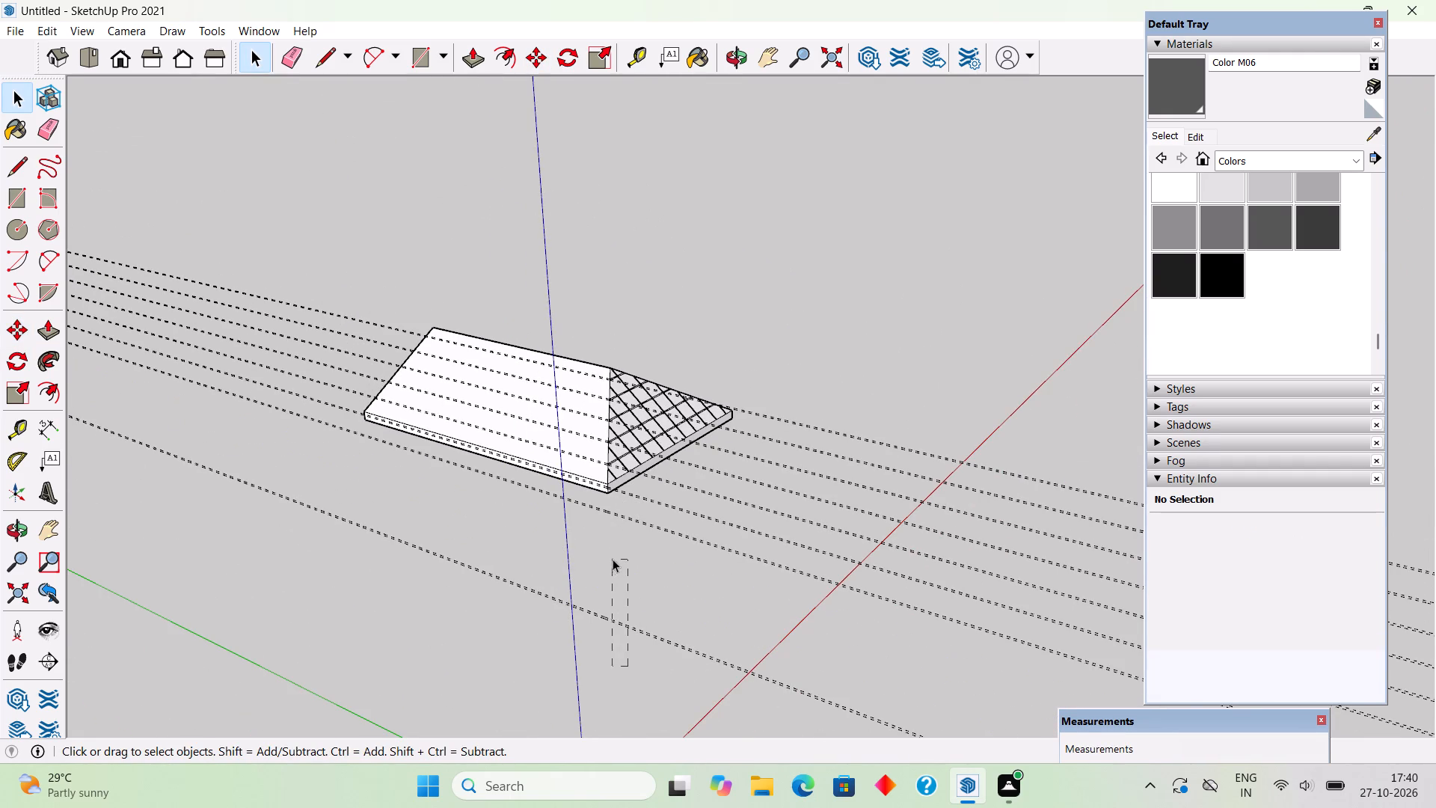
{"action": "key", "text": "Delete"}
{"action": "left_click", "coordinate": [649, 521]}
{"action": "left_click_drag", "start_coordinate": [649, 521], "coordinate": [652, 523]}
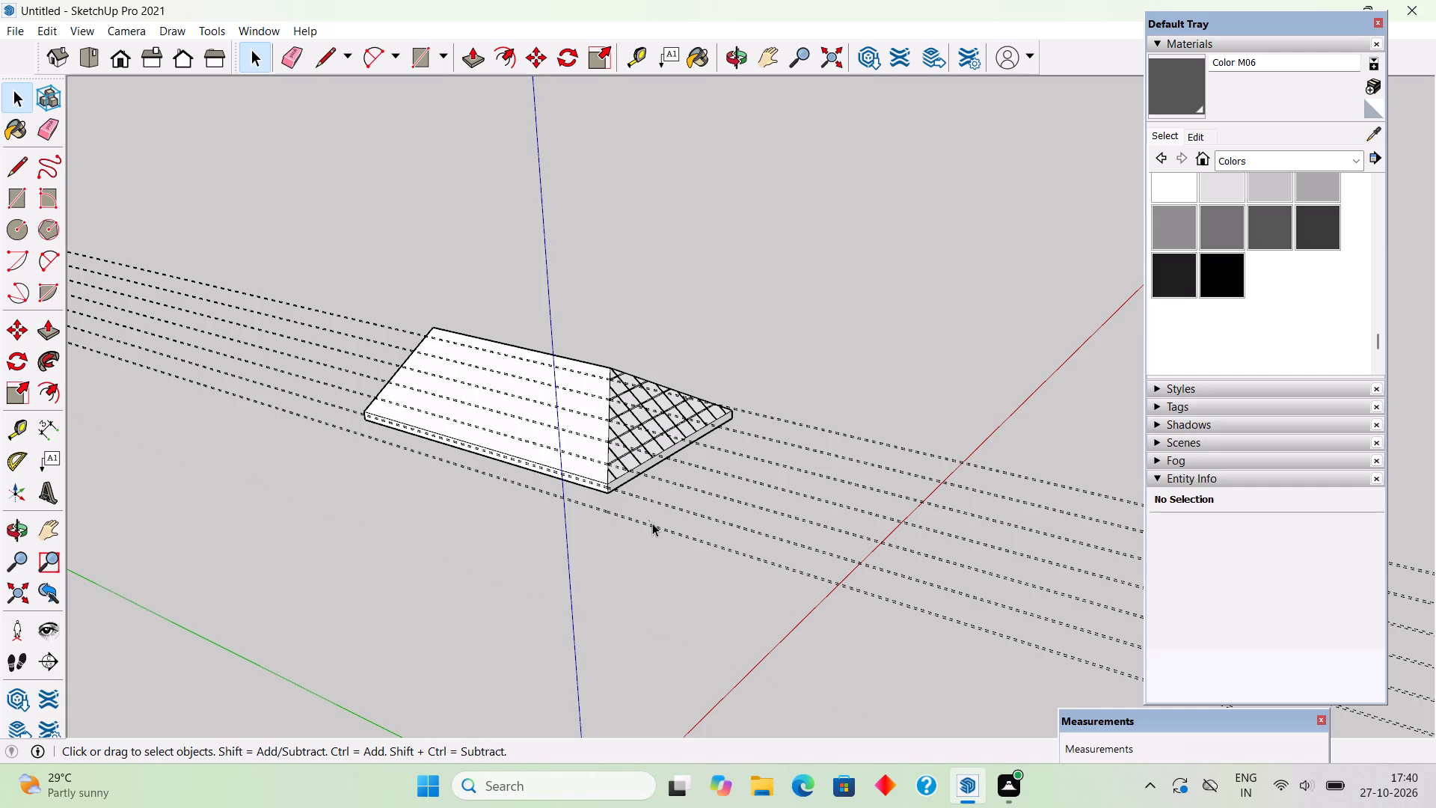
{"action": "left_click_drag", "start_coordinate": [652, 523], "coordinate": [652, 541]}
{"action": "left_click_drag", "start_coordinate": [668, 529], "coordinate": [634, 510]}
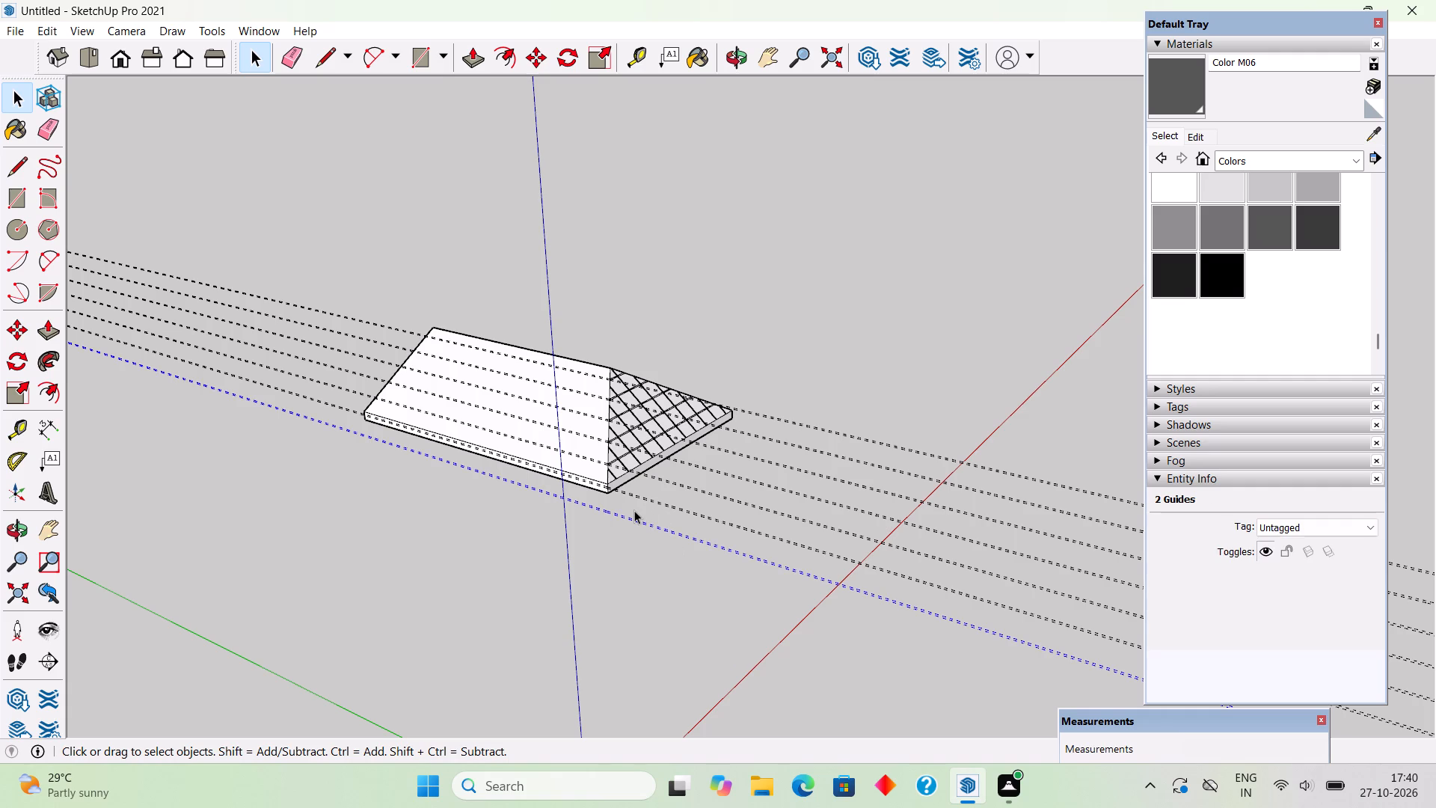
{"action": "key", "text": "Delete"}
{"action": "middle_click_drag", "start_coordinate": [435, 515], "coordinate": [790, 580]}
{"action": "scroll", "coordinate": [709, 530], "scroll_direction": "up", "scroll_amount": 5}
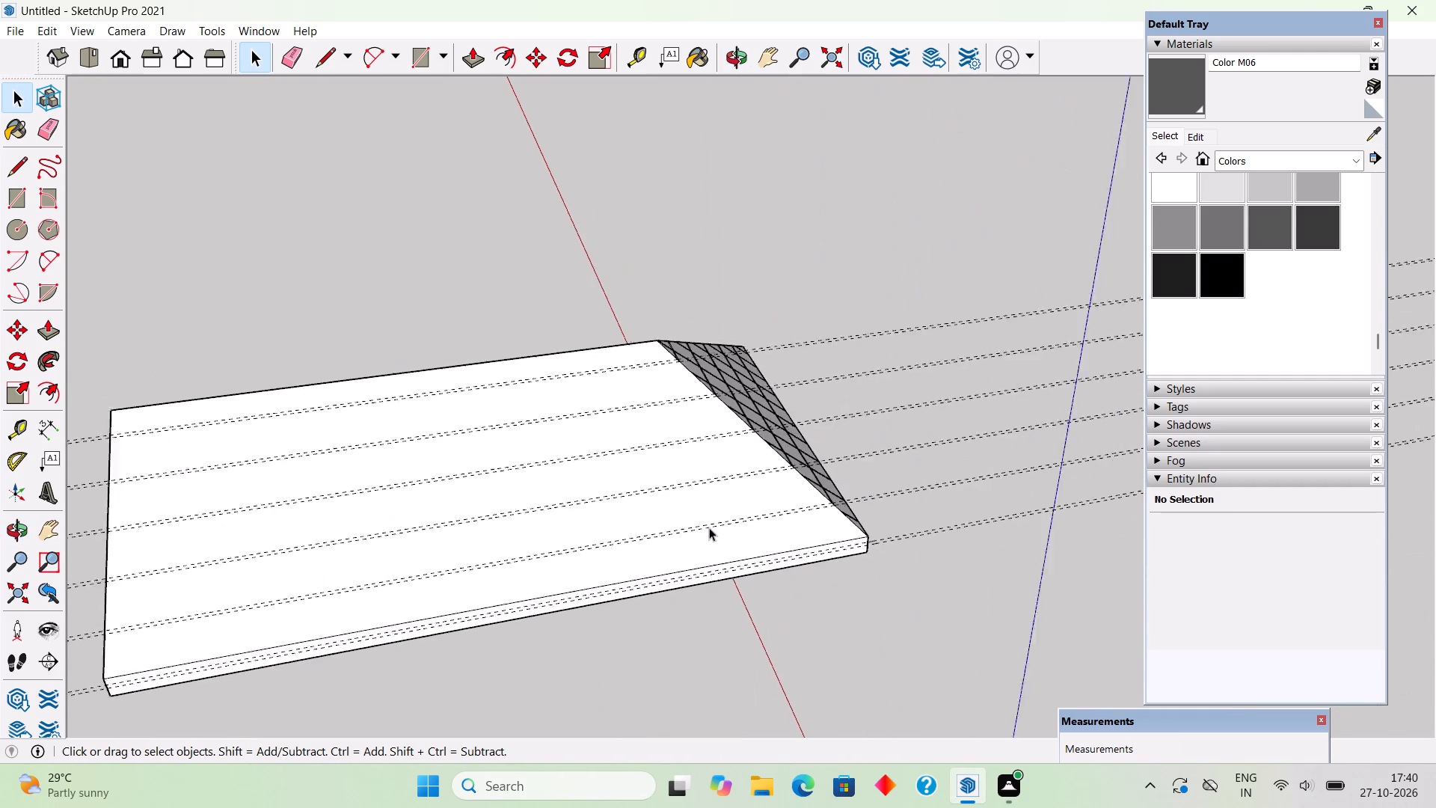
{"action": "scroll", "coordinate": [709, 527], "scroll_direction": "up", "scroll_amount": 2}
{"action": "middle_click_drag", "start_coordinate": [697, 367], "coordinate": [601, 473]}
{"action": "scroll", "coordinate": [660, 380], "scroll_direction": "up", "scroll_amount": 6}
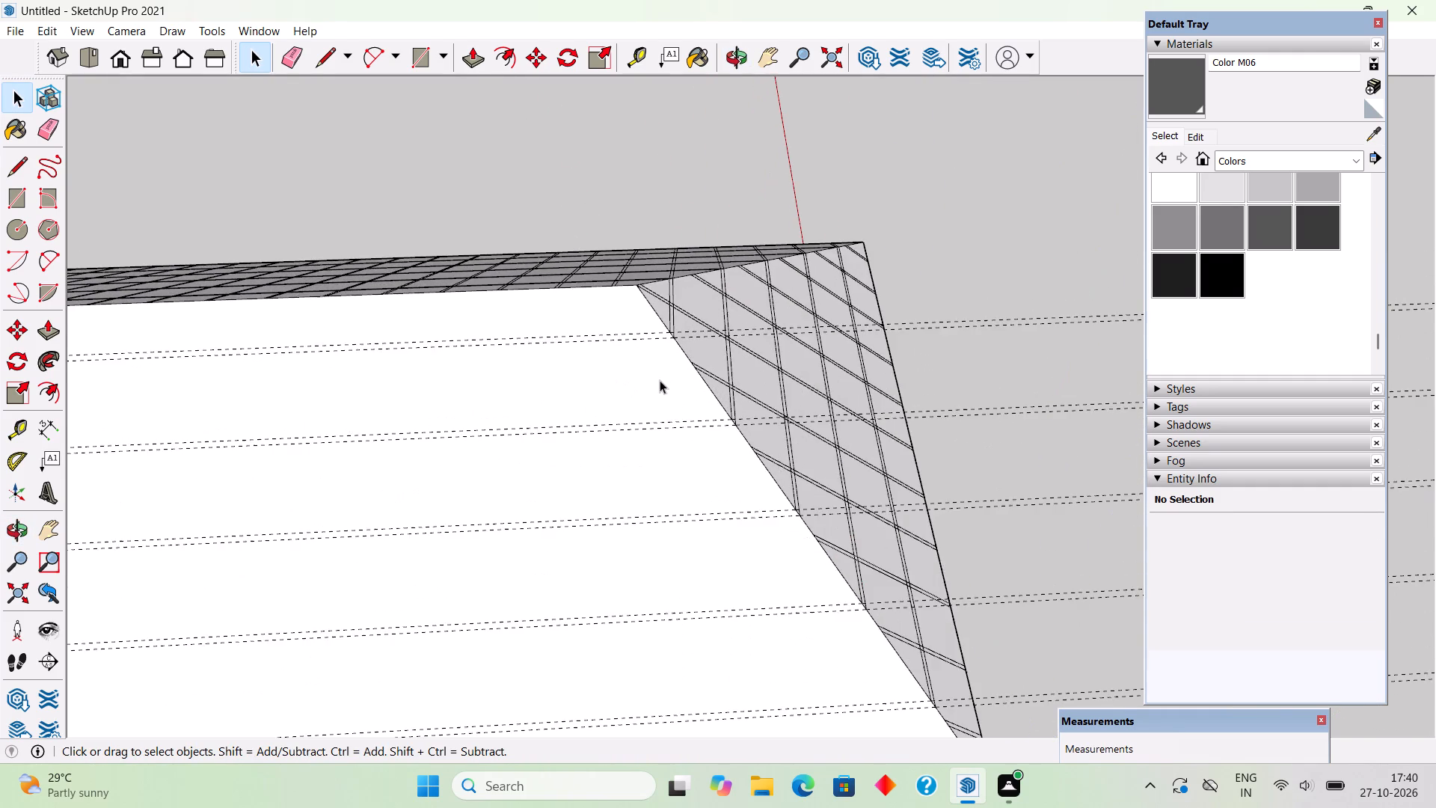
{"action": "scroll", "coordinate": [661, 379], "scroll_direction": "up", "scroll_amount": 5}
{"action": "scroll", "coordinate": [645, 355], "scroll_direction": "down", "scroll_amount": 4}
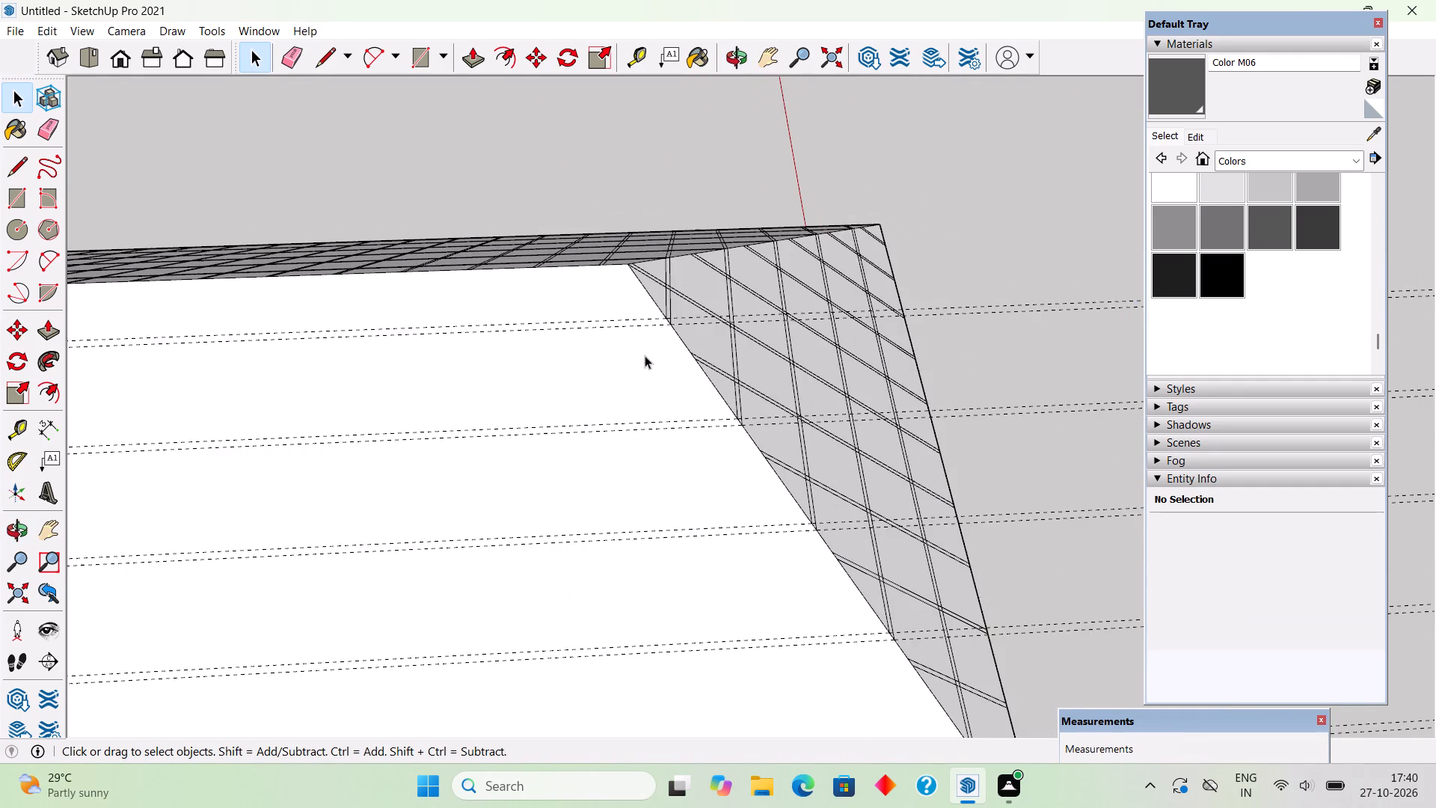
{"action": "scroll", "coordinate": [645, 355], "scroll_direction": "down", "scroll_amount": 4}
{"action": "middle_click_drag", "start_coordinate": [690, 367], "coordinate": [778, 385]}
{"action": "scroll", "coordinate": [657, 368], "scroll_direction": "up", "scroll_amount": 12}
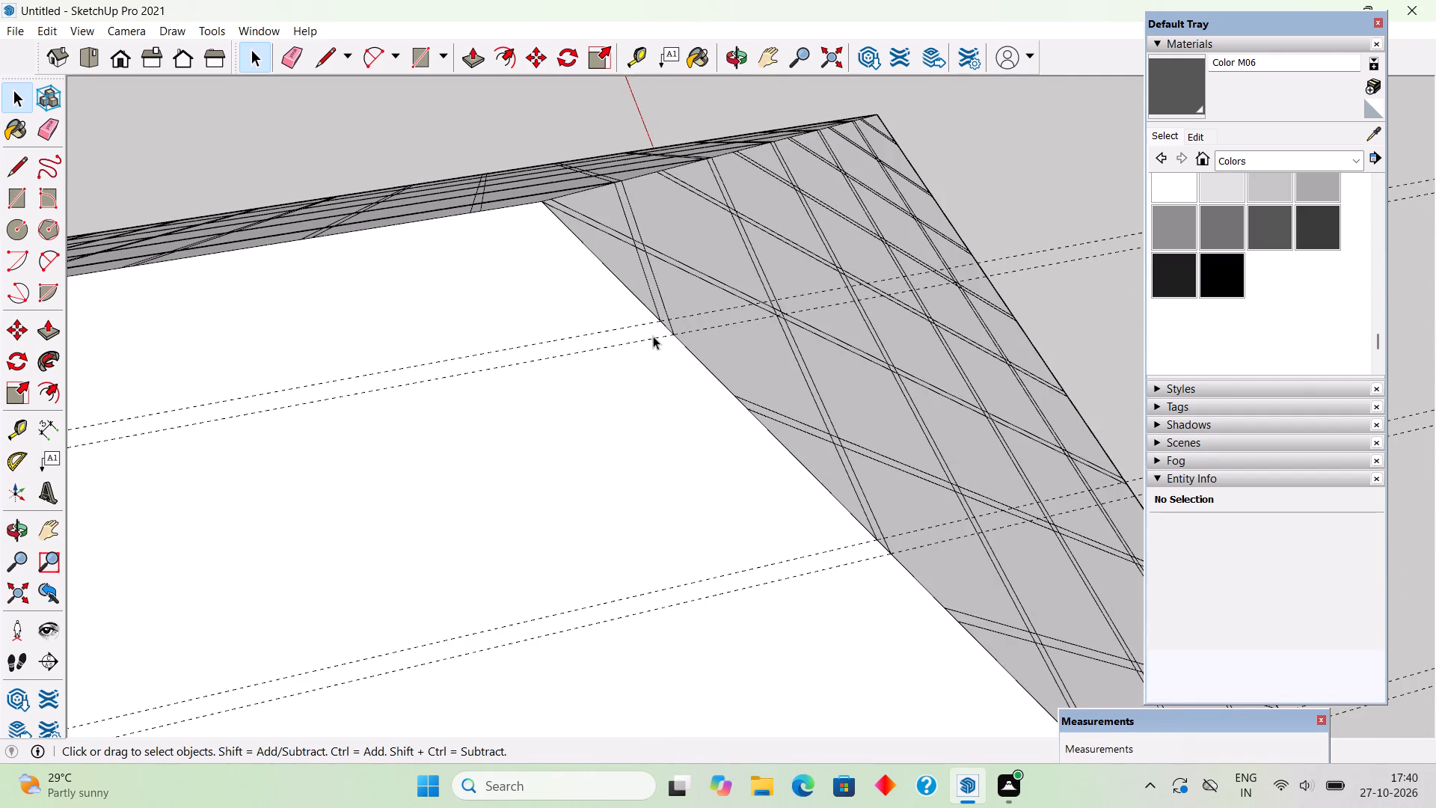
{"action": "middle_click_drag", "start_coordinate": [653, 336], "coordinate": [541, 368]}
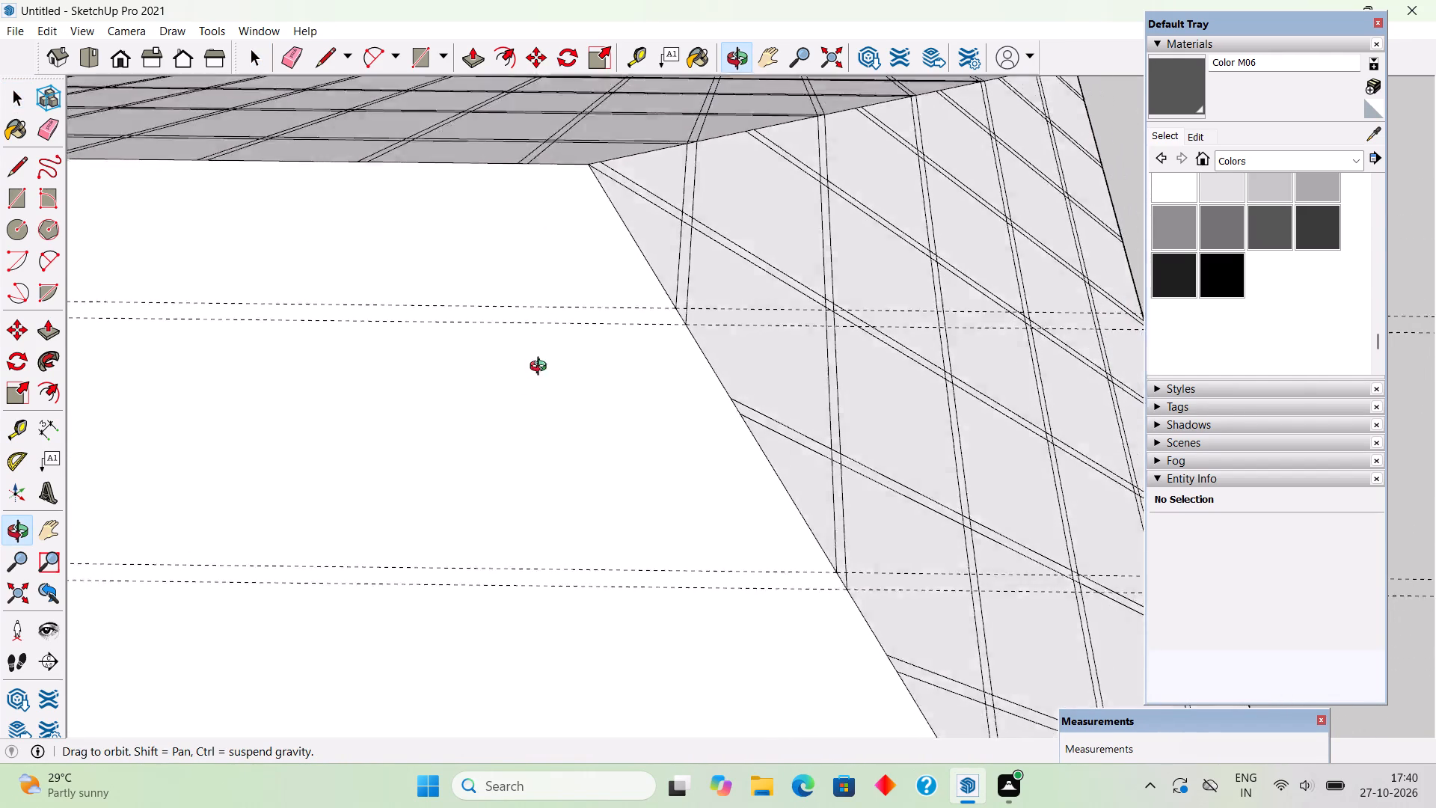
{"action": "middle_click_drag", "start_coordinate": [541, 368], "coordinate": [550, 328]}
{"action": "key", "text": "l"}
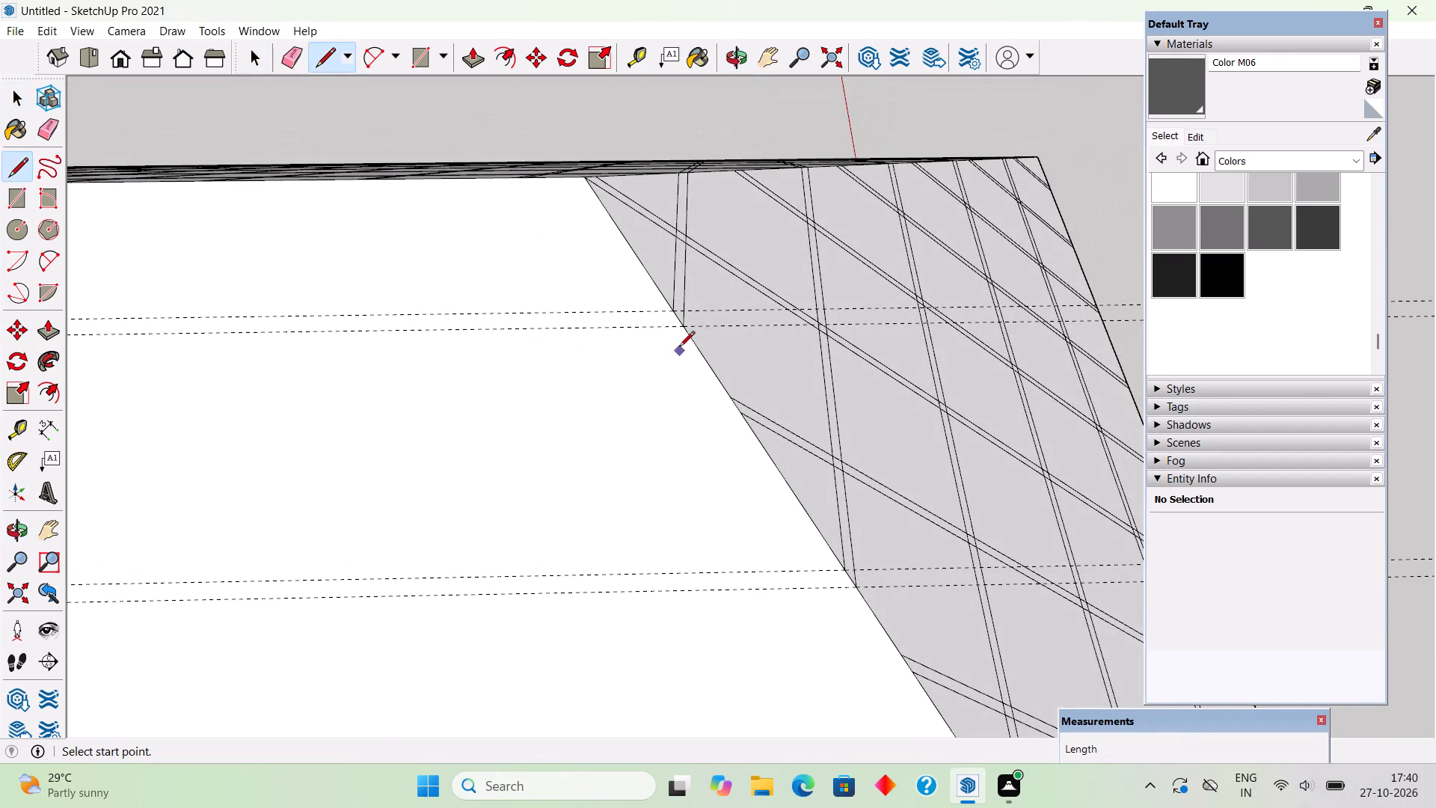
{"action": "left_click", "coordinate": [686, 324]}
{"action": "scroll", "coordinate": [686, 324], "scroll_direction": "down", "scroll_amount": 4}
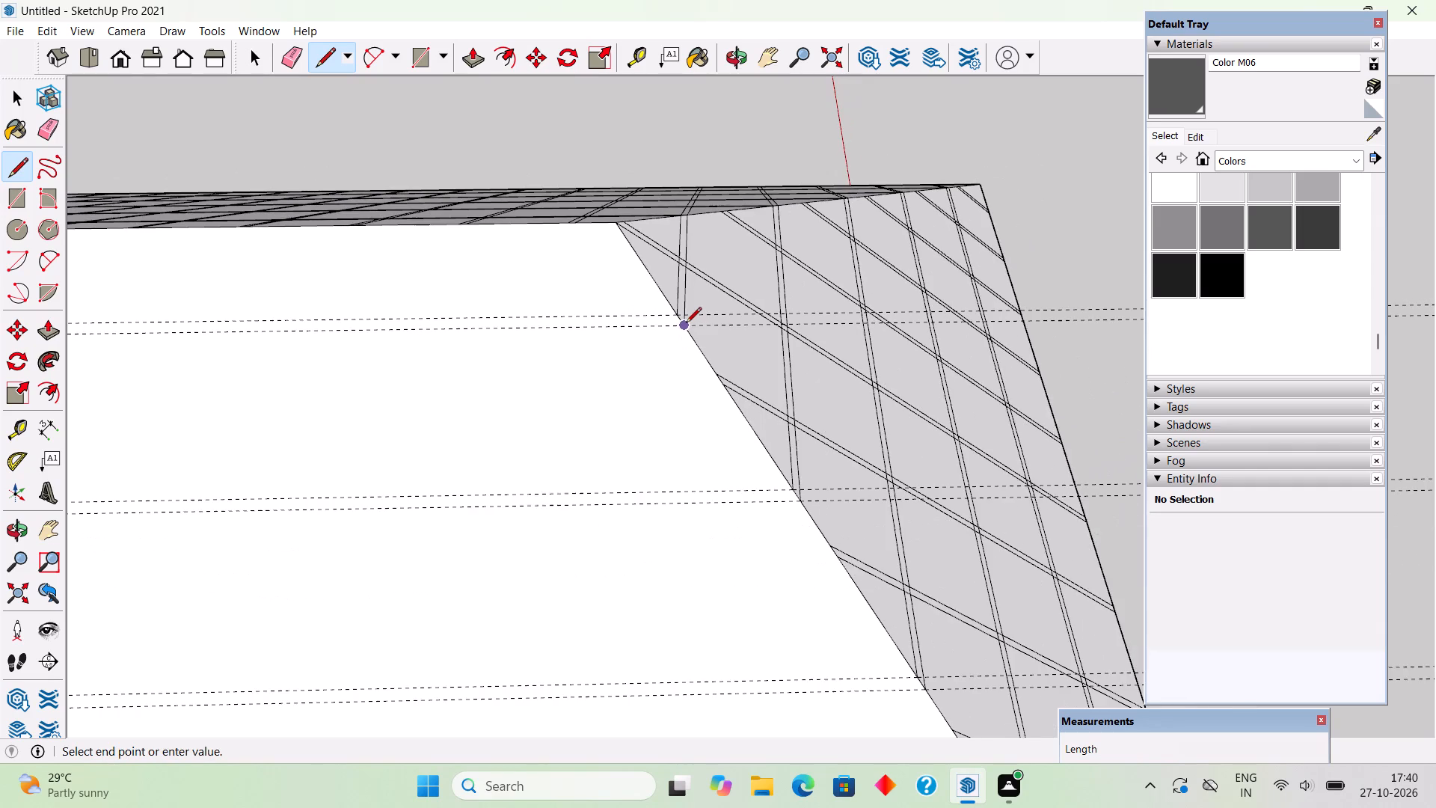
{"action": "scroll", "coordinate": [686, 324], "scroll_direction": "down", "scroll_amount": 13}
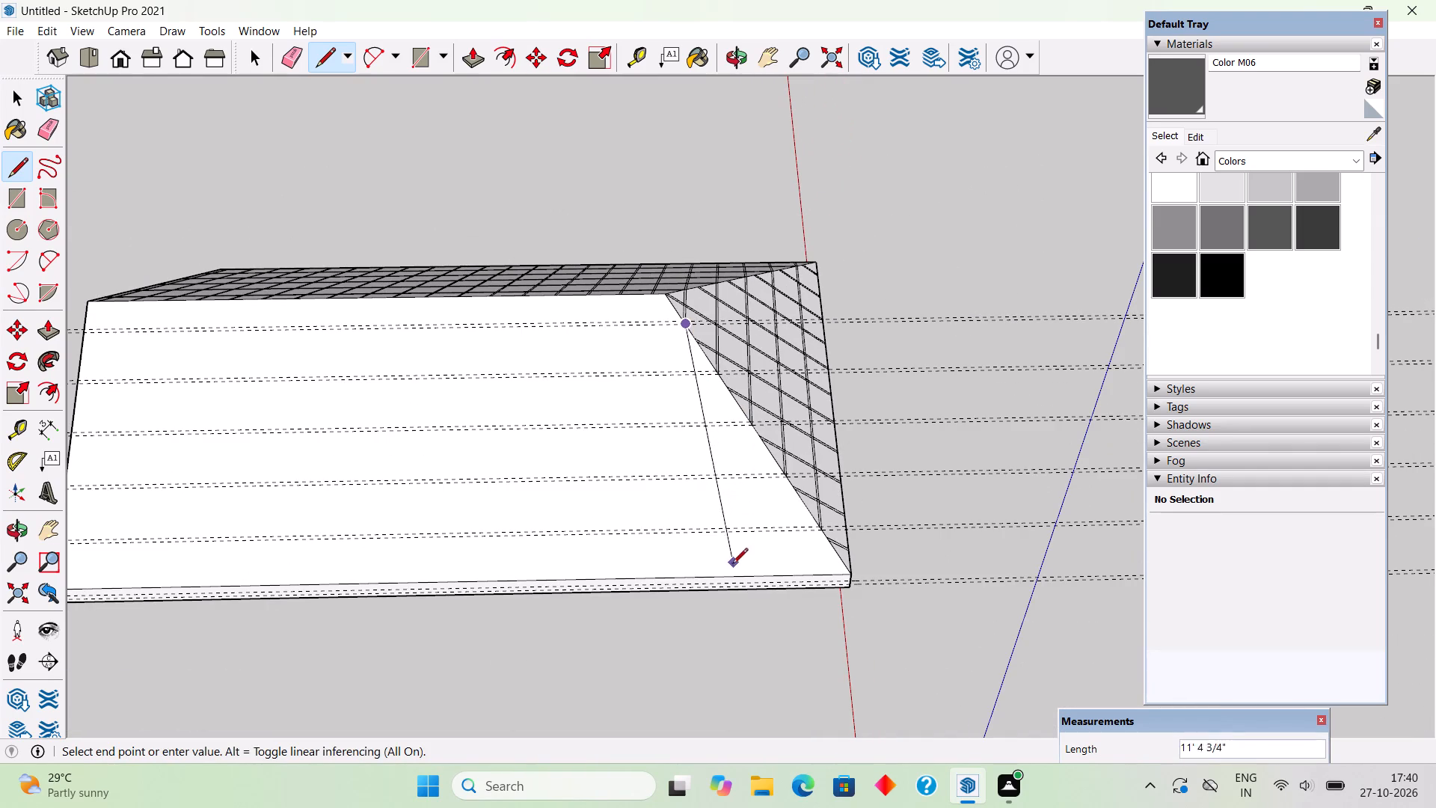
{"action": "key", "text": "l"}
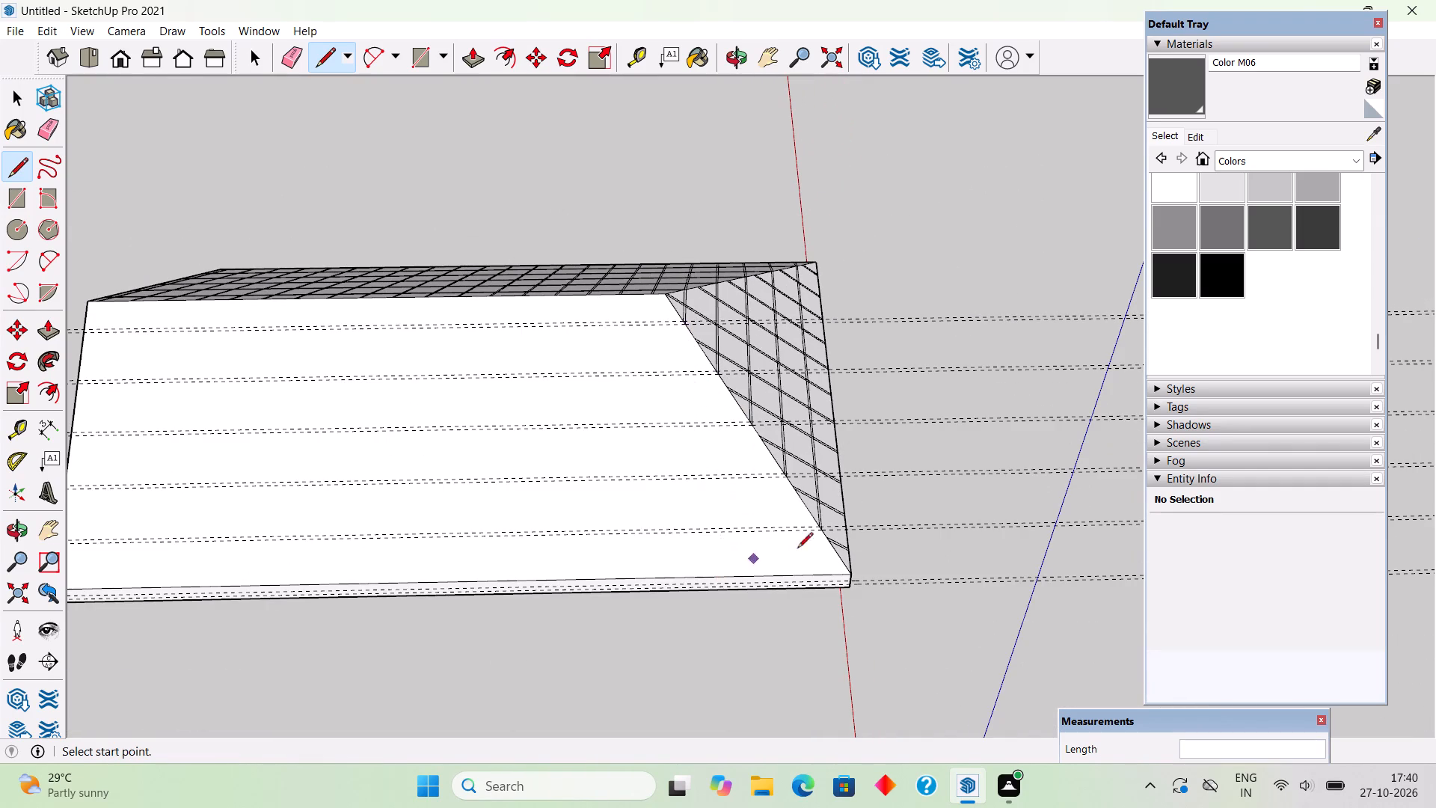
Draw a downslope line about 2' long from the hip at the lowest guide pair on the slope to the eave edge.
{"action": "scroll", "coordinate": [862, 545], "scroll_direction": "up", "scroll_amount": 9}
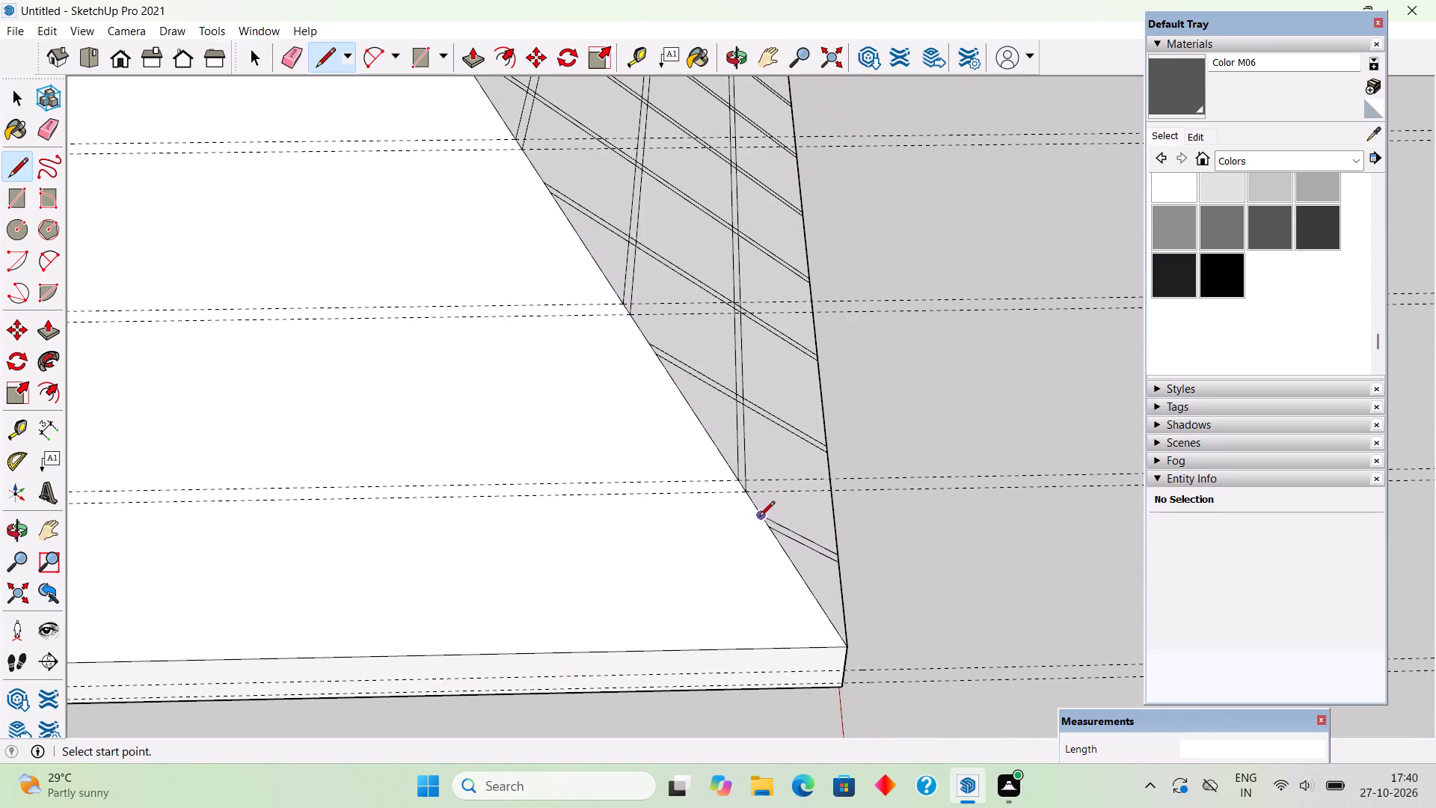
{"action": "left_click", "coordinate": [743, 491]}
{"action": "left_click", "coordinate": [748, 649]}
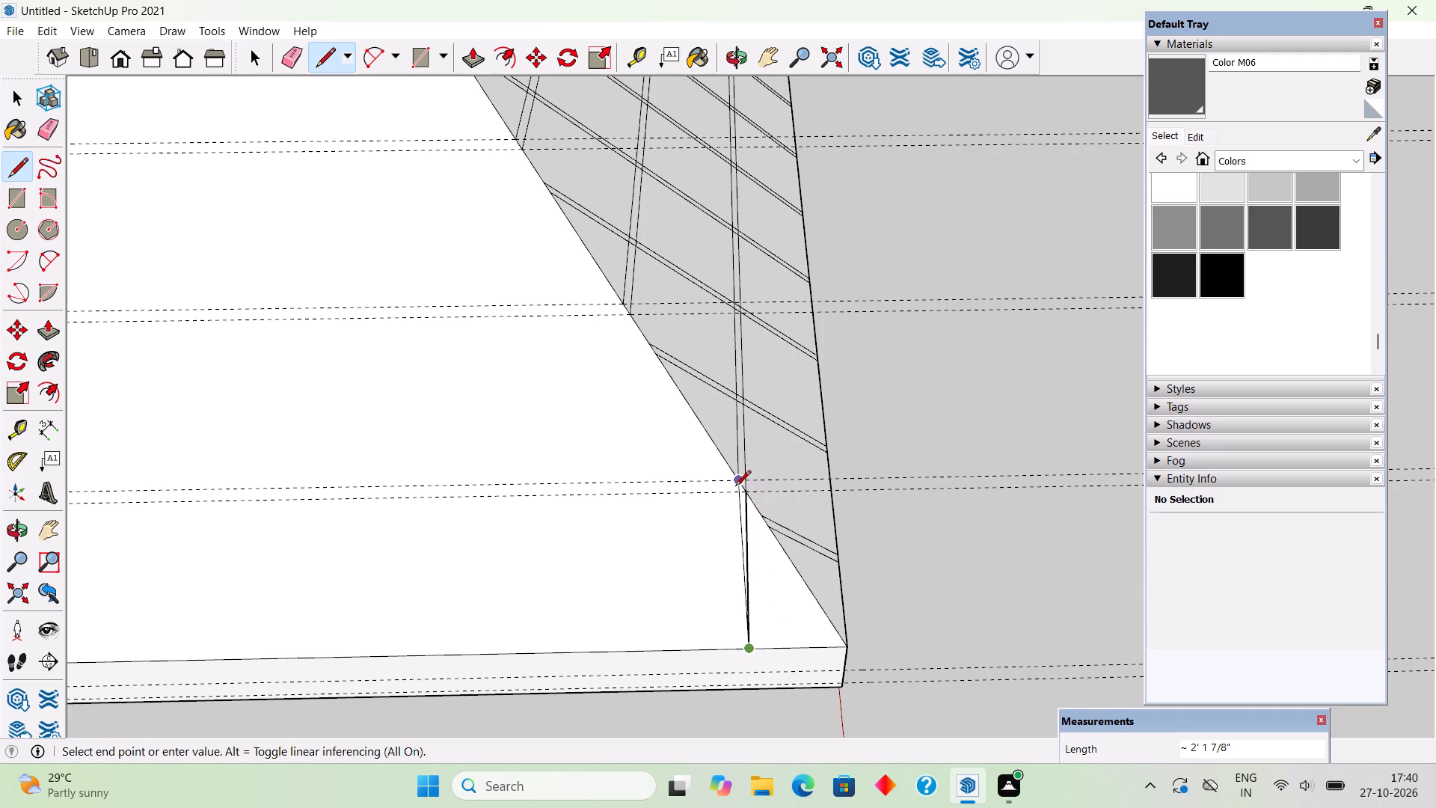
Place two downslope guides on the blank long slope, one along the drawn line and one about 1 1/8" away through the upper guide's hip intersection.
{"action": "key", "text": "t"}
{"action": "scroll", "coordinate": [750, 525], "scroll_direction": "up", "scroll_amount": 4}
{"action": "double_click", "coordinate": [740, 533]}
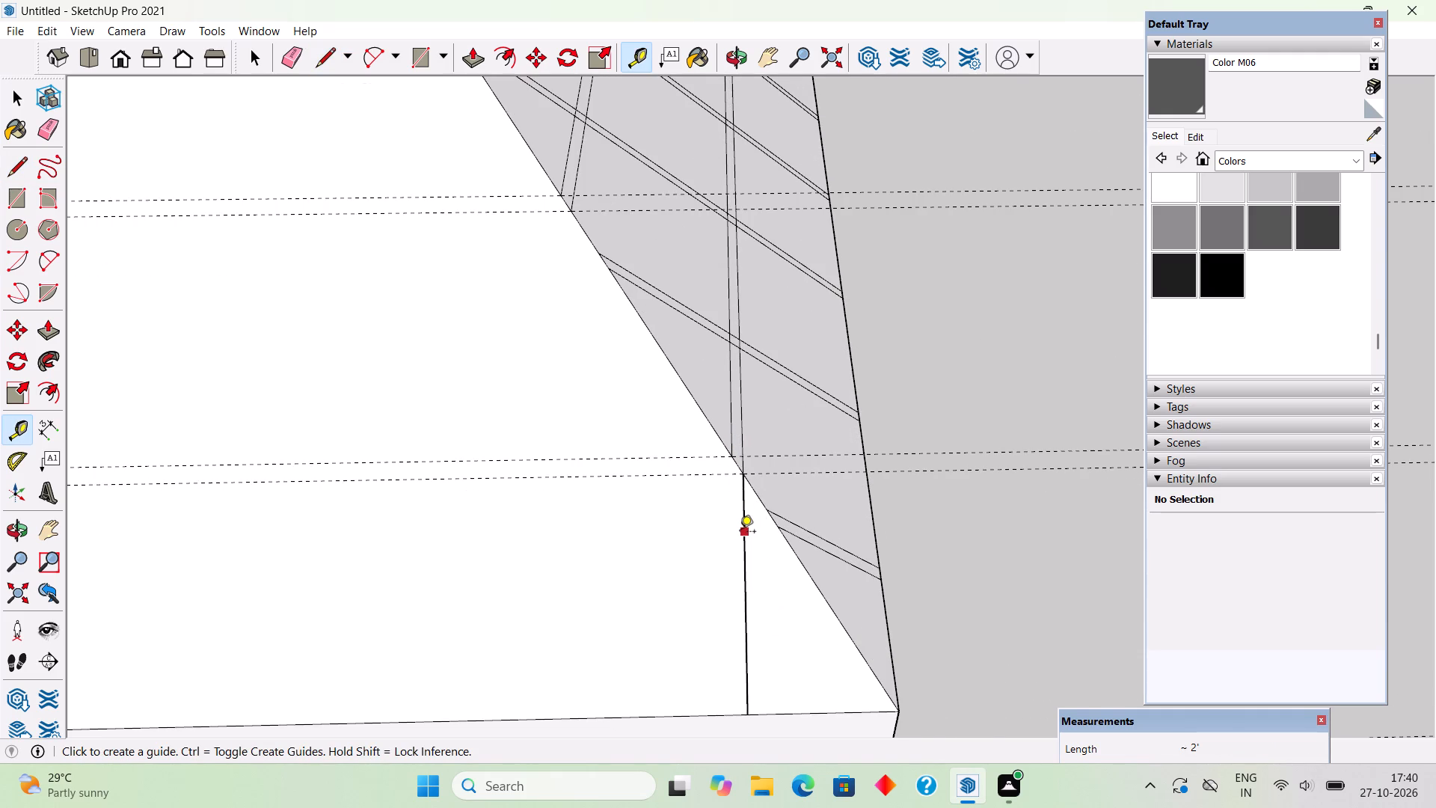
{"action": "scroll", "coordinate": [740, 533], "scroll_direction": "up", "scroll_amount": 5}
{"action": "left_click", "coordinate": [740, 533]}
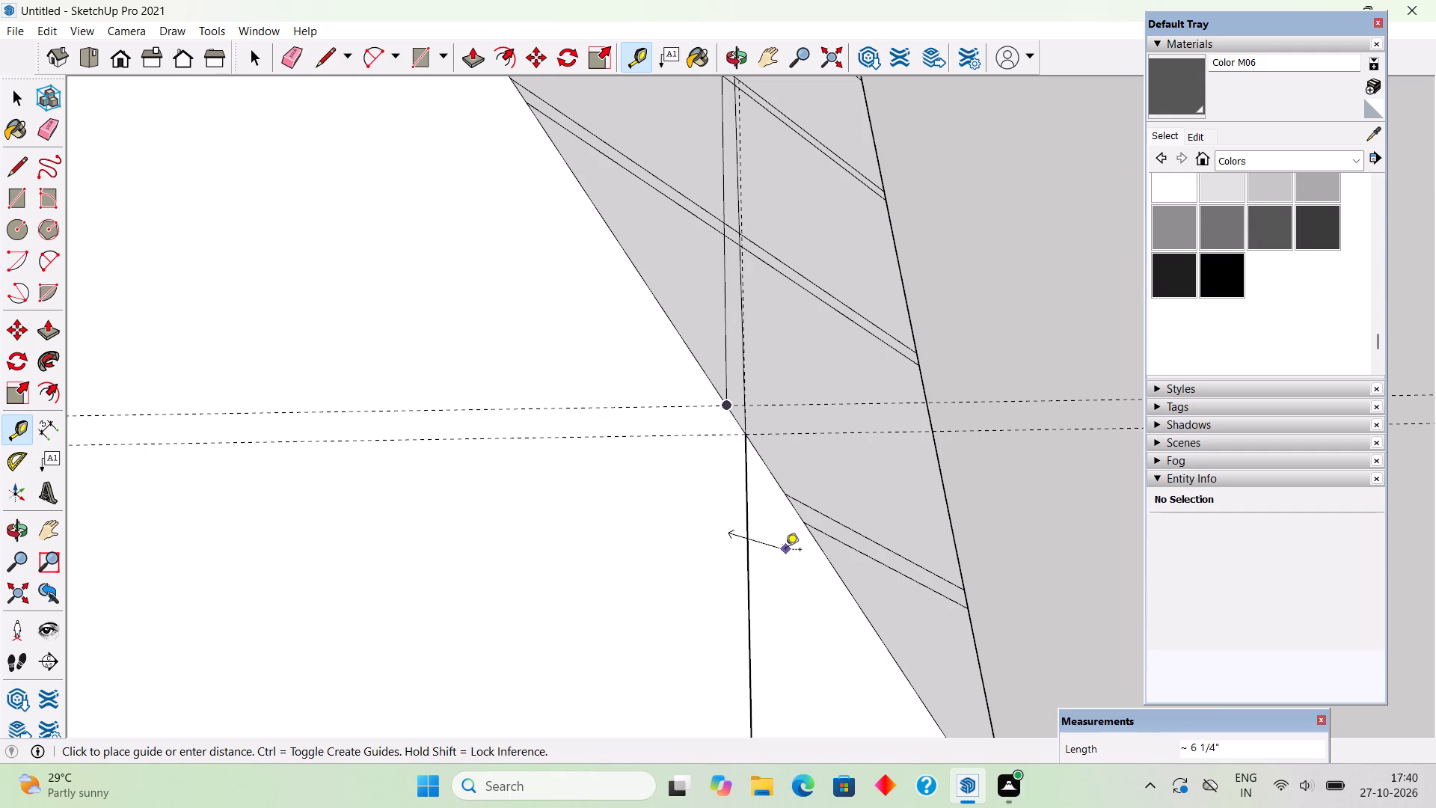
{"action": "key", "text": "space"}
{"action": "type", "text": "t"}
{"action": "left_click", "coordinate": [752, 589]}
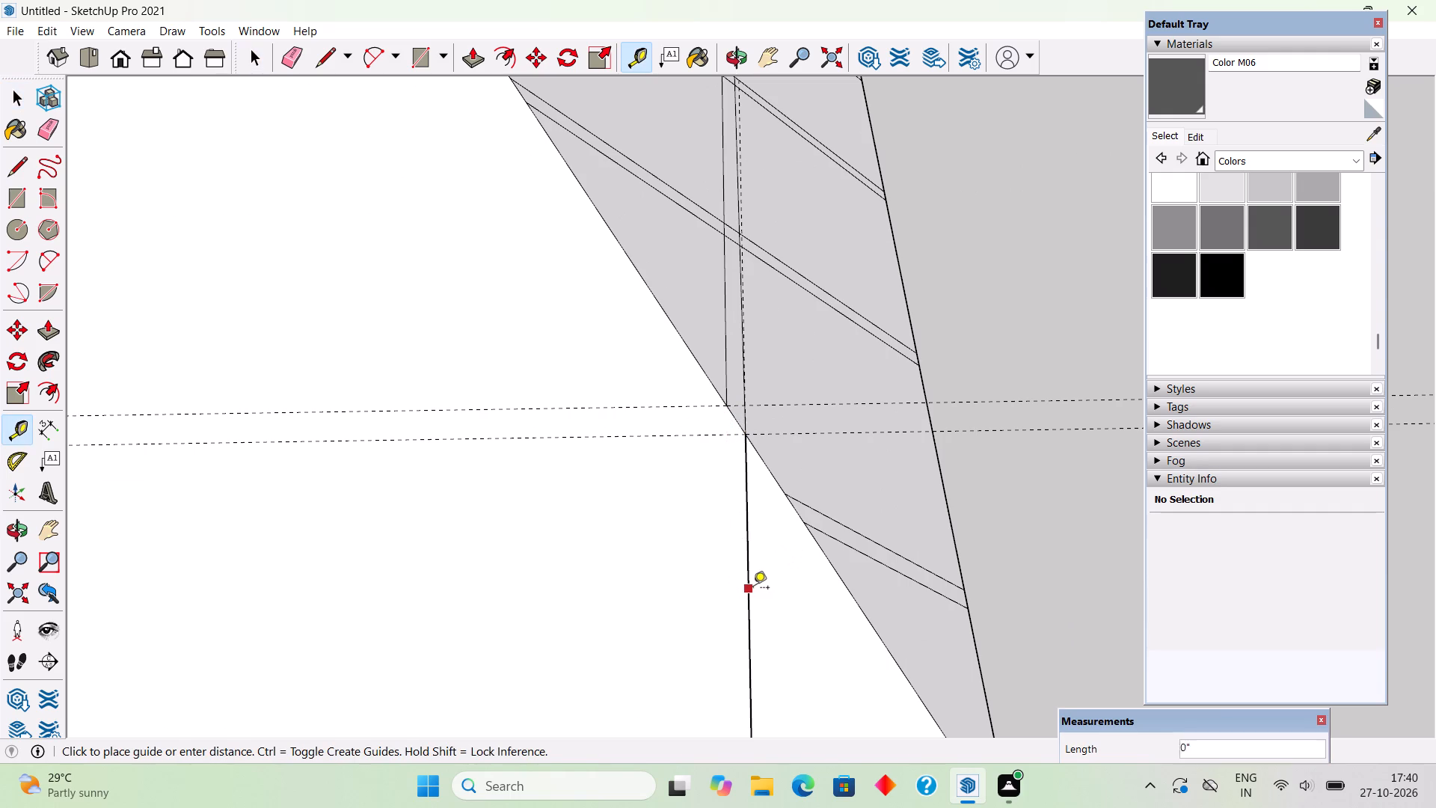
{"action": "left_click", "coordinate": [728, 405]}
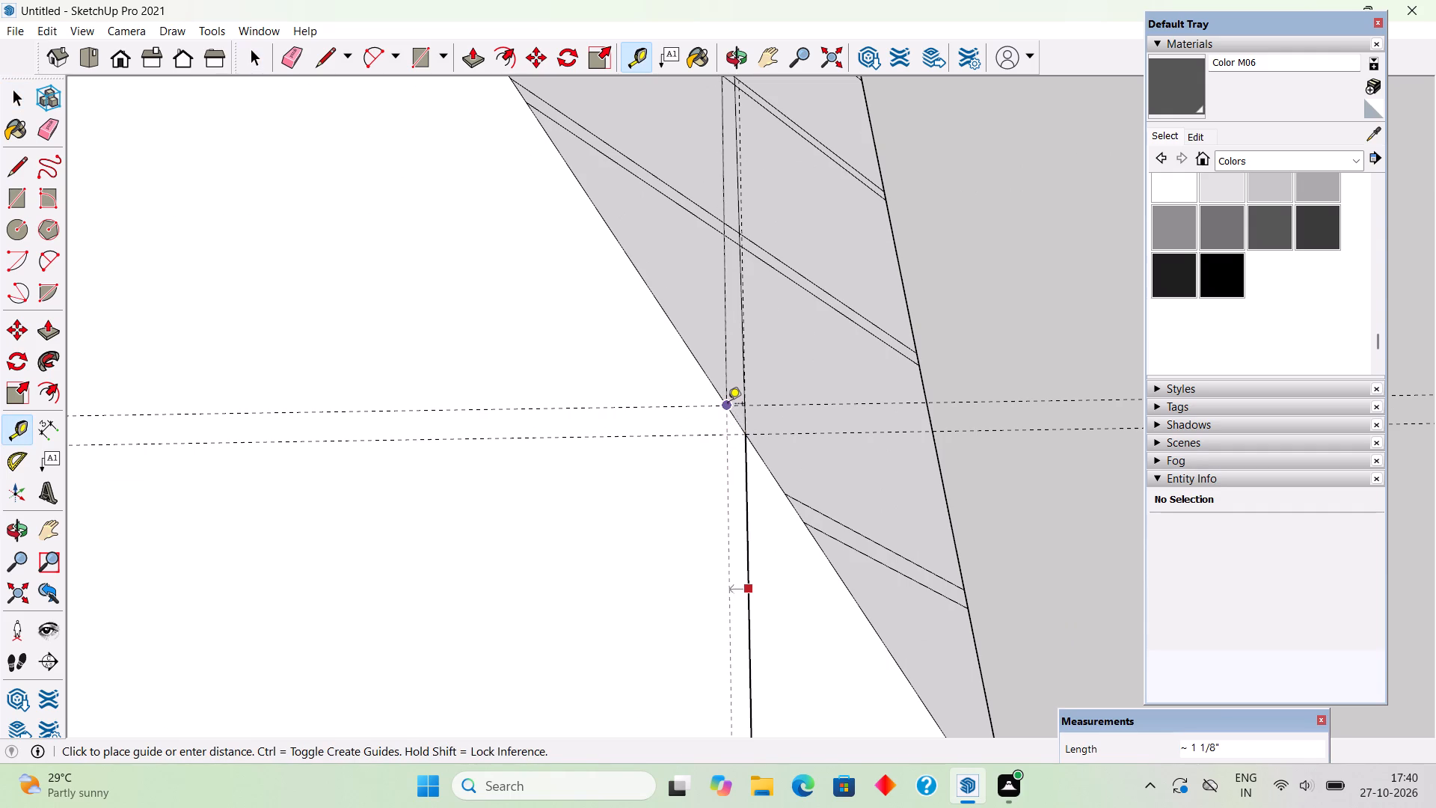
Delete the short drawn line running from the hip down to the eave, keeping the guides.
{"action": "key", "text": "space"}
{"action": "left_click", "coordinate": [748, 511]}
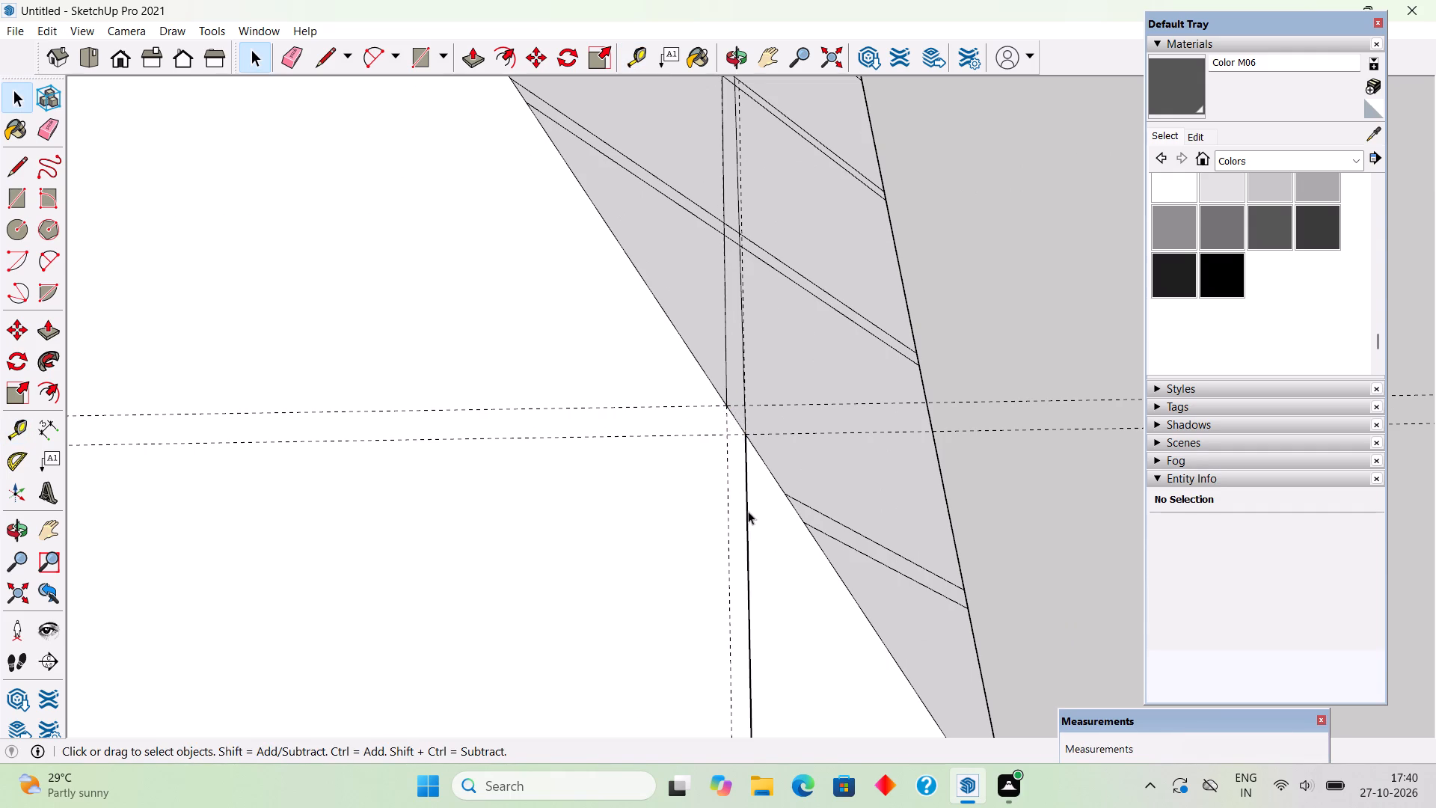
{"action": "key", "text": "Delete"}
Copy the downslope guide pair about 3' 1" up the hip to the adjacent line pair's end, and array the copy x50.
{"action": "left_click", "coordinate": [748, 511]}
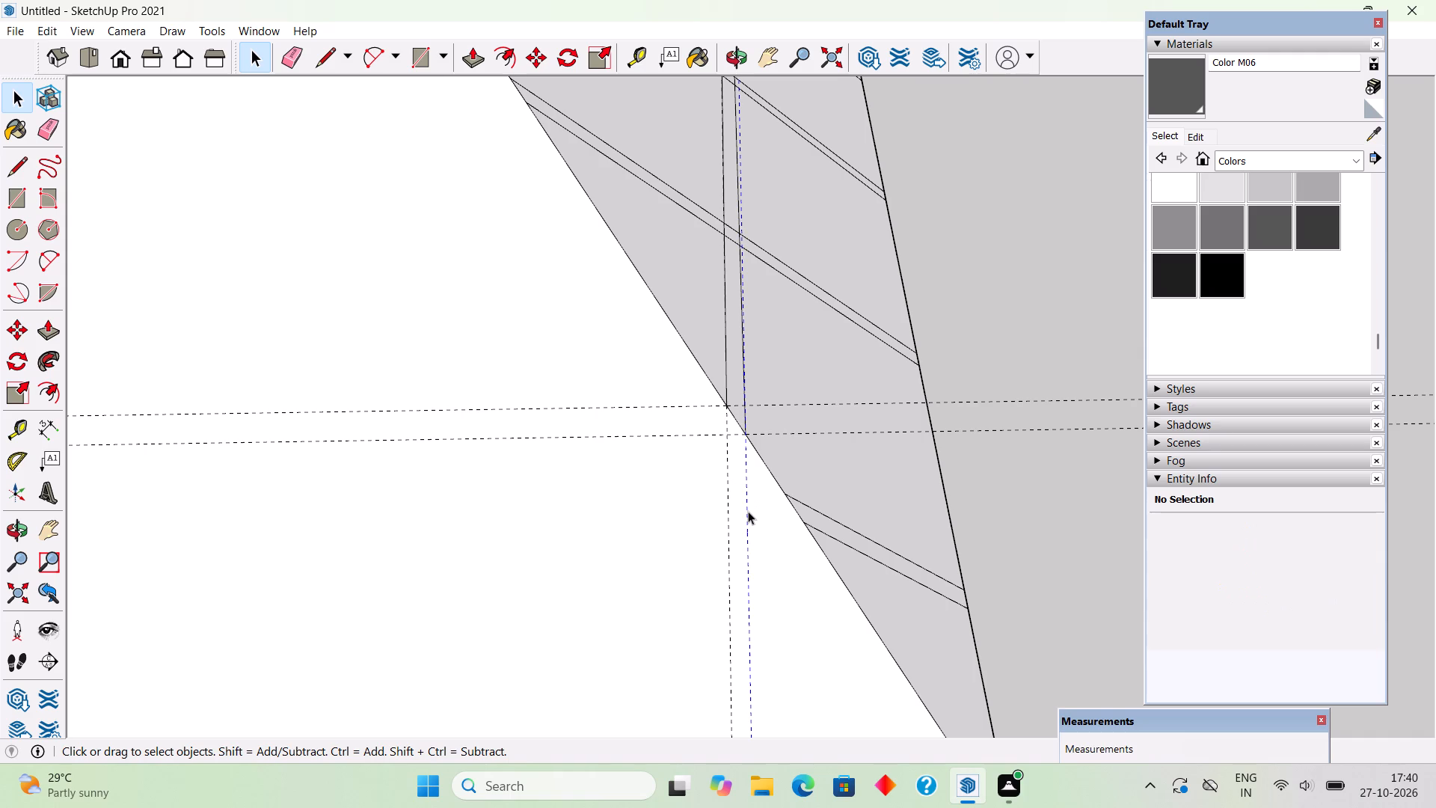
{"action": "left_click", "coordinate": [728, 539], "text": "ctrl"}
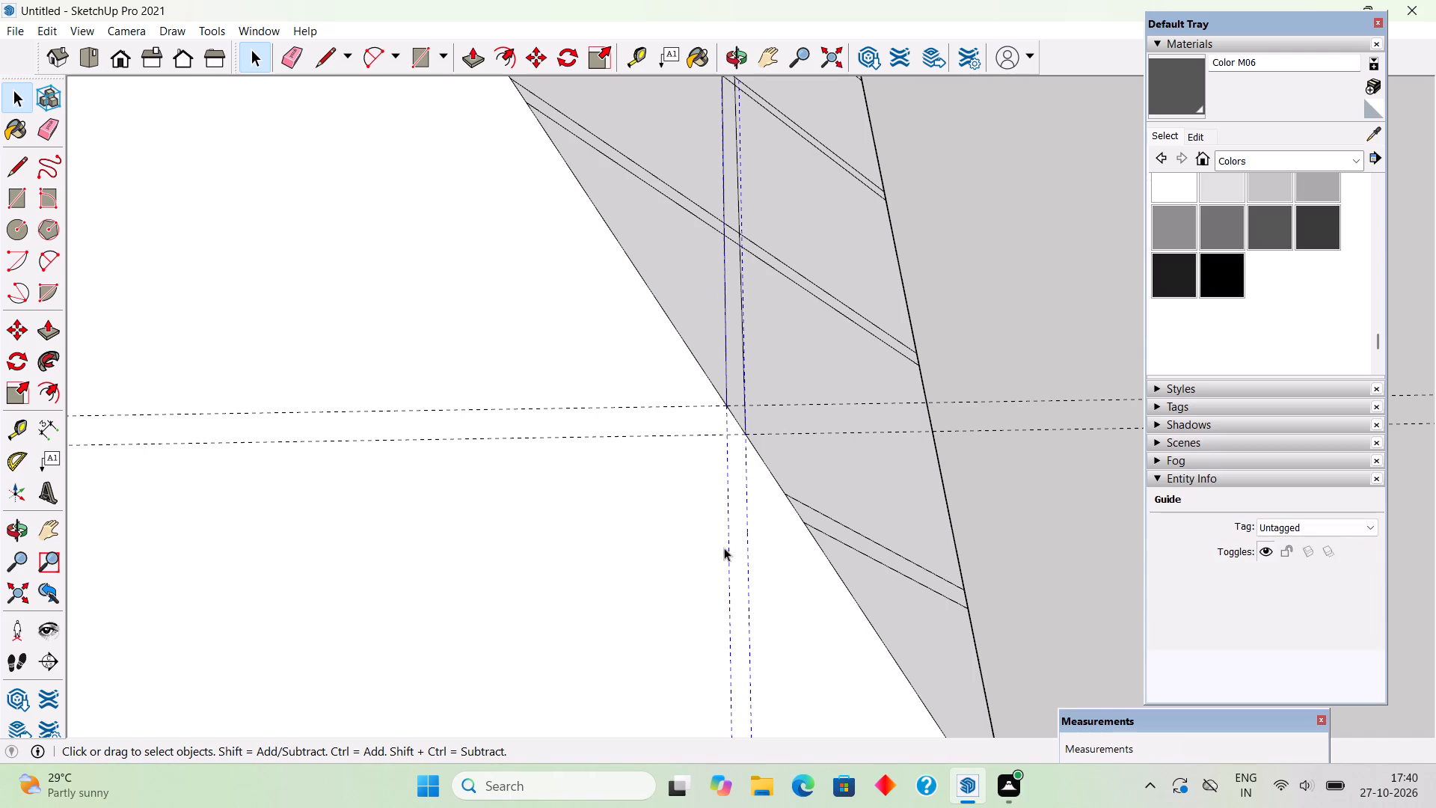
{"action": "middle_click_drag", "start_coordinate": [728, 548], "coordinate": [933, 595]}
{"action": "scroll", "coordinate": [933, 595], "scroll_direction": "down", "scroll_amount": 4}
{"action": "scroll", "coordinate": [527, 471], "scroll_direction": "down", "scroll_amount": 4}
{"action": "middle_click_drag", "start_coordinate": [598, 501], "coordinate": [722, 546]}
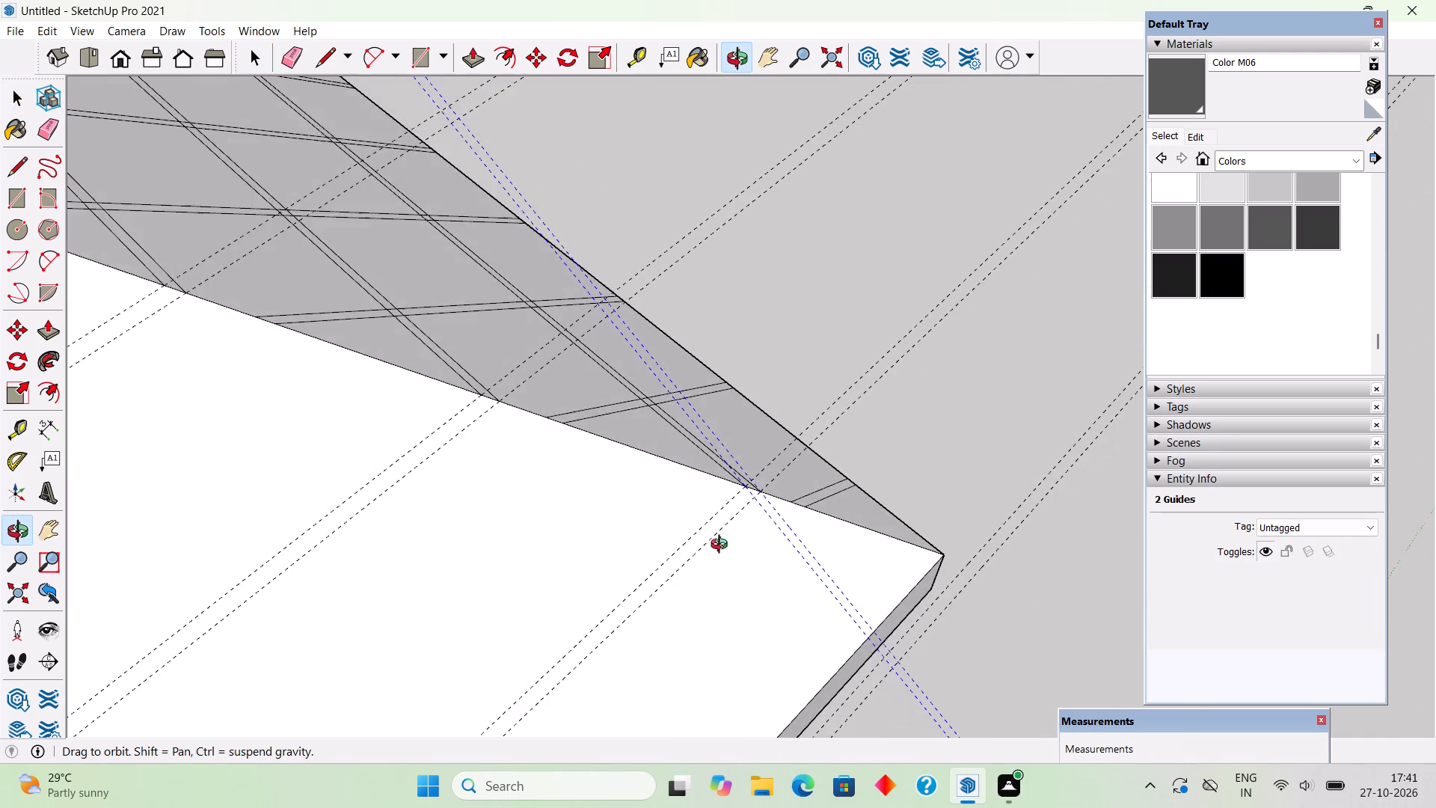
{"action": "middle_click_drag", "start_coordinate": [722, 546], "coordinate": [705, 669]}
{"action": "scroll", "coordinate": [703, 439], "scroll_direction": "up", "scroll_amount": 4}
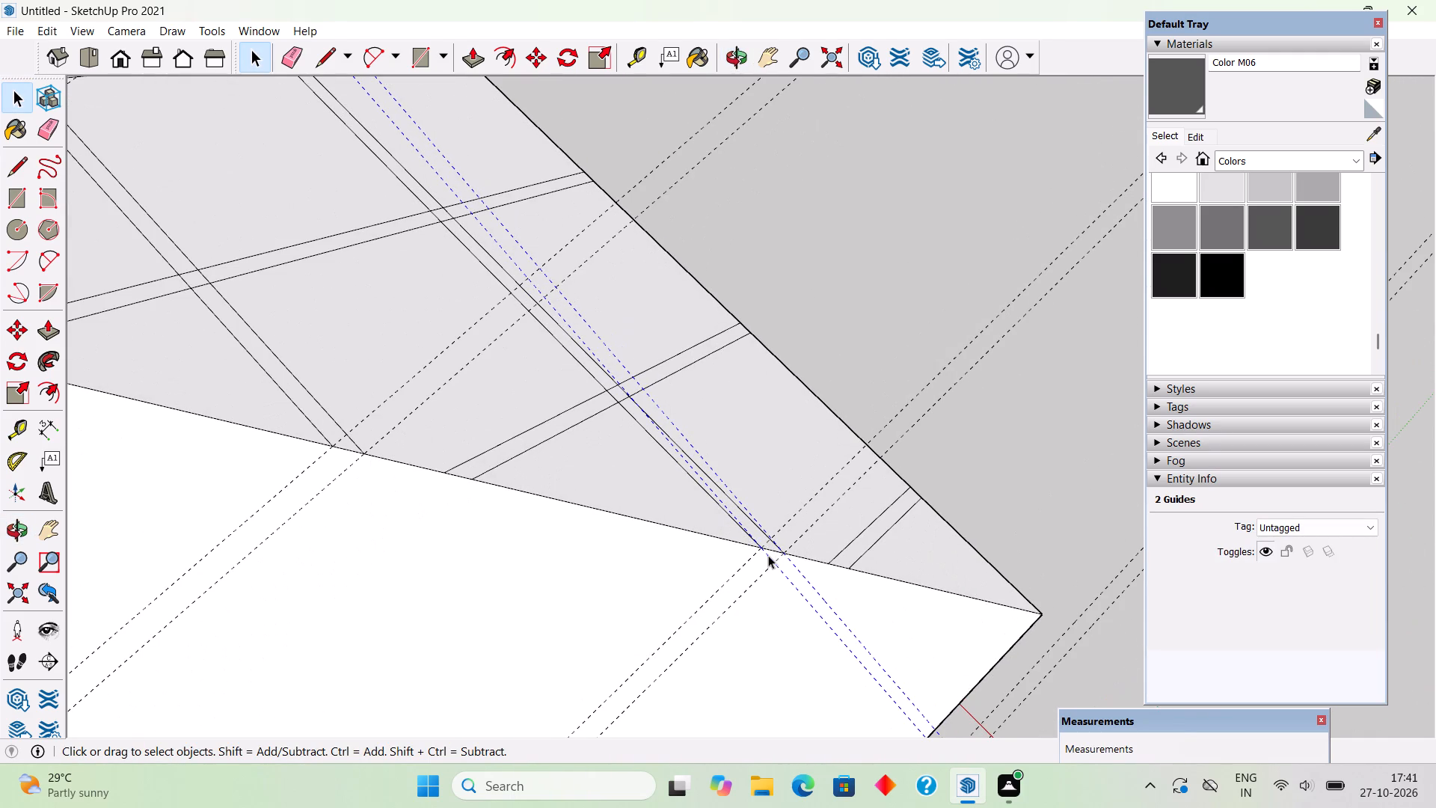
{"action": "key", "text": "m"}
{"action": "left_click", "coordinate": [782, 571]}
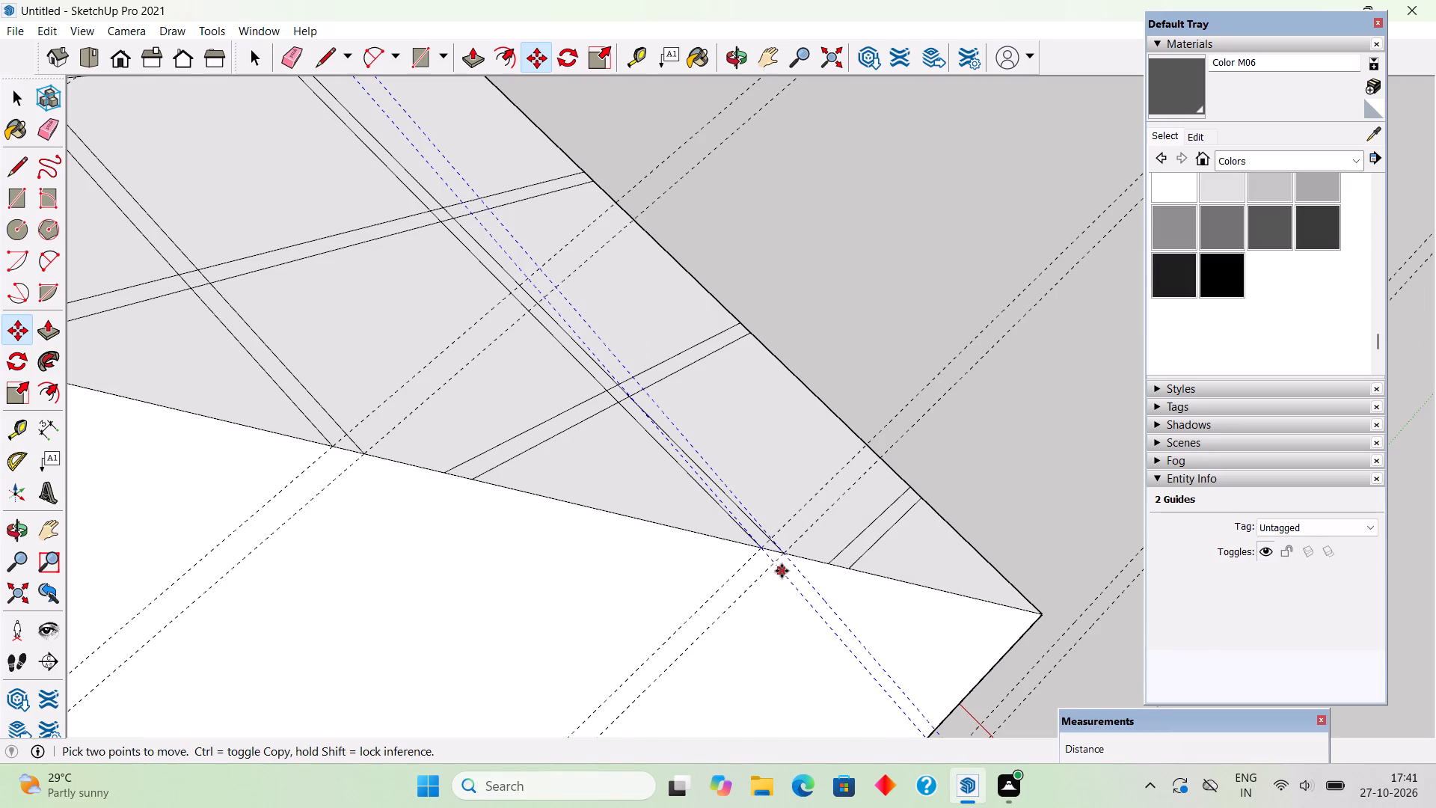
{"action": "scroll", "coordinate": [403, 509], "scroll_direction": "up", "scroll_amount": 4}
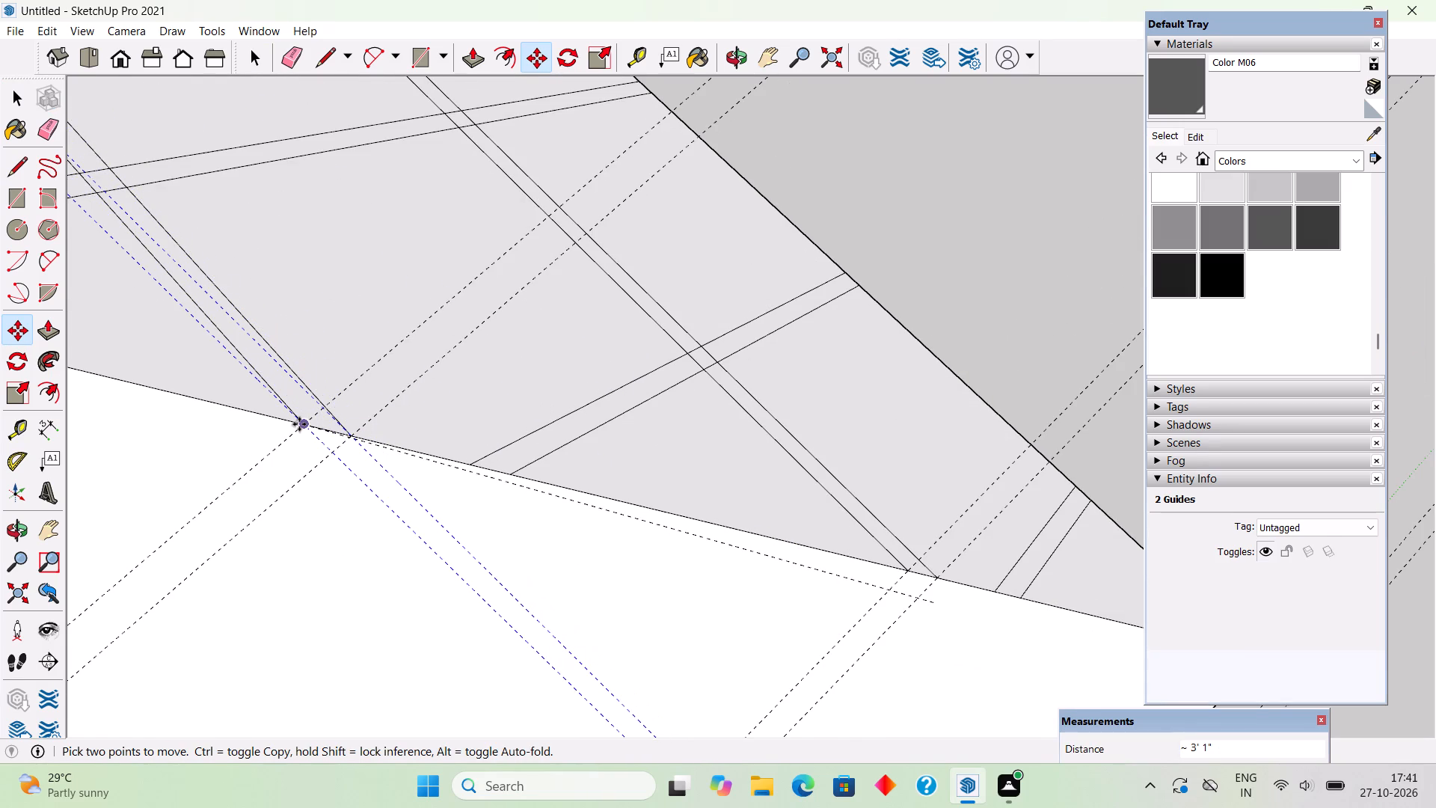
{"action": "left_click", "coordinate": [299, 424]}
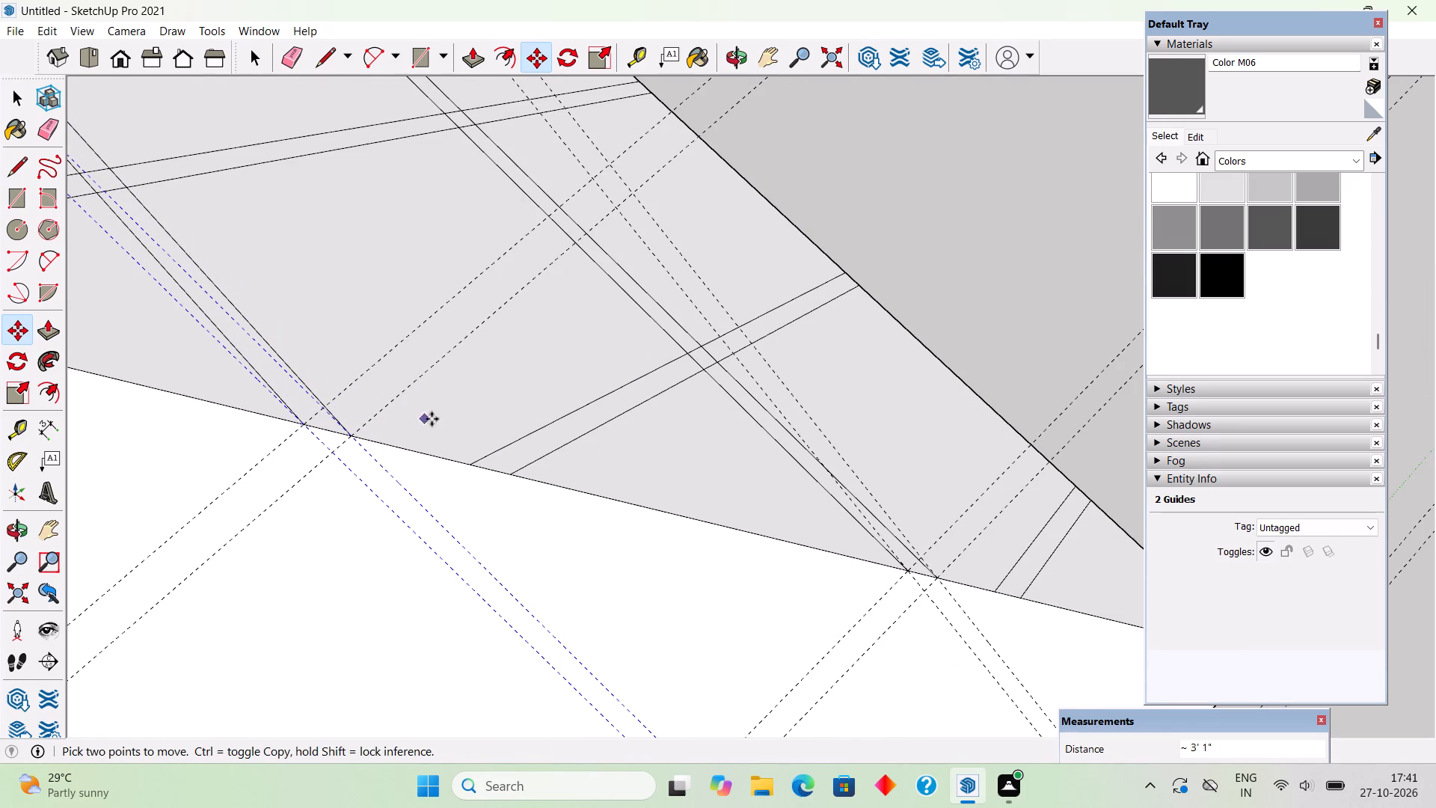
{"action": "key", "text": "x"}
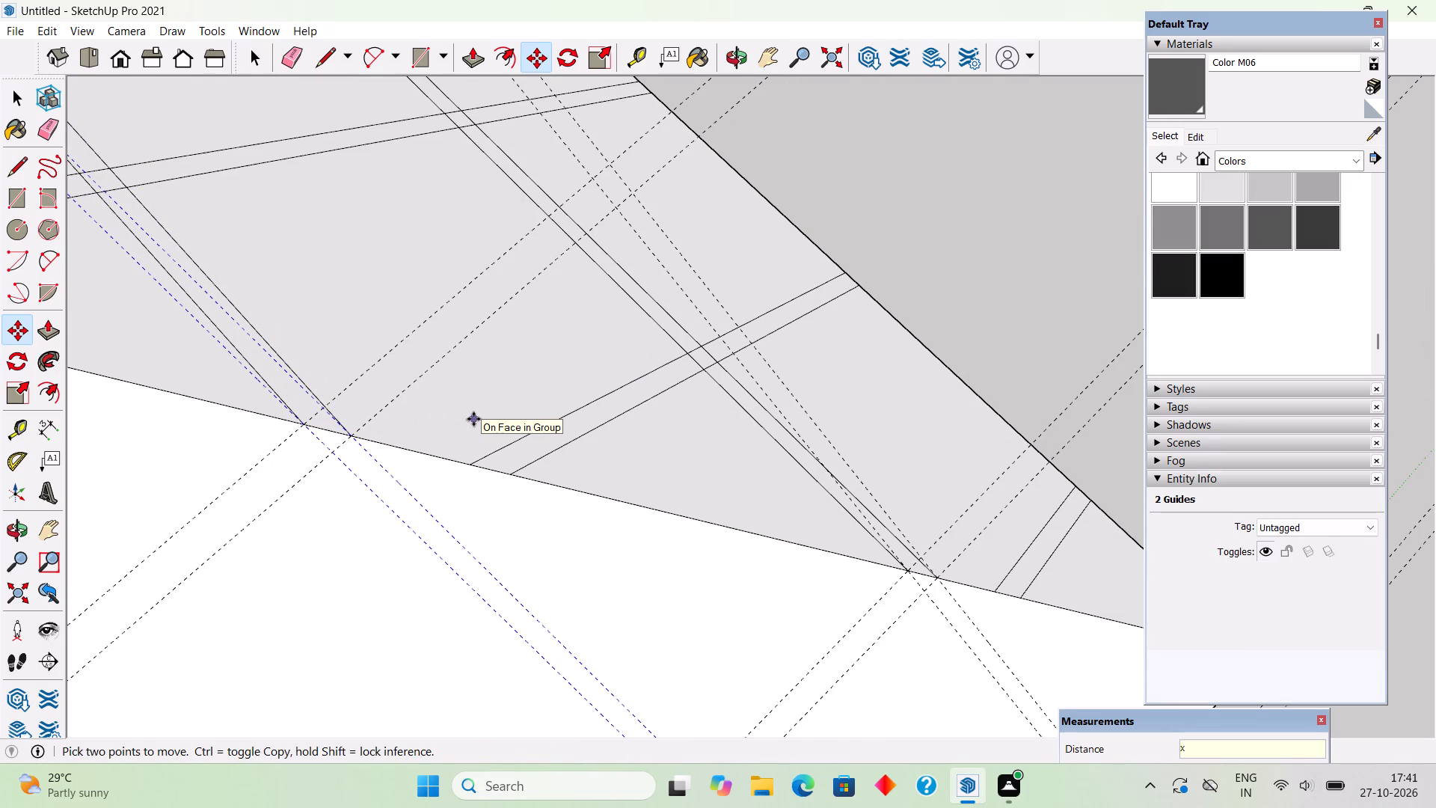
{"action": "type", "text": "50"}
{"action": "key", "text": "Return"}
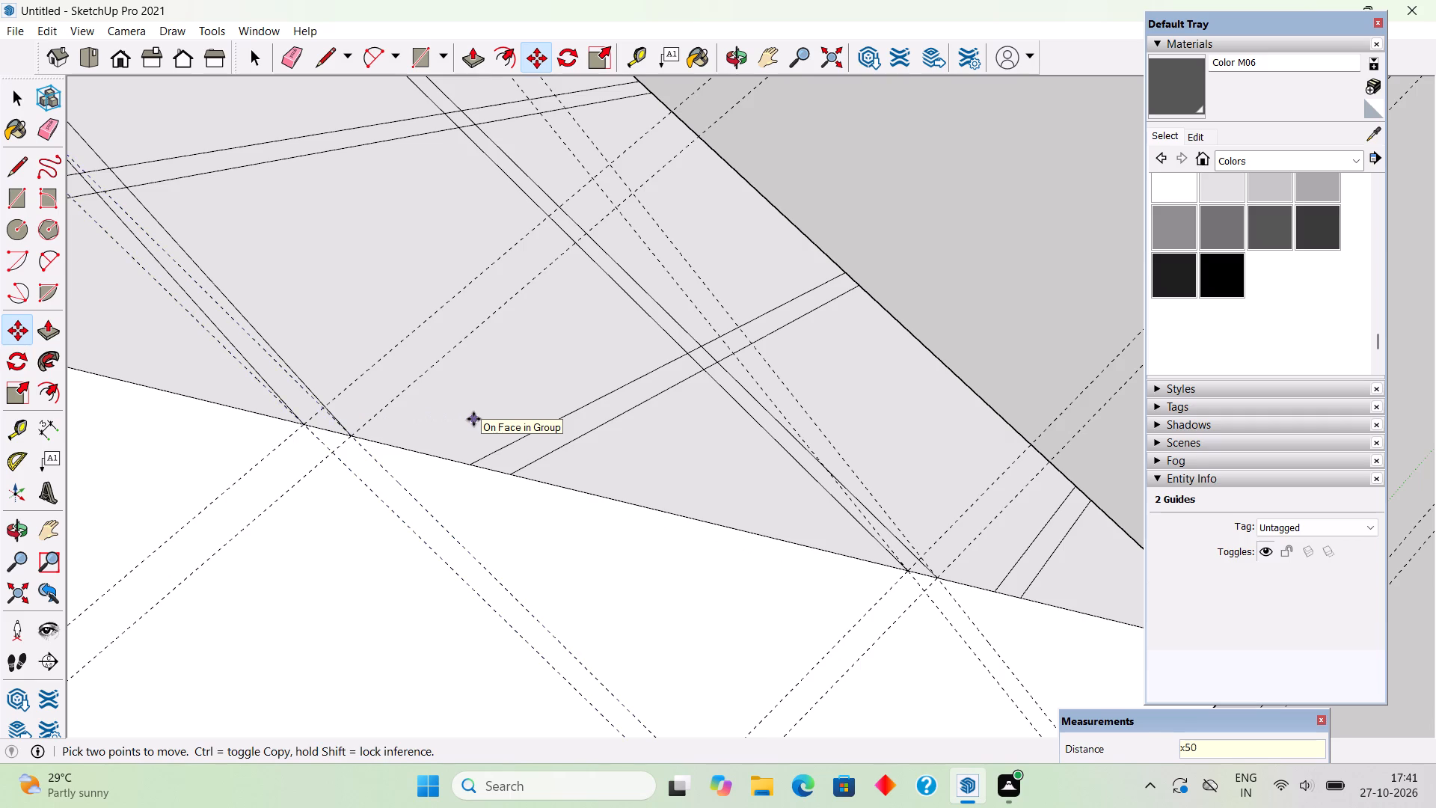
Delete the surplus downslope guides lying beyond the roof's far end, opposite the hip.
{"action": "scroll", "coordinate": [518, 406], "scroll_direction": "down", "scroll_amount": 6}
{"action": "scroll", "coordinate": [754, 376], "scroll_direction": "down", "scroll_amount": 6}
{"action": "scroll", "coordinate": [754, 376], "scroll_direction": "up", "scroll_amount": 1}
{"action": "scroll", "coordinate": [805, 368], "scroll_direction": "down", "scroll_amount": 13}
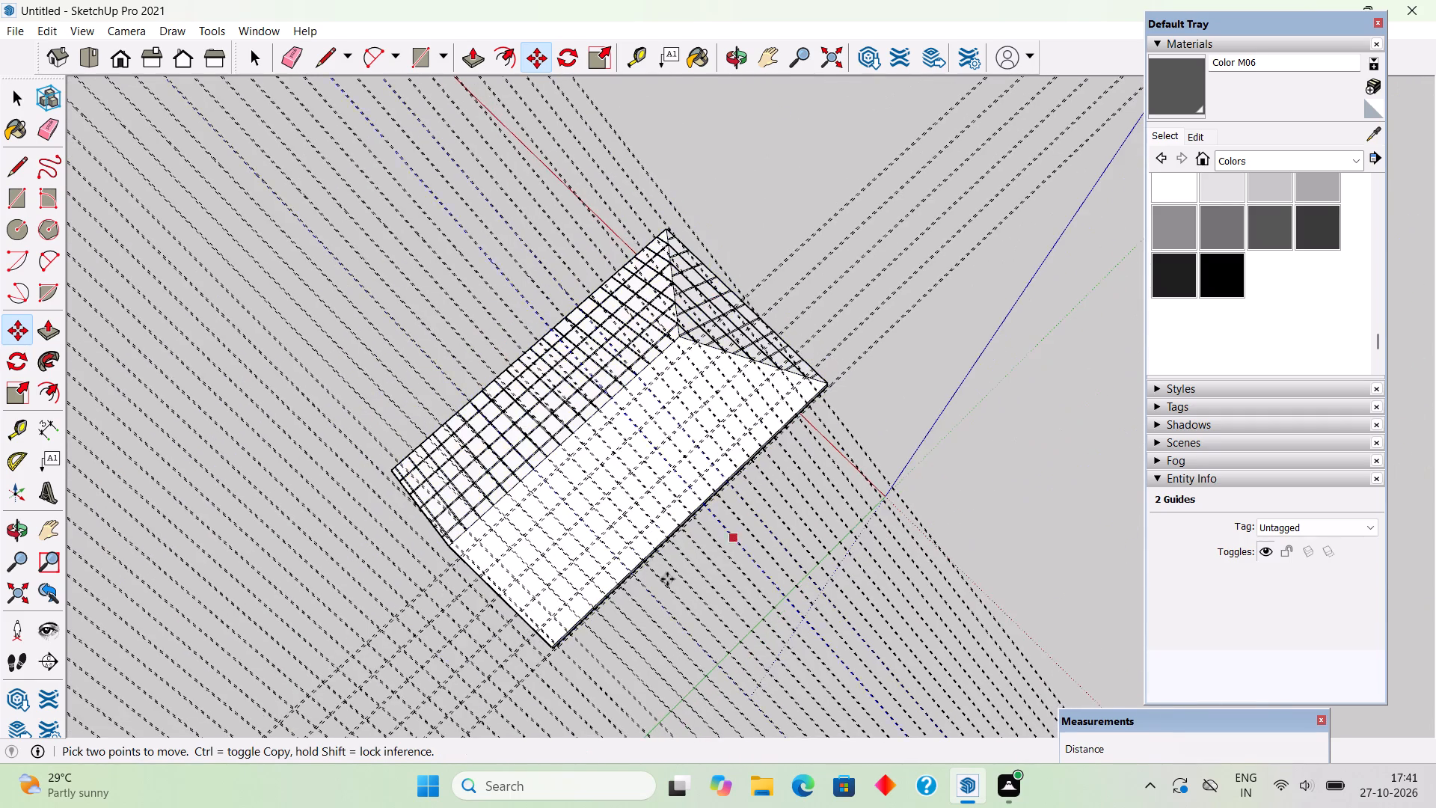
{"action": "middle_click_drag", "start_coordinate": [570, 455], "coordinate": [483, 170]}
{"action": "scroll", "coordinate": [479, 165], "scroll_direction": "down", "scroll_amount": 8}
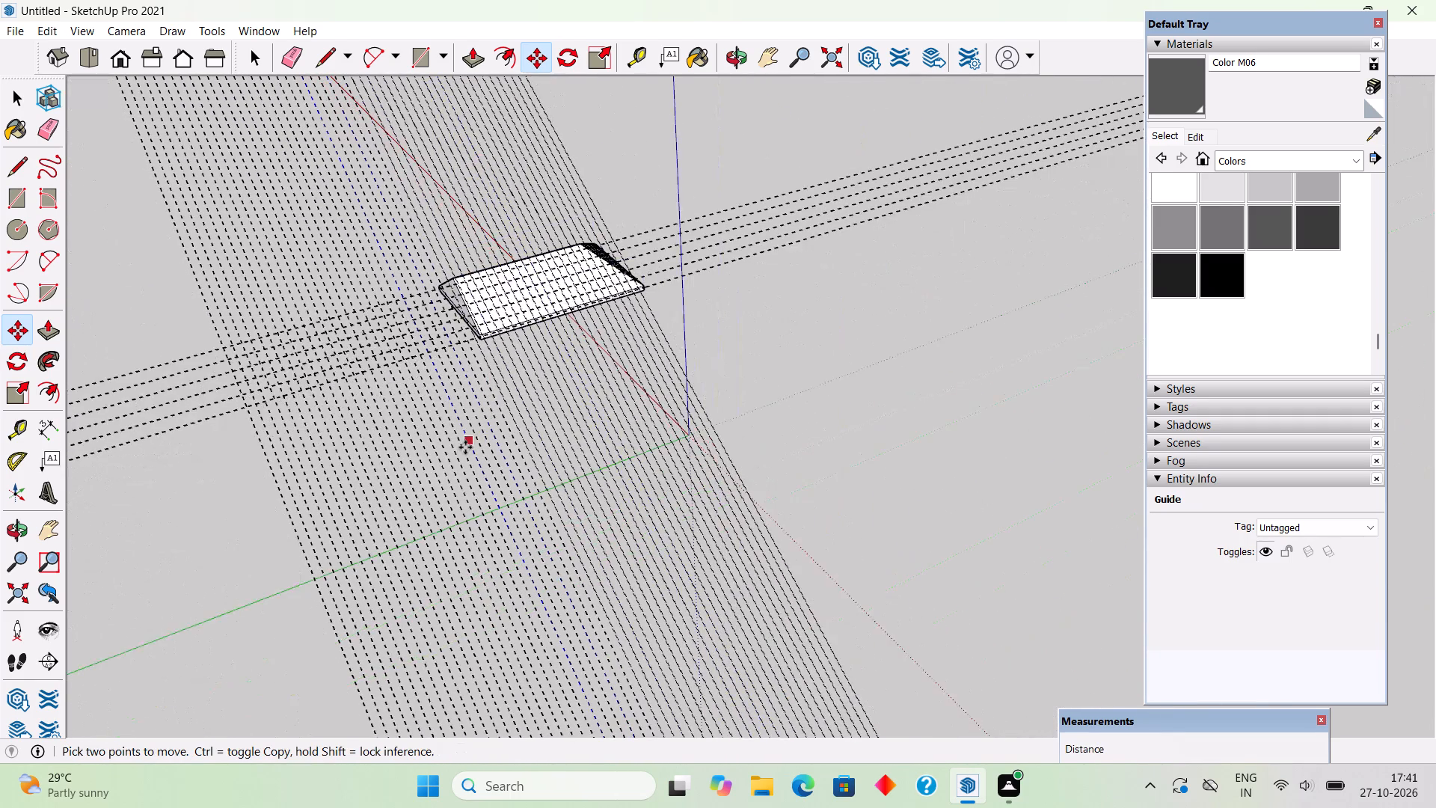
{"action": "key", "text": "space"}
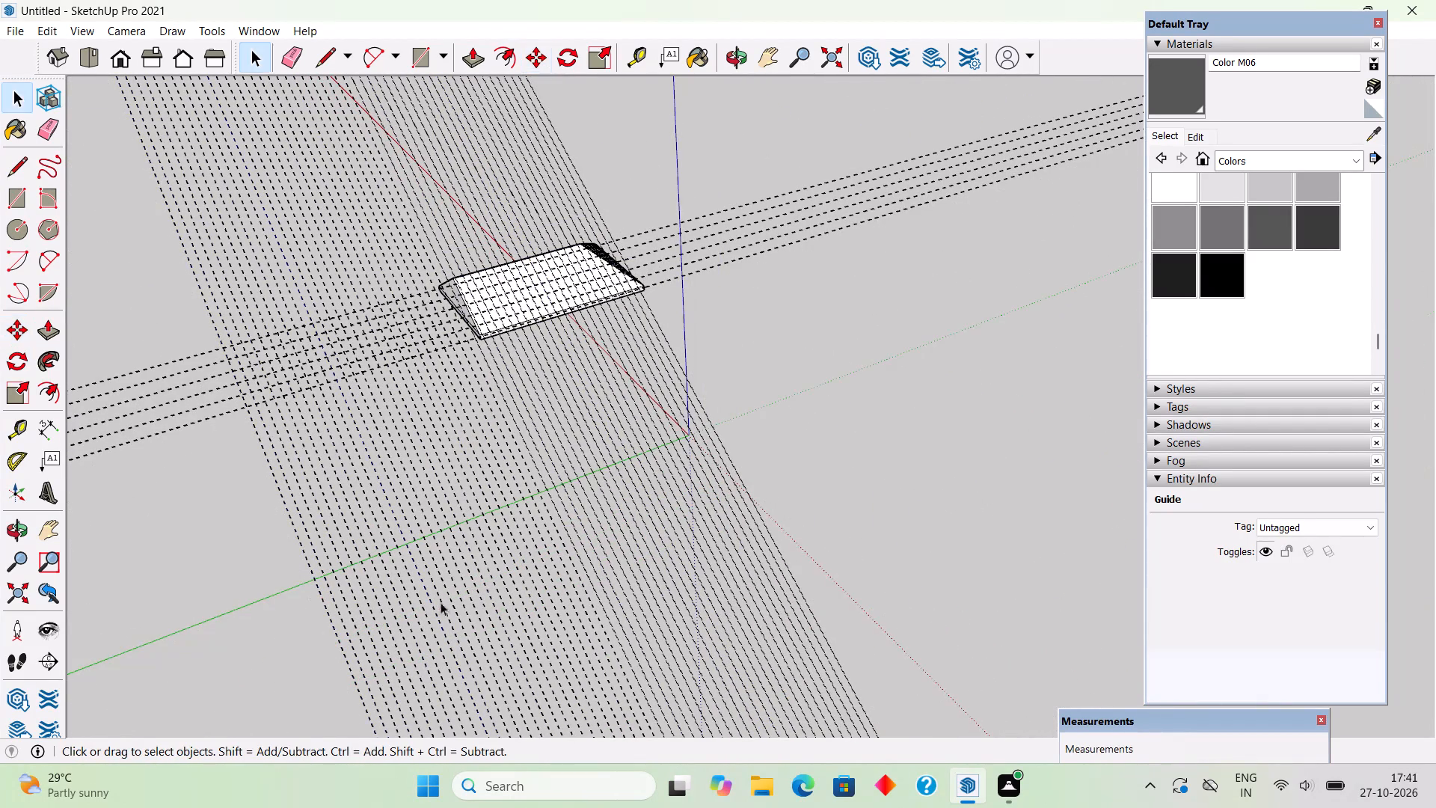
{"action": "left_click_drag", "start_coordinate": [512, 586], "coordinate": [272, 497]}
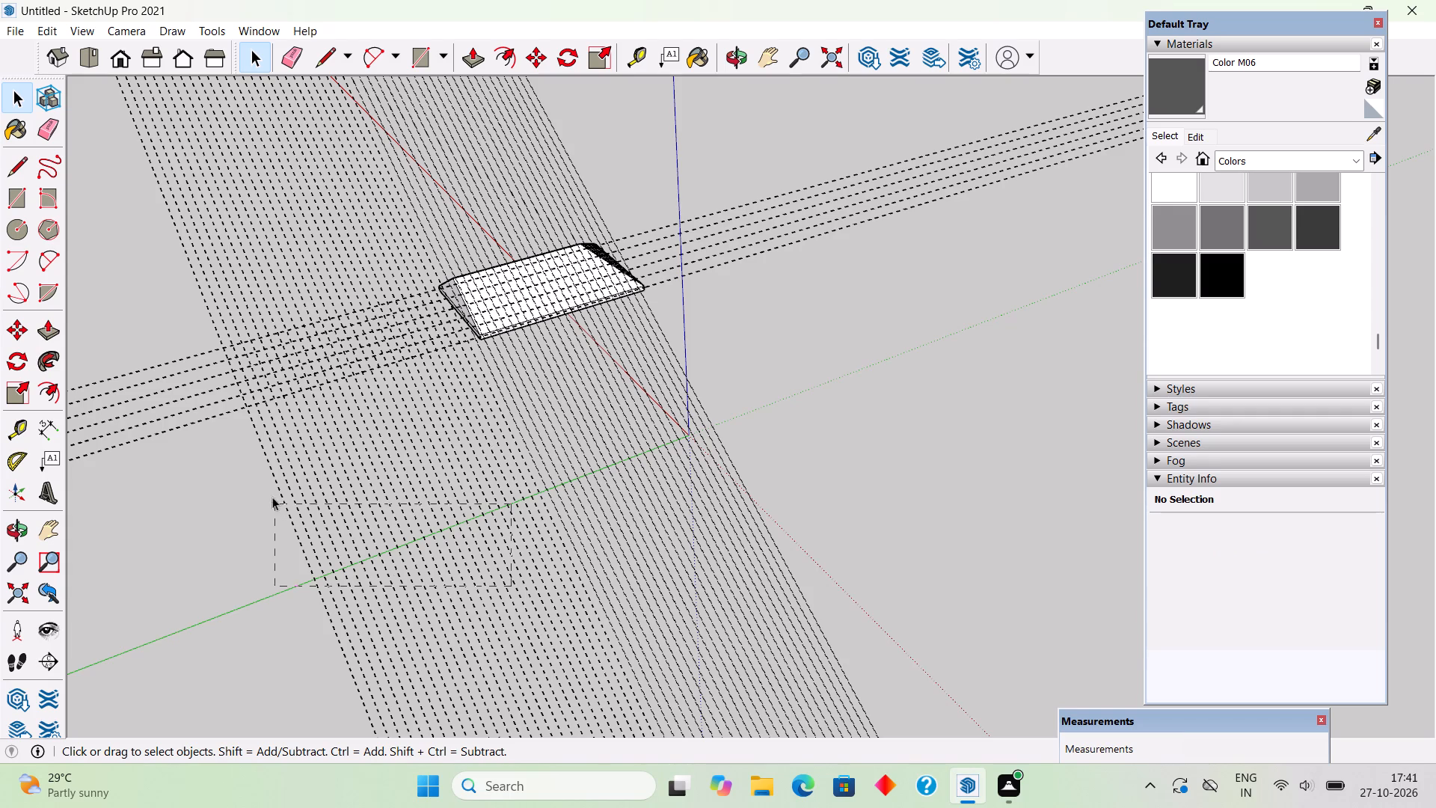
{"action": "left_click_drag", "start_coordinate": [272, 497], "coordinate": [262, 474]}
{"action": "key", "text": "Delete"}
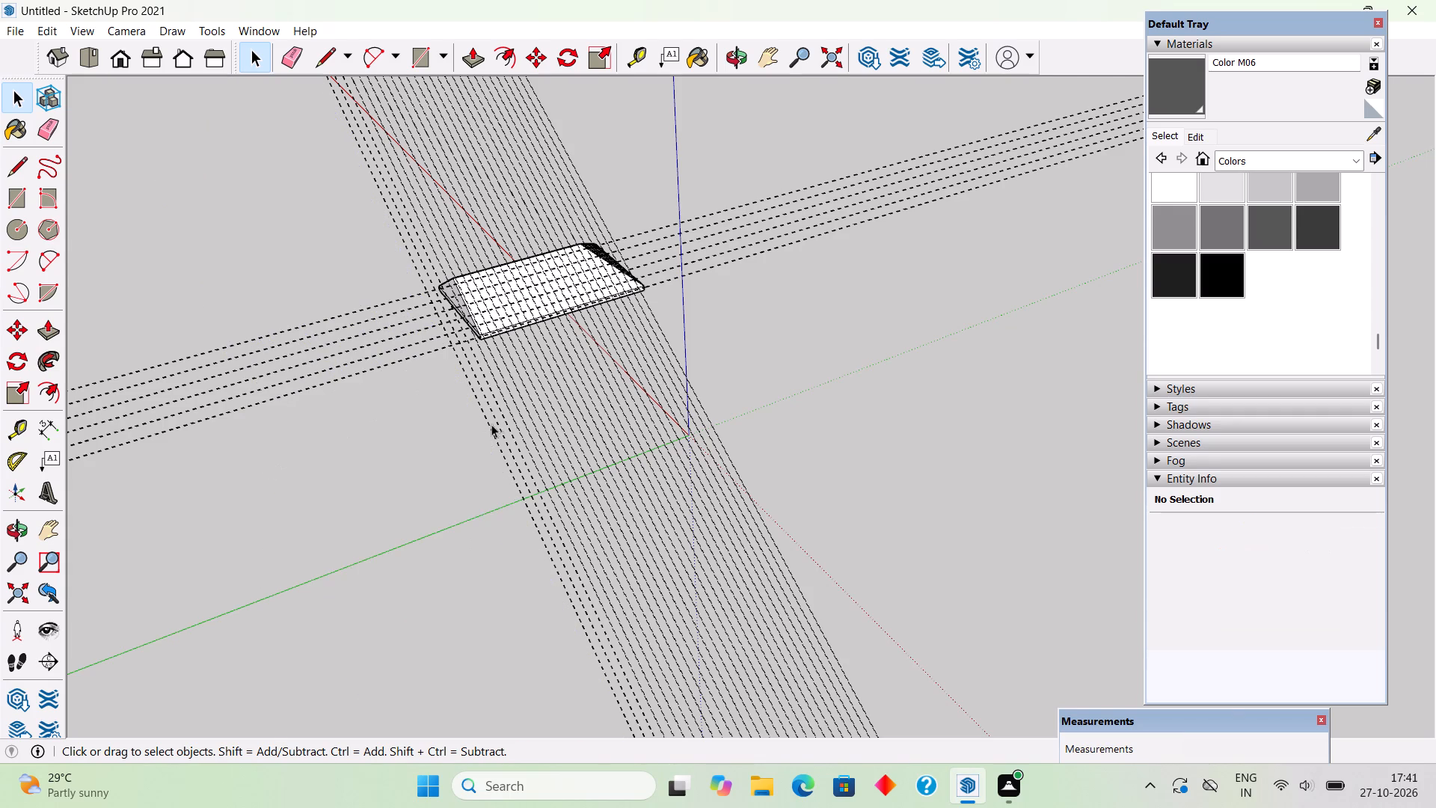
{"action": "scroll", "coordinate": [494, 424], "scroll_direction": "up", "scroll_amount": 11}
{"action": "left_click_drag", "start_coordinate": [530, 402], "coordinate": [454, 483]}
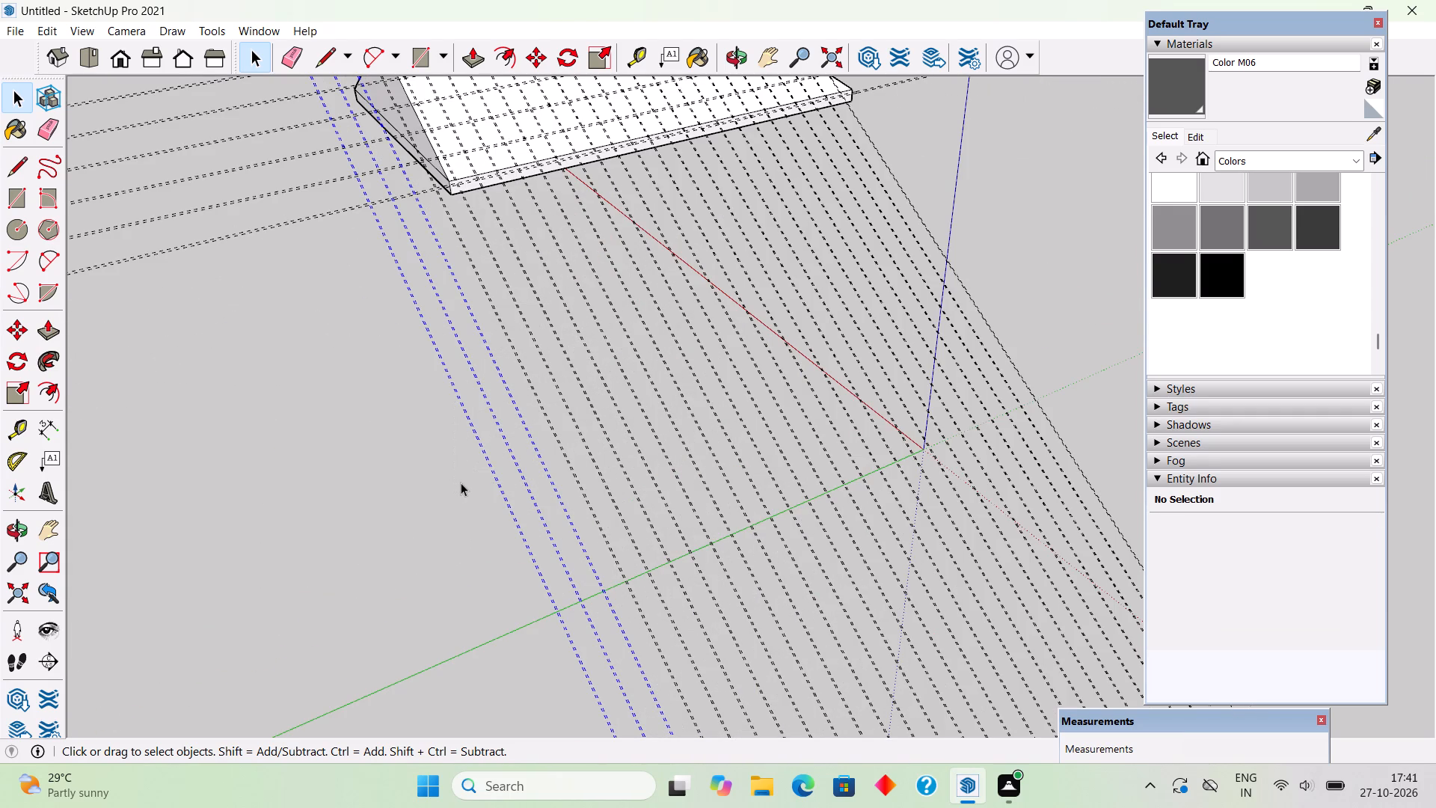
{"action": "key", "text": "Delete"}
{"action": "scroll", "coordinate": [452, 629], "scroll_direction": "down", "scroll_amount": 4}
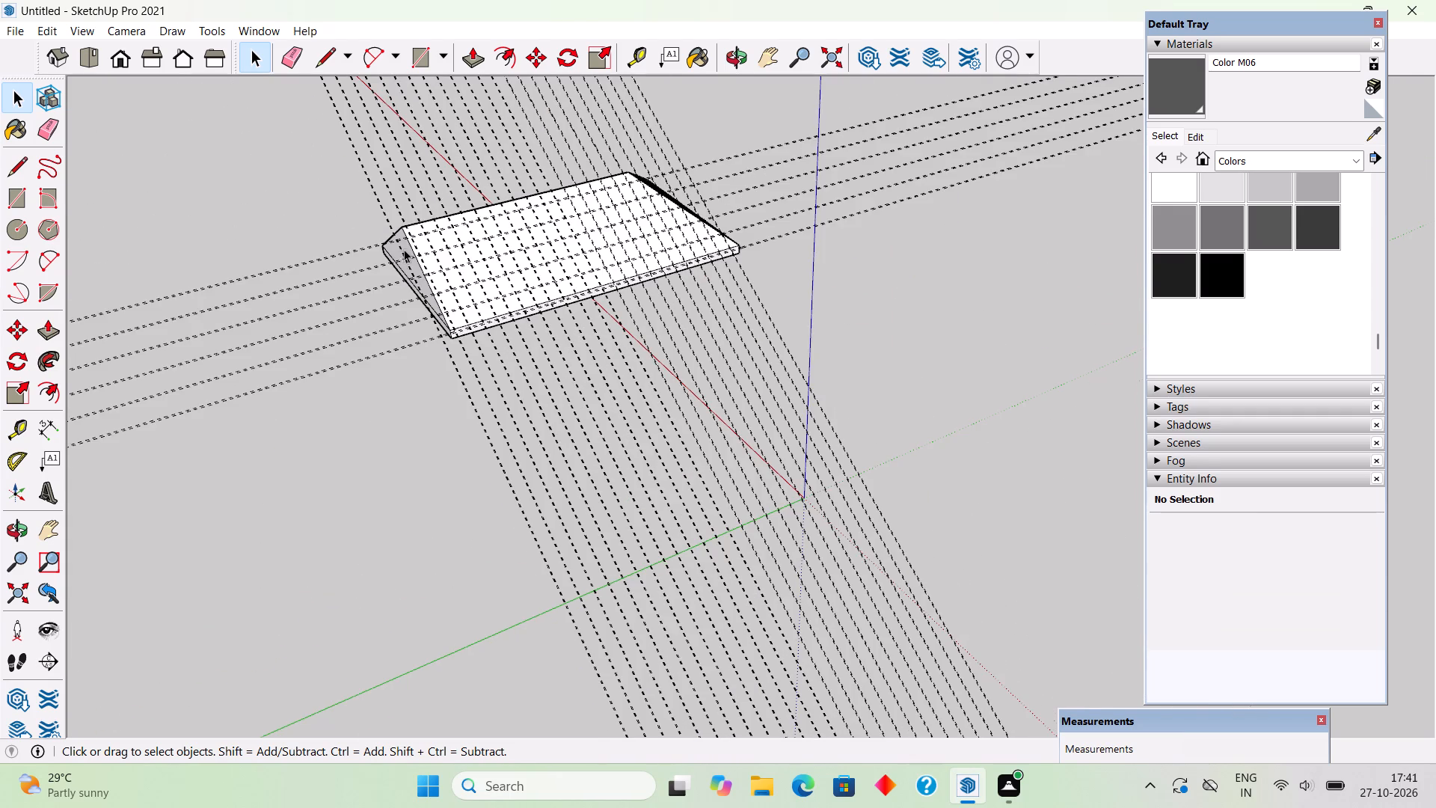
Open the roof group and draw a line about 27' 9 7/8" long over the uppermost ridge-parallel guide, from the far end edge to the hip.
{"action": "scroll", "coordinate": [404, 249], "scroll_direction": "up", "scroll_amount": 4}
{"action": "middle_click_drag", "start_coordinate": [791, 398], "coordinate": [643, 605]}
{"action": "scroll", "coordinate": [498, 193], "scroll_direction": "up", "scroll_amount": 9}
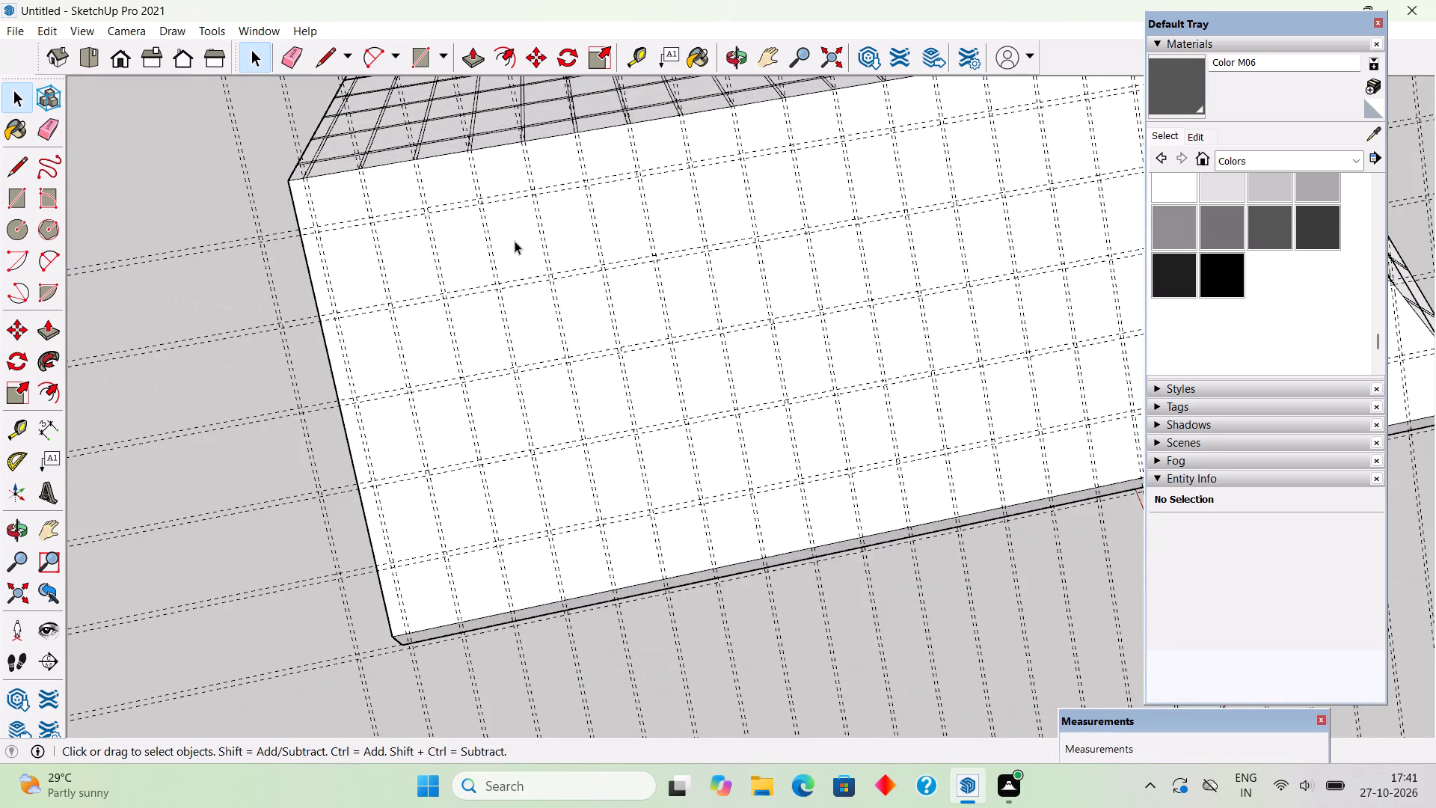
{"action": "triple_click", "coordinate": [515, 241]}
{"action": "scroll", "coordinate": [316, 211], "scroll_direction": "up", "scroll_amount": 10}
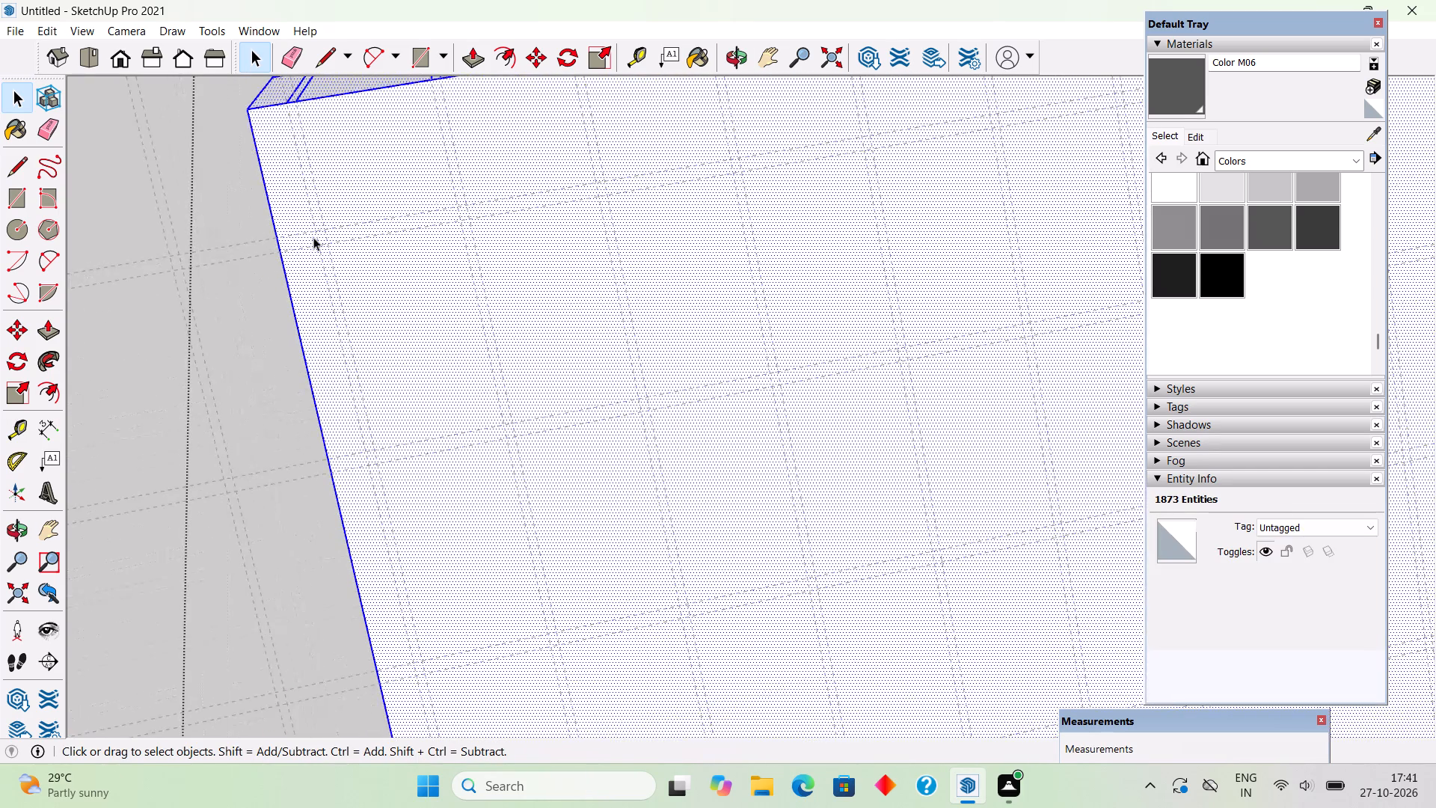
{"action": "key", "text": "l"}
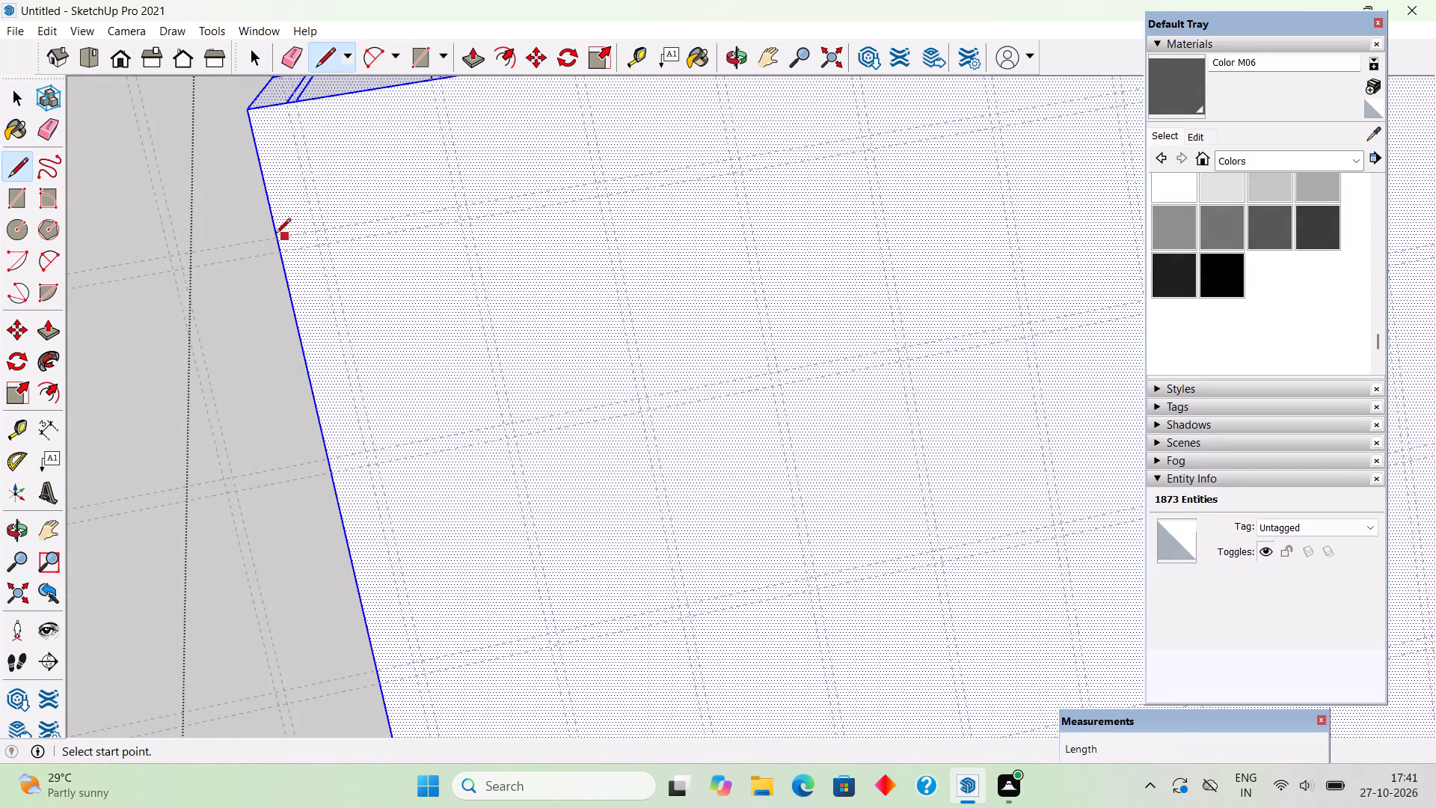
{"action": "left_click", "coordinate": [275, 235]}
{"action": "scroll", "coordinate": [261, 246], "scroll_direction": "down", "scroll_amount": 18}
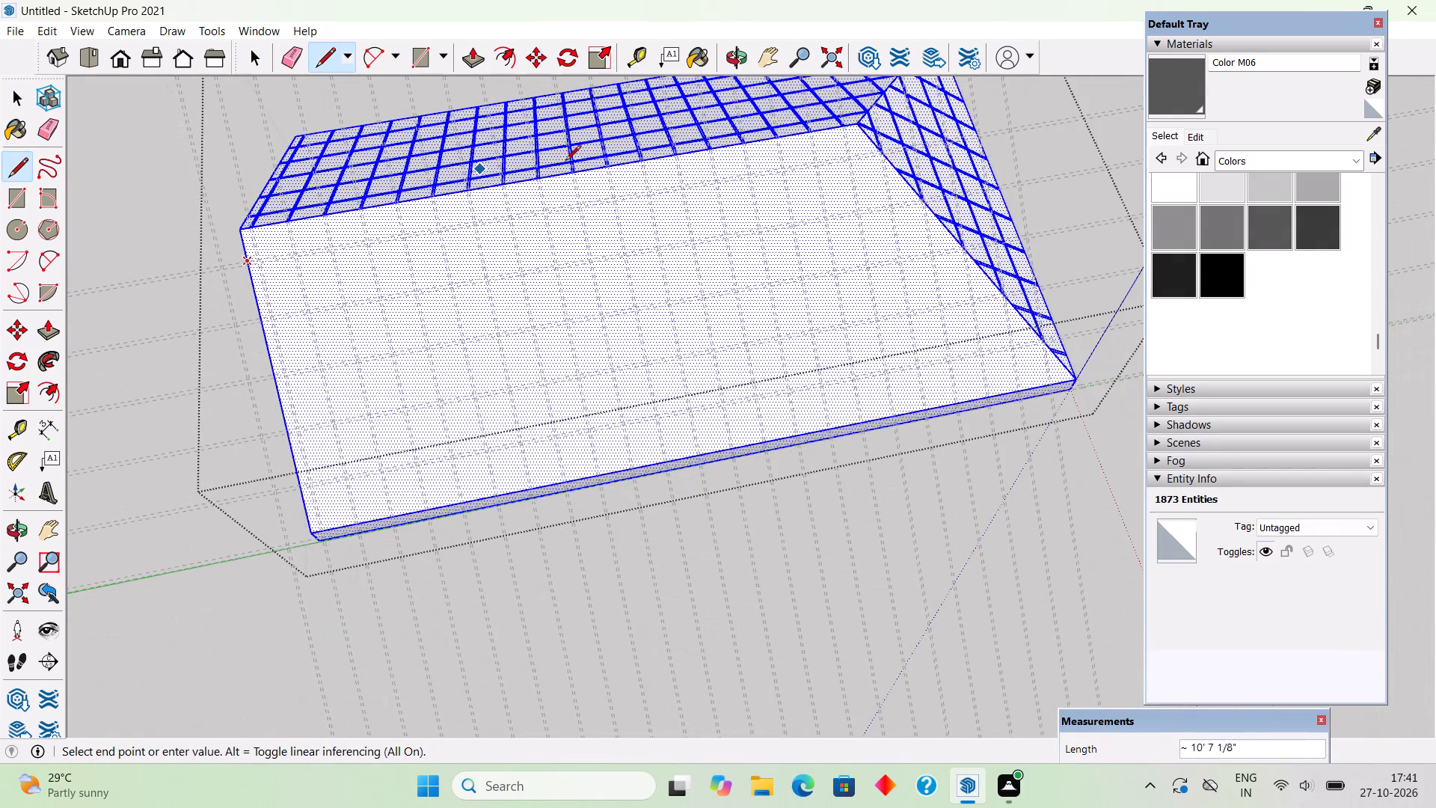
{"action": "scroll", "coordinate": [869, 158], "scroll_direction": "up", "scroll_amount": 13}
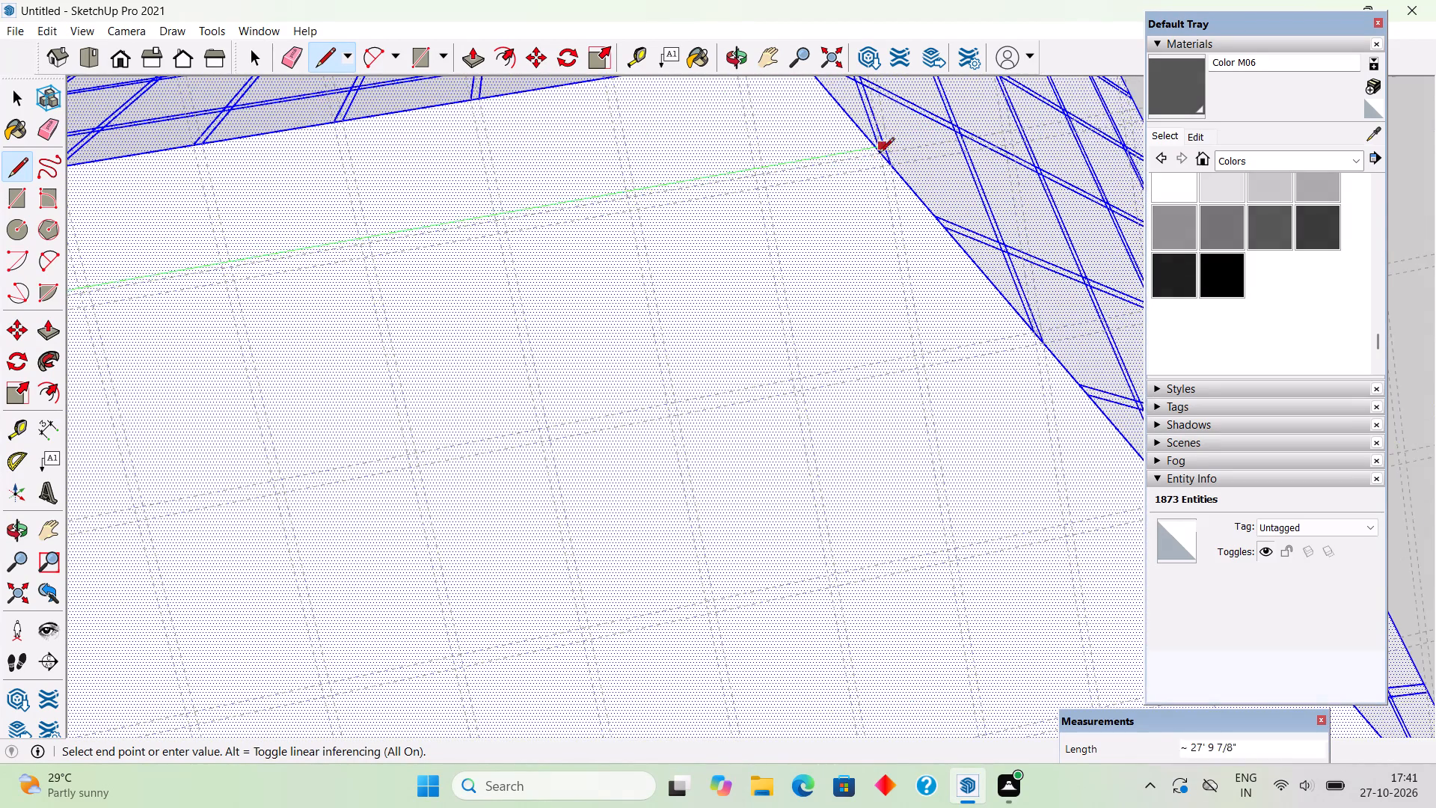
{"action": "scroll", "coordinate": [880, 154], "scroll_direction": "up", "scroll_amount": 8}
{"action": "left_click", "coordinate": [880, 154]}
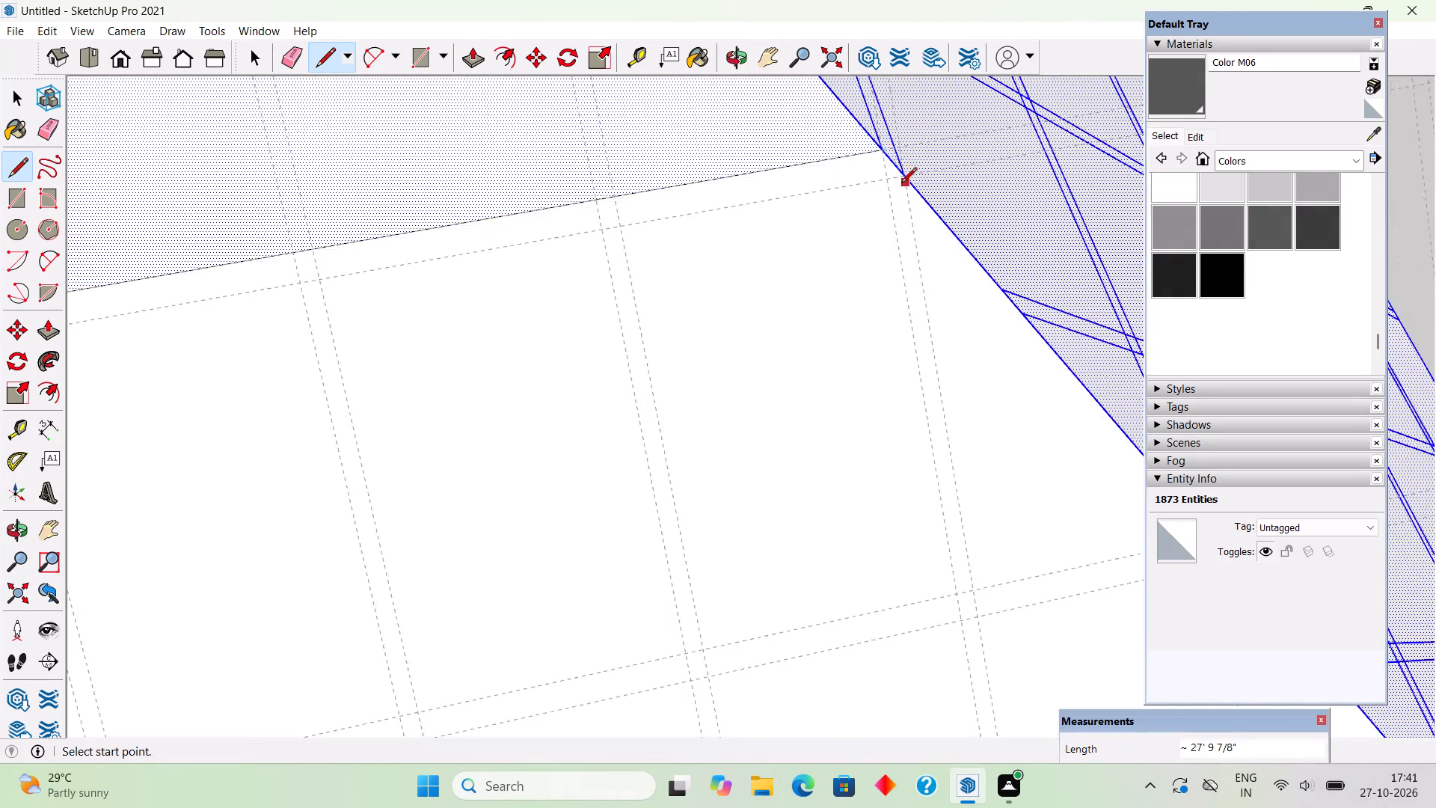
Draw the first pair's second line, about 27' 11" long, along the guide just below from the hip to the far end edge.
{"action": "left_click", "coordinate": [907, 180]}
{"action": "scroll", "coordinate": [848, 192], "scroll_direction": "down", "scroll_amount": 12}
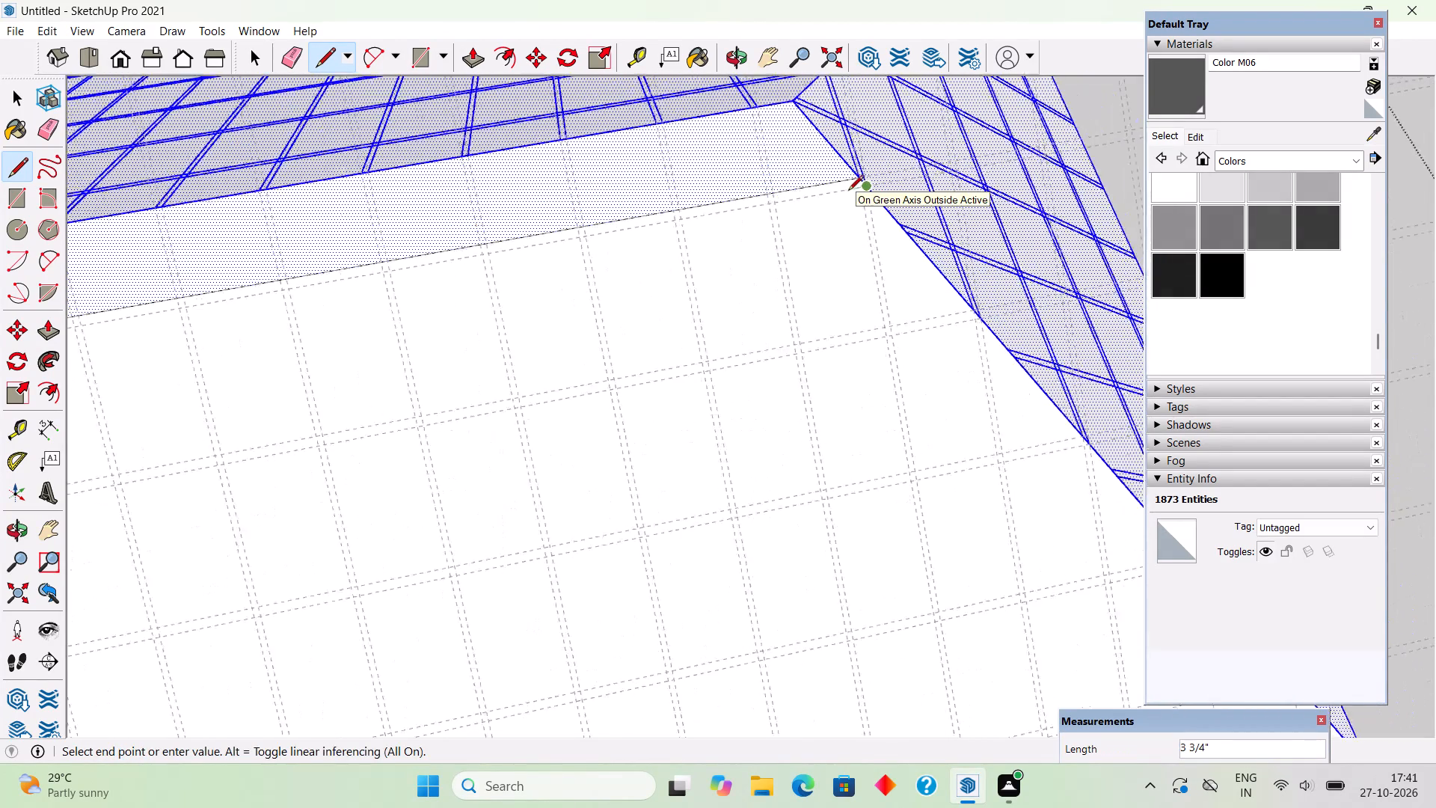
{"action": "scroll", "coordinate": [848, 192], "scroll_direction": "down", "scroll_amount": 12}
{"action": "scroll", "coordinate": [273, 306], "scroll_direction": "up", "scroll_amount": 4}
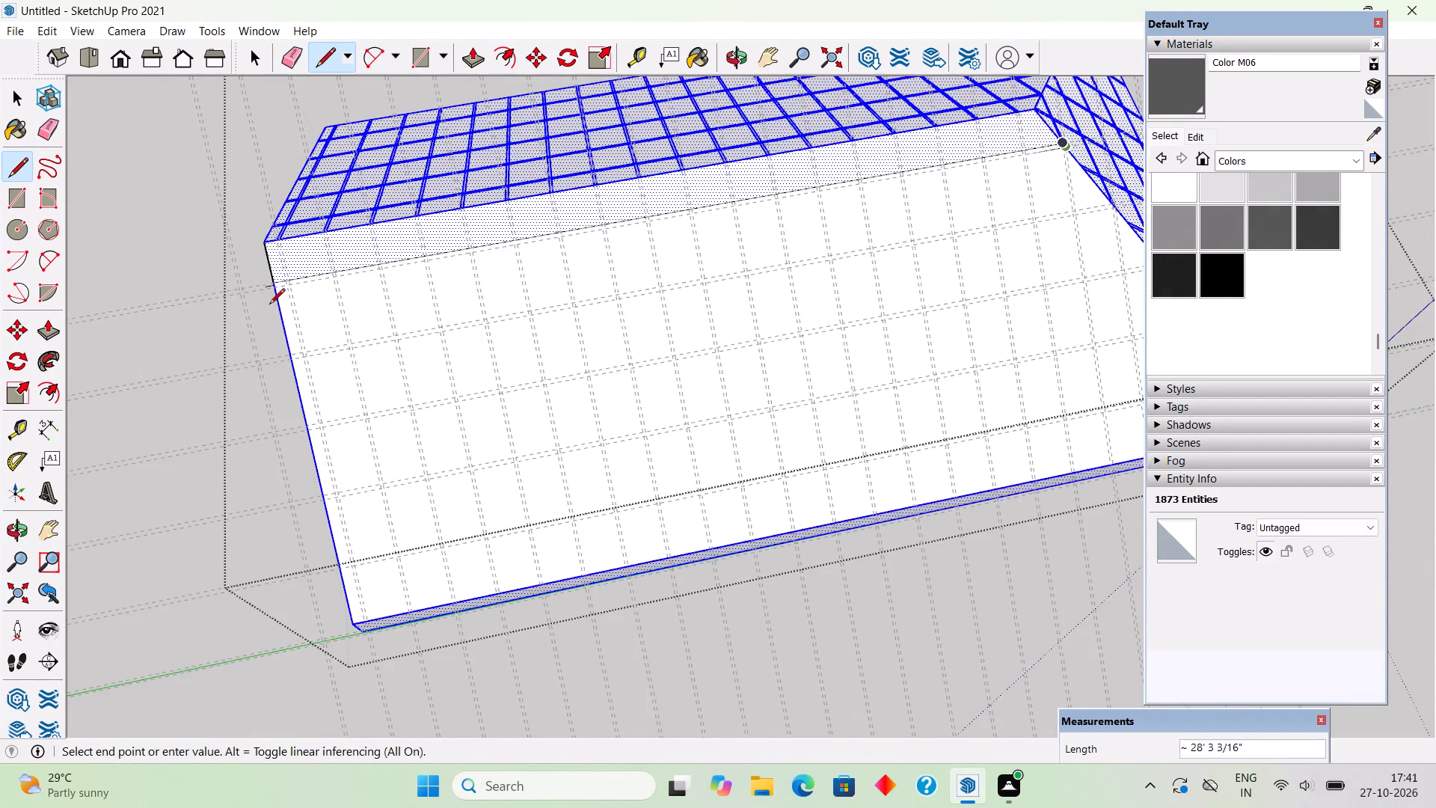
{"action": "scroll", "coordinate": [269, 305], "scroll_direction": "up", "scroll_amount": 10}
{"action": "left_click", "coordinate": [276, 270]}
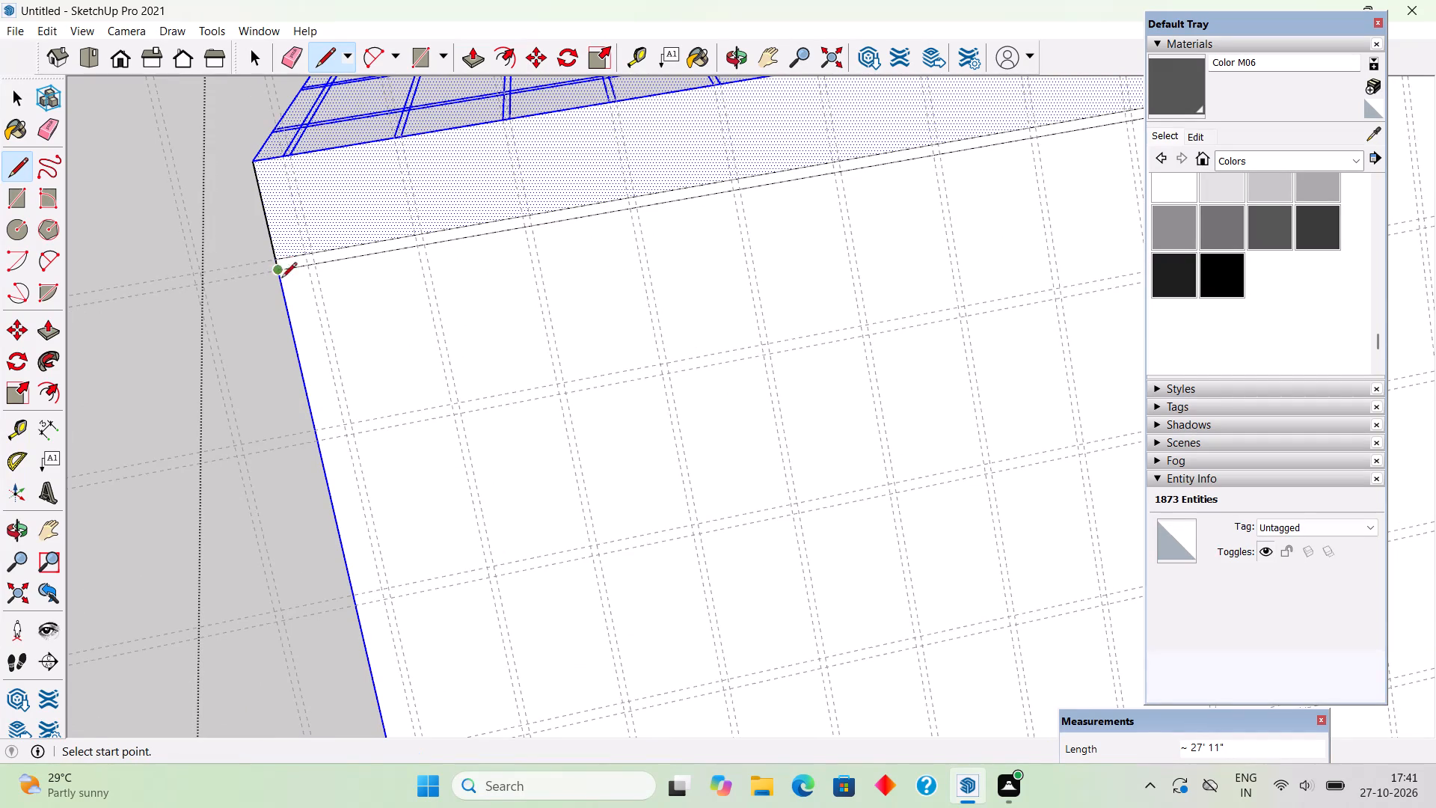
Draw a line about 29' 4 1/8" long along the second guide pair's upper guide, from the far end edge to the hip.
{"action": "left_click", "coordinate": [318, 430]}
{"action": "scroll", "coordinate": [295, 423], "scroll_direction": "down", "scroll_amount": 7}
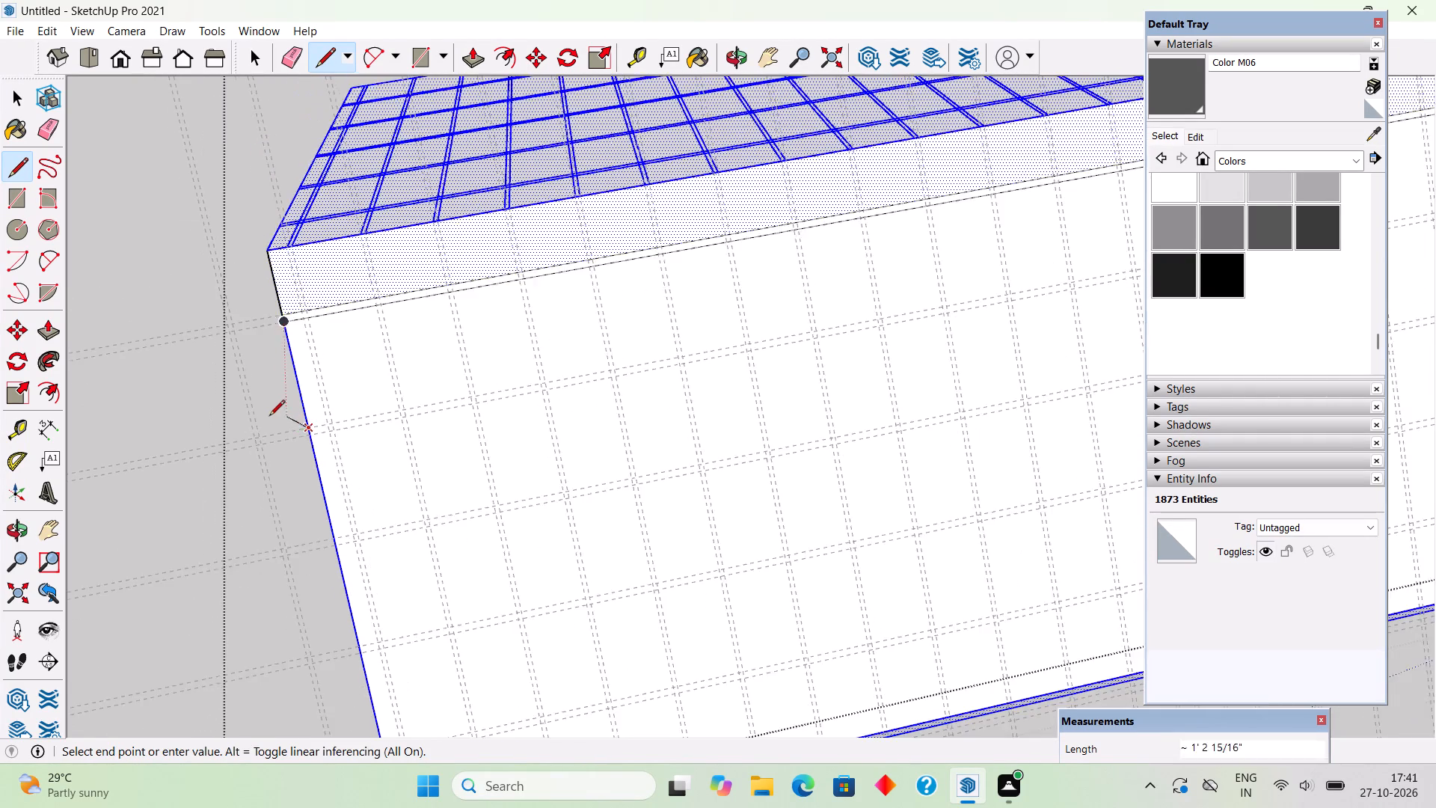
{"action": "scroll", "coordinate": [269, 417], "scroll_direction": "down", "scroll_amount": 5}
{"action": "scroll", "coordinate": [950, 287], "scroll_direction": "up", "scroll_amount": 4}
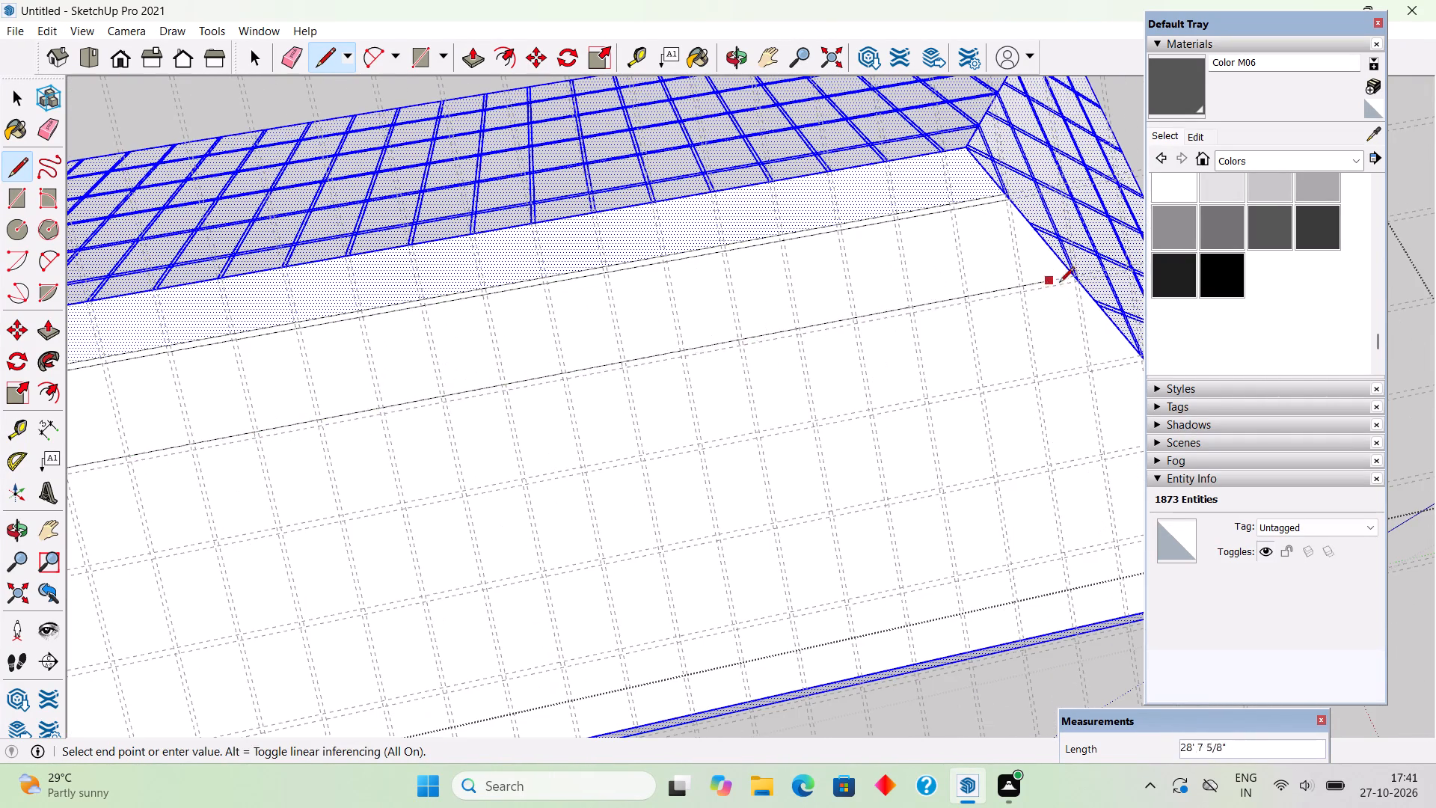
{"action": "scroll", "coordinate": [1075, 281], "scroll_direction": "up", "scroll_amount": 11}
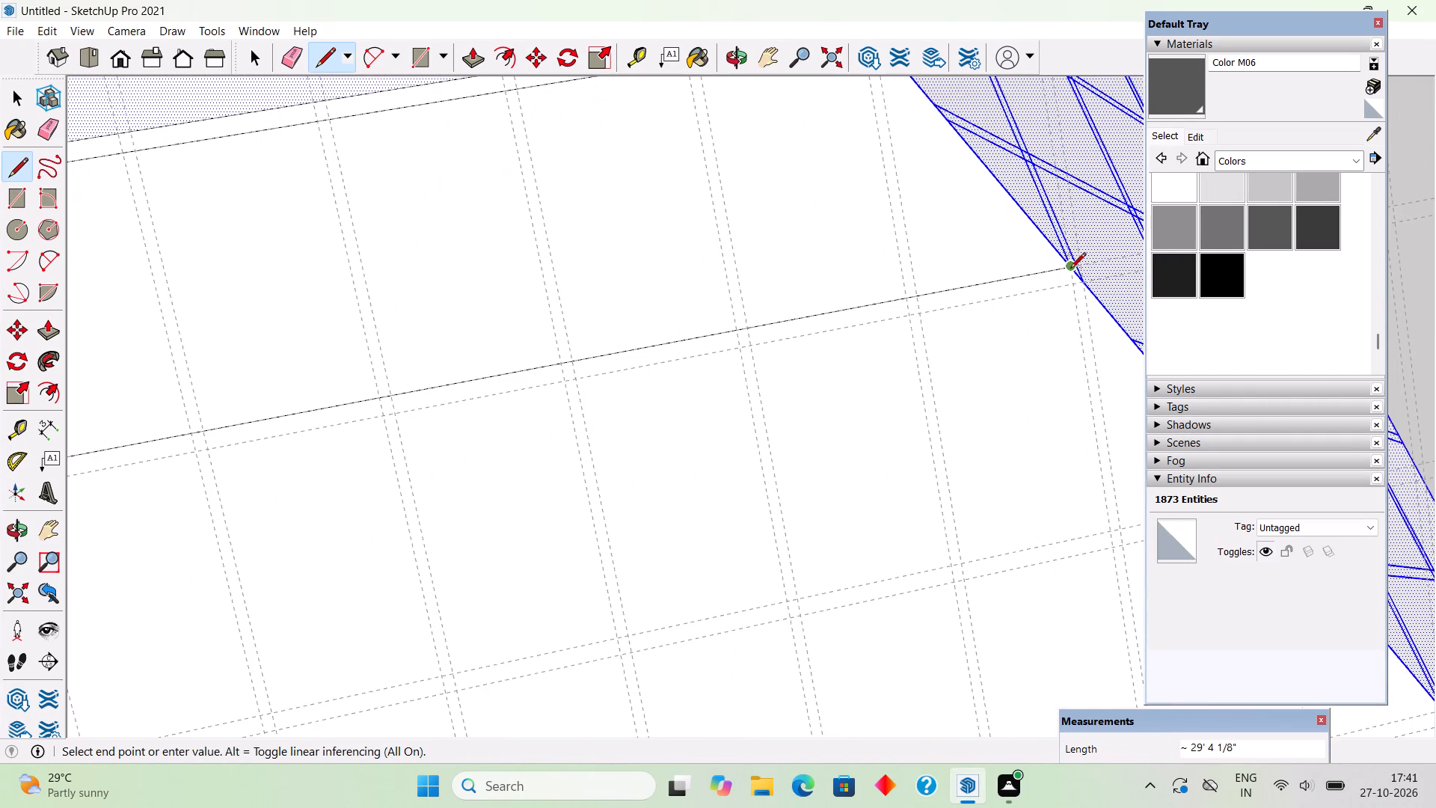
{"action": "left_click", "coordinate": [1070, 269]}
Draw the second pair's lower line, about 29' 5 1/4" long, along its guide from the hip to the far end edge.
{"action": "left_click", "coordinate": [1087, 292]}
{"action": "scroll", "coordinate": [927, 293], "scroll_direction": "down", "scroll_amount": 4}
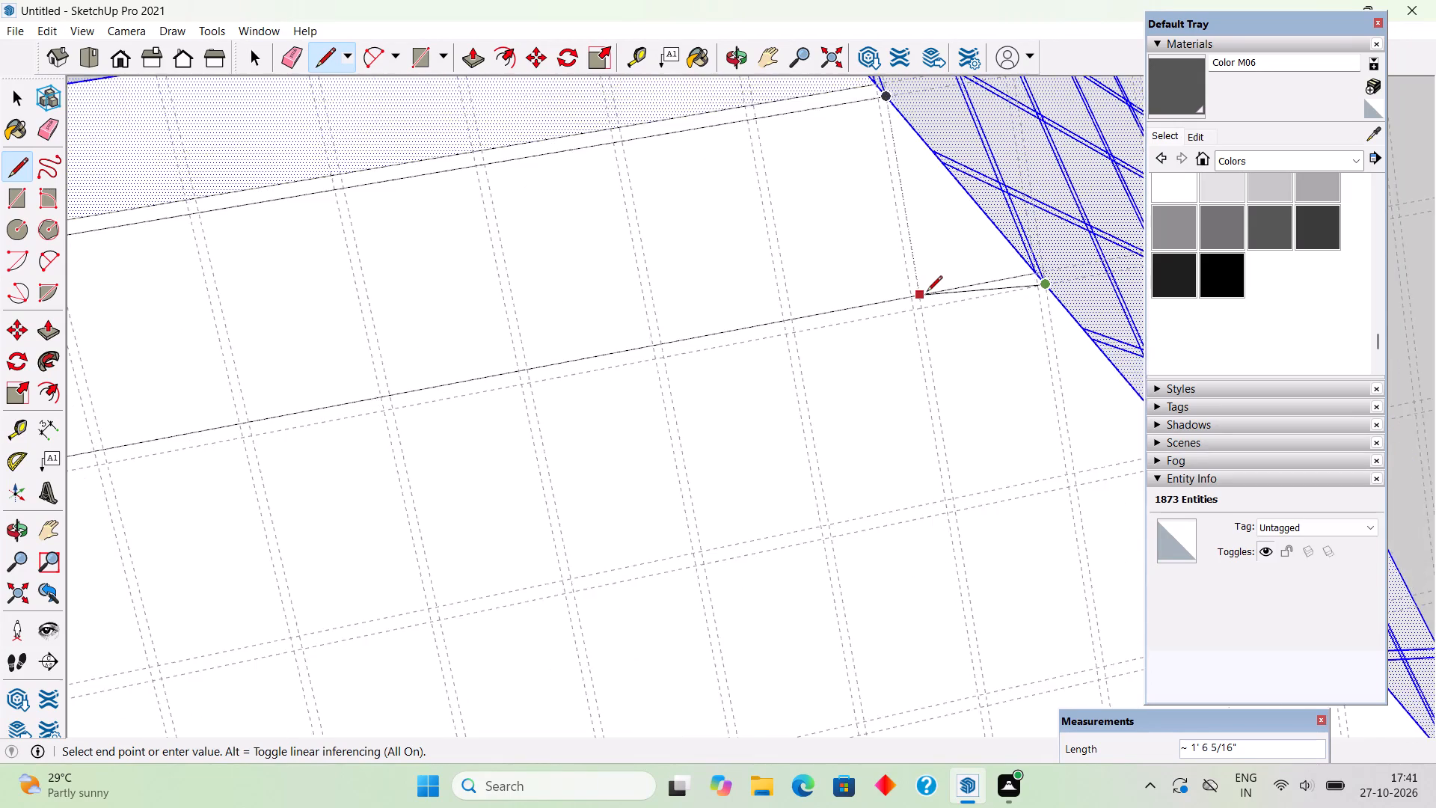
{"action": "scroll", "coordinate": [927, 293], "scroll_direction": "down", "scroll_amount": 14}
{"action": "scroll", "coordinate": [356, 448], "scroll_direction": "up", "scroll_amount": 5}
{"action": "scroll", "coordinate": [302, 420], "scroll_direction": "up", "scroll_amount": 3}
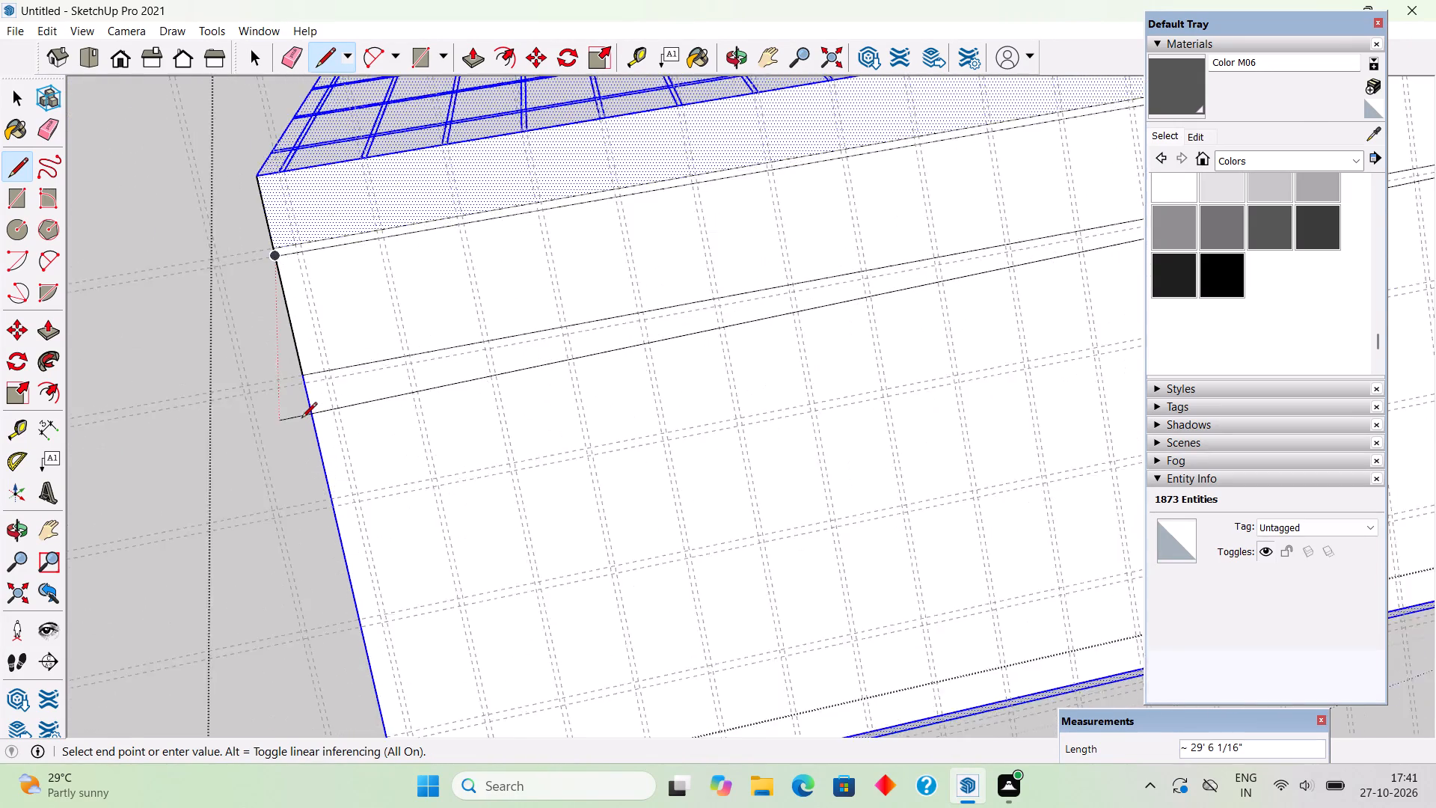
{"action": "scroll", "coordinate": [301, 419], "scroll_direction": "up", "scroll_amount": 9}
{"action": "left_click", "coordinate": [307, 365]}
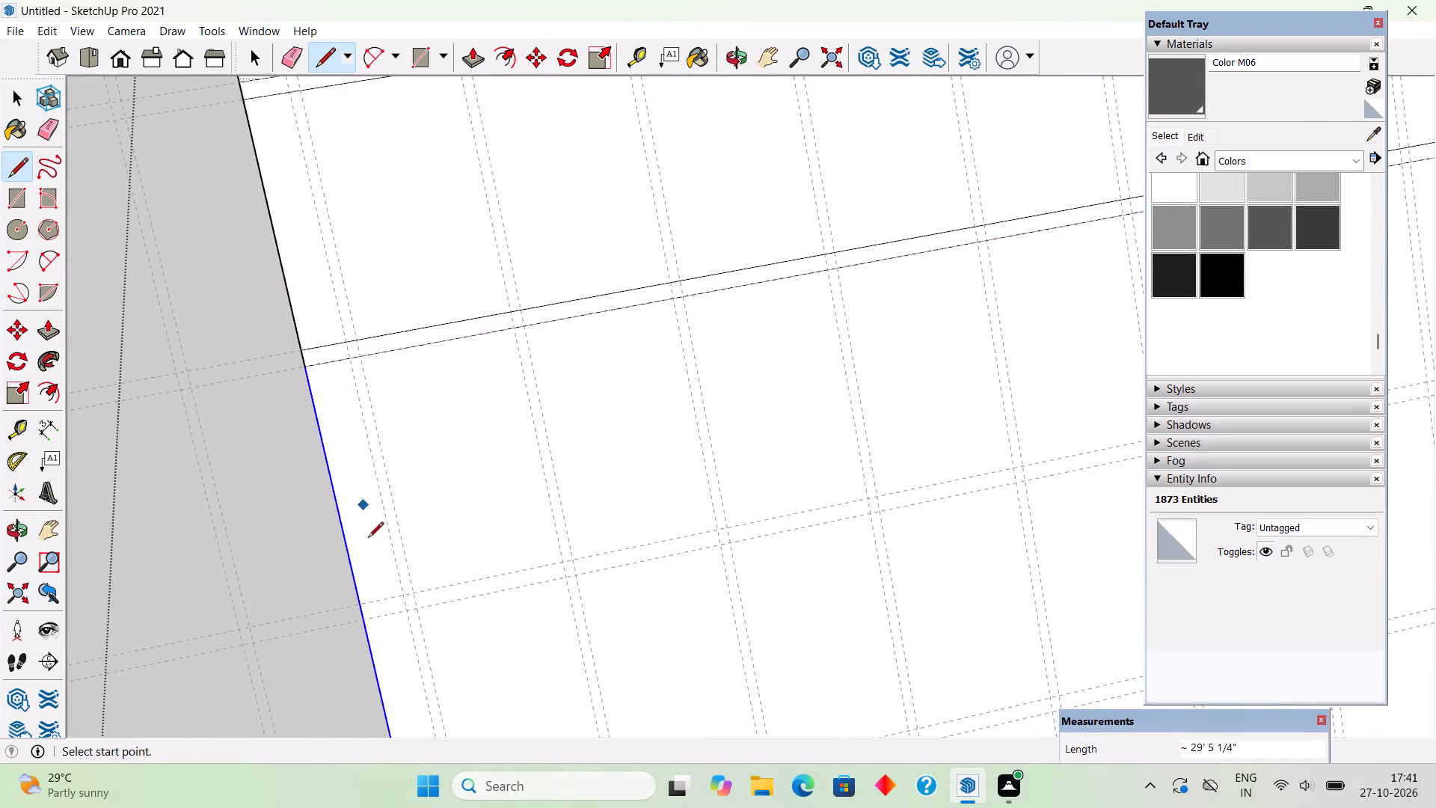
Draw a line about 30' 10 7/16" long along the third horizontal pair's upper guide, from the far end edge to the hip.
{"action": "left_click", "coordinate": [358, 604]}
{"action": "scroll", "coordinate": [251, 536], "scroll_direction": "down", "scroll_amount": 10}
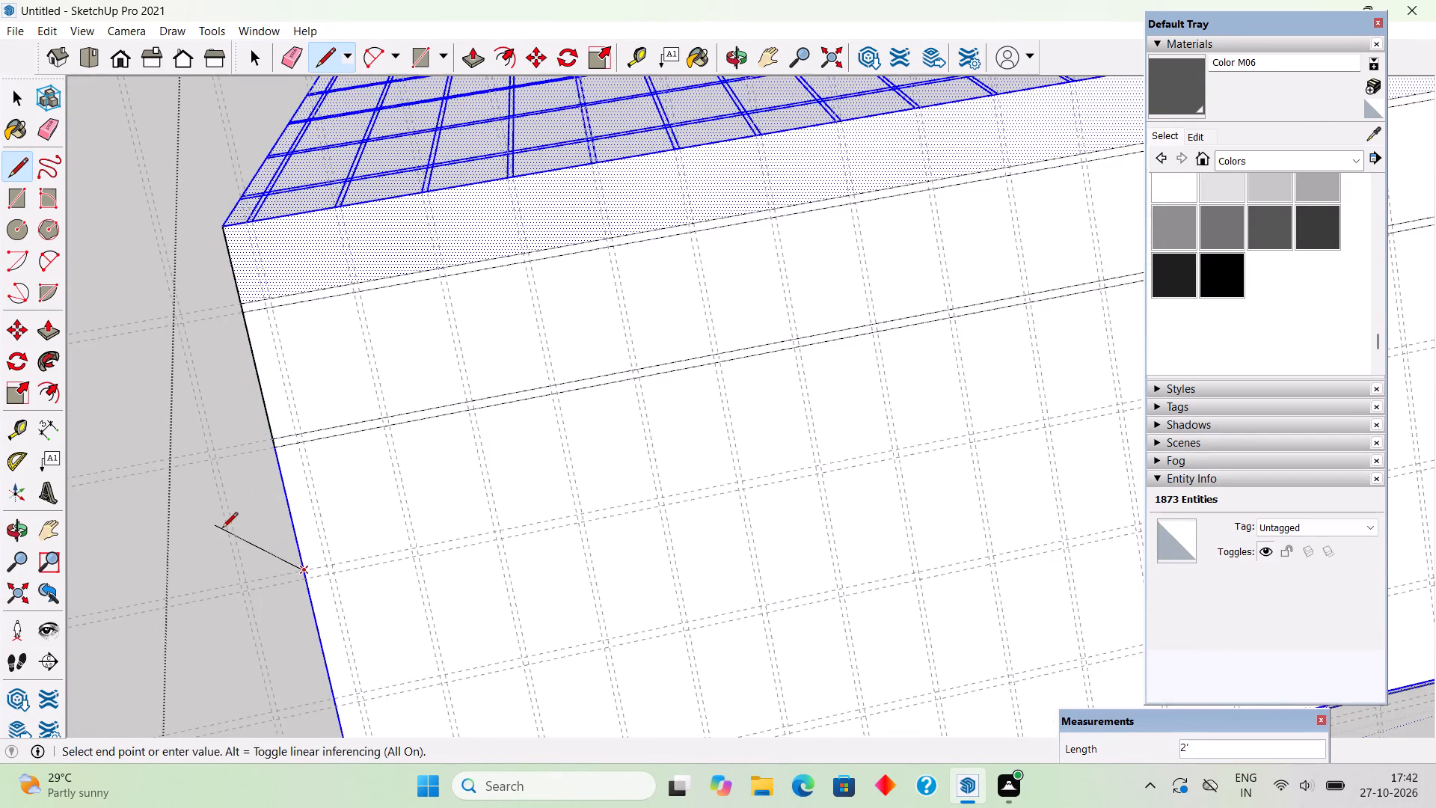
{"action": "scroll", "coordinate": [222, 529], "scroll_direction": "down", "scroll_amount": 4}
{"action": "scroll", "coordinate": [280, 507], "scroll_direction": "down", "scroll_amount": 5}
{"action": "scroll", "coordinate": [930, 417], "scroll_direction": "up", "scroll_amount": 3}
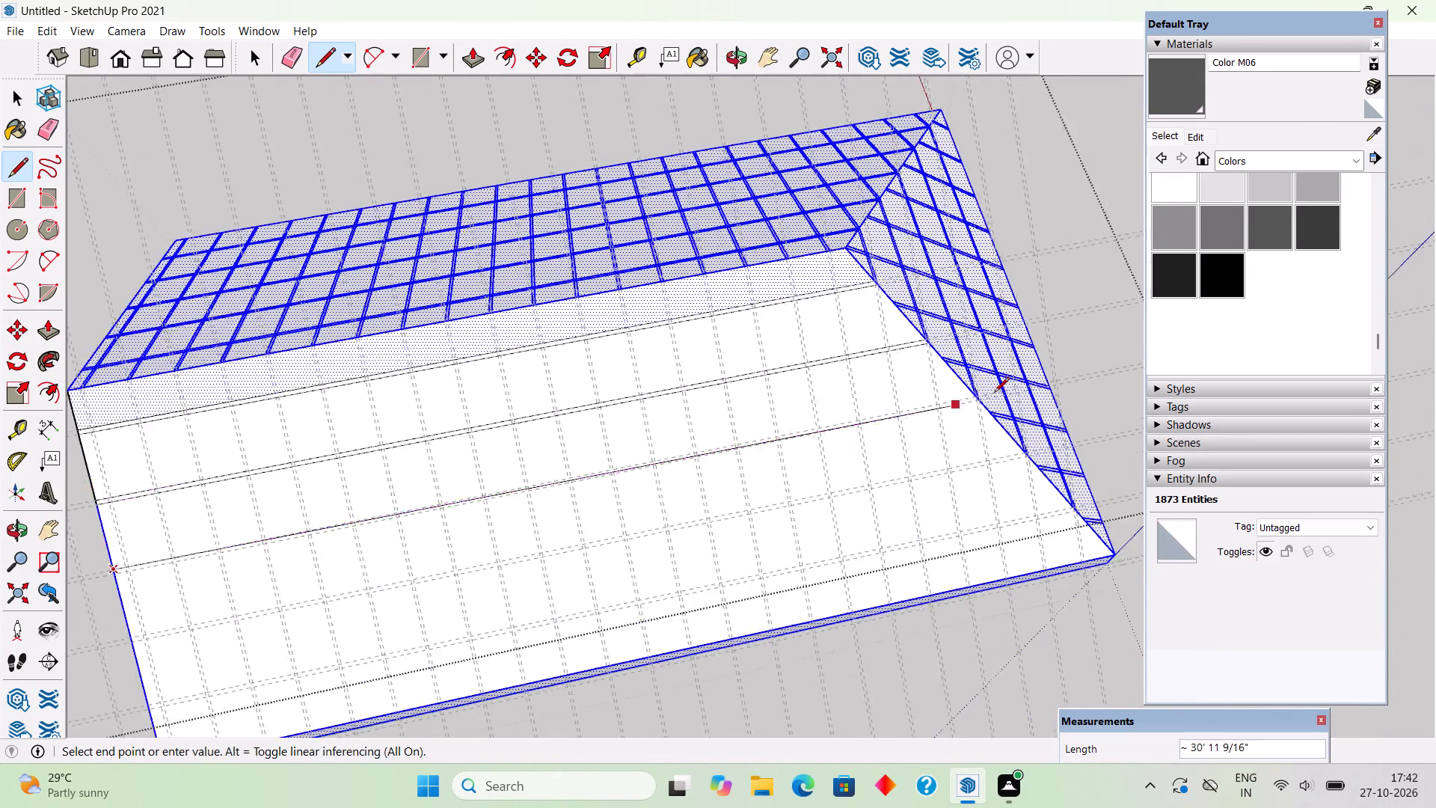
{"action": "scroll", "coordinate": [994, 394], "scroll_direction": "up", "scroll_amount": 9}
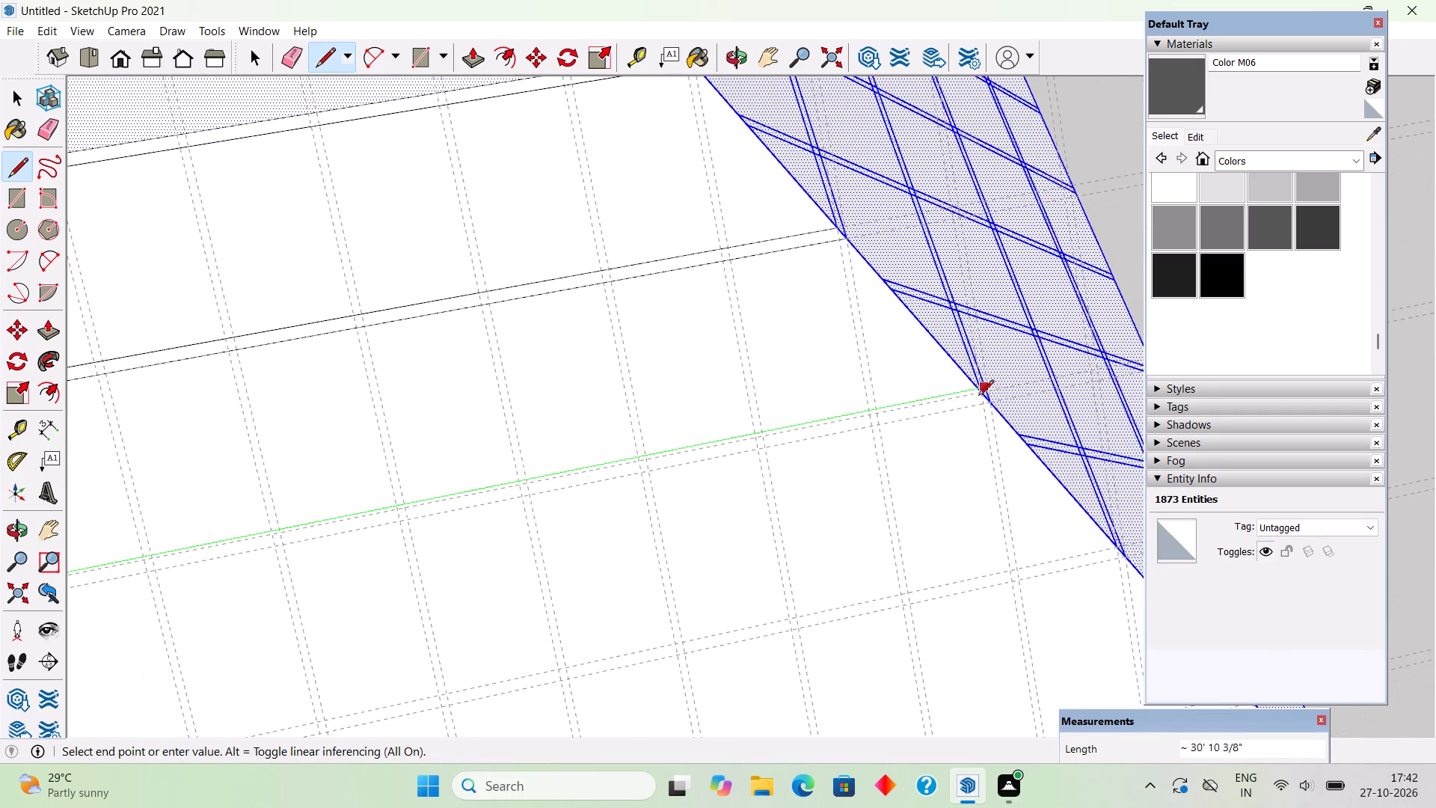
{"action": "scroll", "coordinate": [978, 397], "scroll_direction": "up", "scroll_amount": 14}
{"action": "left_click", "coordinate": [989, 378]}
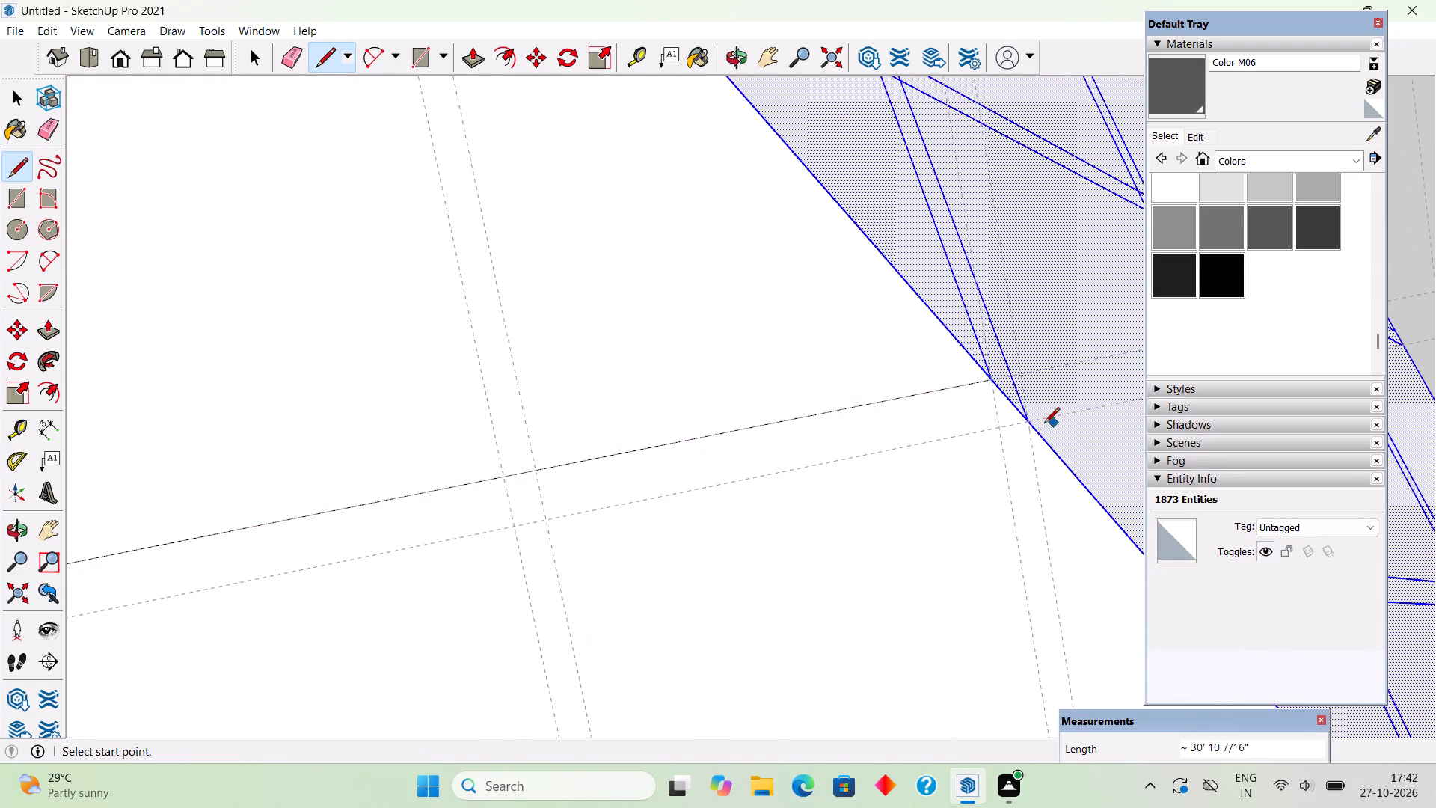
Draw the third pair's lower line, about 30' 11" long, along its guide from the hip to the far end edge.
{"action": "left_click", "coordinate": [1027, 424]}
{"action": "scroll", "coordinate": [978, 431], "scroll_direction": "down", "scroll_amount": 7}
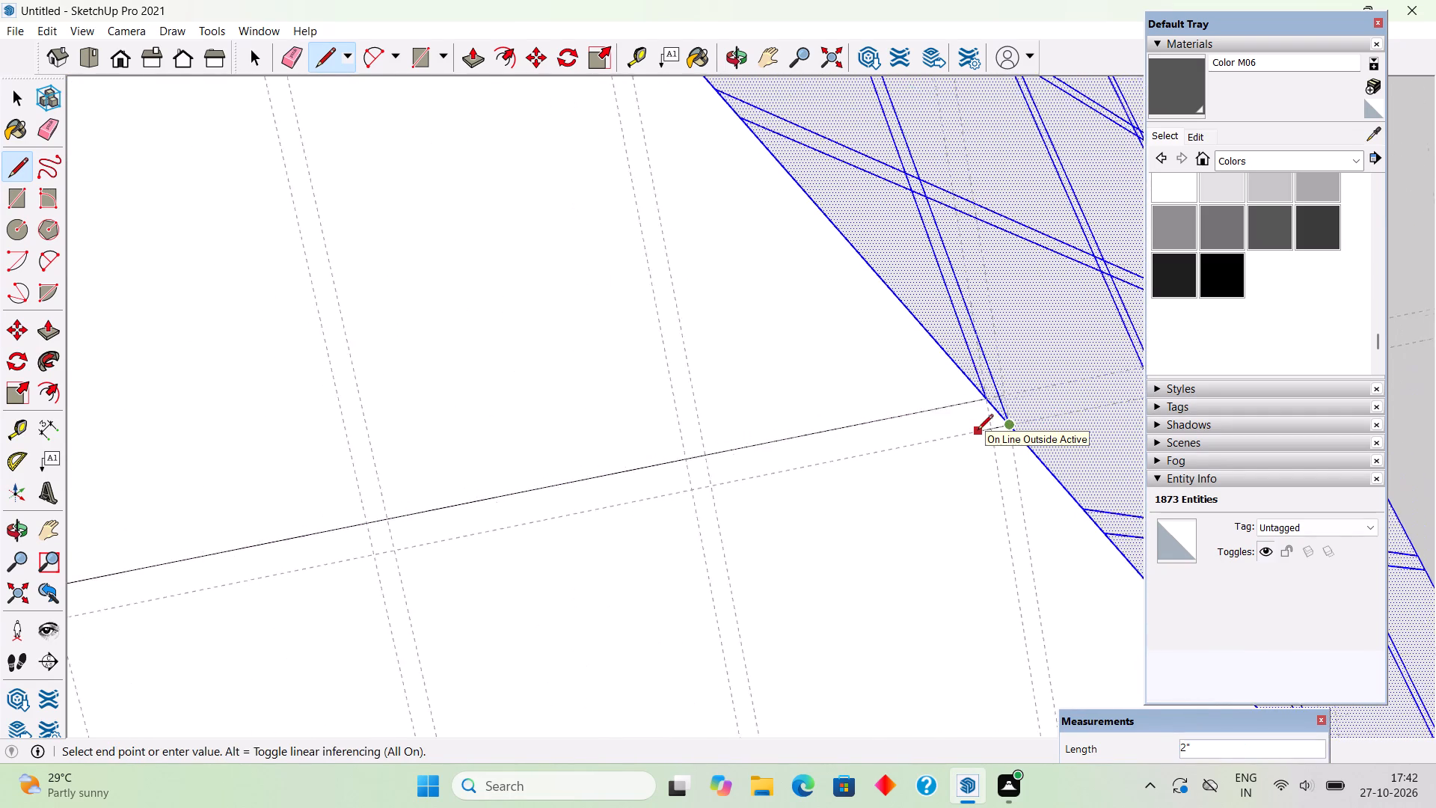
{"action": "scroll", "coordinate": [978, 431], "scroll_direction": "down", "scroll_amount": 20}
{"action": "scroll", "coordinate": [978, 431], "scroll_direction": "down", "scroll_amount": 3}
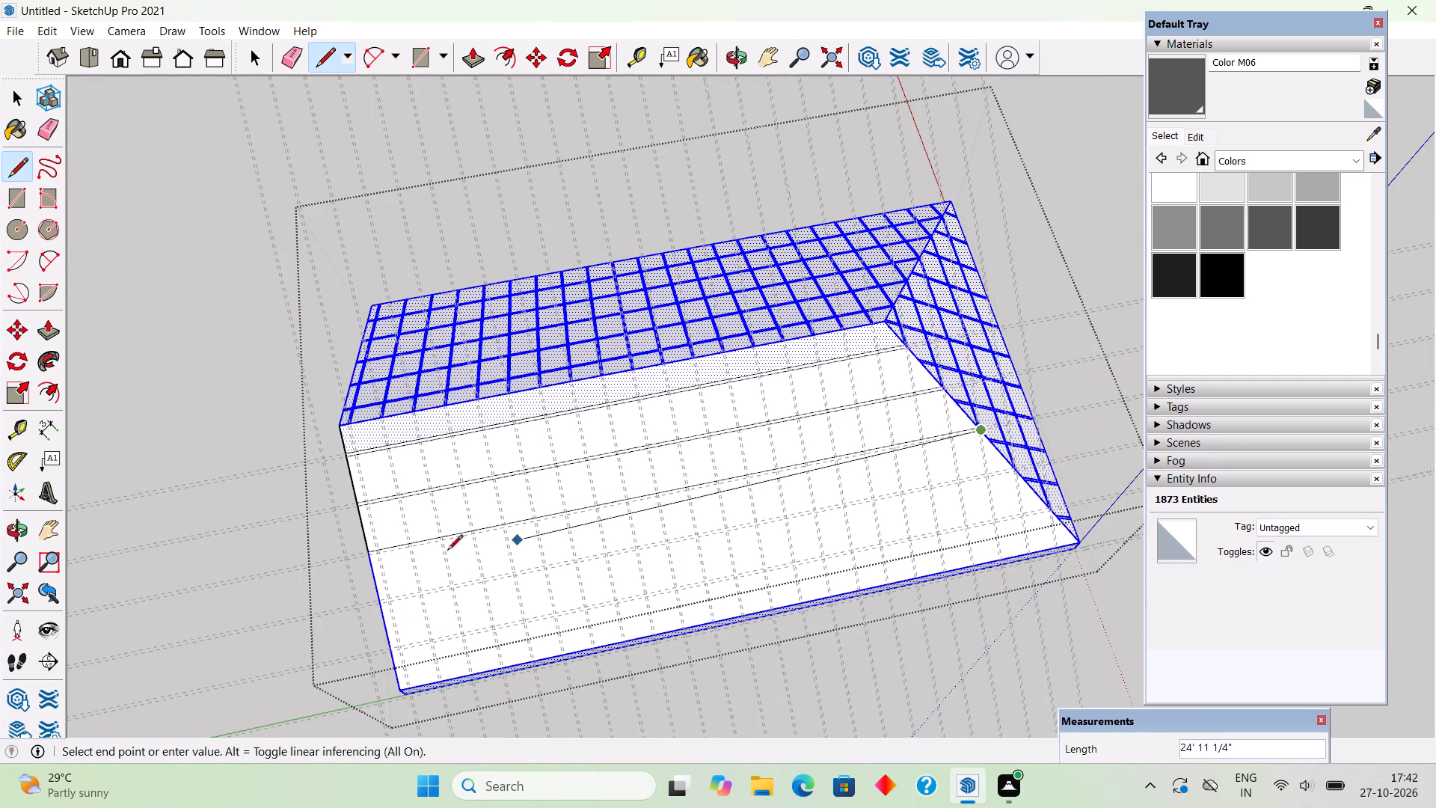
{"action": "scroll", "coordinate": [337, 570], "scroll_direction": "up", "scroll_amount": 16}
{"action": "scroll", "coordinate": [396, 527], "scroll_direction": "up", "scroll_amount": 5}
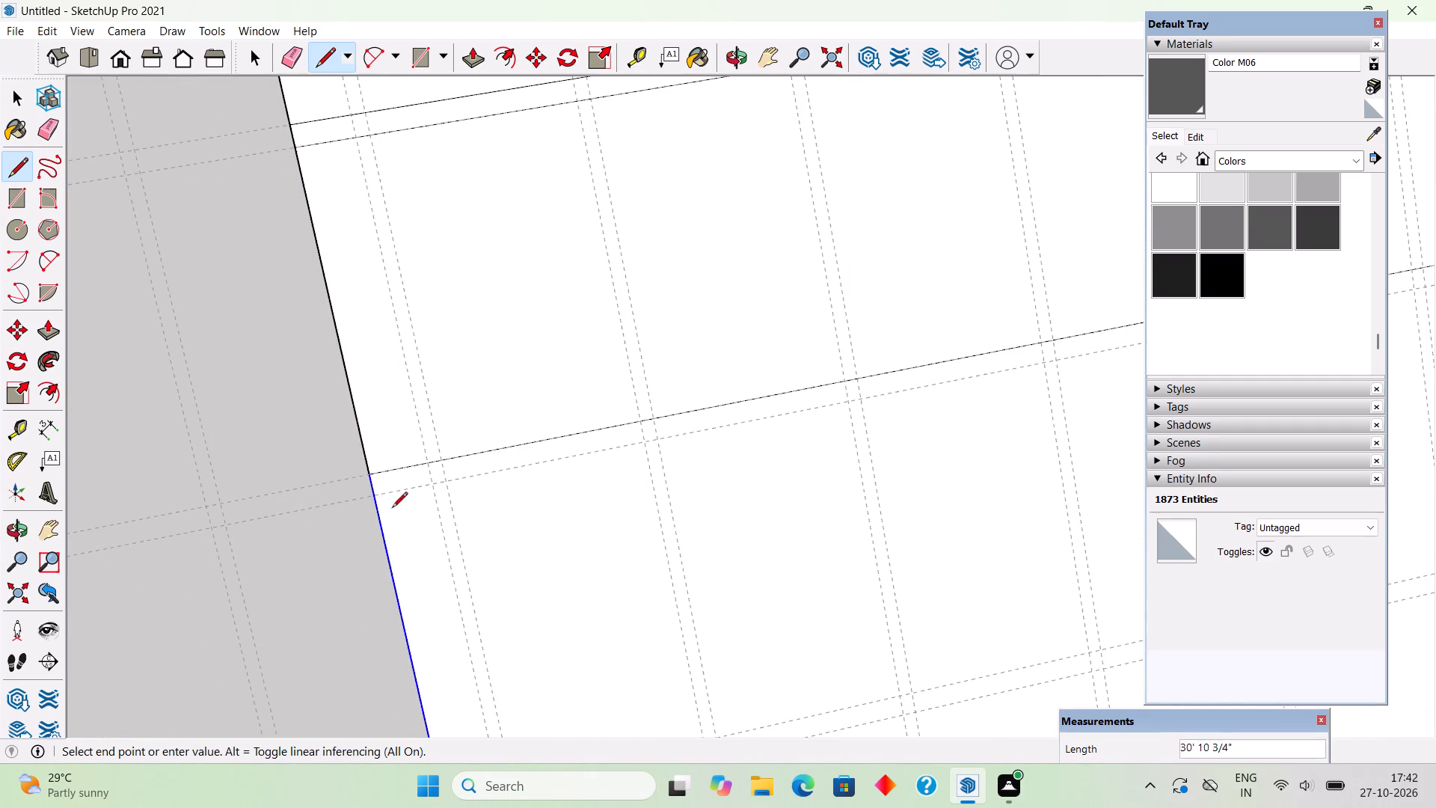
{"action": "left_click", "coordinate": [375, 494]}
Draw a line about 32' 4 11/16" long along the fourth horizontal pair's upper guide, from the far end edge to the hip.
{"action": "scroll", "coordinate": [375, 494], "scroll_direction": "down", "scroll_amount": 6}
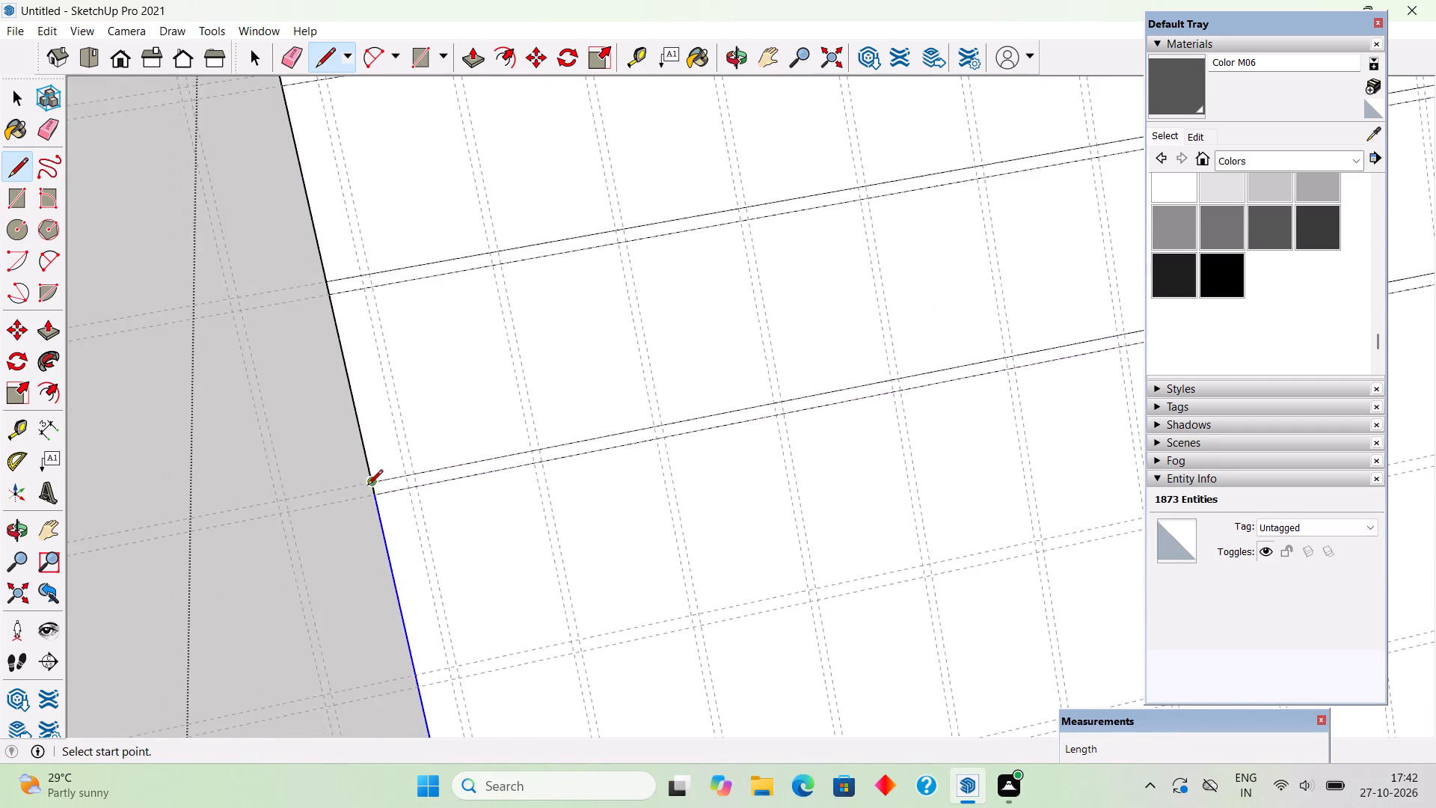
{"action": "scroll", "coordinate": [367, 486], "scroll_direction": "down", "scroll_amount": 5}
{"action": "left_click", "coordinate": [398, 607]}
{"action": "scroll", "coordinate": [339, 590], "scroll_direction": "down", "scroll_amount": 6}
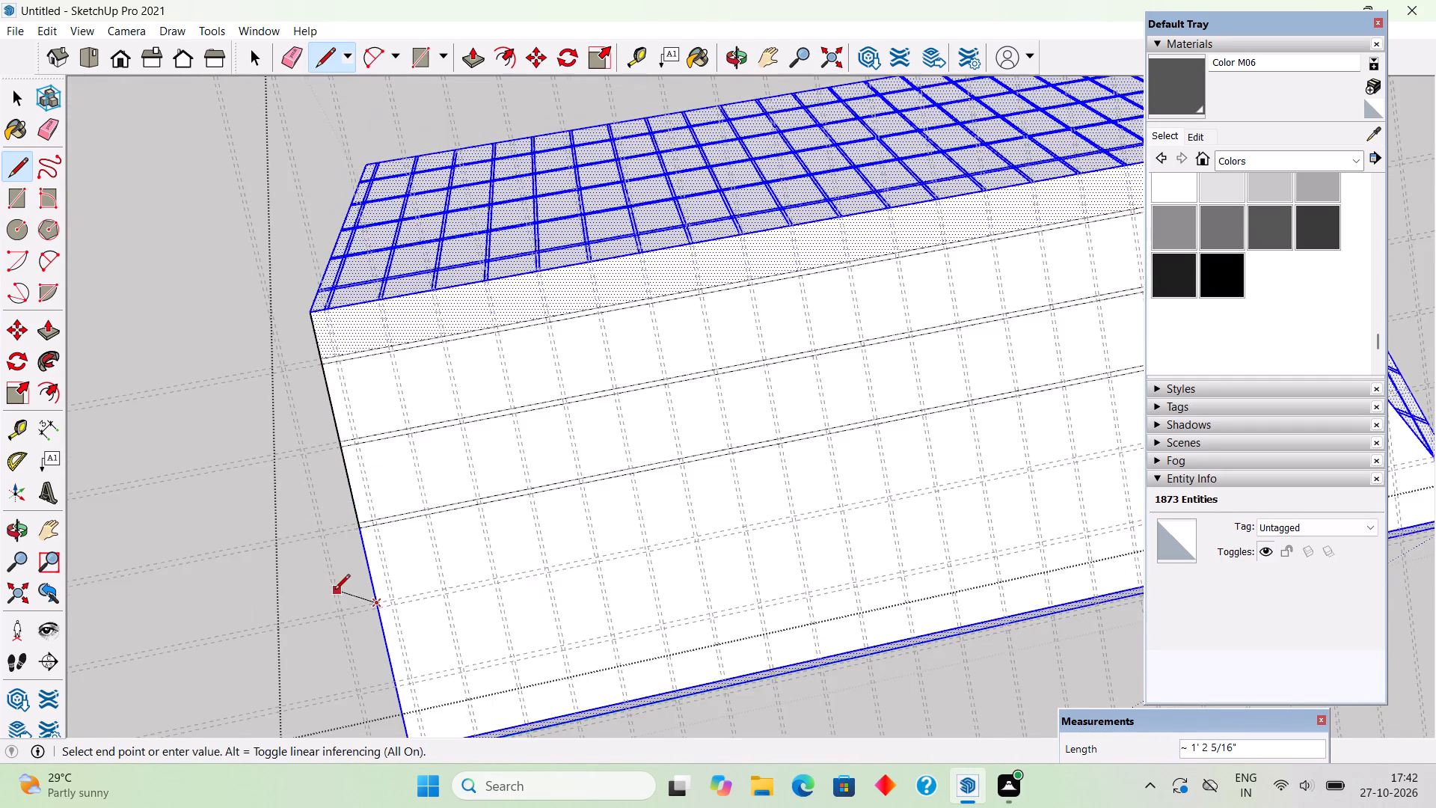
{"action": "scroll", "coordinate": [334, 591], "scroll_direction": "down", "scroll_amount": 3}
{"action": "scroll", "coordinate": [632, 520], "scroll_direction": "down", "scroll_amount": 5}
{"action": "scroll", "coordinate": [992, 459], "scroll_direction": "up", "scroll_amount": 5}
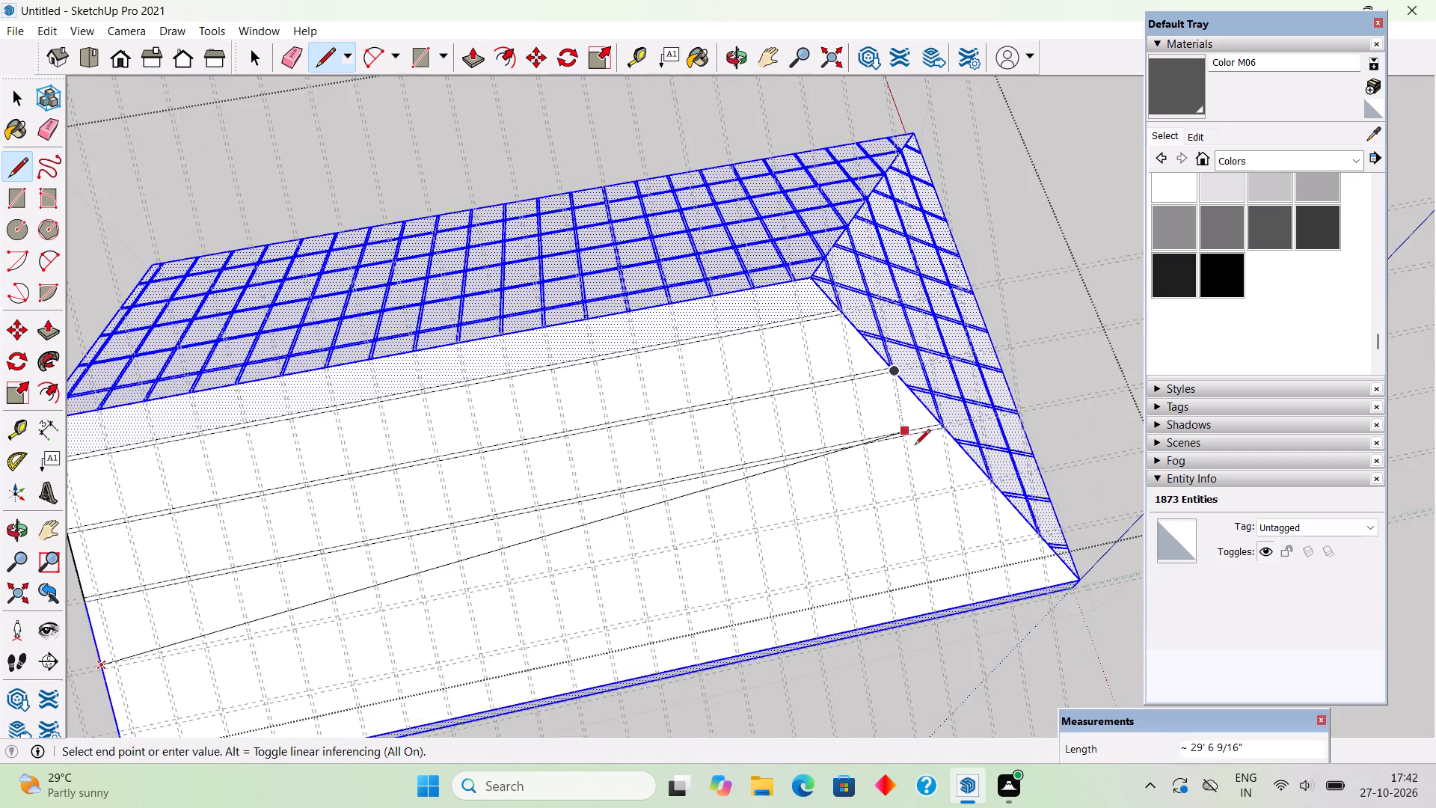
{"action": "scroll", "coordinate": [938, 473], "scroll_direction": "up", "scroll_amount": 8}
{"action": "scroll", "coordinate": [1029, 486], "scroll_direction": "up", "scroll_amount": 5}
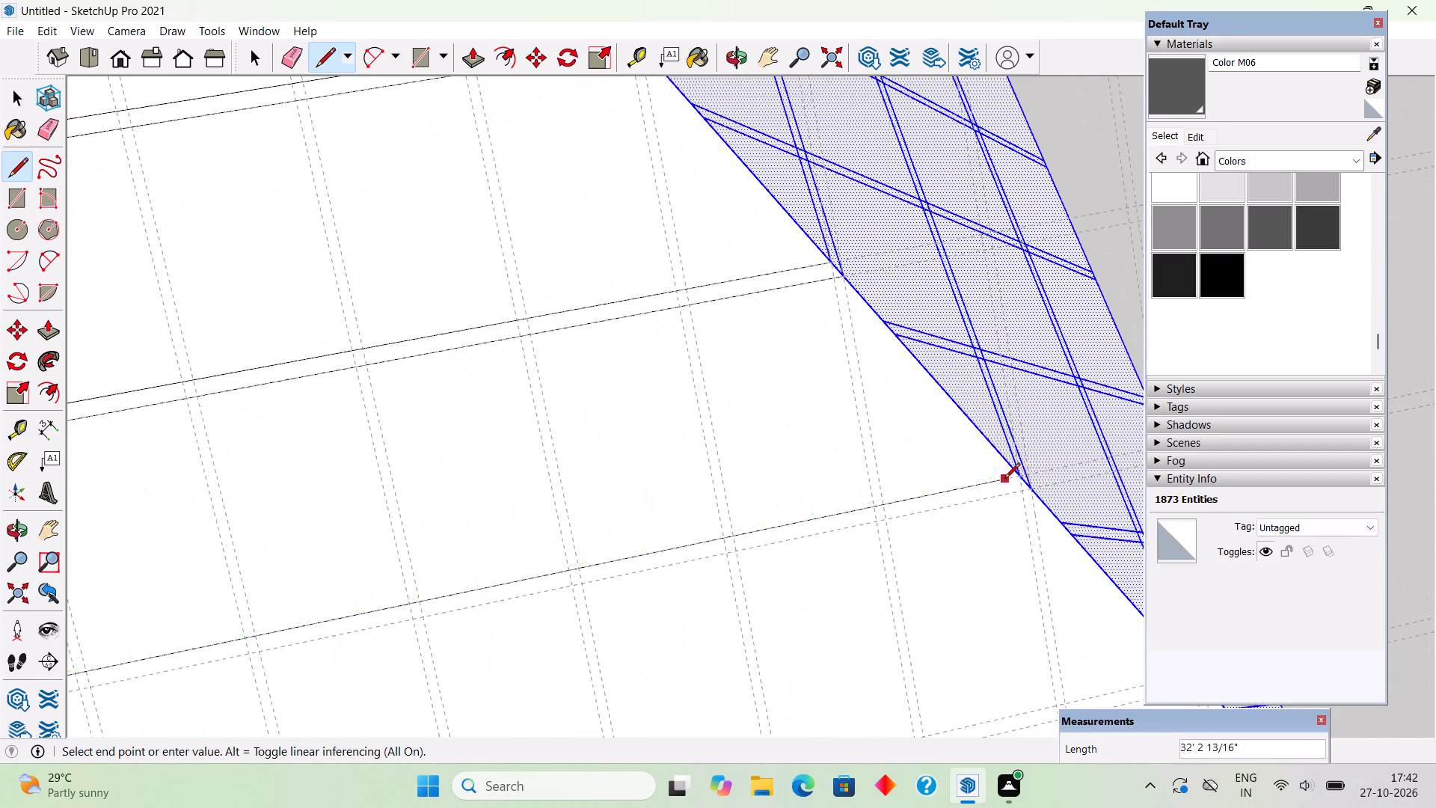
{"action": "scroll", "coordinate": [1015, 480], "scroll_direction": "up", "scroll_amount": 11}
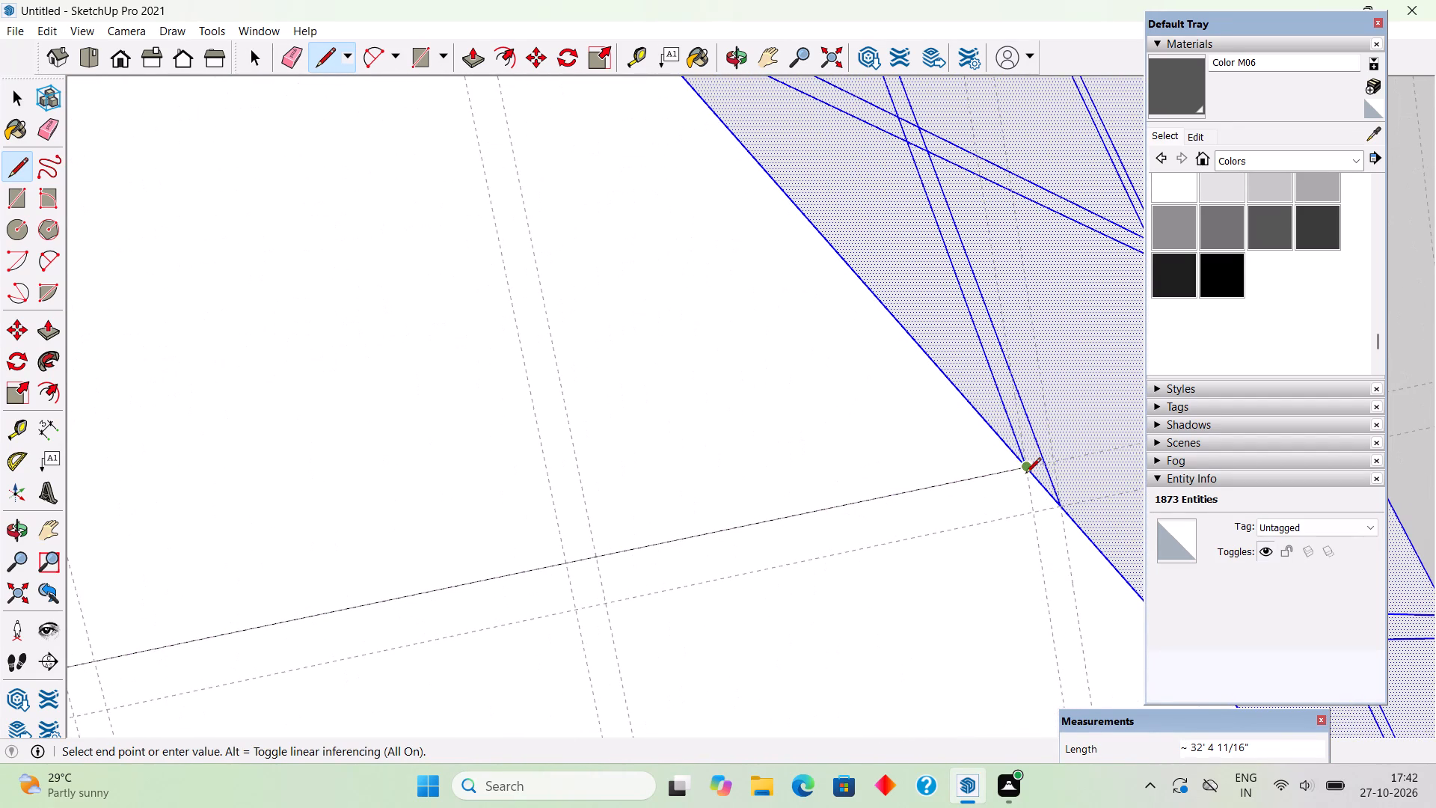
{"action": "left_click", "coordinate": [1025, 474]}
Draw the fourth pair's lower line, about 32' 5 13/16" long, along its guide from the hip to the far end edge.
{"action": "left_click", "coordinate": [1067, 509]}
{"action": "scroll", "coordinate": [971, 510], "scroll_direction": "down", "scroll_amount": 4}
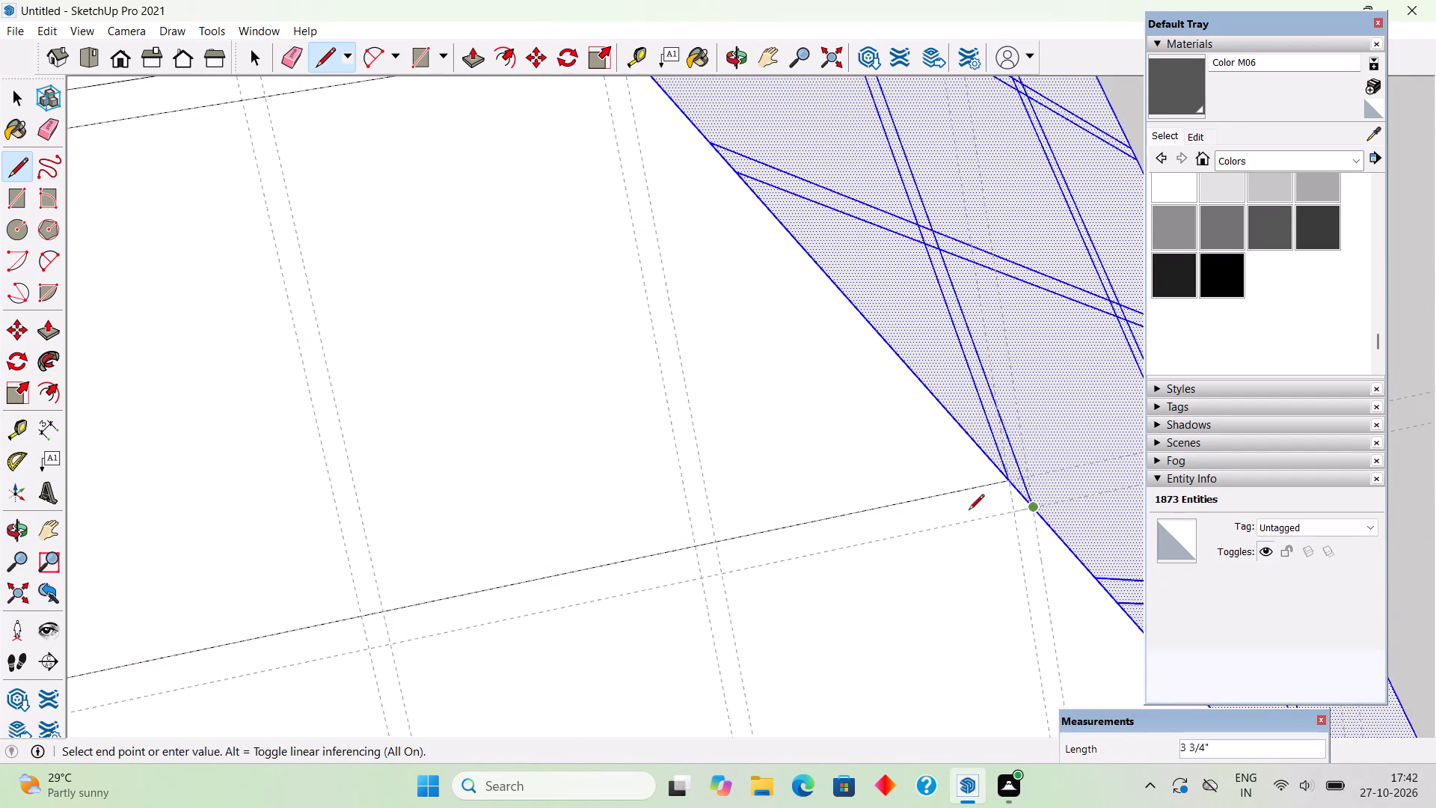
{"action": "scroll", "coordinate": [969, 507], "scroll_direction": "down", "scroll_amount": 17}
{"action": "scroll", "coordinate": [978, 498], "scroll_direction": "down", "scroll_amount": 9}
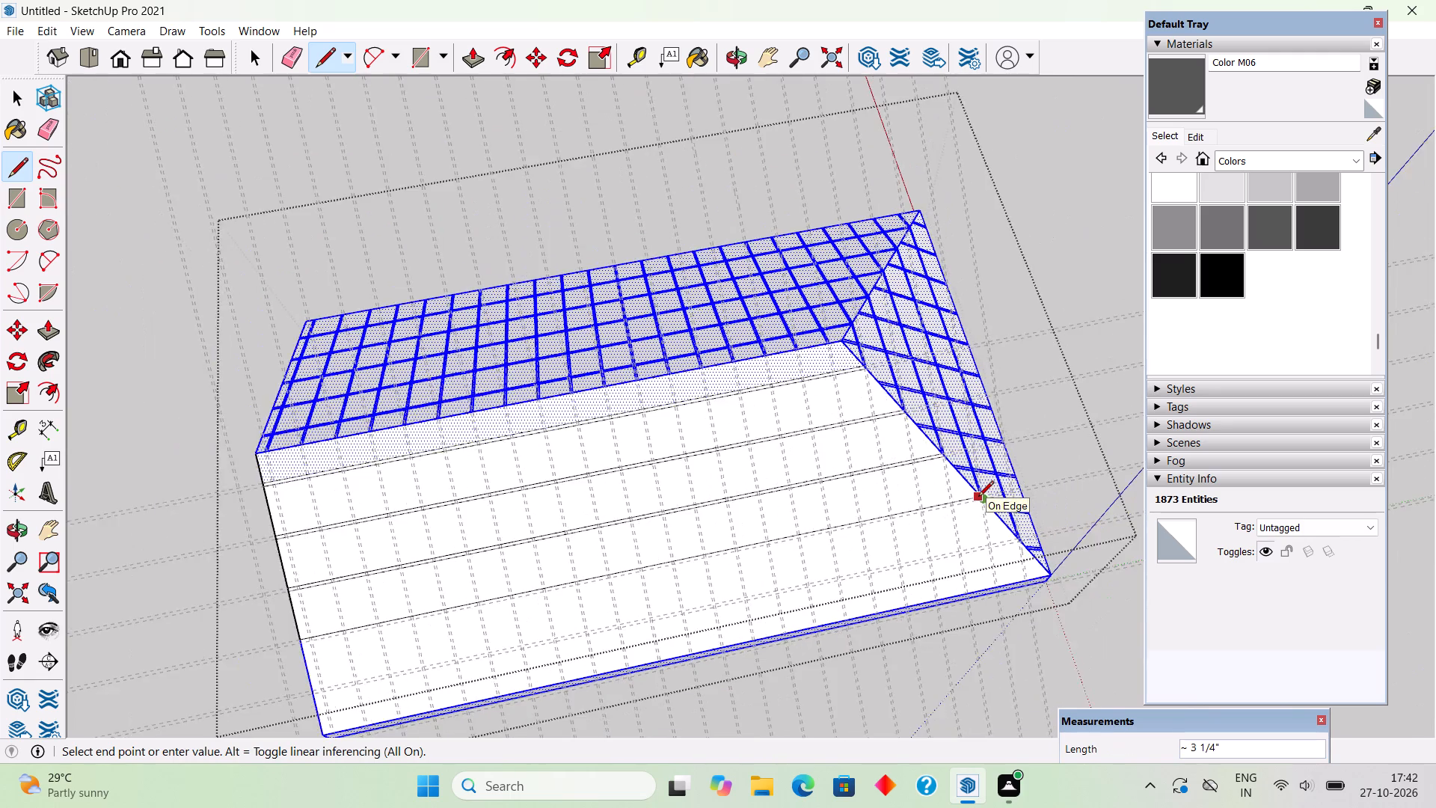
{"action": "scroll", "coordinate": [978, 498], "scroll_direction": "down", "scroll_amount": 3}
{"action": "scroll", "coordinate": [536, 606], "scroll_direction": "up", "scroll_amount": 12}
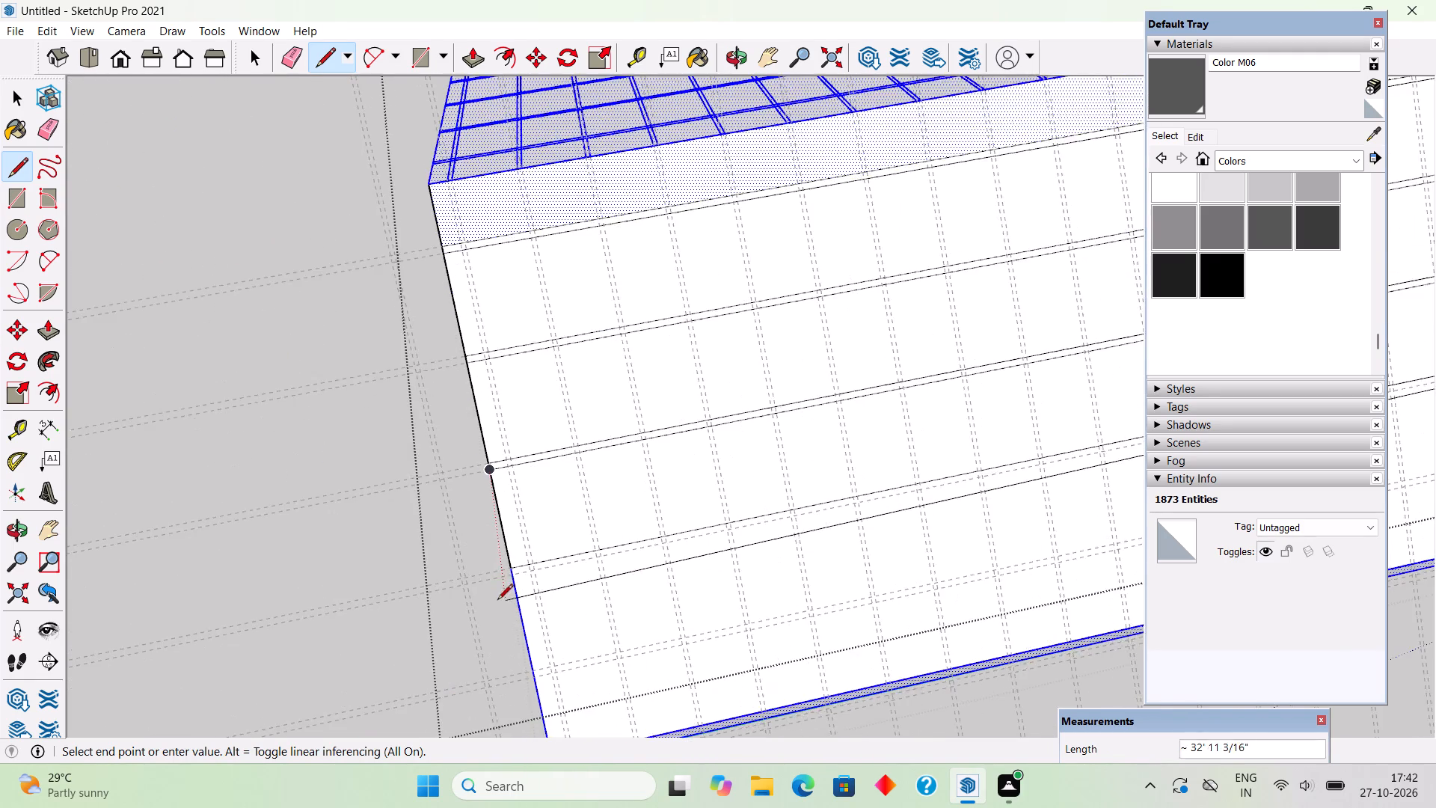
{"action": "scroll", "coordinate": [497, 601], "scroll_direction": "up", "scroll_amount": 5}
{"action": "left_click", "coordinate": [526, 561]}
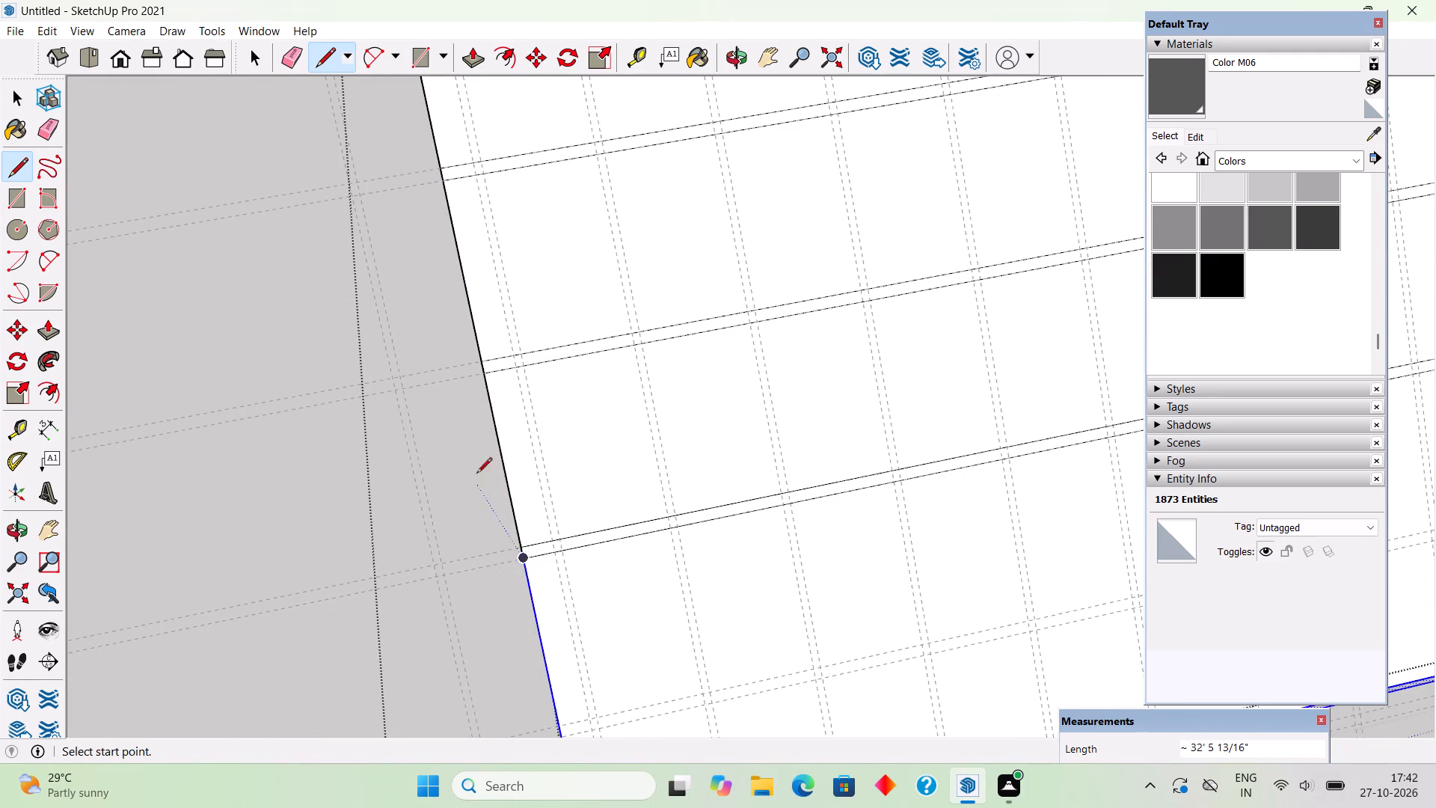
Draw a line about 33' 10 15/16" long along the lowest horizontal pair's upper guide, from the far end edge to the hip.
{"action": "scroll", "coordinate": [465, 461], "scroll_direction": "down", "scroll_amount": 5}
{"action": "scroll", "coordinate": [528, 632], "scroll_direction": "up", "scroll_amount": 4}
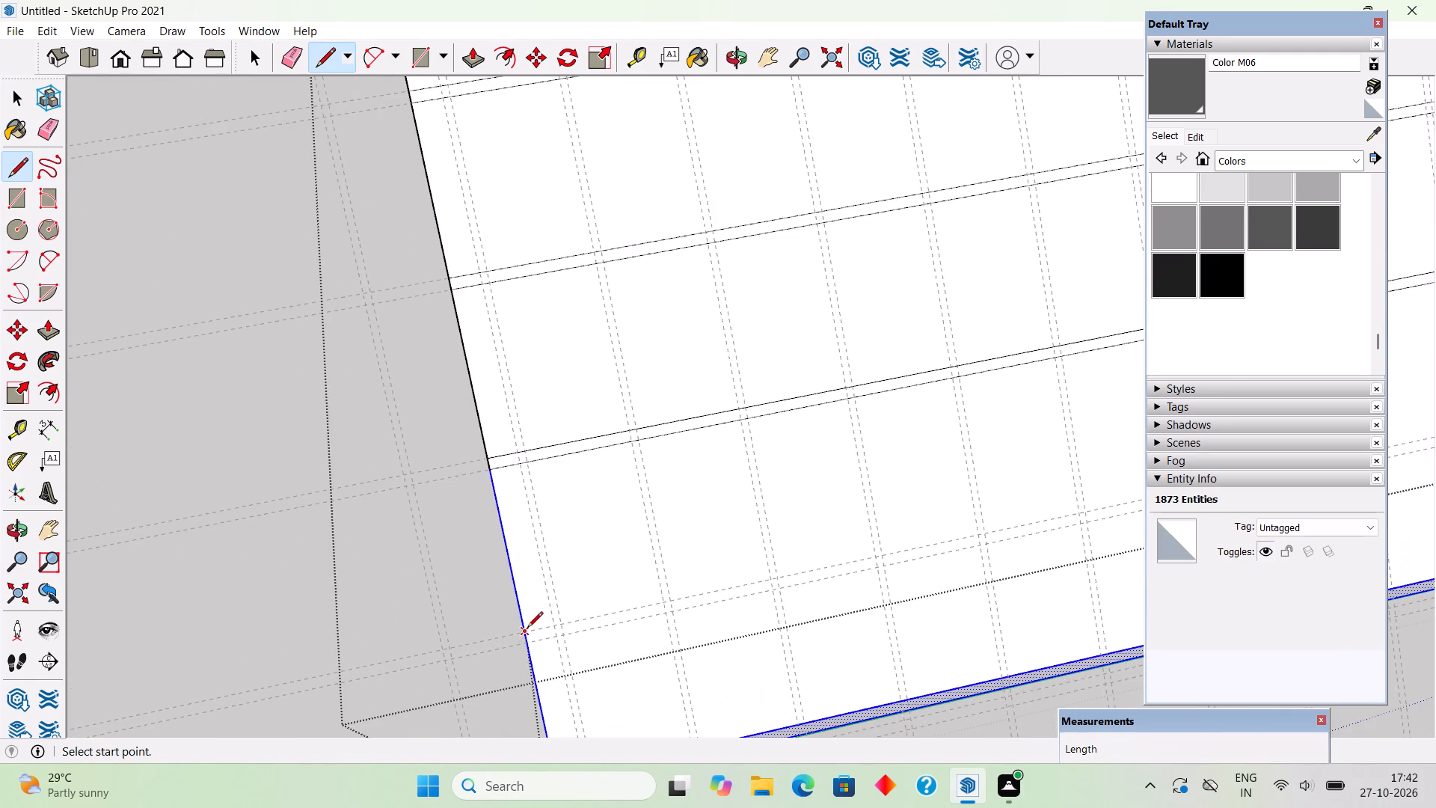
{"action": "left_click", "coordinate": [527, 628]}
{"action": "scroll", "coordinate": [503, 607], "scroll_direction": "down", "scroll_amount": 18}
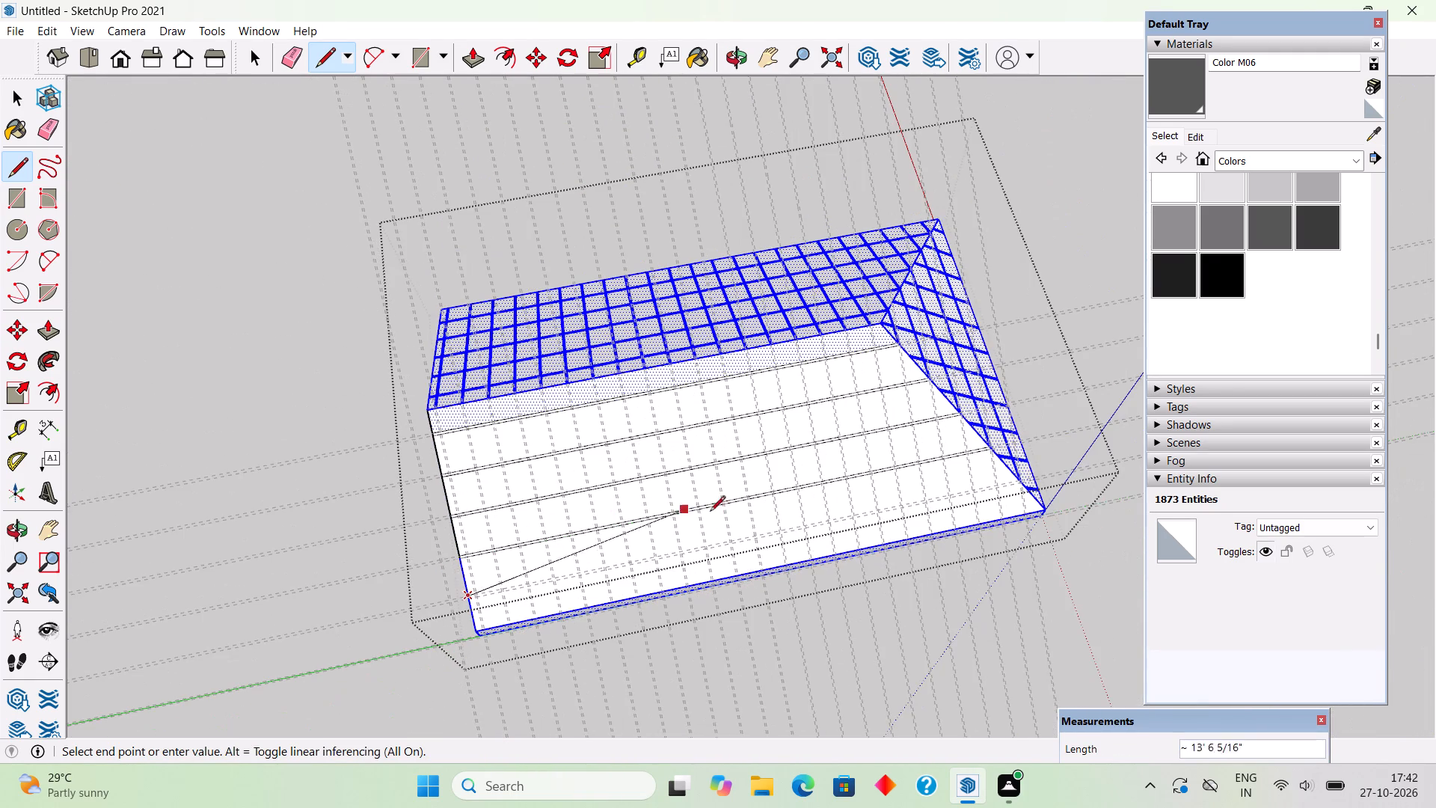
{"action": "scroll", "coordinate": [960, 503], "scroll_direction": "up", "scroll_amount": 5}
{"action": "scroll", "coordinate": [1025, 473], "scroll_direction": "up", "scroll_amount": 10}
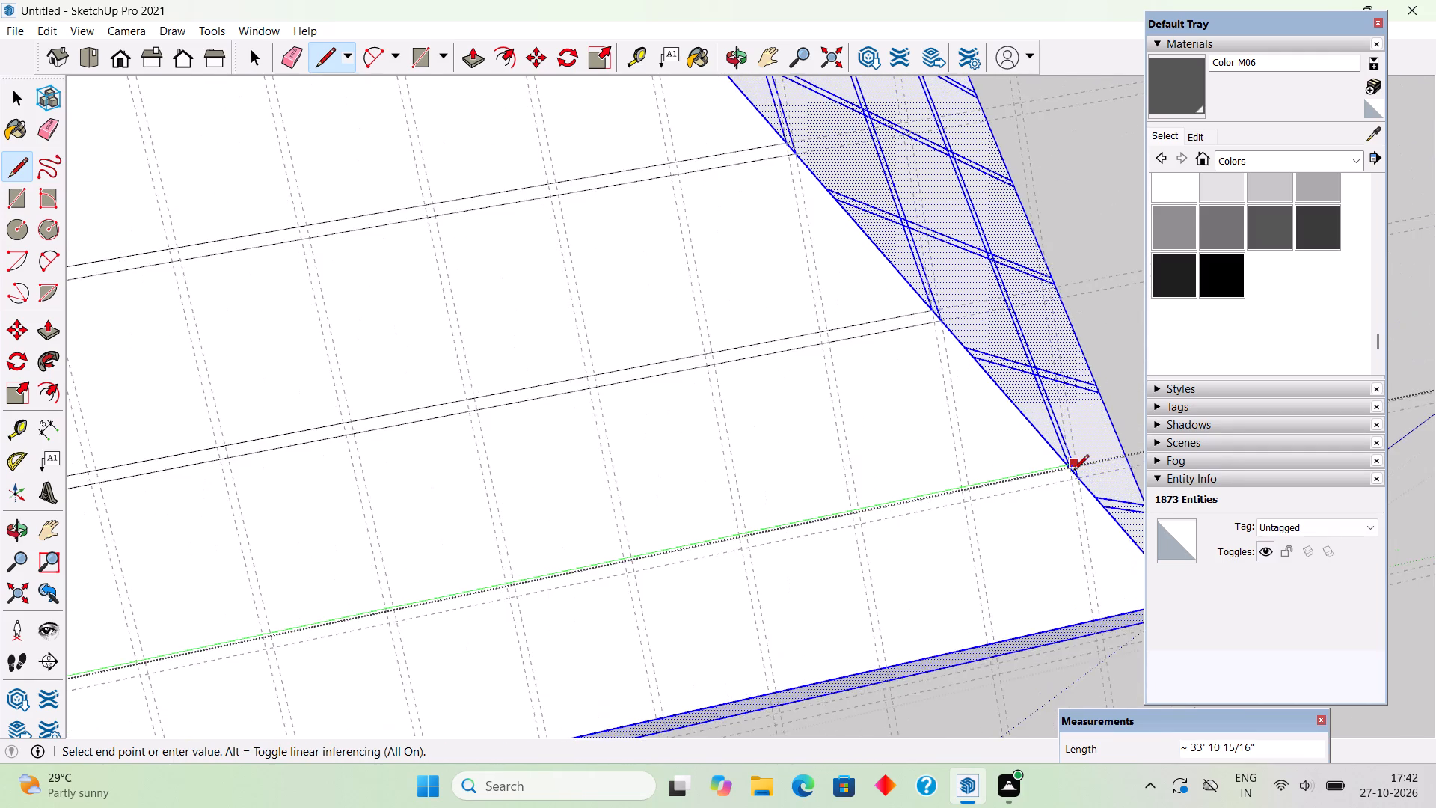
{"action": "scroll", "coordinate": [1073, 471], "scroll_direction": "up", "scroll_amount": 7}
{"action": "left_click", "coordinate": [1070, 471]}
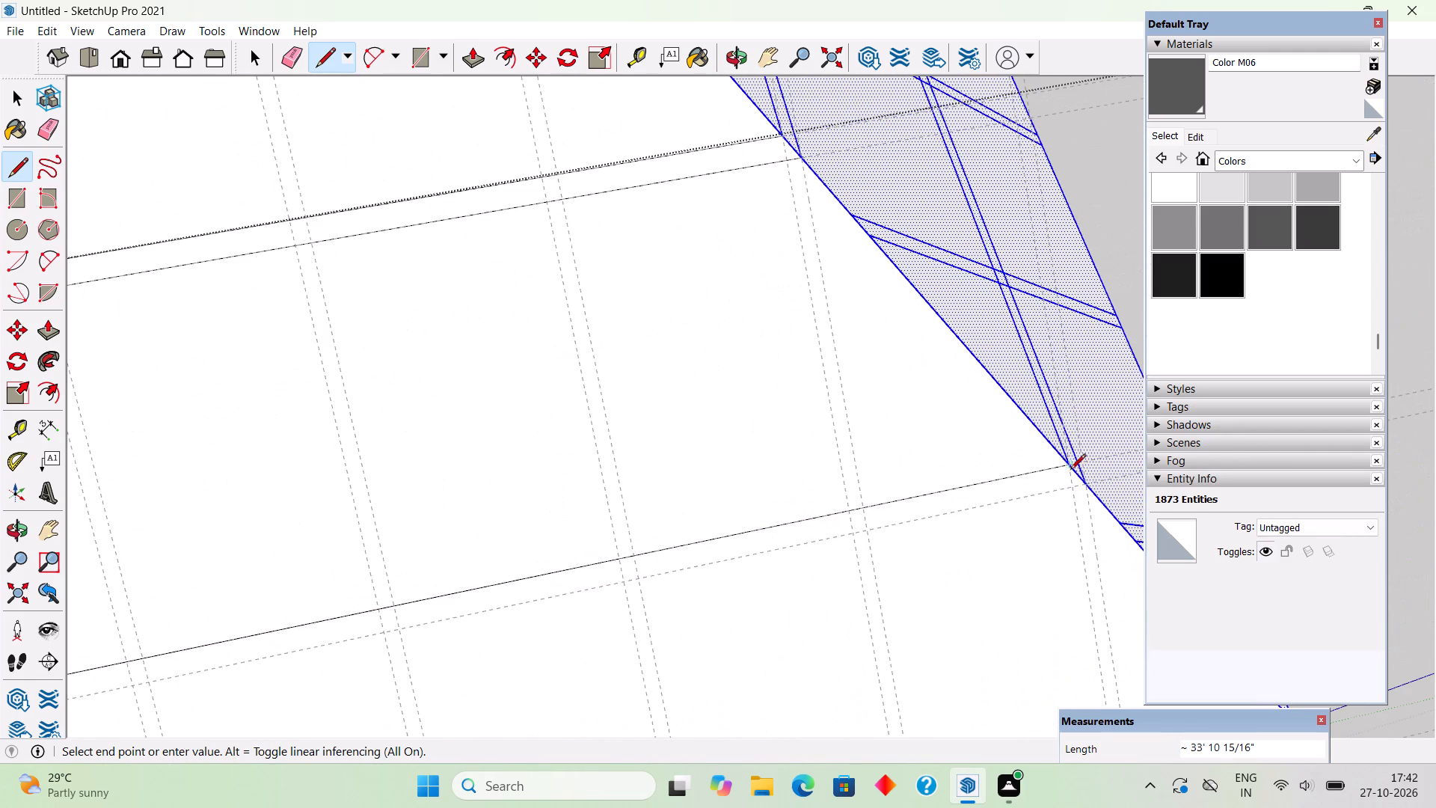
Draw the lowest pair's second line, about 34' 1/8" long, along its guide from the hip to the far end edge.
{"action": "left_click", "coordinate": [1093, 478]}
{"action": "scroll", "coordinate": [866, 532], "scroll_direction": "down", "scroll_amount": 10}
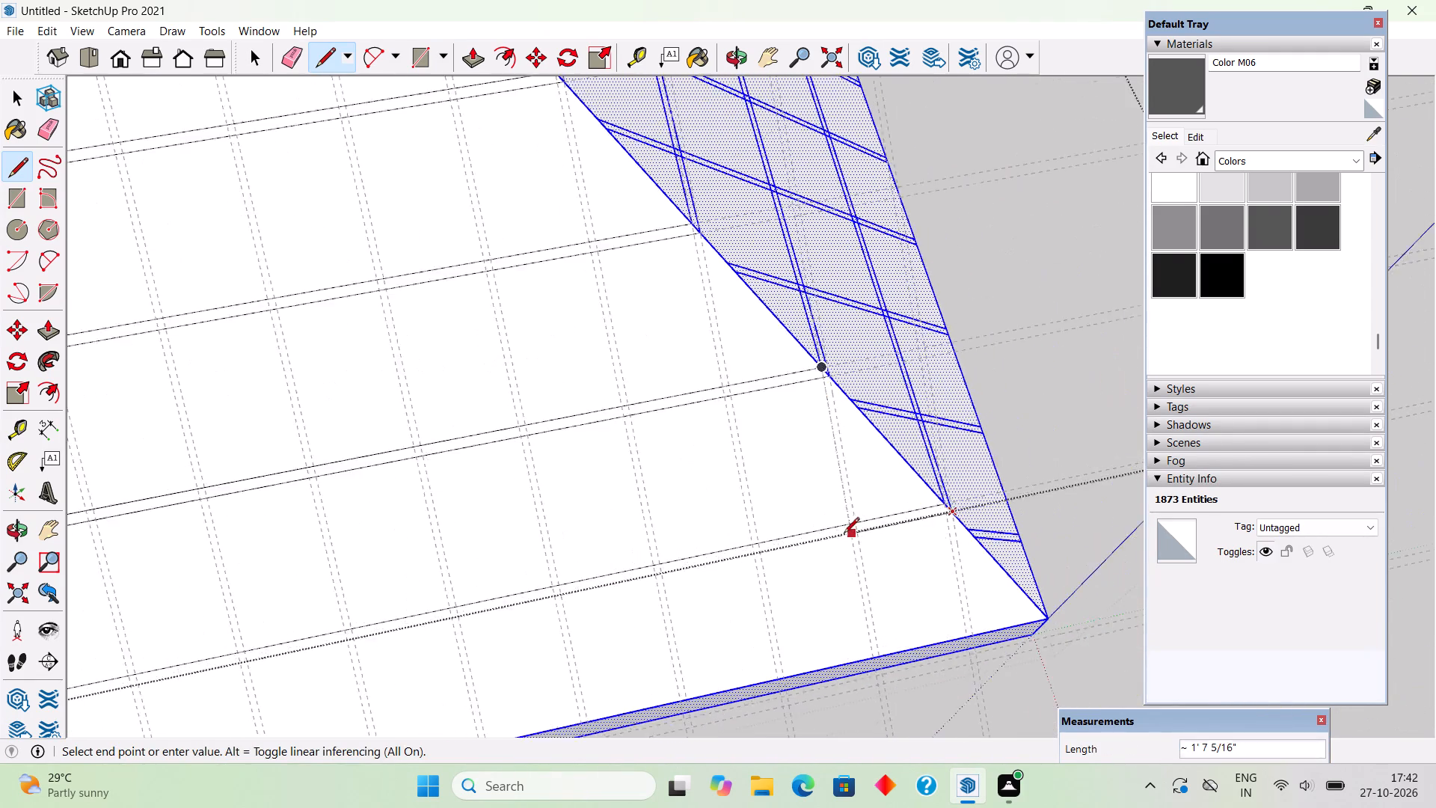
{"action": "scroll", "coordinate": [844, 534], "scroll_direction": "down", "scroll_amount": 13}
{"action": "scroll", "coordinate": [613, 593], "scroll_direction": "down", "scroll_amount": 4}
{"action": "scroll", "coordinate": [352, 667], "scroll_direction": "up", "scroll_amount": 5}
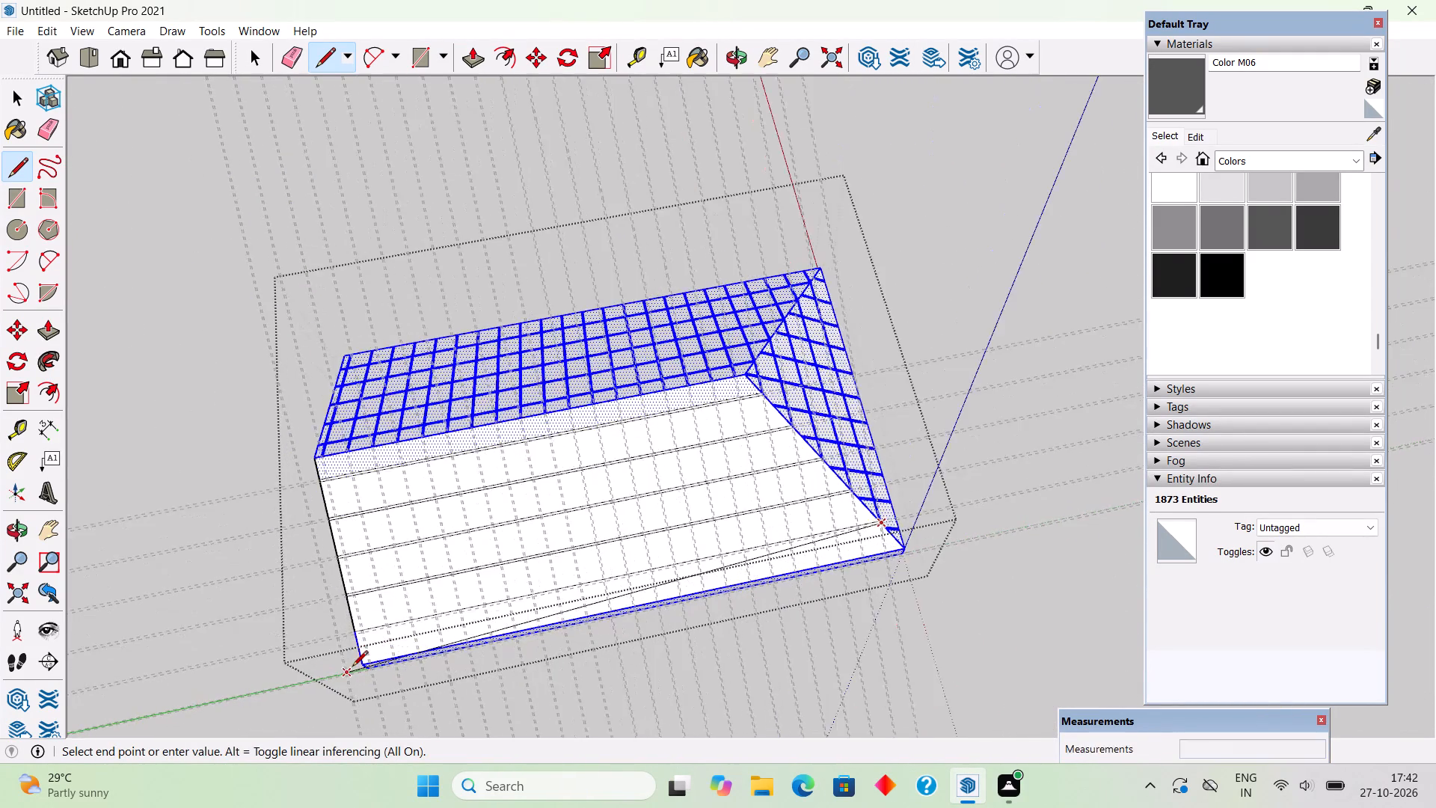
{"action": "scroll", "coordinate": [352, 667], "scroll_direction": "up", "scroll_amount": 19}
{"action": "scroll", "coordinate": [349, 587], "scroll_direction": "up", "scroll_amount": 4}
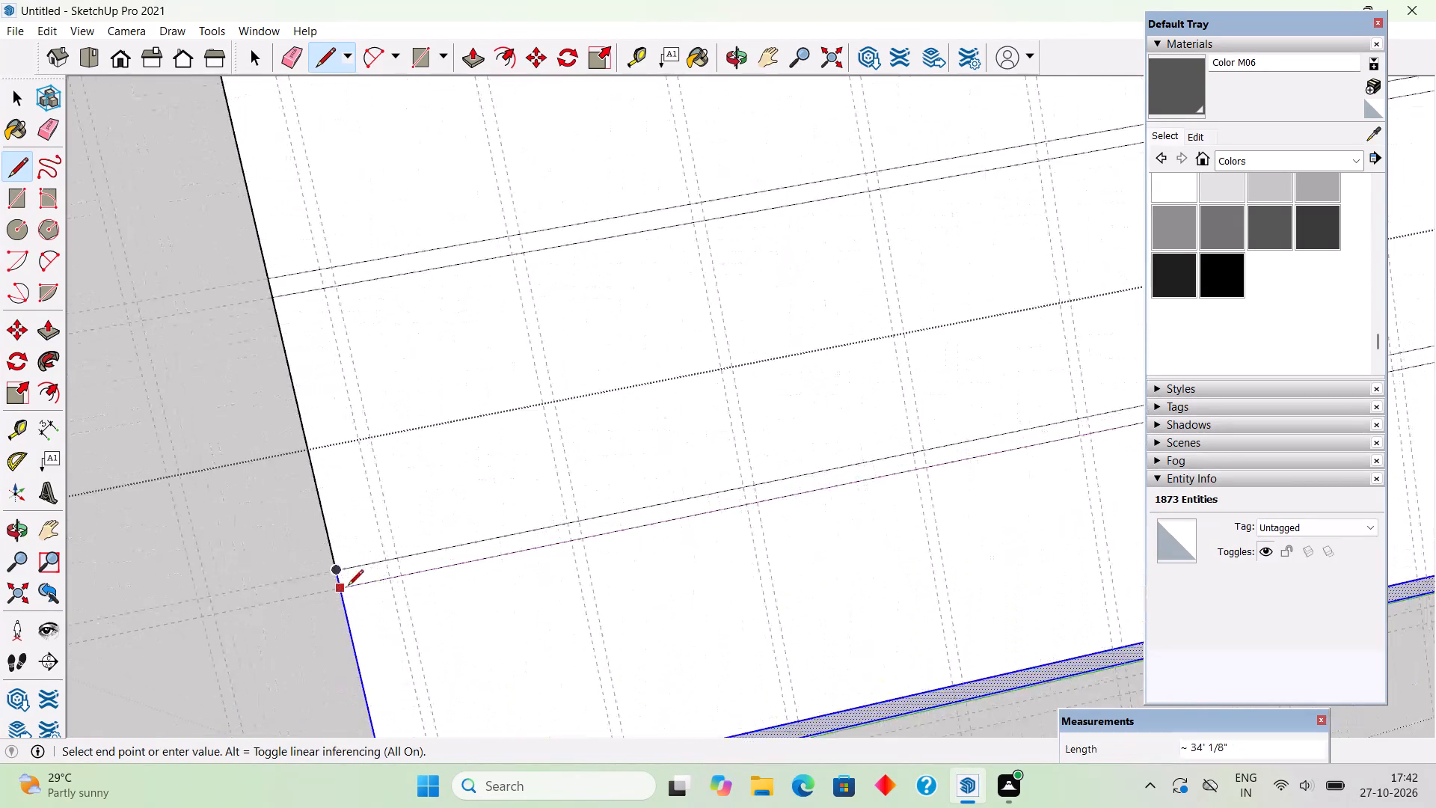
{"action": "left_click", "coordinate": [343, 590]}
Draw a line about 13' 3 7/16" long from eave to ridge along the downslope guide nearest the far end edge.
{"action": "scroll", "coordinate": [329, 600], "scroll_direction": "down", "scroll_amount": 15}
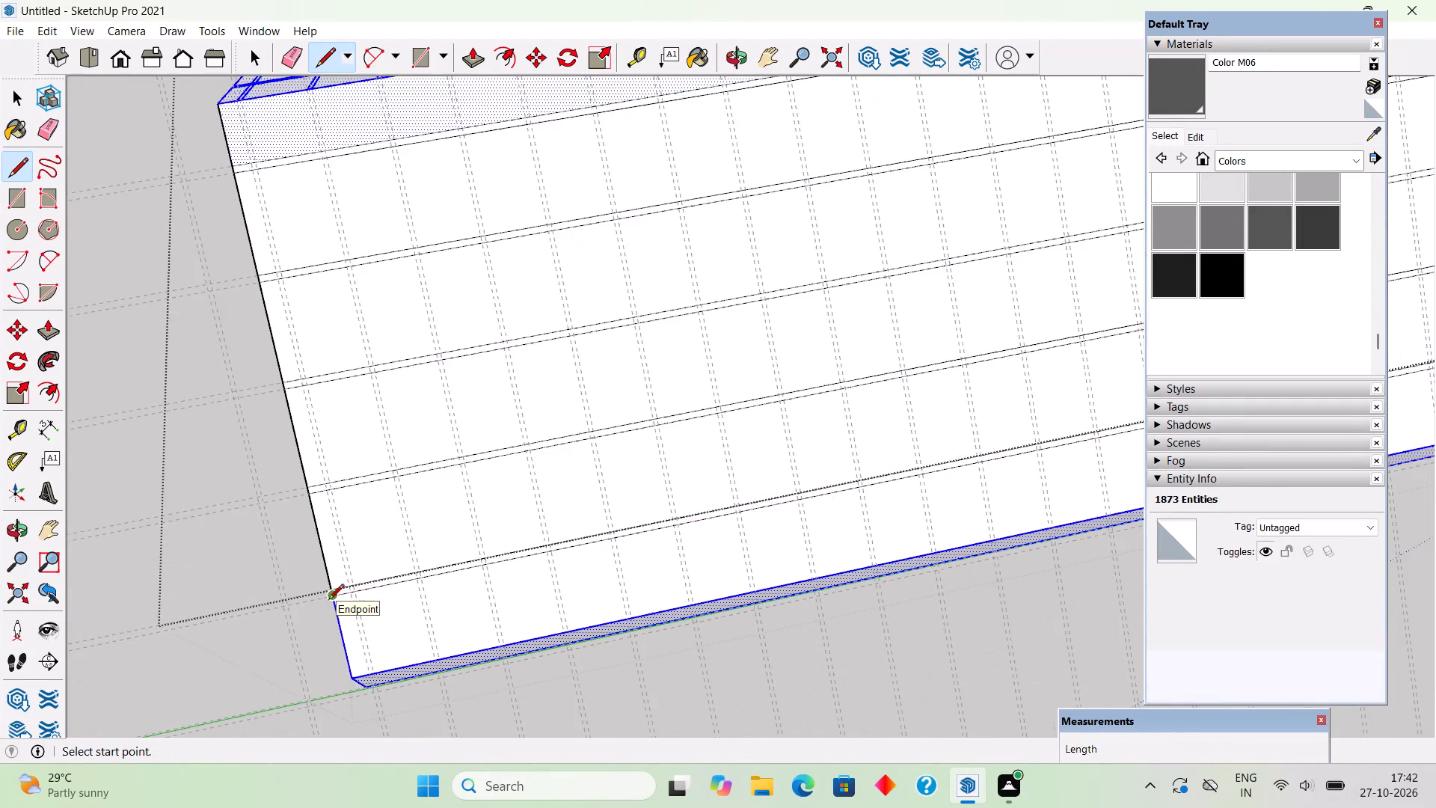
{"action": "scroll", "coordinate": [328, 601], "scroll_direction": "down", "scroll_amount": 3}
{"action": "scroll", "coordinate": [333, 669], "scroll_direction": "up", "scroll_amount": 6}
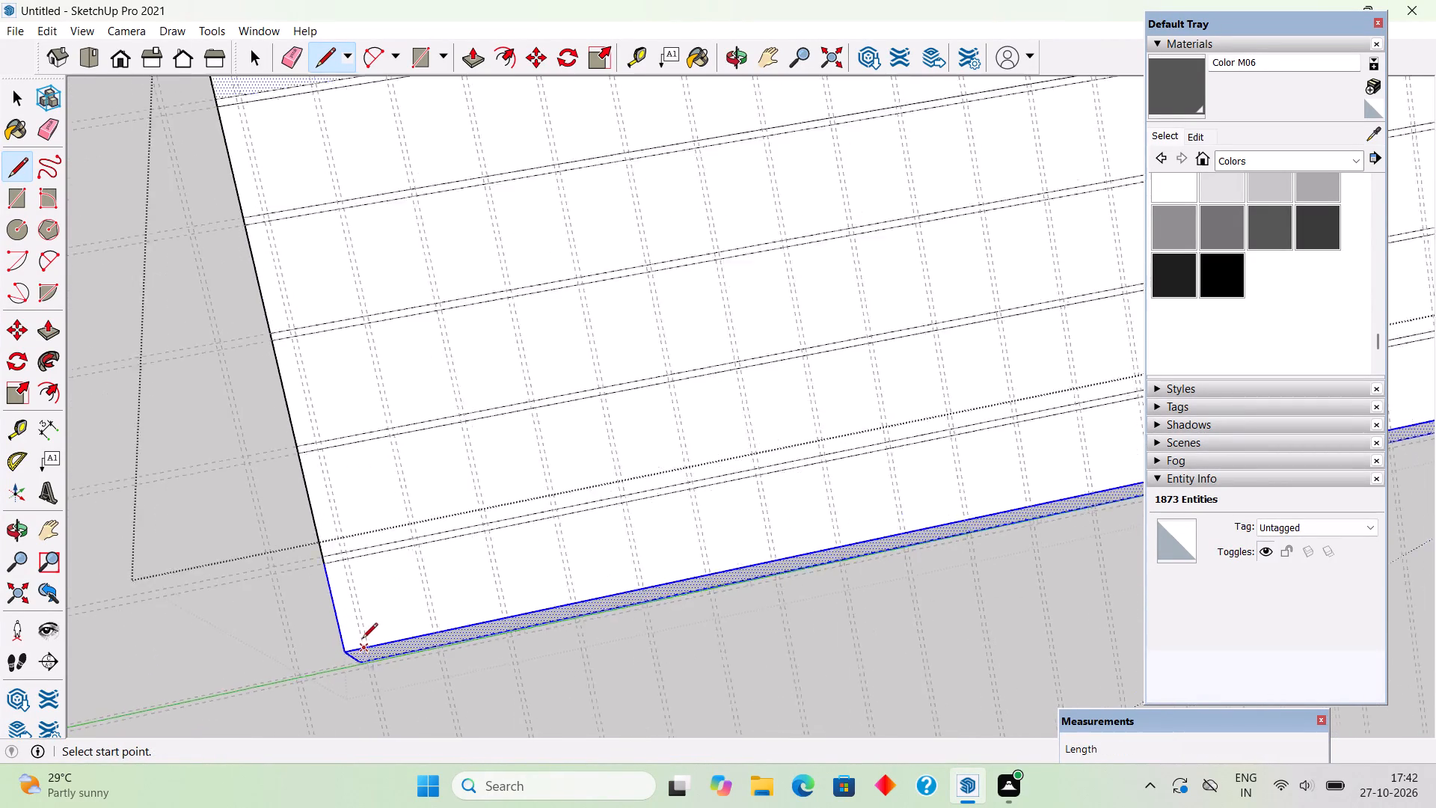
{"action": "scroll", "coordinate": [362, 640], "scroll_direction": "up", "scroll_amount": 2}
{"action": "left_click", "coordinate": [361, 650]}
{"action": "scroll", "coordinate": [359, 645], "scroll_direction": "down", "scroll_amount": 6}
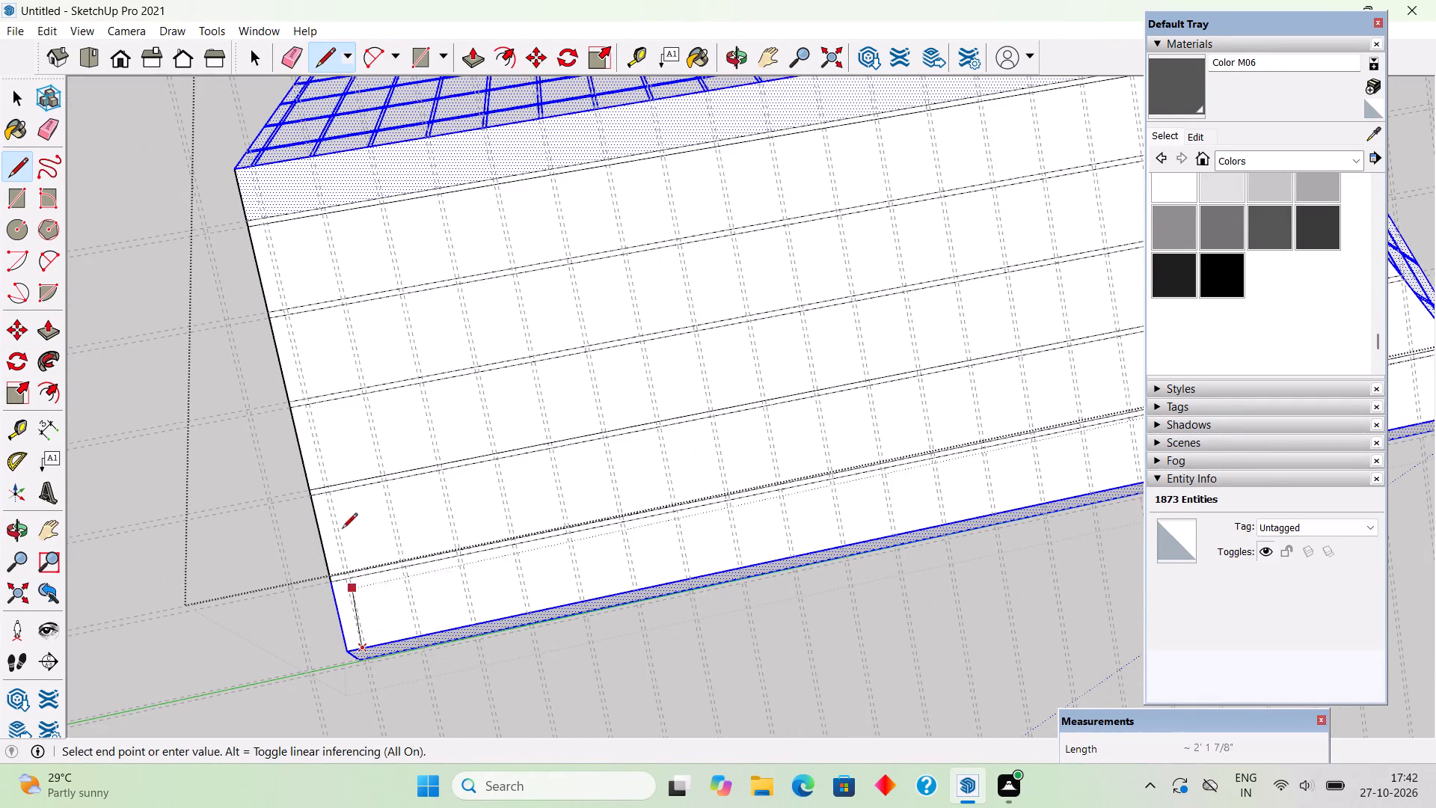
{"action": "scroll", "coordinate": [254, 192], "scroll_direction": "up", "scroll_amount": 8}
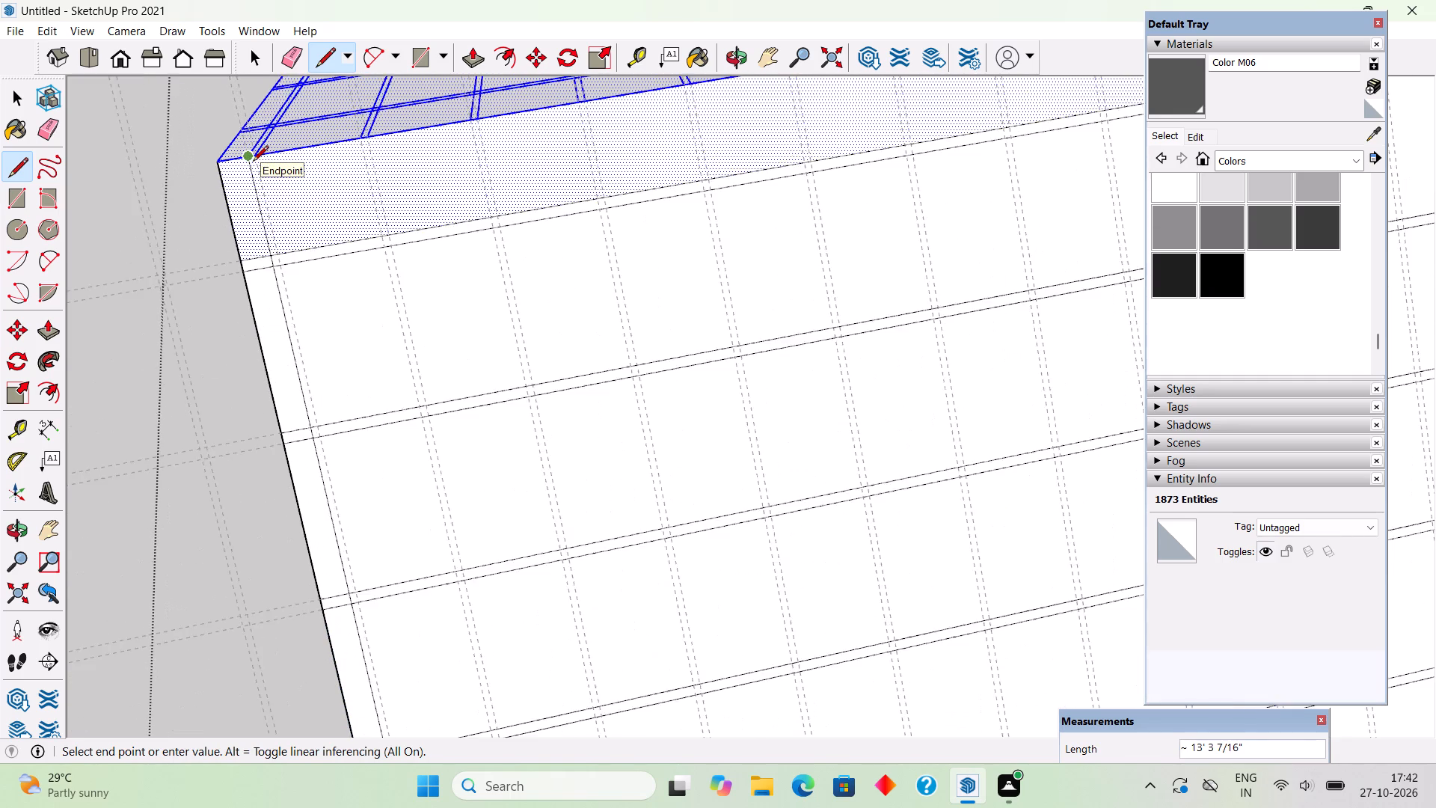
{"action": "left_click", "coordinate": [251, 159]}
Draw the first downslope pair's second line, about 13' 3 7/16" long, along its guide from the ridge to the eave.
{"action": "left_click", "coordinate": [257, 157]}
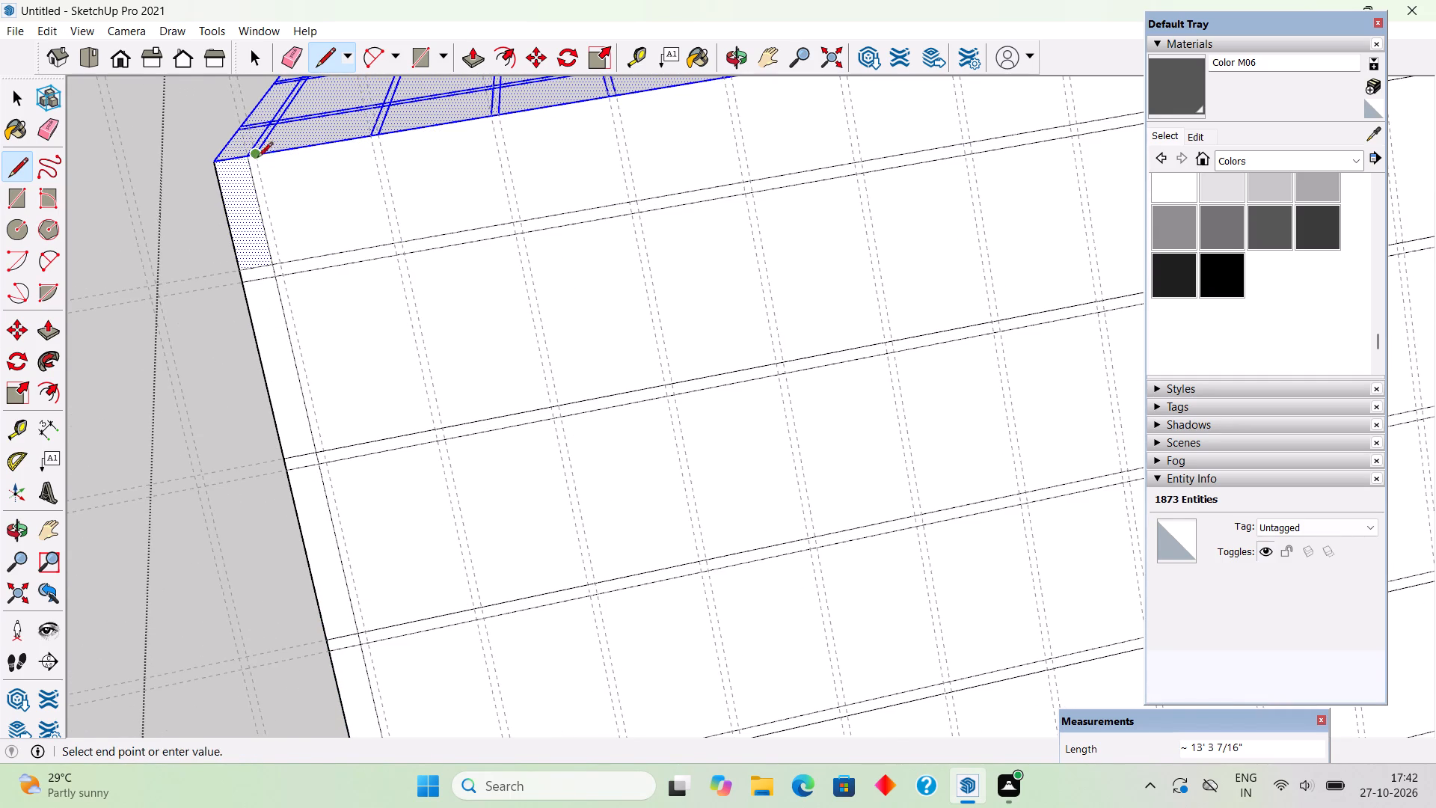
{"action": "scroll", "coordinate": [257, 186], "scroll_direction": "down", "scroll_amount": 5}
{"action": "scroll", "coordinate": [281, 280], "scroll_direction": "down", "scroll_amount": 9}
{"action": "scroll", "coordinate": [350, 558], "scroll_direction": "up", "scroll_amount": 7}
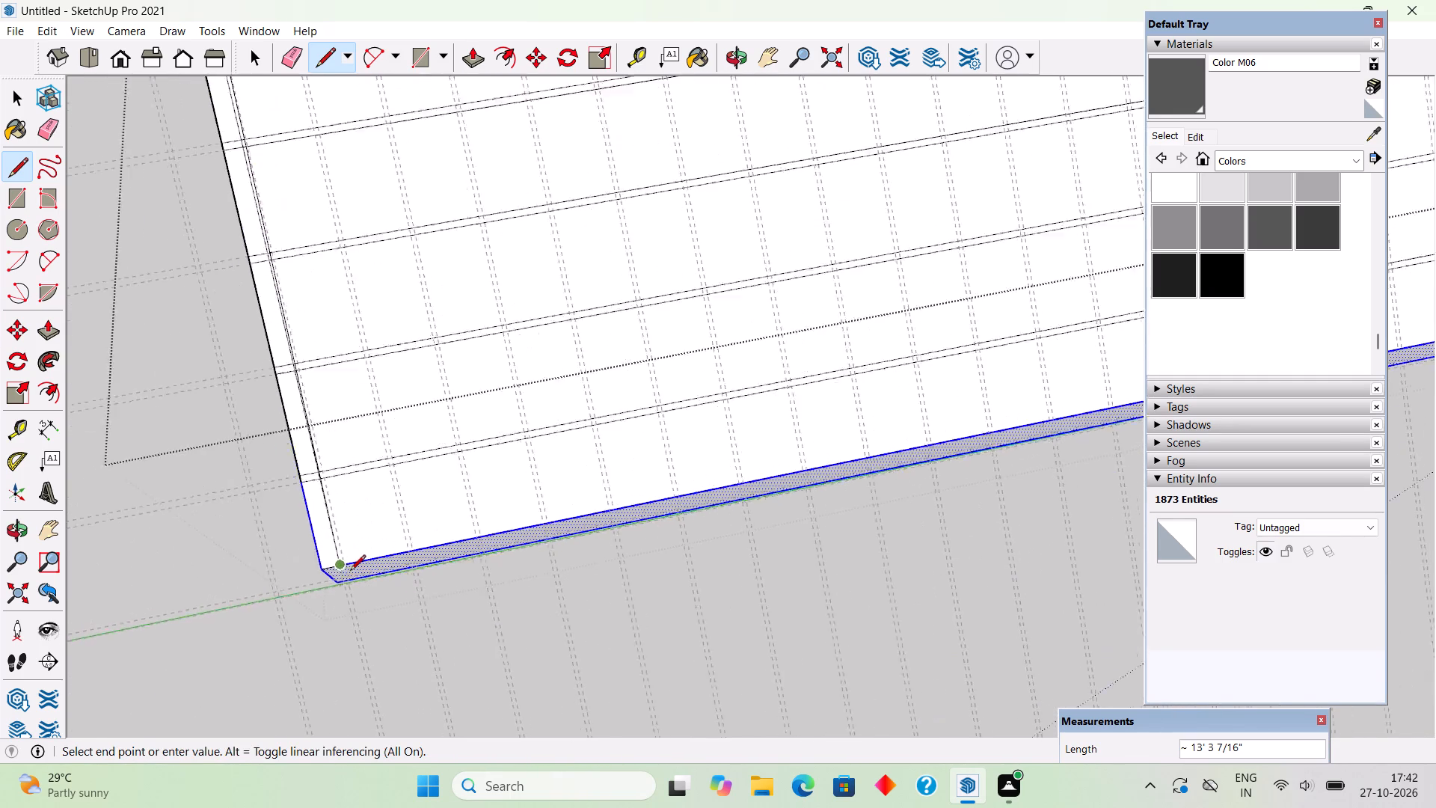
{"action": "scroll", "coordinate": [350, 572], "scroll_direction": "up", "scroll_amount": 8}
{"action": "left_click", "coordinate": [346, 565]}
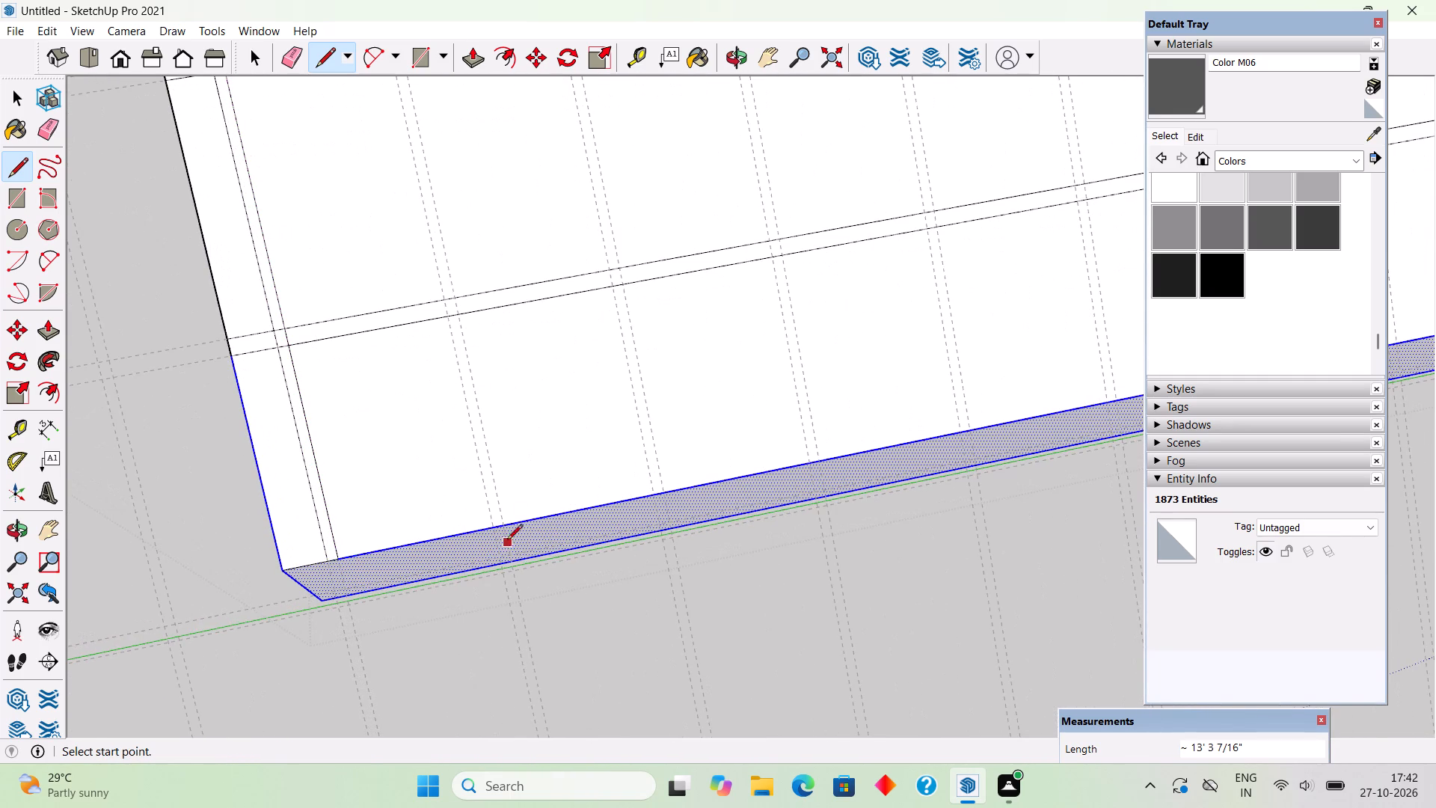
Draw a line about 13' 3 7/16" long from eave to ridge along the second downslope pair's first guide.
{"action": "left_click", "coordinate": [494, 521]}
{"action": "scroll", "coordinate": [494, 521], "scroll_direction": "down", "scroll_amount": 12}
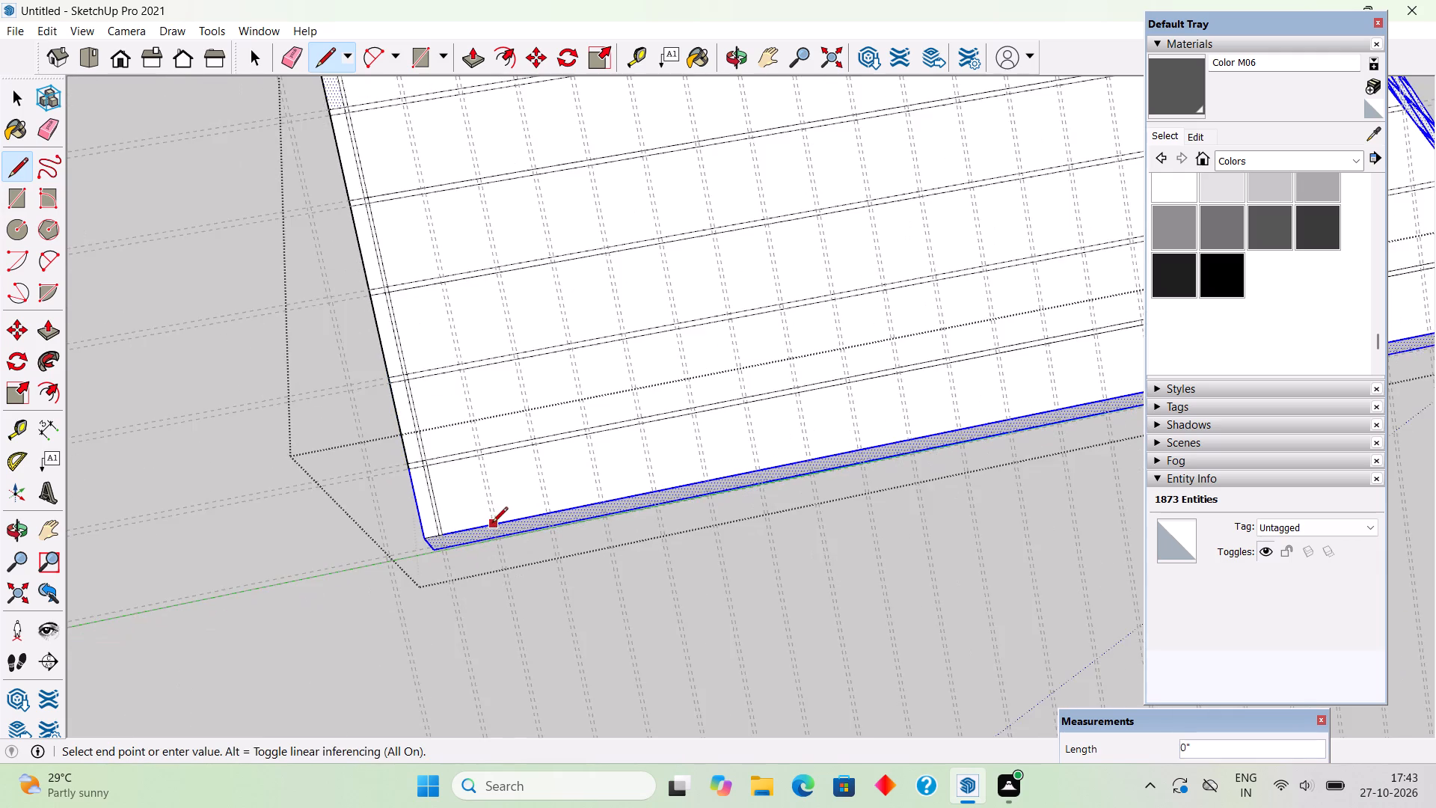
{"action": "scroll", "coordinate": [492, 524], "scroll_direction": "down", "scroll_amount": 5}
{"action": "scroll", "coordinate": [424, 224], "scroll_direction": "up", "scroll_amount": 5}
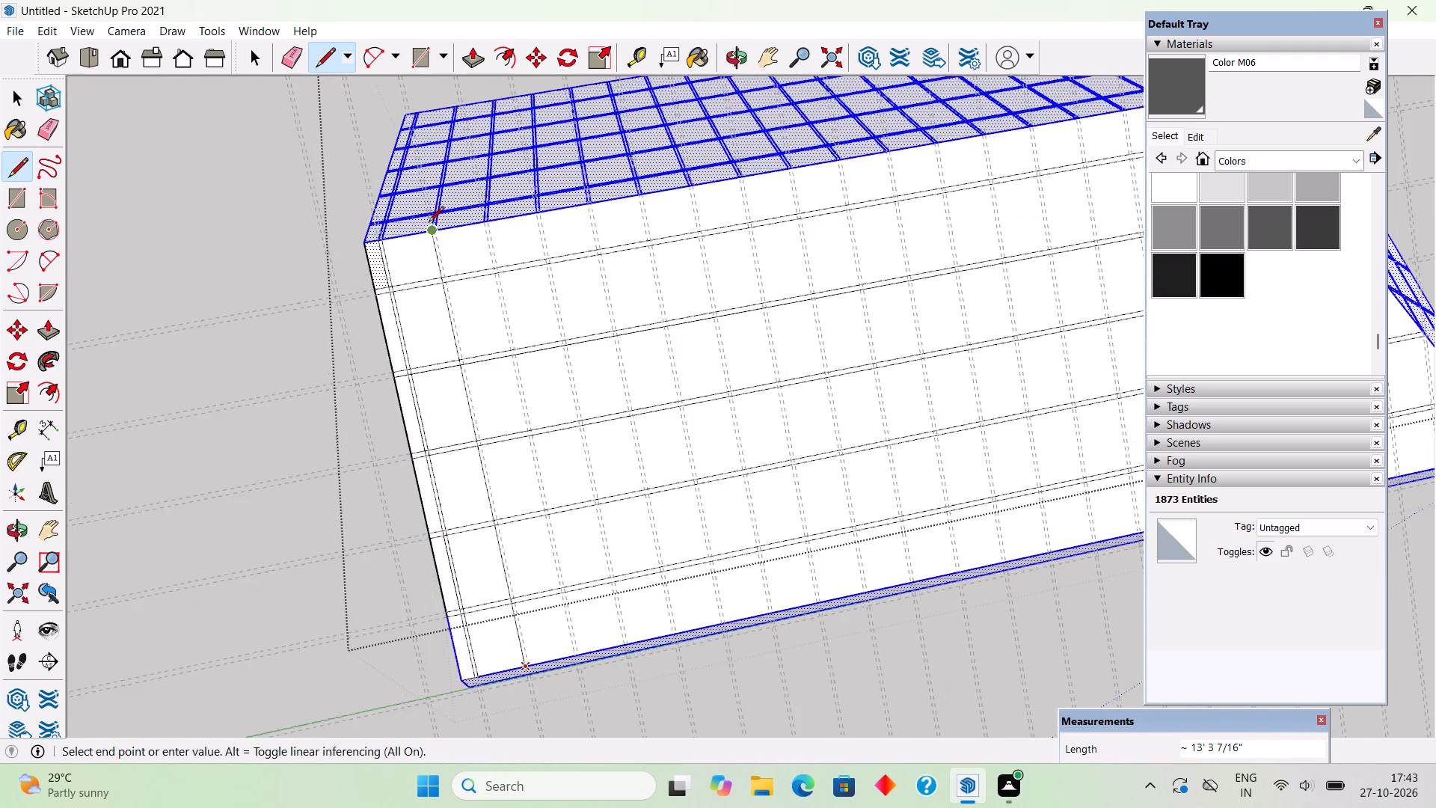
{"action": "scroll", "coordinate": [429, 223], "scroll_direction": "up", "scroll_amount": 13}
{"action": "left_click", "coordinate": [432, 234]}
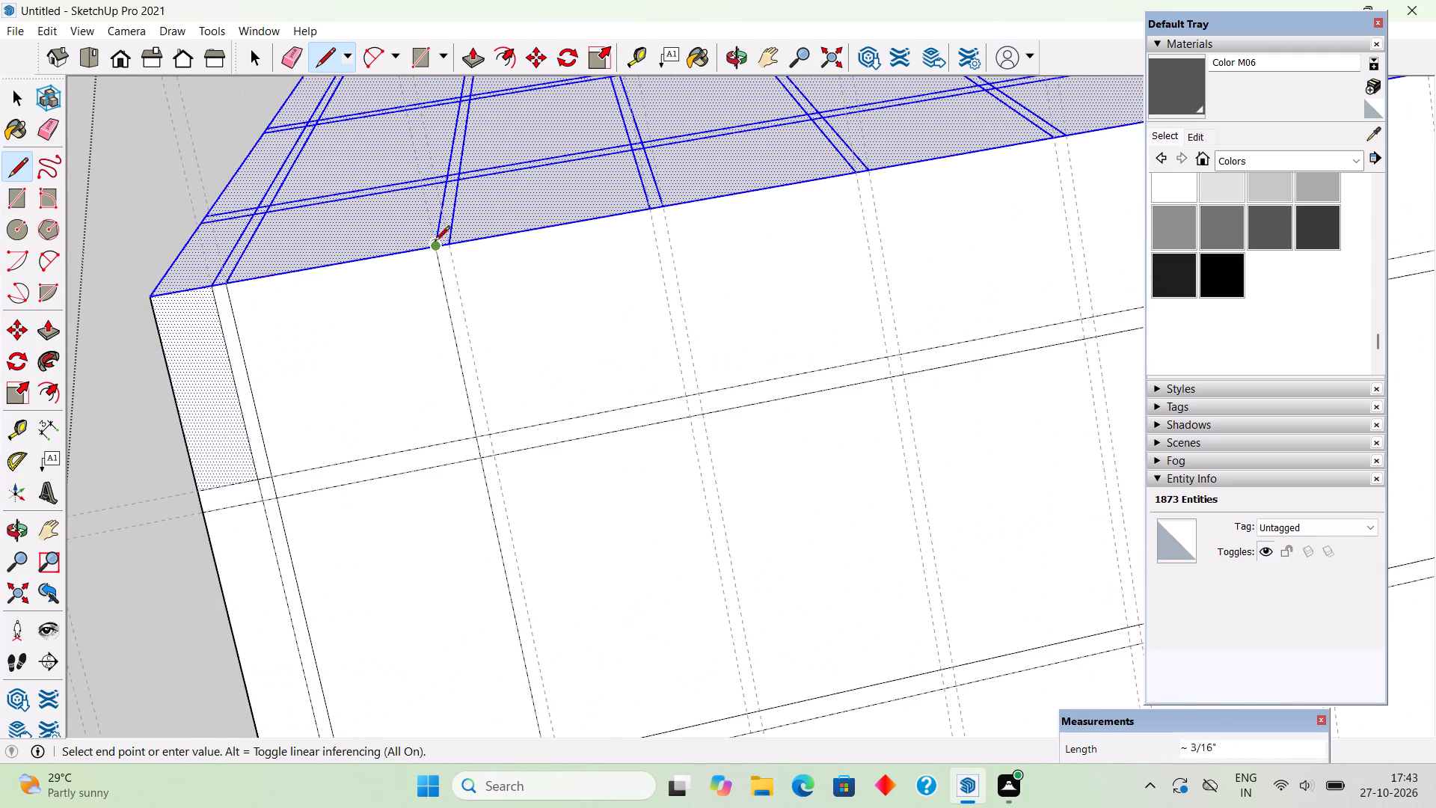
Draw the second downslope pair's other line, about 13' 3 9/16" long, along its guide from the ridge to the eave.
{"action": "left_click", "coordinate": [449, 250]}
{"action": "scroll", "coordinate": [462, 322], "scroll_direction": "down", "scroll_amount": 19}
{"action": "scroll", "coordinate": [536, 673], "scroll_direction": "up", "scroll_amount": 3}
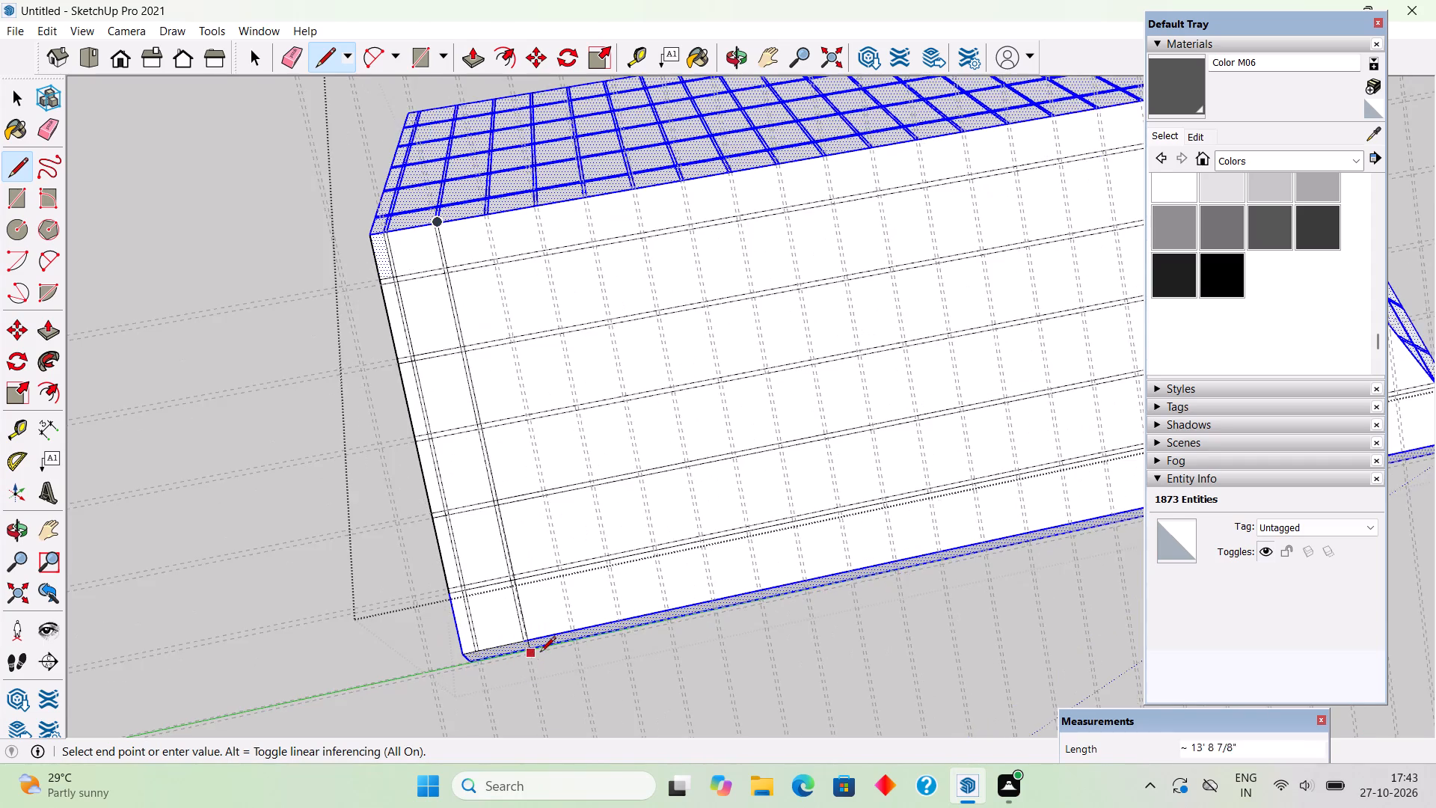
{"action": "scroll", "coordinate": [540, 652], "scroll_direction": "up", "scroll_amount": 17}
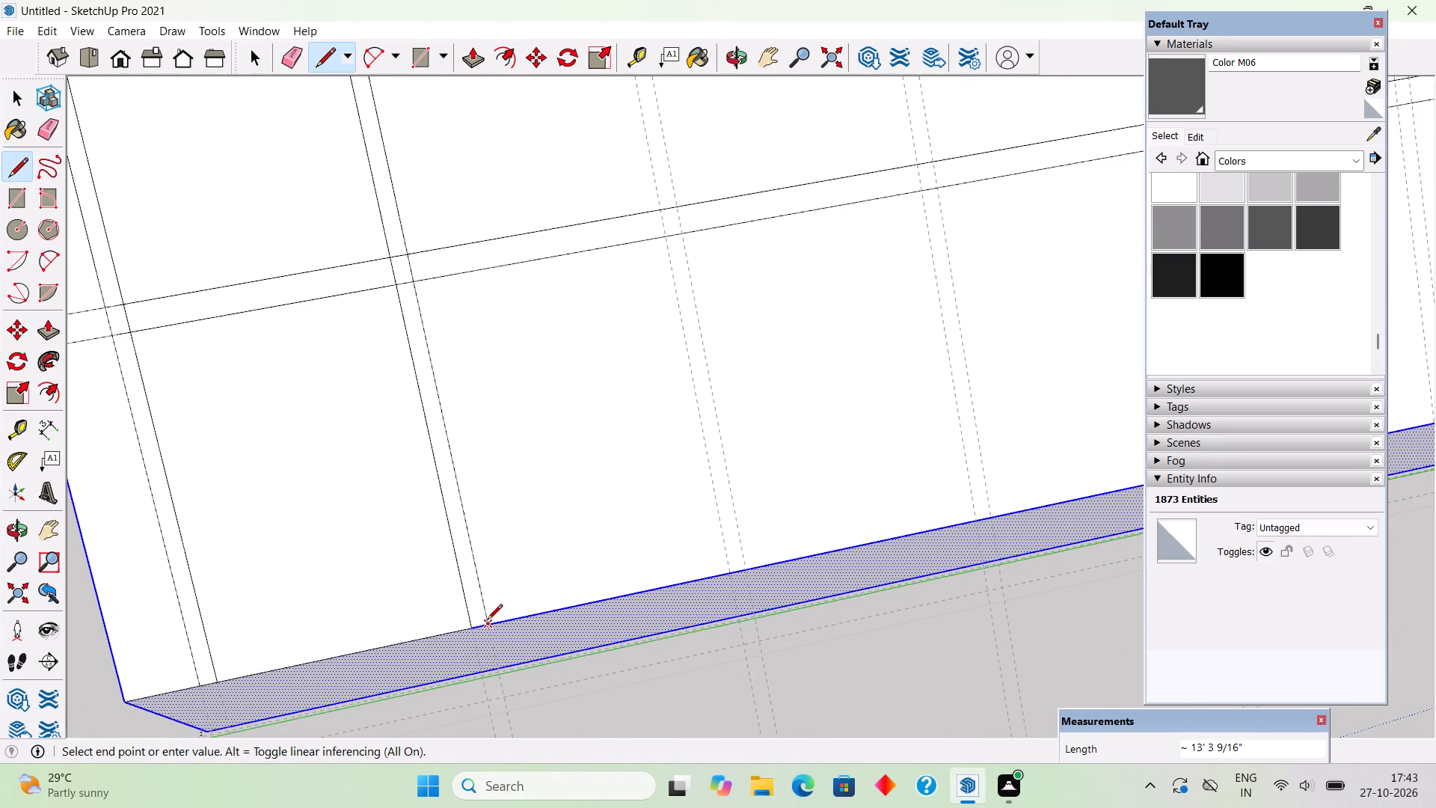
{"action": "left_click", "coordinate": [487, 621]}
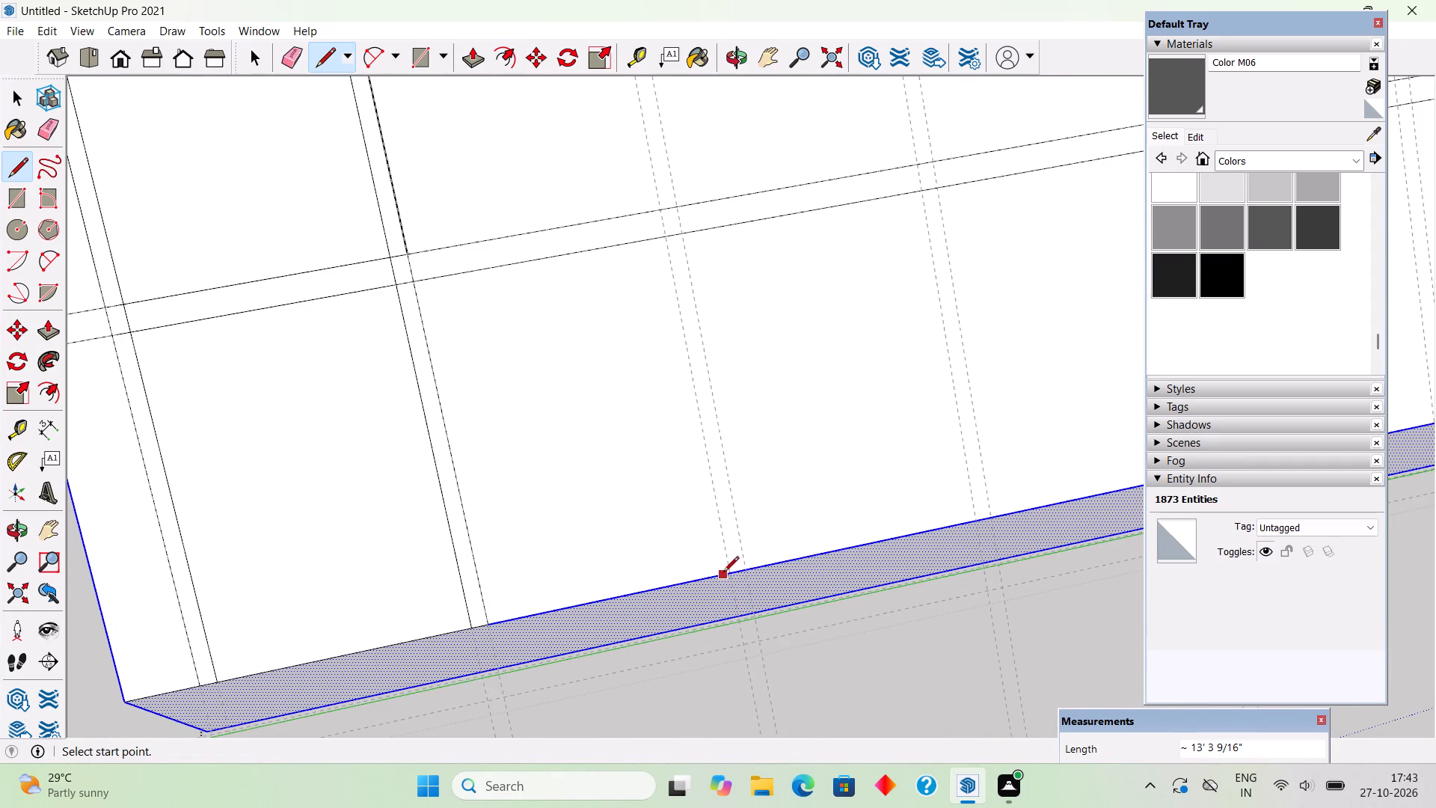
Draw a line about 13' 3 7/16" long from eave to ridge along the third downslope pair's first guide.
{"action": "left_click", "coordinate": [734, 575]}
{"action": "scroll", "coordinate": [734, 575], "scroll_direction": "down", "scroll_amount": 18}
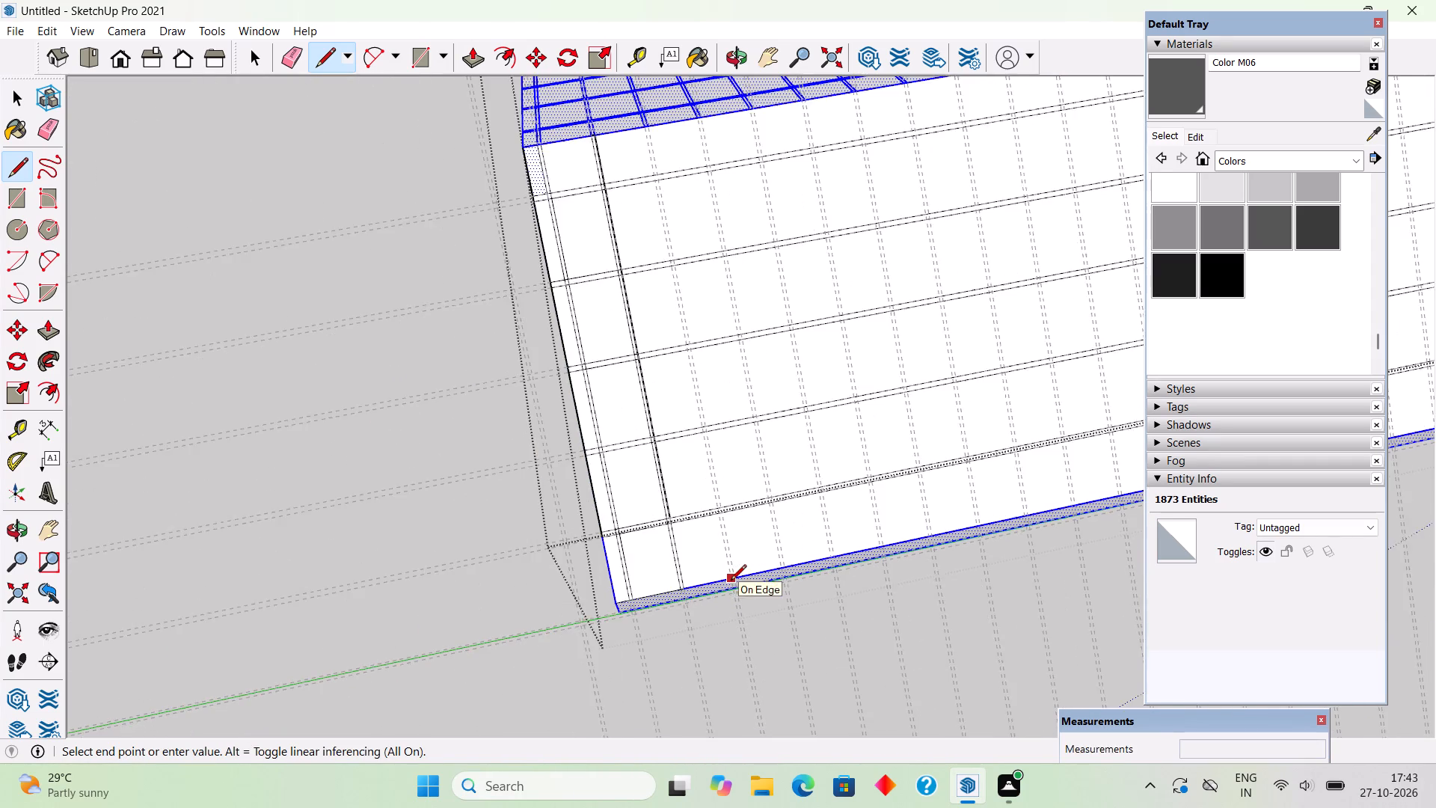
{"action": "scroll", "coordinate": [651, 186], "scroll_direction": "up", "scroll_amount": 9}
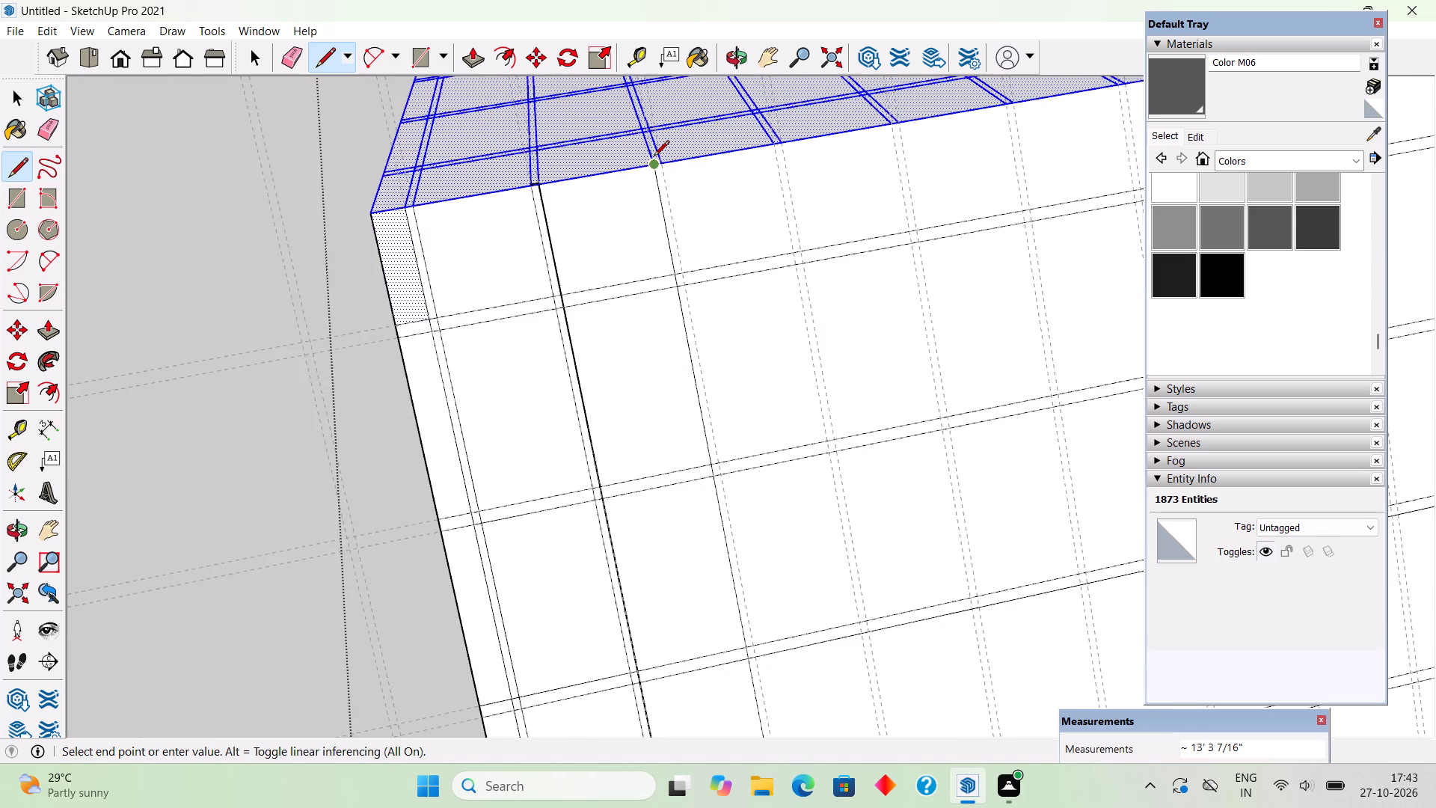
{"action": "scroll", "coordinate": [654, 157], "scroll_direction": "up", "scroll_amount": 1}
{"action": "left_click", "coordinate": [654, 157]}
Draw the third downslope pair's second line, about 13' 3 7/16" long, along its guide from the ridge to the eave.
{"action": "left_click", "coordinate": [662, 168]}
{"action": "scroll", "coordinate": [662, 204], "scroll_direction": "down", "scroll_amount": 10}
{"action": "scroll", "coordinate": [703, 343], "scroll_direction": "down", "scroll_amount": 4}
{"action": "scroll", "coordinate": [735, 551], "scroll_direction": "up", "scroll_amount": 18}
{"action": "left_click", "coordinate": [724, 546]}
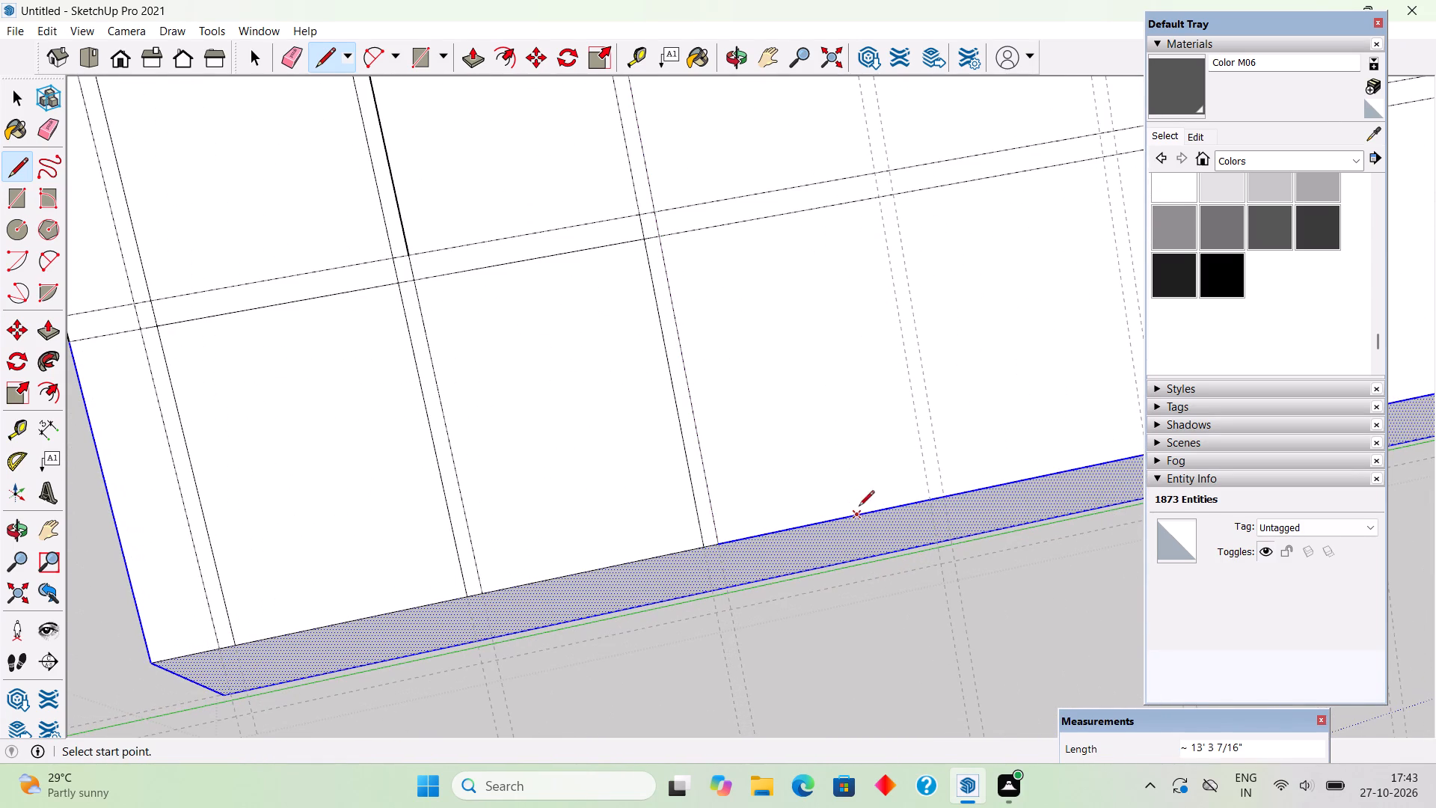
Draw a line about 13' 3 7/16" long from eave to ridge along the fourth downslope pair's first guide.
{"action": "left_click", "coordinate": [933, 507]}
{"action": "scroll", "coordinate": [901, 532], "scroll_direction": "down", "scroll_amount": 10}
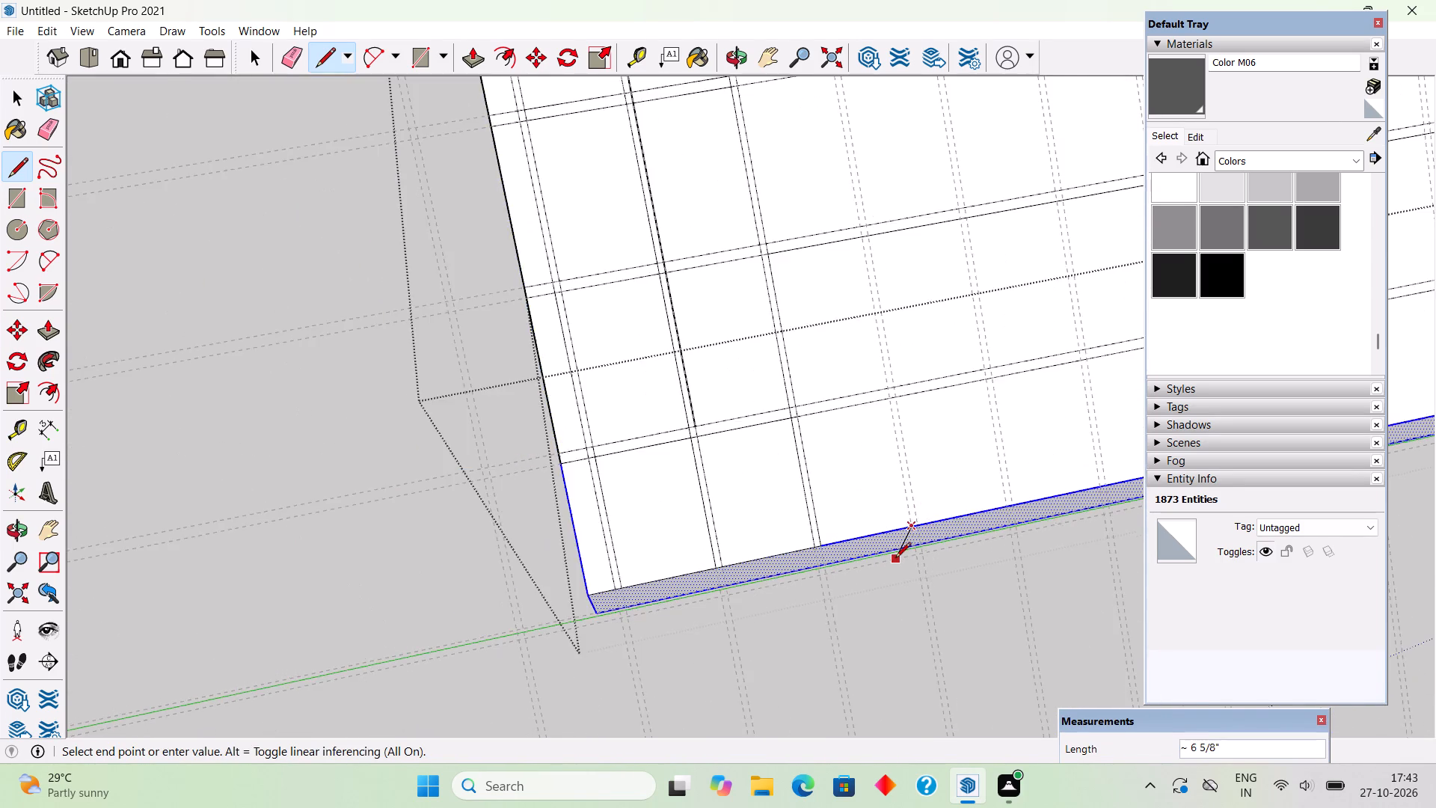
{"action": "scroll", "coordinate": [895, 559], "scroll_direction": "down", "scroll_amount": 11}
{"action": "scroll", "coordinate": [868, 290], "scroll_direction": "up", "scroll_amount": 5}
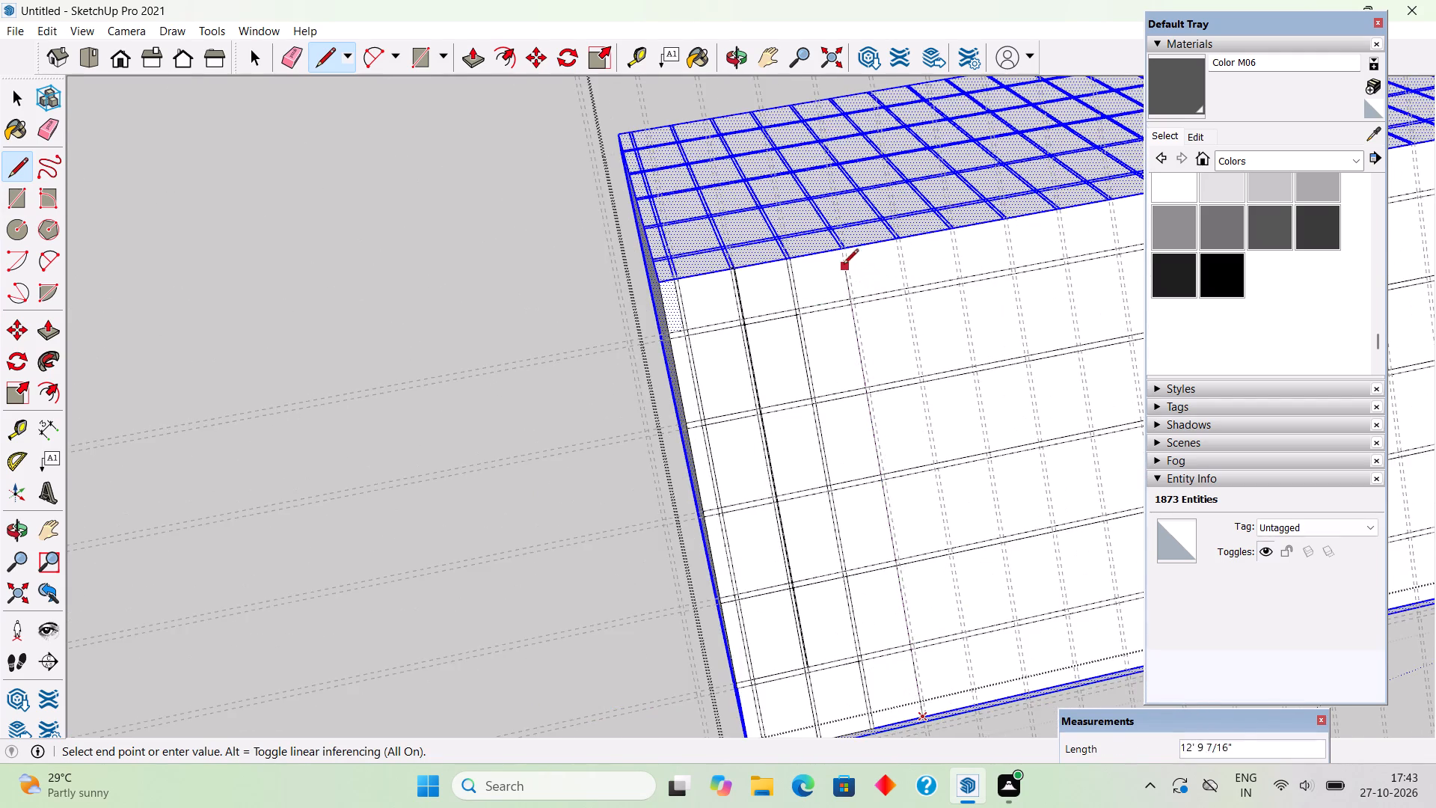
{"action": "scroll", "coordinate": [839, 263], "scroll_direction": "up", "scroll_amount": 9}
{"action": "left_click", "coordinate": [843, 242]}
Draw the fourth downslope pair's second line along its guide from the ridge down to the eave.
{"action": "left_click", "coordinate": [853, 237]}
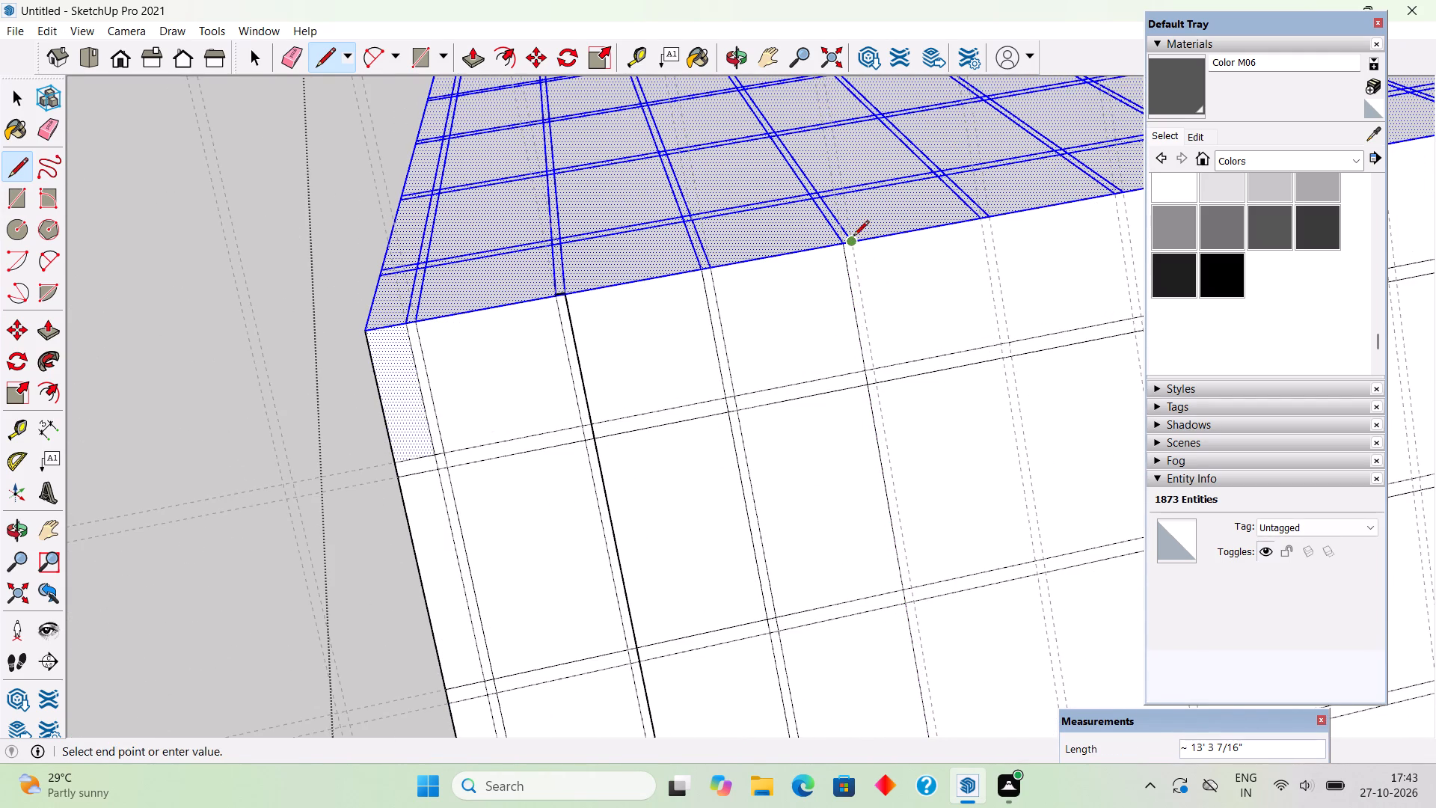
{"action": "scroll", "coordinate": [845, 278], "scroll_direction": "down", "scroll_amount": 13}
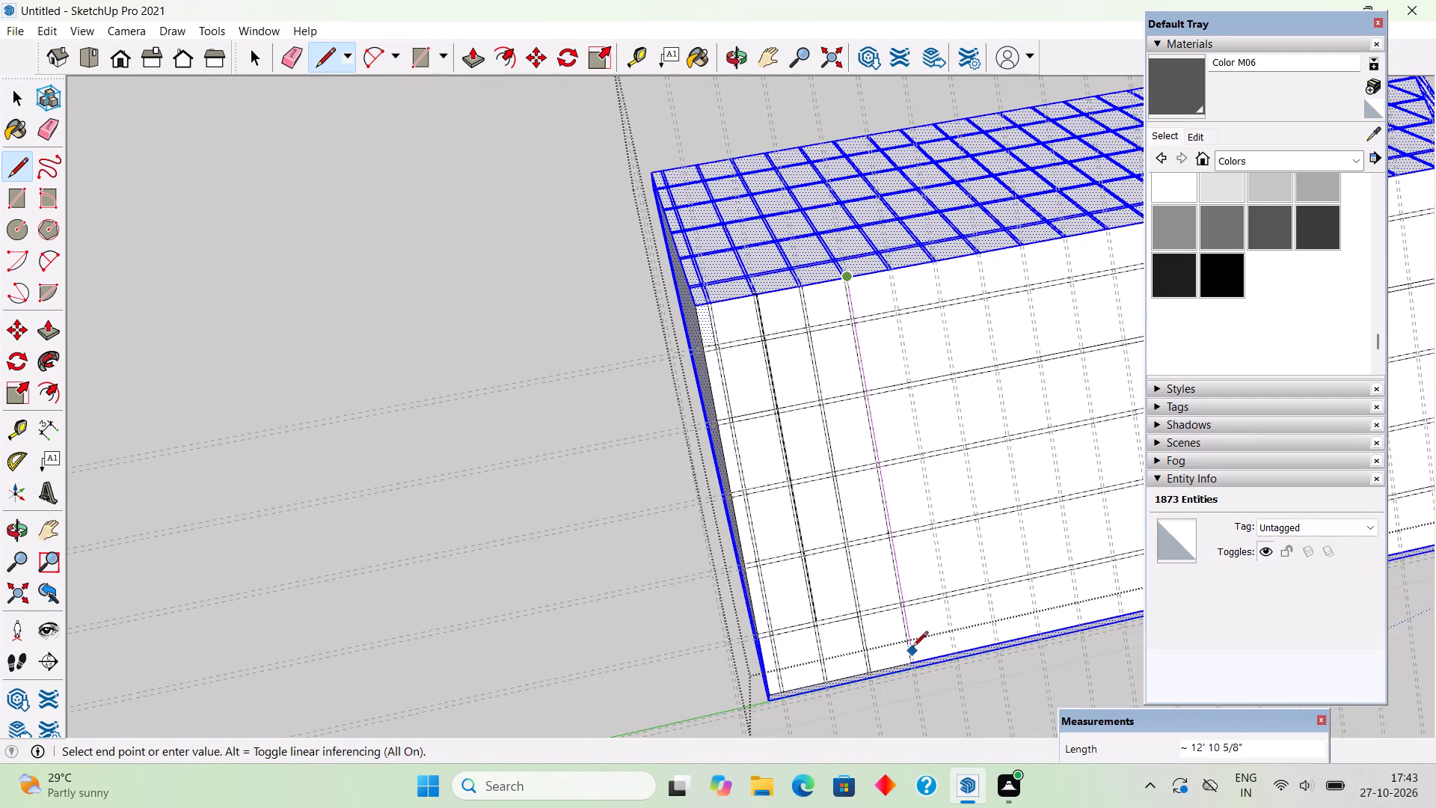
{"action": "scroll", "coordinate": [915, 648], "scroll_direction": "up", "scroll_amount": 18}
{"action": "left_click", "coordinate": [924, 663]}
Draw a line about 13' 3 7/16" long from eave to ridge along the fifth downslope pair's first guide.
{"action": "scroll", "coordinate": [755, 697], "scroll_direction": "down", "scroll_amount": 10}
{"action": "left_click", "coordinate": [907, 655]}
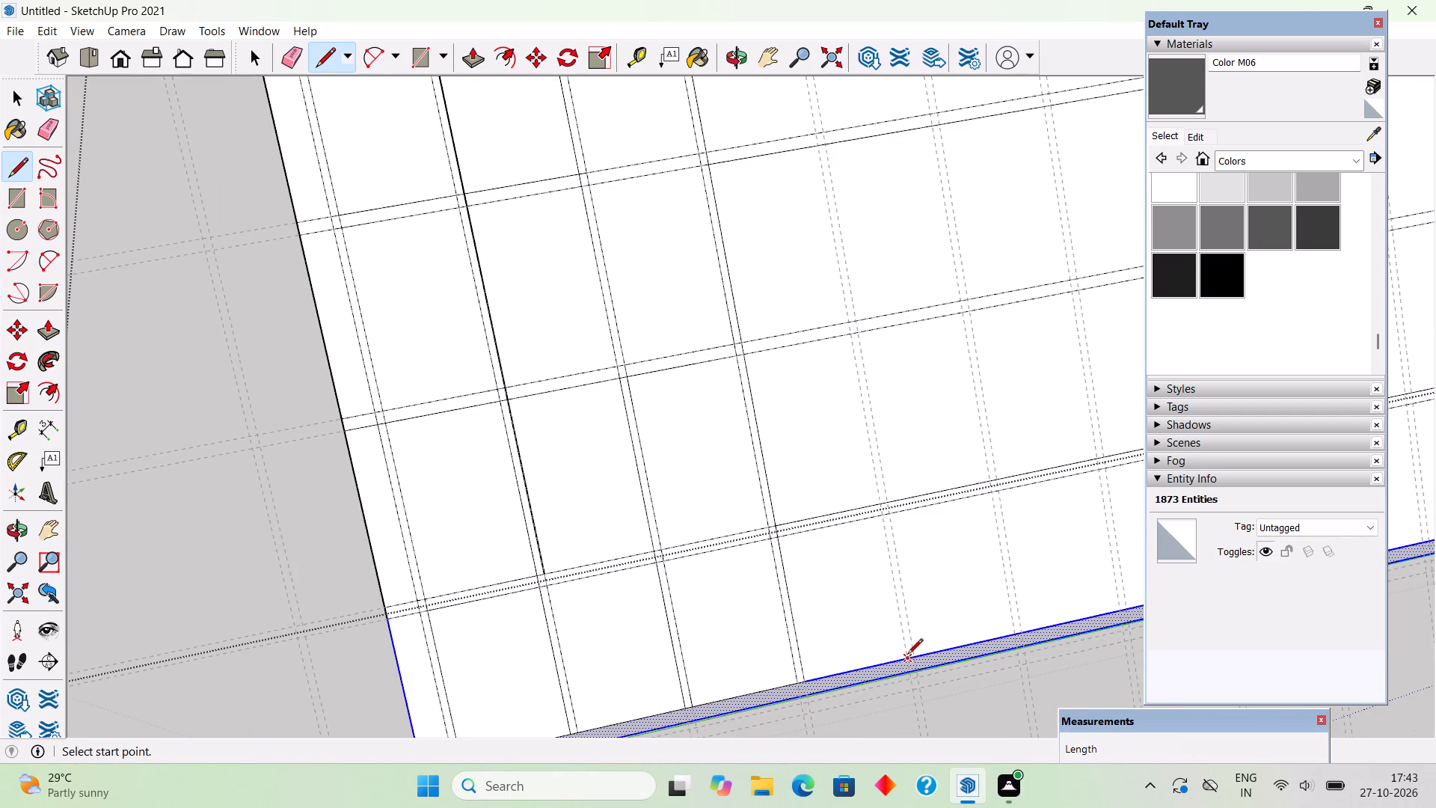
{"action": "scroll", "coordinate": [847, 703], "scroll_direction": "down", "scroll_amount": 10}
{"action": "scroll", "coordinate": [806, 340], "scroll_direction": "up", "scroll_amount": 5}
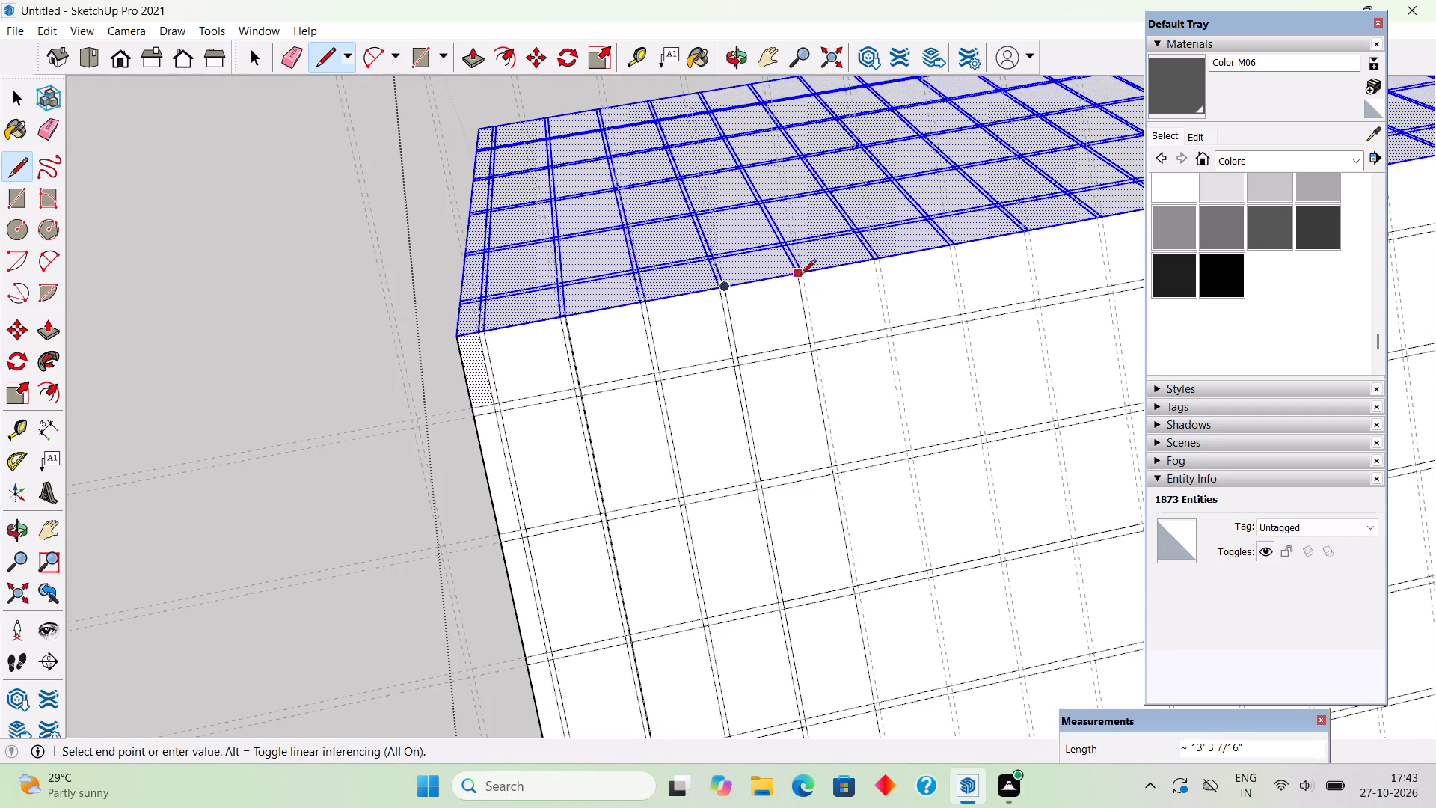
{"action": "scroll", "coordinate": [800, 276], "scroll_direction": "up", "scroll_amount": 4}
{"action": "left_click", "coordinate": [794, 266]}
Draw the fifth downslope pair's second line, about 13' 3 7/16" long, along its guide from the ridge to the eave.
{"action": "left_click", "coordinate": [808, 276]}
{"action": "scroll", "coordinate": [814, 377], "scroll_direction": "down", "scroll_amount": 4}
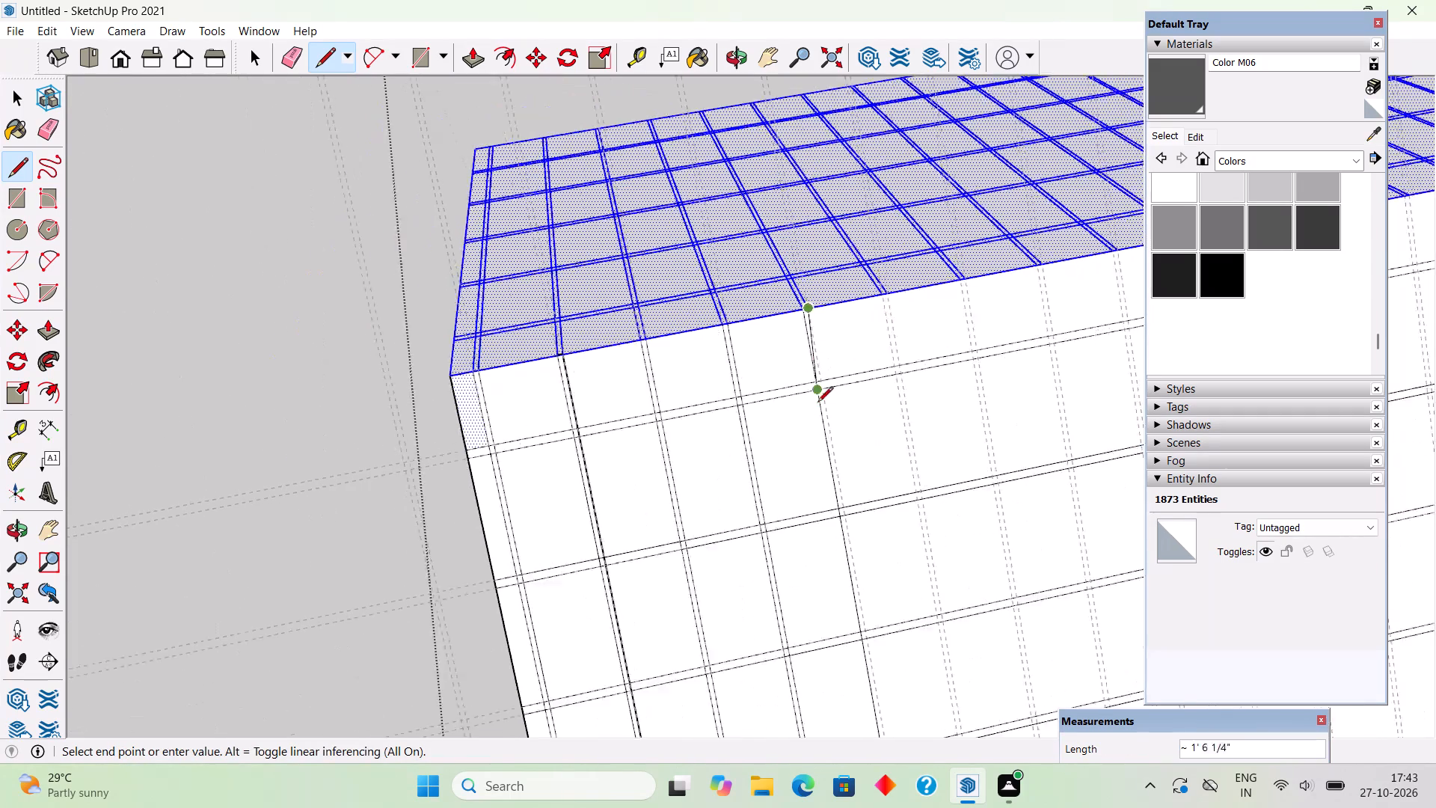
{"action": "scroll", "coordinate": [817, 403], "scroll_direction": "down", "scroll_amount": 9}
{"action": "scroll", "coordinate": [880, 676], "scroll_direction": "up", "scroll_amount": 7}
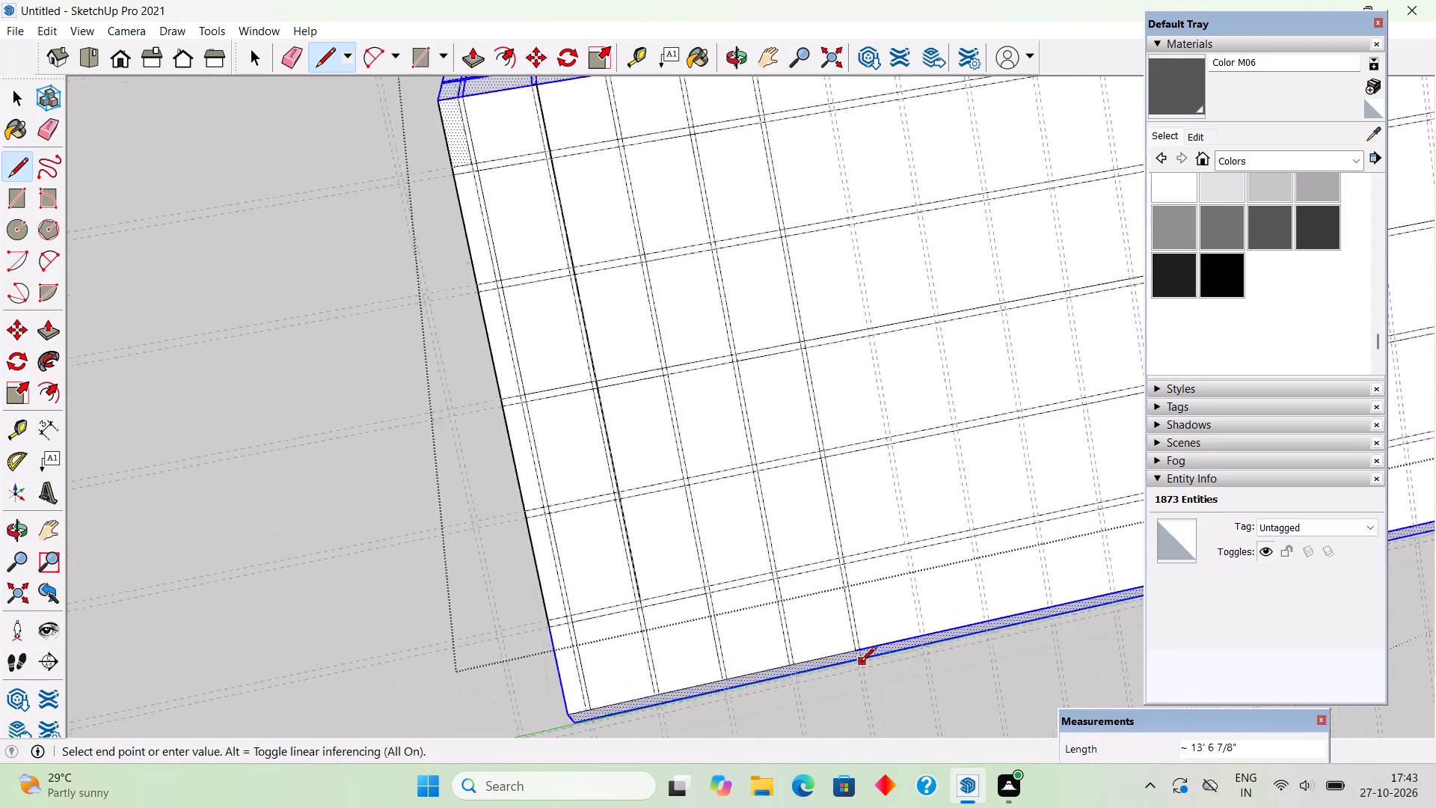
{"action": "scroll", "coordinate": [861, 663], "scroll_direction": "up", "scroll_amount": 13}
{"action": "left_click", "coordinate": [860, 634]}
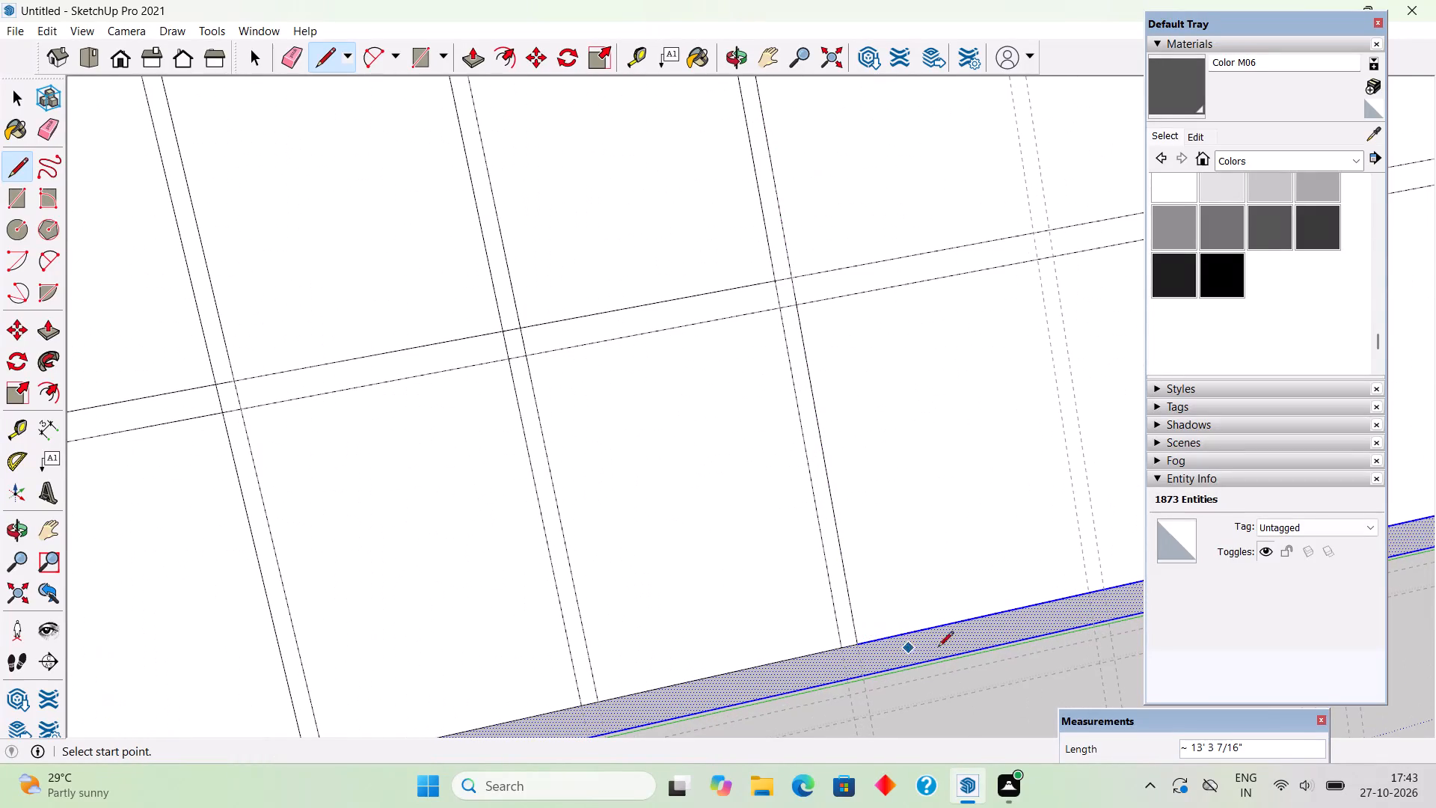
Draw a line about 13' 3 7/16" long from eave to ridge along the sixth downslope pair's first guide.
{"action": "left_click", "coordinate": [1088, 590]}
{"action": "scroll", "coordinate": [912, 668], "scroll_direction": "down", "scroll_amount": 11}
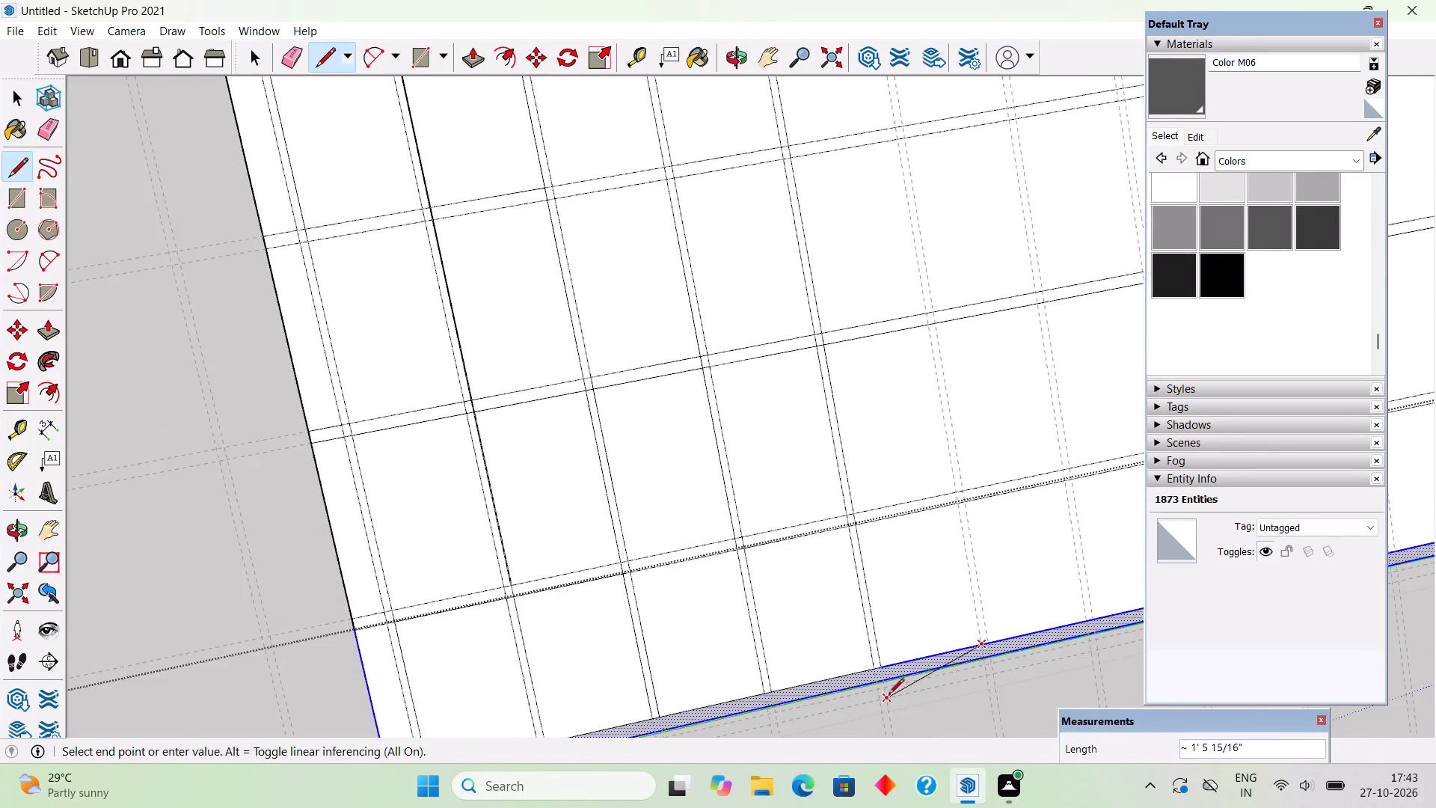
{"action": "scroll", "coordinate": [889, 695], "scroll_direction": "down", "scroll_amount": 4}
{"action": "scroll", "coordinate": [897, 568], "scroll_direction": "down", "scroll_amount": 4}
{"action": "scroll", "coordinate": [866, 291], "scroll_direction": "up", "scroll_amount": 5}
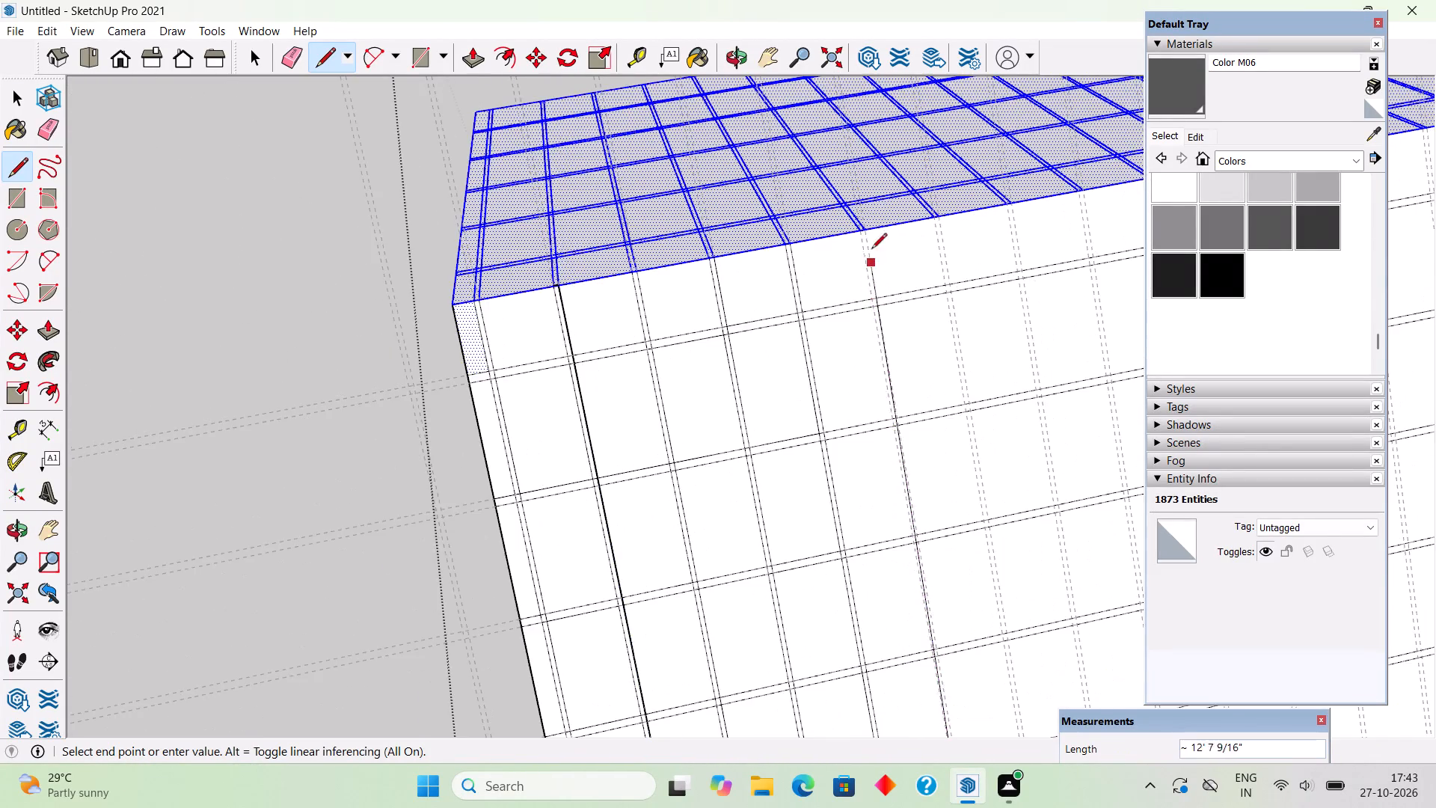
{"action": "scroll", "coordinate": [865, 228], "scroll_direction": "up", "scroll_amount": 6}
{"action": "left_click", "coordinate": [858, 234]}
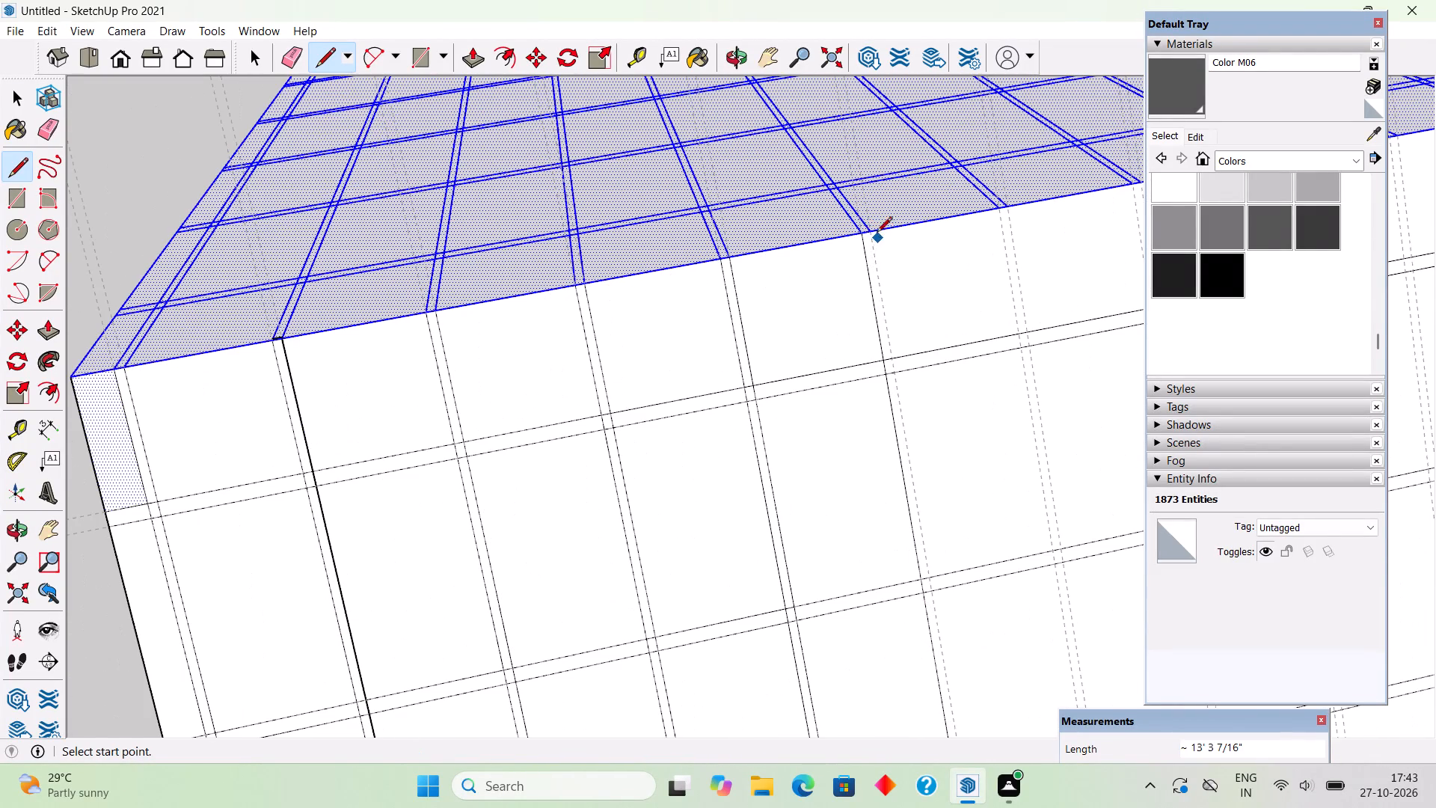
Draw the sixth downslope pair's second line, about 13' 3 7/16" long, along its guide from the ridge to the eave.
{"action": "left_click", "coordinate": [873, 227]}
{"action": "scroll", "coordinate": [886, 360], "scroll_direction": "down", "scroll_amount": 14}
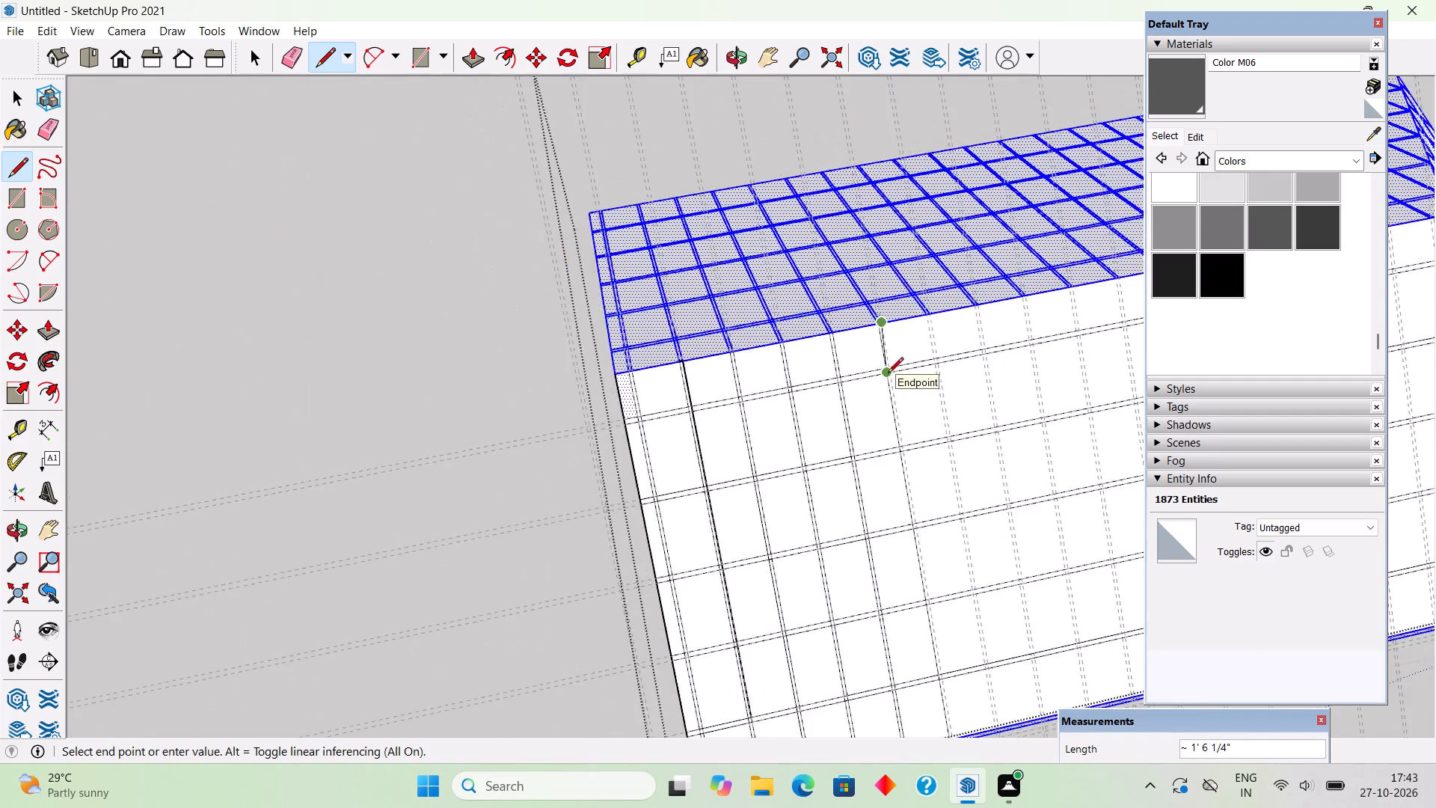
{"action": "scroll", "coordinate": [888, 374], "scroll_direction": "down", "scroll_amount": 2}
{"action": "scroll", "coordinate": [939, 578], "scroll_direction": "up", "scroll_amount": 11}
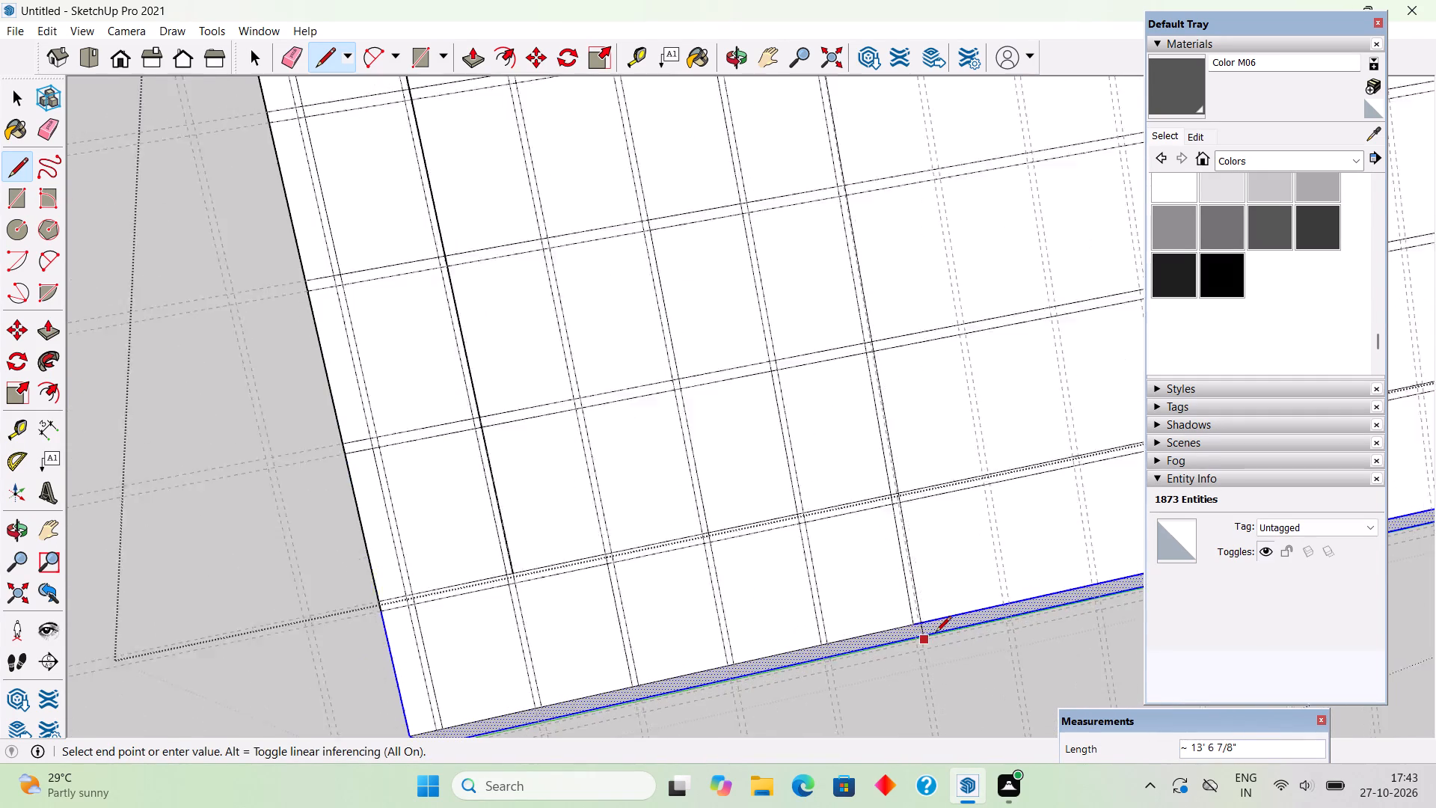
{"action": "scroll", "coordinate": [936, 633], "scroll_direction": "up", "scroll_amount": 13}
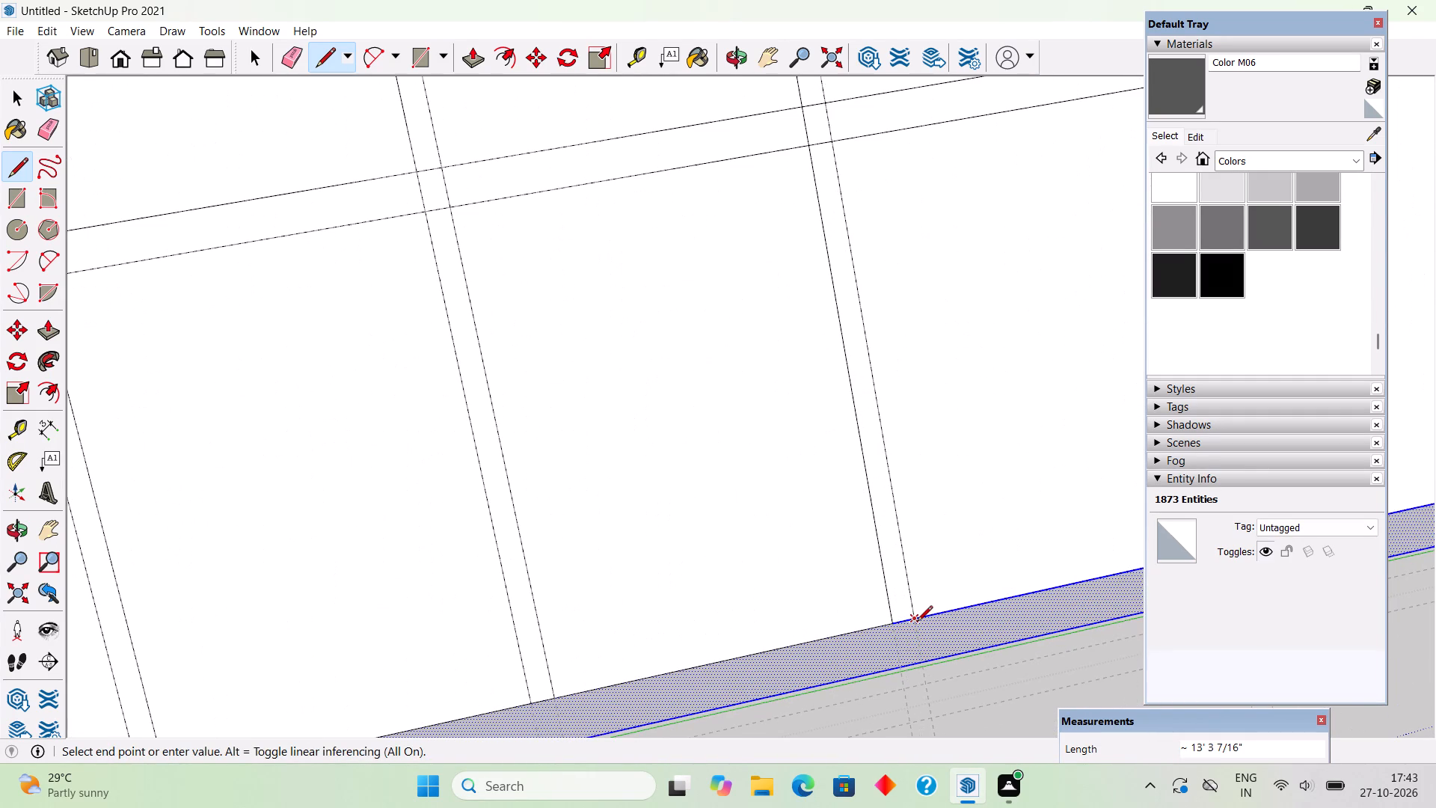
{"action": "left_click", "coordinate": [917, 622]}
Draw a line about 13' 3 7/16" long from eave to ridge along the seventh downslope pair's first guide.
{"action": "scroll", "coordinate": [743, 622], "scroll_direction": "down", "scroll_amount": 11}
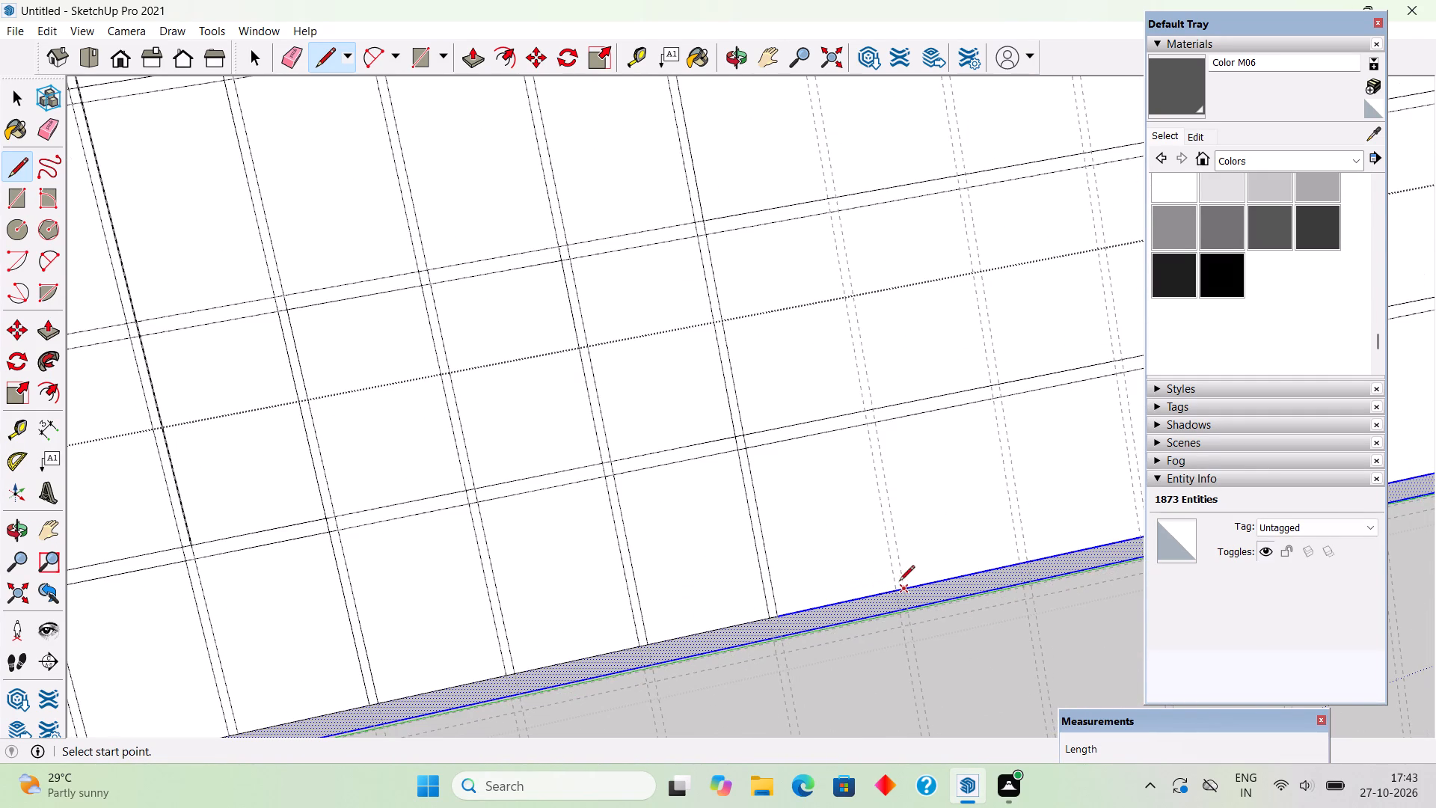
{"action": "left_click", "coordinate": [893, 591]}
{"action": "scroll", "coordinate": [808, 630], "scroll_direction": "down", "scroll_amount": 11}
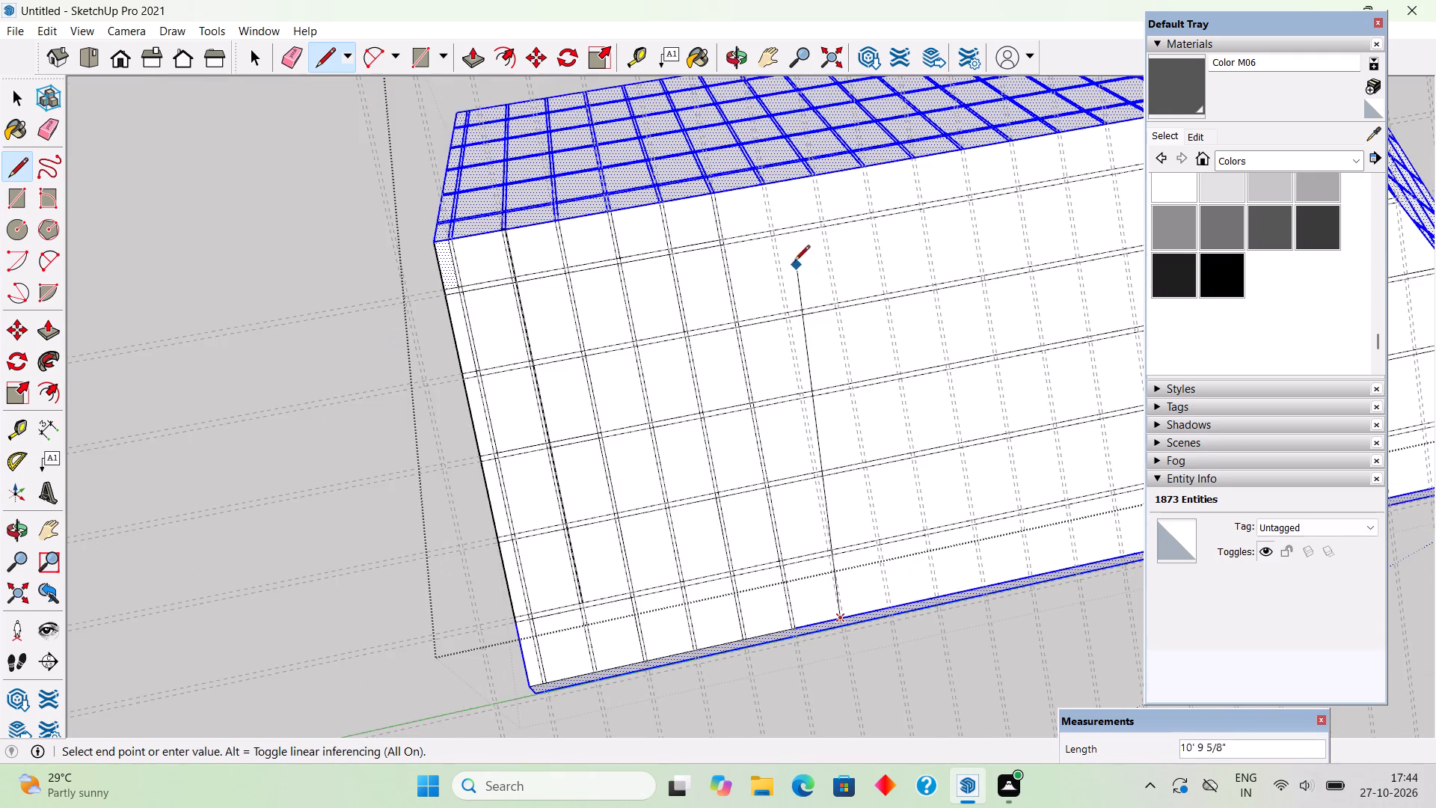
{"action": "scroll", "coordinate": [785, 248], "scroll_direction": "up", "scroll_amount": 4}
{"action": "scroll", "coordinate": [767, 171], "scroll_direction": "up", "scroll_amount": 7}
{"action": "left_click", "coordinate": [747, 157]}
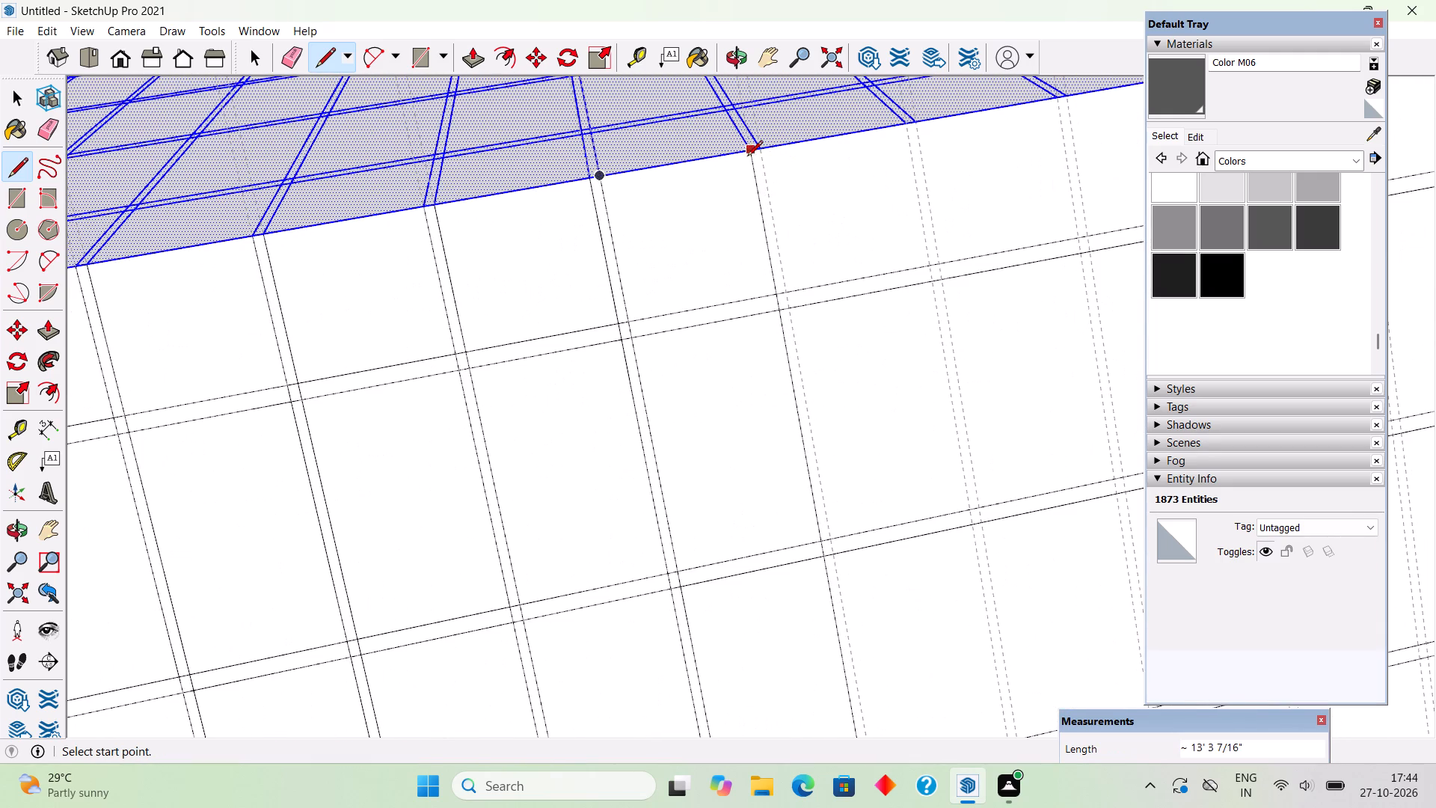
Draw the seventh downslope pair's second line, about 13' 3 7/16" long, along its guide from the ridge to the eave.
{"action": "left_click", "coordinate": [757, 148]}
{"action": "scroll", "coordinate": [767, 182], "scroll_direction": "down", "scroll_amount": 5}
{"action": "scroll", "coordinate": [794, 292], "scroll_direction": "down", "scroll_amount": 9}
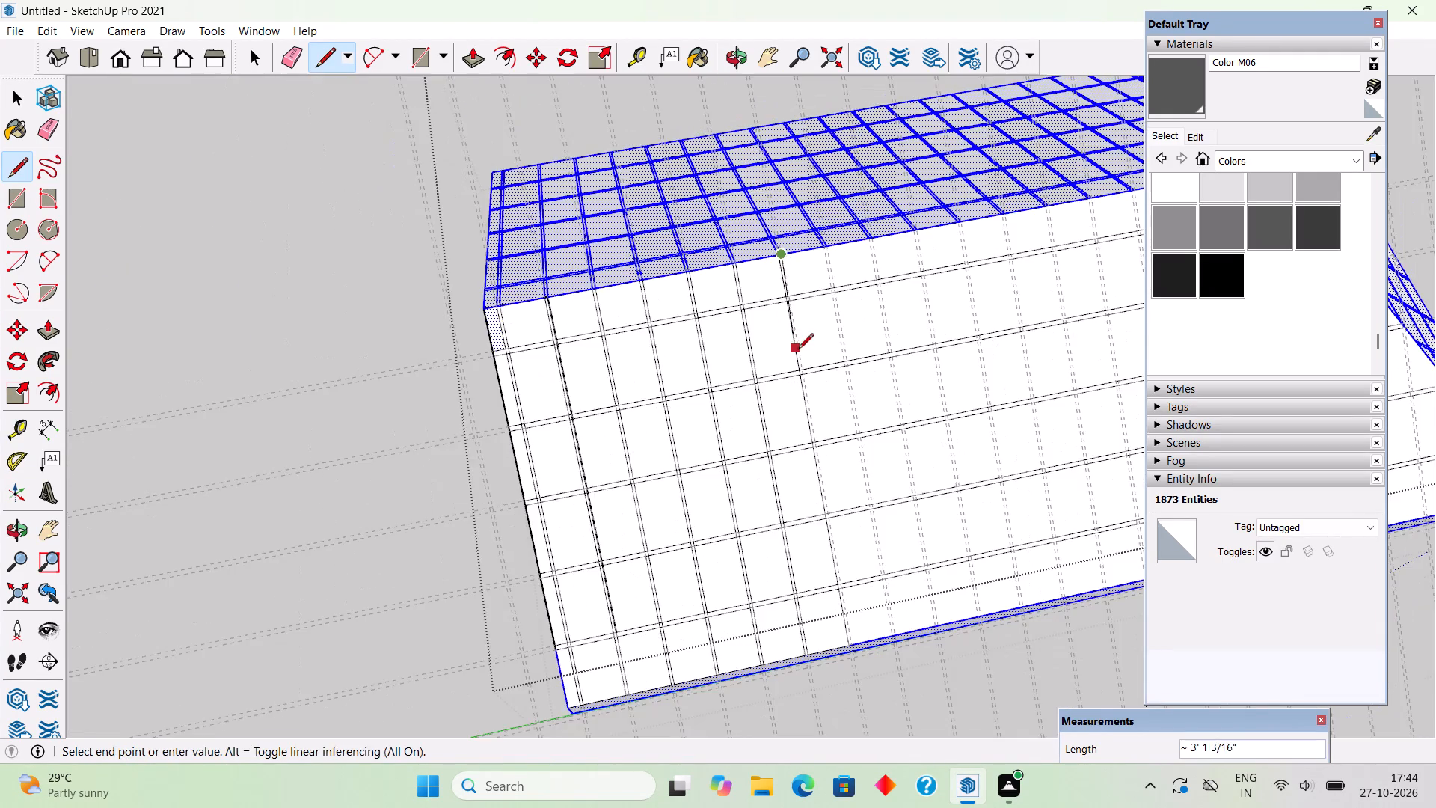
{"action": "scroll", "coordinate": [799, 353], "scroll_direction": "down", "scroll_amount": 4}
{"action": "scroll", "coordinate": [832, 557], "scroll_direction": "up", "scroll_amount": 16}
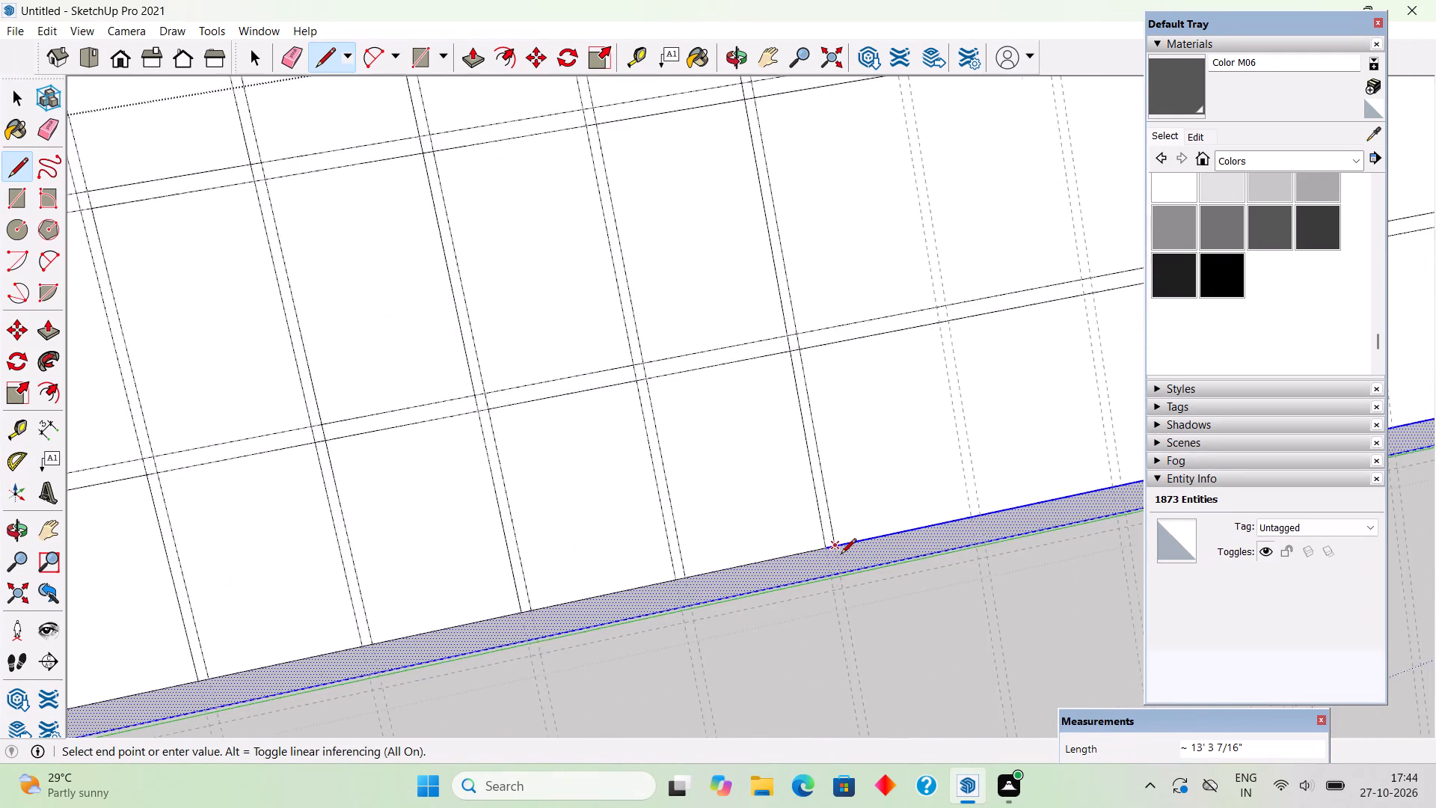
{"action": "left_click", "coordinate": [835, 544]}
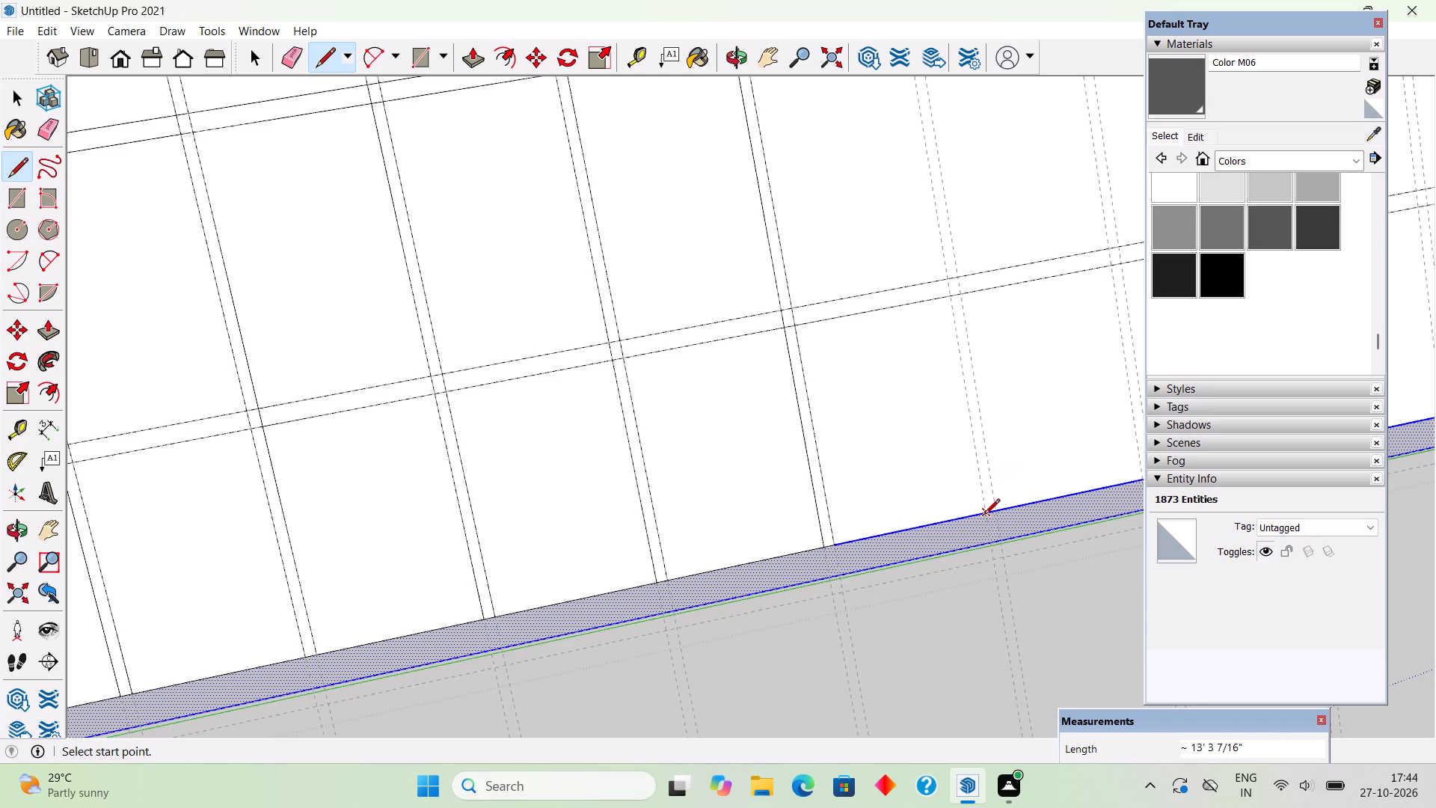
Draw a line about 13' 3 7/16" long from eave to ridge along the eighth downslope pair's first guide.
{"action": "left_click", "coordinate": [986, 515]}
{"action": "scroll", "coordinate": [972, 522], "scroll_direction": "down", "scroll_amount": 6}
{"action": "scroll", "coordinate": [945, 578], "scroll_direction": "down", "scroll_amount": 11}
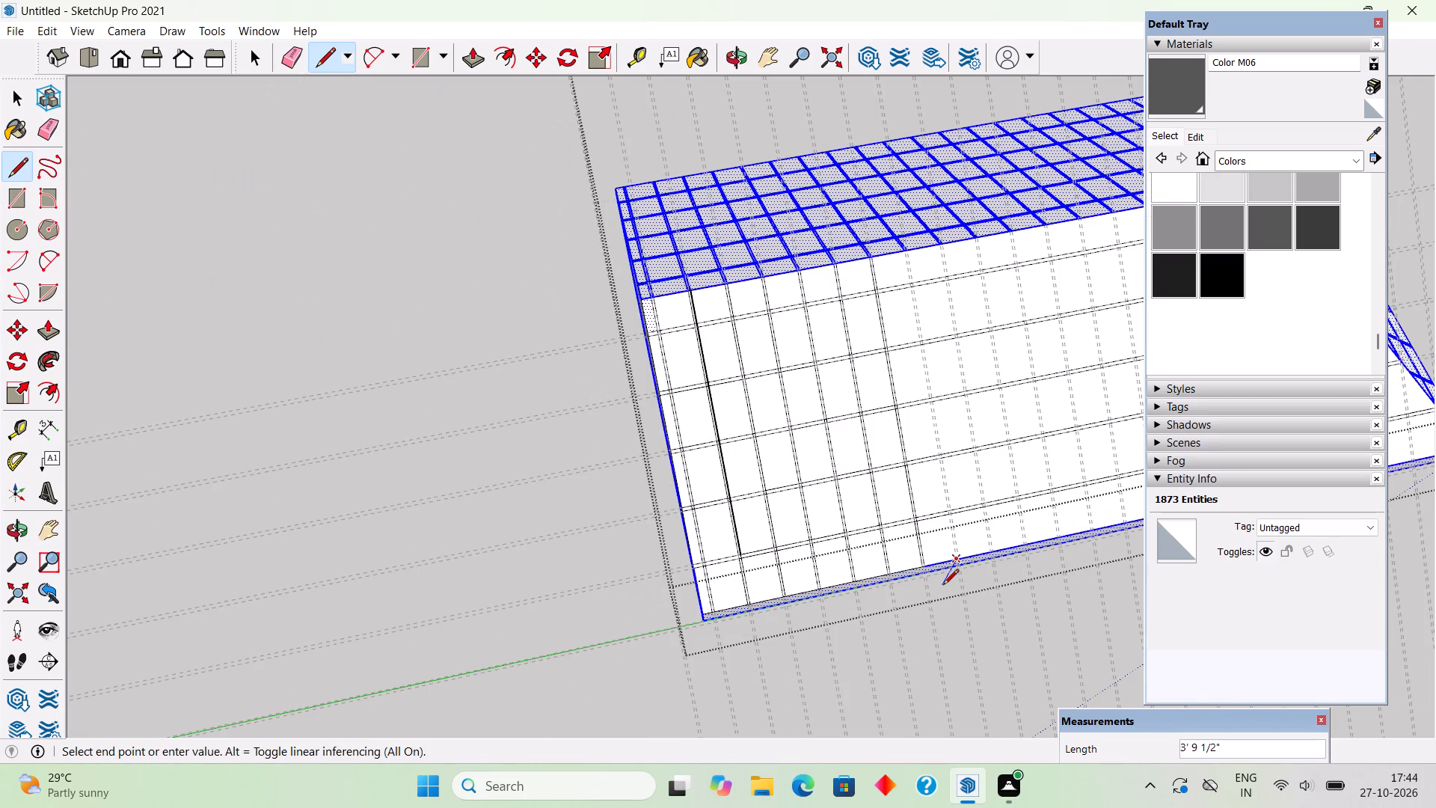
{"action": "scroll", "coordinate": [903, 215], "scroll_direction": "up", "scroll_amount": 4}
{"action": "scroll", "coordinate": [909, 290], "scroll_direction": "up", "scroll_amount": 8}
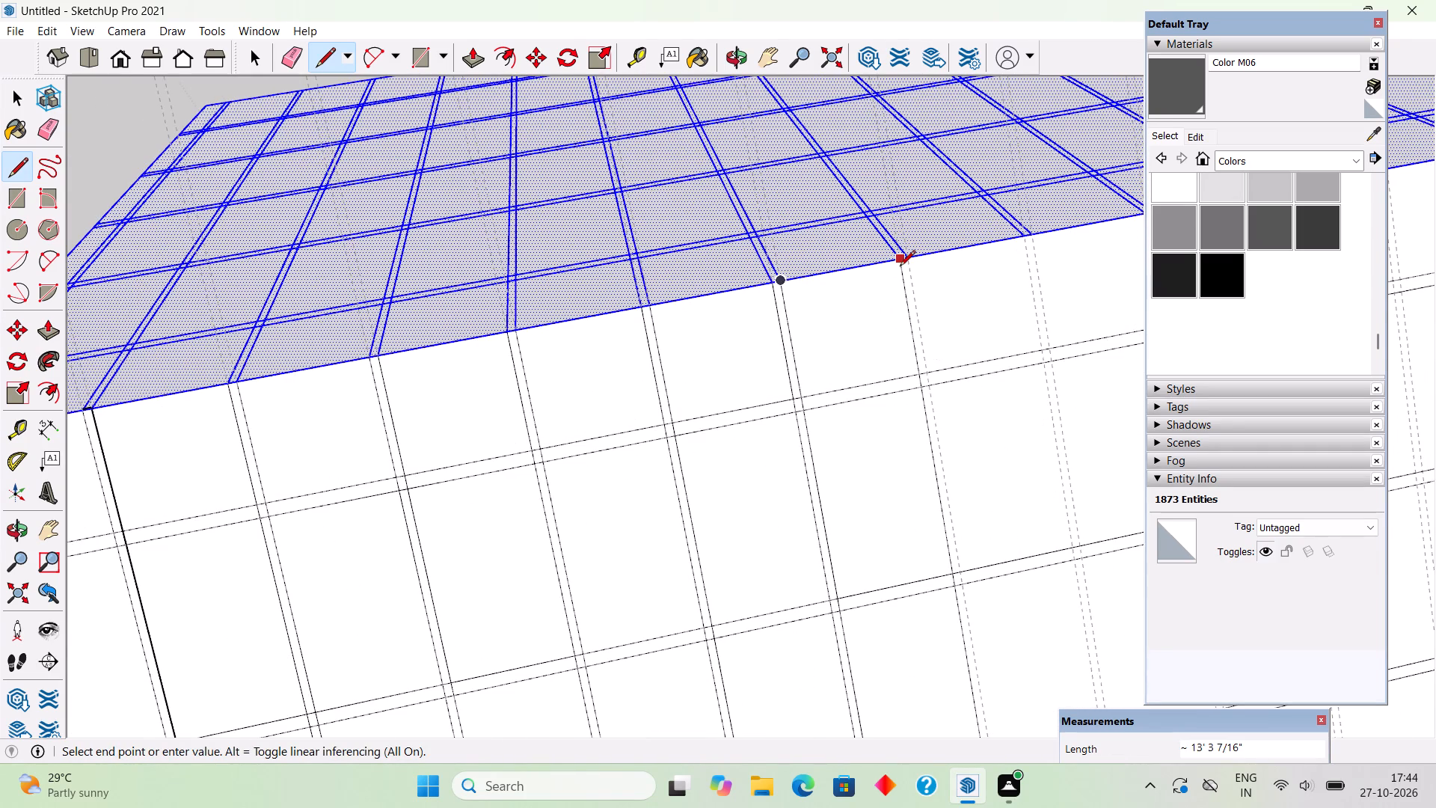
{"action": "left_click", "coordinate": [900, 253]}
Draw the eighth downslope pair's second line, about 13' 3 7/16" long, along its guide from the ridge to the eave.
{"action": "left_click", "coordinate": [910, 255]}
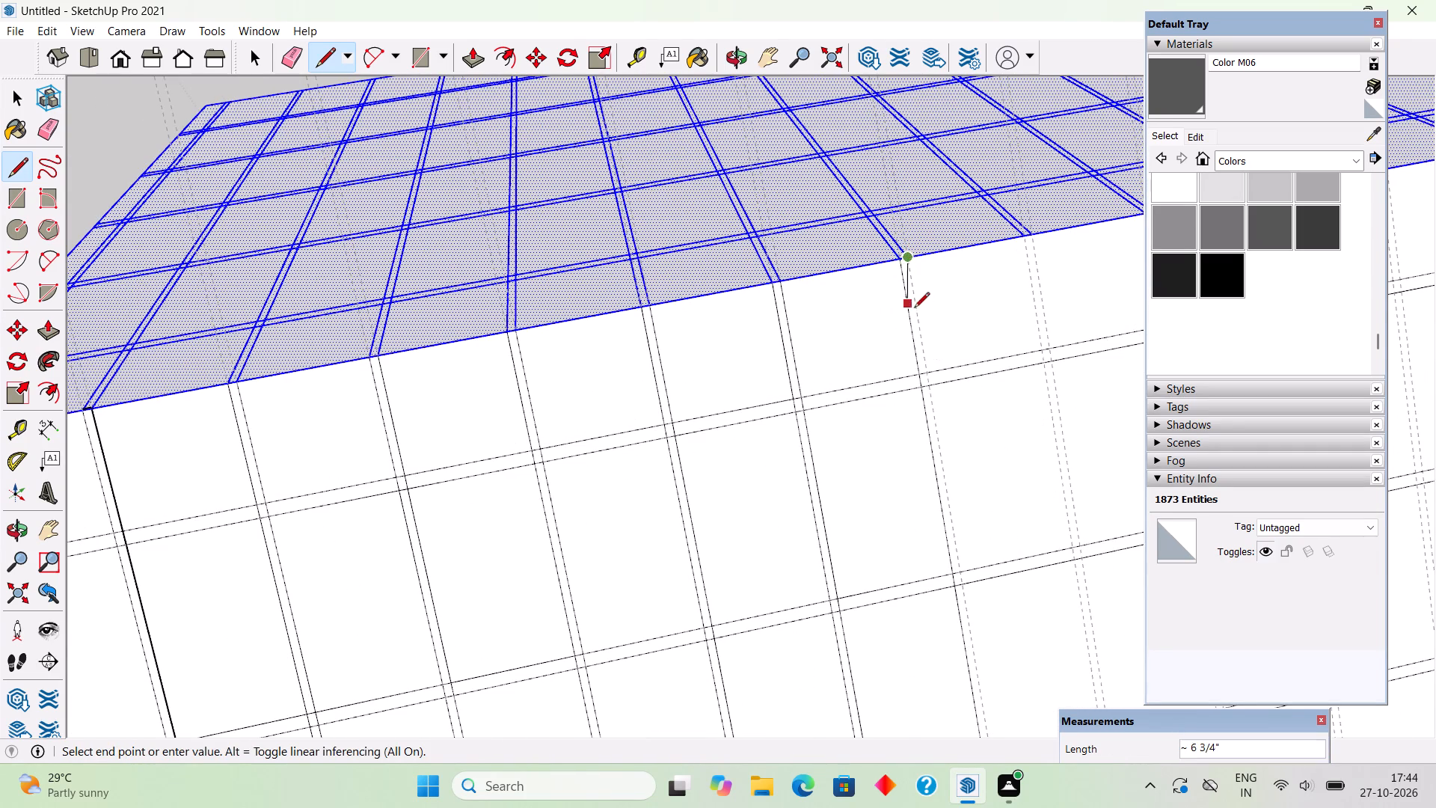
{"action": "scroll", "coordinate": [914, 318], "scroll_direction": "down", "scroll_amount": 5}
{"action": "scroll", "coordinate": [859, 283], "scroll_direction": "down", "scroll_amount": 11}
{"action": "scroll", "coordinate": [926, 477], "scroll_direction": "up", "scroll_amount": 6}
{"action": "scroll", "coordinate": [901, 536], "scroll_direction": "up", "scroll_amount": 2}
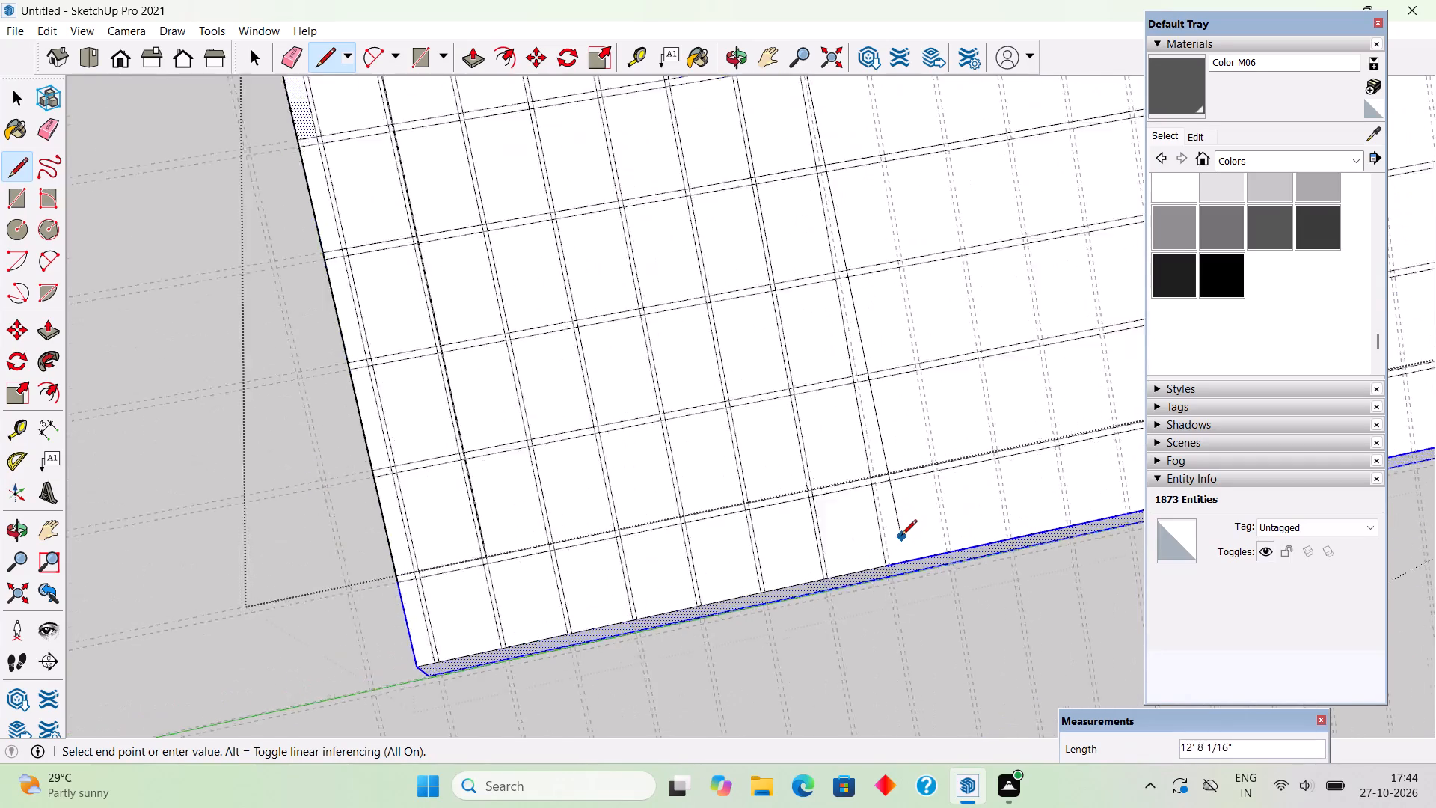
{"action": "scroll", "coordinate": [901, 536], "scroll_direction": "up", "scroll_amount": 3}
{"action": "scroll", "coordinate": [901, 537], "scroll_direction": "down", "scroll_amount": 1}
{"action": "scroll", "coordinate": [907, 552], "scroll_direction": "up", "scroll_amount": 5}
{"action": "left_click", "coordinate": [883, 590]}
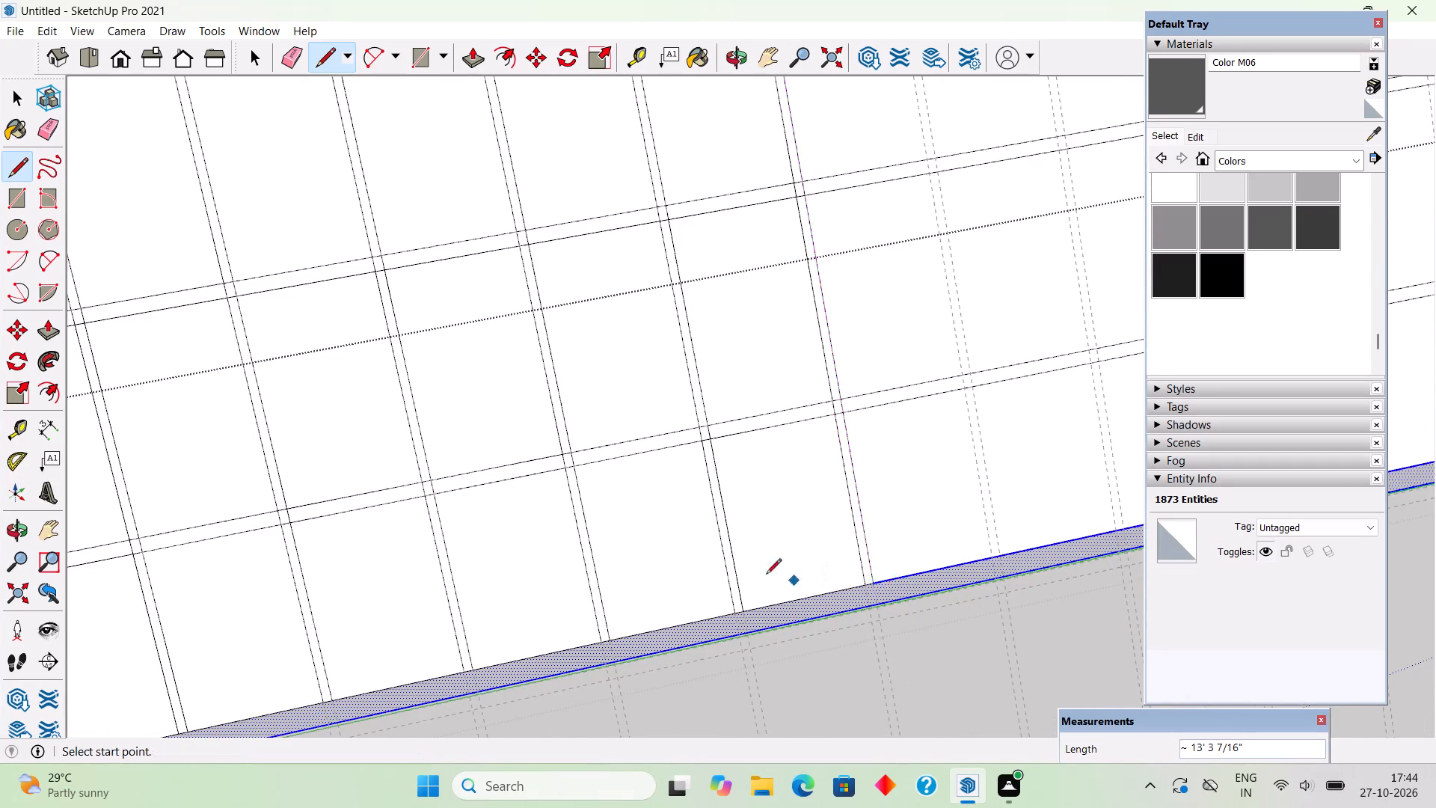
Draw a line about 13' 3 1/2" long from eave to ridge along the ninth downslope pair's first guide.
{"action": "scroll", "coordinate": [725, 572], "scroll_direction": "down", "scroll_amount": 7}
{"action": "scroll", "coordinate": [870, 571], "scroll_direction": "up", "scroll_amount": 5}
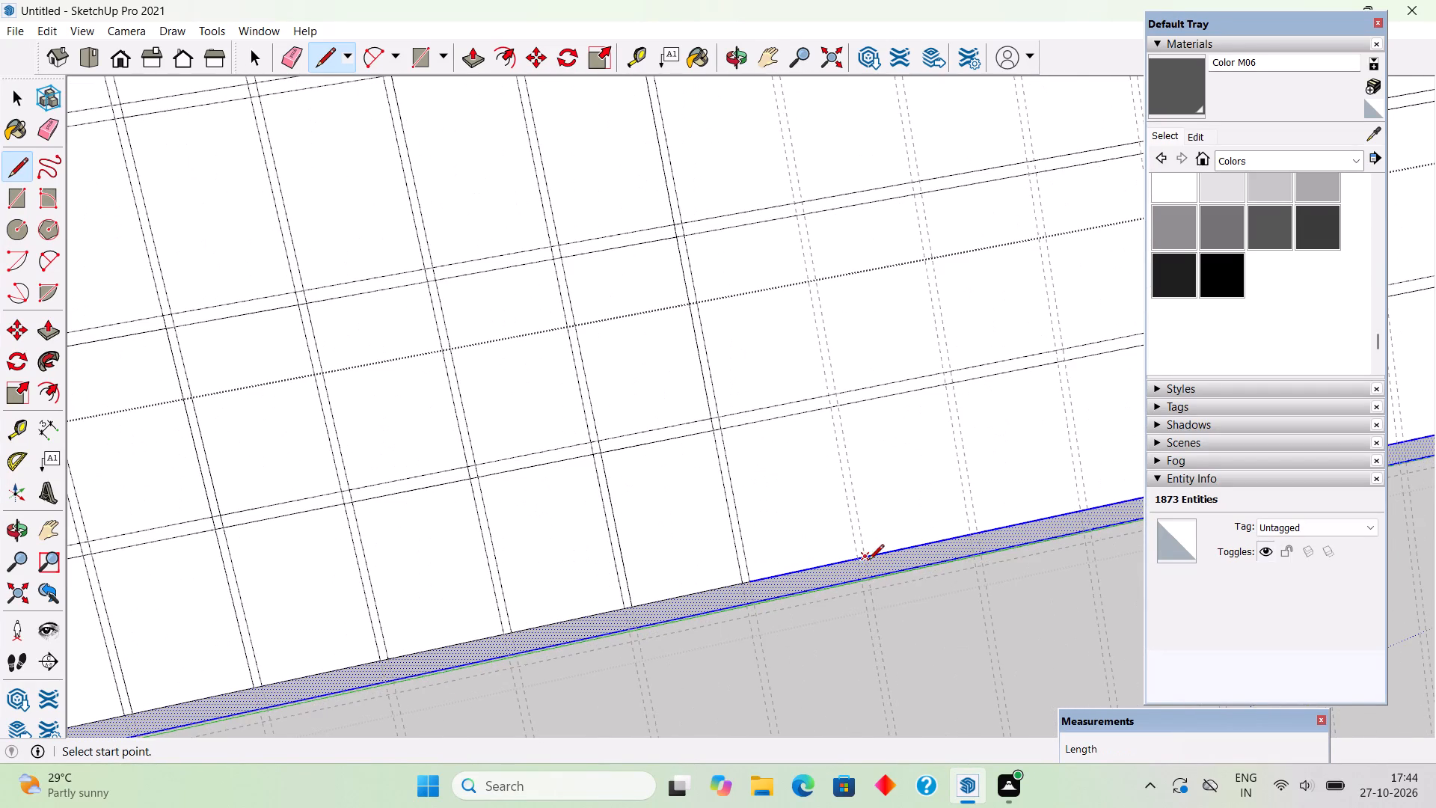
{"action": "scroll", "coordinate": [859, 551], "scroll_direction": "up", "scroll_amount": 2}
{"action": "left_click", "coordinate": [857, 557]}
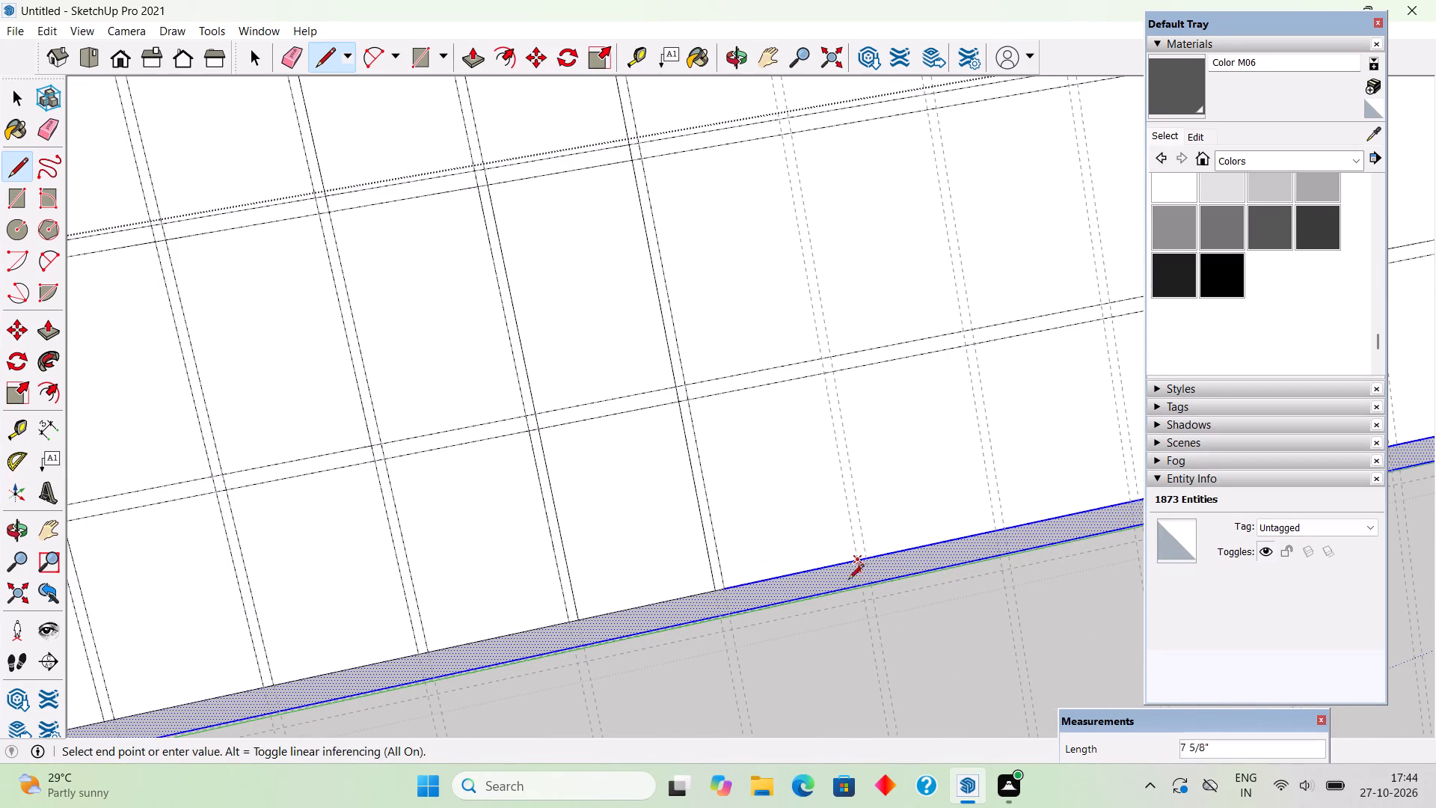
{"action": "scroll", "coordinate": [847, 585], "scroll_direction": "down", "scroll_amount": 16}
{"action": "scroll", "coordinate": [773, 278], "scroll_direction": "up", "scroll_amount": 5}
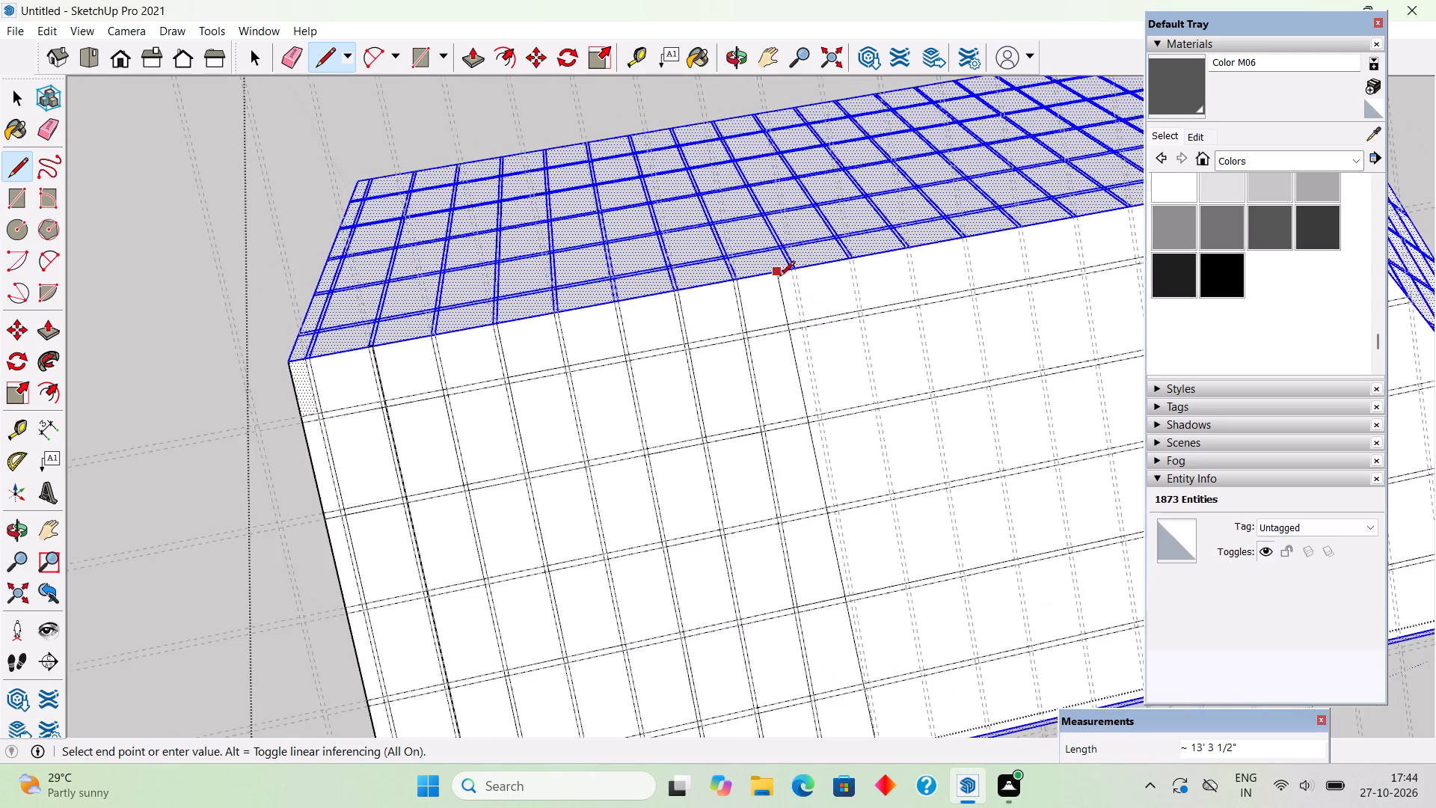
{"action": "scroll", "coordinate": [789, 278], "scroll_direction": "up", "scroll_amount": 4}
{"action": "left_click", "coordinate": [795, 267]}
Draw the ninth downslope pair's second line, about 13' 3 7/16" long, along its guide from the ridge to the eave.
{"action": "scroll", "coordinate": [806, 265], "scroll_direction": "up", "scroll_amount": 5}
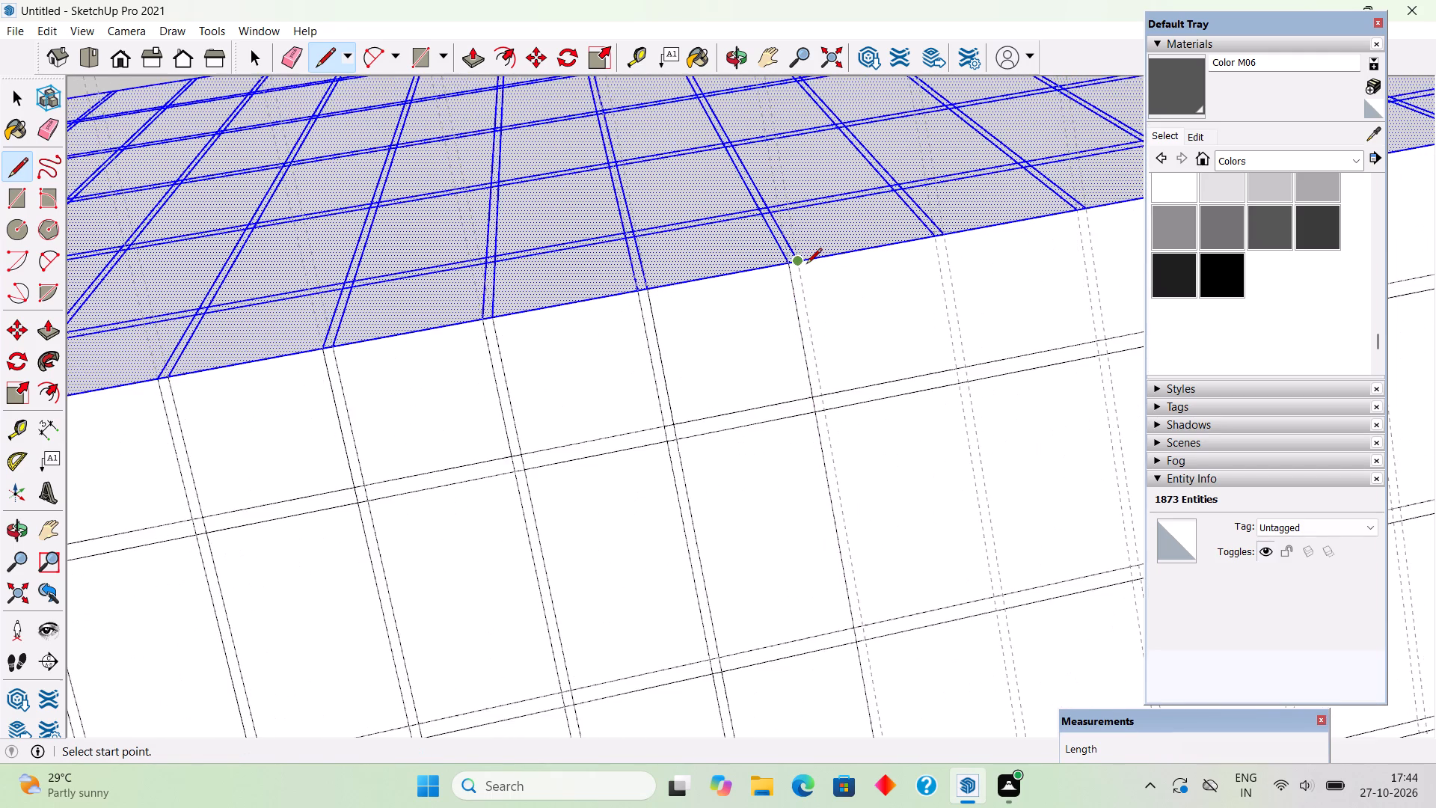
{"action": "left_click", "coordinate": [806, 265]}
{"action": "scroll", "coordinate": [806, 265], "scroll_direction": "down", "scroll_amount": 11}
{"action": "scroll", "coordinate": [848, 399], "scroll_direction": "down", "scroll_amount": 5}
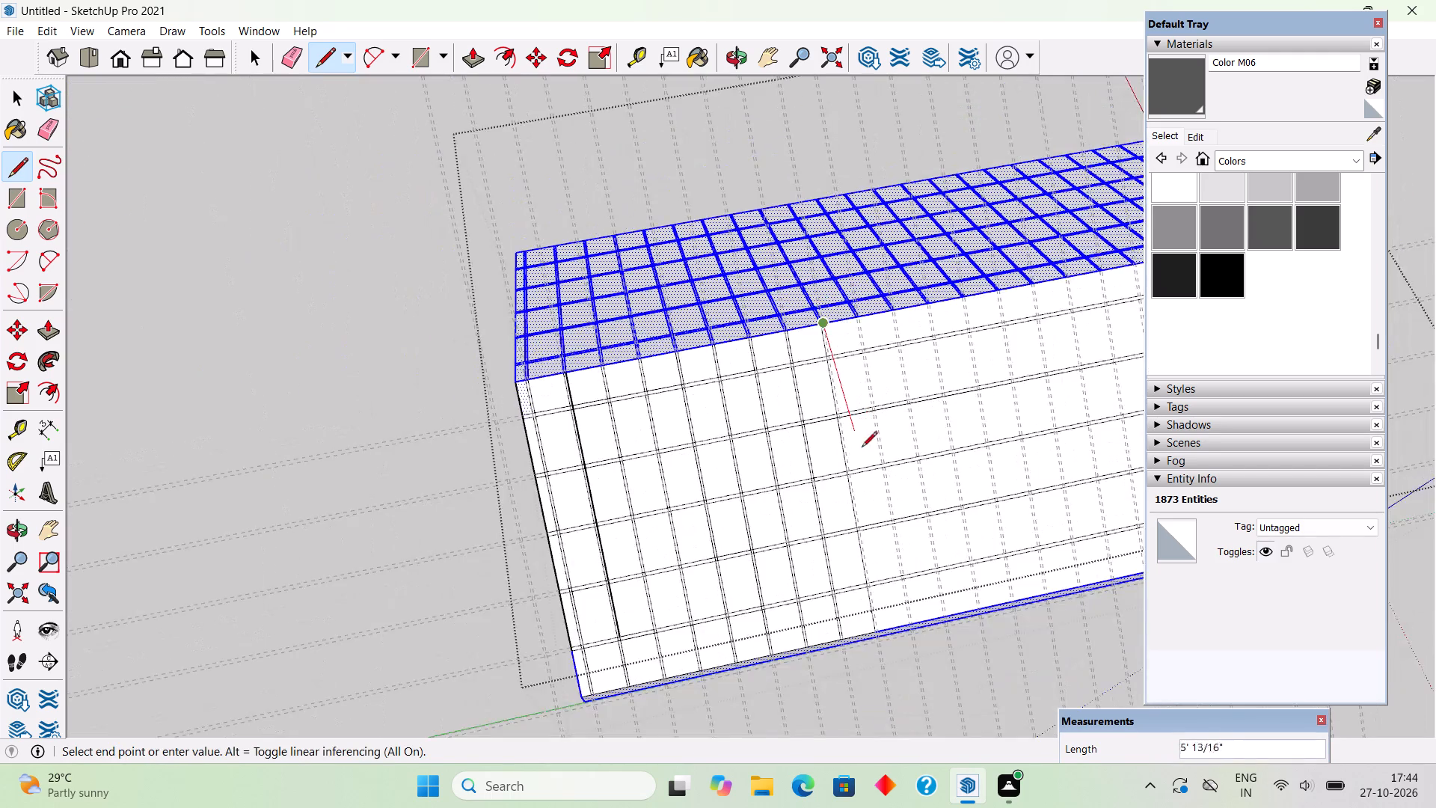
{"action": "scroll", "coordinate": [864, 457], "scroll_direction": "down", "scroll_amount": 5}
{"action": "scroll", "coordinate": [903, 594], "scroll_direction": "up", "scroll_amount": 17}
{"action": "scroll", "coordinate": [826, 545], "scroll_direction": "up", "scroll_amount": 4}
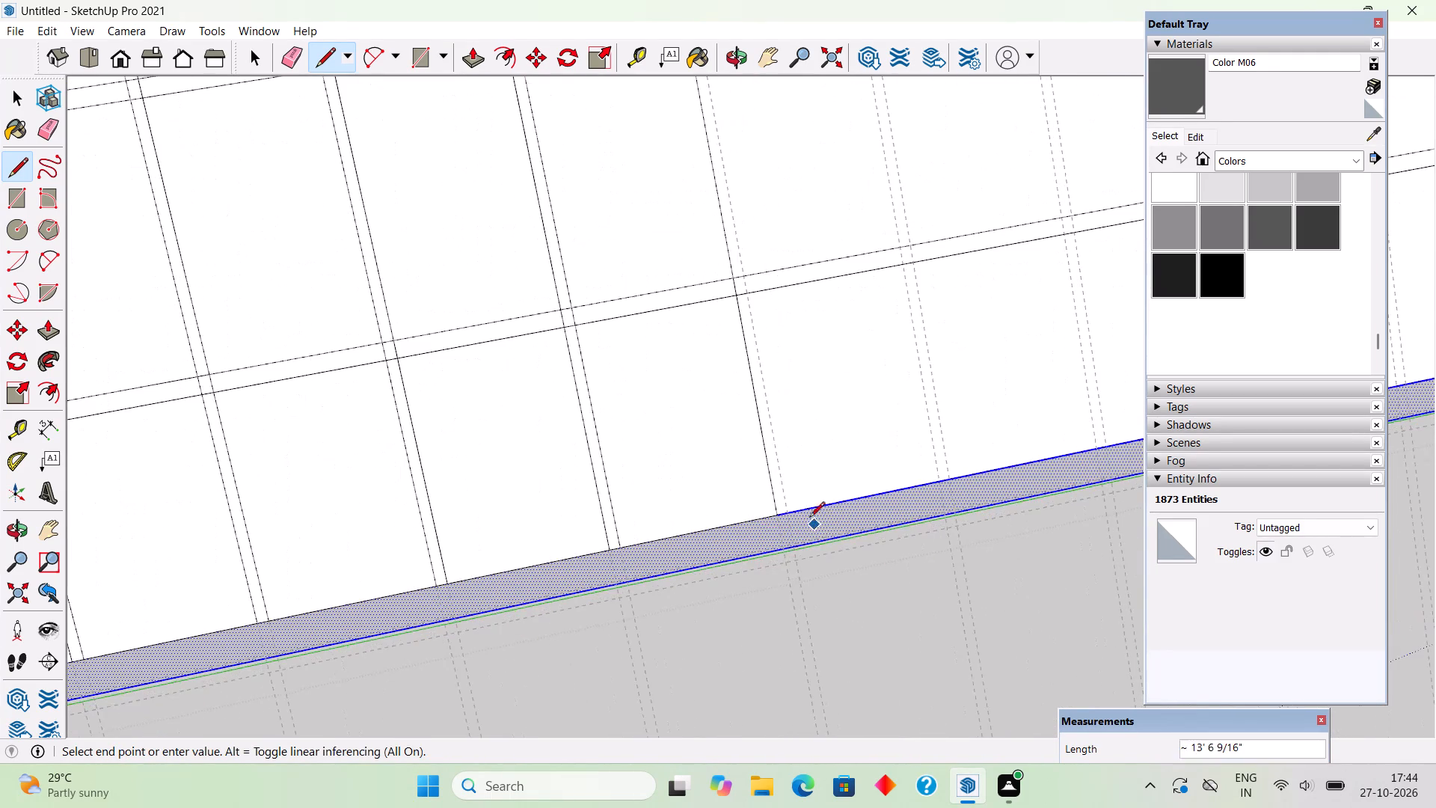
{"action": "left_click", "coordinate": [790, 513]}
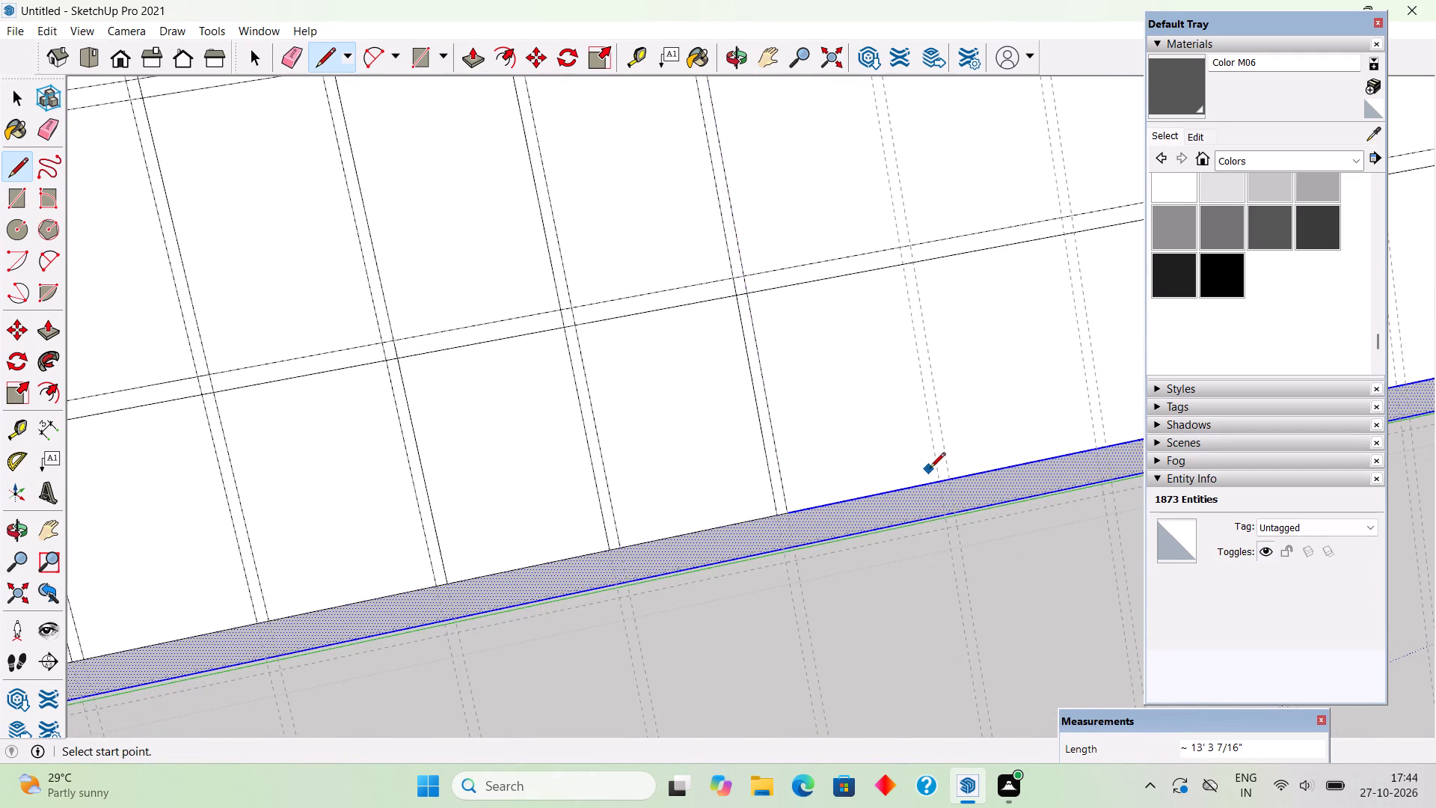
Draw a line about 13' 3 7/16" long from eave to ridge along the tenth downslope pair's first guide.
{"action": "left_click", "coordinate": [942, 478]}
{"action": "scroll", "coordinate": [918, 495], "scroll_direction": "down", "scroll_amount": 12}
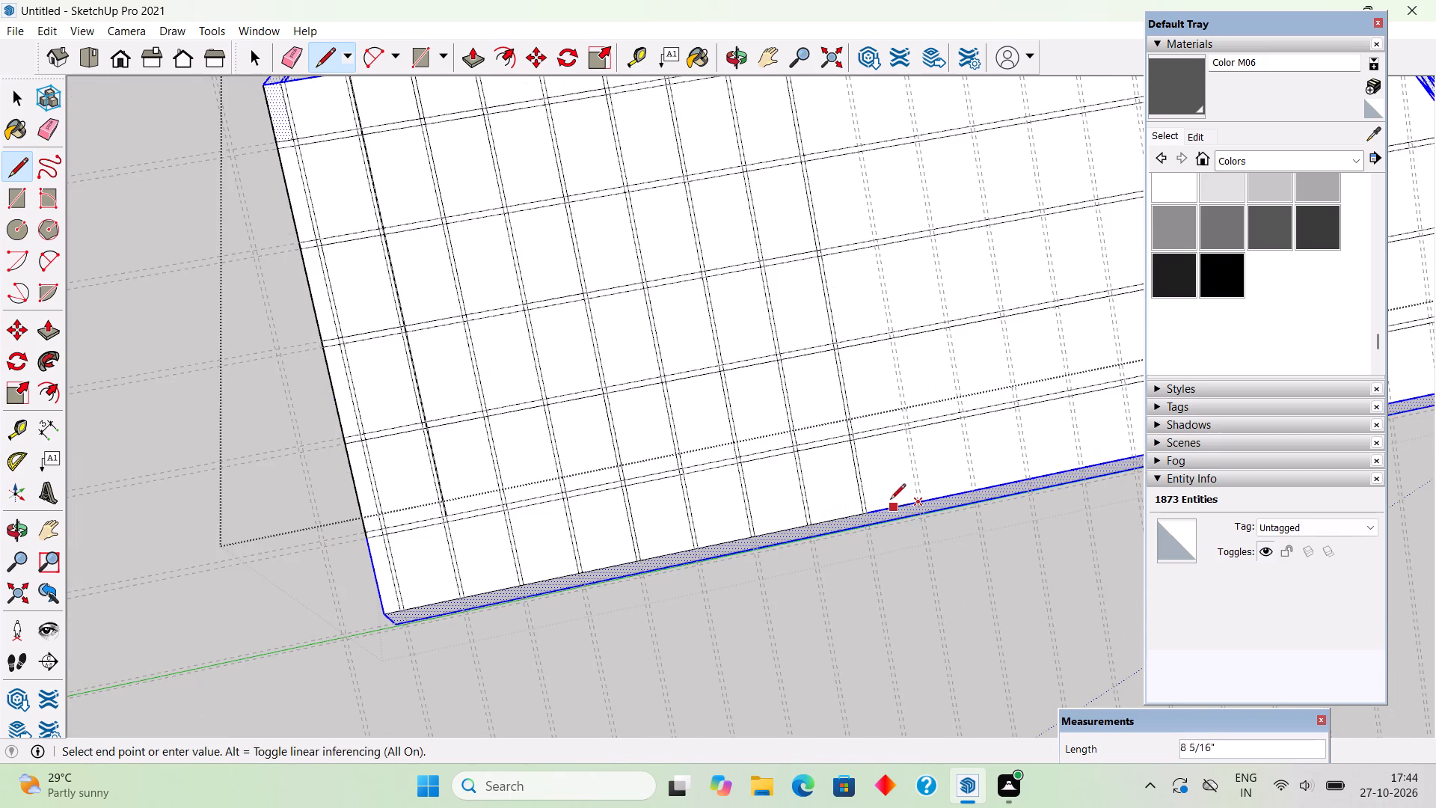
{"action": "scroll", "coordinate": [876, 477], "scroll_direction": "down", "scroll_amount": 6}
{"action": "scroll", "coordinate": [919, 231], "scroll_direction": "up", "scroll_amount": 3}
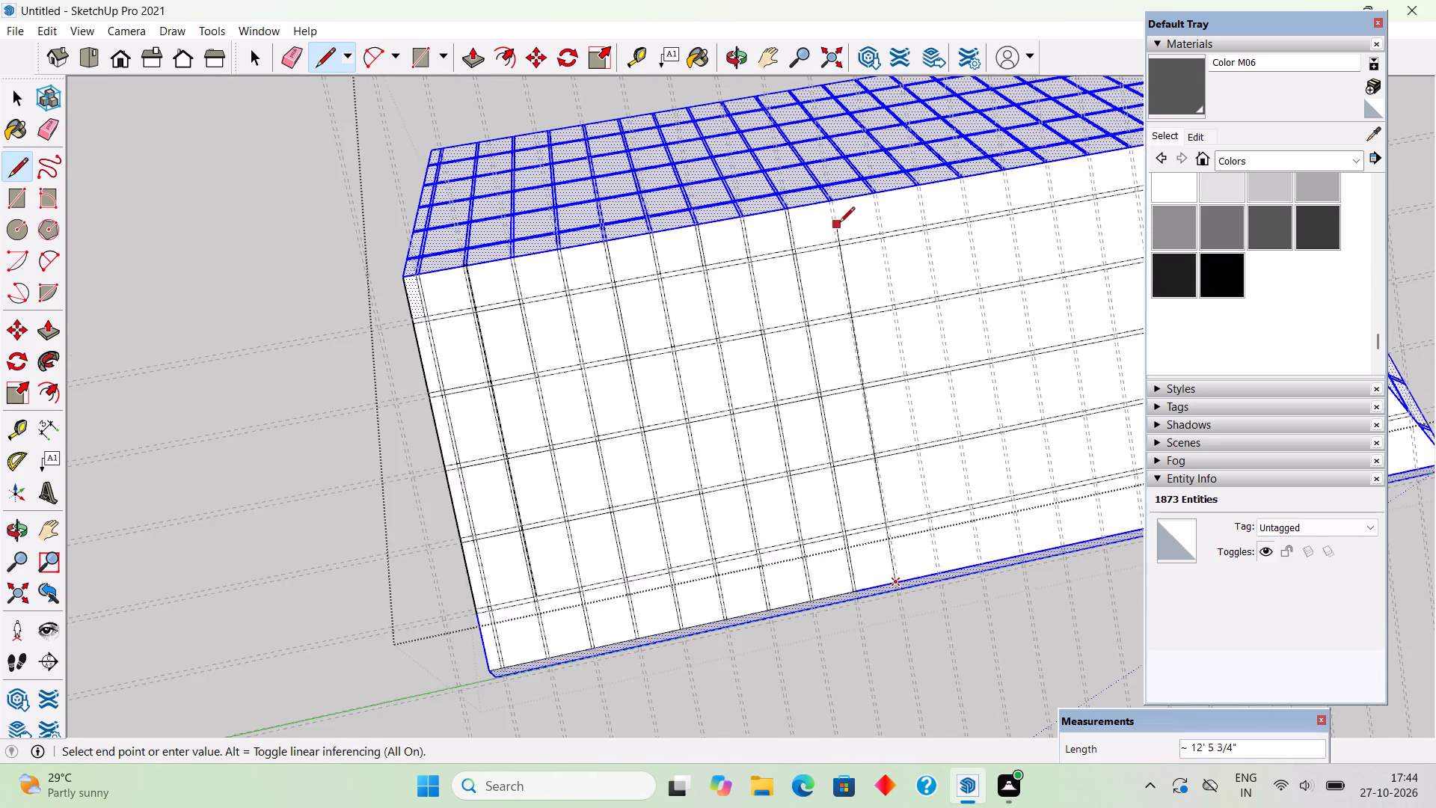
{"action": "scroll", "coordinate": [839, 224], "scroll_direction": "up", "scroll_amount": 9}
{"action": "left_click", "coordinate": [820, 183]}
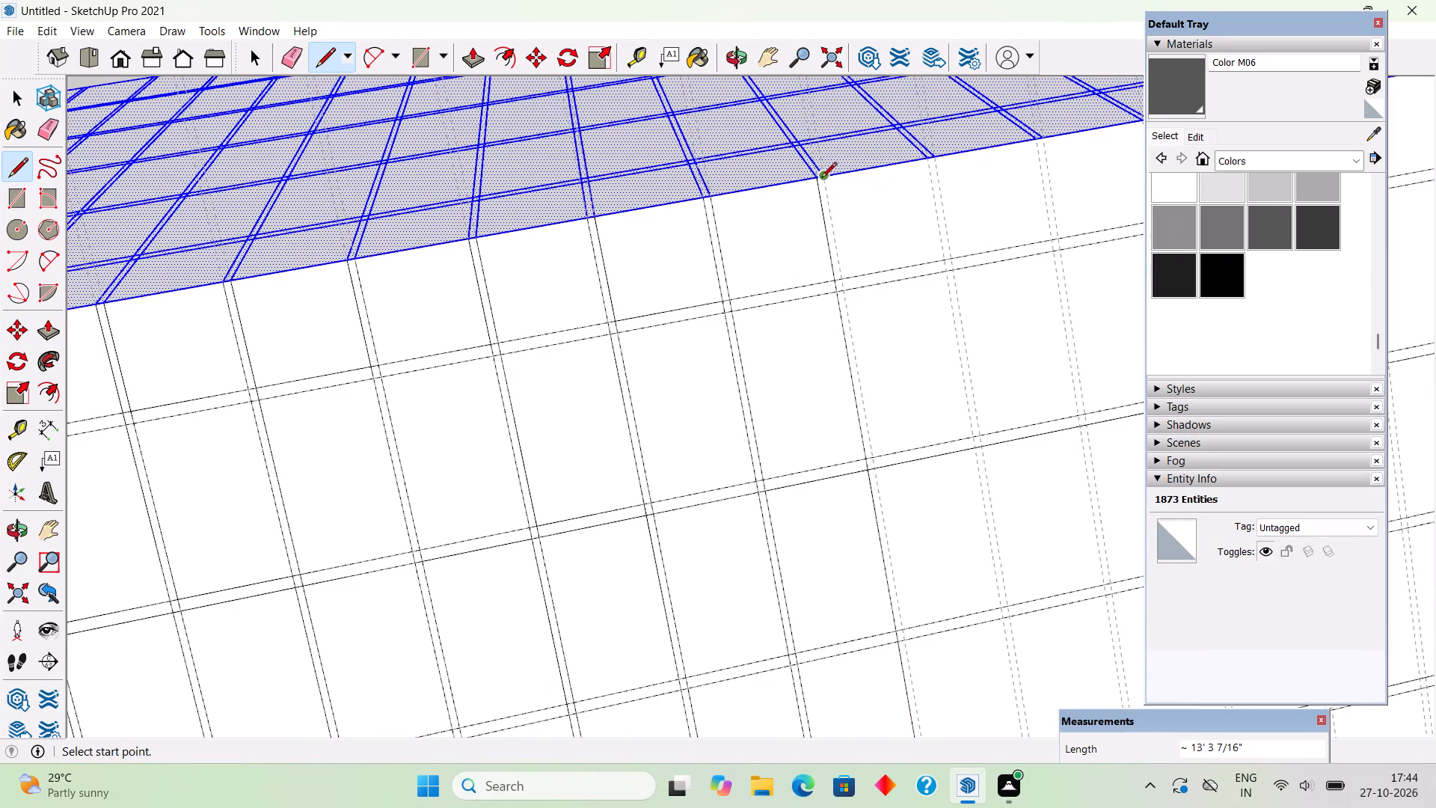
Draw the tenth downslope pair's second line, about 13' 3 7/16" long, along its guide from the ridge to the eave.
{"action": "left_click", "coordinate": [821, 179]}
{"action": "scroll", "coordinate": [827, 205], "scroll_direction": "down", "scroll_amount": 10}
{"action": "scroll", "coordinate": [857, 335], "scroll_direction": "down", "scroll_amount": 6}
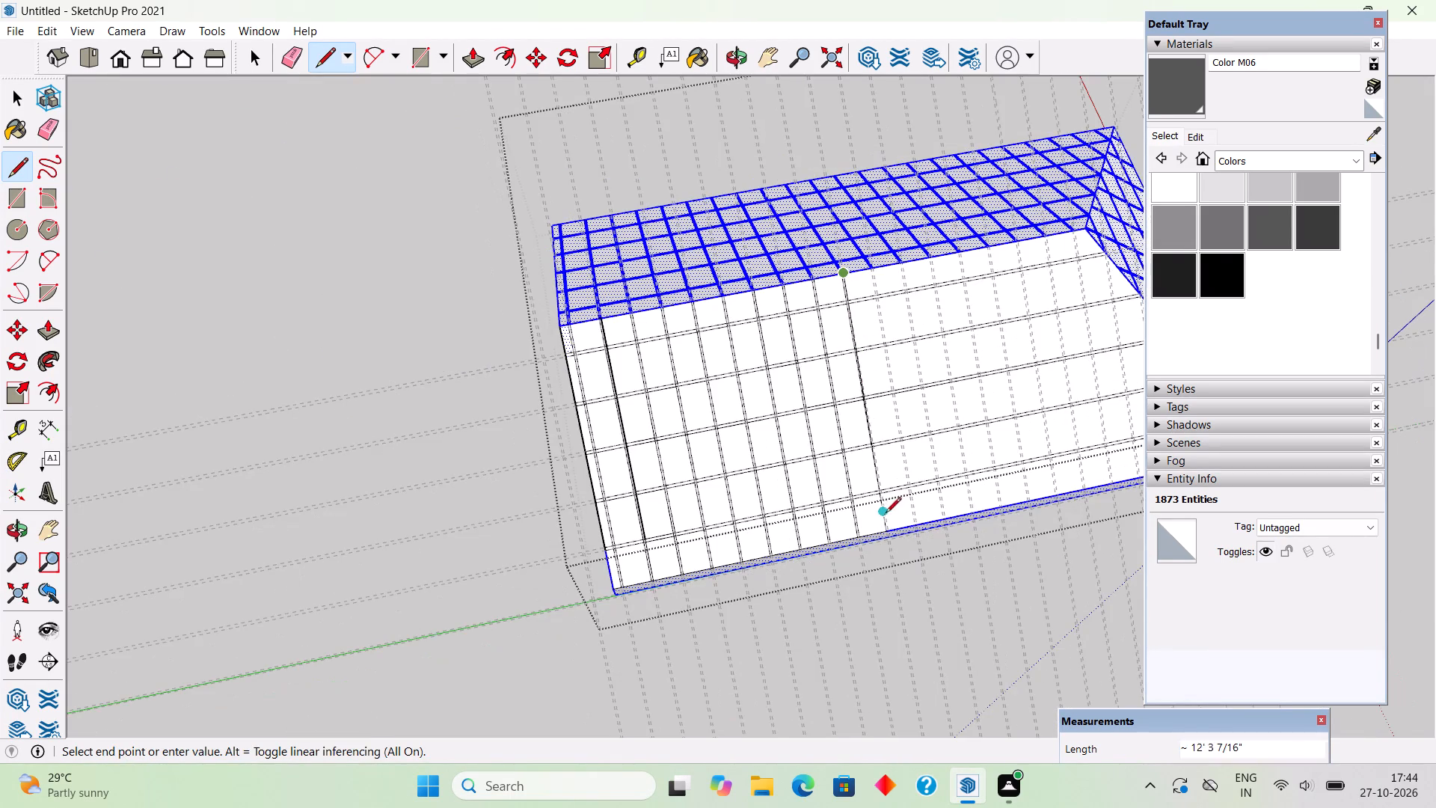
{"action": "scroll", "coordinate": [882, 525], "scroll_direction": "up", "scroll_amount": 16}
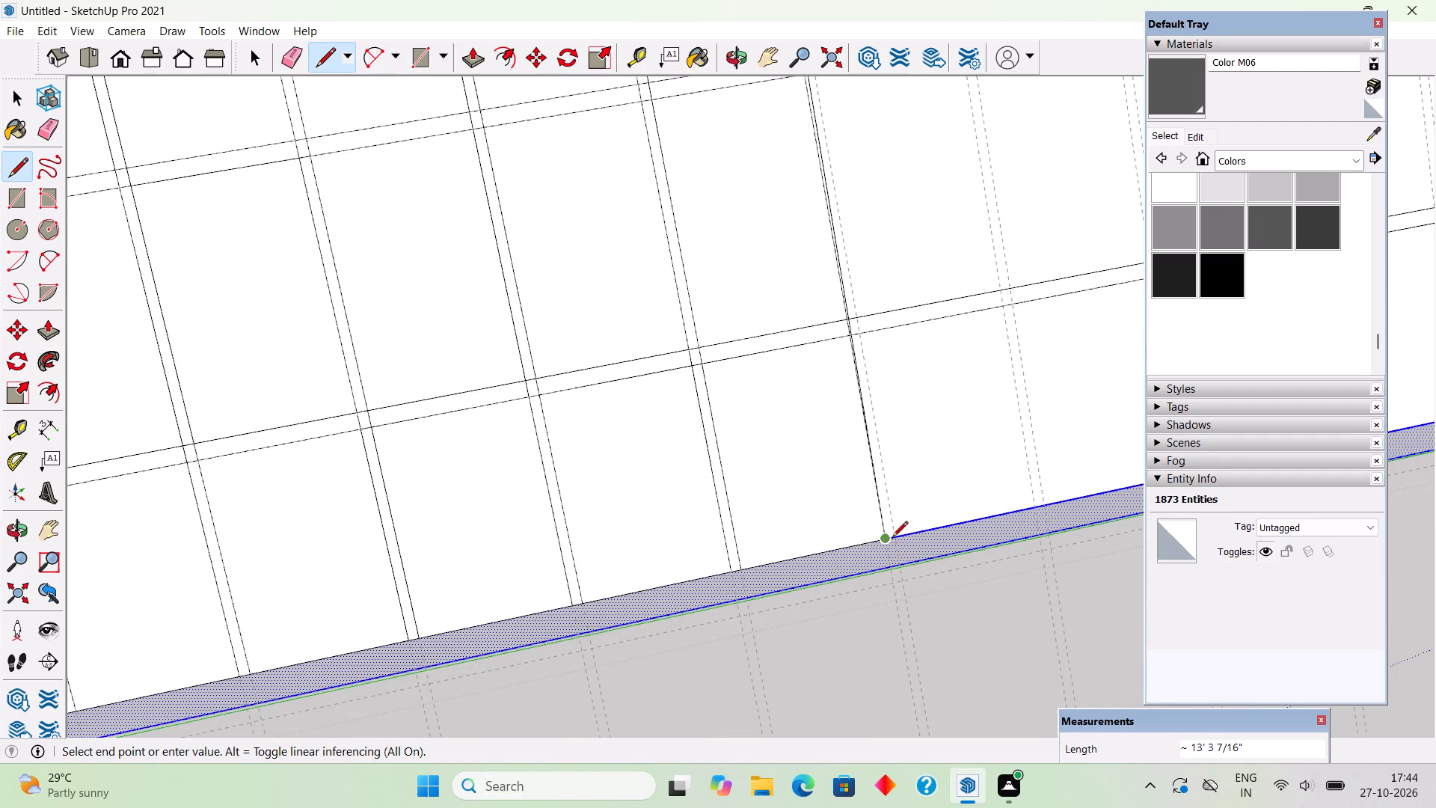
{"action": "left_click", "coordinate": [897, 541]}
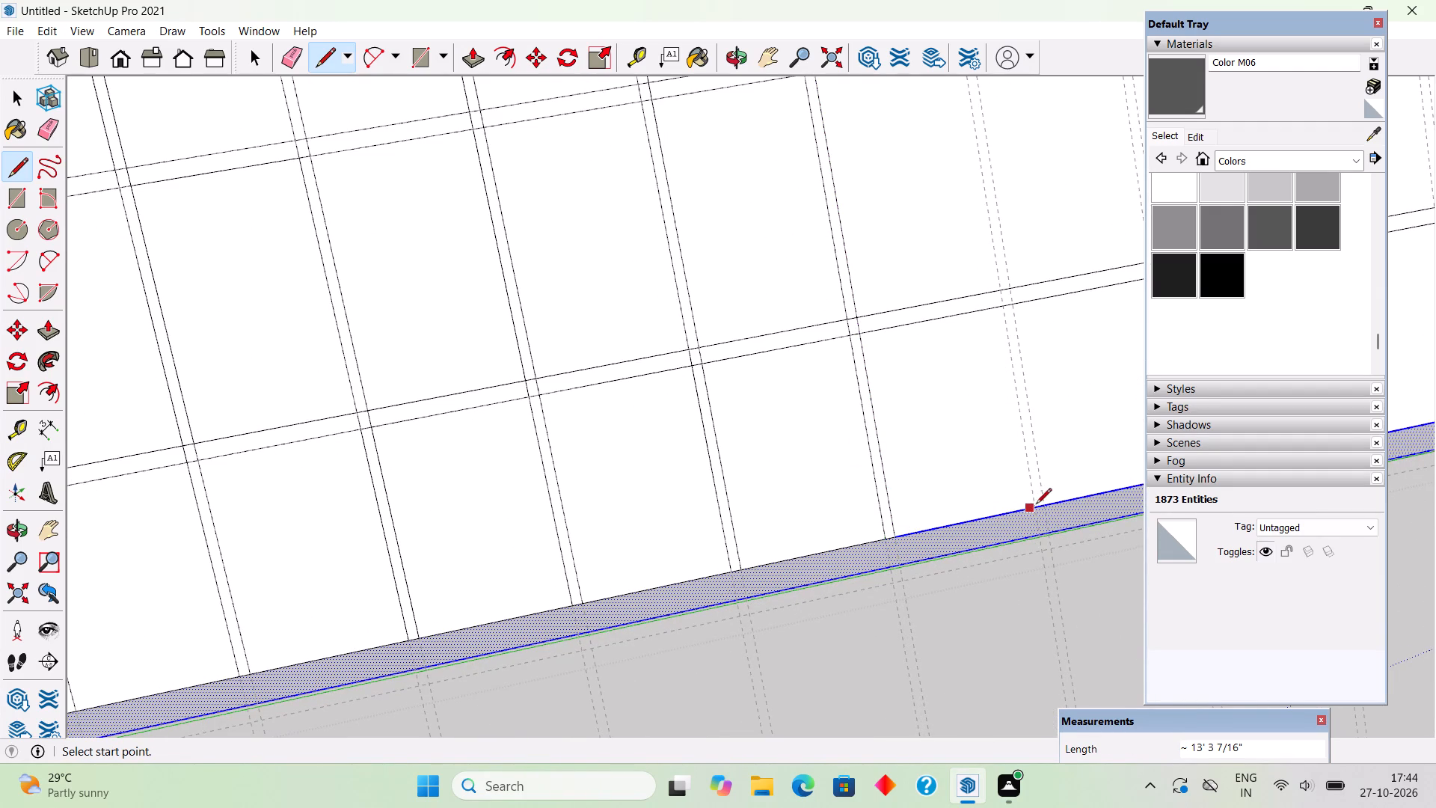
Draw a line about 13' 3 7/16" long from eave to ridge along the eleventh downslope pair's first guide.
{"action": "left_click", "coordinate": [1036, 505]}
{"action": "scroll", "coordinate": [1005, 532], "scroll_direction": "down", "scroll_amount": 20}
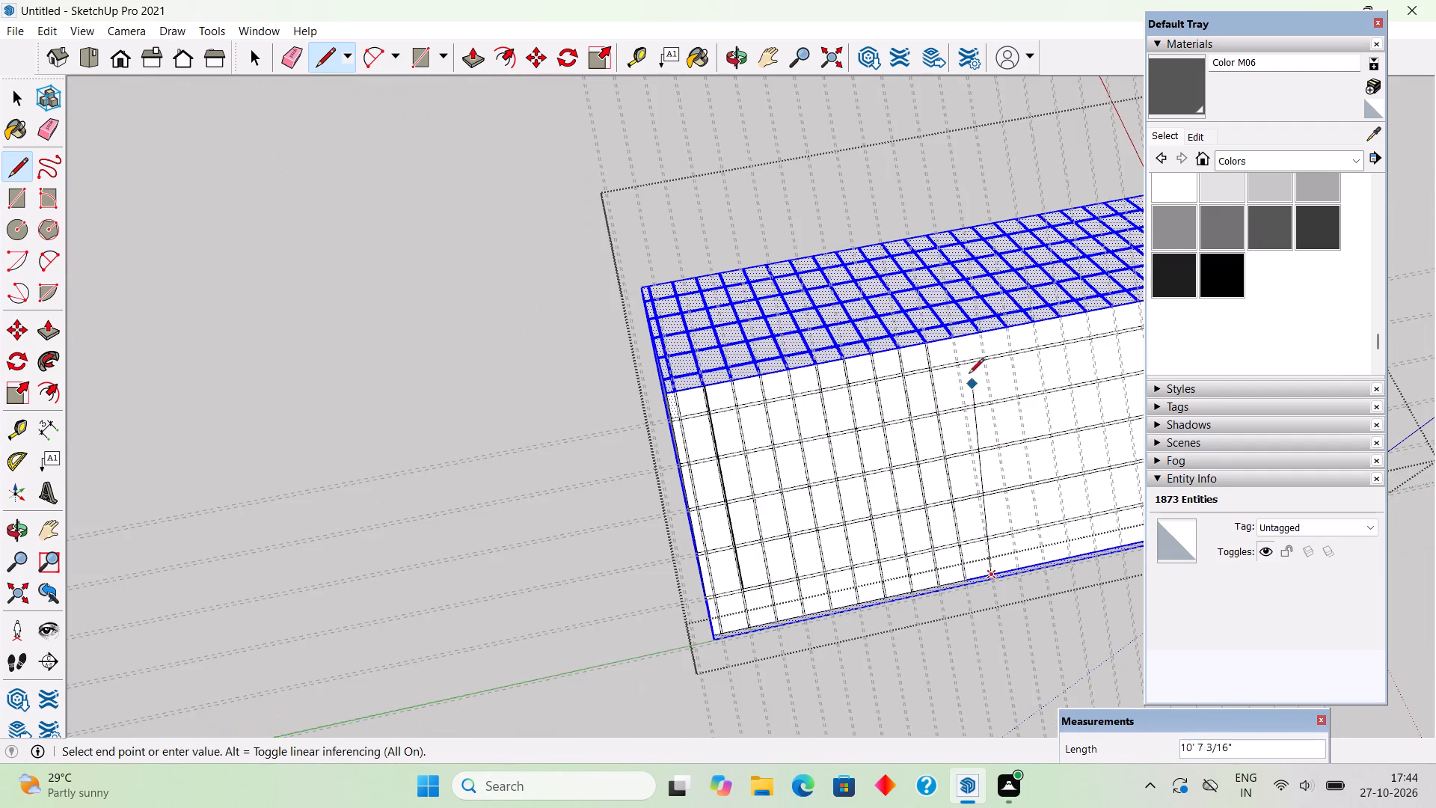
{"action": "scroll", "coordinate": [966, 364], "scroll_direction": "up", "scroll_amount": 14}
{"action": "scroll", "coordinate": [927, 306], "scroll_direction": "up", "scroll_amount": 4}
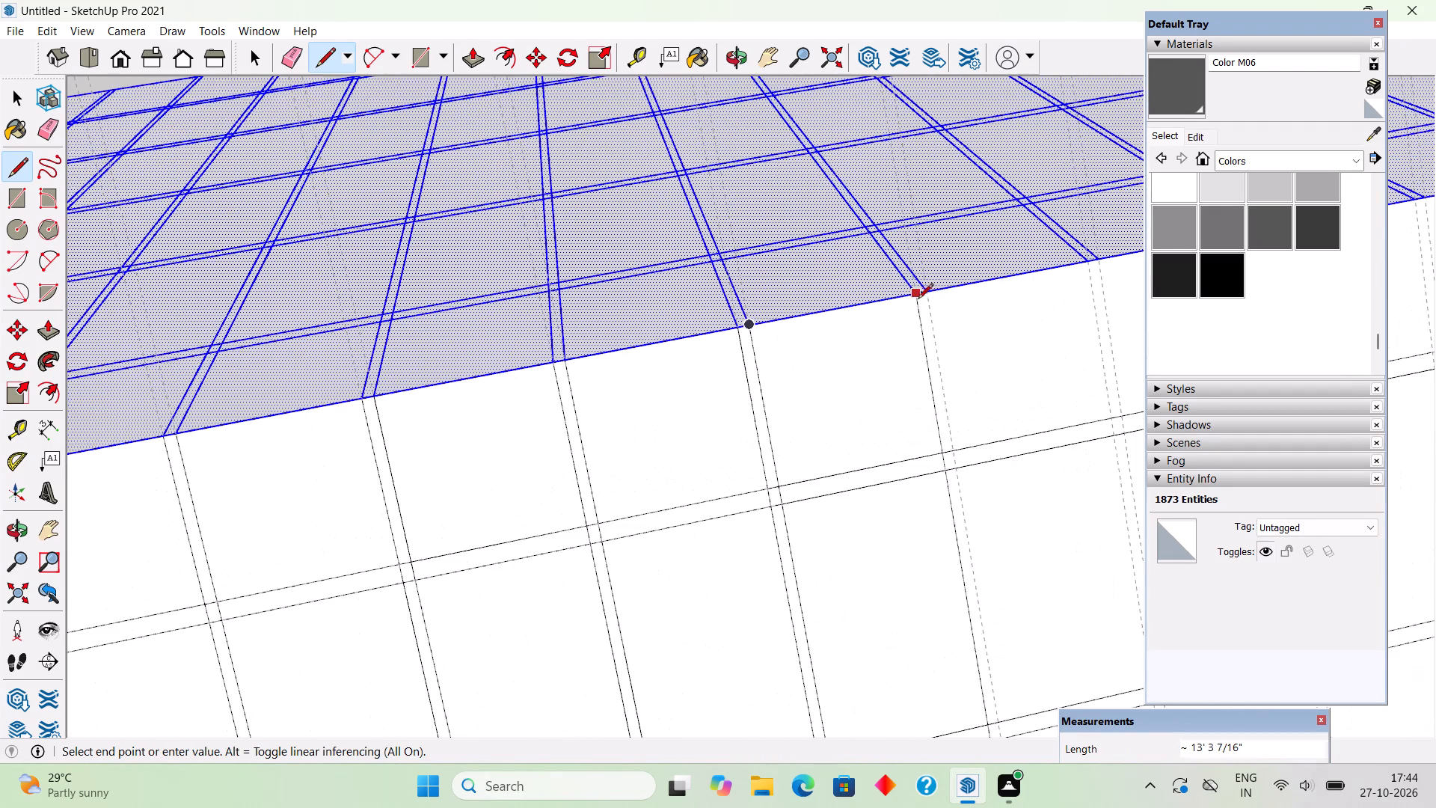
{"action": "left_click", "coordinate": [915, 291]}
Draw the eleventh downslope pair's second line, about 13' 3 7/16" long, along its guide from the ridge to the eave.
{"action": "left_click", "coordinate": [932, 300]}
{"action": "scroll", "coordinate": [935, 315], "scroll_direction": "down", "scroll_amount": 2}
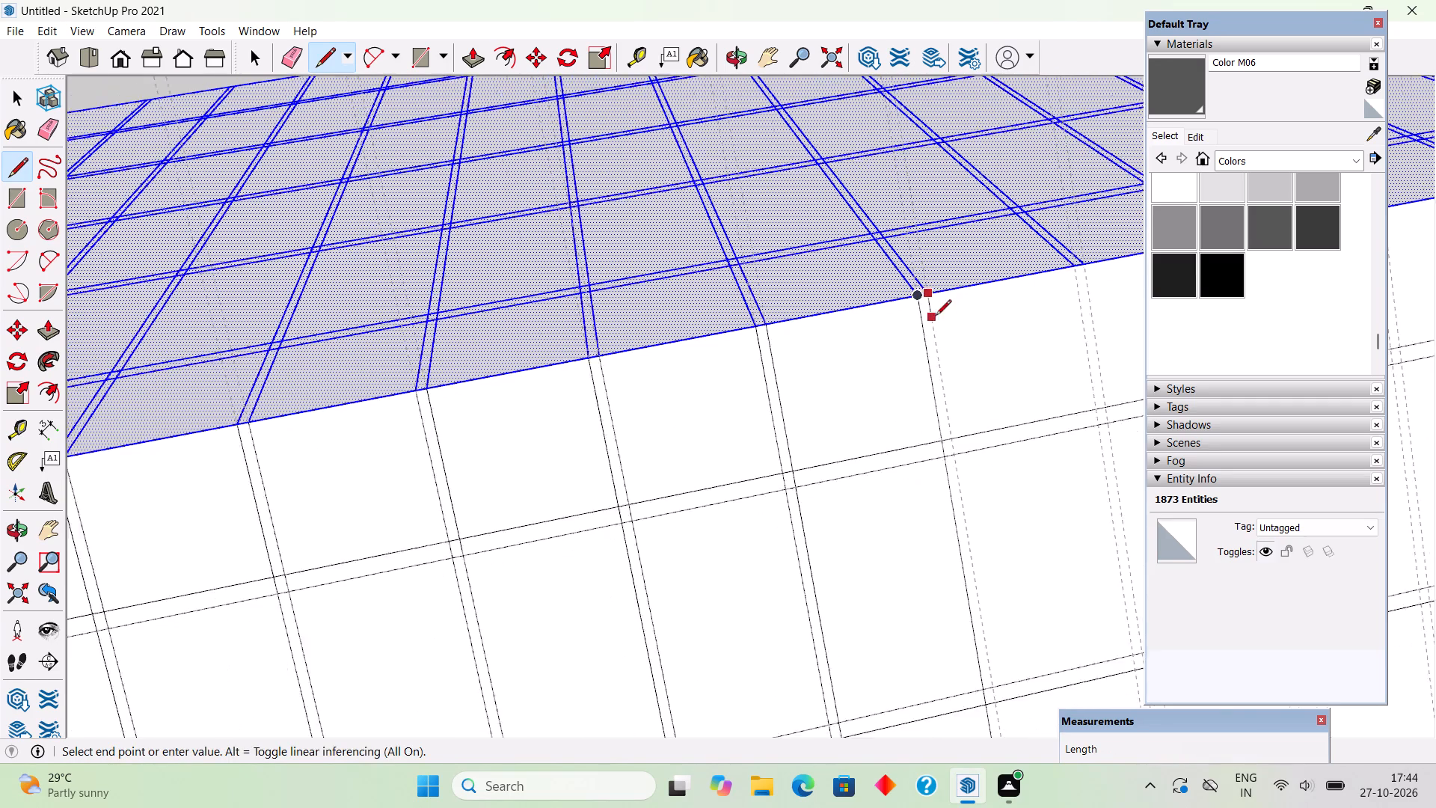
{"action": "scroll", "coordinate": [936, 316], "scroll_direction": "down", "scroll_amount": 18}
{"action": "scroll", "coordinate": [988, 542], "scroll_direction": "down", "scroll_amount": 4}
{"action": "scroll", "coordinate": [1013, 640], "scroll_direction": "up", "scroll_amount": 4}
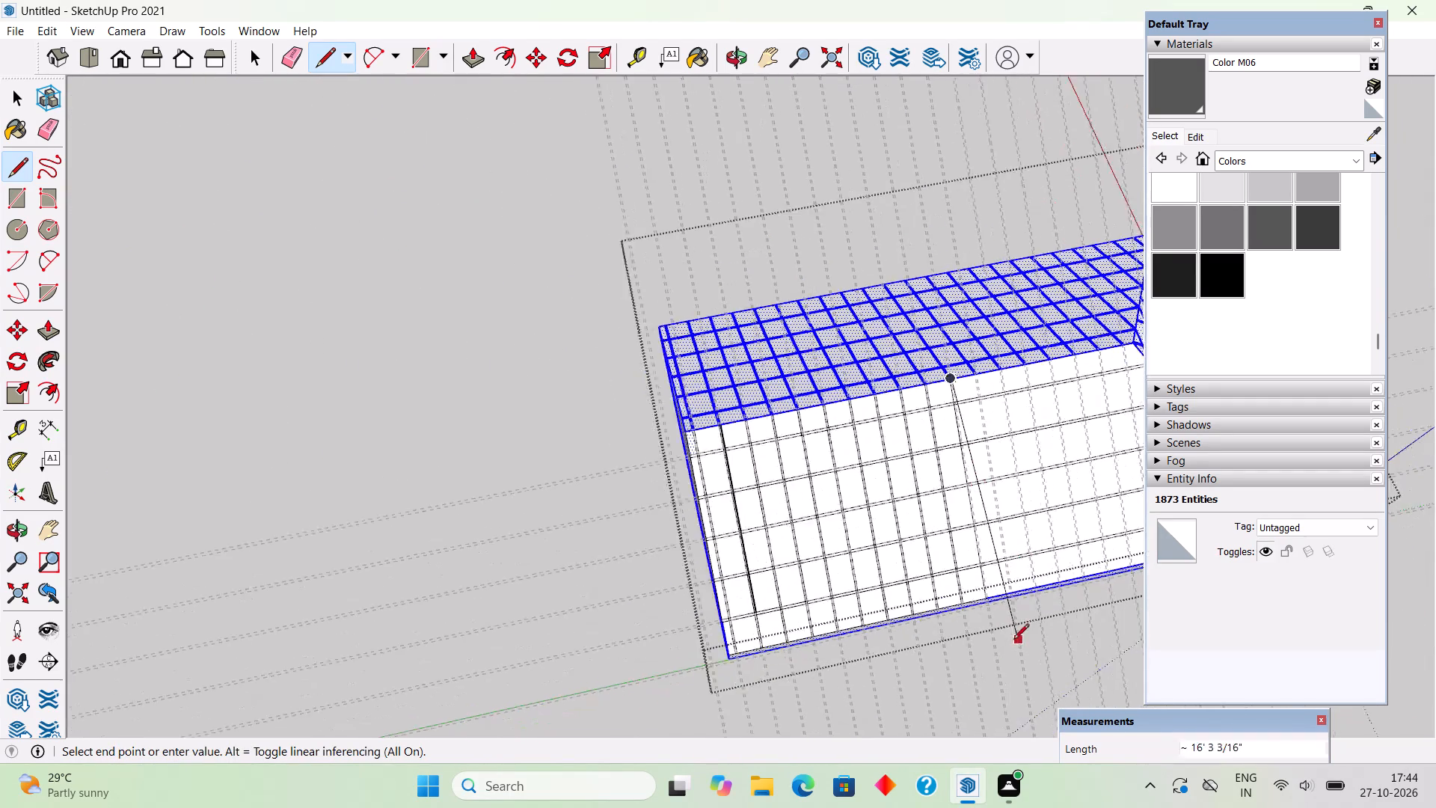
{"action": "scroll", "coordinate": [1013, 640], "scroll_direction": "up", "scroll_amount": 18}
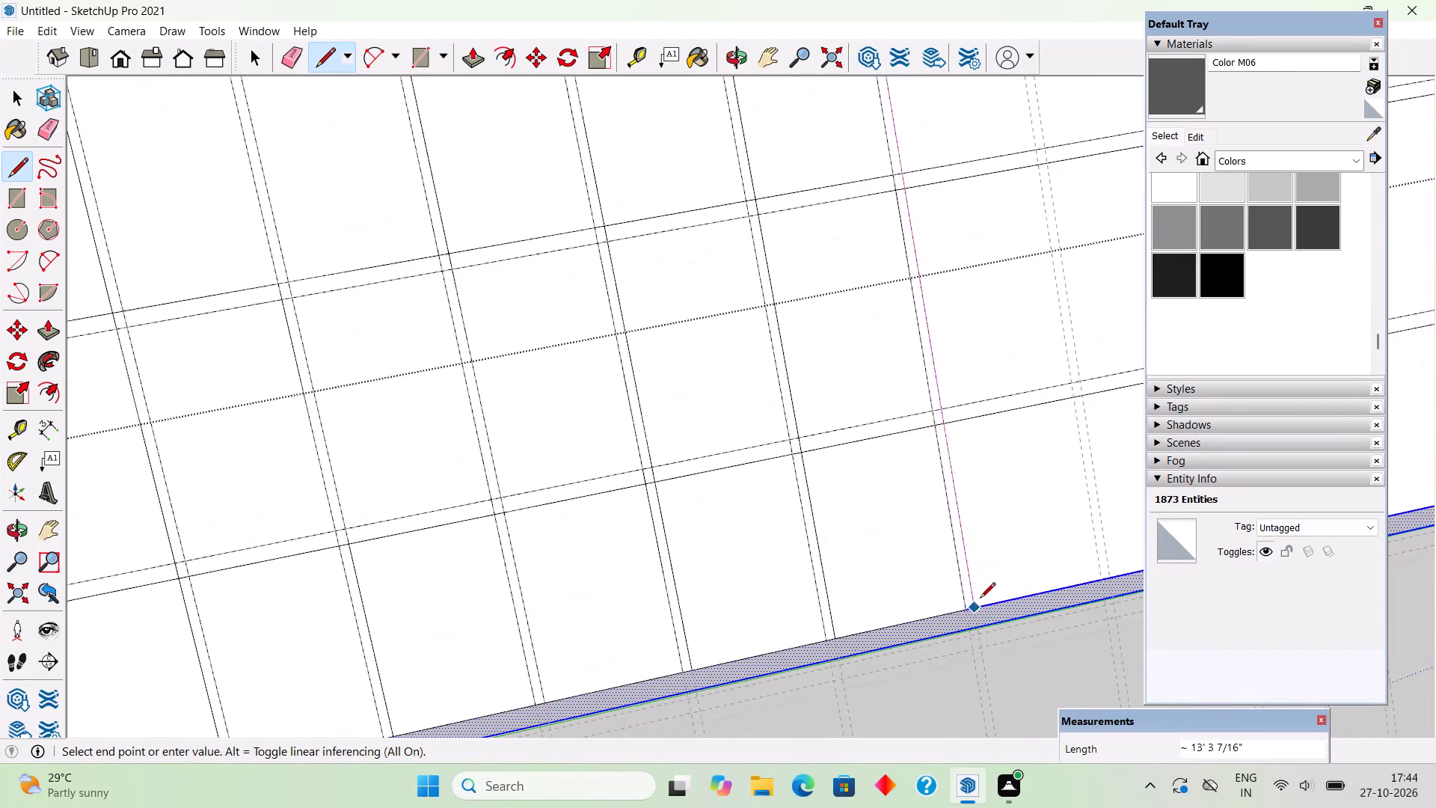
{"action": "left_click", "coordinate": [980, 599]}
Draw a line about 13' 3 7/16" long from eave to ridge along the twelfth downslope pair's first guide.
{"action": "left_click", "coordinate": [1100, 584]}
{"action": "scroll", "coordinate": [965, 601], "scroll_direction": "down", "scroll_amount": 2}
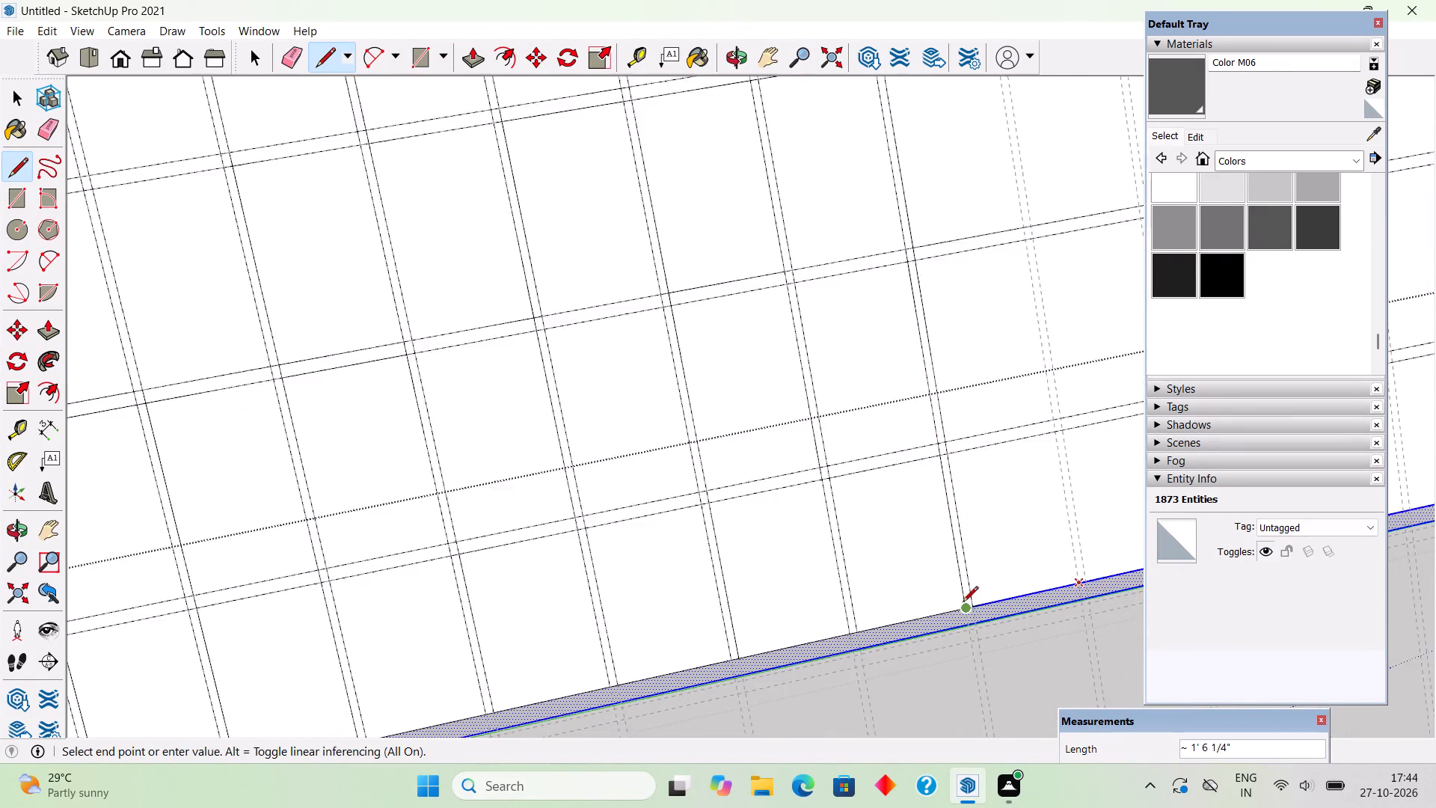
{"action": "scroll", "coordinate": [963, 603], "scroll_direction": "down", "scroll_amount": 13}
{"action": "scroll", "coordinate": [926, 291], "scroll_direction": "up", "scroll_amount": 7}
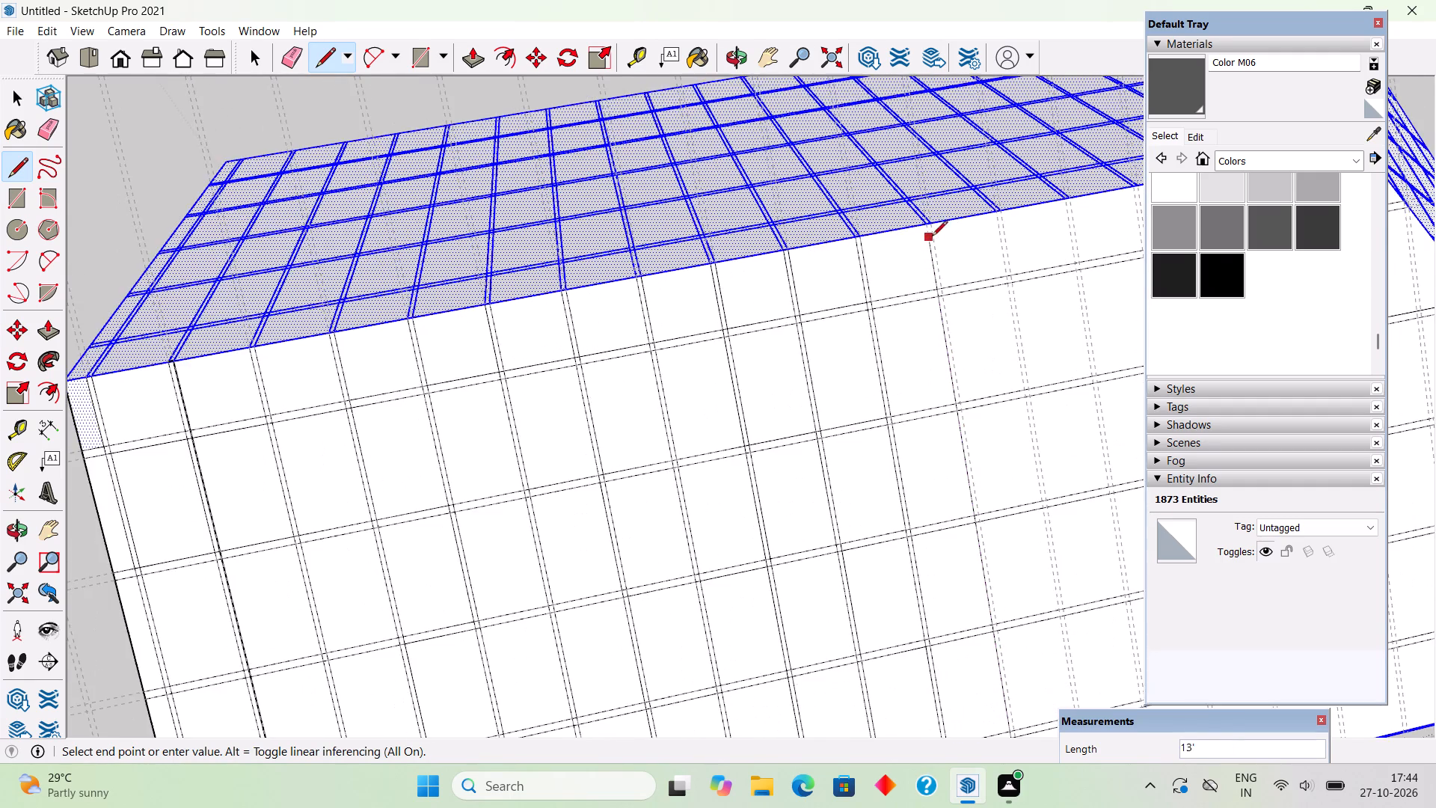
{"action": "scroll", "coordinate": [932, 237], "scroll_direction": "up", "scroll_amount": 5}
{"action": "left_click", "coordinate": [923, 217]}
Draw the twelfth downslope pair's second line, about 13' 3 7/16" long, along its guide from the ridge to the eave.
{"action": "left_click", "coordinate": [936, 208]}
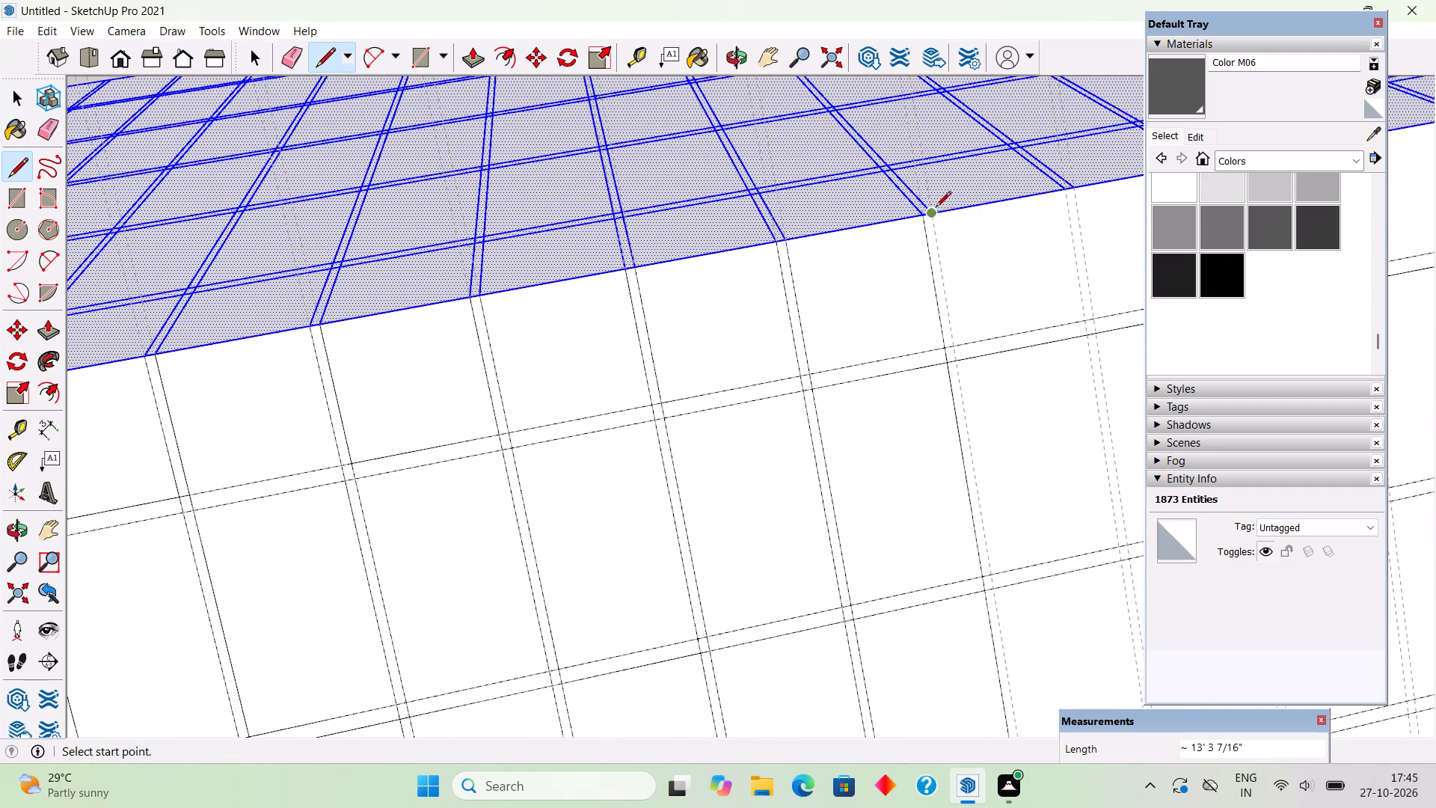
{"action": "scroll", "coordinate": [939, 243], "scroll_direction": "down", "scroll_amount": 19}
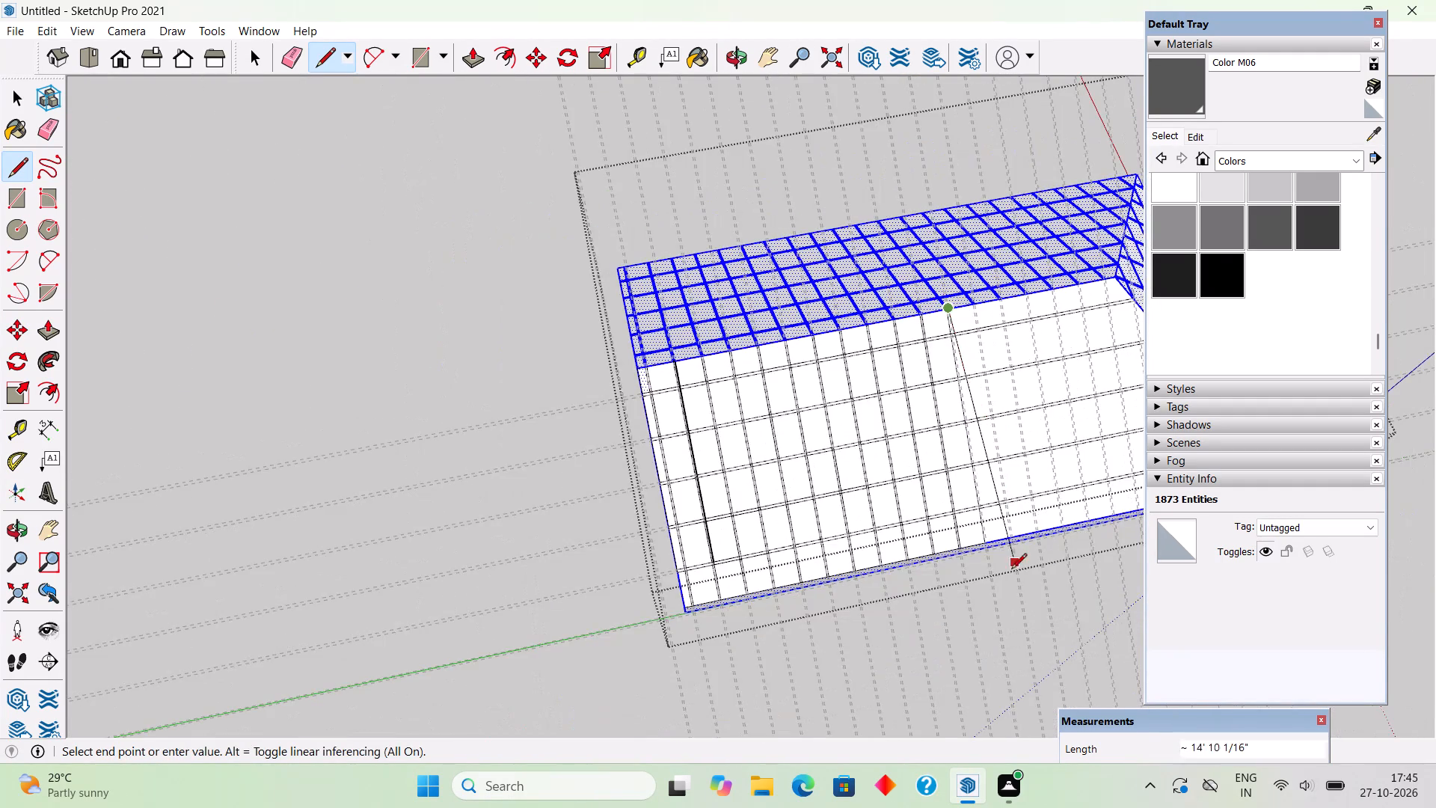
{"action": "scroll", "coordinate": [1011, 570], "scroll_direction": "up", "scroll_amount": 17}
{"action": "scroll", "coordinate": [974, 515], "scroll_direction": "up", "scroll_amount": 5}
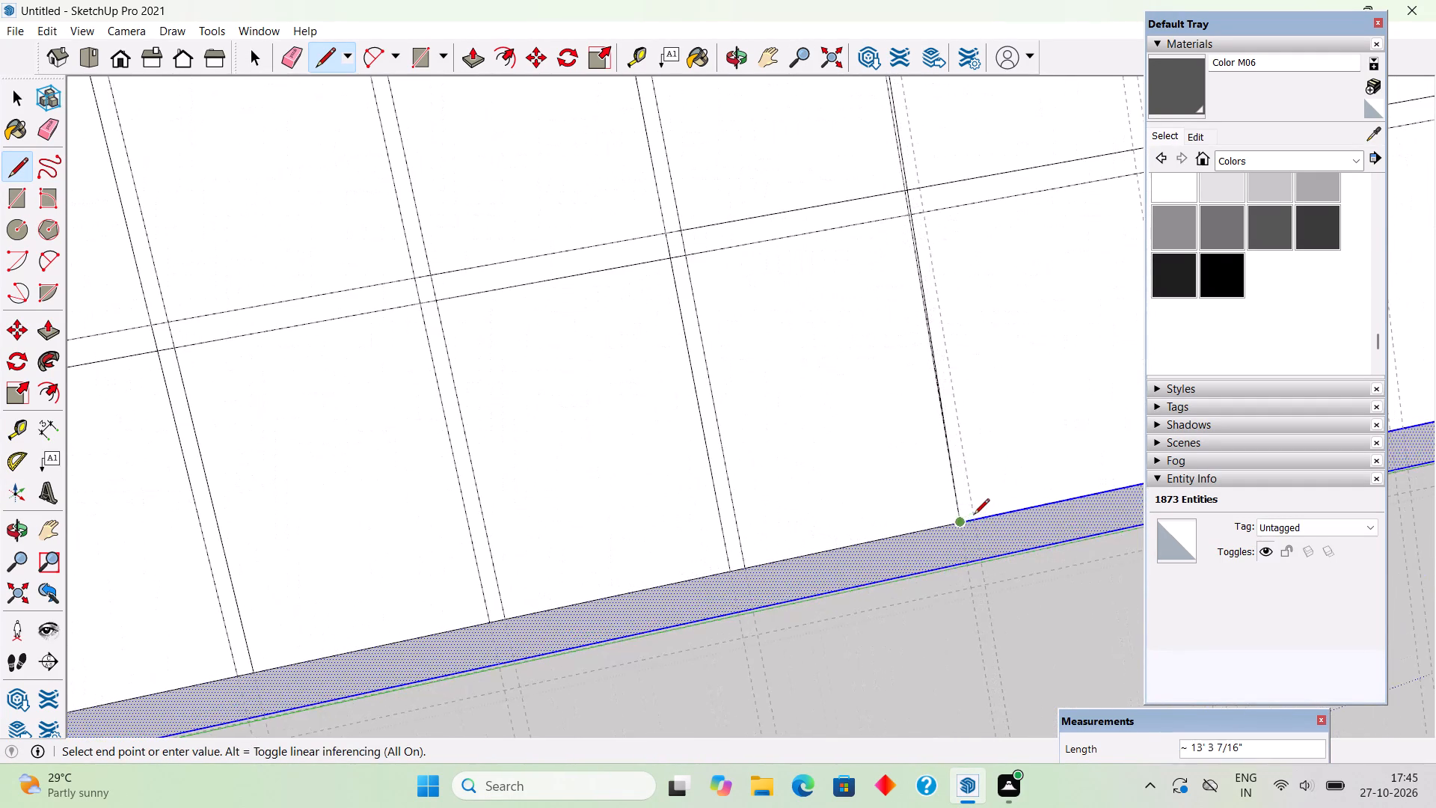
{"action": "left_click", "coordinate": [981, 522]}
Draw a line about 13' 3 7/16" long from eave to ridge along the thirteenth downslope pair's first guide.
{"action": "scroll", "coordinate": [776, 553], "scroll_direction": "down", "scroll_amount": 11}
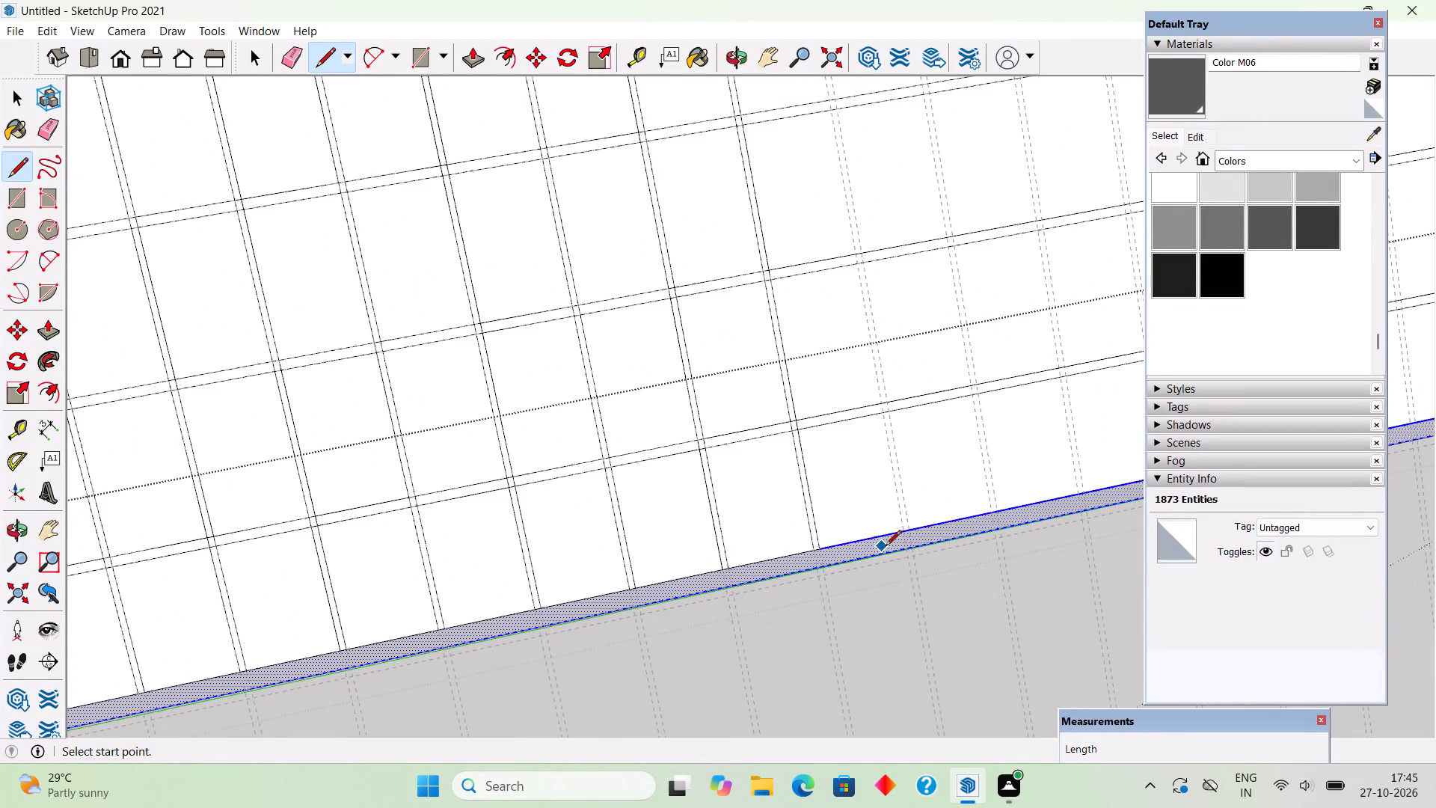
{"action": "left_click", "coordinate": [904, 533]}
{"action": "scroll", "coordinate": [888, 512], "scroll_direction": "down", "scroll_amount": 12}
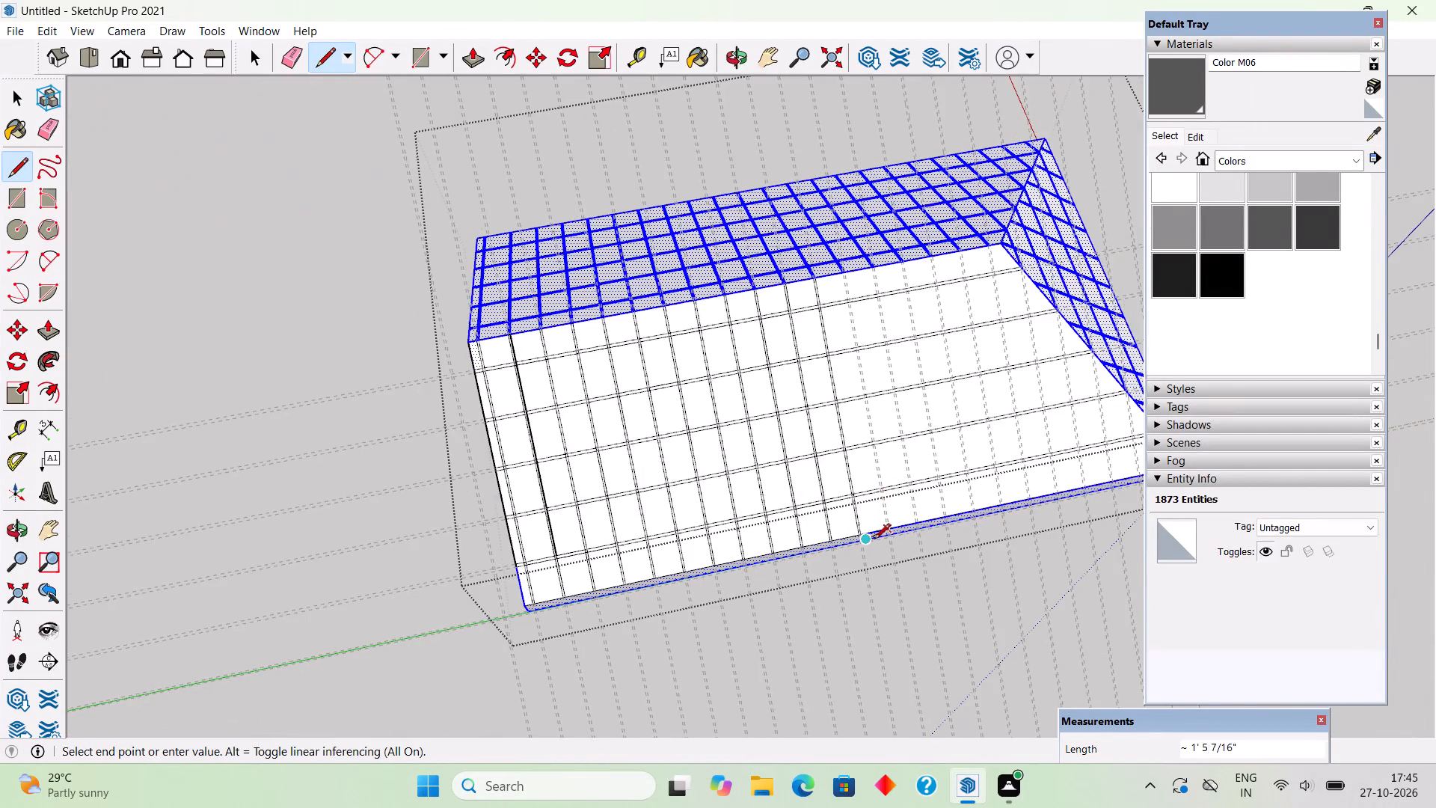
{"action": "scroll", "coordinate": [844, 287], "scroll_direction": "up", "scroll_amount": 13}
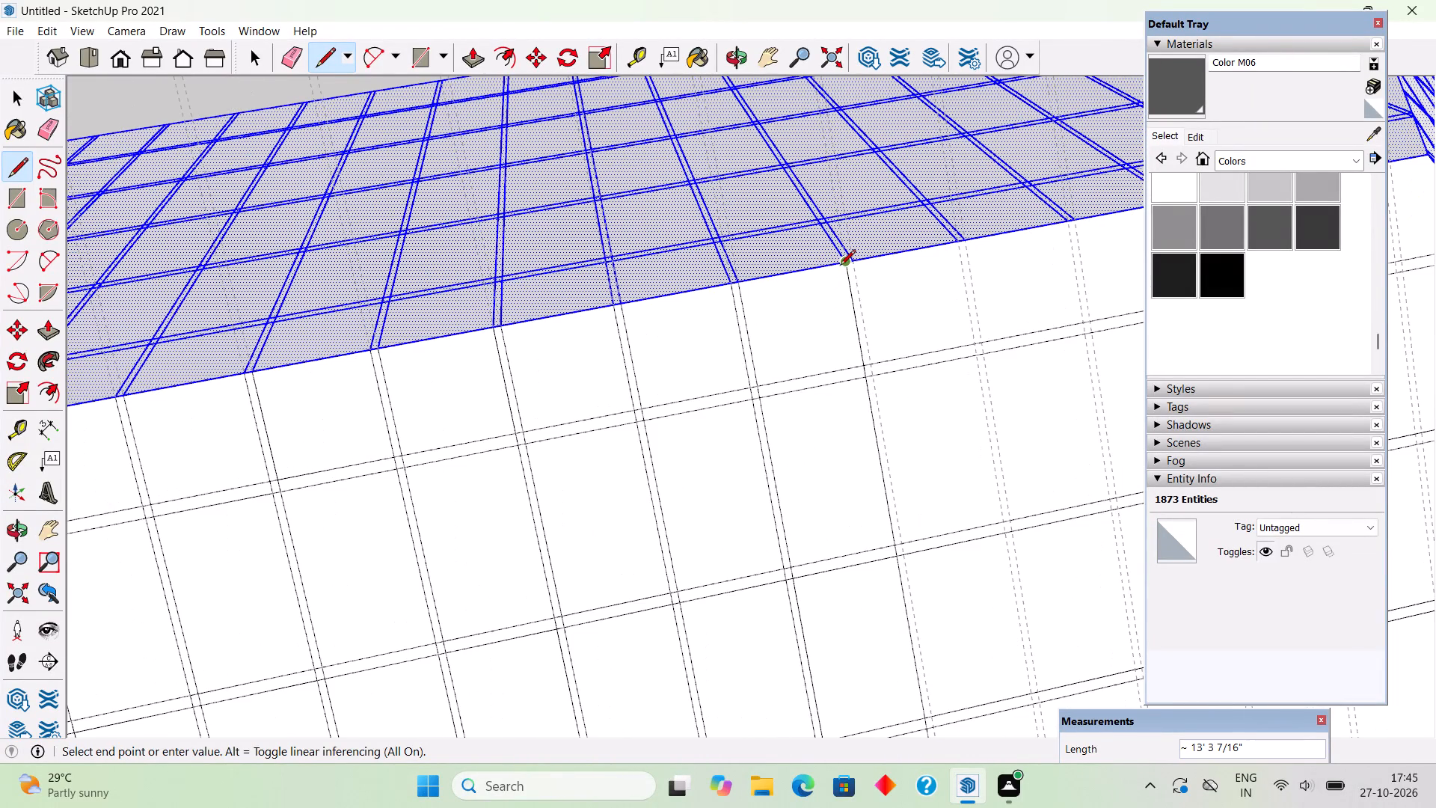
{"action": "left_click", "coordinate": [840, 266]}
Draw the thirteenth downslope pair's second line, about 13' 3 7/16" long, along its guide from the ridge to the eave.
{"action": "left_click", "coordinate": [856, 263]}
{"action": "scroll", "coordinate": [863, 318], "scroll_direction": "down", "scroll_amount": 4}
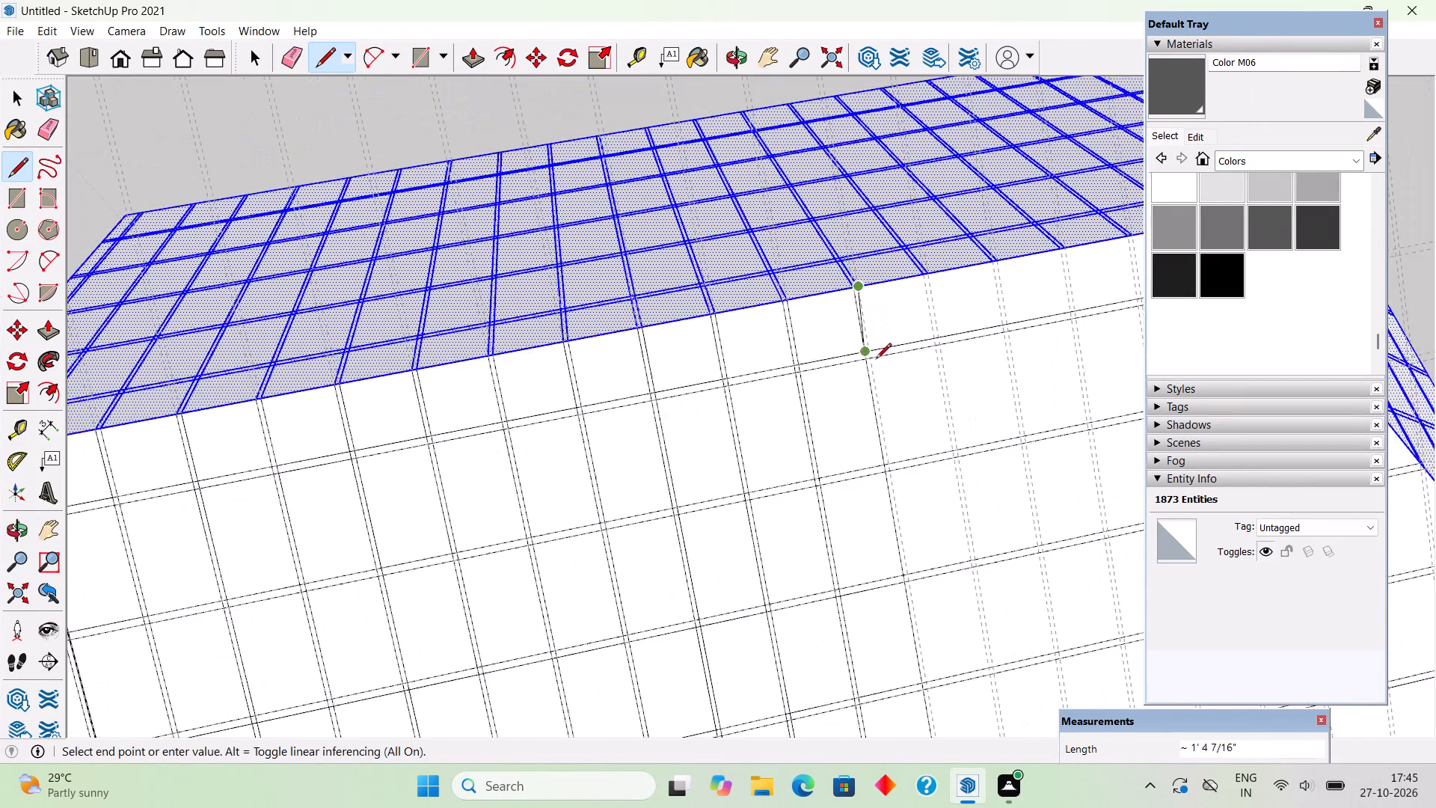
{"action": "scroll", "coordinate": [876, 360], "scroll_direction": "down", "scroll_amount": 9}
{"action": "scroll", "coordinate": [939, 626], "scroll_direction": "up", "scroll_amount": 11}
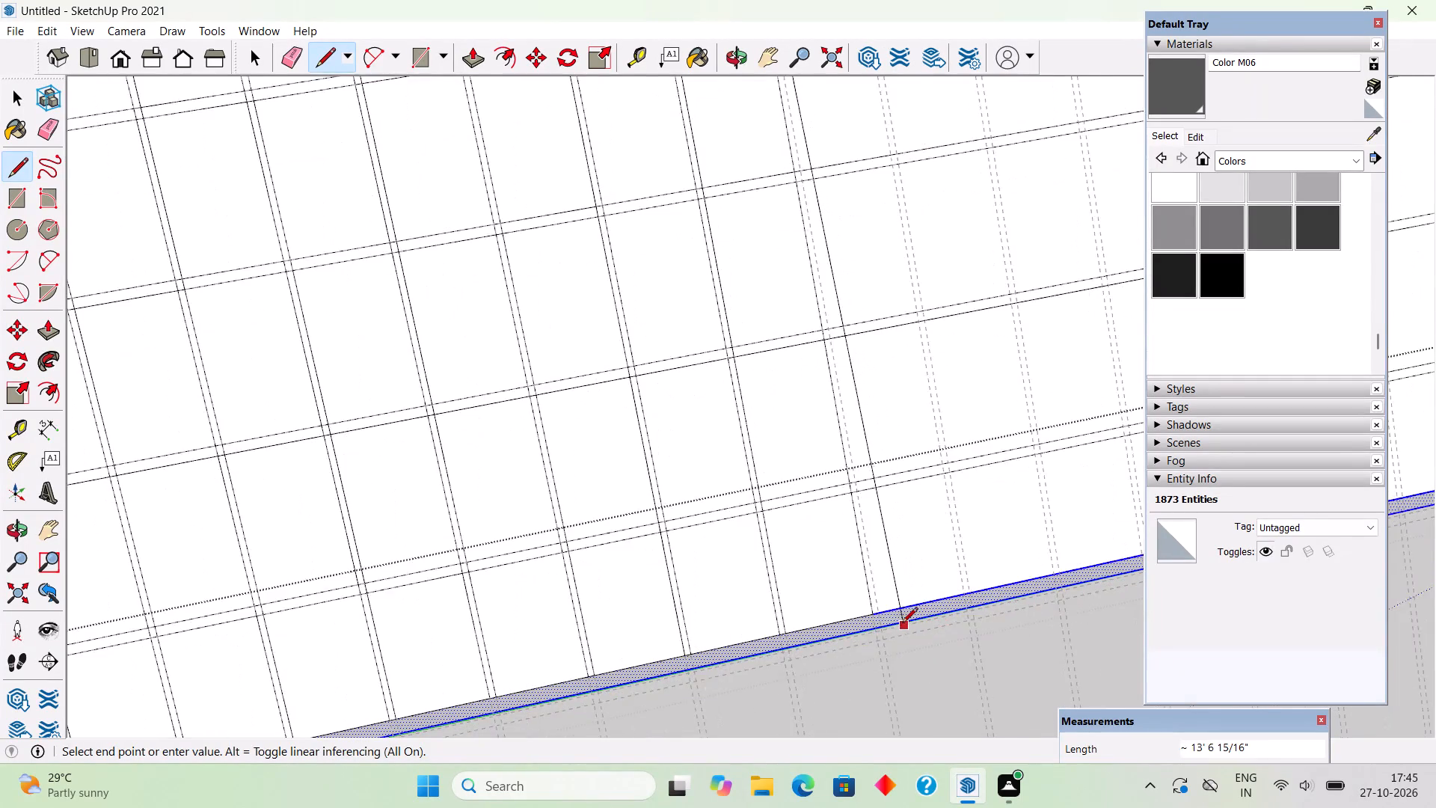
{"action": "scroll", "coordinate": [902, 624], "scroll_direction": "up", "scroll_amount": 8}
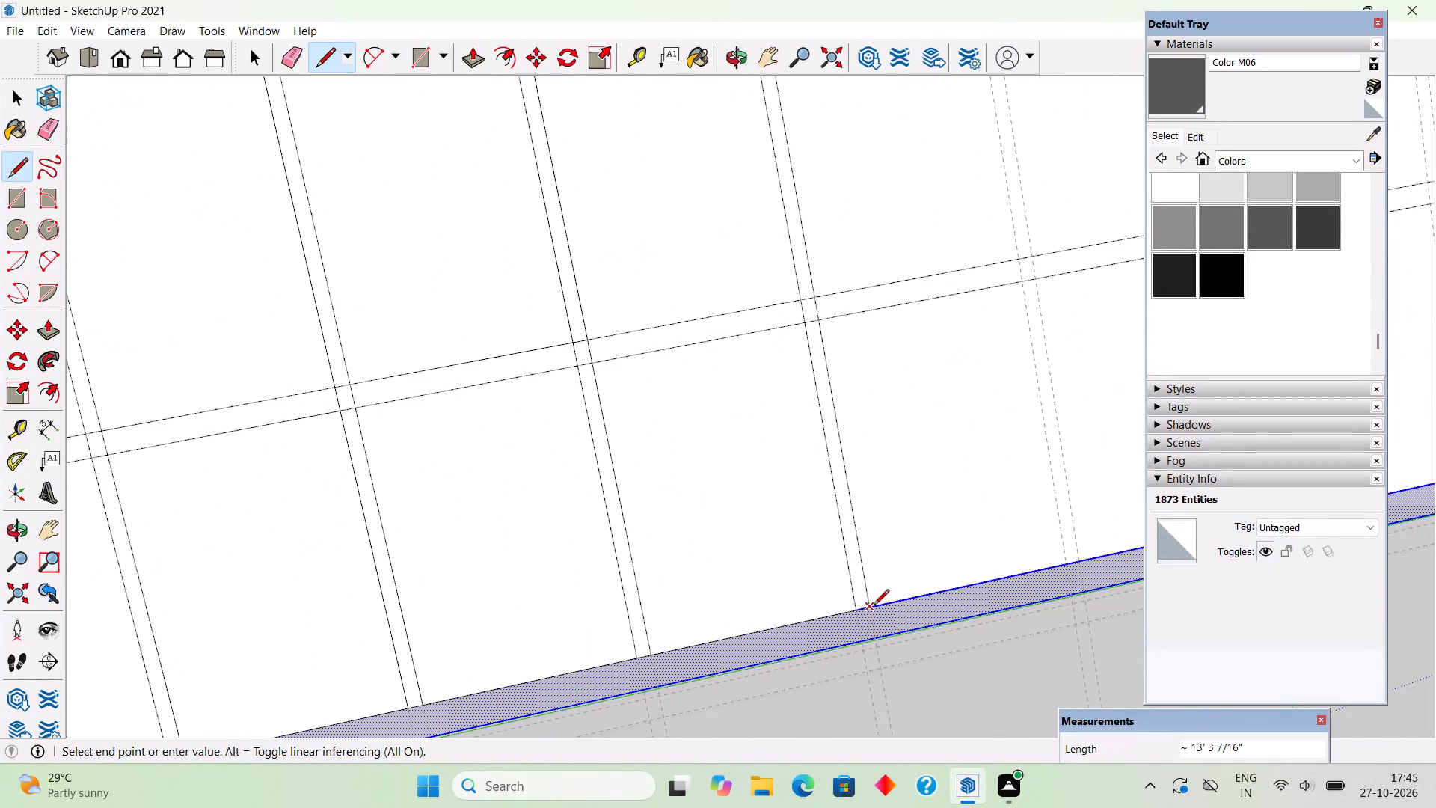
{"action": "left_click", "coordinate": [874, 606]}
Draw a line from the eave to the ridge along the fourteenth downslope pair's first guide.
{"action": "scroll", "coordinate": [785, 630], "scroll_direction": "down", "scroll_amount": 4}
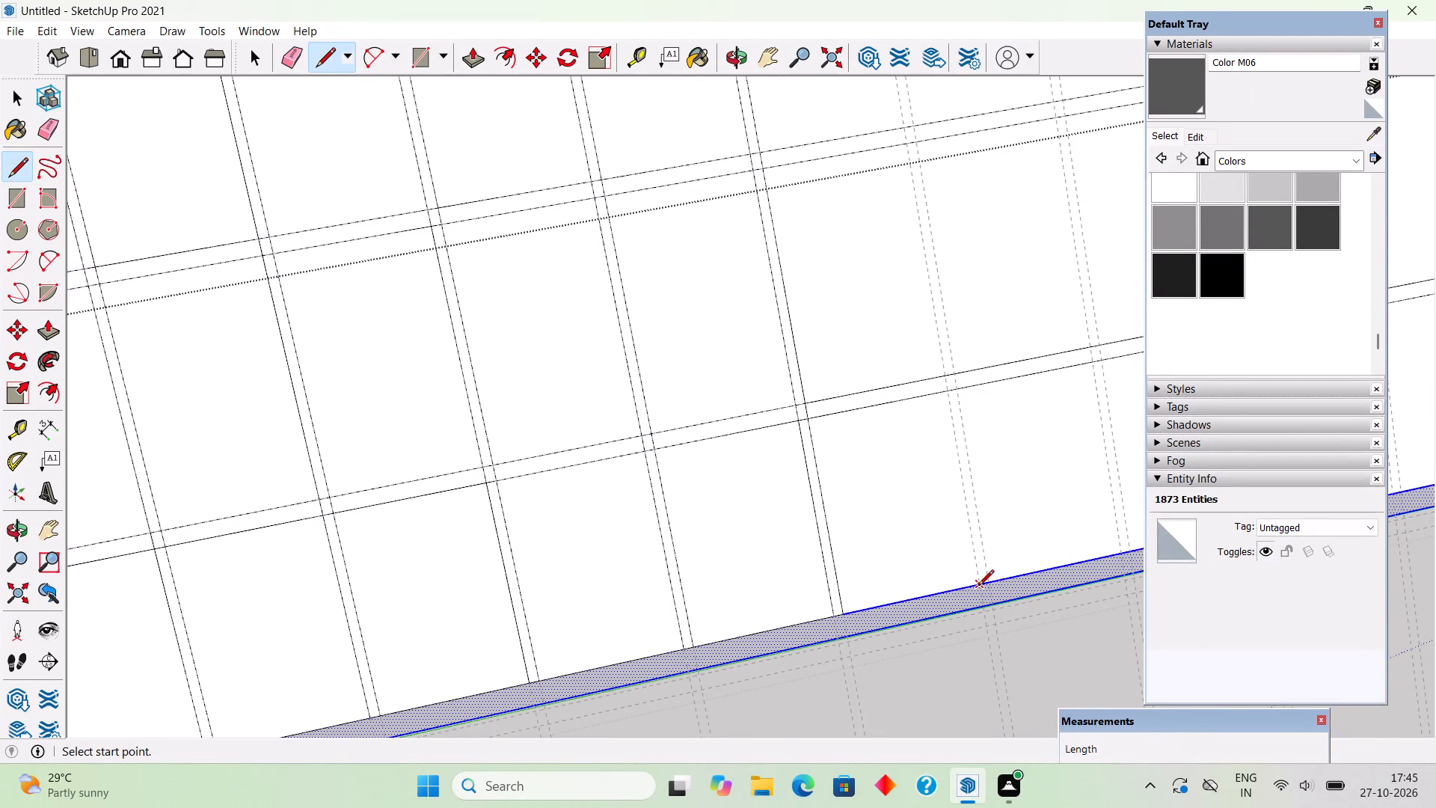
{"action": "left_click", "coordinate": [978, 587]}
{"action": "scroll", "coordinate": [967, 587], "scroll_direction": "down", "scroll_amount": 12}
{"action": "scroll", "coordinate": [892, 178], "scroll_direction": "up", "scroll_amount": 4}
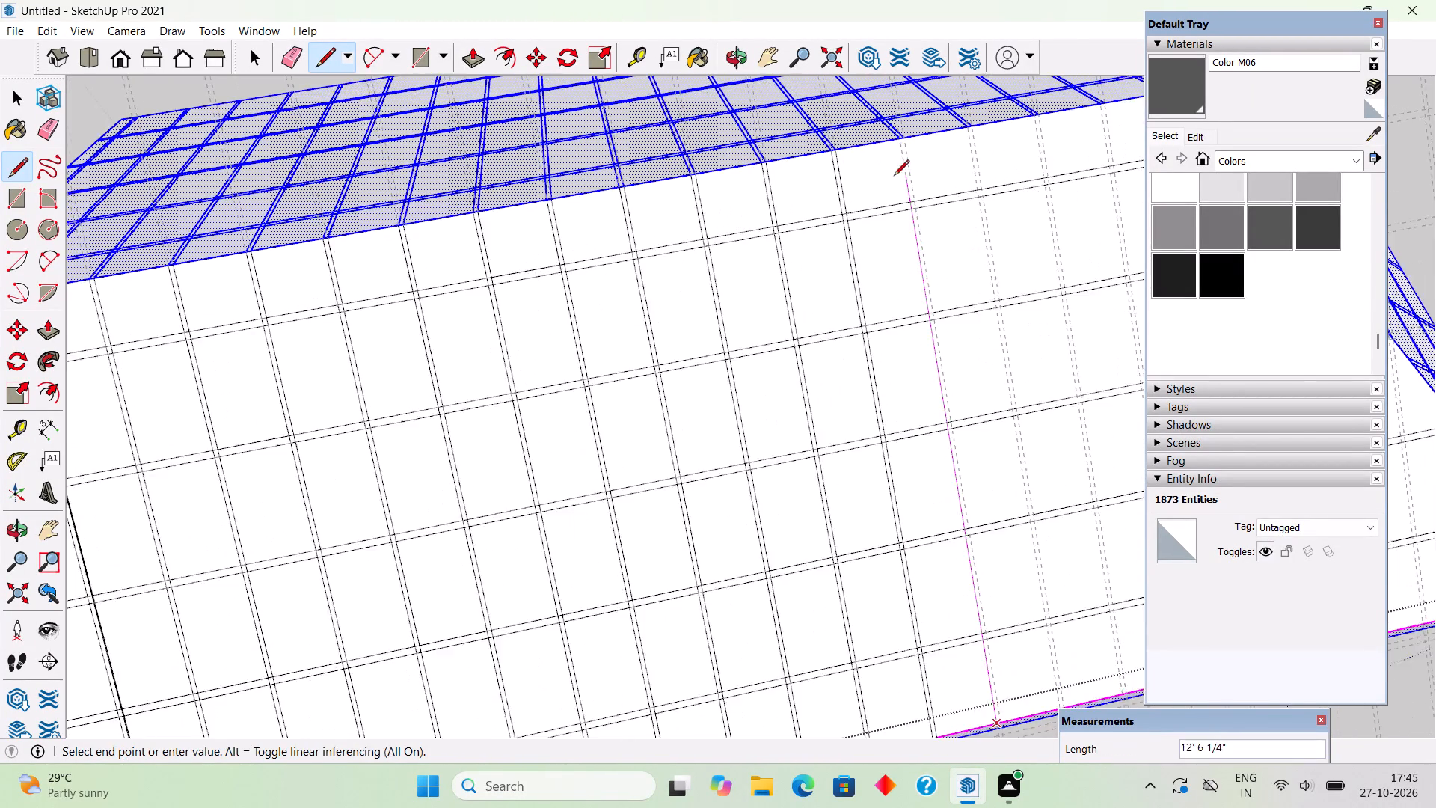
{"action": "left_click", "coordinate": [897, 127]}
Draw the fourteenth downslope pair's second line, about 13' 3 7/16" long, along its guide from the ridge to the eave.
{"action": "scroll", "coordinate": [908, 137], "scroll_direction": "up", "scroll_amount": 10}
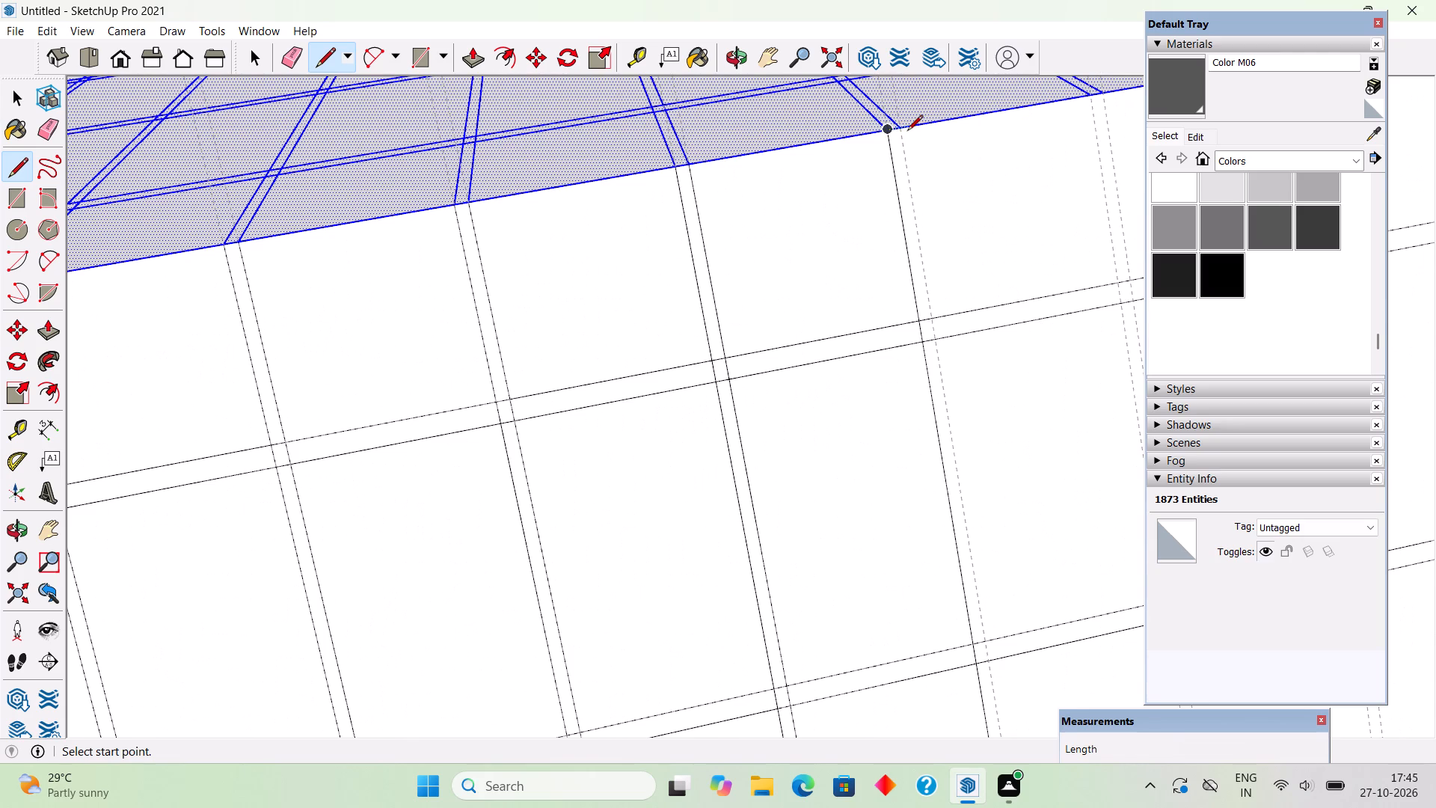
{"action": "left_click", "coordinate": [907, 131]}
{"action": "scroll", "coordinate": [933, 244], "scroll_direction": "down", "scroll_amount": 5}
{"action": "scroll", "coordinate": [940, 316], "scroll_direction": "down", "scroll_amount": 14}
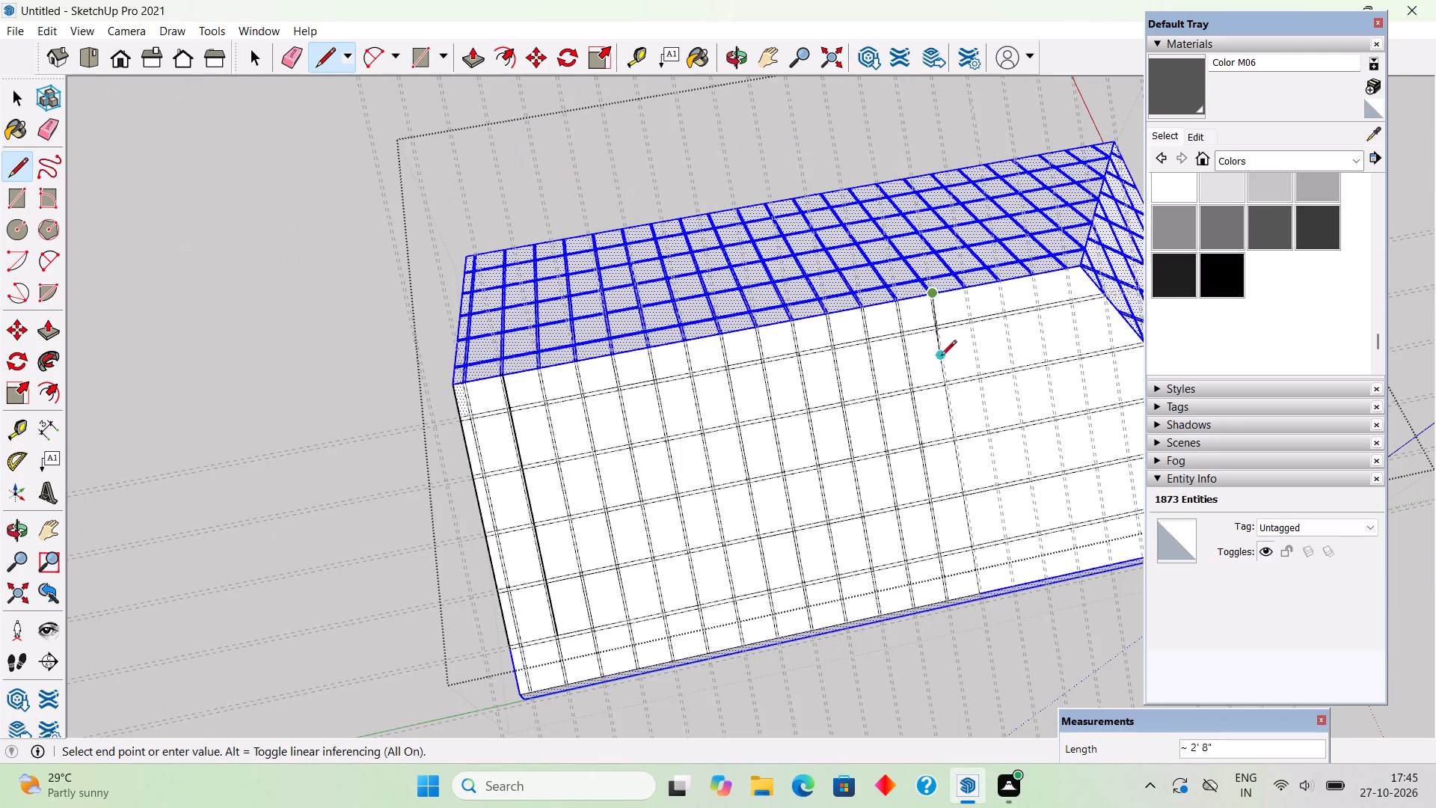
{"action": "scroll", "coordinate": [984, 576], "scroll_direction": "up", "scroll_amount": 15}
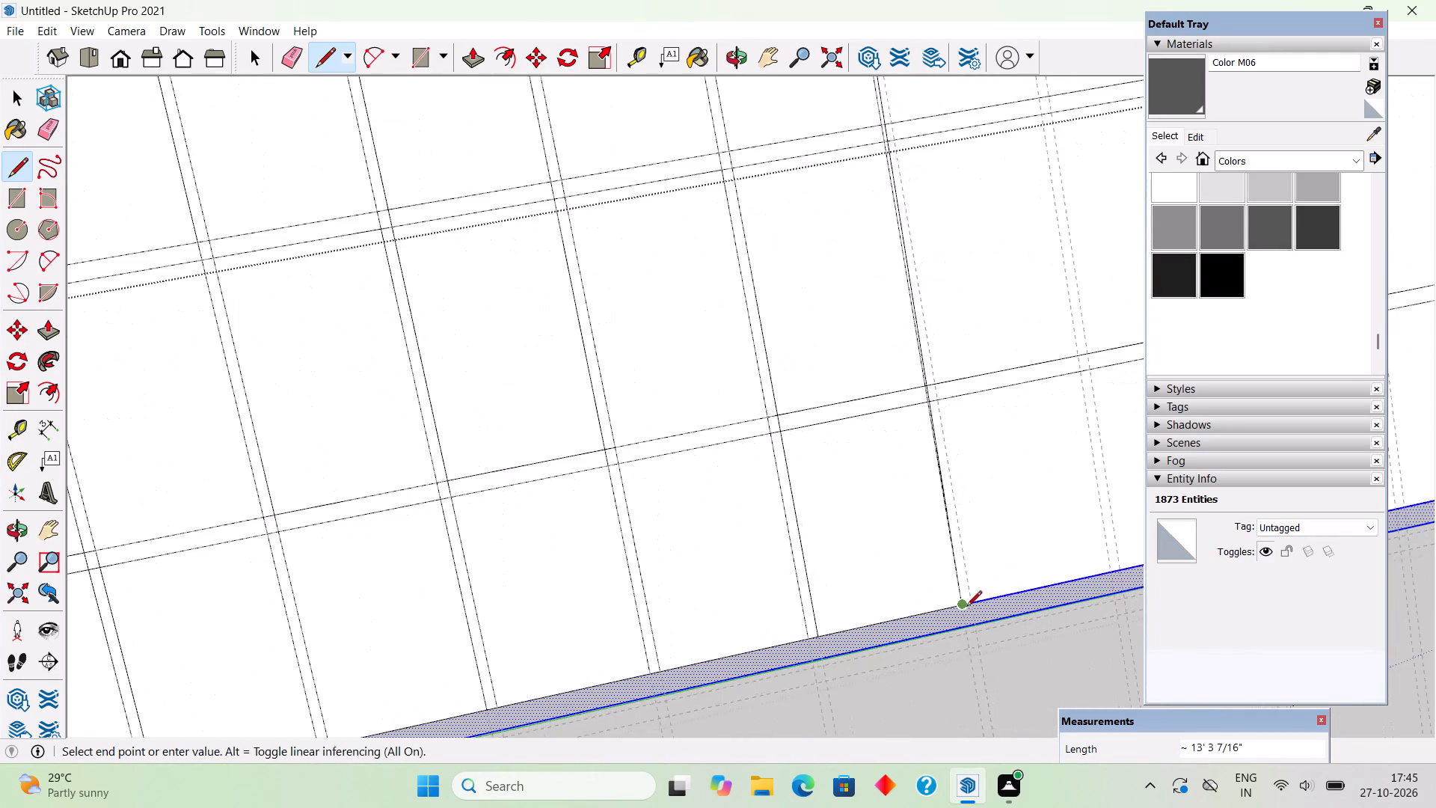
{"action": "left_click", "coordinate": [977, 605]}
{"action": "scroll", "coordinate": [776, 601], "scroll_direction": "down", "scroll_amount": 1}
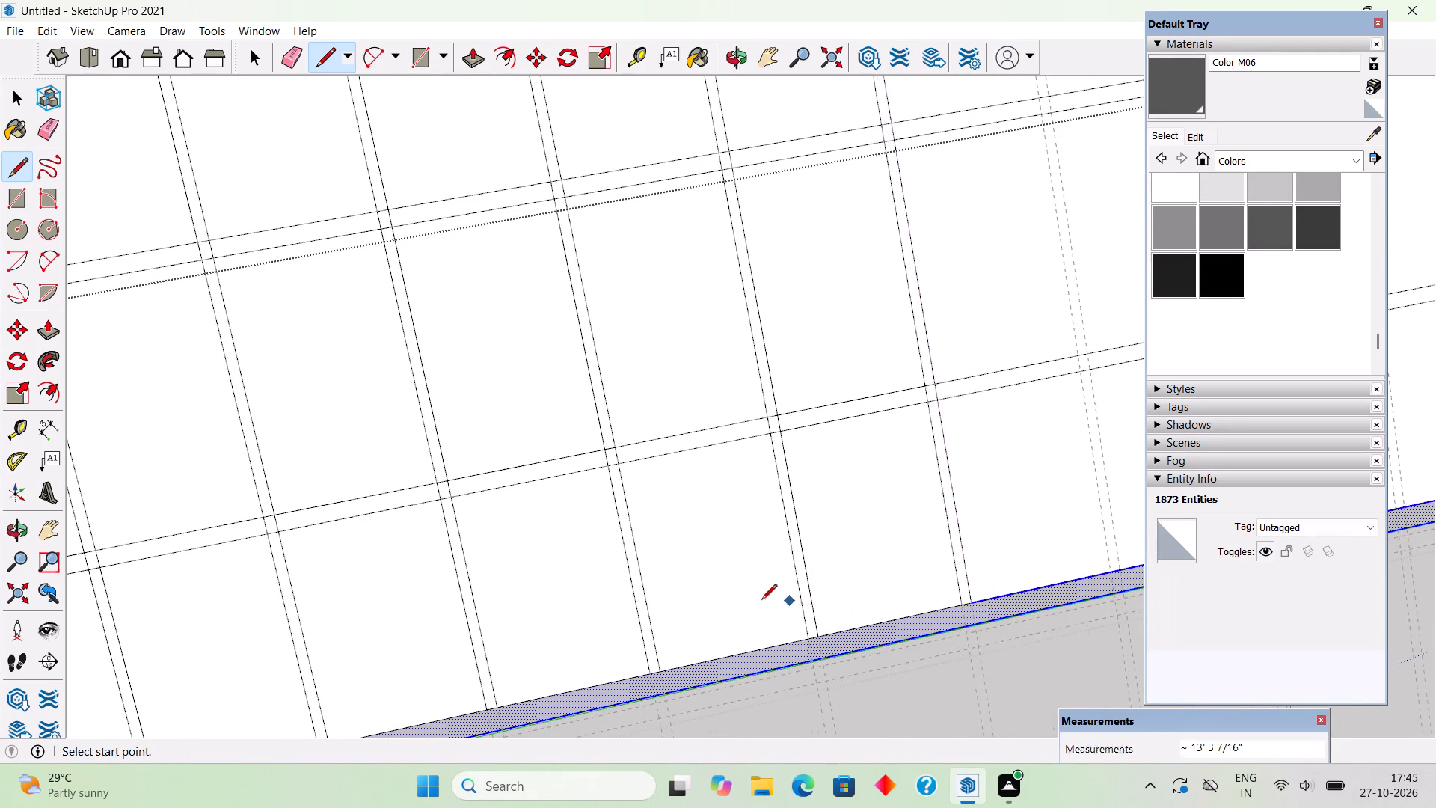
Draw a line about 13' 3 7/16" long from eave to ridge along the fifteenth downslope pair's first guide.
{"action": "scroll", "coordinate": [761, 601], "scroll_direction": "down", "scroll_amount": 15}
{"action": "scroll", "coordinate": [645, 582], "scroll_direction": "down", "scroll_amount": 2}
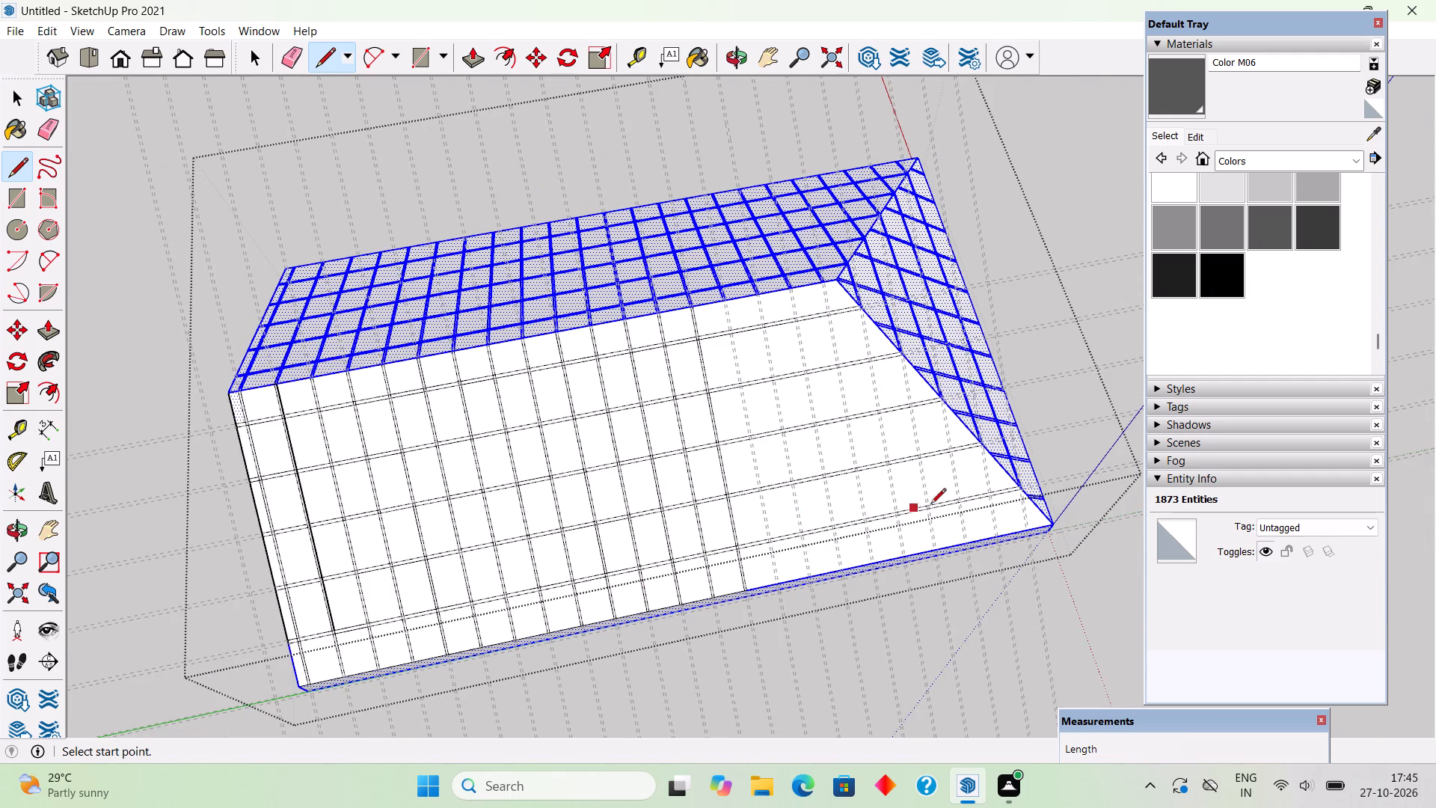
{"action": "middle_click_drag", "start_coordinate": [912, 468], "coordinate": [539, 373]}
{"action": "scroll", "coordinate": [650, 508], "scroll_direction": "up", "scroll_amount": 5}
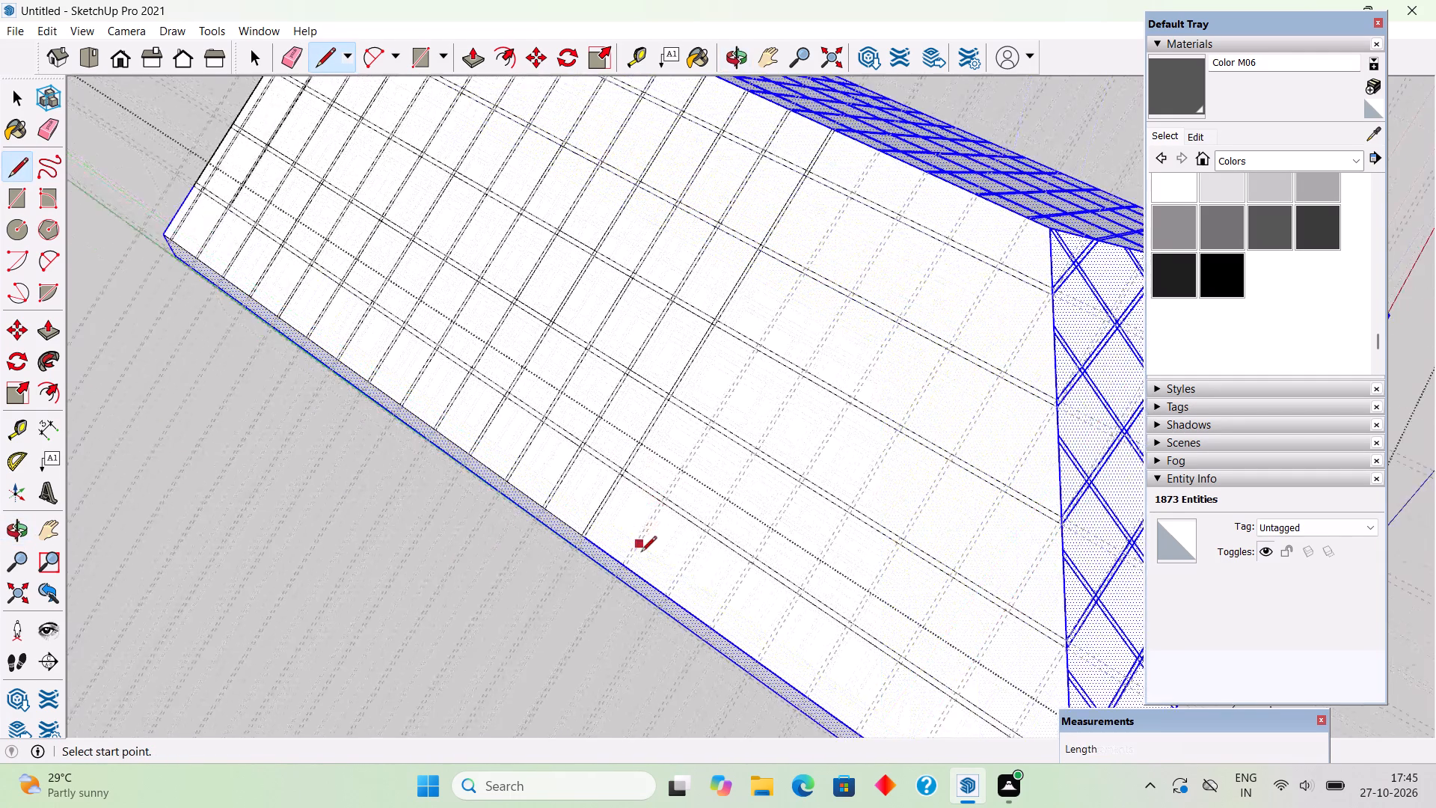
{"action": "scroll", "coordinate": [637, 565], "scroll_direction": "up", "scroll_amount": 7}
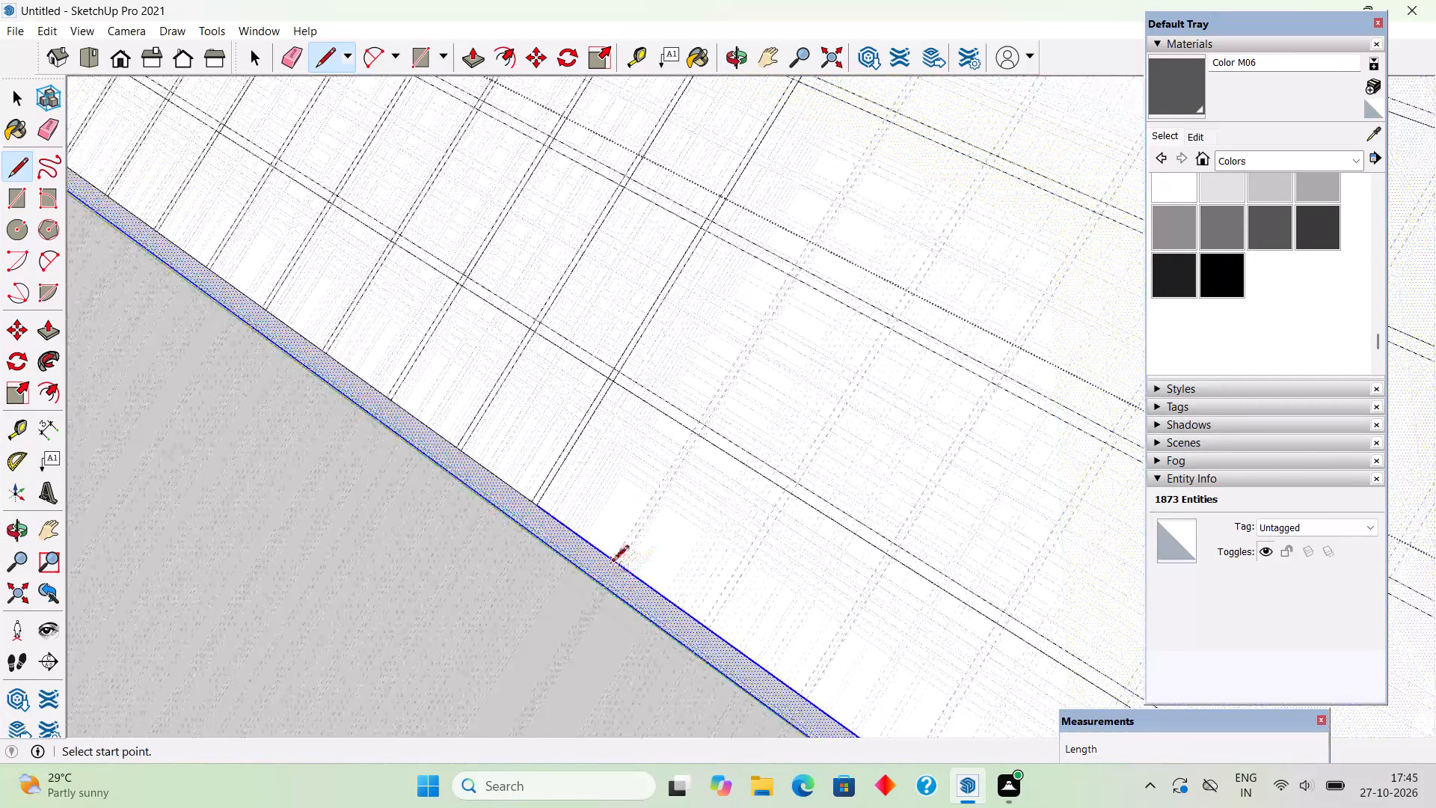
{"action": "left_click", "coordinate": [613, 562]}
{"action": "scroll", "coordinate": [613, 562], "scroll_direction": "down", "scroll_amount": 11}
{"action": "scroll", "coordinate": [789, 271], "scroll_direction": "up", "scroll_amount": 2}
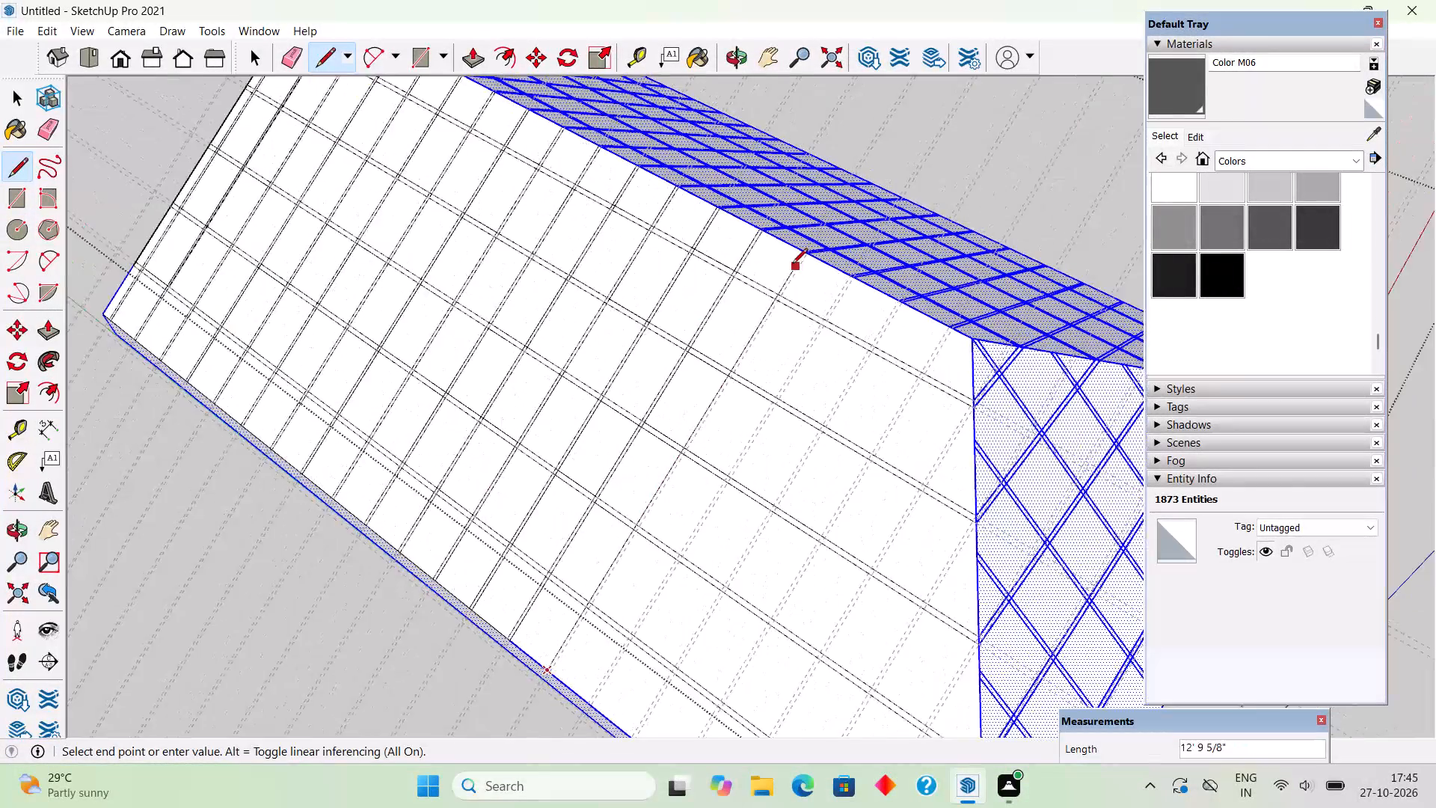
{"action": "scroll", "coordinate": [792, 265], "scroll_direction": "up", "scroll_amount": 10}
{"action": "left_click", "coordinate": [808, 248]}
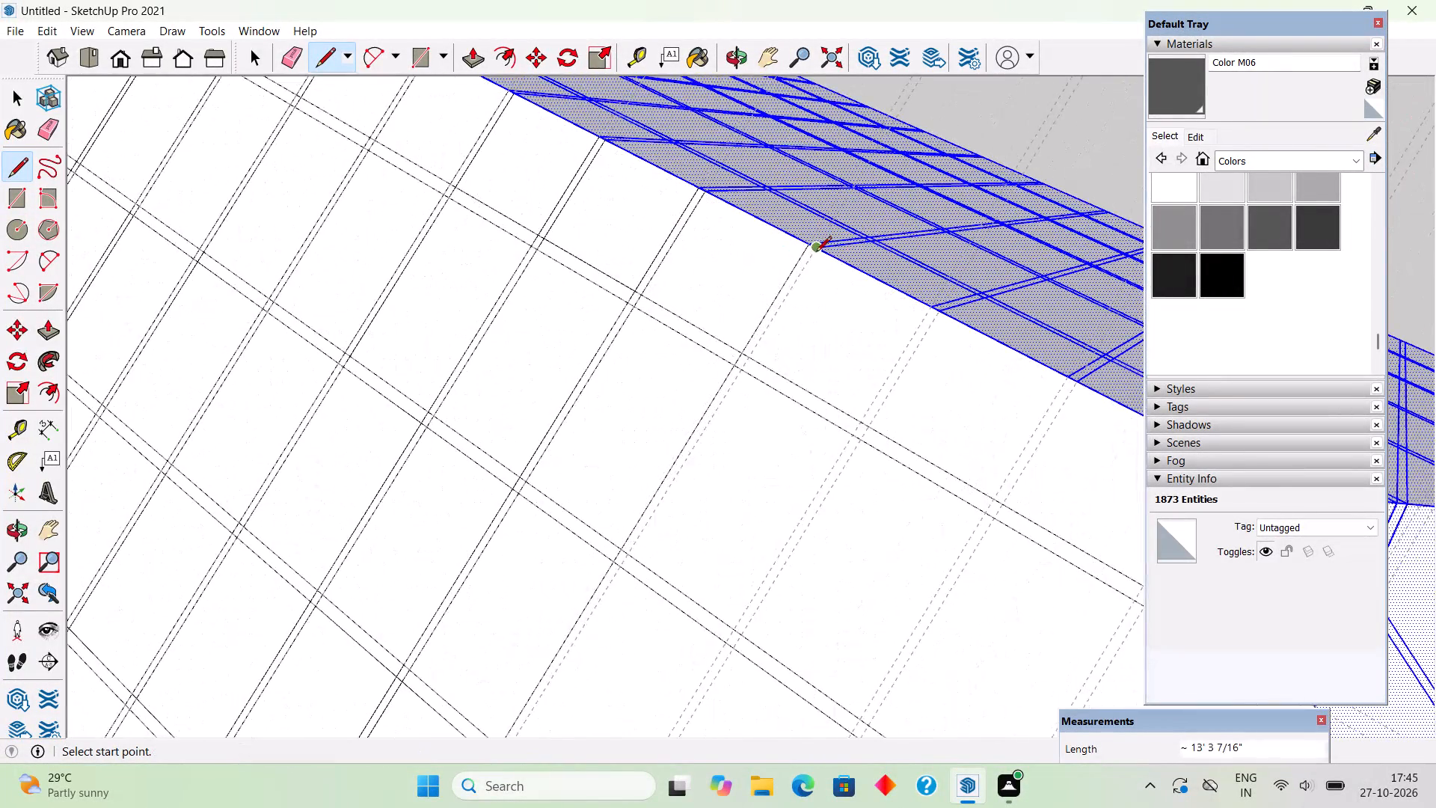
Draw the fifteenth downslope pair's second line, about 13' 3 7/16" long, along its guide from the ridge to the eave.
{"action": "scroll", "coordinate": [823, 260], "scroll_direction": "up", "scroll_amount": 5}
{"action": "left_click", "coordinate": [814, 245]}
{"action": "scroll", "coordinate": [770, 299], "scroll_direction": "down", "scroll_amount": 3}
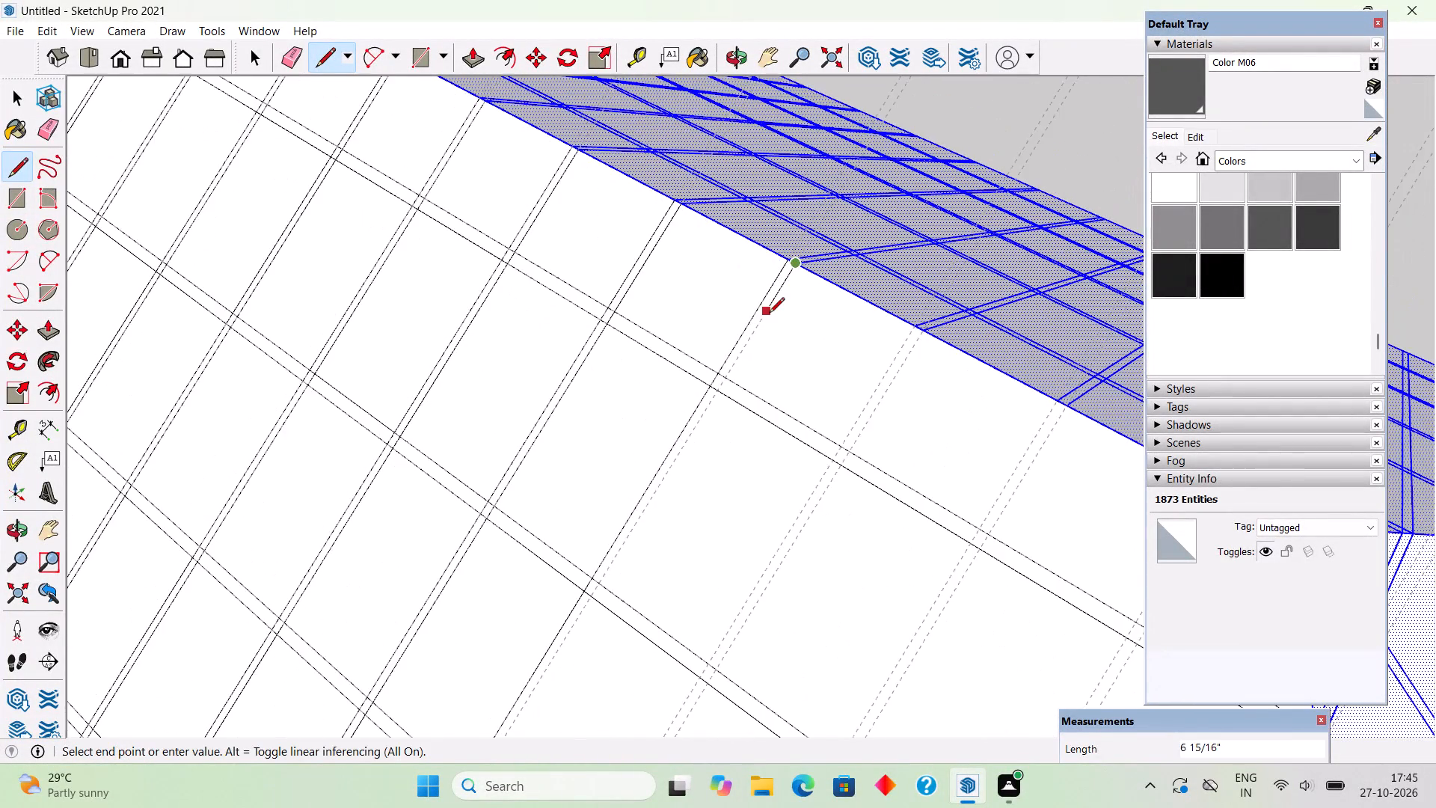
{"action": "scroll", "coordinate": [769, 314], "scroll_direction": "down", "scroll_amount": 15}
{"action": "scroll", "coordinate": [544, 685], "scroll_direction": "up", "scroll_amount": 5}
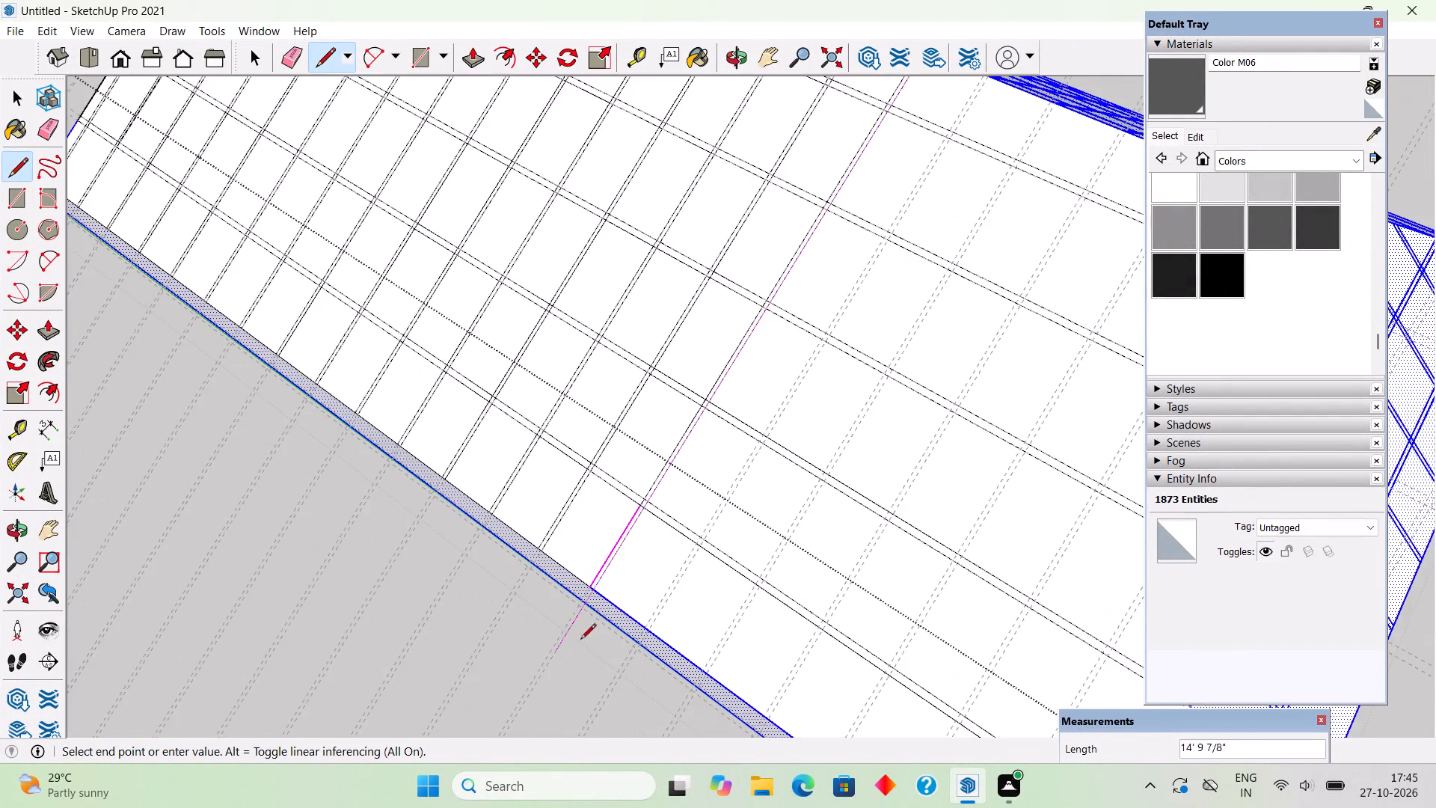
{"action": "scroll", "coordinate": [587, 625], "scroll_direction": "up", "scroll_amount": 11}
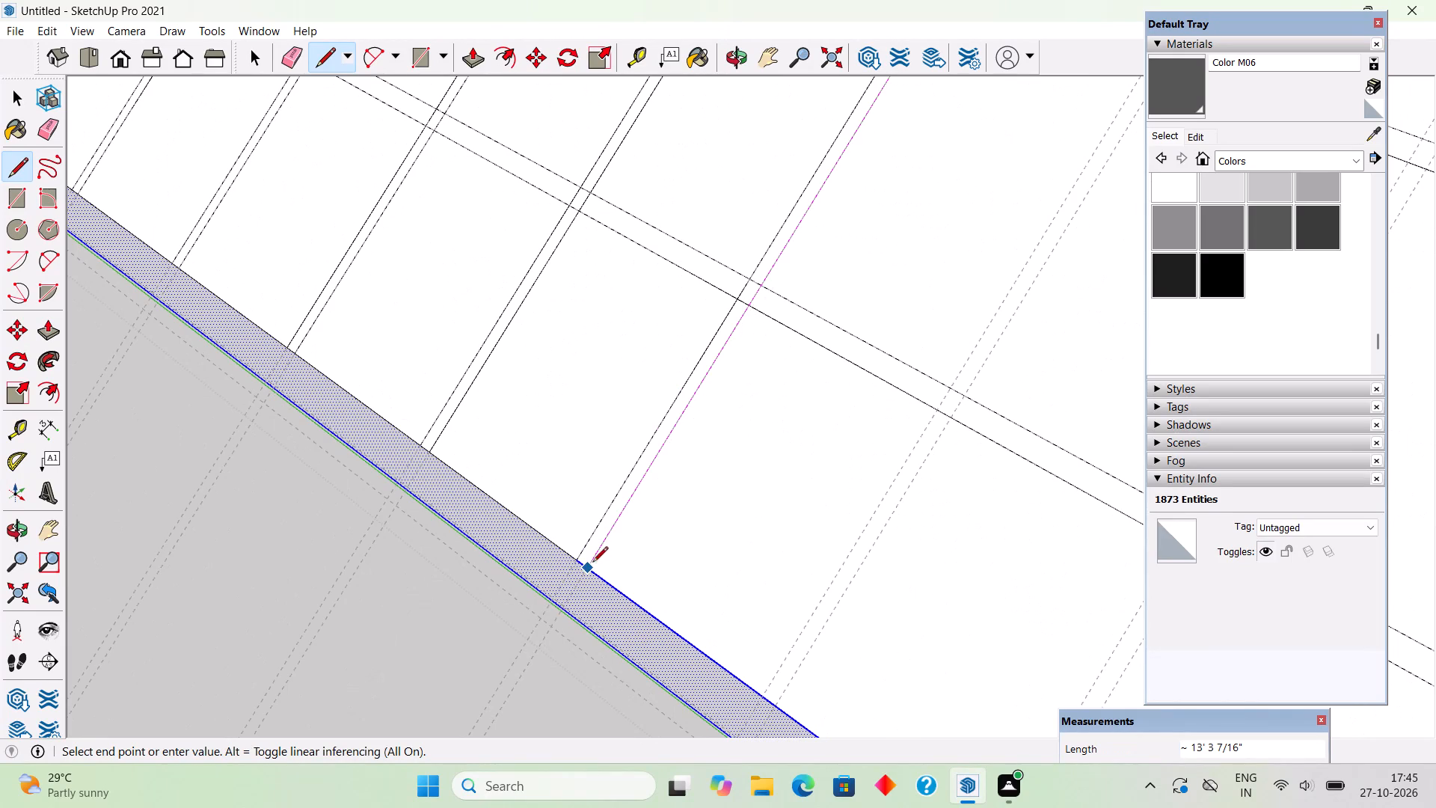
{"action": "left_click", "coordinate": [590, 566]}
Draw a line about 13' 3 7/16" long from eave to ridge along the sixteenth downslope pair's first guide.
{"action": "left_click", "coordinate": [770, 691]}
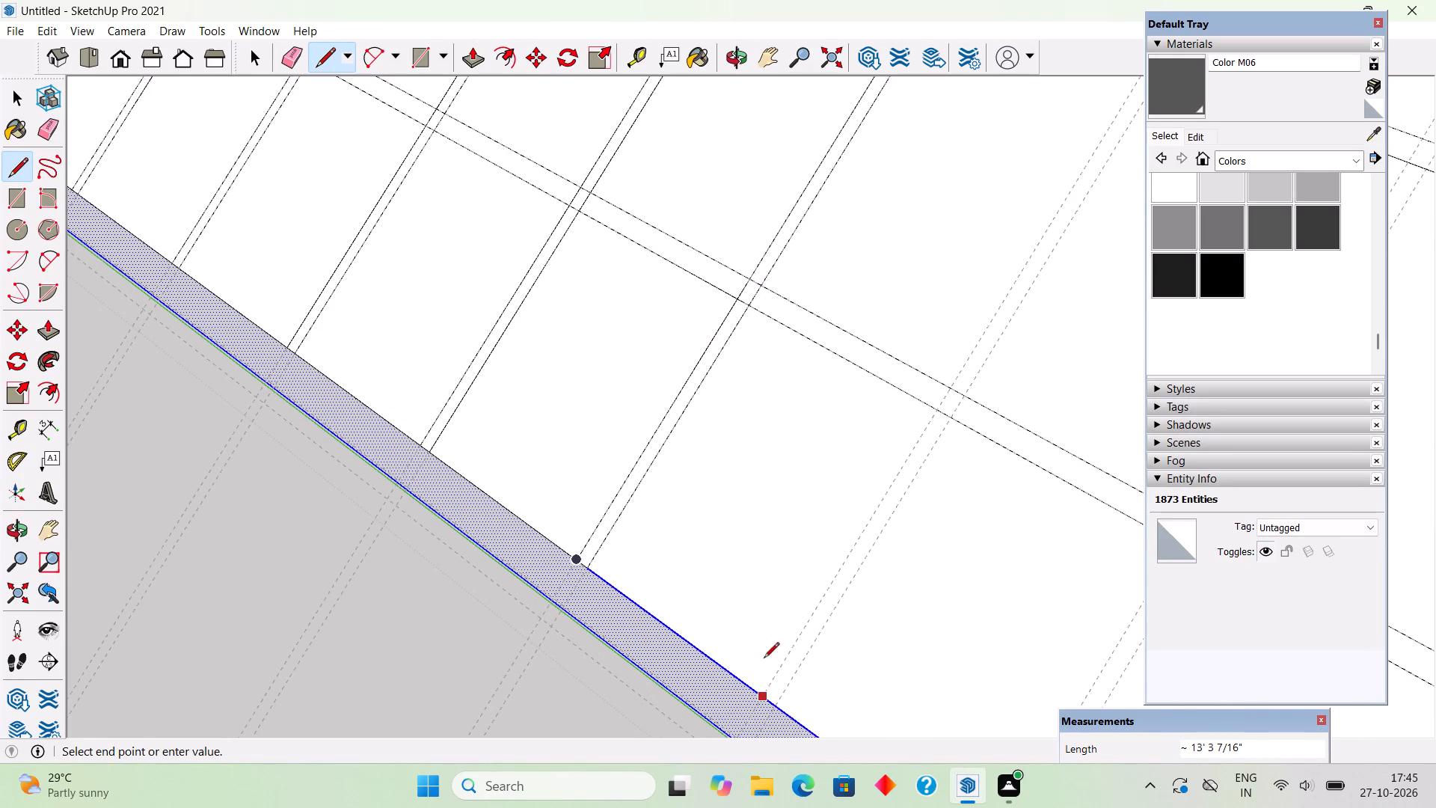
{"action": "scroll", "coordinate": [794, 610], "scroll_direction": "down", "scroll_amount": 20}
{"action": "scroll", "coordinate": [794, 610], "scroll_direction": "down", "scroll_amount": 1}
{"action": "scroll", "coordinate": [863, 343], "scroll_direction": "up", "scroll_amount": 2}
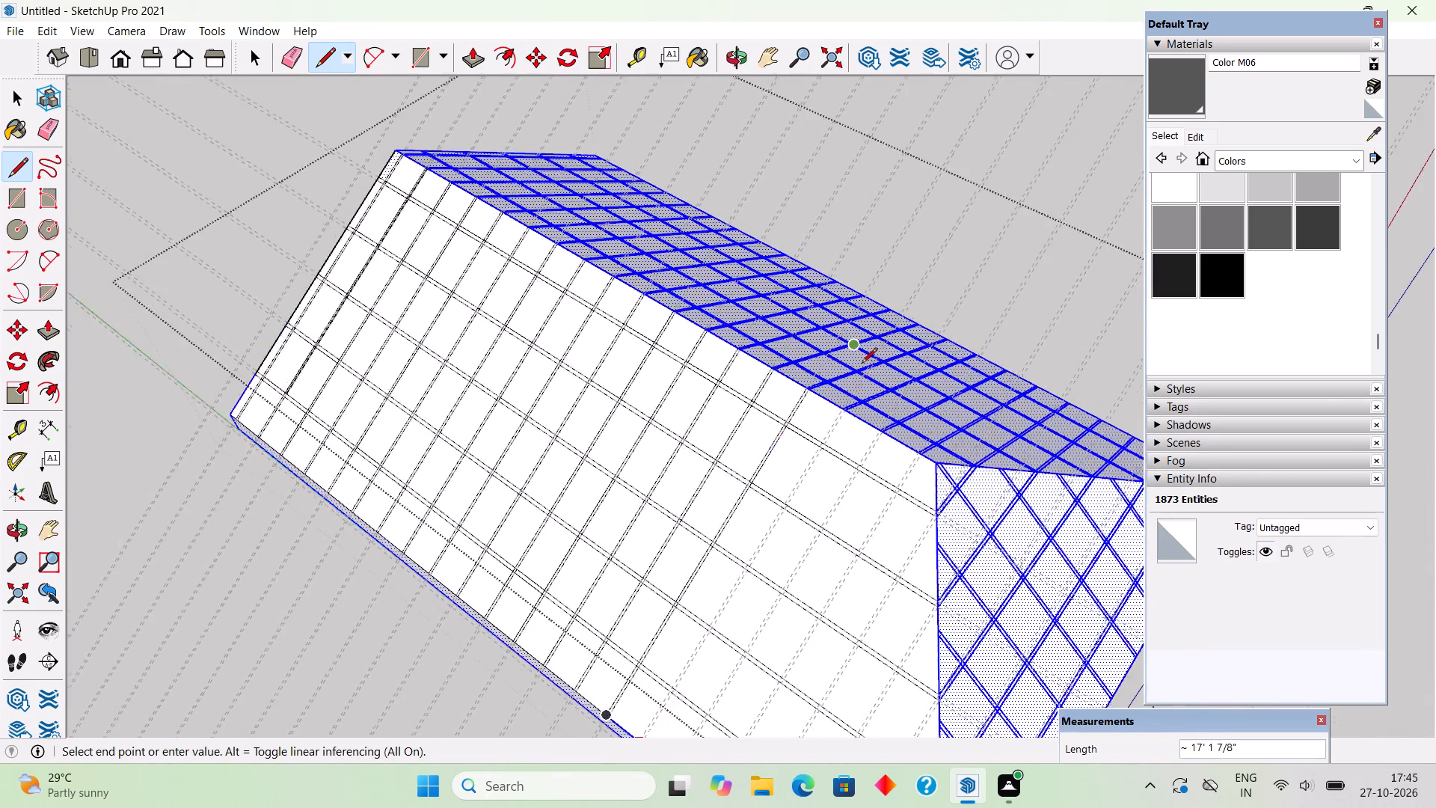
{"action": "scroll", "coordinate": [862, 364], "scroll_direction": "up", "scroll_amount": 18}
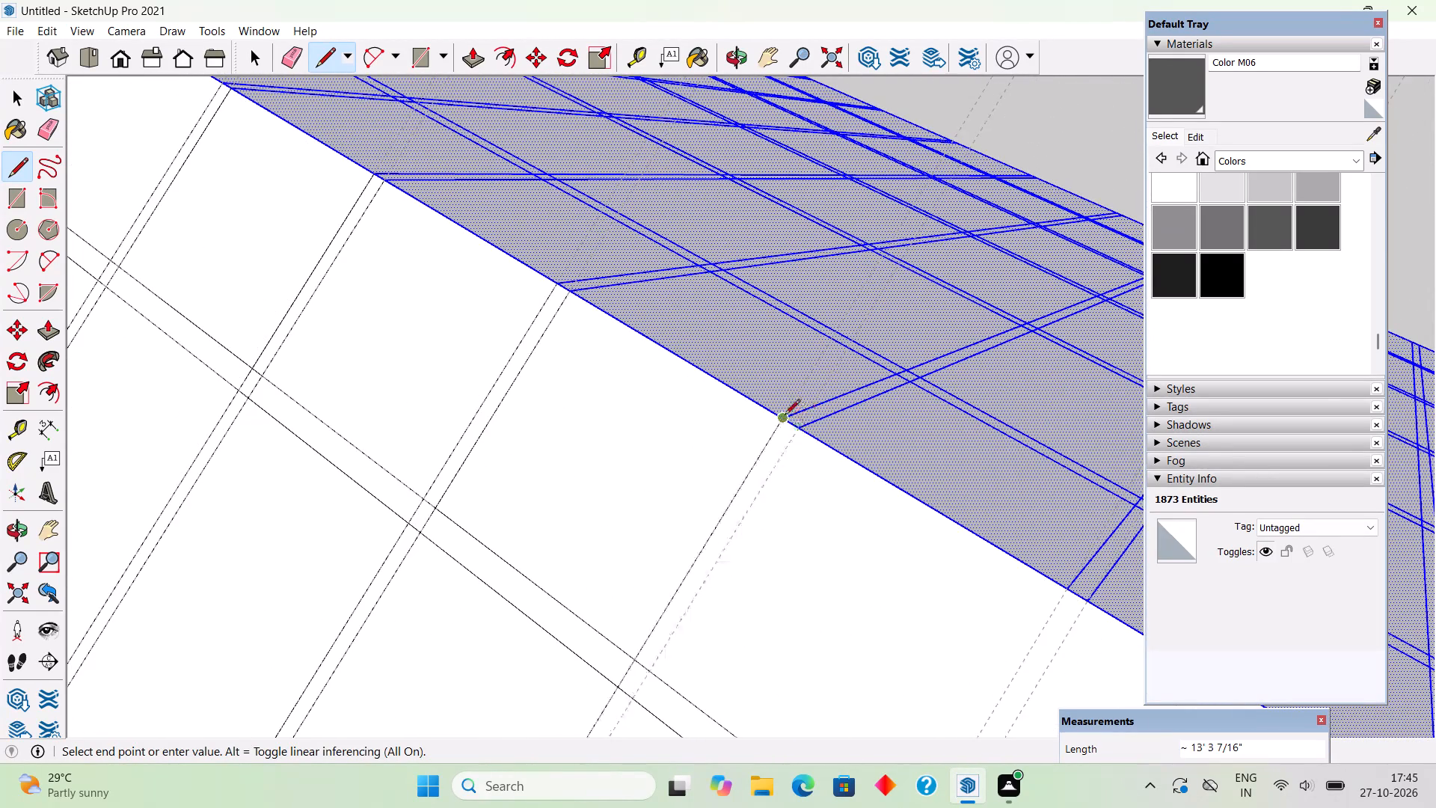
{"action": "left_click", "coordinate": [785, 416]}
Draw the sixteenth downslope pair's second line along its guide from the ridge down to the eave.
{"action": "left_click", "coordinate": [801, 432]}
{"action": "scroll", "coordinate": [801, 429], "scroll_direction": "down", "scroll_amount": 9}
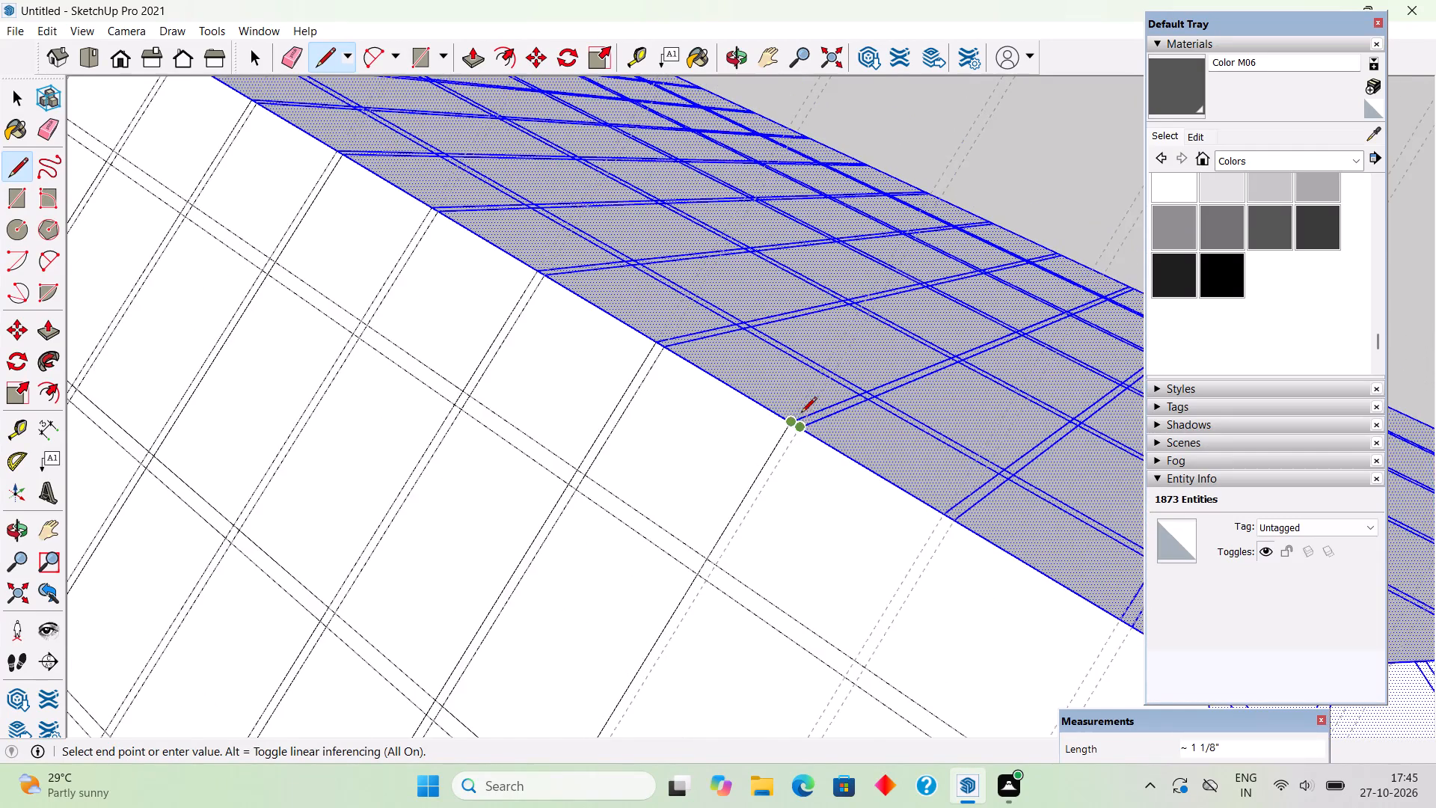
{"action": "scroll", "coordinate": [801, 414], "scroll_direction": "down", "scroll_amount": 14}
{"action": "scroll", "coordinate": [660, 706], "scroll_direction": "up", "scroll_amount": 13}
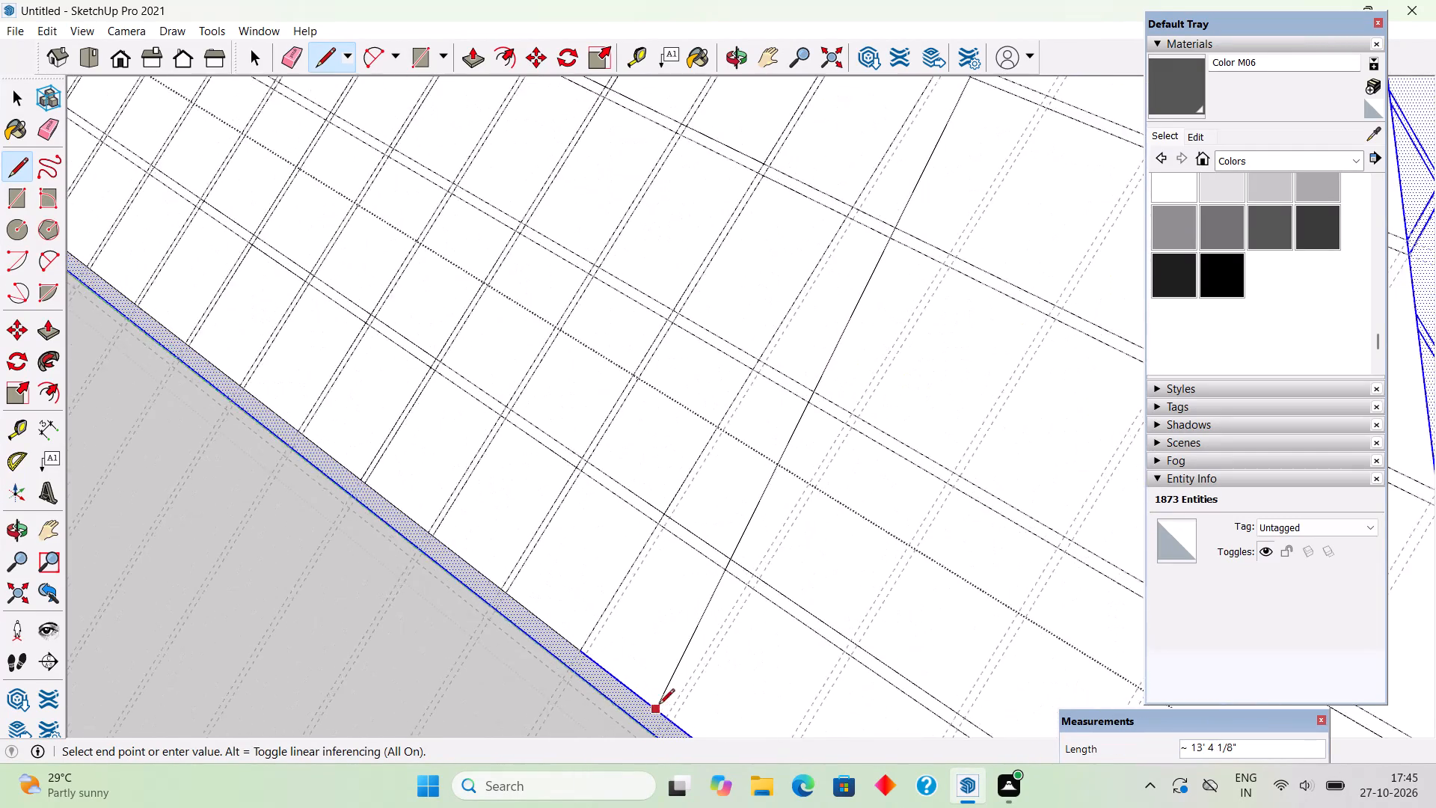
{"action": "scroll", "coordinate": [597, 663], "scroll_direction": "up", "scroll_amount": 7}
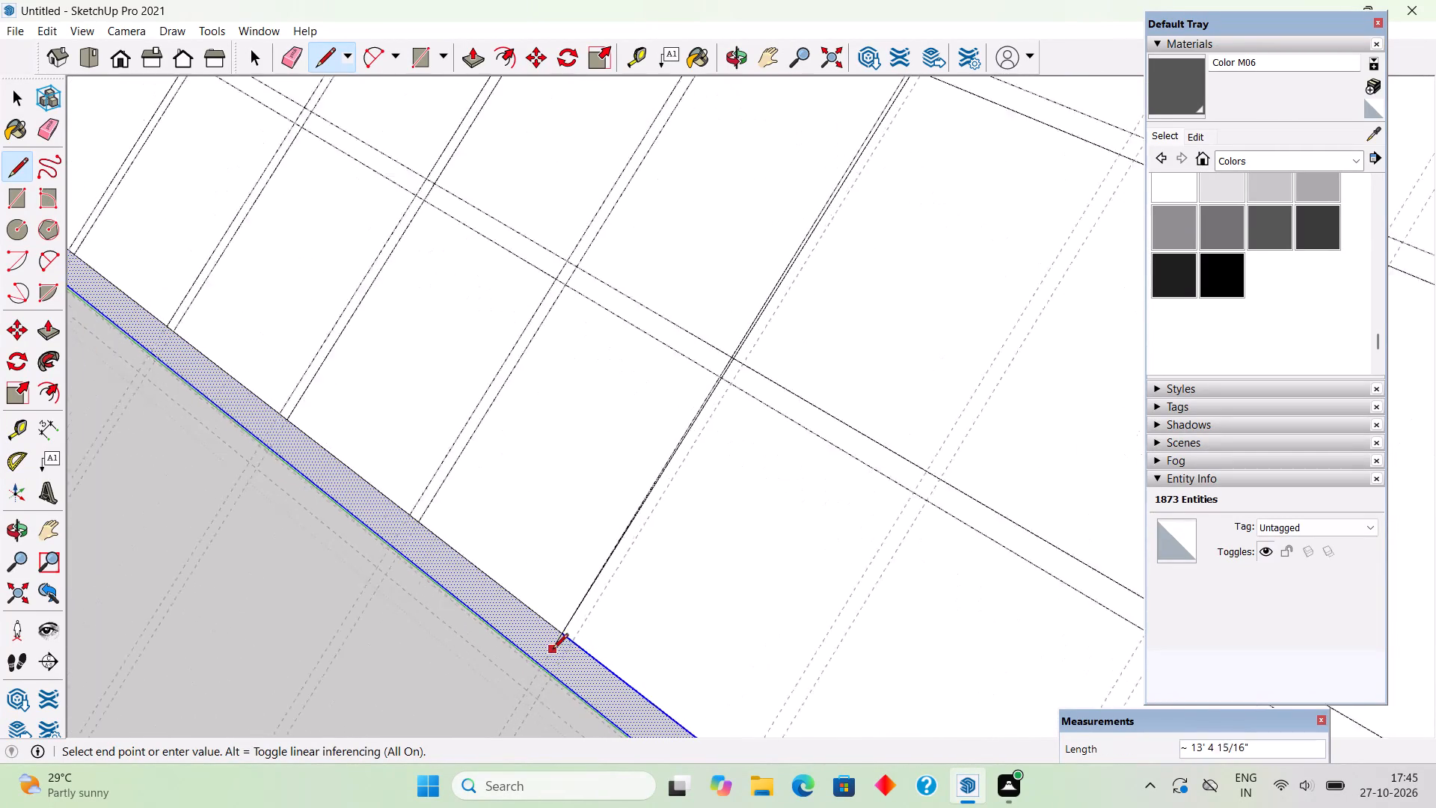
{"action": "scroll", "coordinate": [553, 650], "scroll_direction": "up", "scroll_amount": 1}
{"action": "left_click", "coordinate": [576, 640]}
Draw a line about 13' 3 7/16" long from eave to ridge along the seventeenth downslope pair's guide nearer the hip.
{"action": "scroll", "coordinate": [576, 640], "scroll_direction": "down", "scroll_amount": 10}
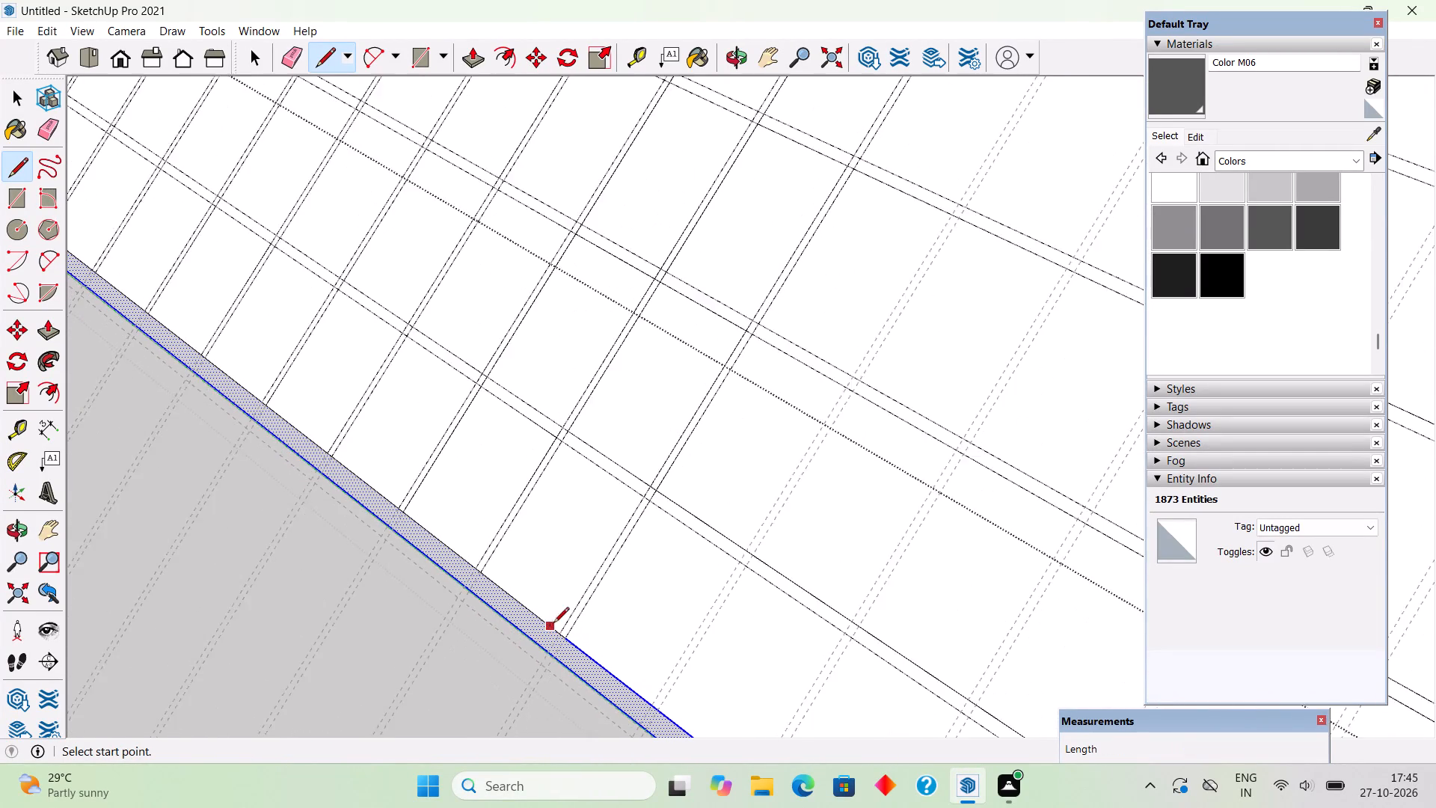
{"action": "scroll", "coordinate": [648, 698], "scroll_direction": "up", "scroll_amount": 1}
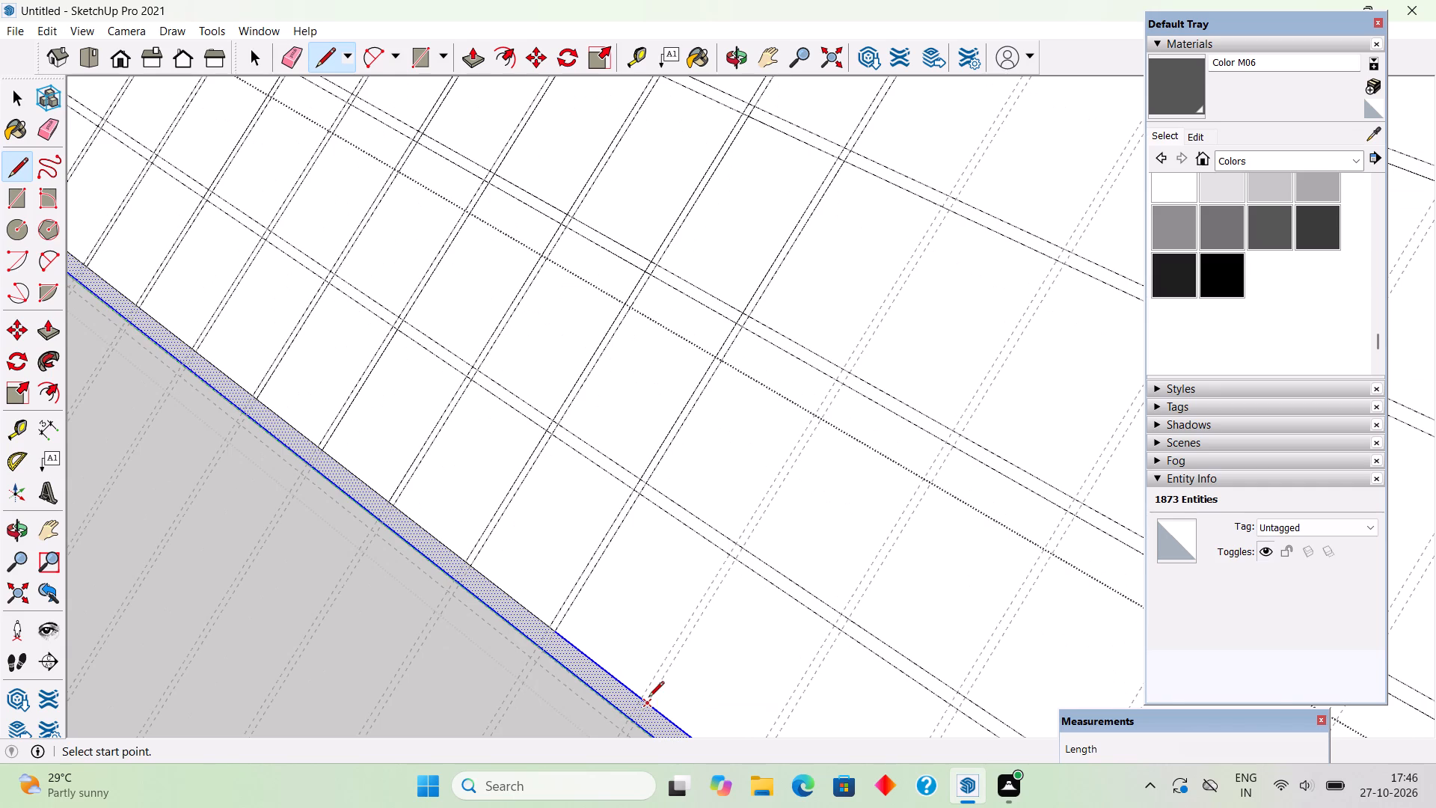
{"action": "left_click", "coordinate": [648, 698]}
{"action": "scroll", "coordinate": [699, 672], "scroll_direction": "down", "scroll_amount": 10}
{"action": "scroll", "coordinate": [923, 315], "scroll_direction": "up", "scroll_amount": 6}
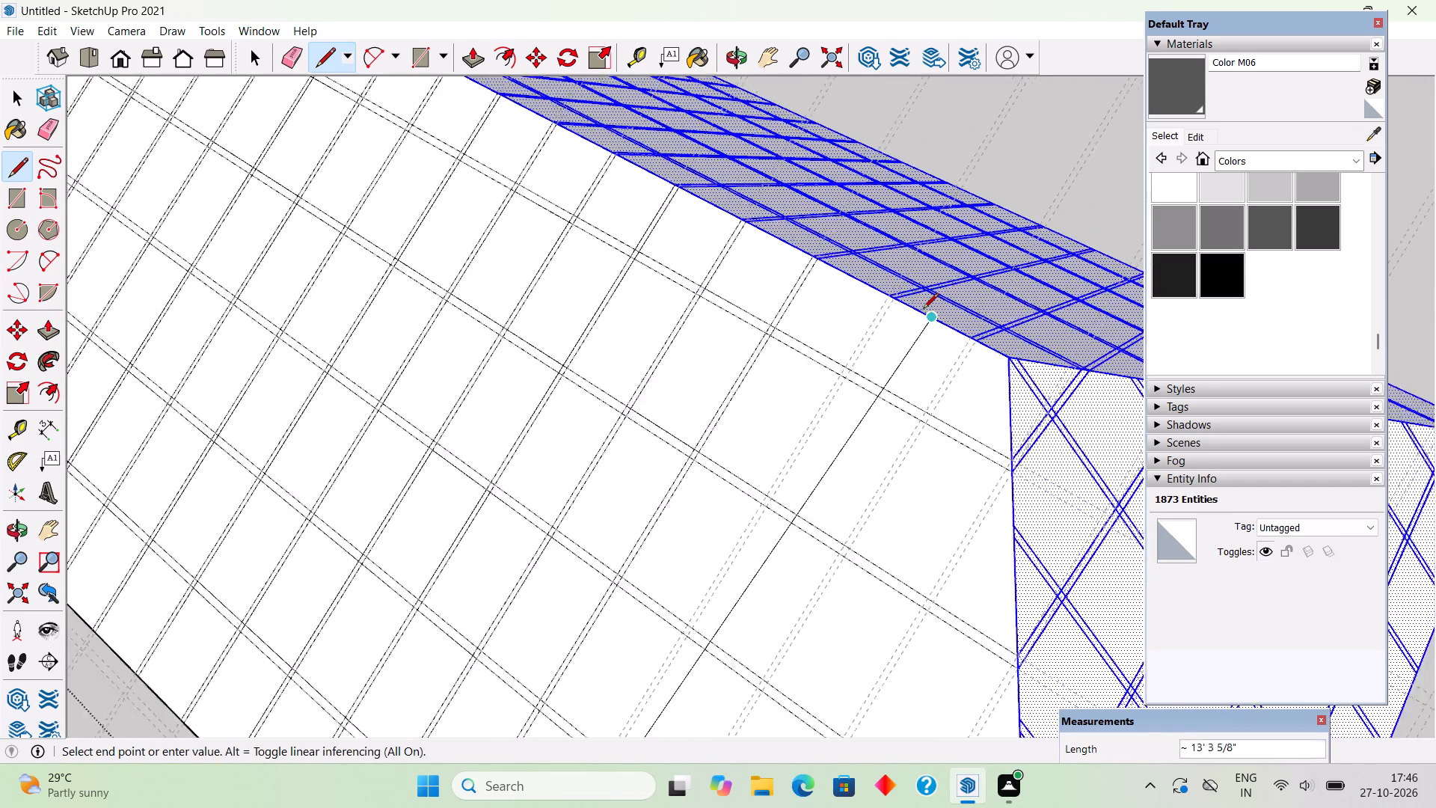
{"action": "scroll", "coordinate": [923, 310], "scroll_direction": "up", "scroll_amount": 13}
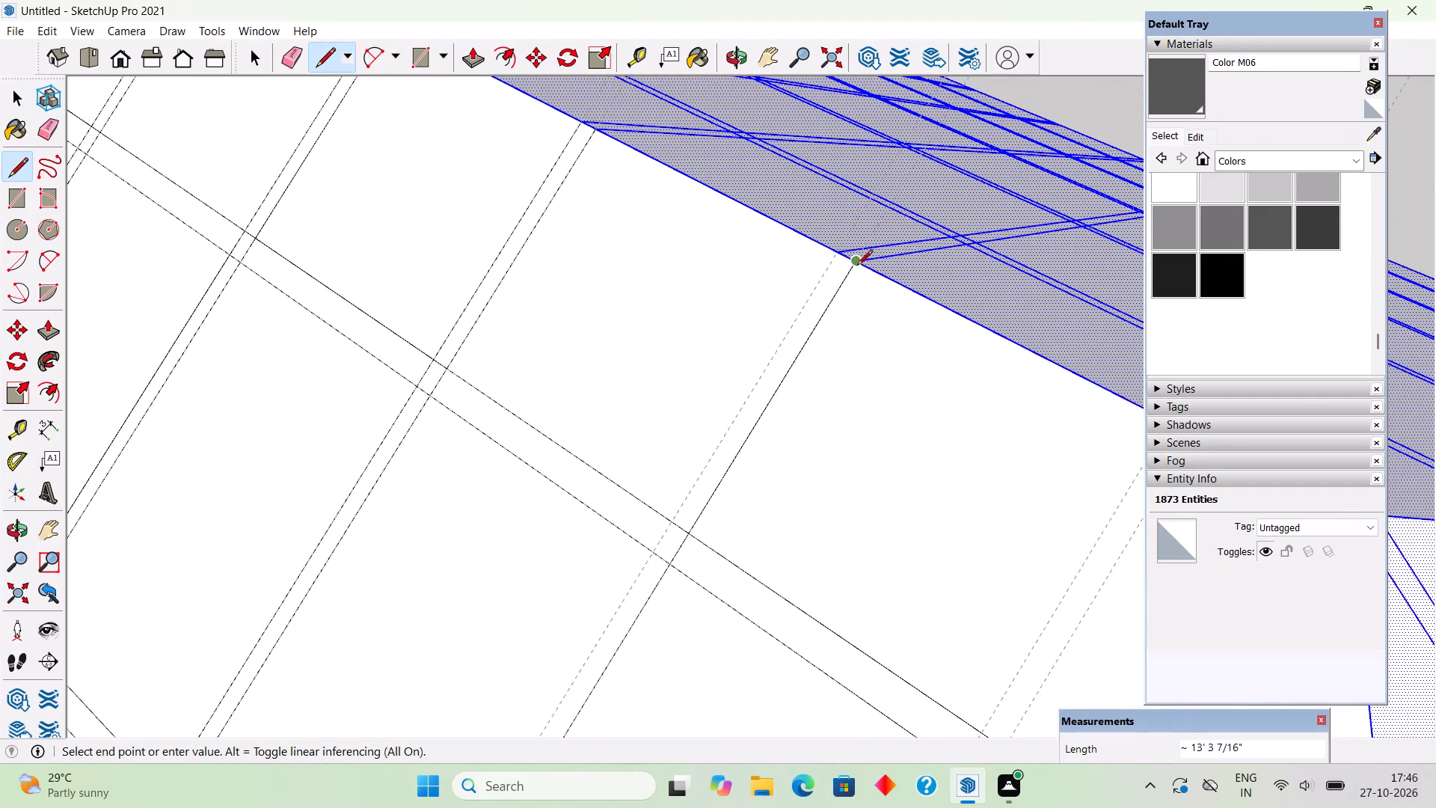
{"action": "left_click", "coordinate": [857, 266]}
Draw the seventeenth downslope pair's other line, about 13' 3 7/16" long, along its guide from the ridge to the eave.
{"action": "left_click", "coordinate": [836, 257]}
{"action": "scroll", "coordinate": [787, 333], "scroll_direction": "down", "scroll_amount": 8}
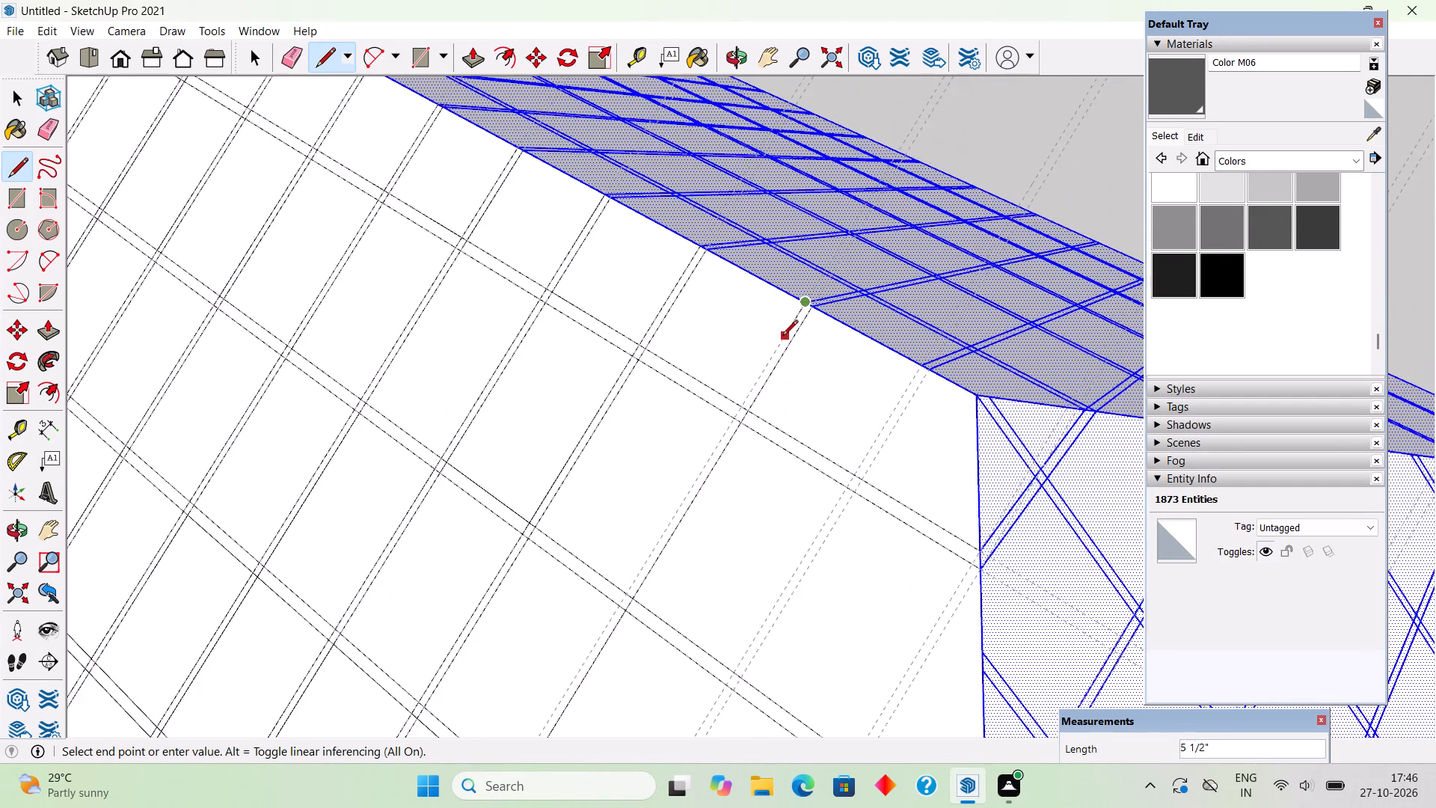
{"action": "scroll", "coordinate": [782, 337], "scroll_direction": "down", "scroll_amount": 15}
{"action": "scroll", "coordinate": [595, 623], "scroll_direction": "up", "scroll_amount": 16}
{"action": "left_click", "coordinate": [610, 648]}
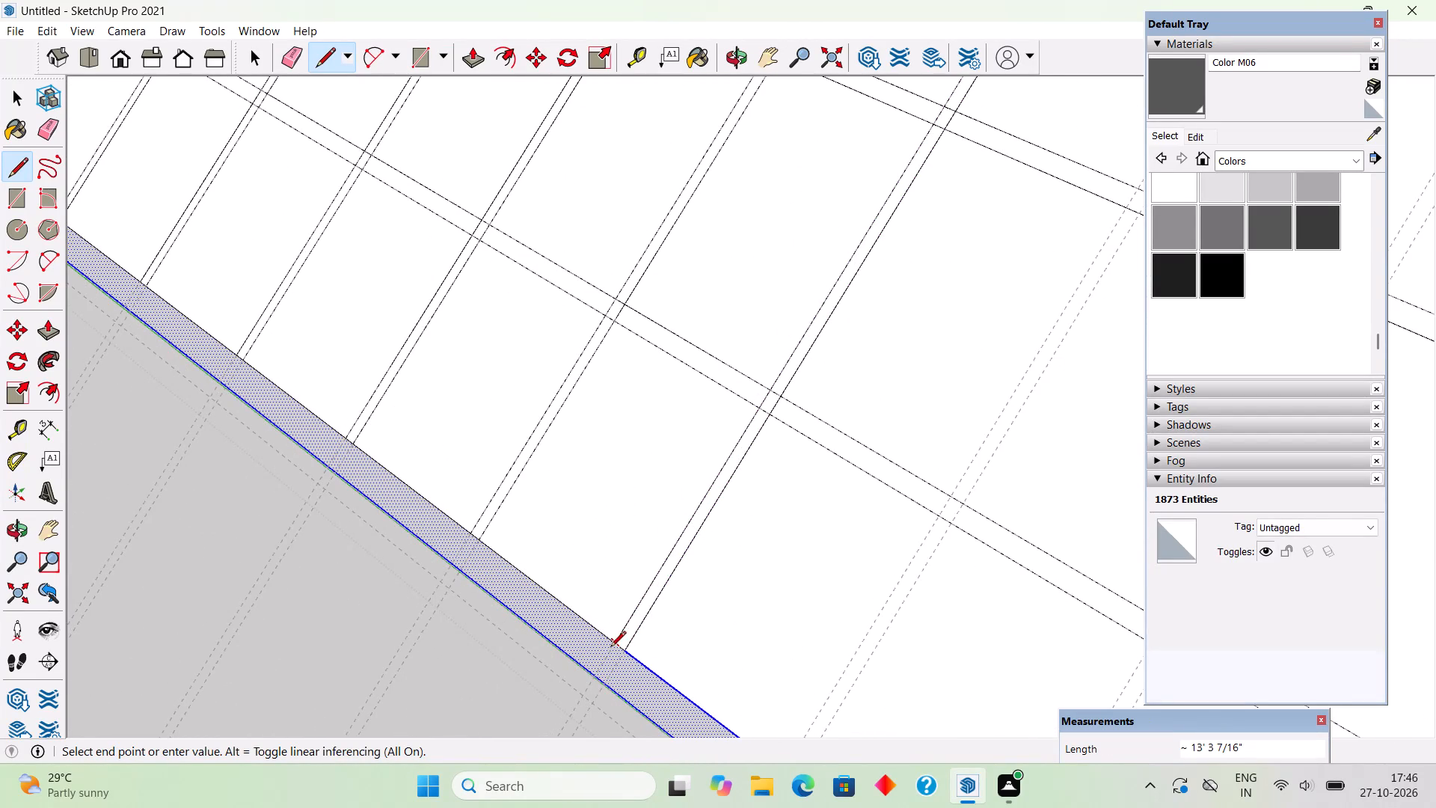
Draw a line about 13' 3 7/16" long from eave to ridge along the eighteenth downslope pair's first guide.
{"action": "scroll", "coordinate": [527, 628], "scroll_direction": "down", "scroll_amount": 5}
{"action": "left_click", "coordinate": [669, 702]}
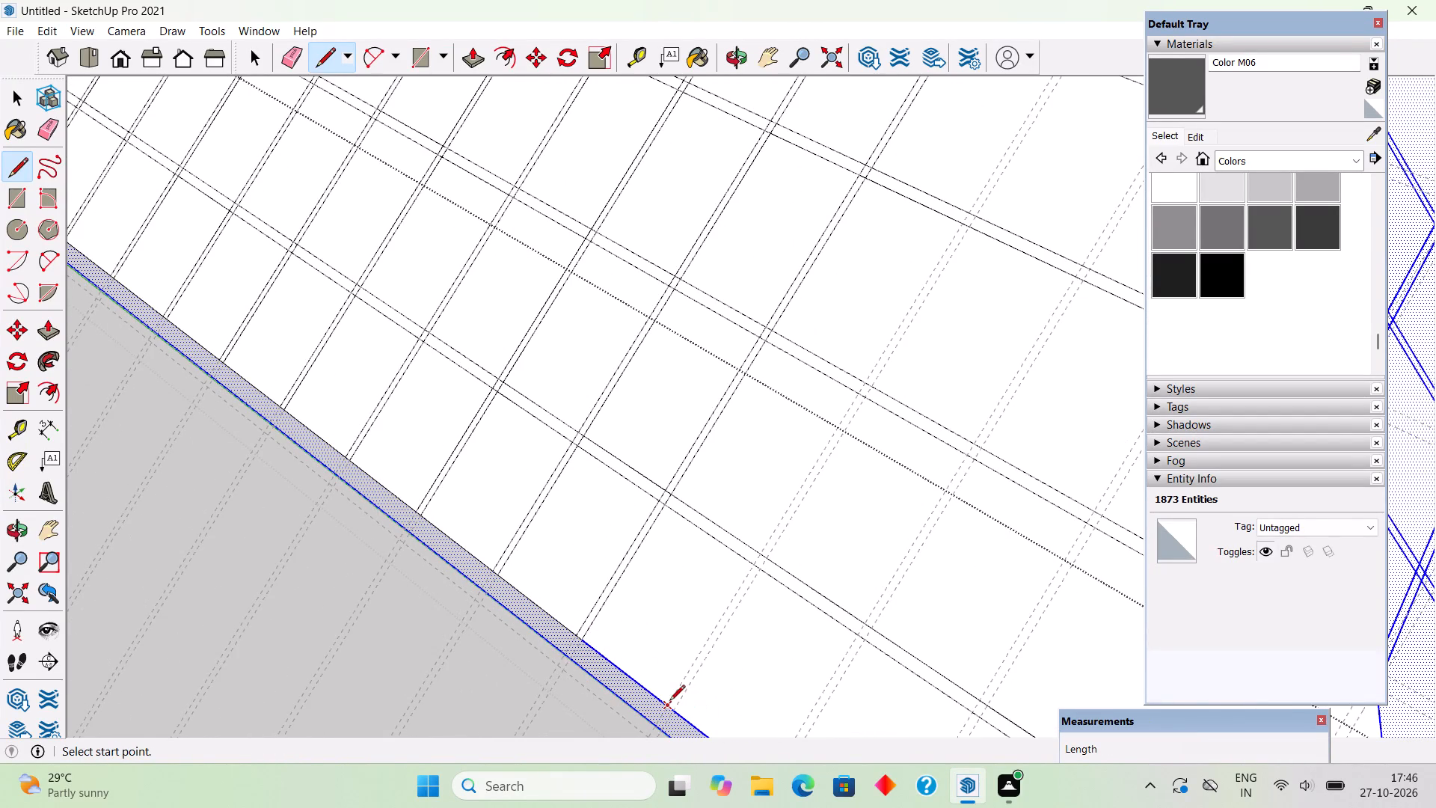
{"action": "scroll", "coordinate": [674, 693], "scroll_direction": "down", "scroll_amount": 9}
{"action": "scroll", "coordinate": [880, 335], "scroll_direction": "up", "scroll_amount": 4}
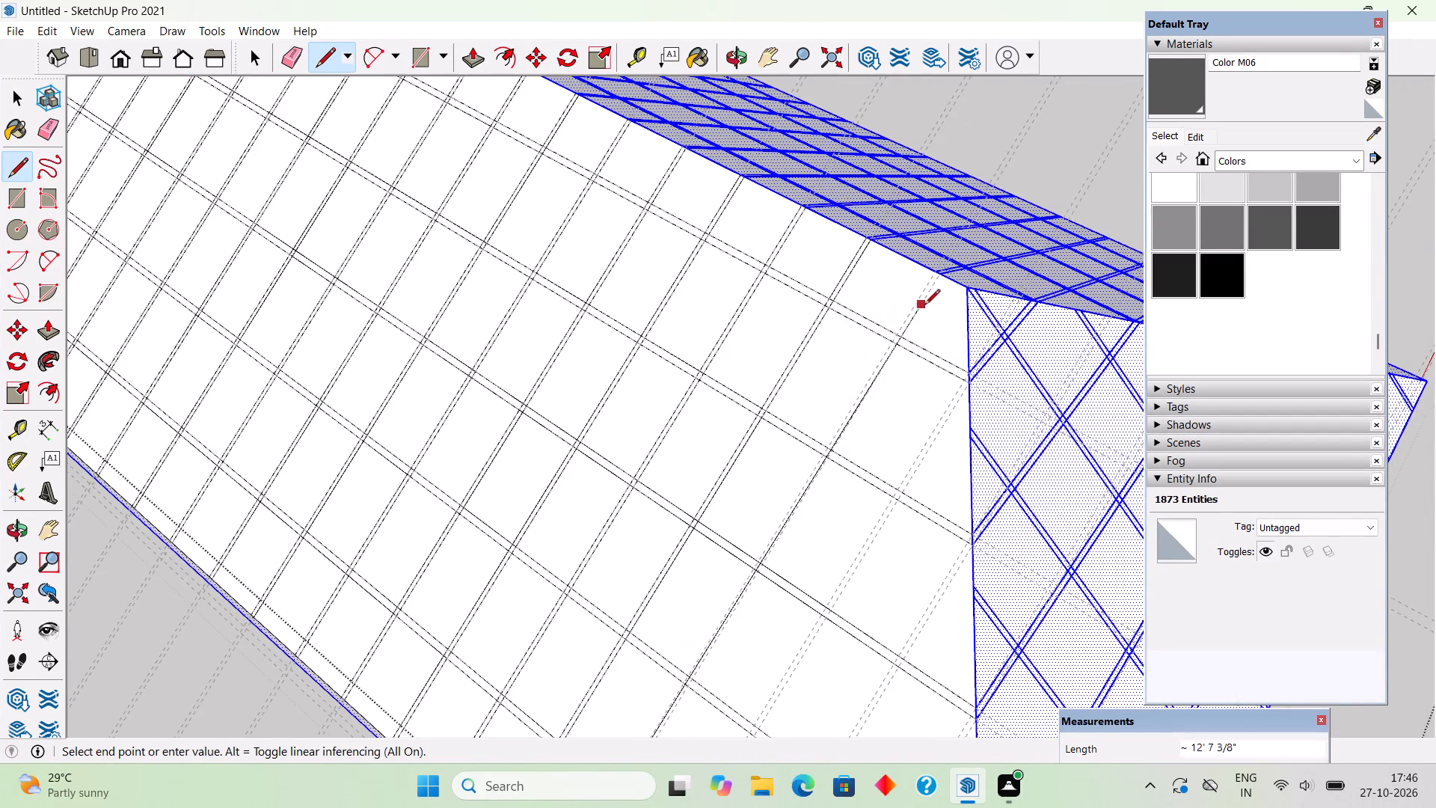
{"action": "scroll", "coordinate": [924, 274], "scroll_direction": "up", "scroll_amount": 8}
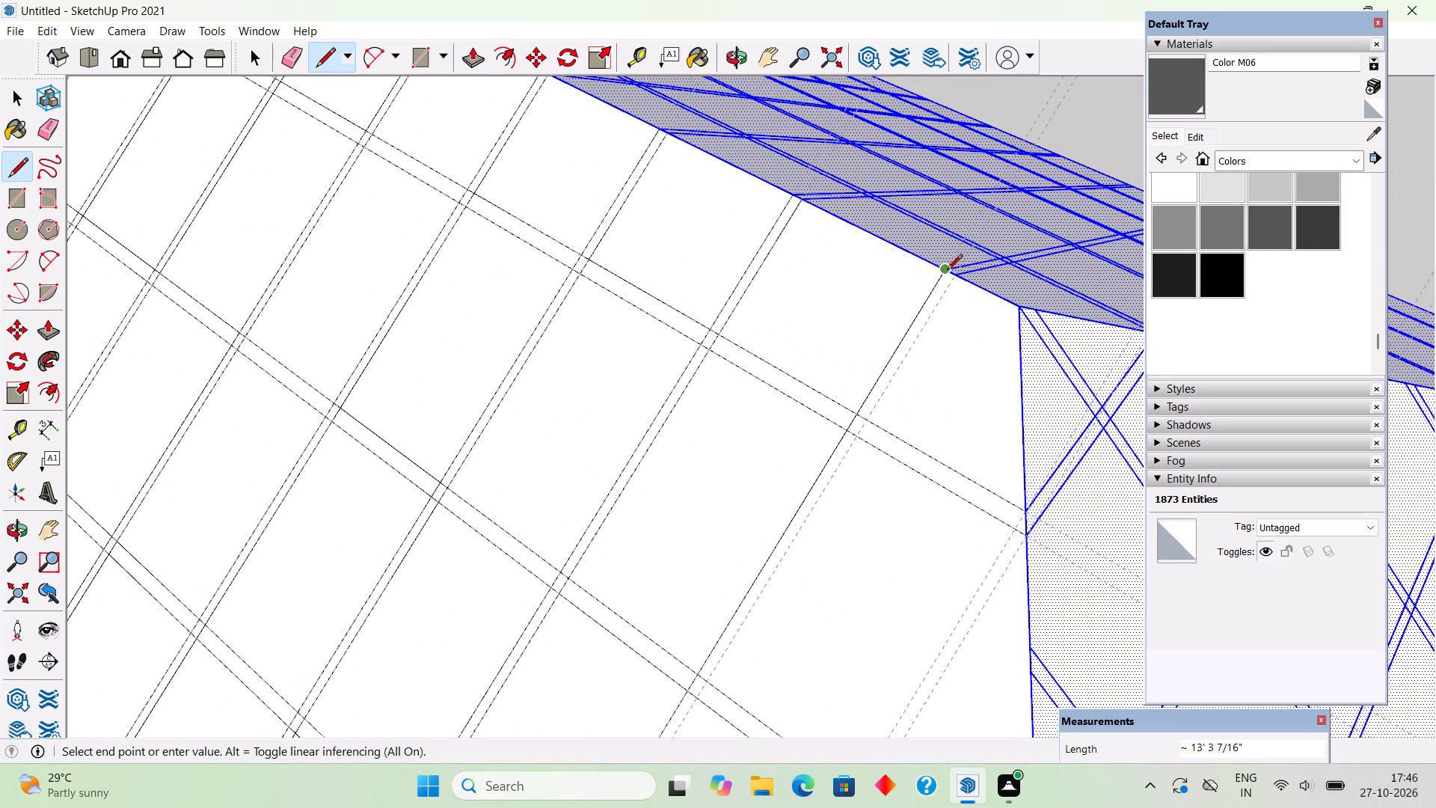
{"action": "left_click", "coordinate": [947, 271]}
Draw the eighteenth downslope pair's second line, about 13' 3 7/16" long, along its guide from the ridge to the eave.
{"action": "left_click", "coordinate": [958, 281]}
{"action": "scroll", "coordinate": [846, 450], "scroll_direction": "down", "scroll_amount": 3}
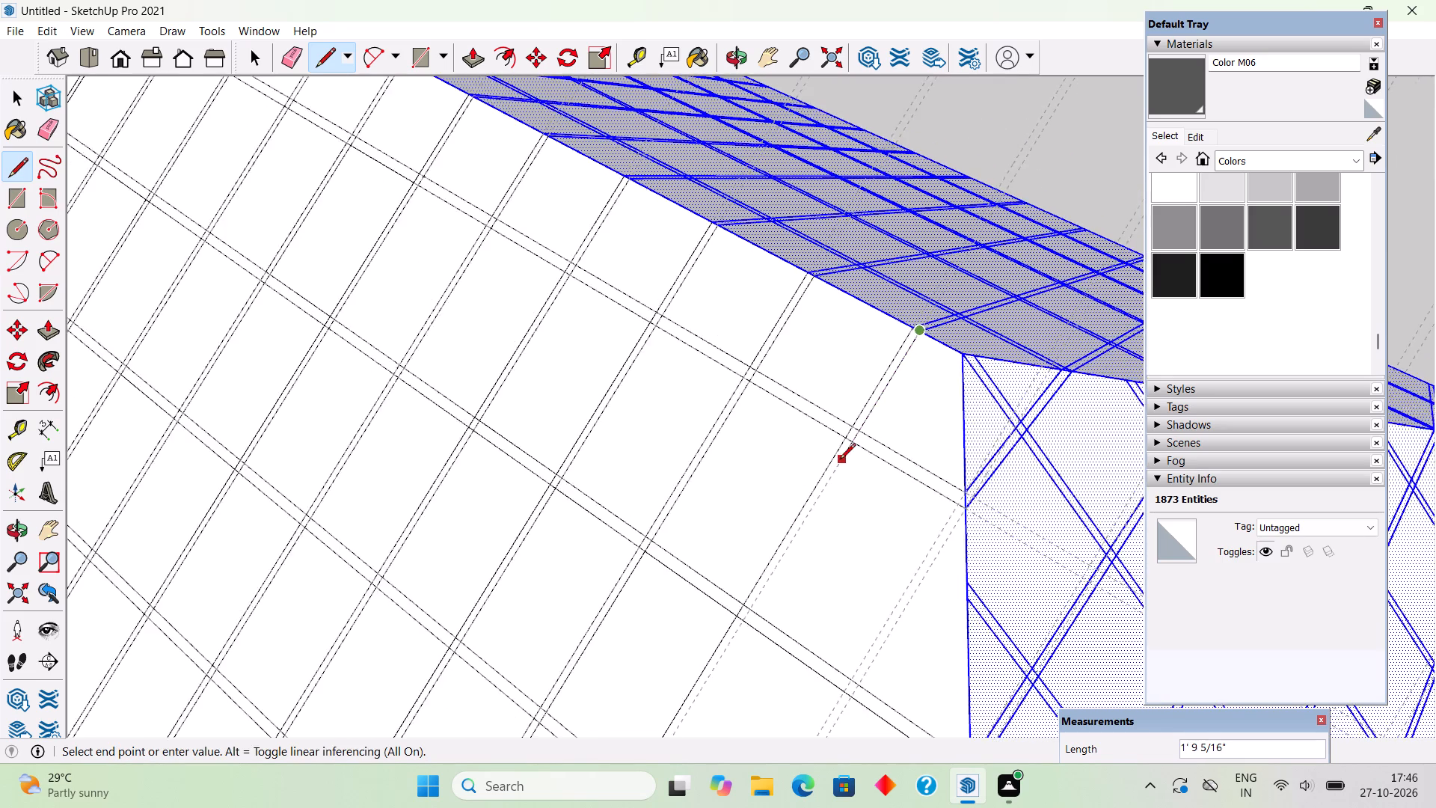
{"action": "scroll", "coordinate": [840, 460], "scroll_direction": "down", "scroll_amount": 13}
{"action": "scroll", "coordinate": [724, 618], "scroll_direction": "down", "scroll_amount": 5}
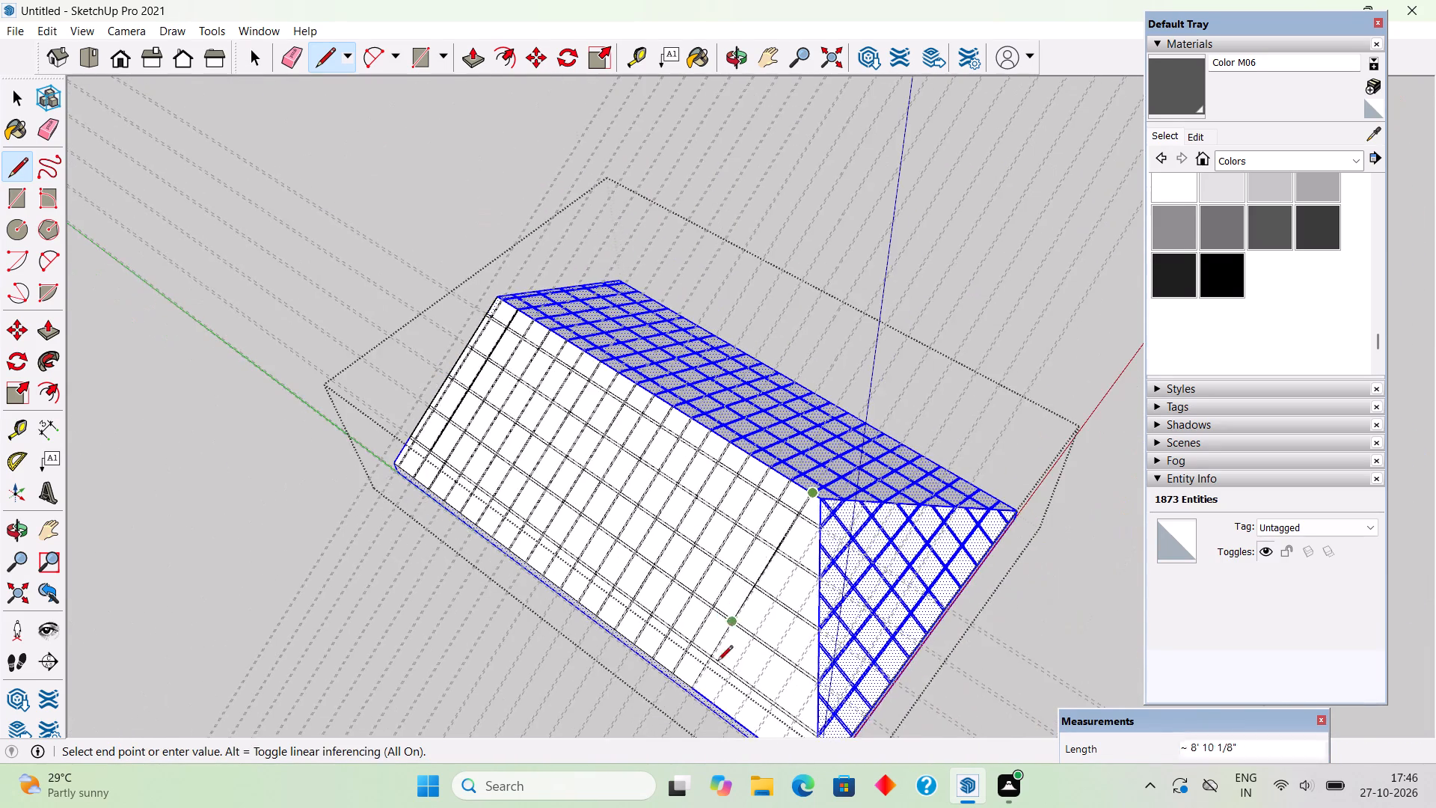
{"action": "scroll", "coordinate": [705, 691], "scroll_direction": "up", "scroll_amount": 20}
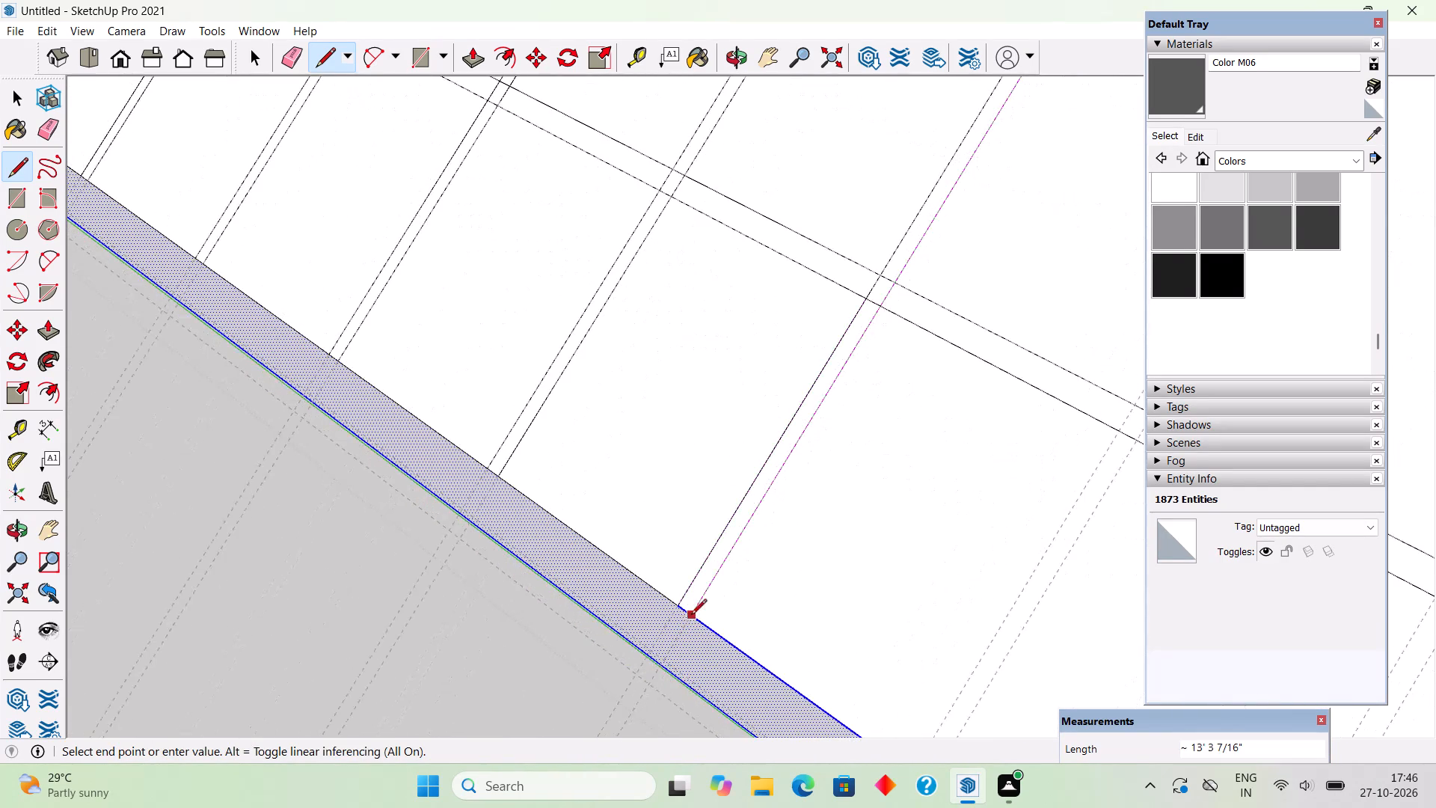
{"action": "left_click", "coordinate": [691, 616]}
Draw a line about 11' 11" long from the eave to the hip edge along the nineteenth downslope pair's first guide.
{"action": "scroll", "coordinate": [658, 613], "scroll_direction": "down", "scroll_amount": 5}
{"action": "scroll", "coordinate": [598, 536], "scroll_direction": "down", "scroll_amount": 4}
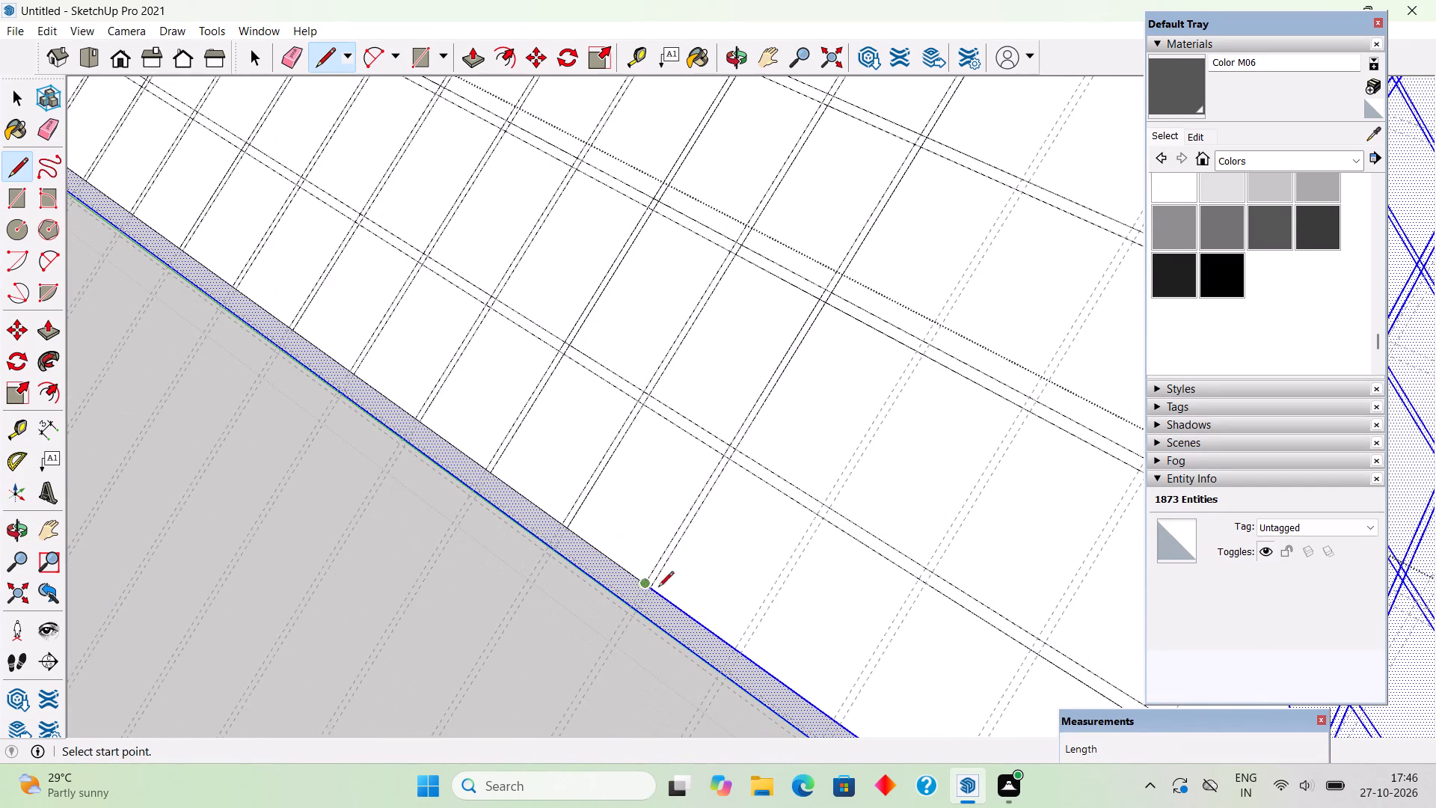
{"action": "left_click", "coordinate": [731, 646]}
{"action": "scroll", "coordinate": [722, 650], "scroll_direction": "down", "scroll_amount": 5}
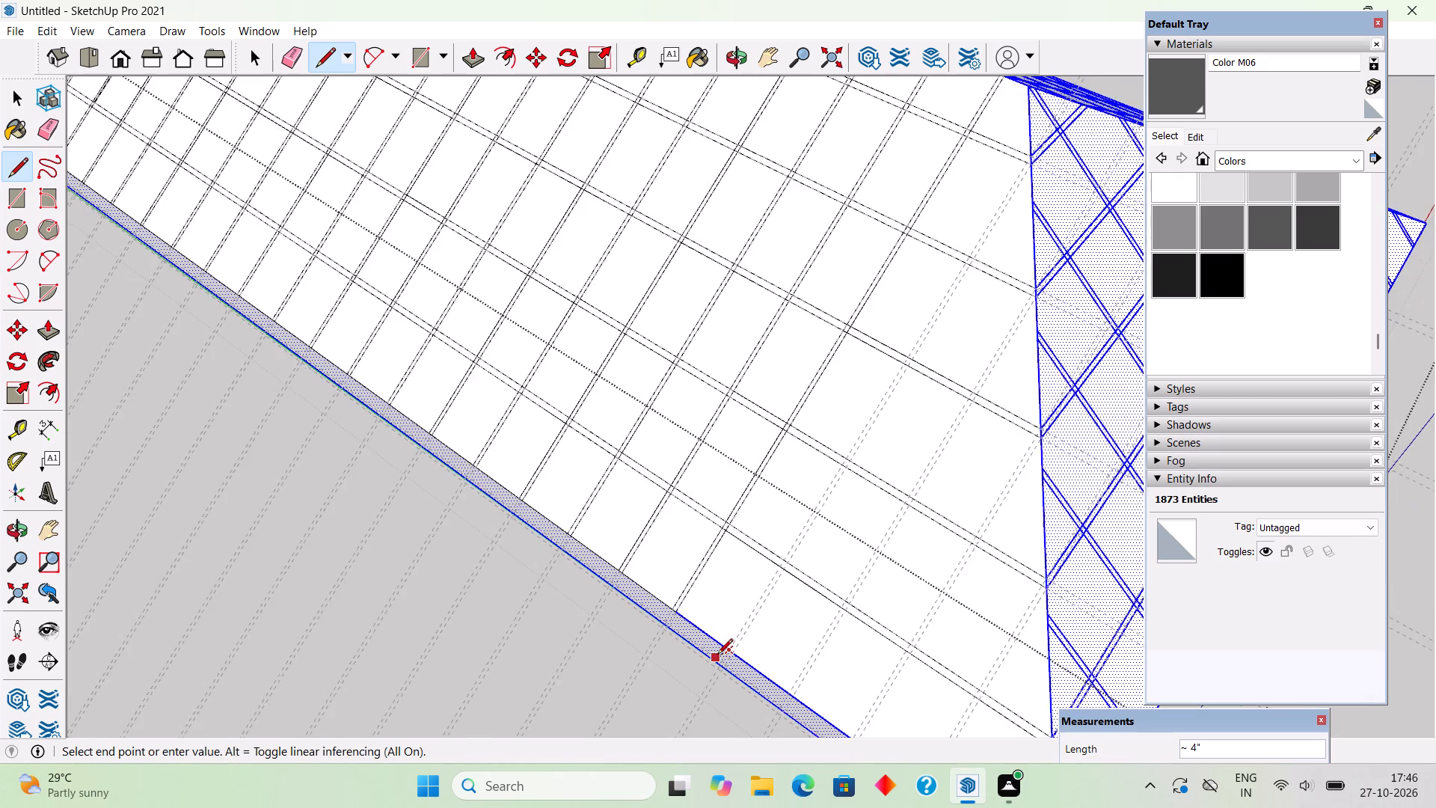
{"action": "scroll", "coordinate": [717, 655], "scroll_direction": "down", "scroll_amount": 3}
{"action": "scroll", "coordinate": [953, 284], "scroll_direction": "up", "scroll_amount": 10}
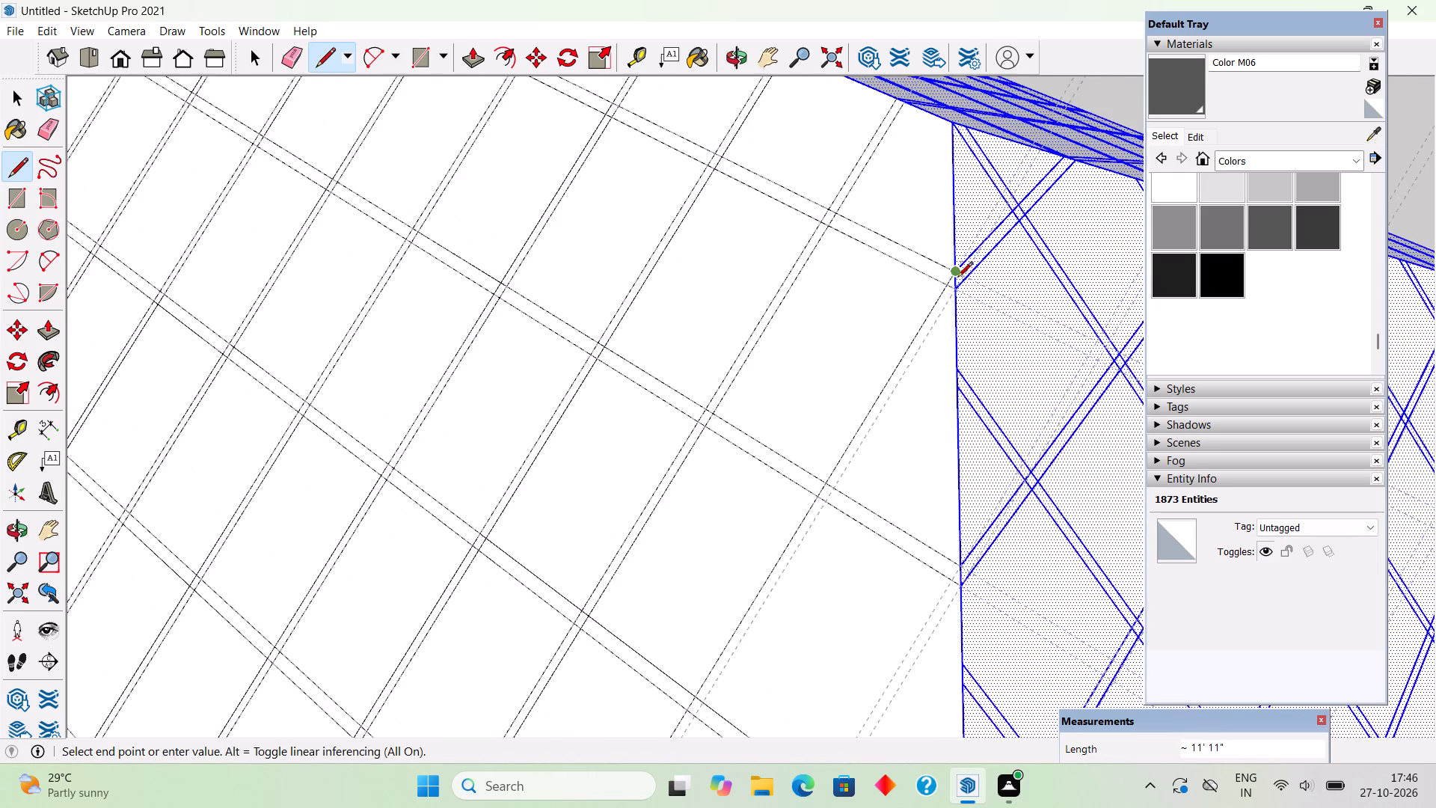
{"action": "scroll", "coordinate": [957, 278], "scroll_direction": "up", "scroll_amount": 5}
{"action": "left_click", "coordinate": [959, 263]}
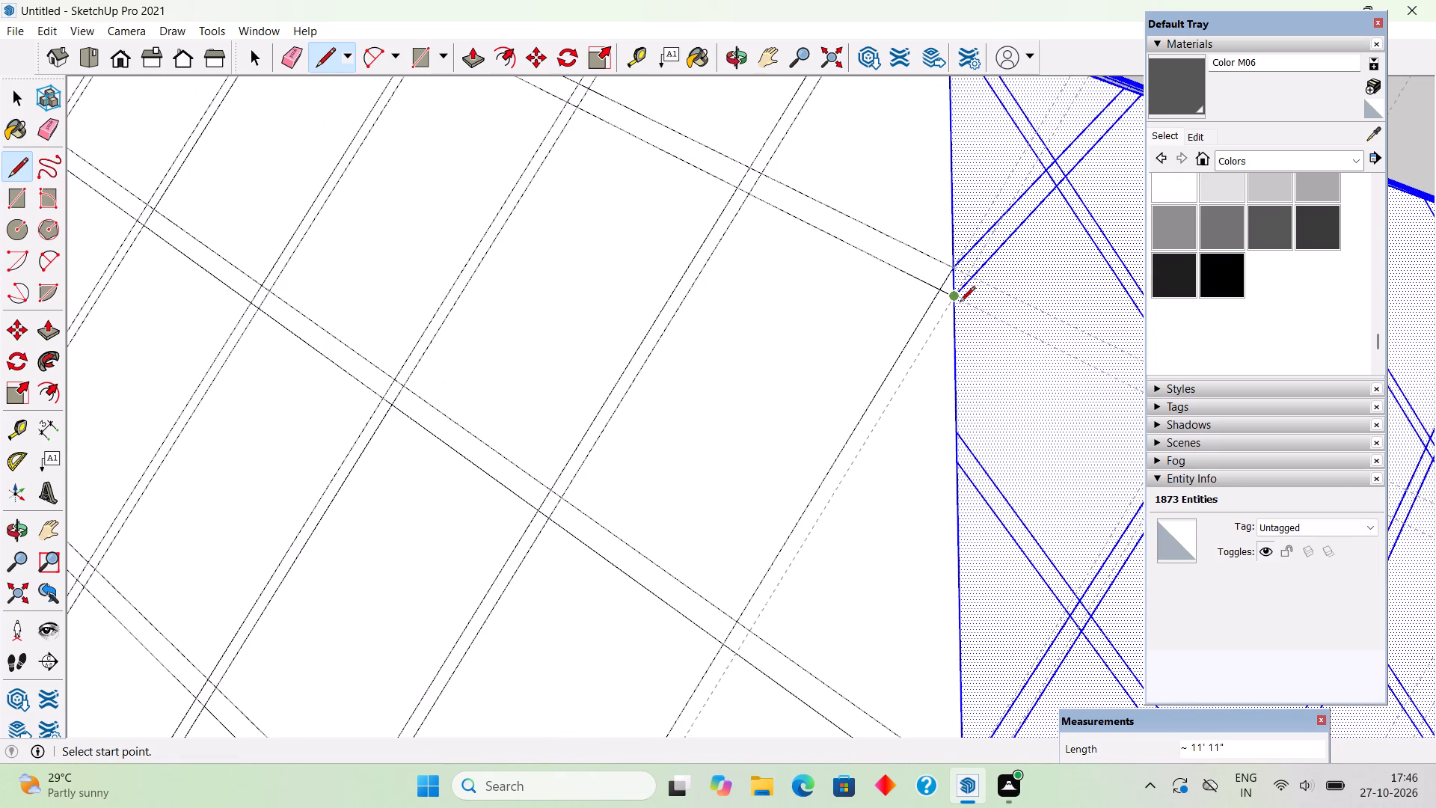
Draw the nineteenth downslope pair's second line, about 11' 9 3/16" long, along its guide from the hip edge to the eave.
{"action": "left_click", "coordinate": [960, 303]}
{"action": "scroll", "coordinate": [903, 397], "scroll_direction": "down", "scroll_amount": 15}
{"action": "scroll", "coordinate": [879, 442], "scroll_direction": "down", "scroll_amount": 6}
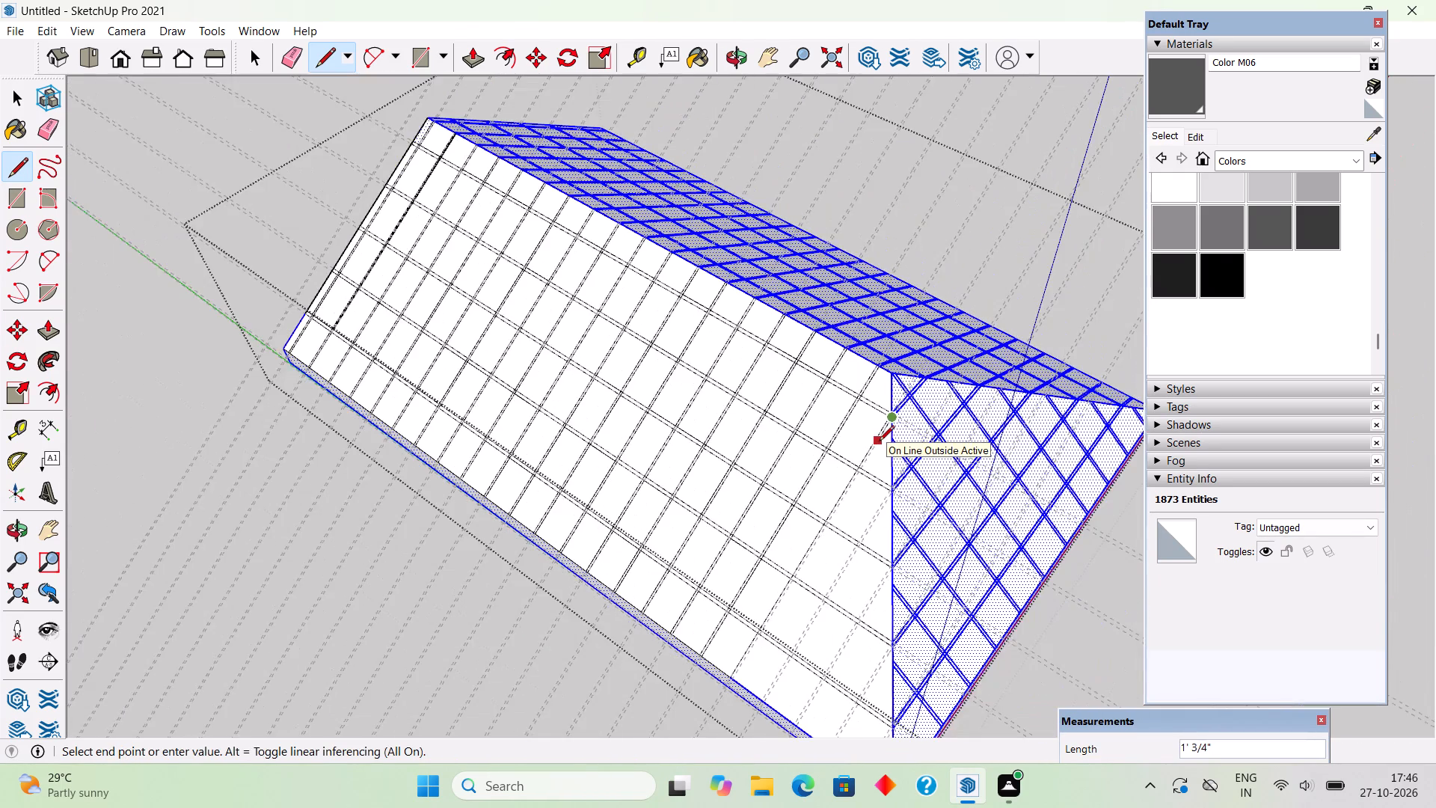
{"action": "scroll", "coordinate": [874, 448], "scroll_direction": "down", "scroll_amount": 2}
{"action": "scroll", "coordinate": [751, 641], "scroll_direction": "up", "scroll_amount": 15}
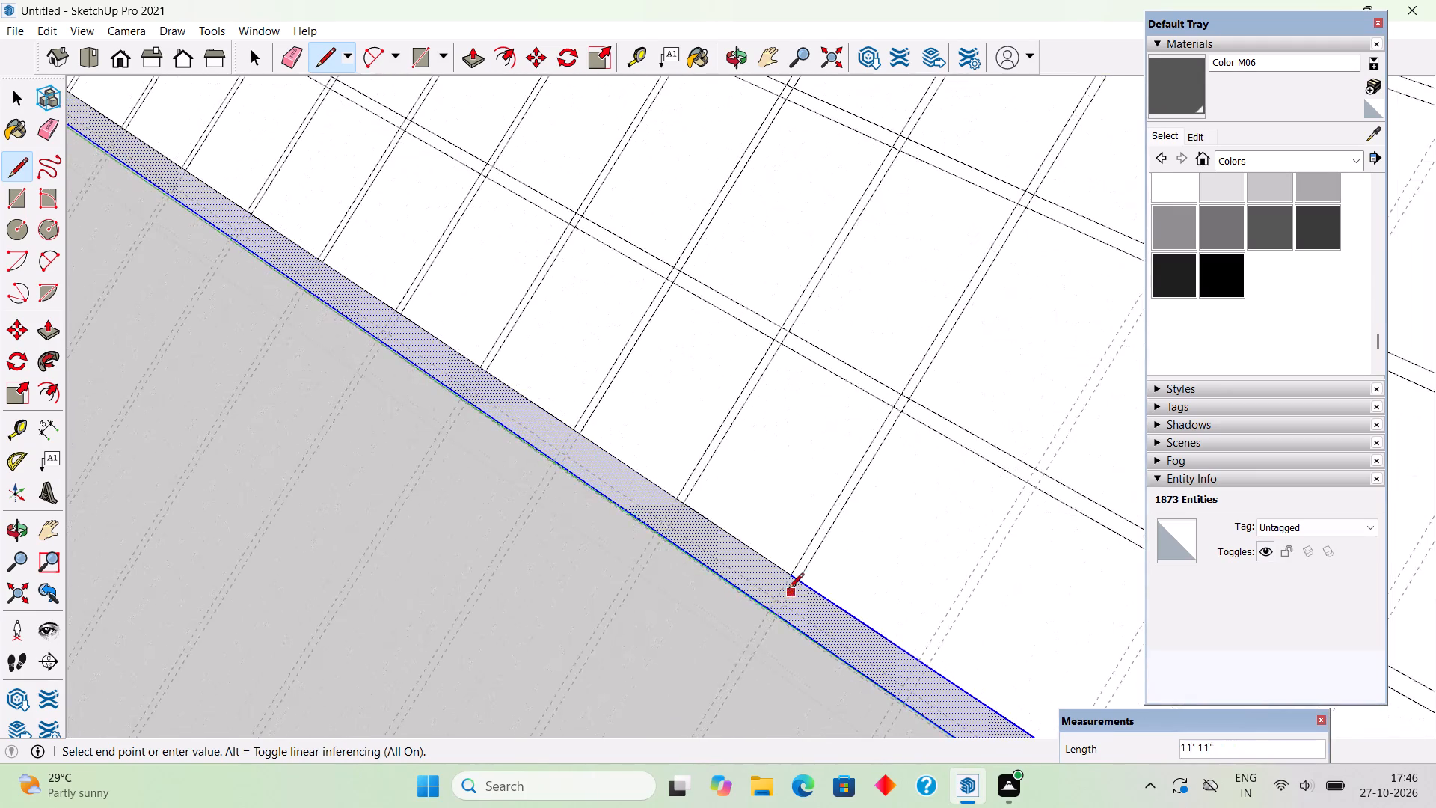
{"action": "left_click", "coordinate": [794, 587]}
Draw a line from the eave to the hip edge along the twentieth downslope pair's first guide.
{"action": "left_click", "coordinate": [924, 654]}
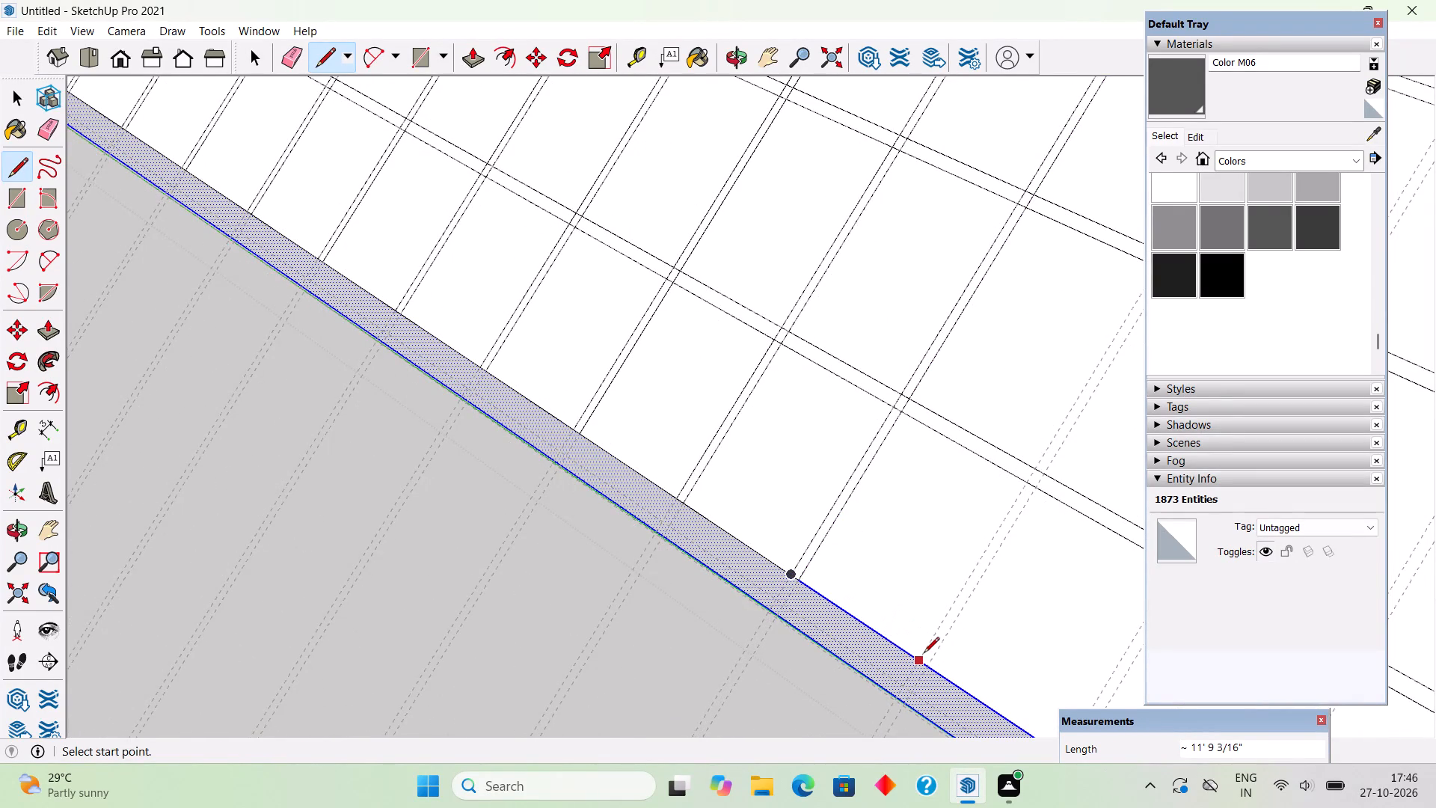
{"action": "scroll", "coordinate": [800, 633], "scroll_direction": "down", "scroll_amount": 10}
{"action": "scroll", "coordinate": [967, 364], "scroll_direction": "up", "scroll_amount": 7}
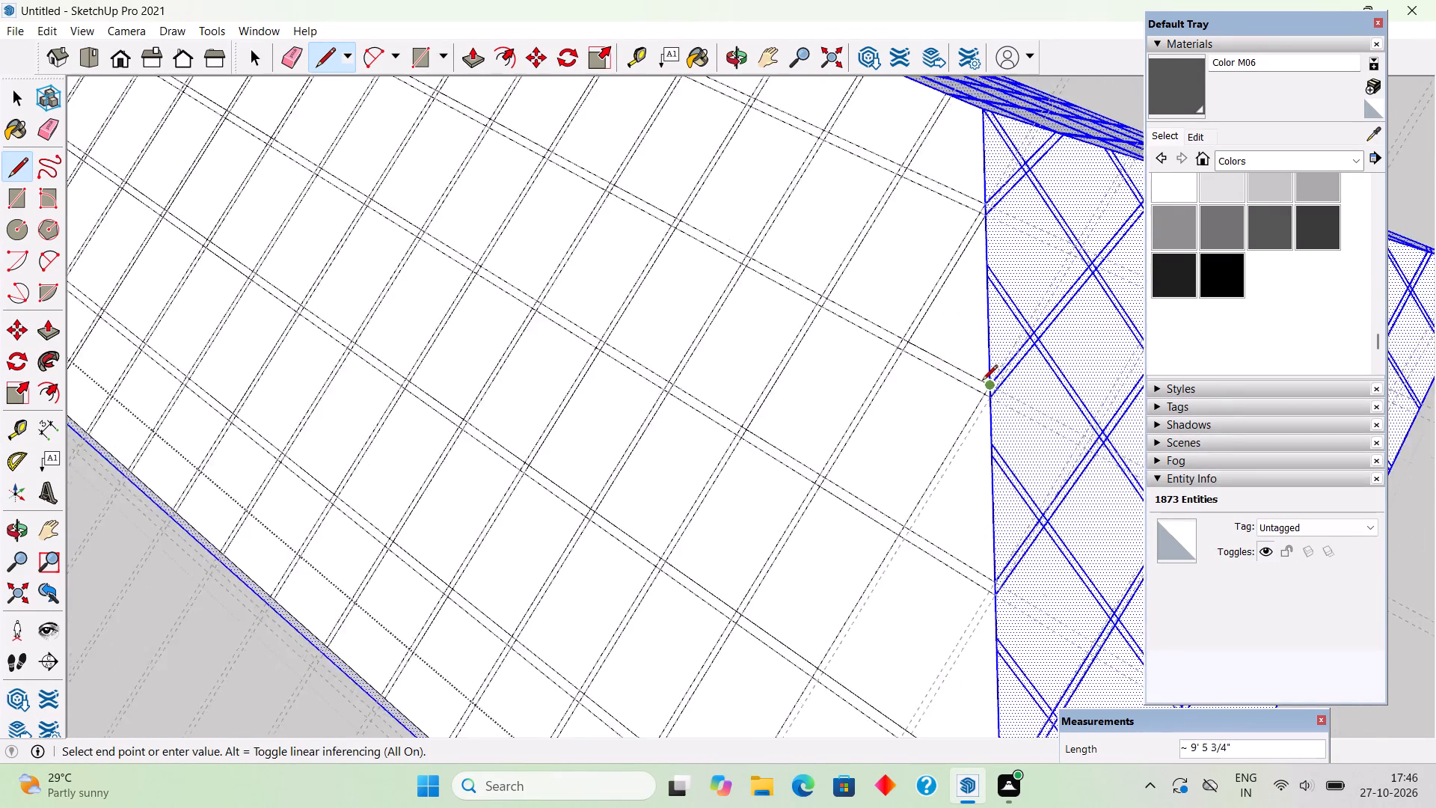
{"action": "scroll", "coordinate": [982, 382], "scroll_direction": "up", "scroll_amount": 7}
{"action": "left_click", "coordinate": [995, 387]}
{"action": "scroll", "coordinate": [984, 438], "scroll_direction": "up", "scroll_amount": 2}
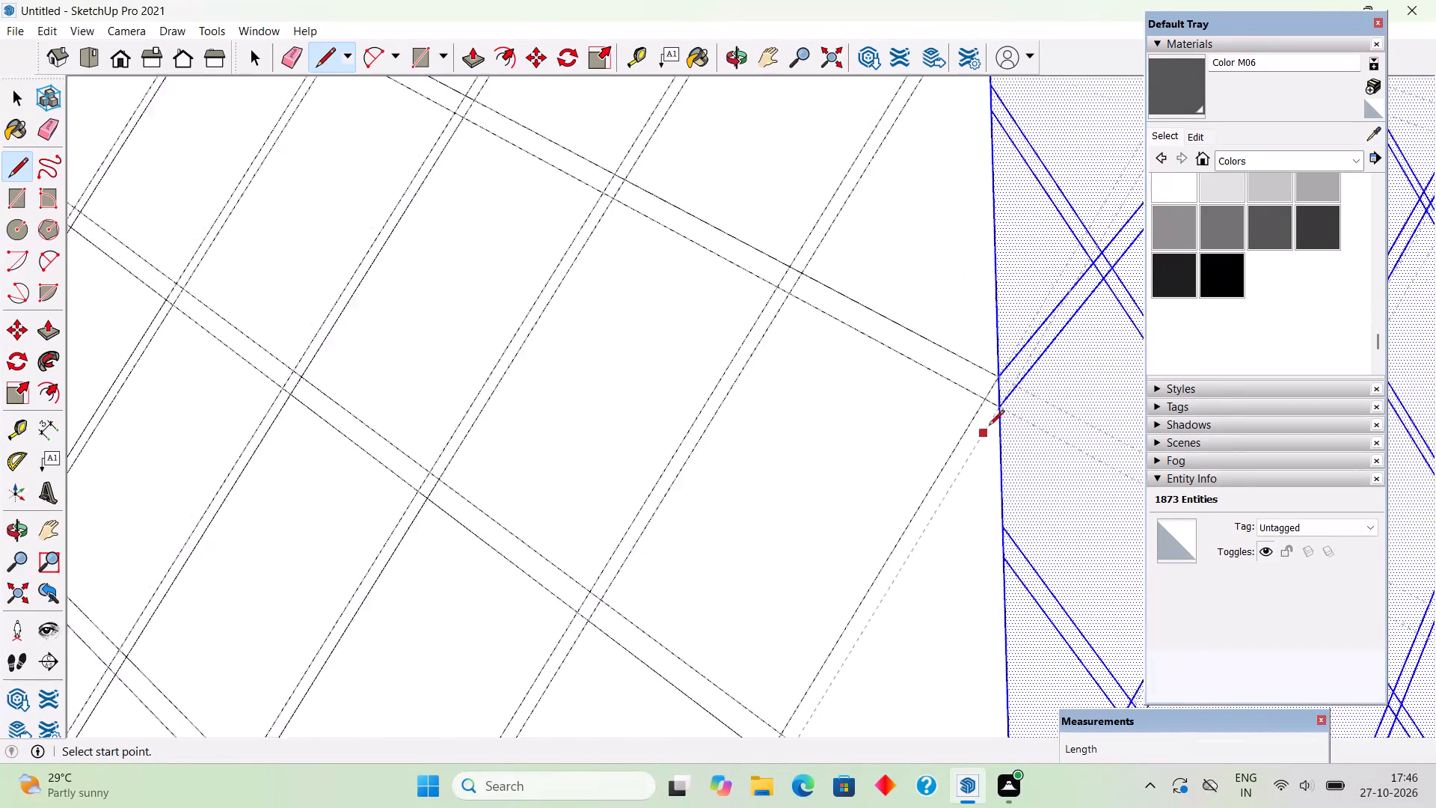
Draw the twentieth downslope pair's second line along its guide from the hip edge down to the eave.
{"action": "scroll", "coordinate": [989, 426], "scroll_direction": "up", "scroll_amount": 3}
{"action": "left_click", "coordinate": [1001, 406]}
{"action": "scroll", "coordinate": [877, 486], "scroll_direction": "down", "scroll_amount": 10}
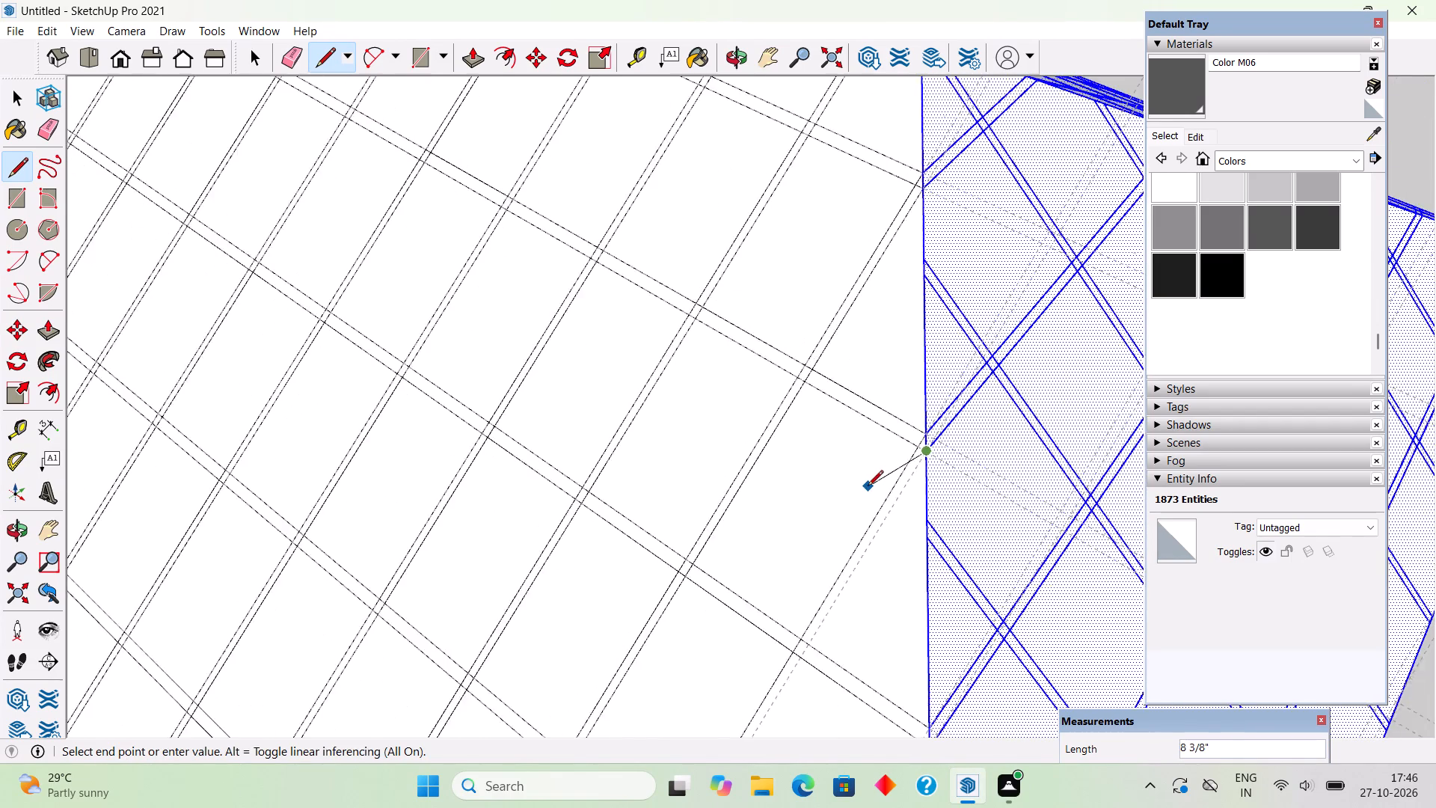
{"action": "scroll", "coordinate": [868, 487], "scroll_direction": "down", "scroll_amount": 5}
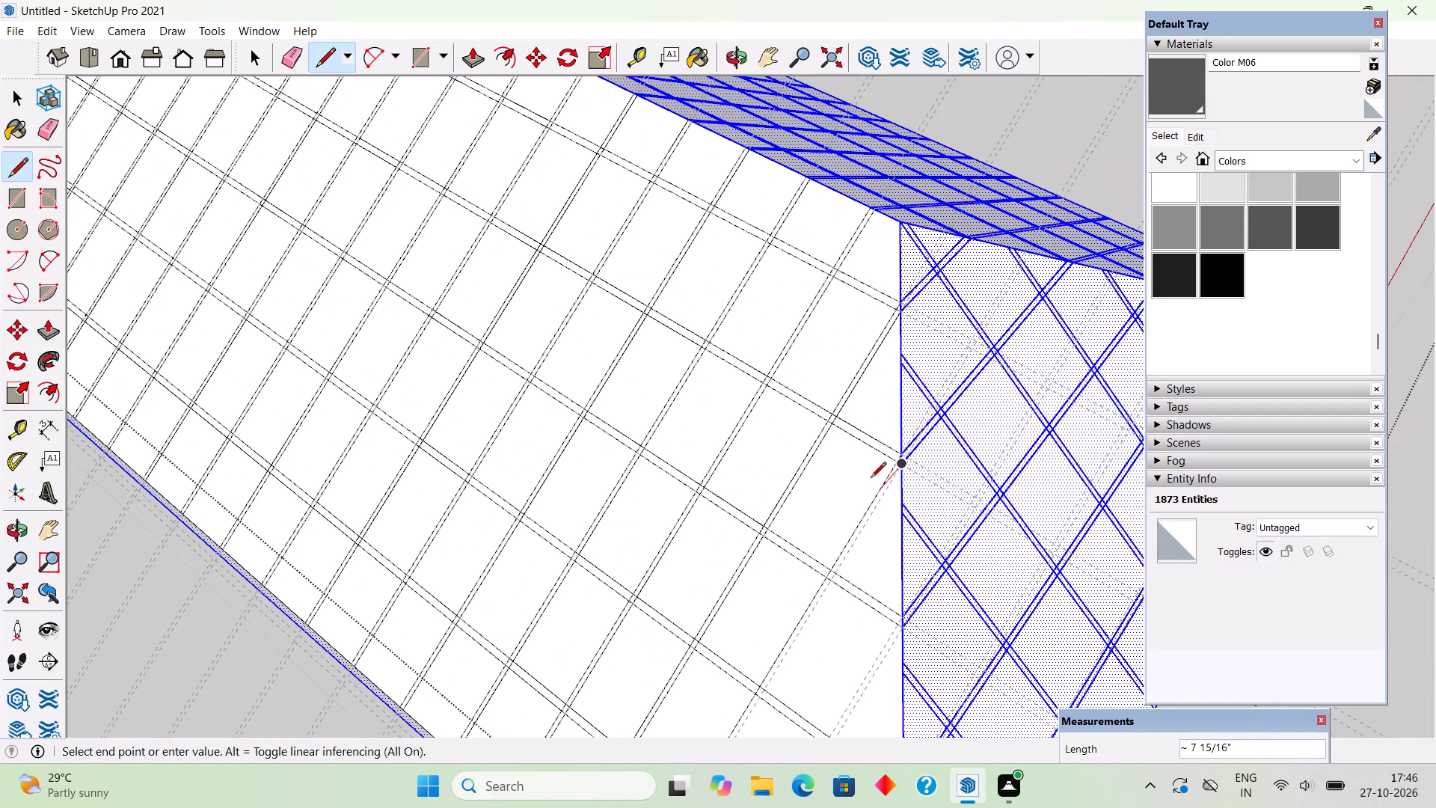
{"action": "scroll", "coordinate": [871, 479], "scroll_direction": "down", "scroll_amount": 9}
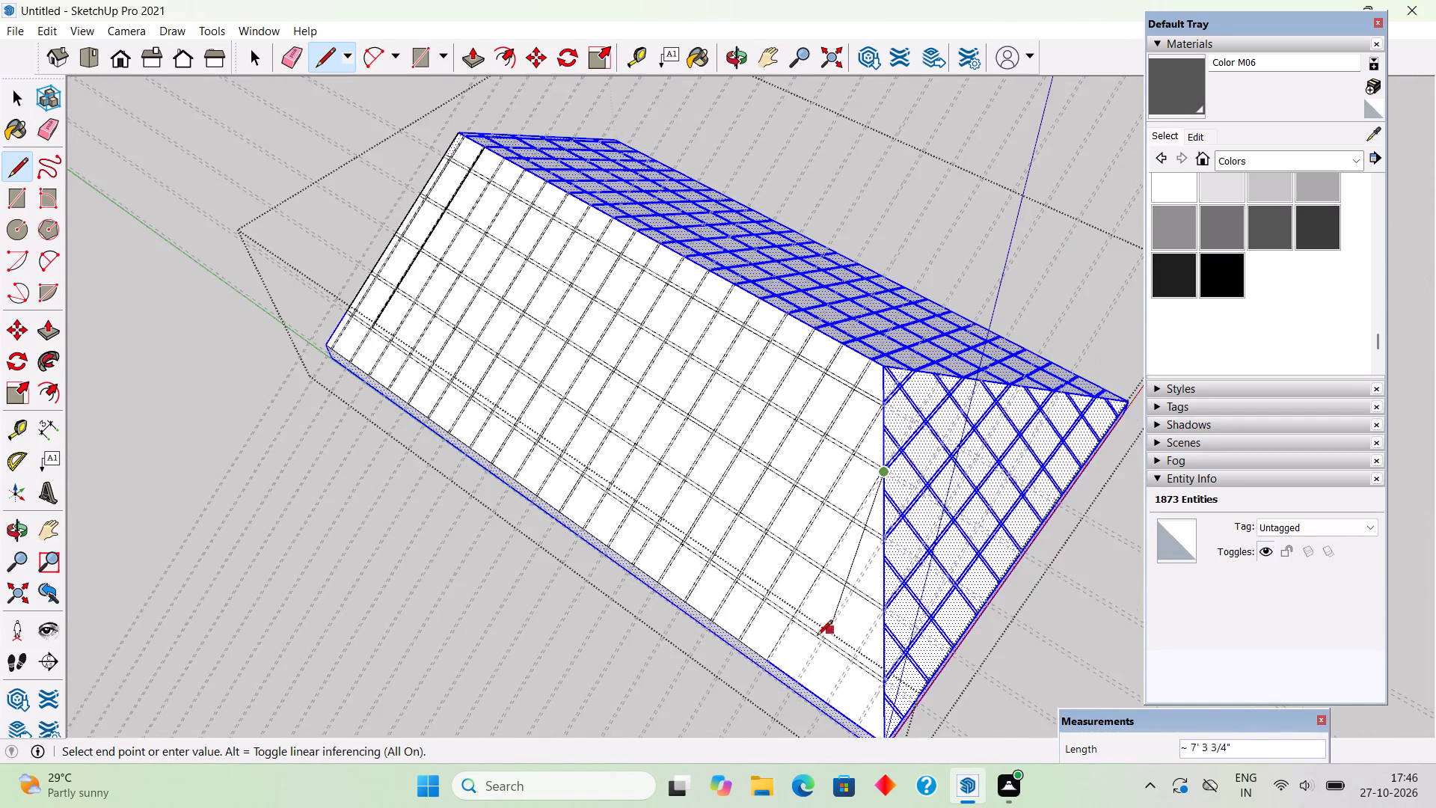
{"action": "scroll", "coordinate": [813, 640], "scroll_direction": "up", "scroll_amount": 10}
{"action": "scroll", "coordinate": [722, 688], "scroll_direction": "up", "scroll_amount": 9}
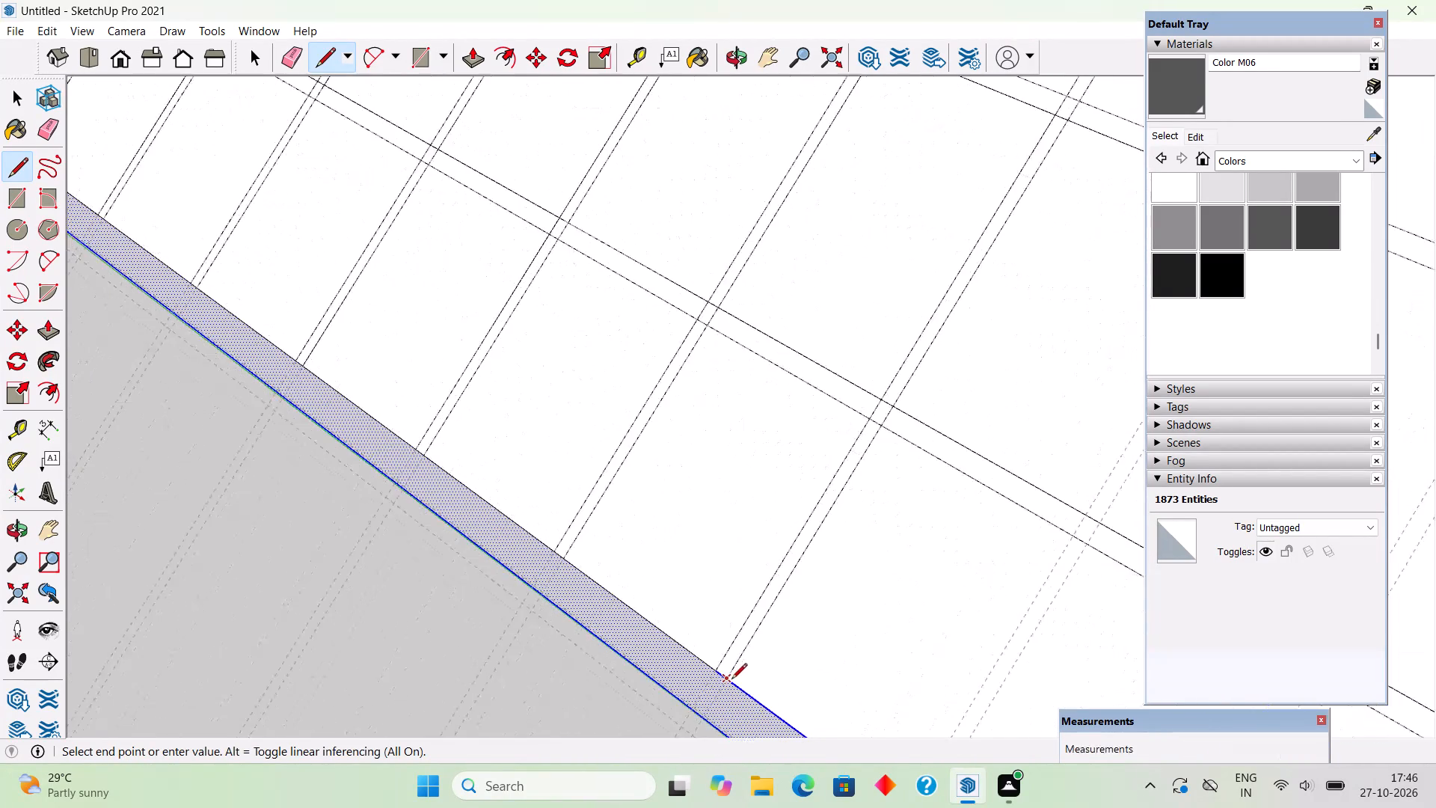
{"action": "left_click", "coordinate": [731, 680]}
Draw a line about 7' 7/16" long from the eave to the hip edge along the twenty-first downslope pair's first guide.
{"action": "scroll", "coordinate": [618, 517], "scroll_direction": "down", "scroll_amount": 9}
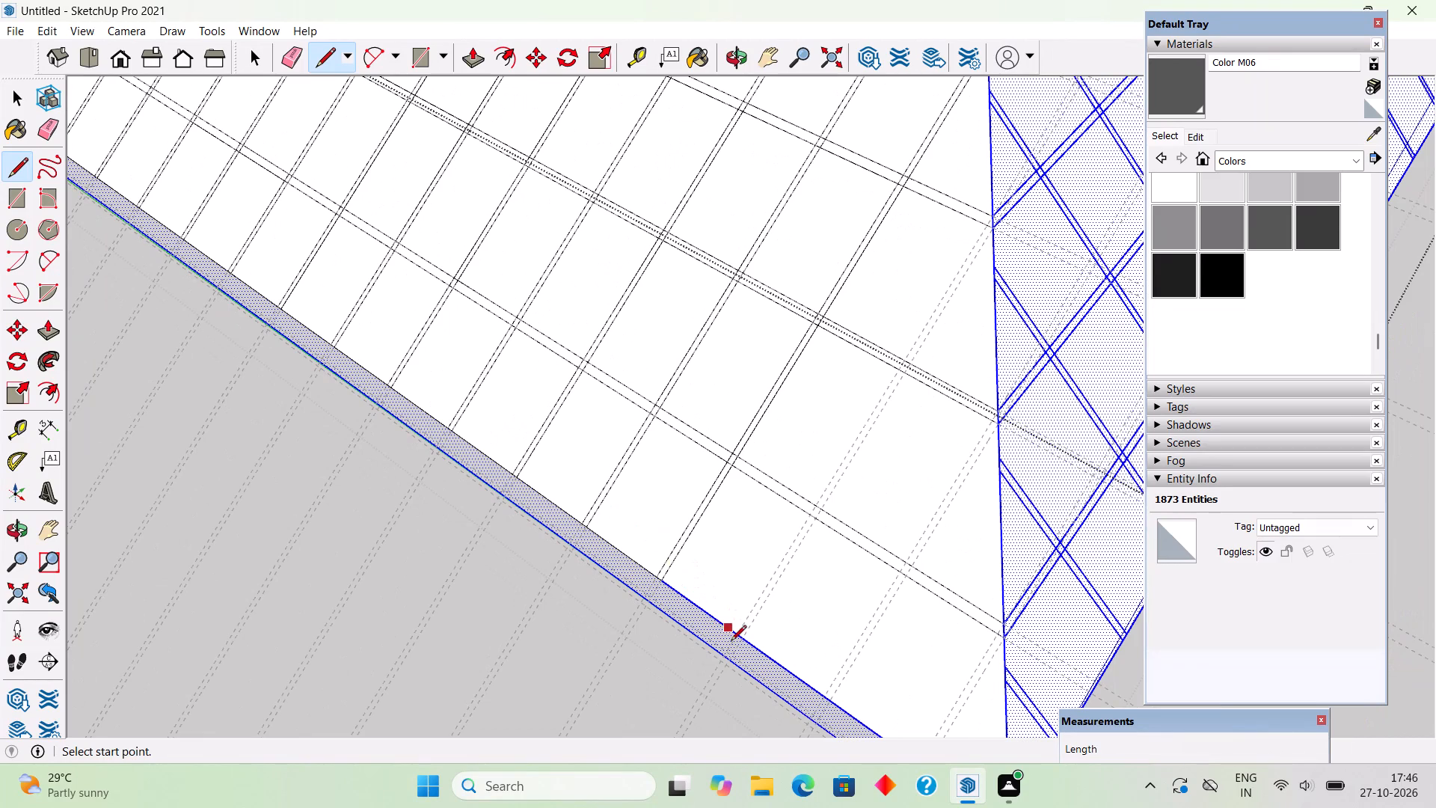
{"action": "left_click", "coordinate": [736, 637]}
{"action": "scroll", "coordinate": [985, 238], "scroll_direction": "up", "scroll_amount": 3}
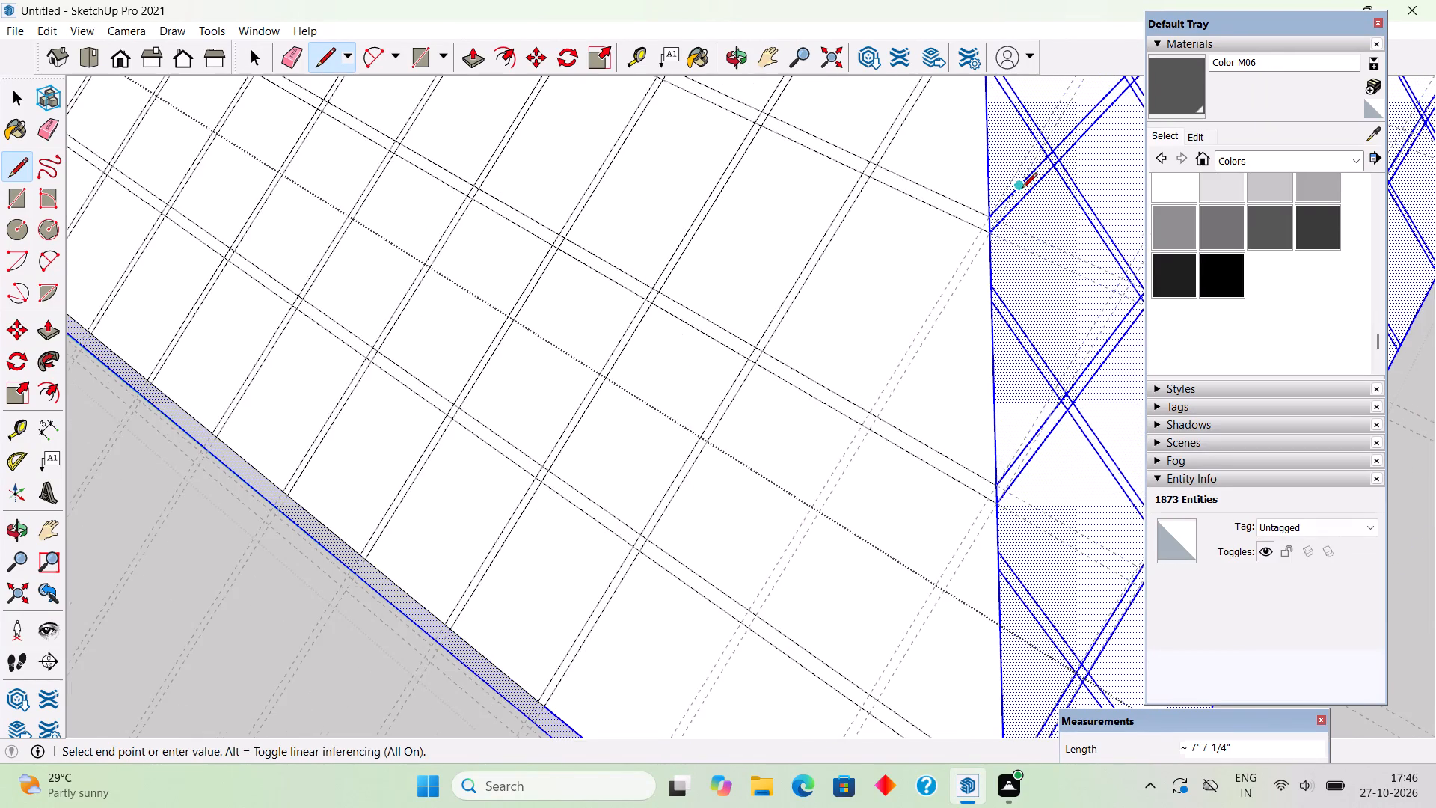
{"action": "scroll", "coordinate": [999, 218], "scroll_direction": "up", "scroll_amount": 8}
{"action": "left_click", "coordinate": [982, 212]}
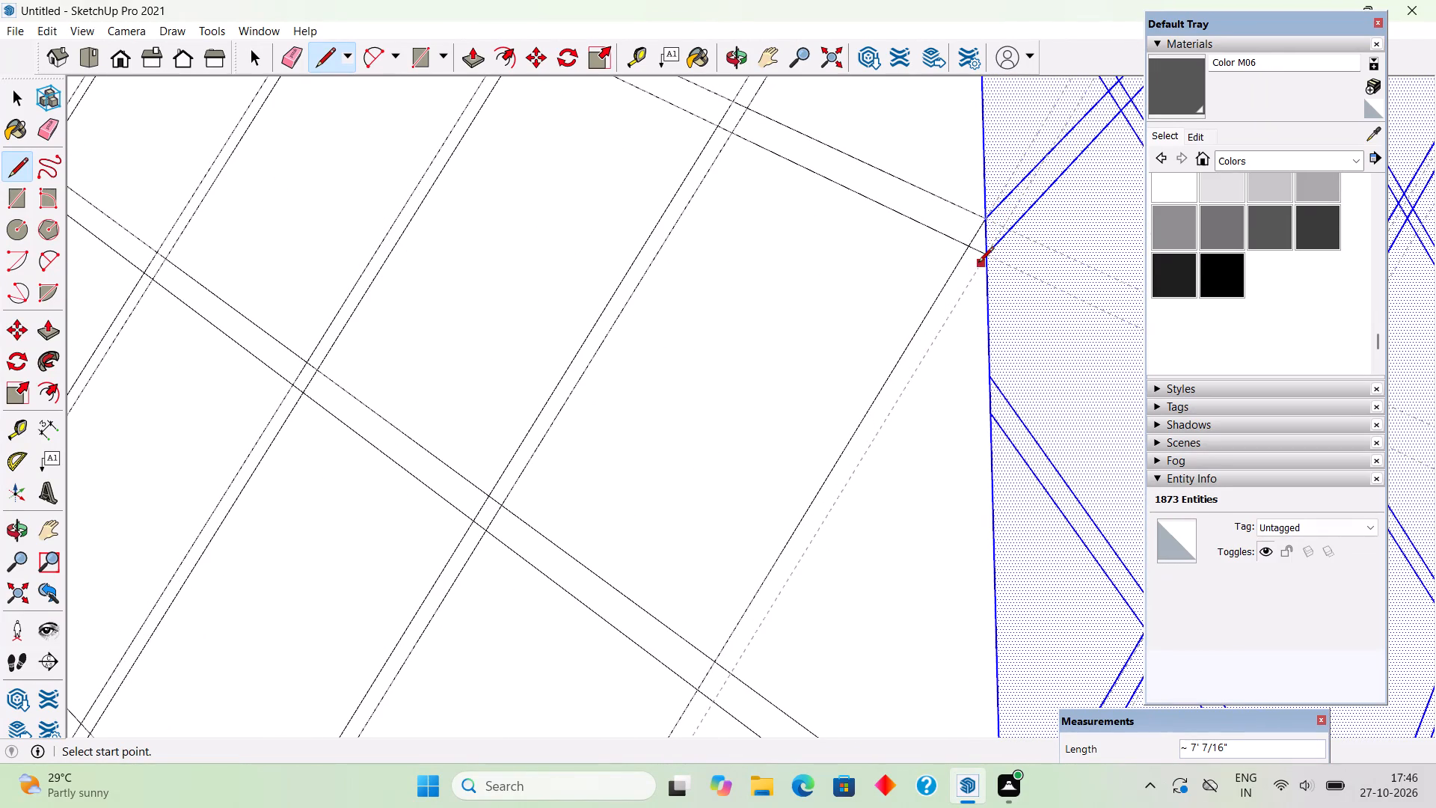
Draw the twenty-first downslope pair's second line, about 6' 11 7/8" long, along its guide from the hip edge to the eave.
{"action": "left_click", "coordinate": [986, 258]}
{"action": "scroll", "coordinate": [982, 258], "scroll_direction": "down", "scroll_amount": 14}
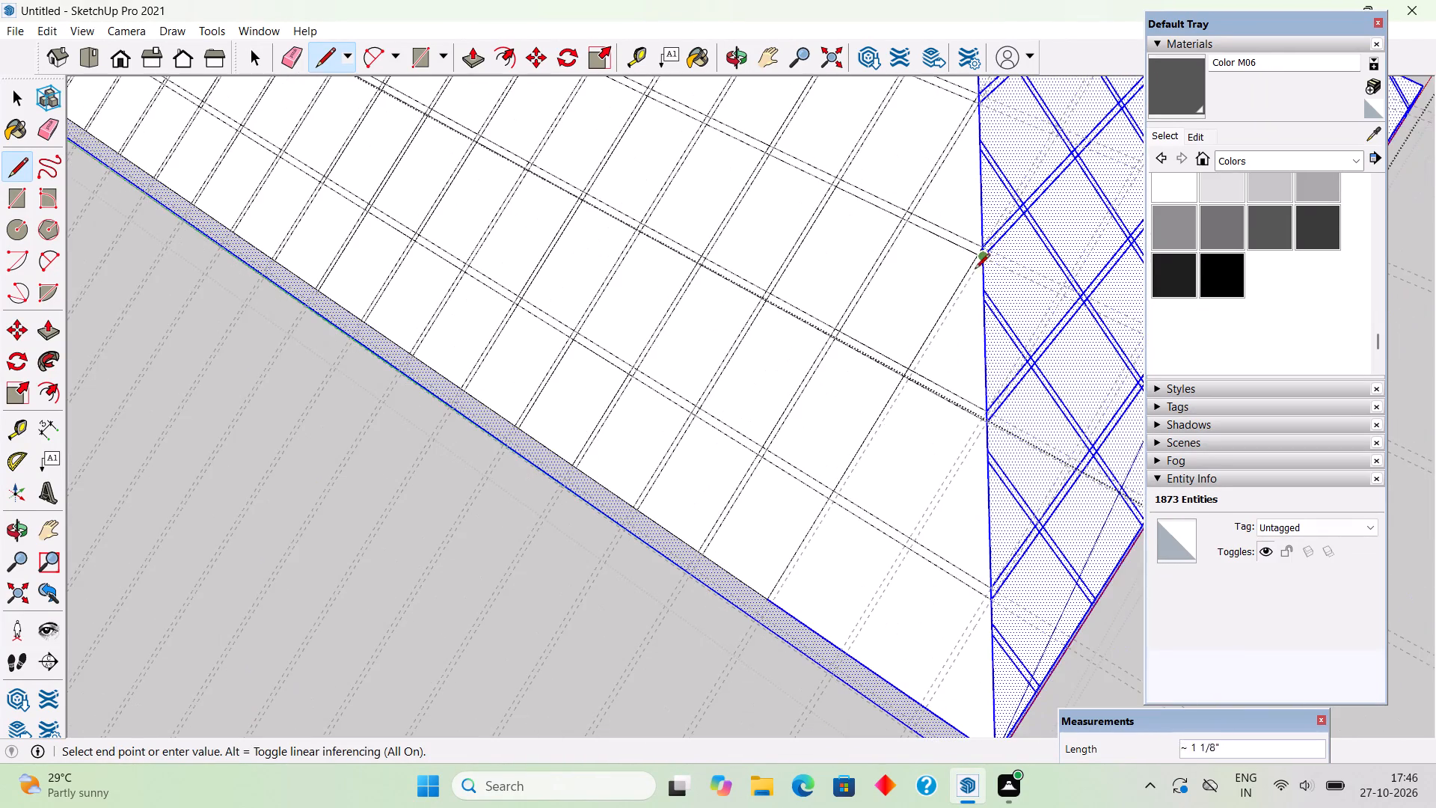
{"action": "scroll", "coordinate": [773, 588], "scroll_direction": "up", "scroll_amount": 4}
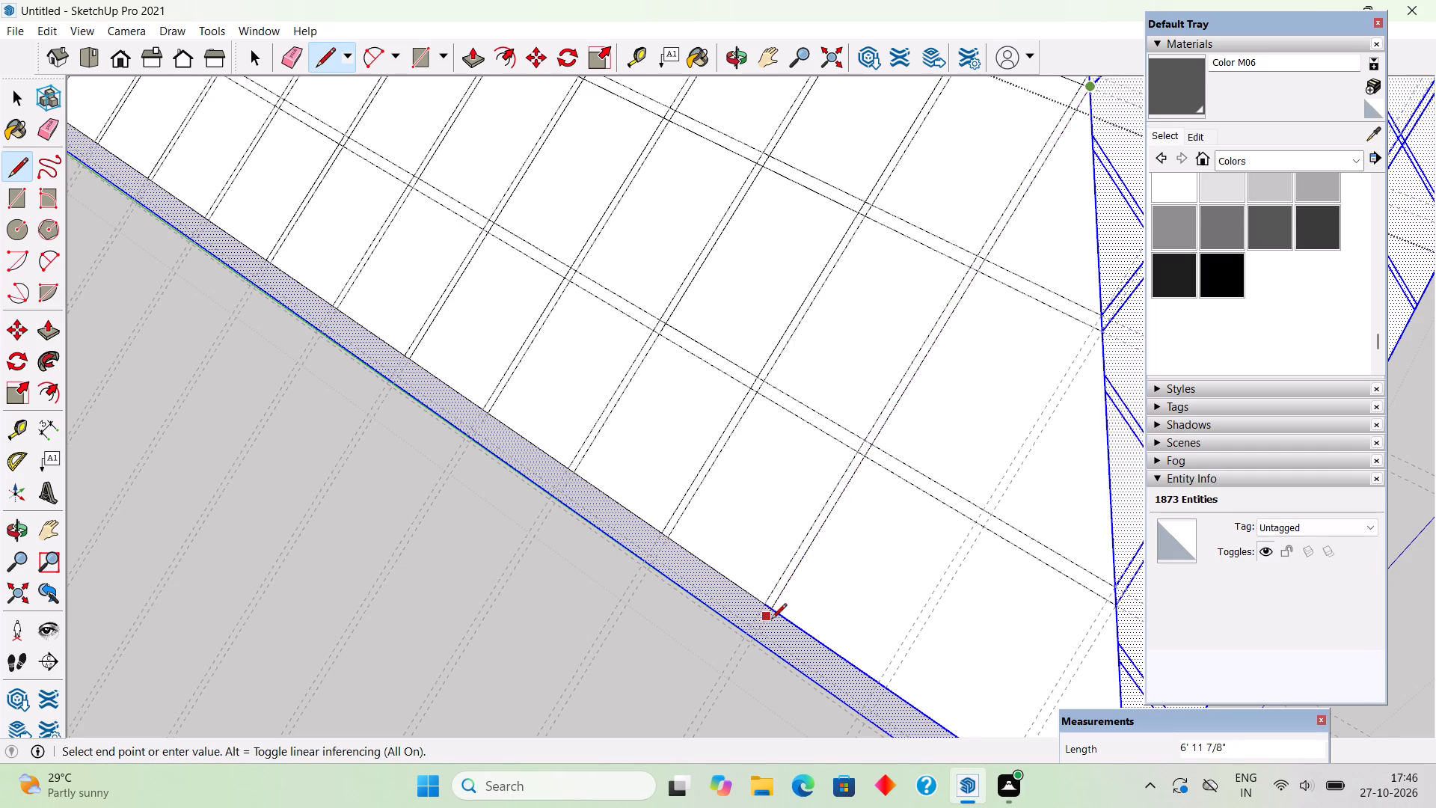
{"action": "scroll", "coordinate": [771, 620], "scroll_direction": "up", "scroll_amount": 4}
{"action": "left_click", "coordinate": [770, 607]}
Draw a line about 4' 7 1/8" long from the eave to the hip edge along the twenty-second downslope pair's first guide.
{"action": "scroll", "coordinate": [684, 602], "scroll_direction": "down", "scroll_amount": 5}
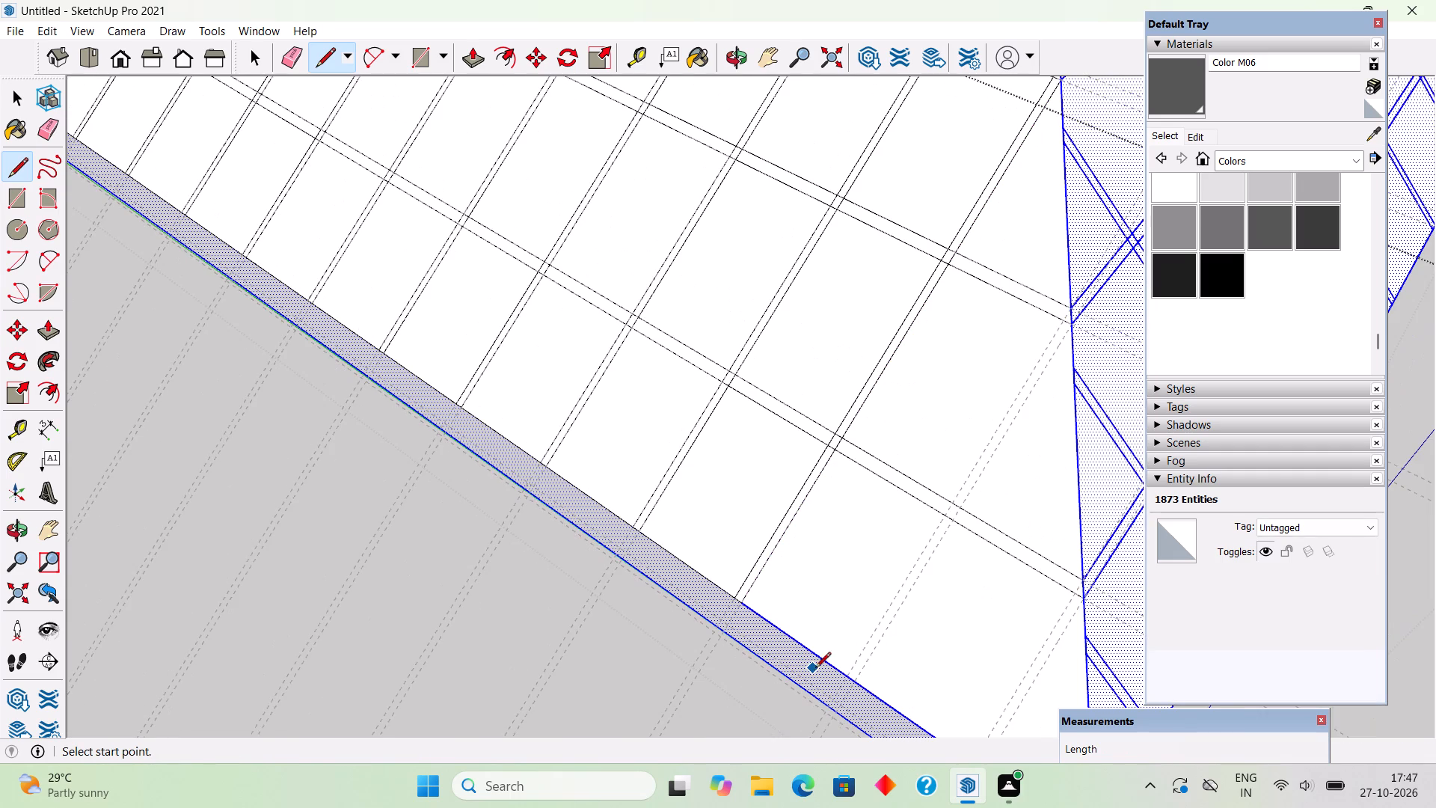
{"action": "left_click", "coordinate": [852, 668]}
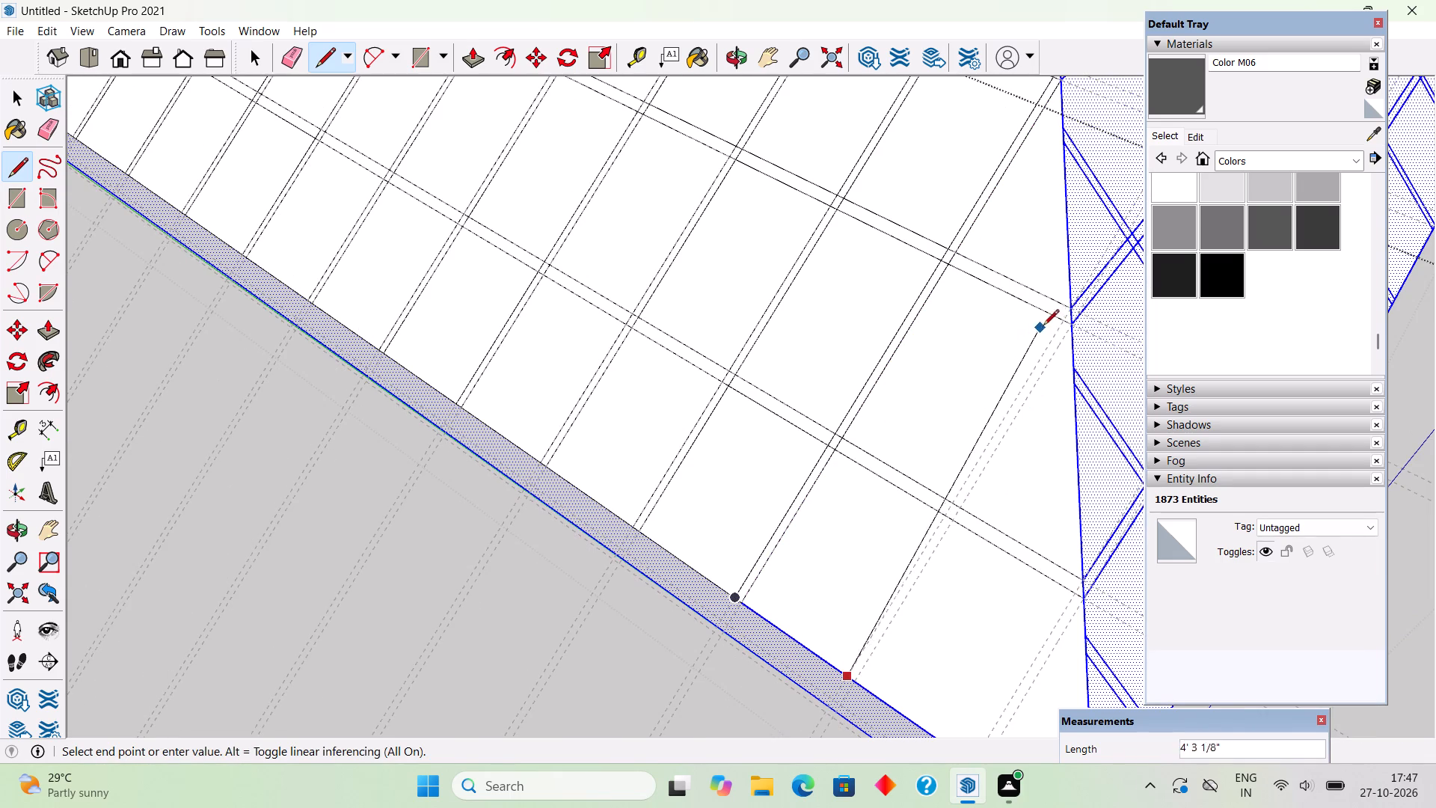
{"action": "left_click", "coordinate": [1073, 307]}
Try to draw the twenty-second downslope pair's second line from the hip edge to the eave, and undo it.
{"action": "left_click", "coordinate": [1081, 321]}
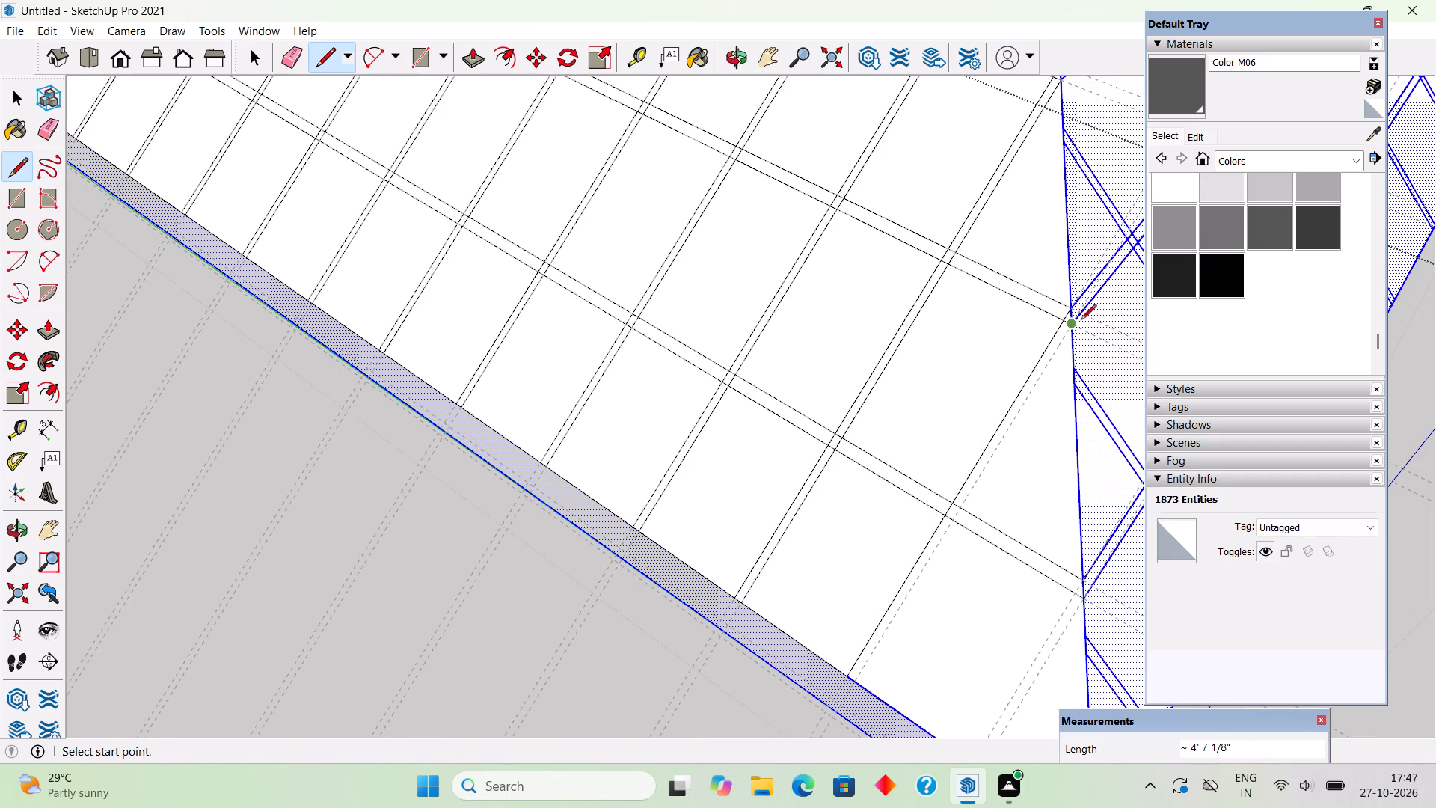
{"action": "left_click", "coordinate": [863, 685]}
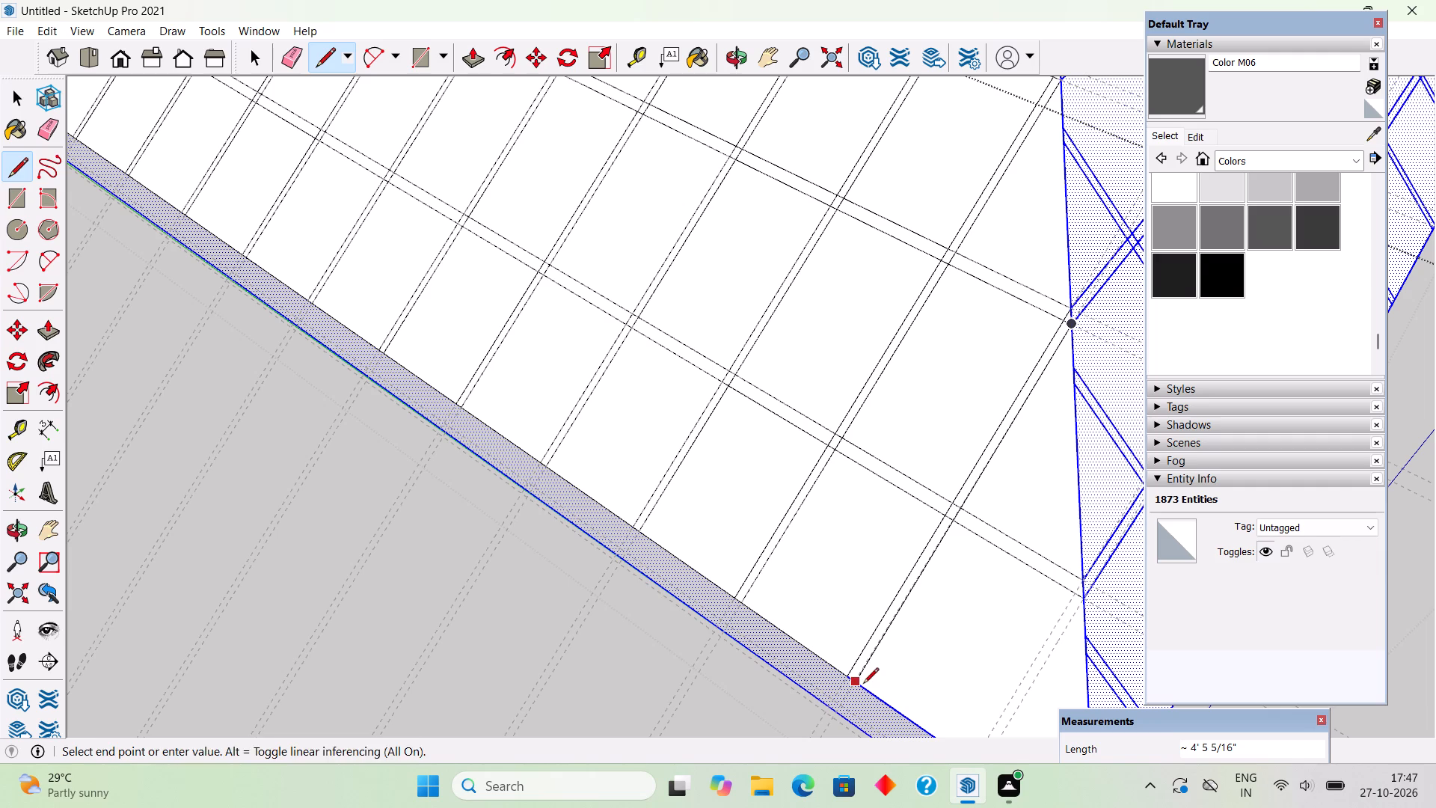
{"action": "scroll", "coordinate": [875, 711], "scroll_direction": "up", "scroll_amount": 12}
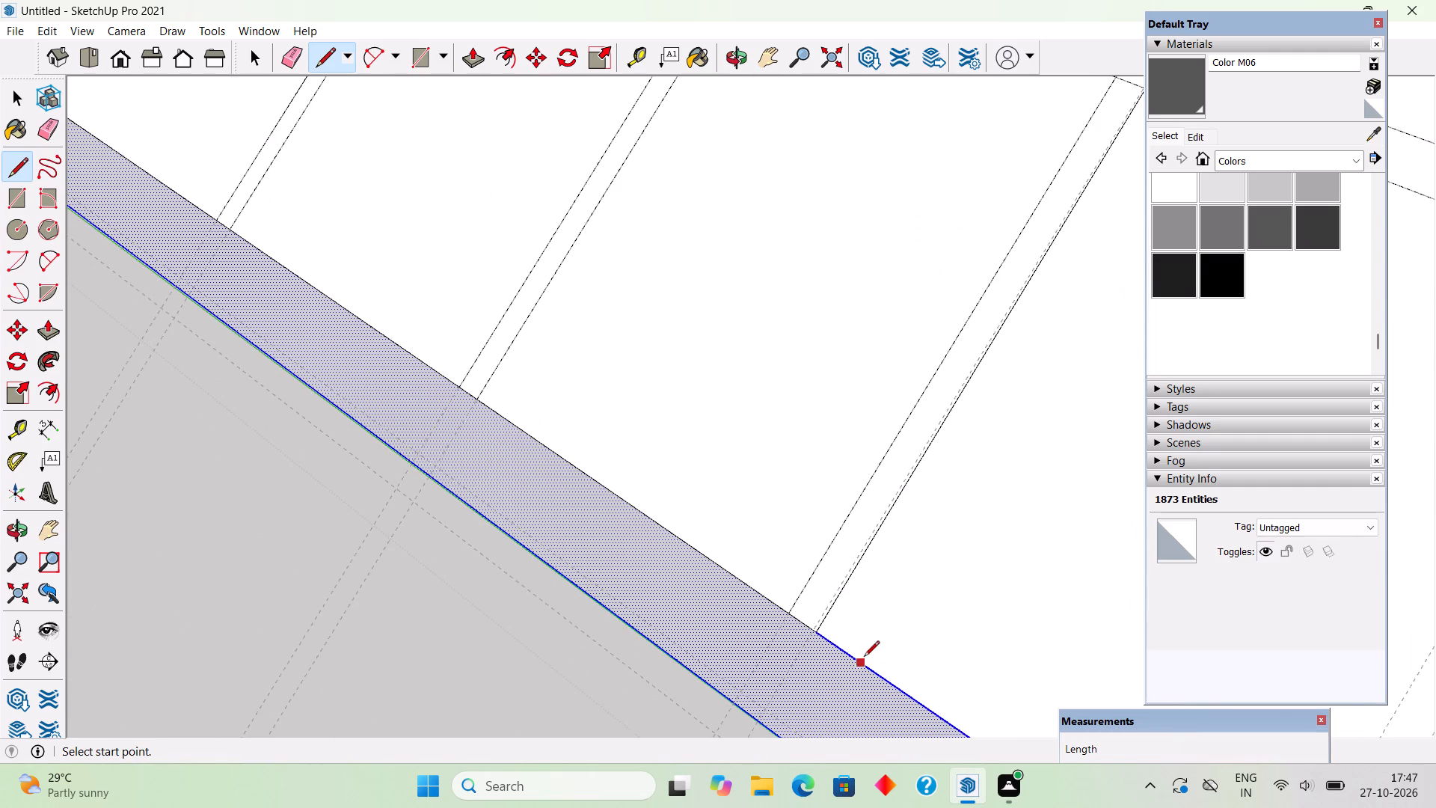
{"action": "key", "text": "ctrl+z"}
Draw the twenty-second downslope pair's second line, about 4' 5 5/16" long, along its guide from the eave to the hip edge.
{"action": "left_click", "coordinate": [812, 633]}
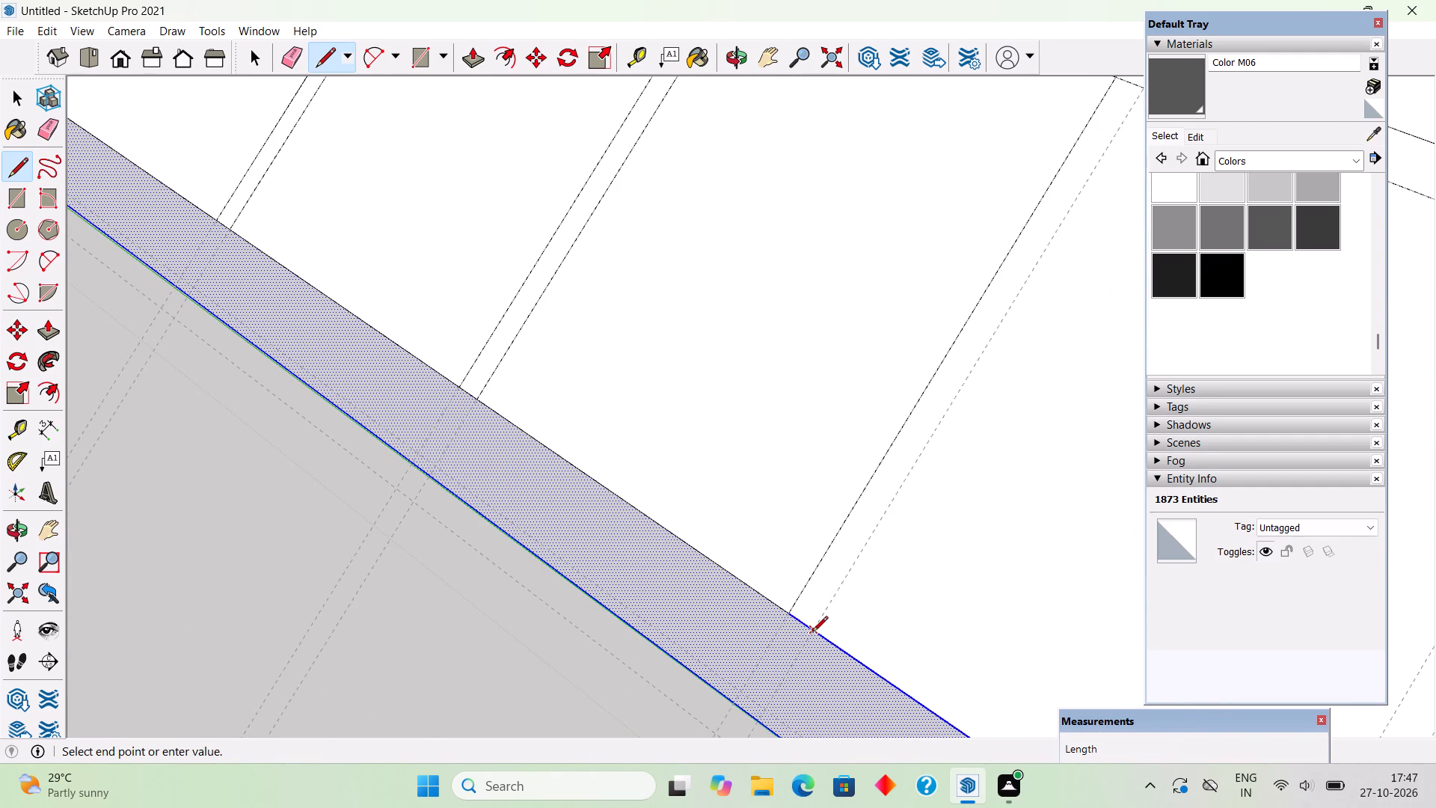
{"action": "scroll", "coordinate": [812, 633], "scroll_direction": "down", "scroll_amount": 15}
{"action": "scroll", "coordinate": [1012, 323], "scroll_direction": "up", "scroll_amount": 6}
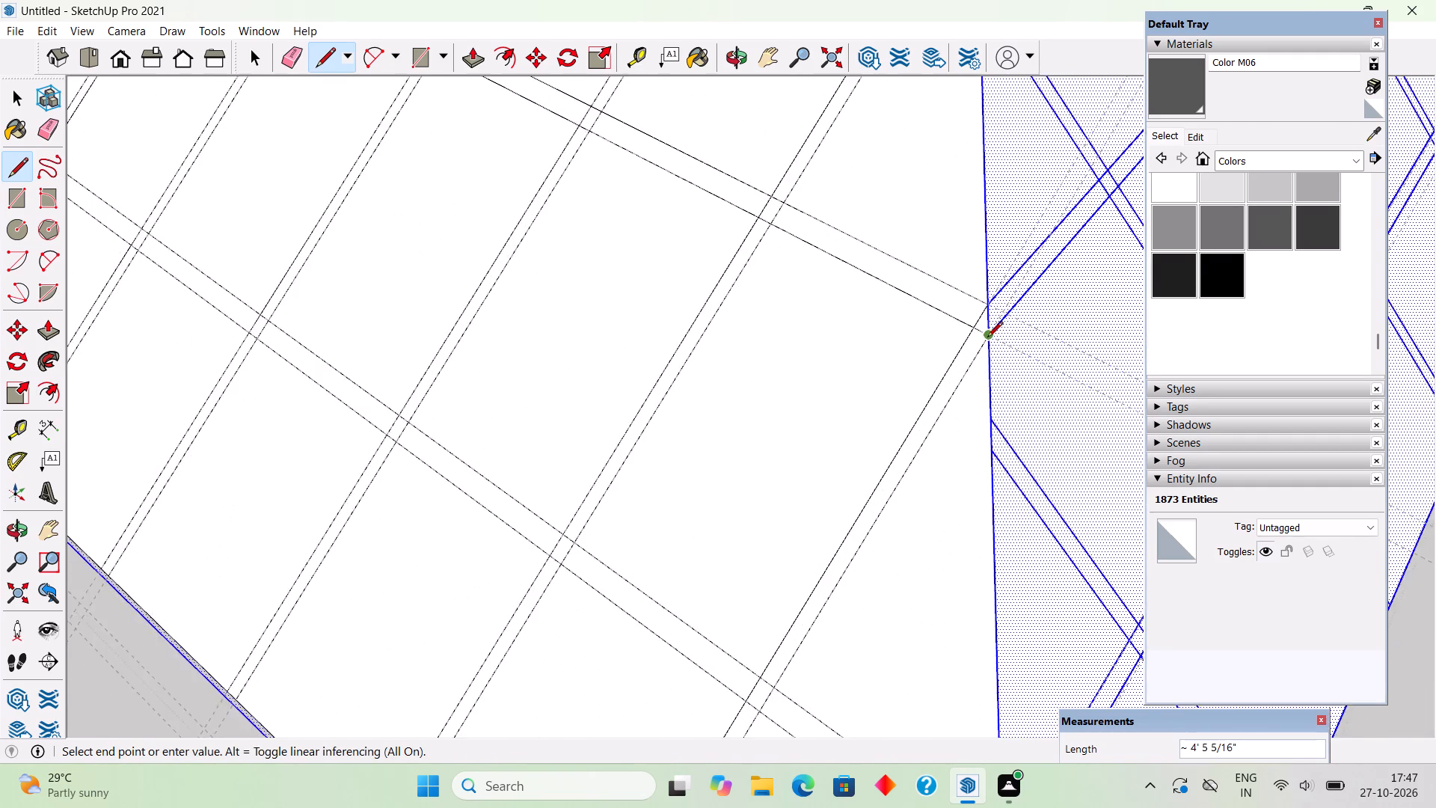
{"action": "scroll", "coordinate": [987, 338], "scroll_direction": "up", "scroll_amount": 10}
{"action": "left_click", "coordinate": [987, 339]}
Draw the last downslope pair by the eave corner, with lines about 2' and 2' 1 13/16" long from eave to hip edge.
{"action": "scroll", "coordinate": [845, 300], "scroll_direction": "down", "scroll_amount": 5}
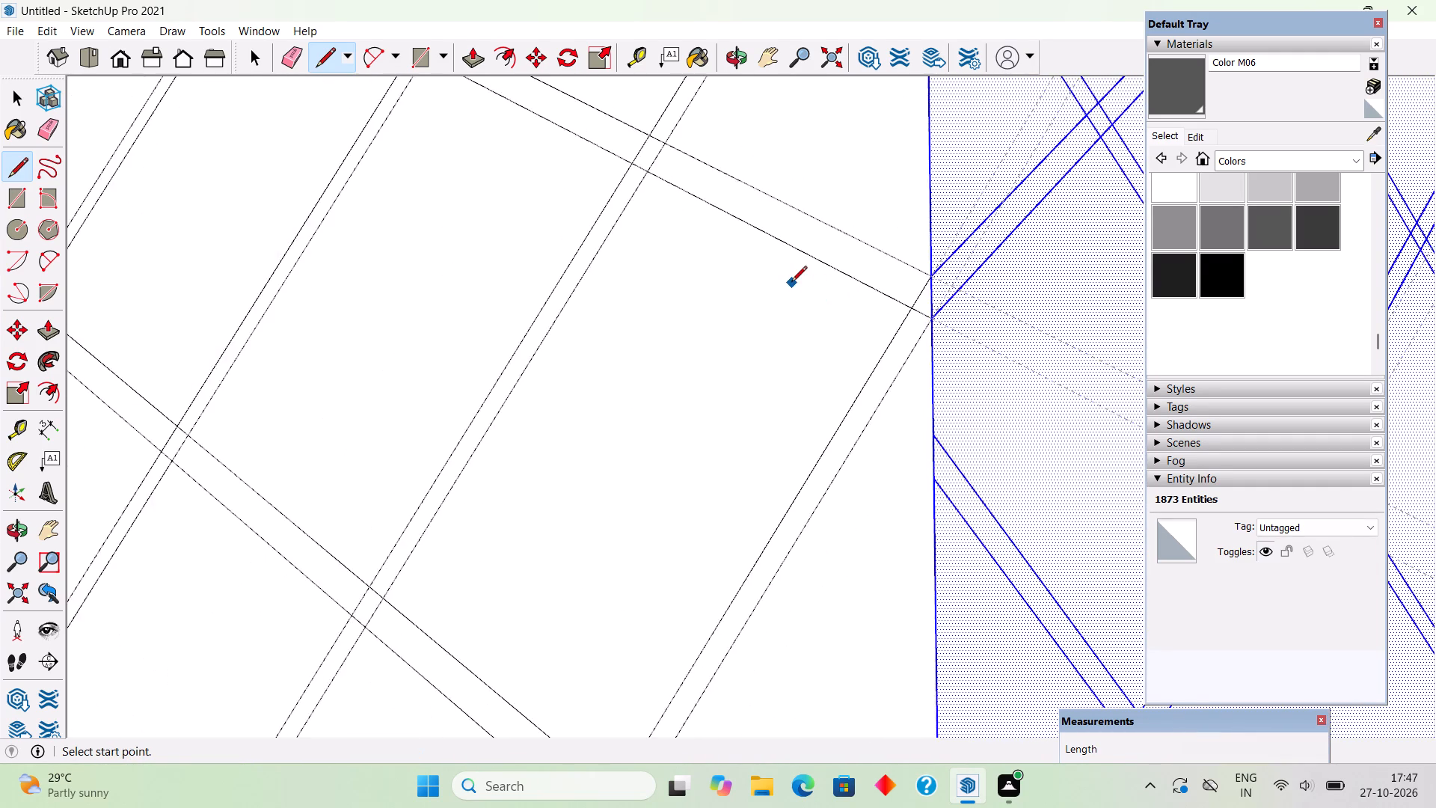
{"action": "scroll", "coordinate": [791, 283], "scroll_direction": "down", "scroll_amount": 14}
{"action": "scroll", "coordinate": [779, 664], "scroll_direction": "up", "scroll_amount": 6}
{"action": "scroll", "coordinate": [748, 572], "scroll_direction": "up", "scroll_amount": 5}
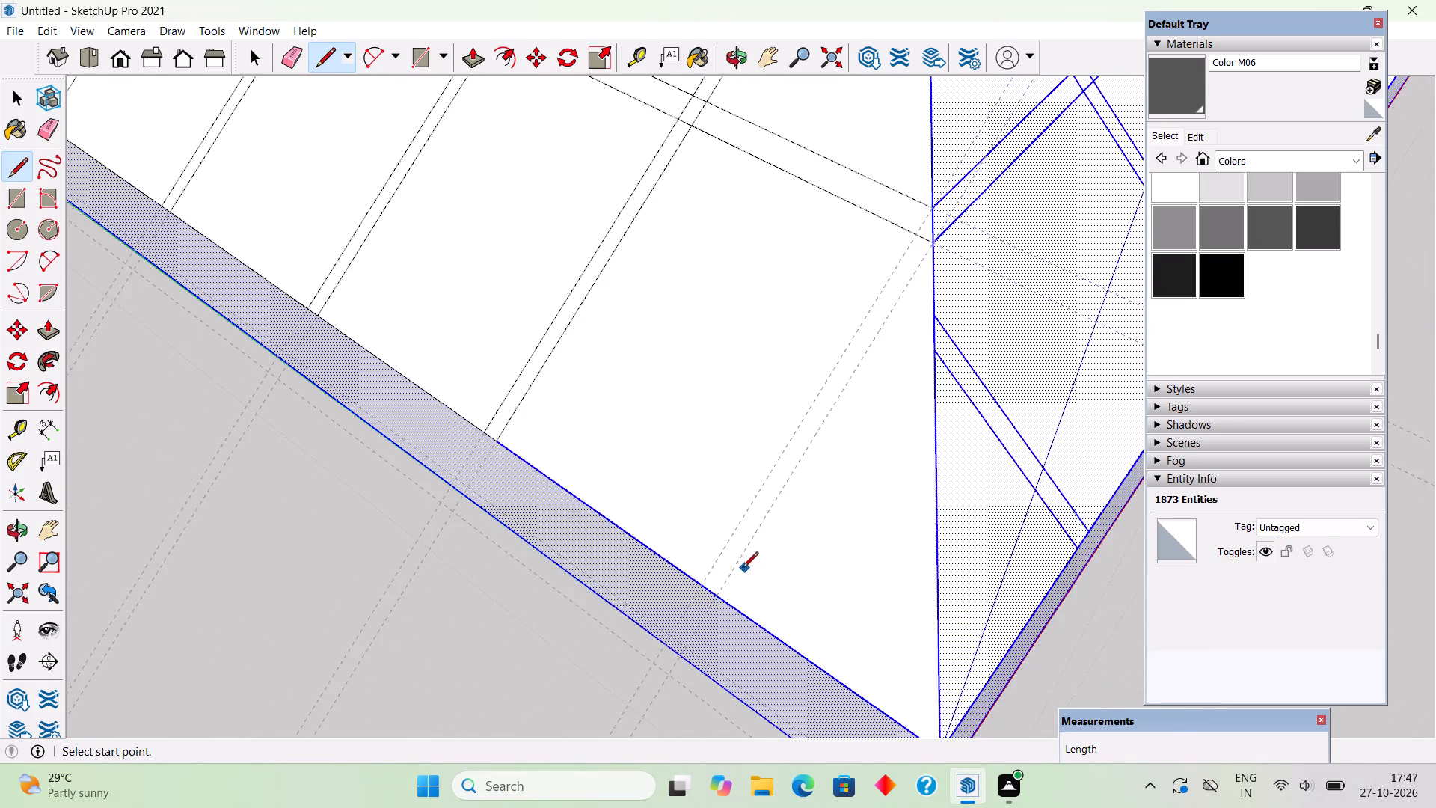
{"action": "left_click", "coordinate": [712, 602]}
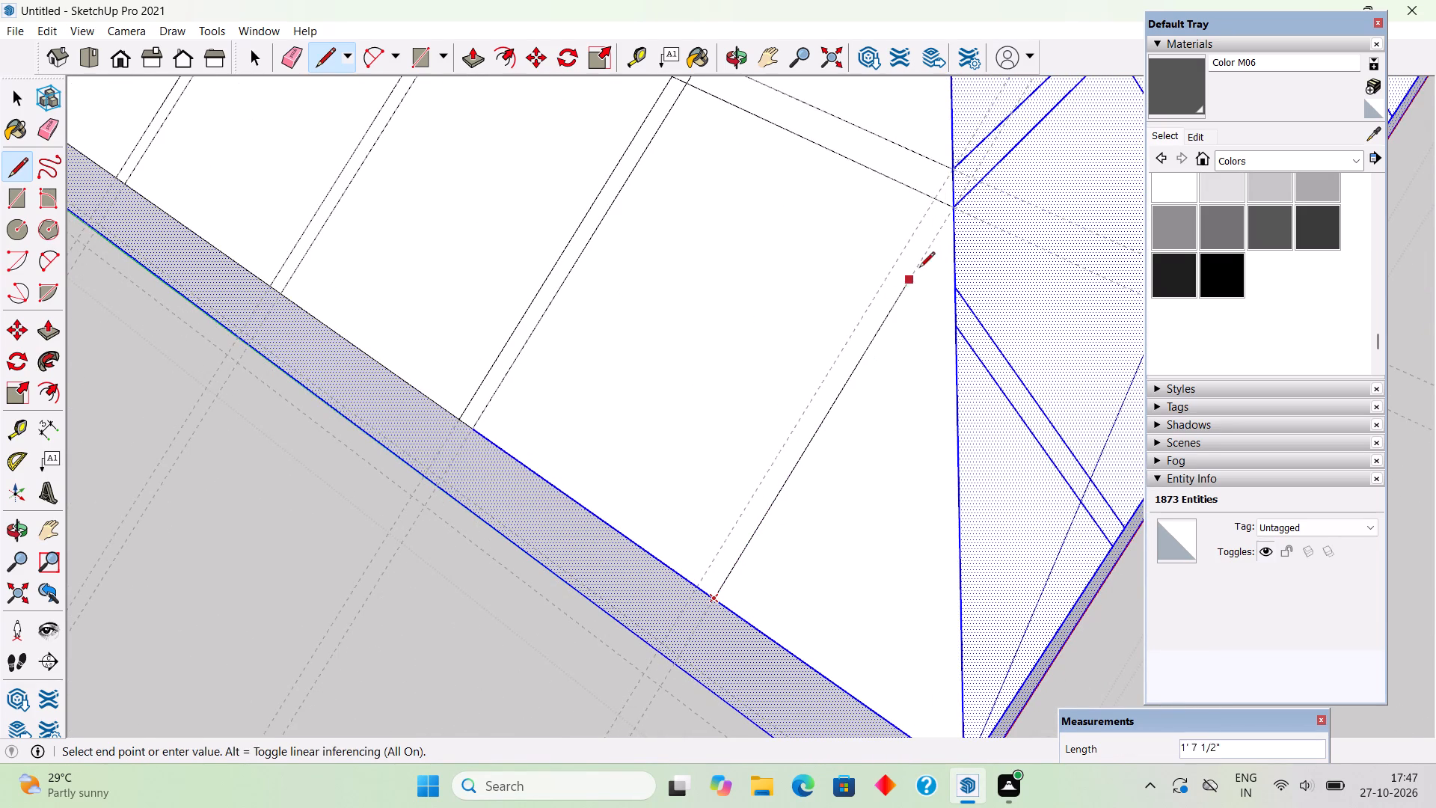
{"action": "left_click", "coordinate": [951, 217]}
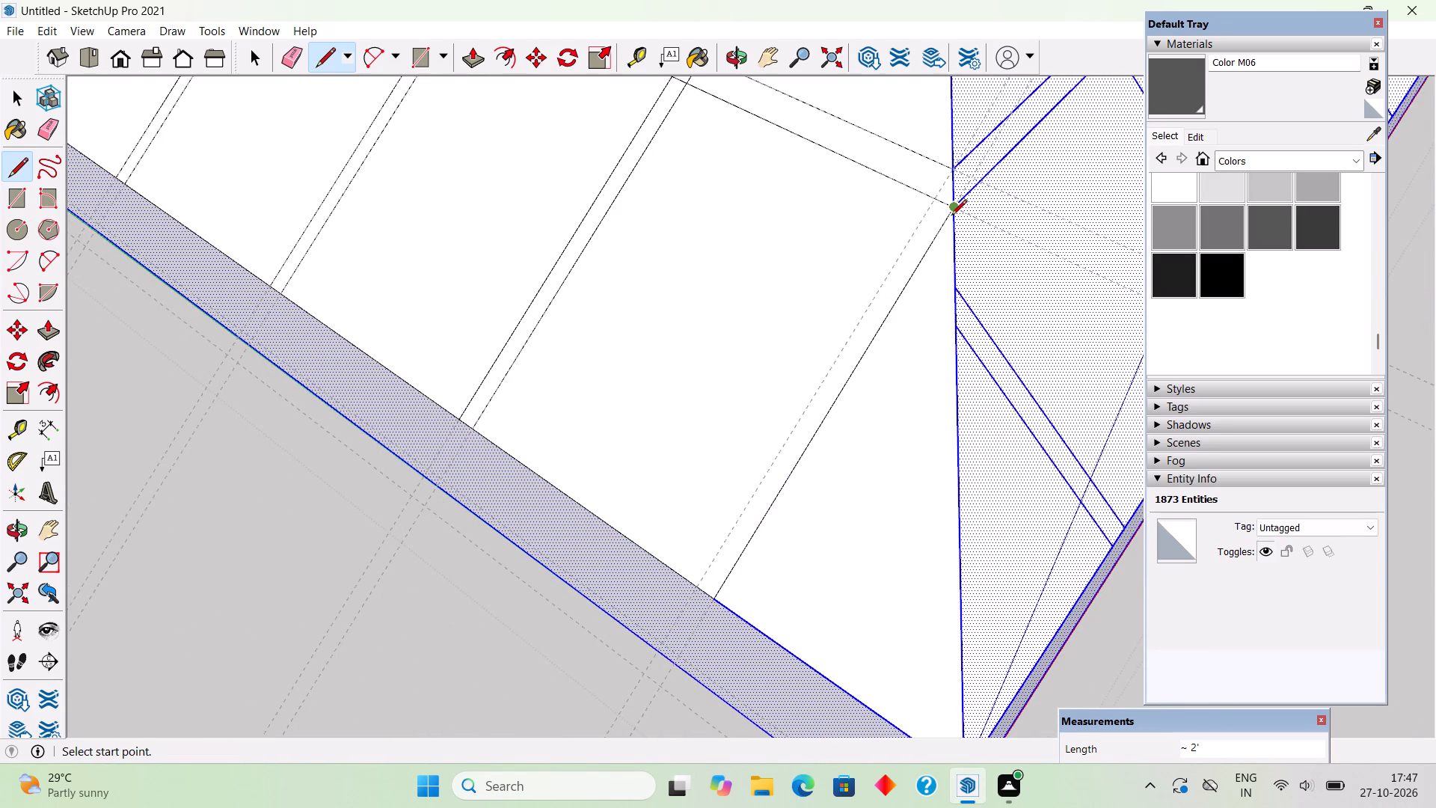
{"action": "left_click", "coordinate": [699, 582]}
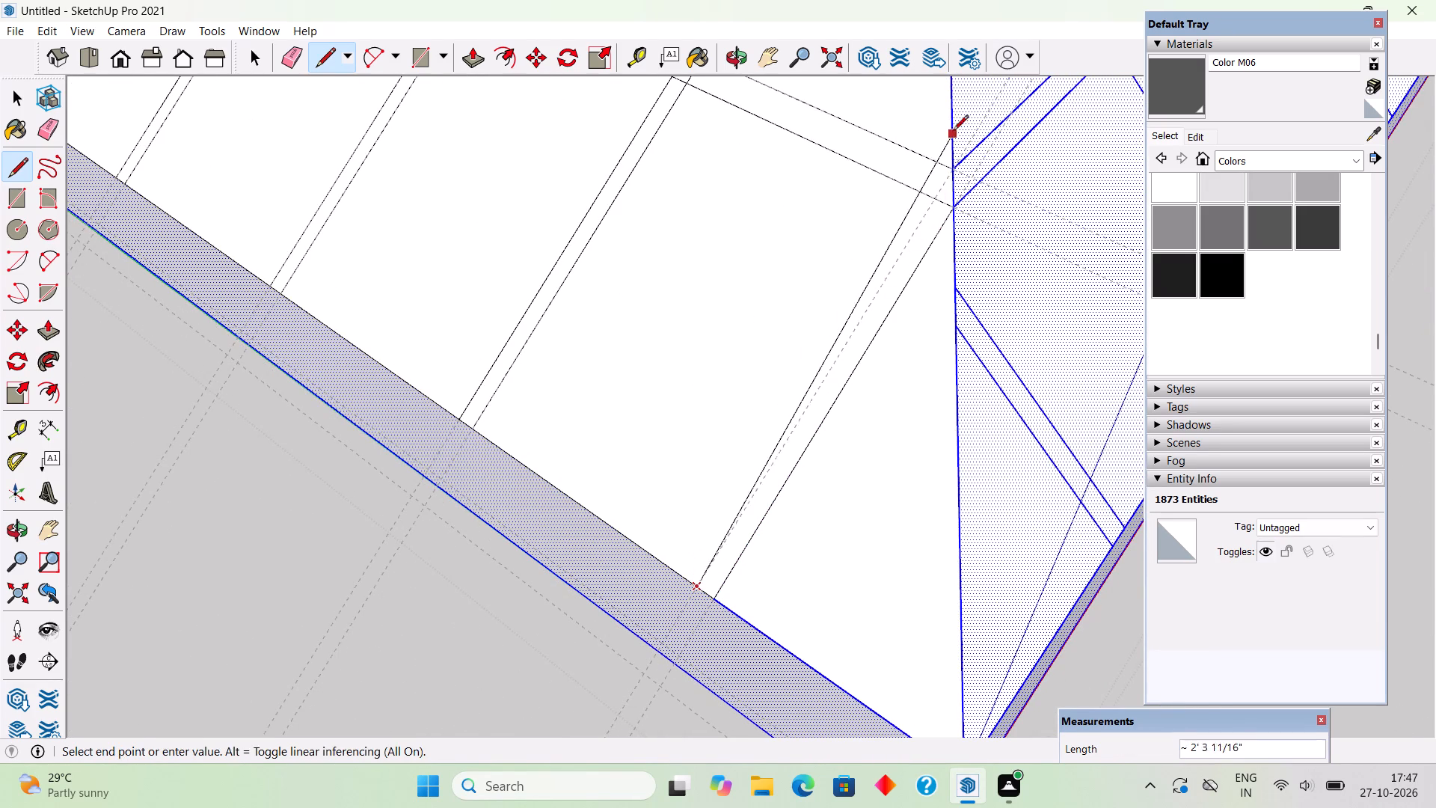
{"action": "left_click", "coordinate": [955, 168]}
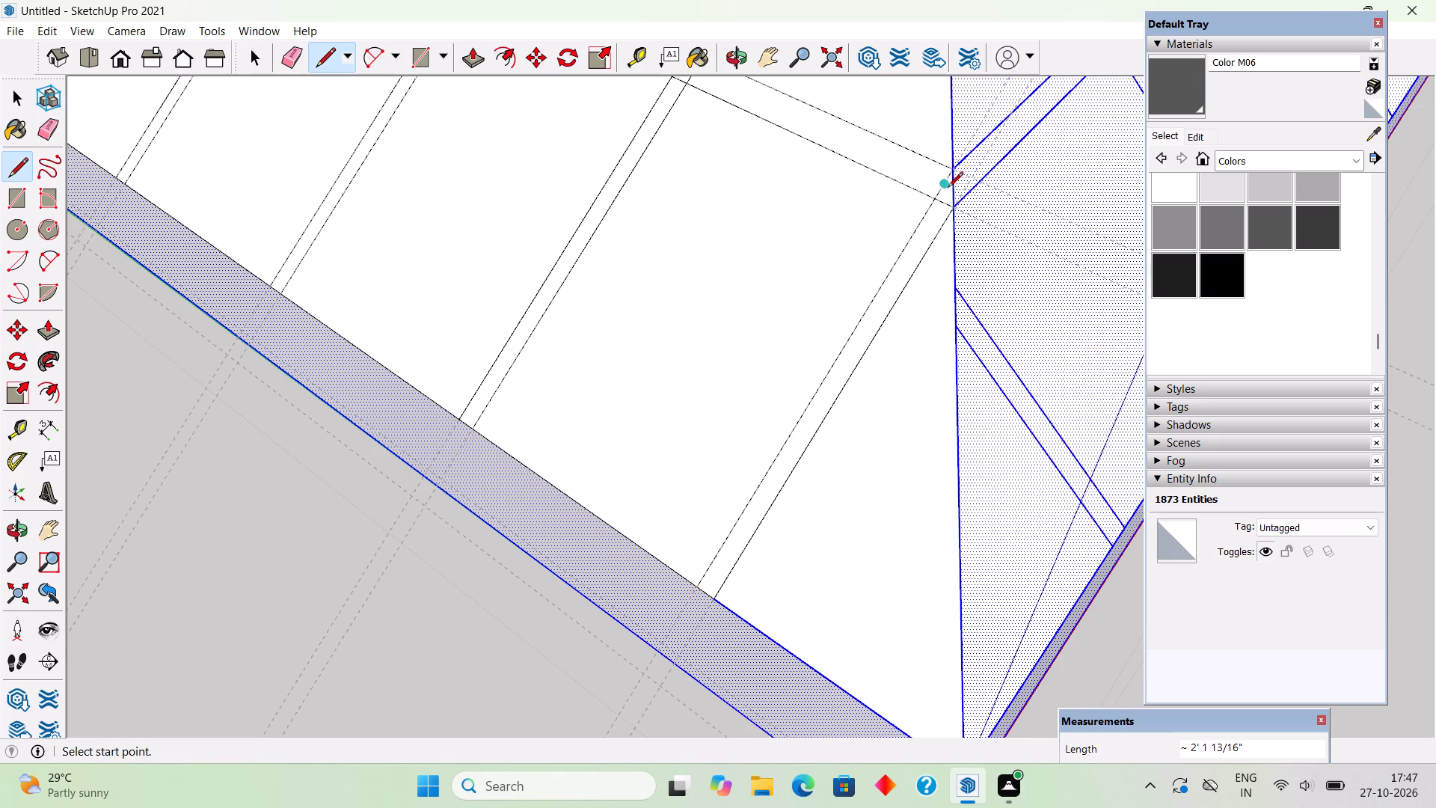
{"action": "key", "text": "space"}
Close the roof group and delete all guides from the model.
{"action": "scroll", "coordinate": [931, 316], "scroll_direction": "down", "scroll_amount": 20}
{"action": "scroll", "coordinate": [931, 506], "scroll_direction": "up", "scroll_amount": 1}
{"action": "scroll", "coordinate": [931, 502], "scroll_direction": "down", "scroll_amount": 8}
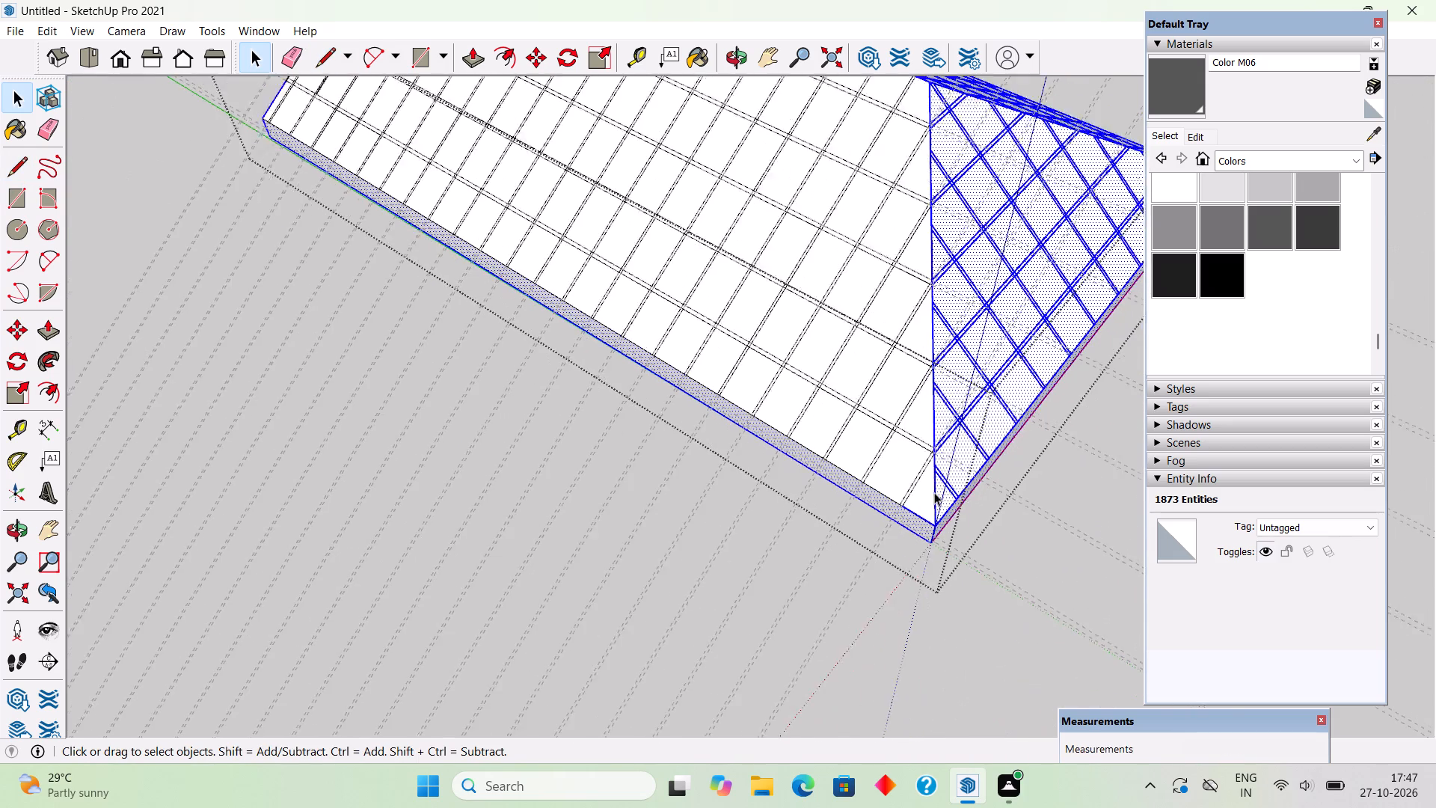
{"action": "scroll", "coordinate": [934, 492], "scroll_direction": "down", "scroll_amount": 2}
{"action": "left_click", "coordinate": [1003, 628]}
{"action": "scroll", "coordinate": [690, 340], "scroll_direction": "down", "scroll_amount": 6}
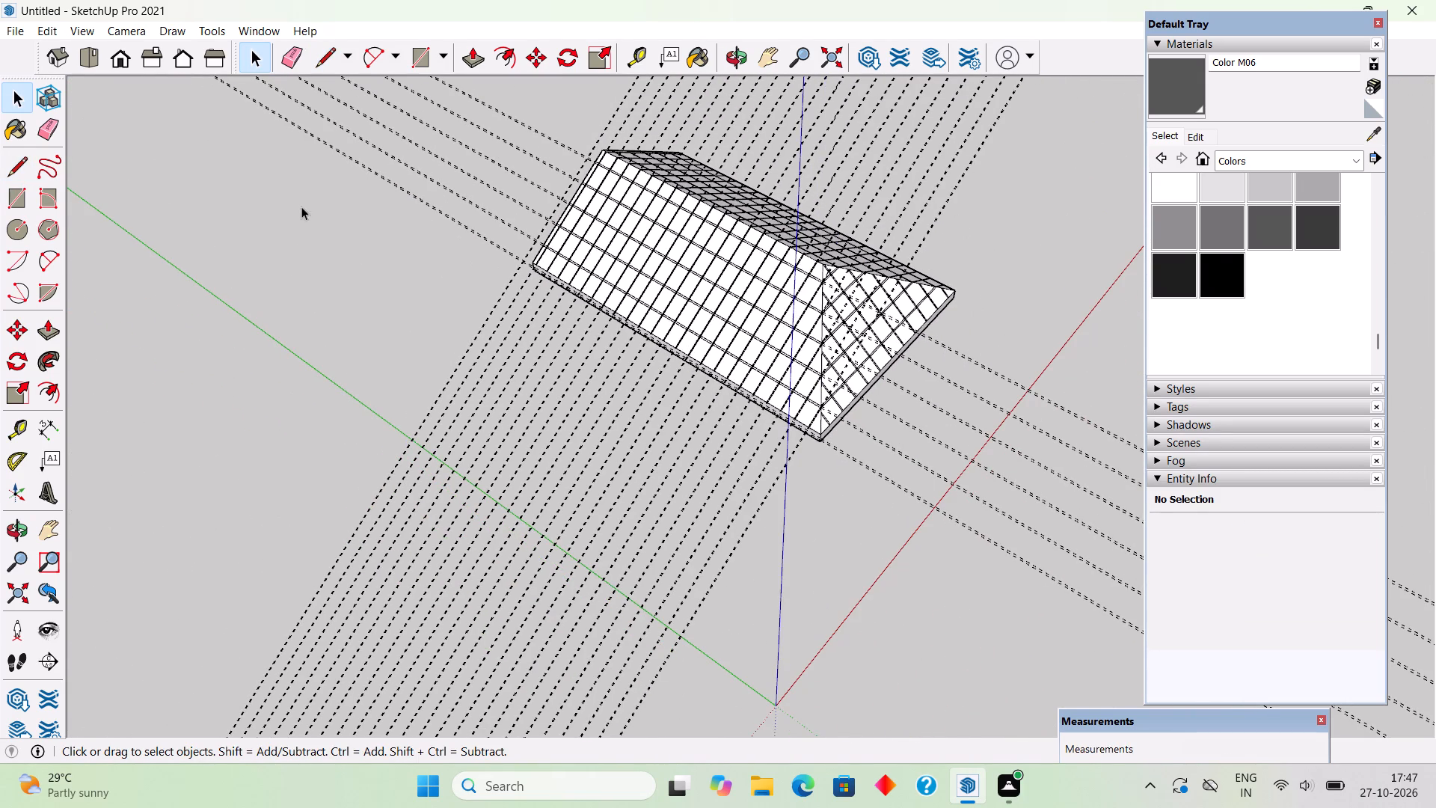
{"action": "middle_click_drag", "start_coordinate": [282, 270], "coordinate": [541, 414]}
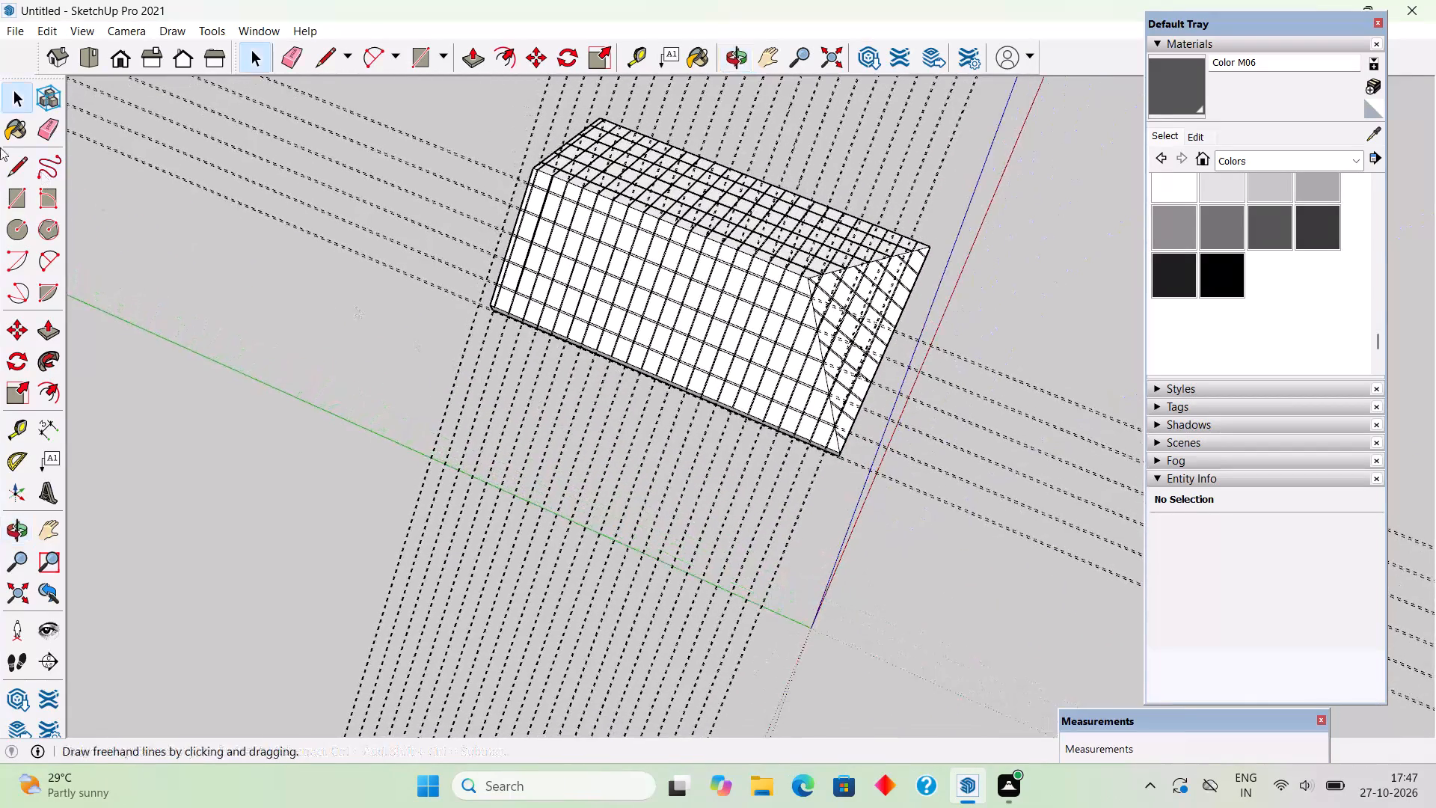
{"action": "left_click", "coordinate": [46, 32]}
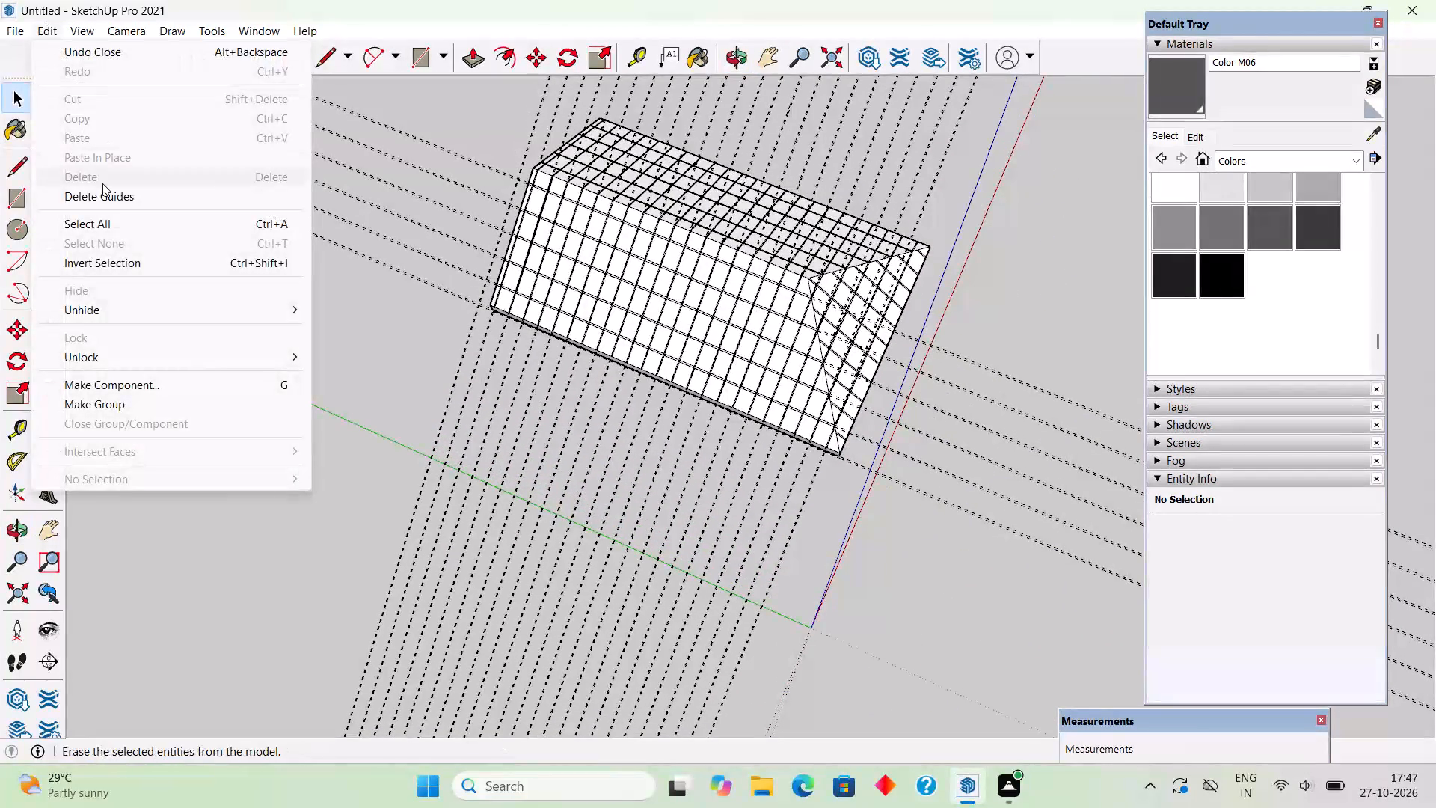
{"action": "left_click", "coordinate": [108, 195]}
Reopen the roof group and push/pull the small grid panel beside the hip end's apex outward by 2".
{"action": "middle_click_drag", "start_coordinate": [810, 396], "coordinate": [709, 388]}
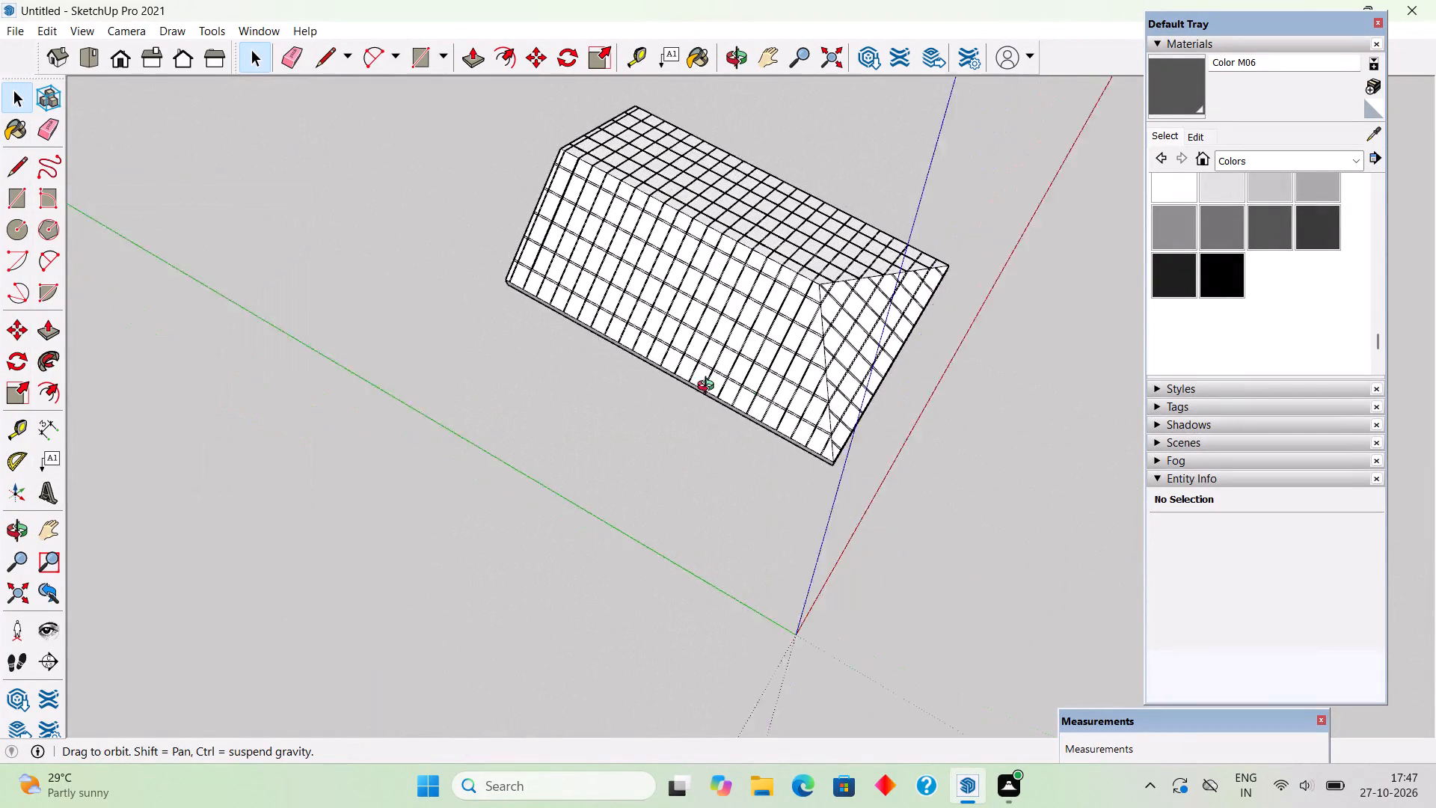
{"action": "middle_click_drag", "start_coordinate": [709, 388], "coordinate": [332, 267]}
{"action": "scroll", "coordinate": [765, 430], "scroll_direction": "up", "scroll_amount": 4}
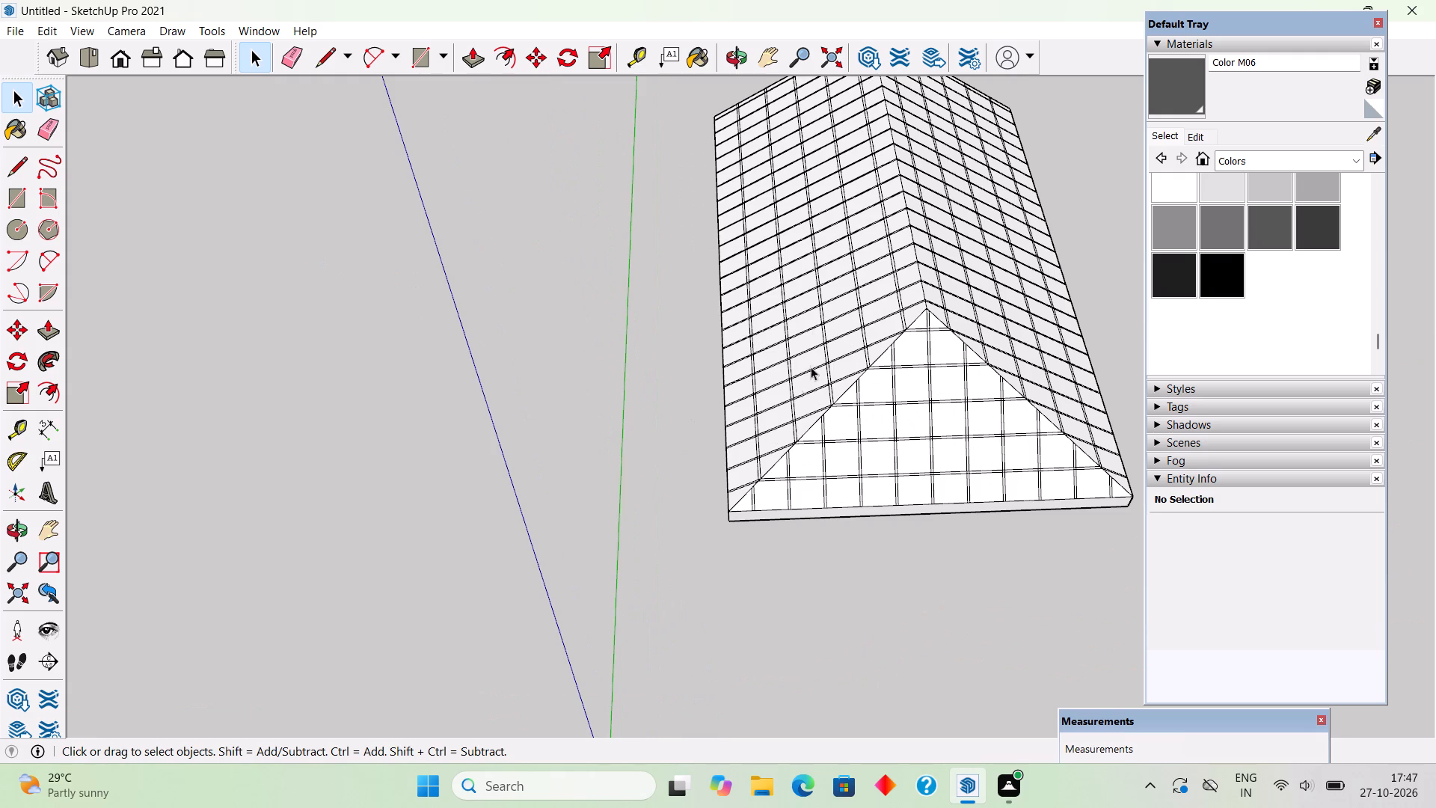
{"action": "scroll", "coordinate": [906, 361], "scroll_direction": "up", "scroll_amount": 7}
{"action": "triple_click", "coordinate": [915, 355]}
{"action": "scroll", "coordinate": [914, 349], "scroll_direction": "up", "scroll_amount": 4}
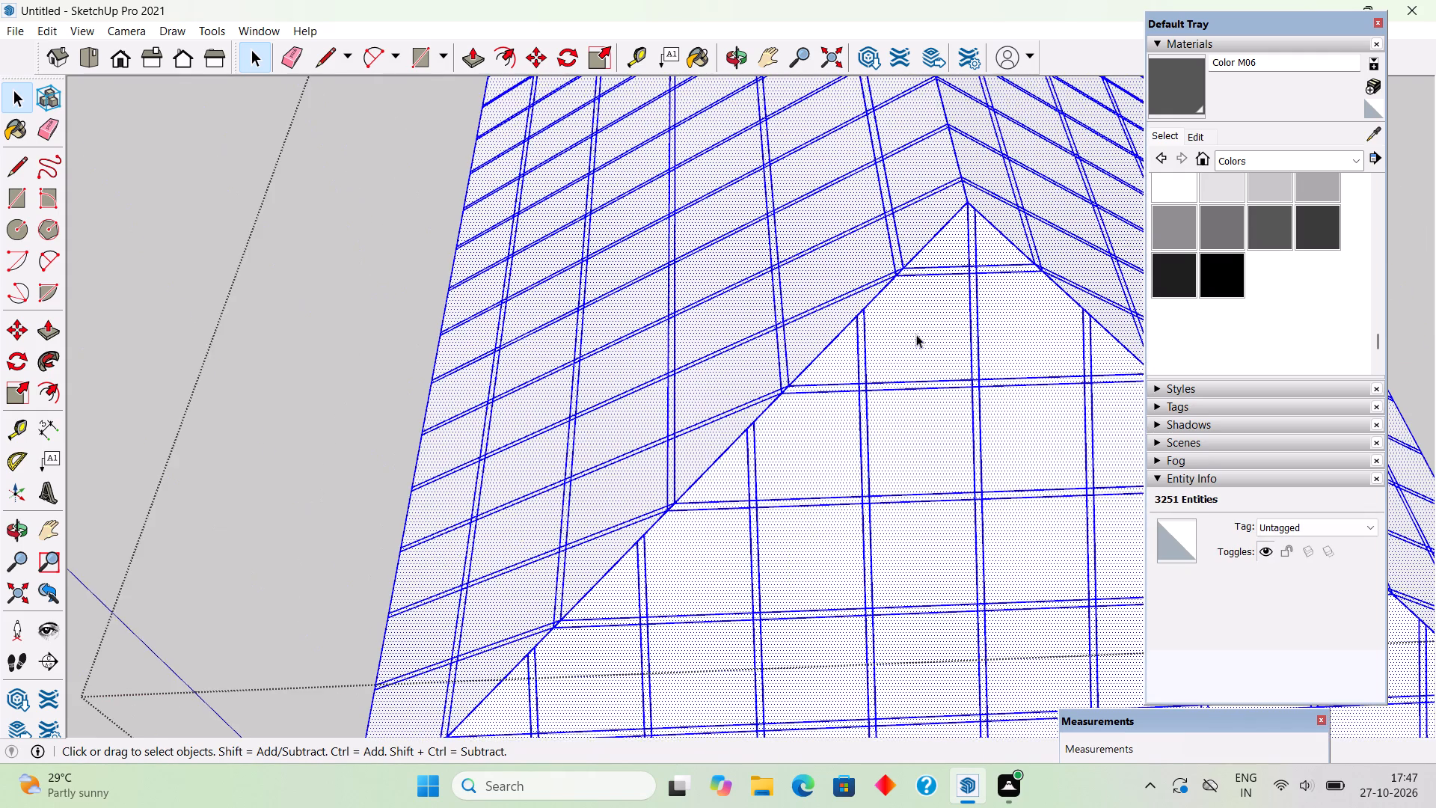
{"action": "scroll", "coordinate": [945, 242], "scroll_direction": "up", "scroll_amount": 4}
{"action": "middle_click_drag", "start_coordinate": [737, 403], "coordinate": [198, 267]}
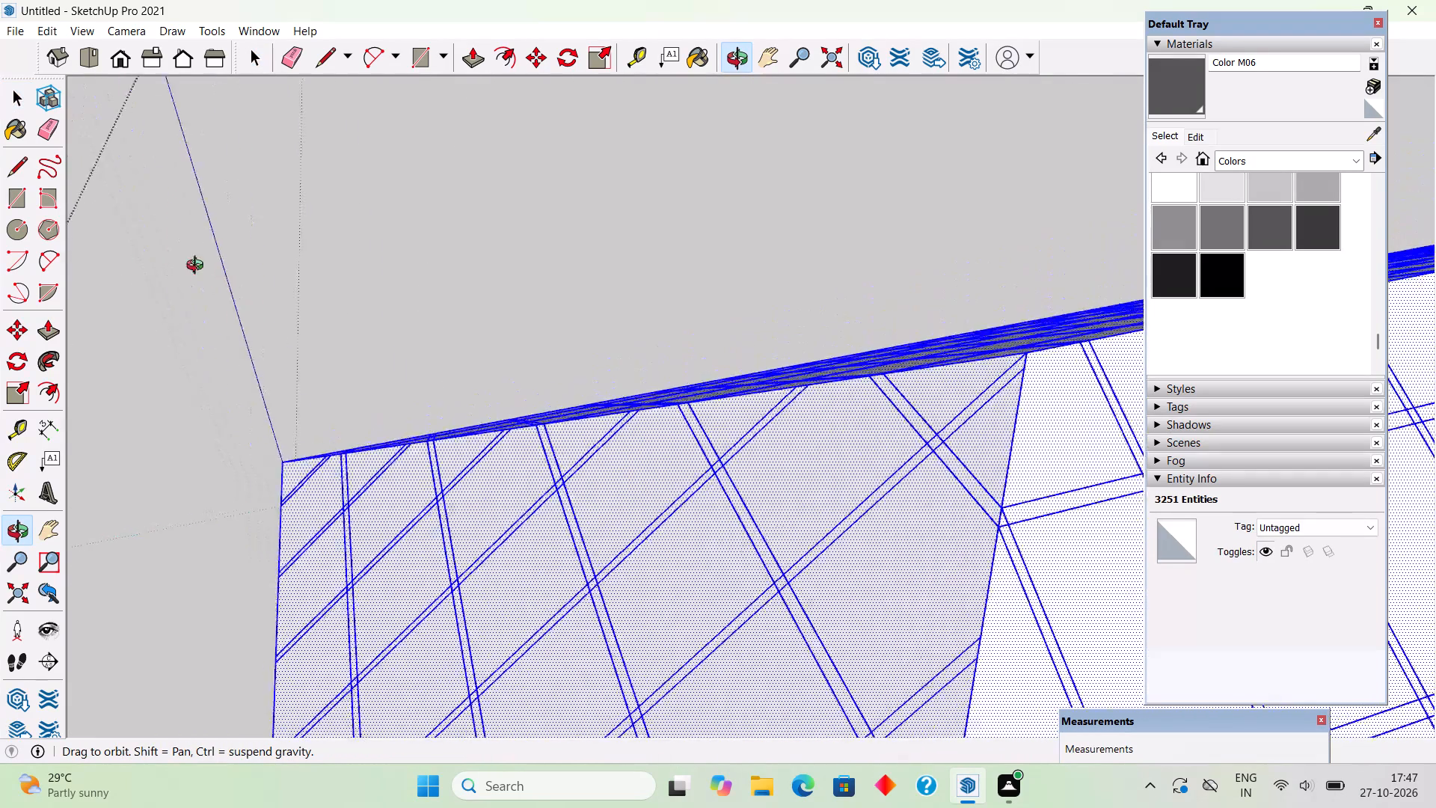
{"action": "middle_click_drag", "start_coordinate": [198, 267], "coordinate": [640, 419]}
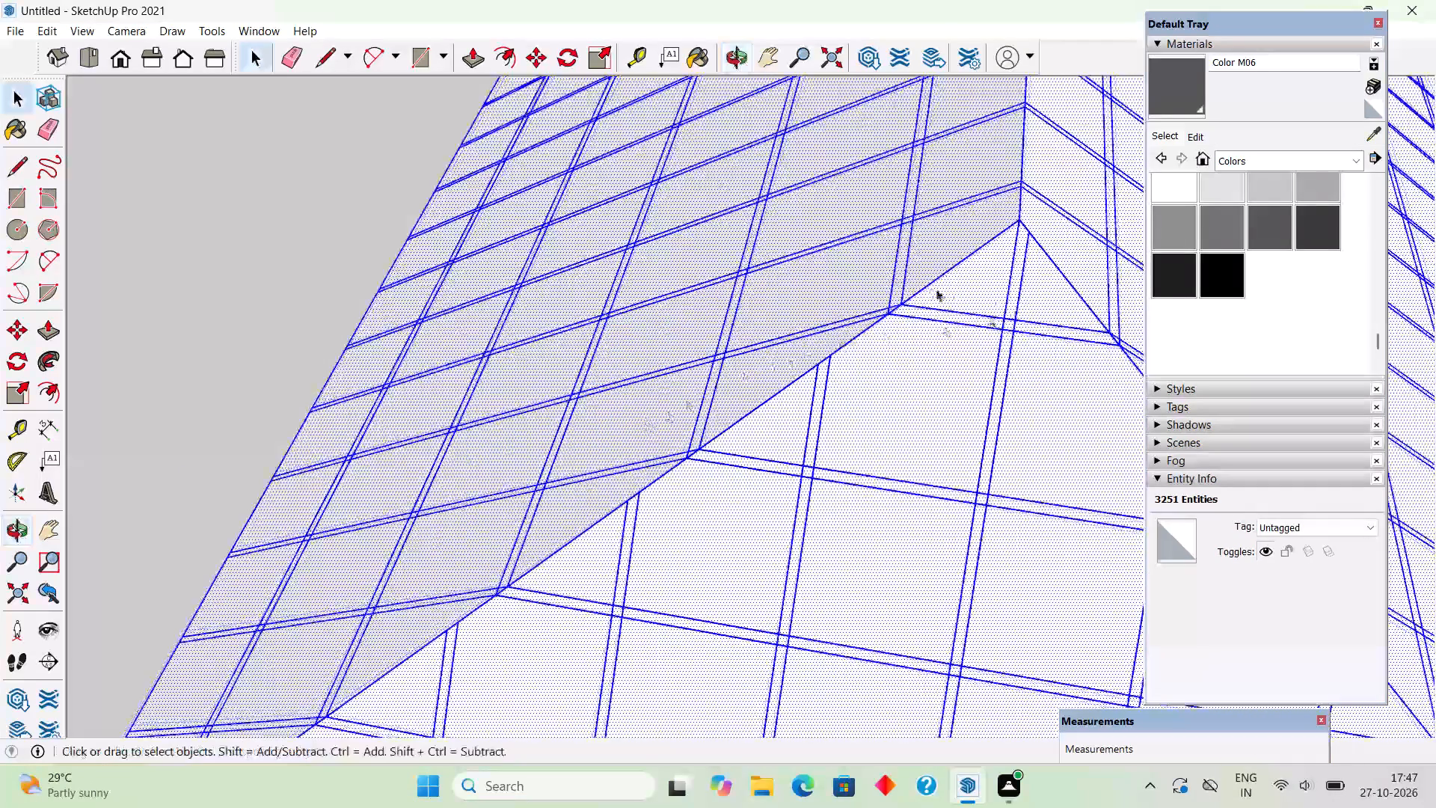
{"action": "left_click", "coordinate": [951, 296]}
{"action": "key", "text": "p"}
{"action": "left_click", "coordinate": [951, 296]}
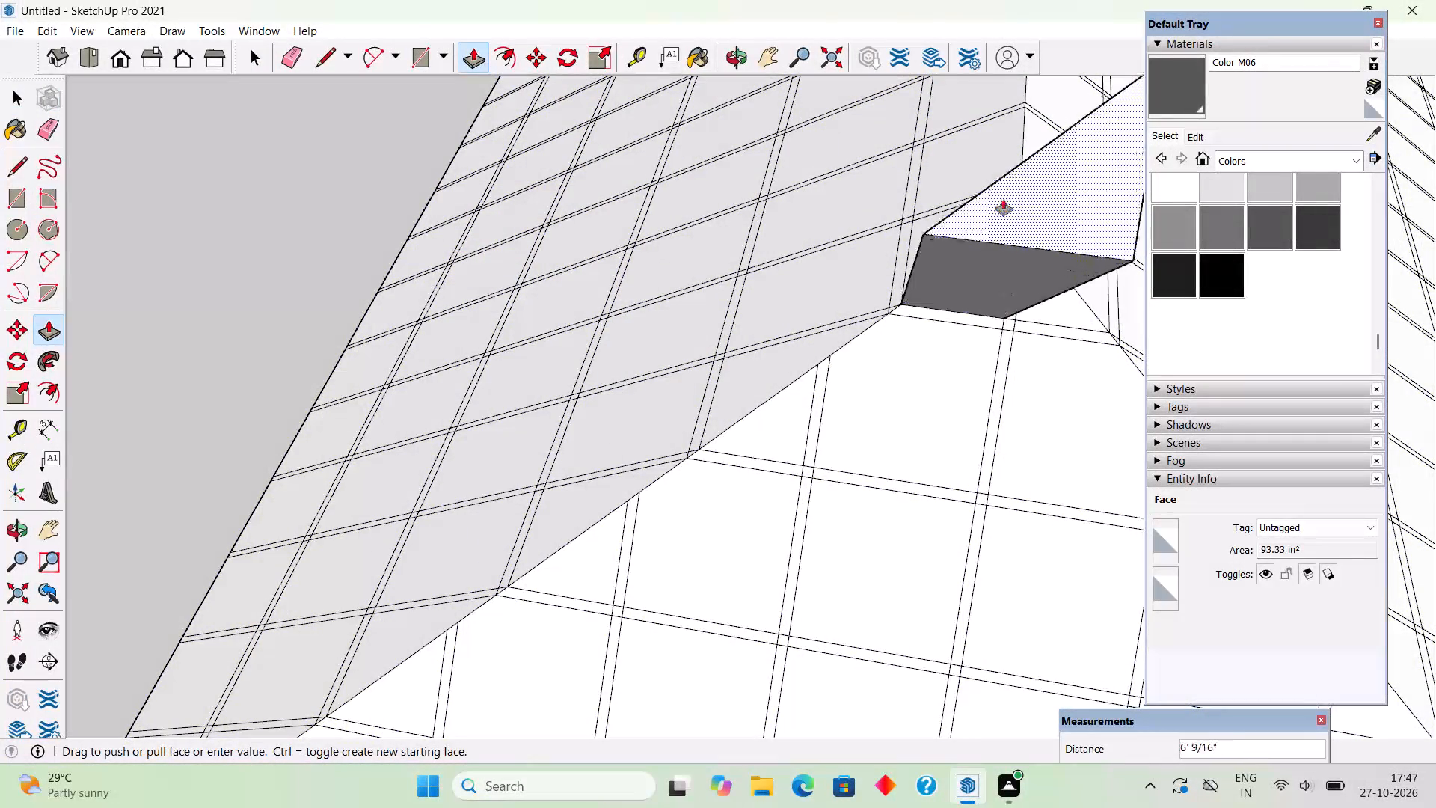
{"action": "key", "text": "2"}
{"action": "key", "text": "shift+quotedbl"}
{"action": "key", "text": "Return"}
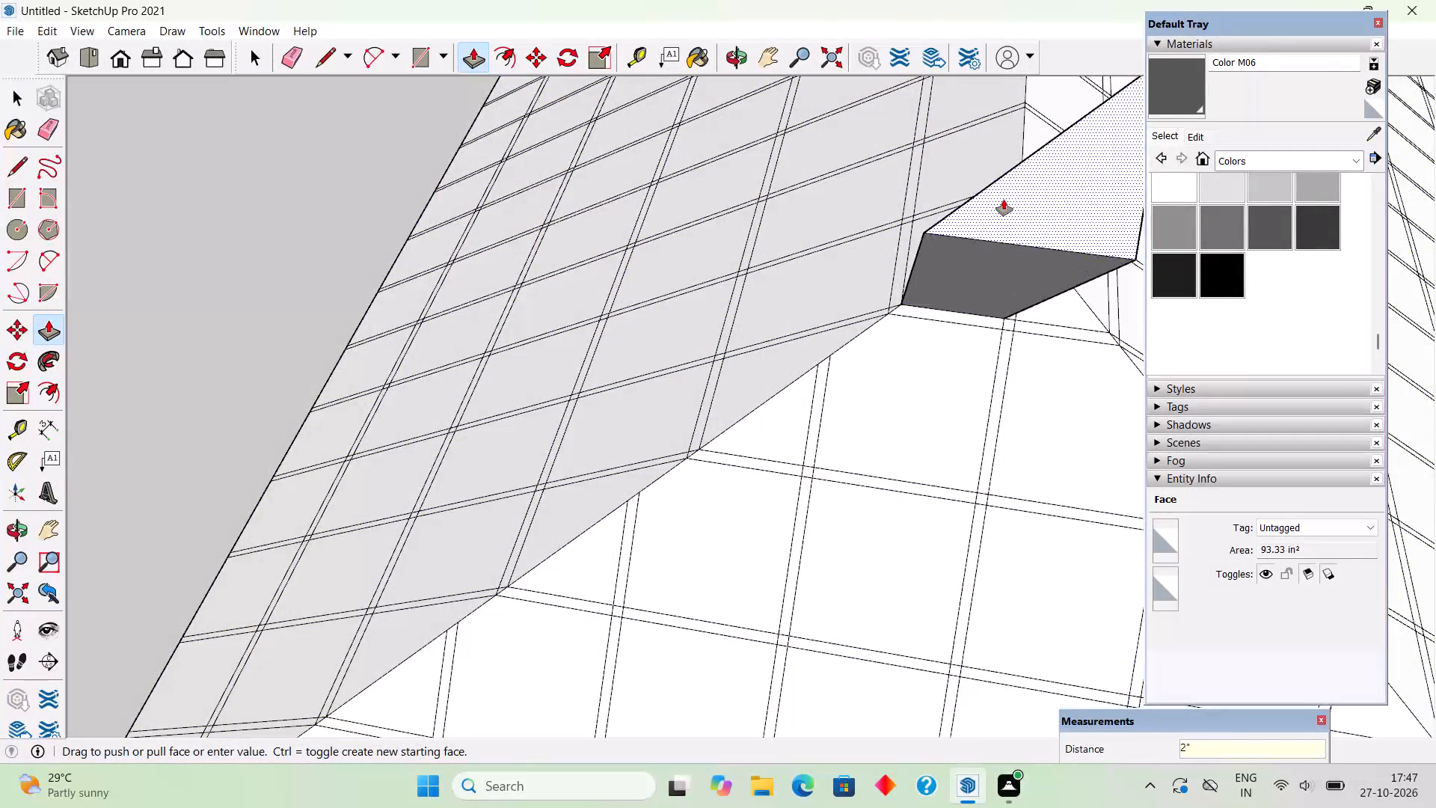
Repeat the 2" push/pull on a grid panel below the ridge on the adjoining long slope.
{"action": "middle_click_drag", "start_coordinate": [979, 242], "coordinate": [915, 141]}
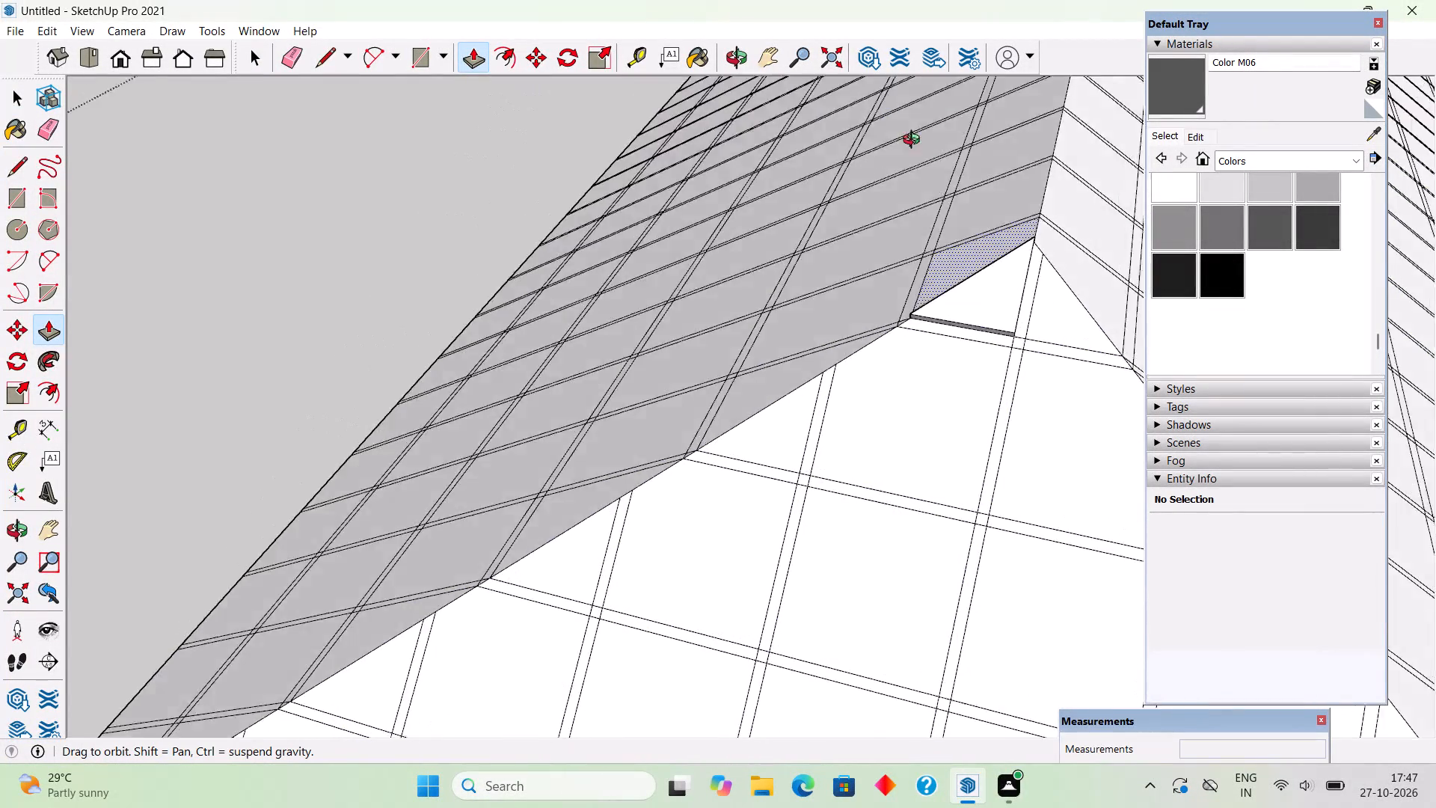
{"action": "middle_click_drag", "start_coordinate": [915, 141], "coordinate": [574, 82]}
{"action": "double_click", "coordinate": [863, 462]}
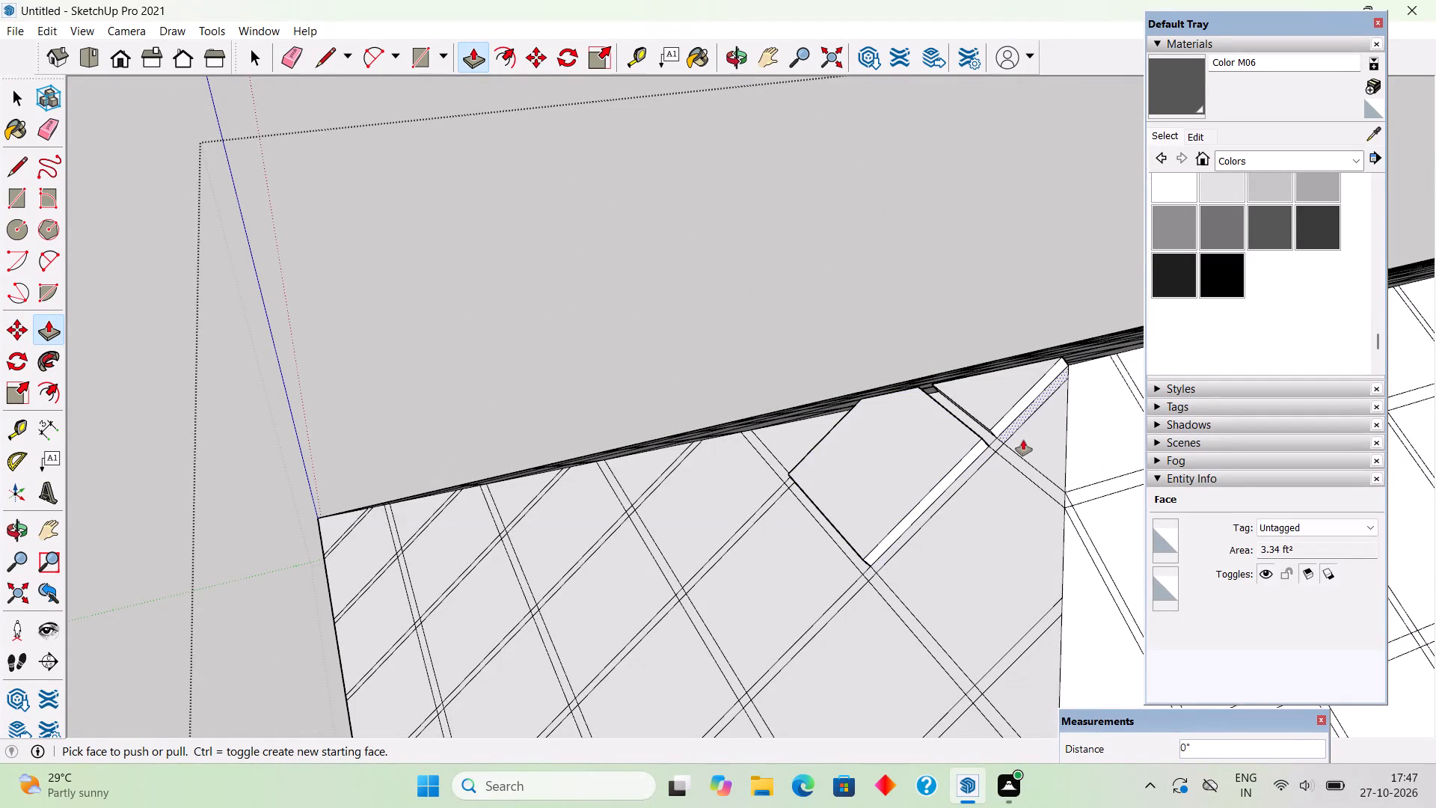
Repeat the 2" push/pull on the hip end's panels in the upper rows, working from the apex down along the hip edge.
{"action": "double_click", "coordinate": [1035, 436]}
{"action": "double_click", "coordinate": [1007, 527]}
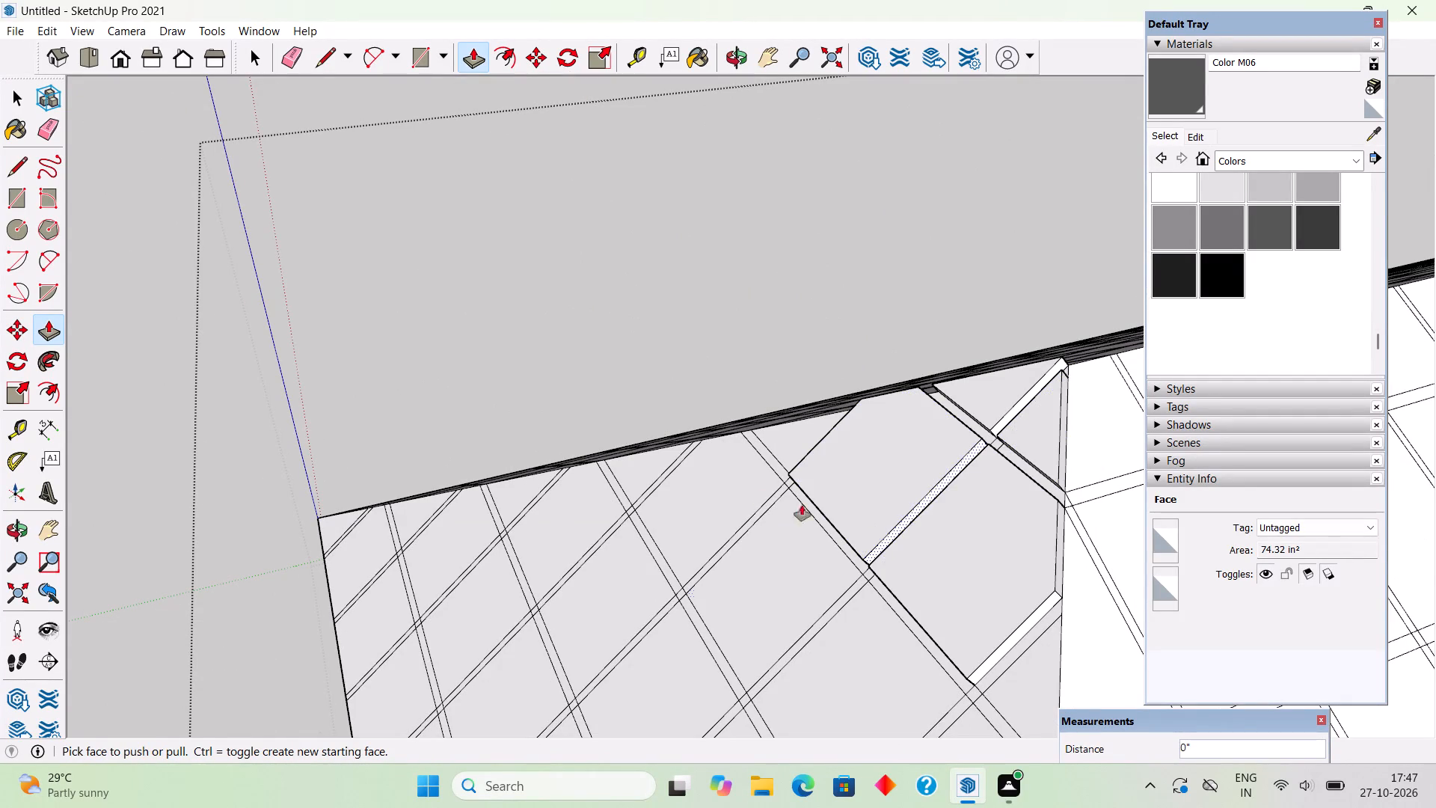
{"action": "double_click", "coordinate": [743, 492]}
{"action": "double_click", "coordinate": [800, 440]}
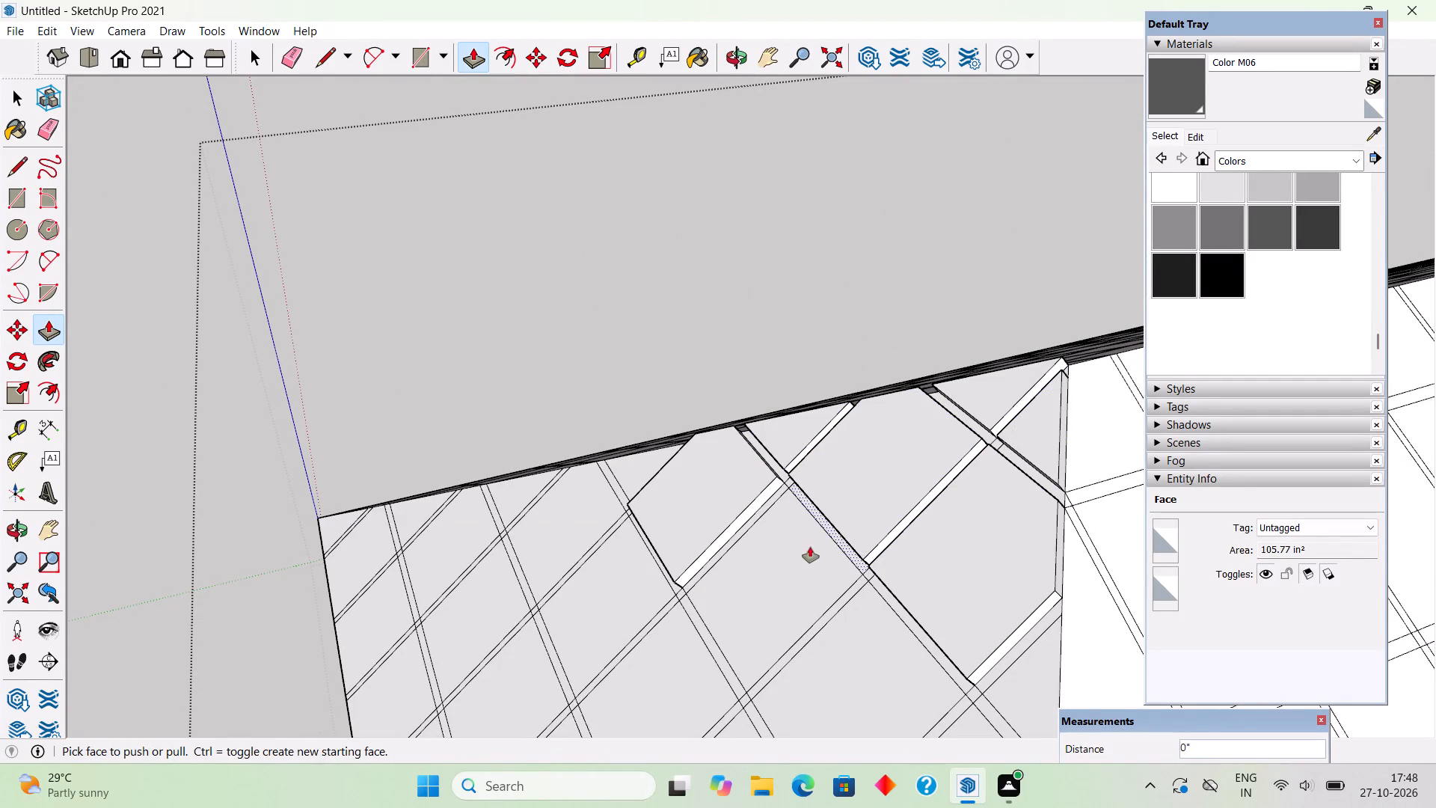
{"action": "double_click", "coordinate": [810, 547]}
{"action": "scroll", "coordinate": [811, 449], "scroll_direction": "down", "scroll_amount": 5}
{"action": "left_click", "coordinate": [858, 591]}
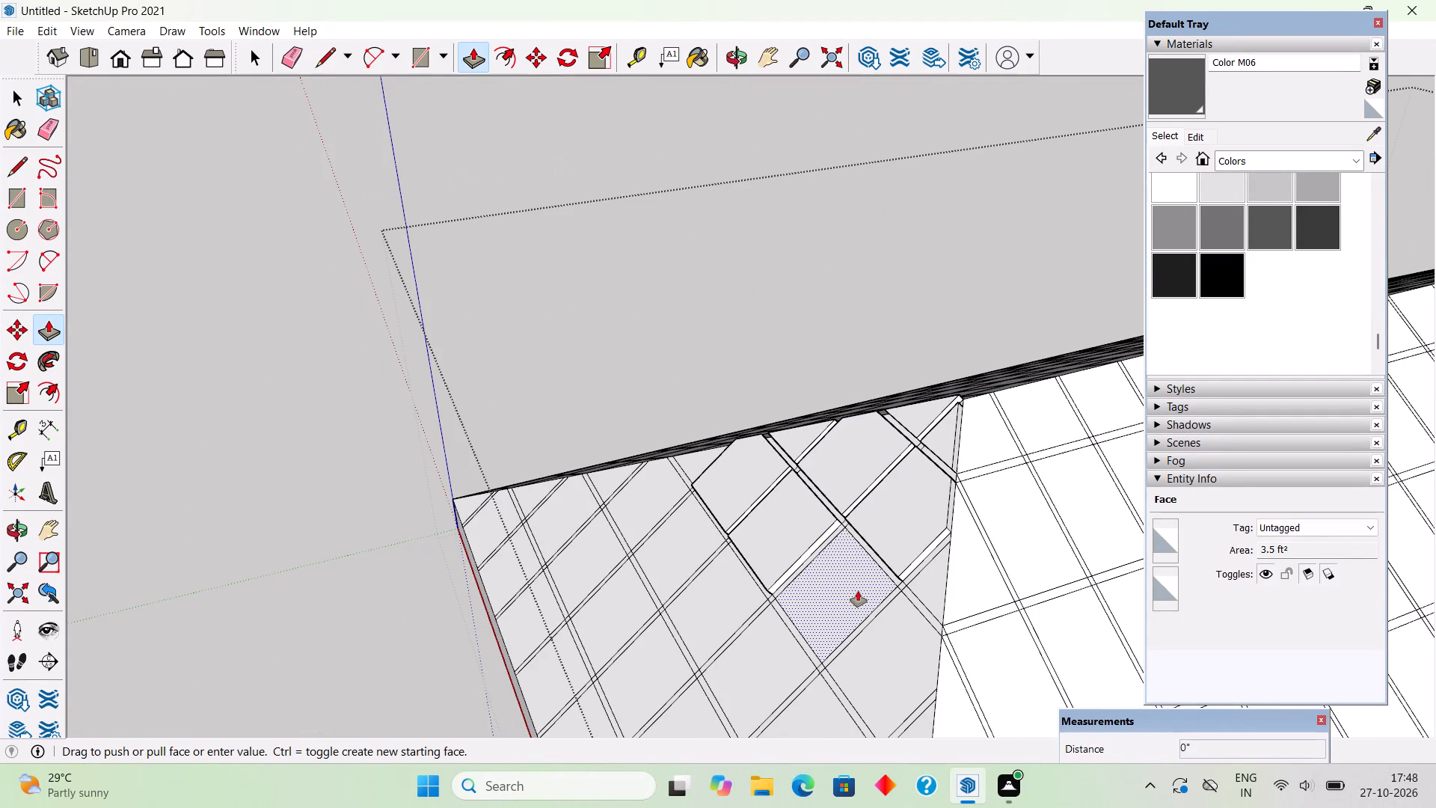
{"action": "left_click", "coordinate": [858, 591]}
{"action": "double_click", "coordinate": [858, 591]}
{"action": "double_click", "coordinate": [909, 684]}
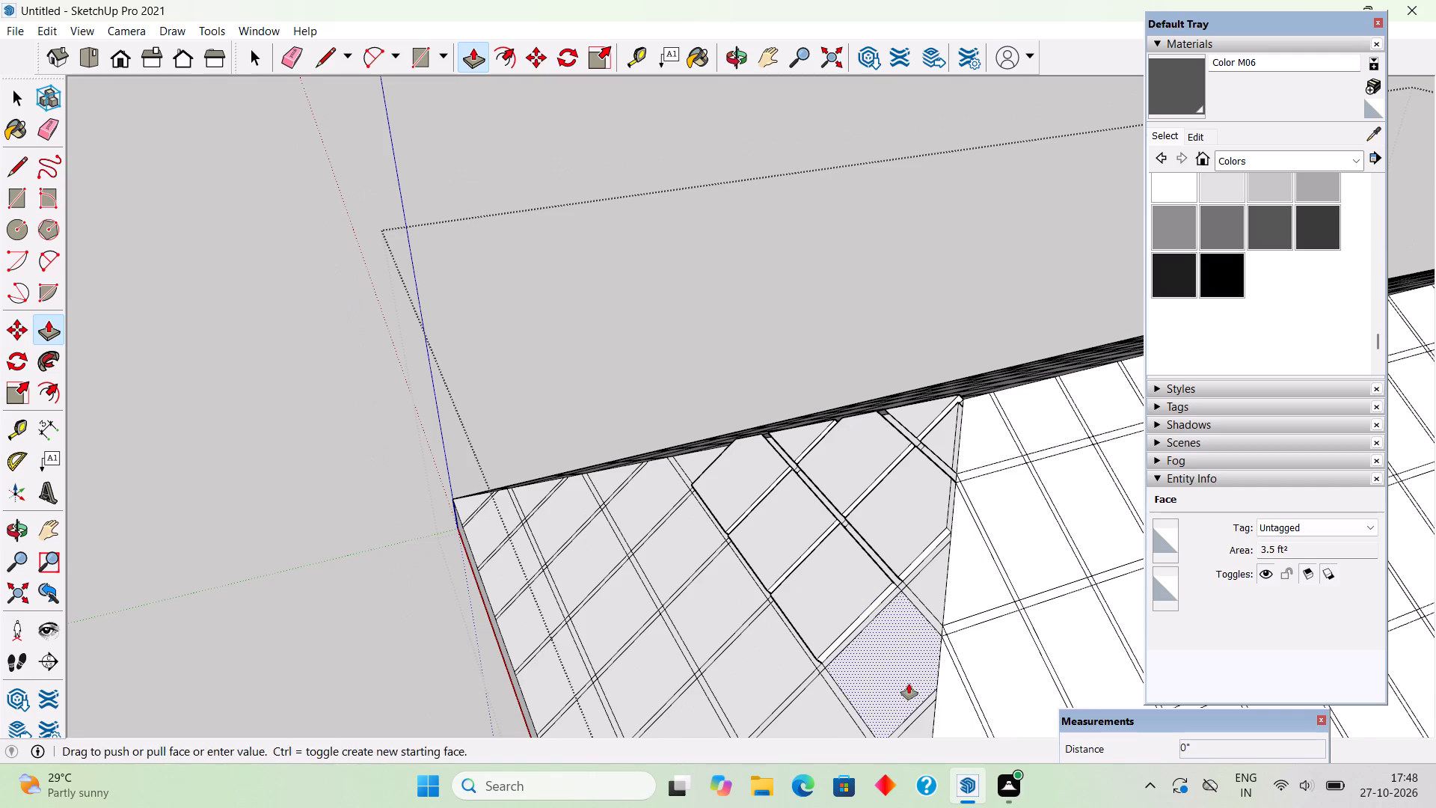
{"action": "double_click", "coordinate": [933, 585]}
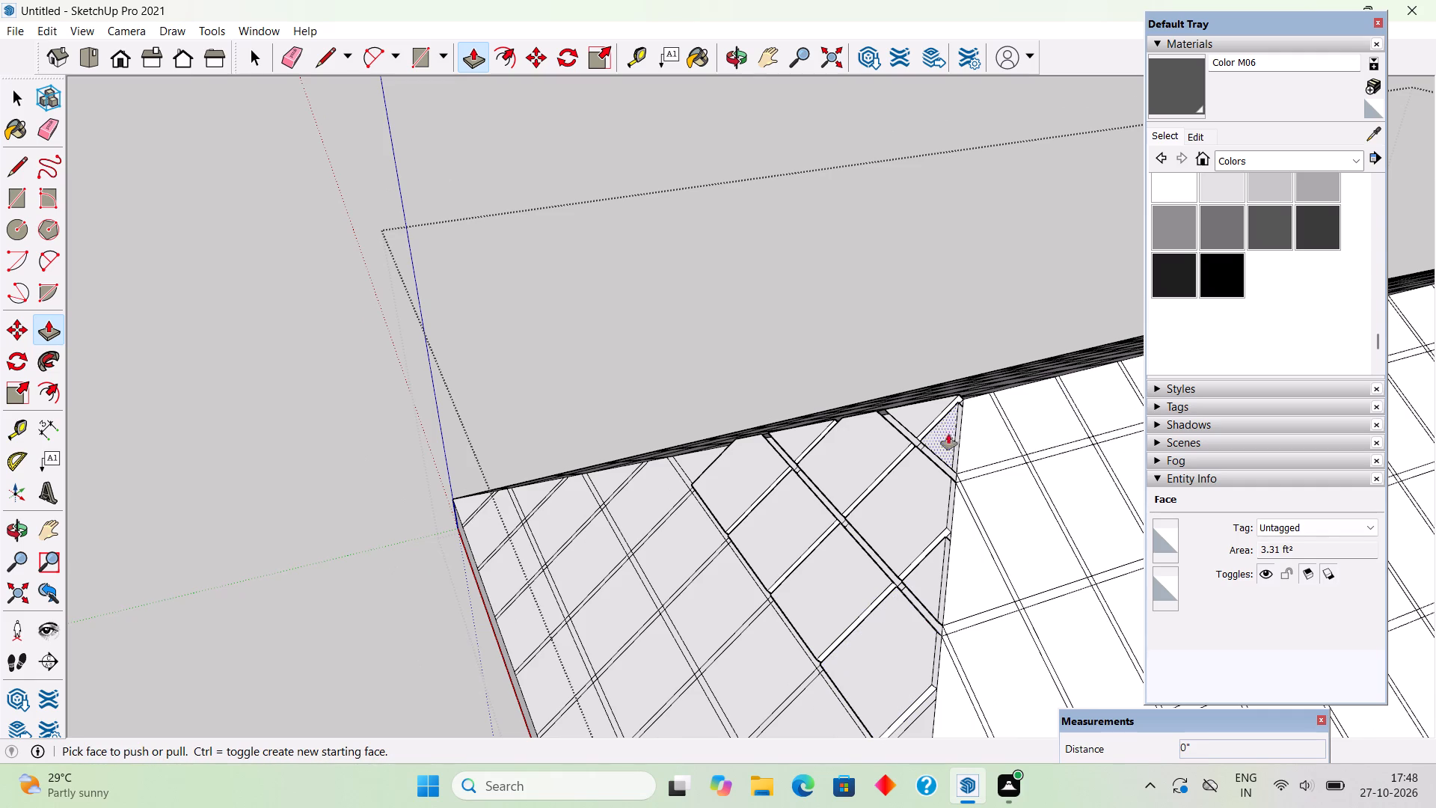
Raise the adjoining long slope's panels beside the hip edge by the same 2", covering the first ones in the top three rows.
{"action": "left_click", "coordinate": [968, 447]}
{"action": "left_click", "coordinate": [968, 447]}
{"action": "double_click", "coordinate": [1031, 417]}
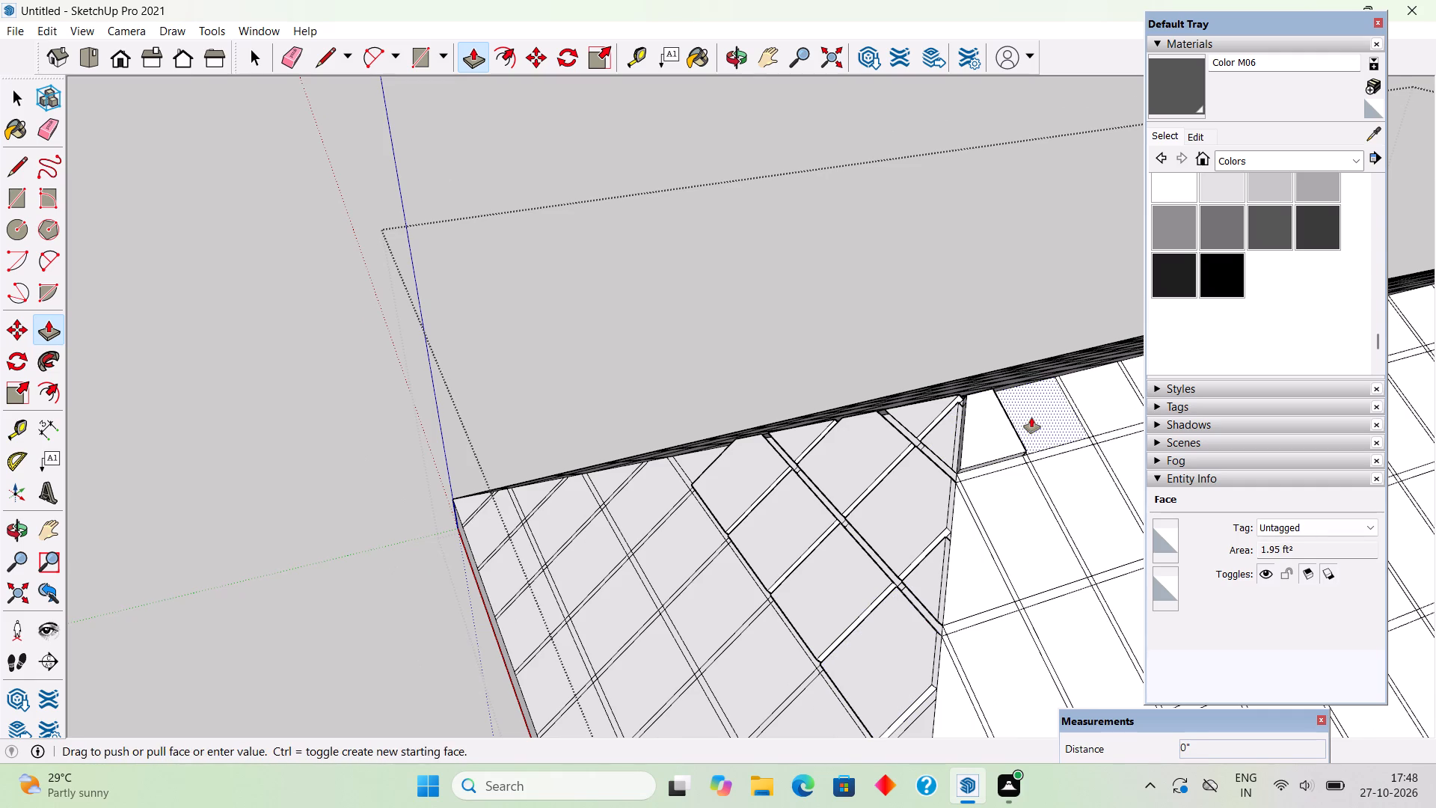
{"action": "left_click", "coordinate": [1018, 524]}
{"action": "left_click", "coordinate": [1018, 524]}
{"action": "double_click", "coordinate": [960, 574]}
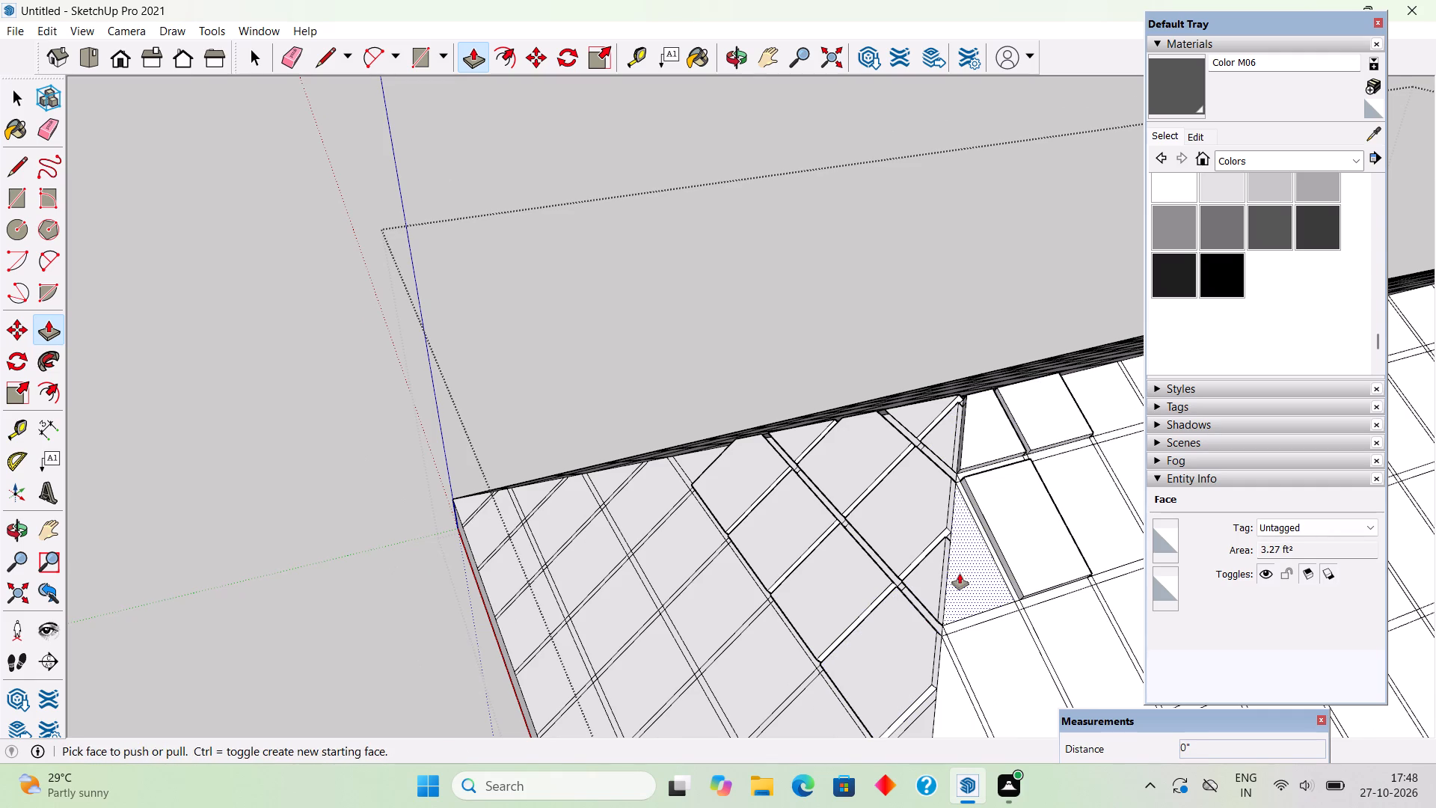
{"action": "double_click", "coordinate": [980, 643]}
Repeat the 2" push/pull on the next panels down both sides of the hip edge, including two in the long slope's fourth row.
{"action": "scroll", "coordinate": [858, 448], "scroll_direction": "down", "scroll_amount": 10}
{"action": "scroll", "coordinate": [906, 542], "scroll_direction": "up", "scroll_amount": 11}
{"action": "double_click", "coordinate": [872, 547]}
{"action": "double_click", "coordinate": [809, 547]}
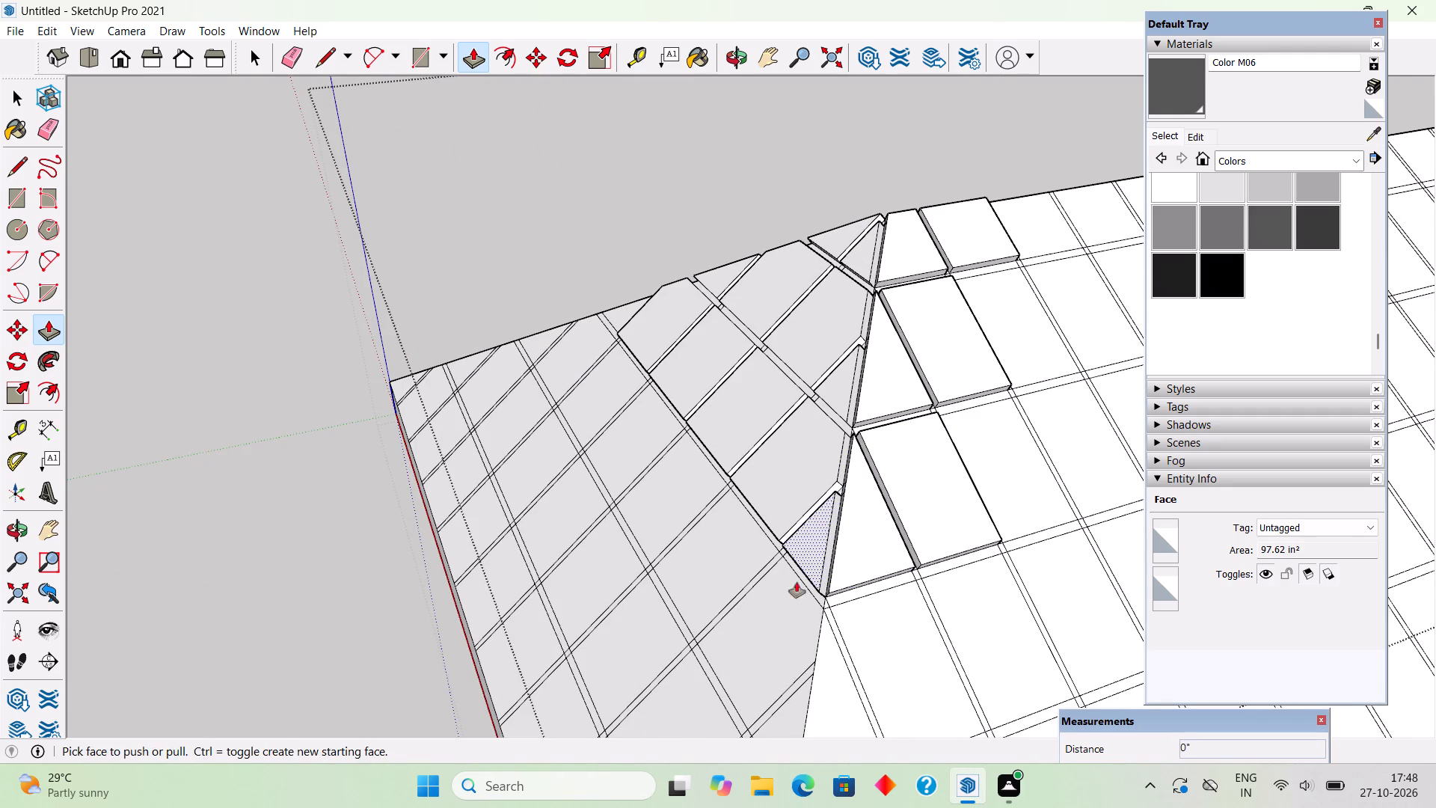
{"action": "double_click", "coordinate": [773, 618]}
{"action": "double_click", "coordinate": [850, 637]}
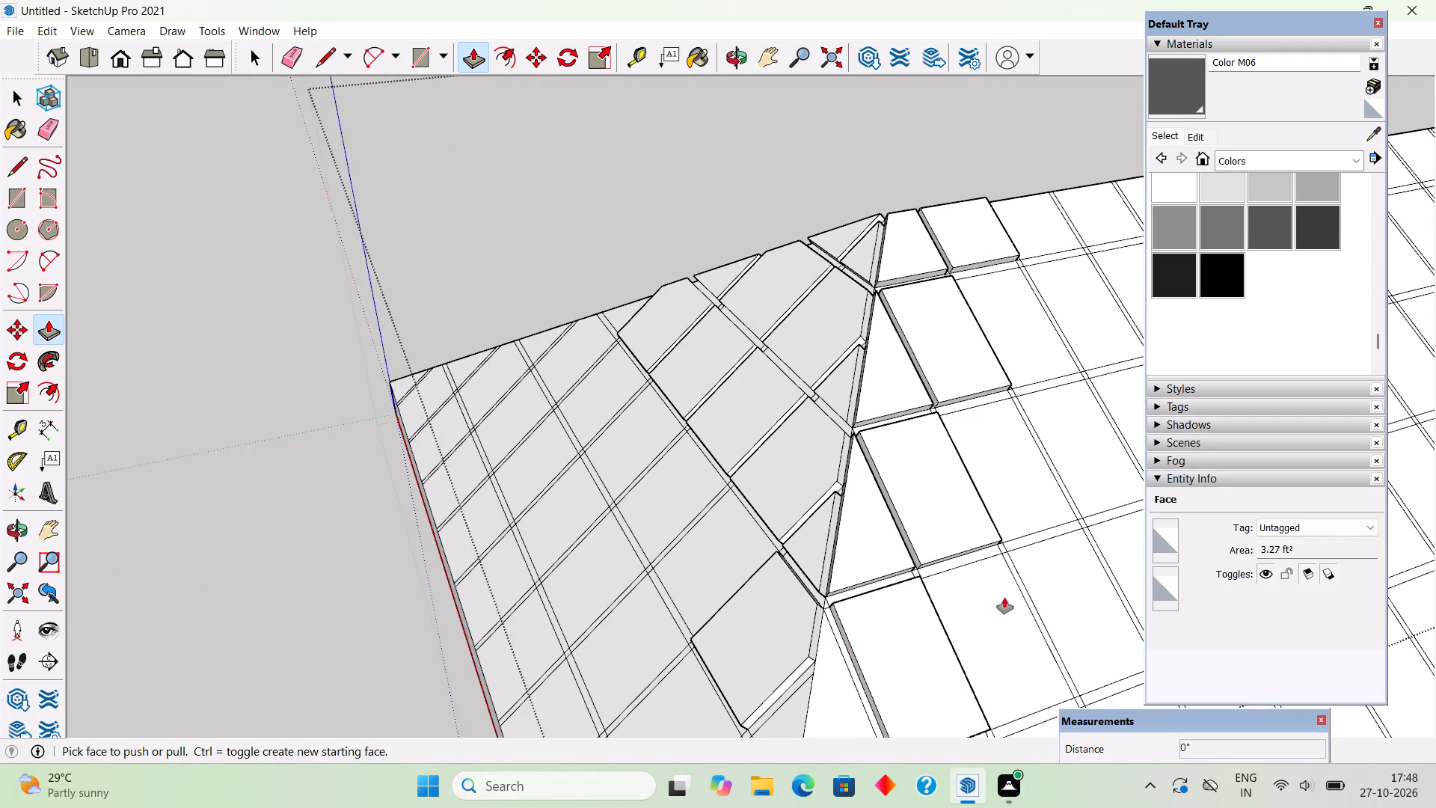
{"action": "double_click", "coordinate": [1005, 598]}
Raise the next panels down both sides of the hip edge by 2", three on the hip end and three on the long slope.
{"action": "scroll", "coordinate": [877, 356], "scroll_direction": "down", "scroll_amount": 4}
{"action": "scroll", "coordinate": [838, 605], "scroll_direction": "up", "scroll_amount": 3}
{"action": "double_click", "coordinate": [841, 600]}
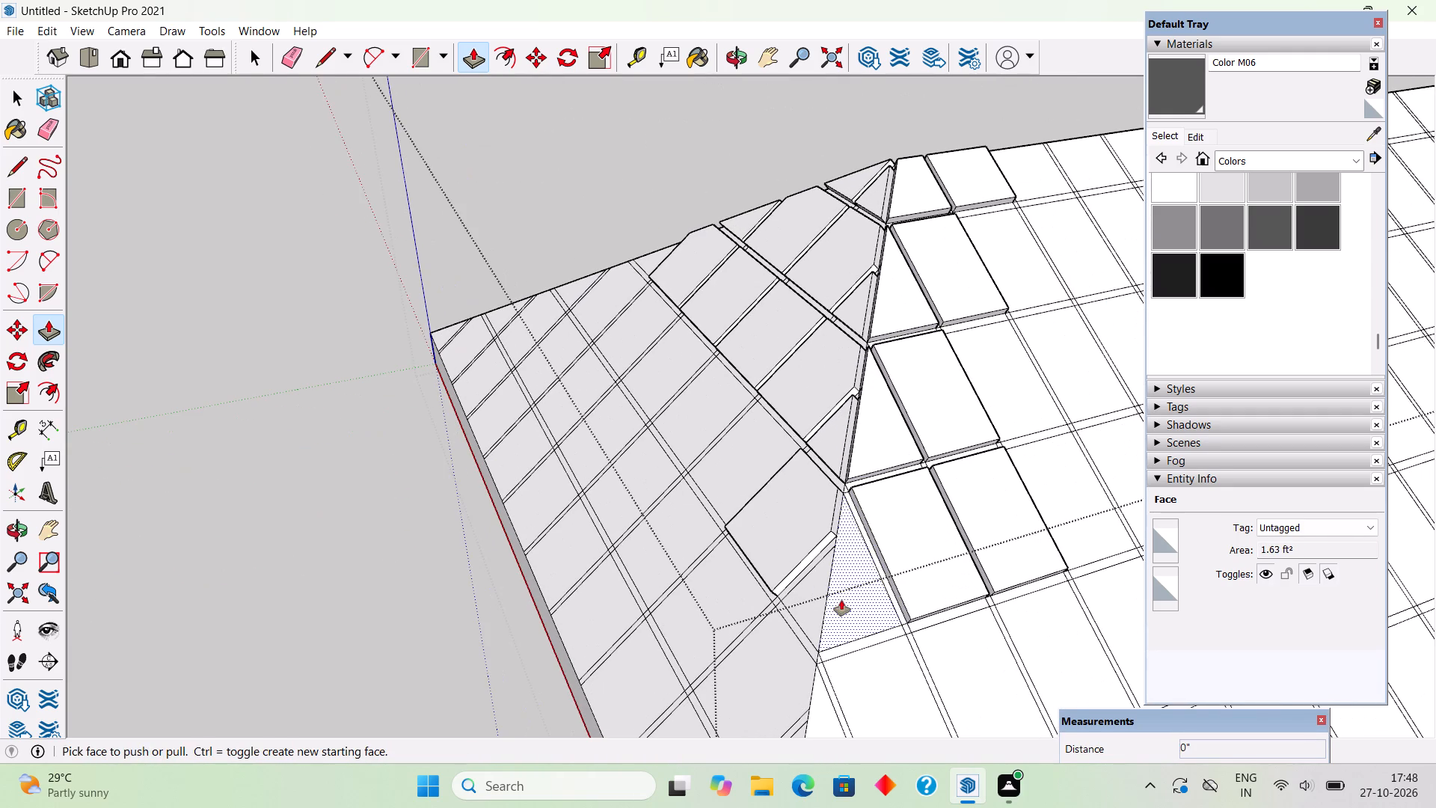
{"action": "double_click", "coordinate": [818, 598]}
{"action": "double_click", "coordinate": [785, 667]}
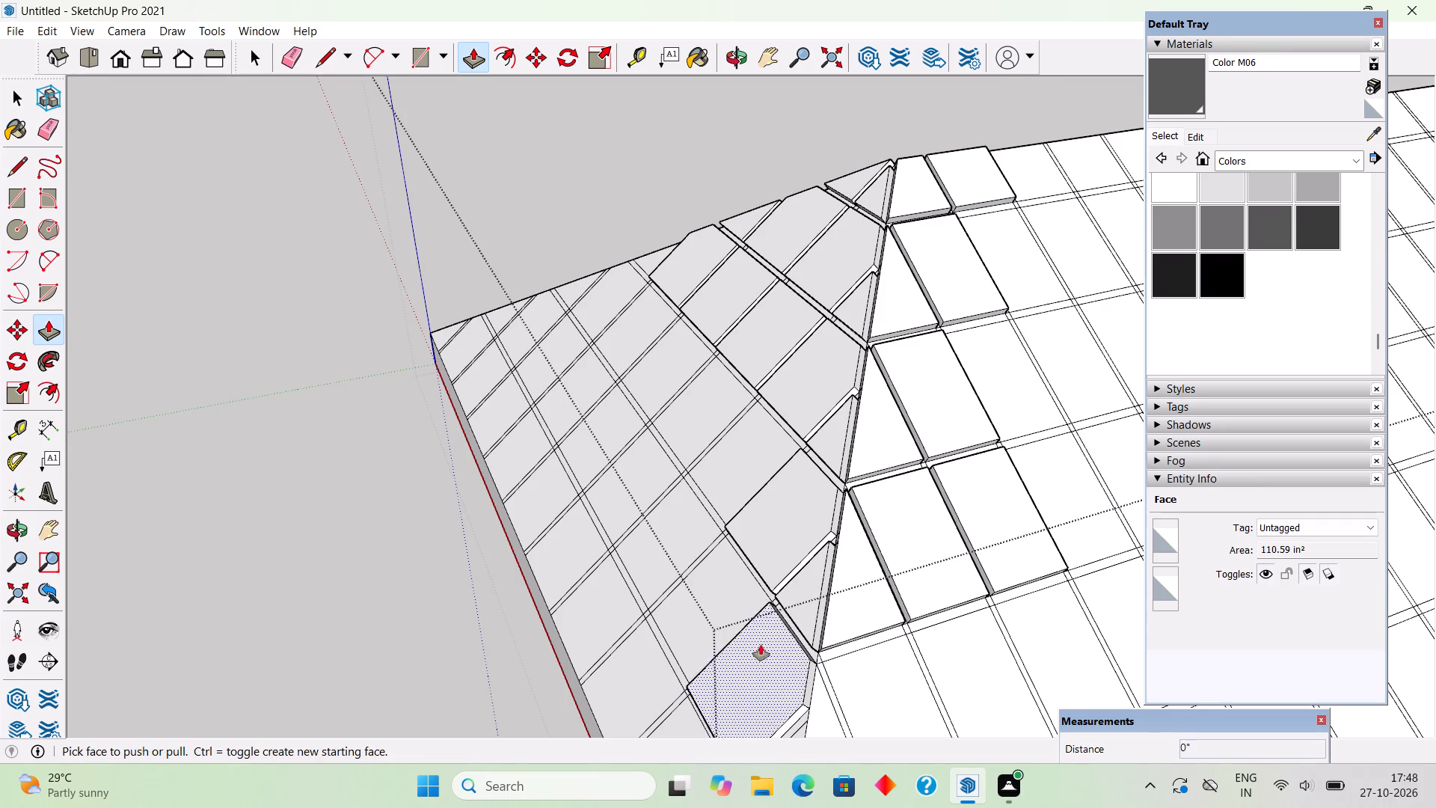
{"action": "double_click", "coordinate": [734, 602]}
{"action": "double_click", "coordinate": [868, 675]}
{"action": "double_click", "coordinate": [948, 661]}
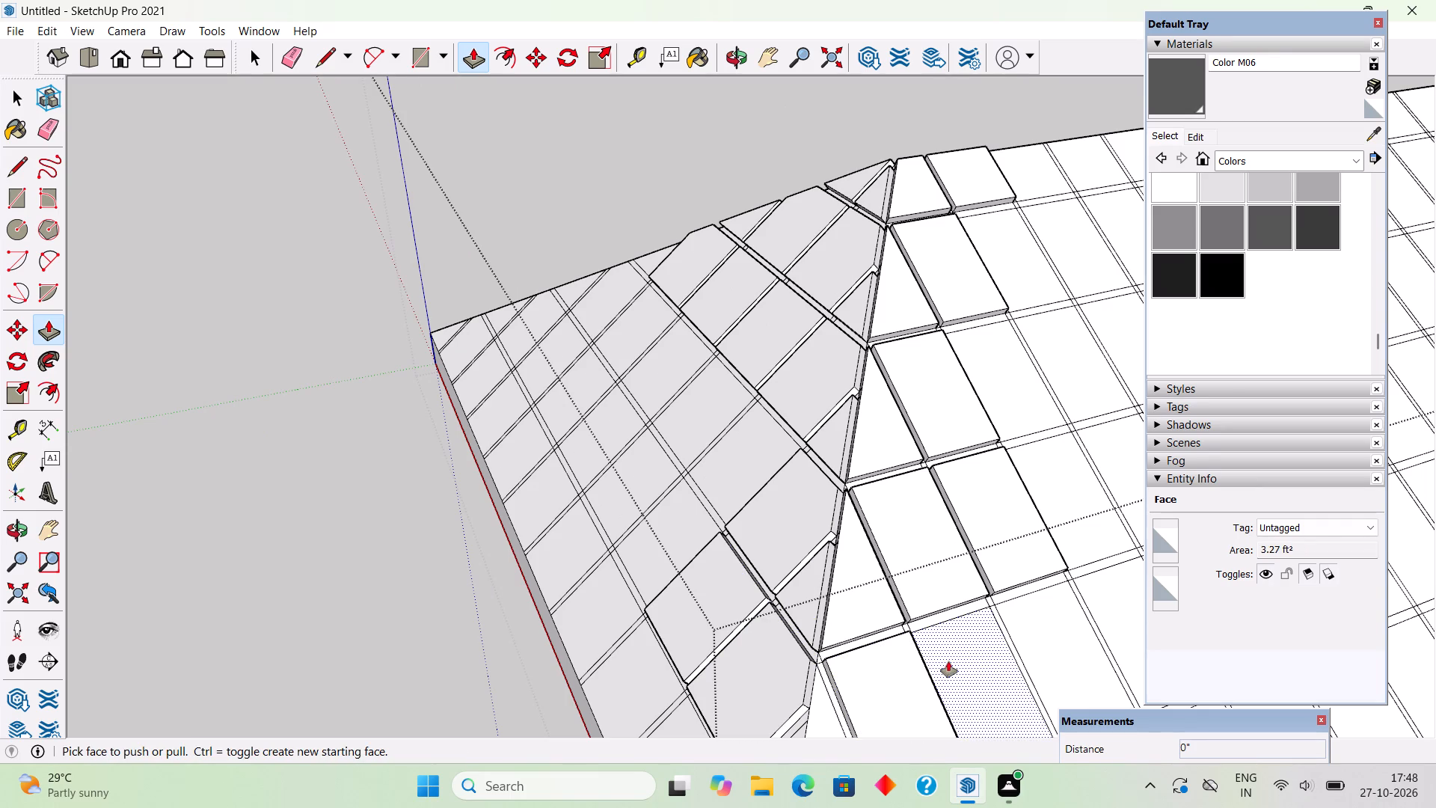
Continue the 2" push/pull down both sides of the hip edge to the eave corner, including the triangular corner panels.
{"action": "scroll", "coordinate": [838, 430], "scroll_direction": "down", "scroll_amount": 5}
{"action": "scroll", "coordinate": [838, 626], "scroll_direction": "up", "scroll_amount": 3}
{"action": "double_click", "coordinate": [838, 628]}
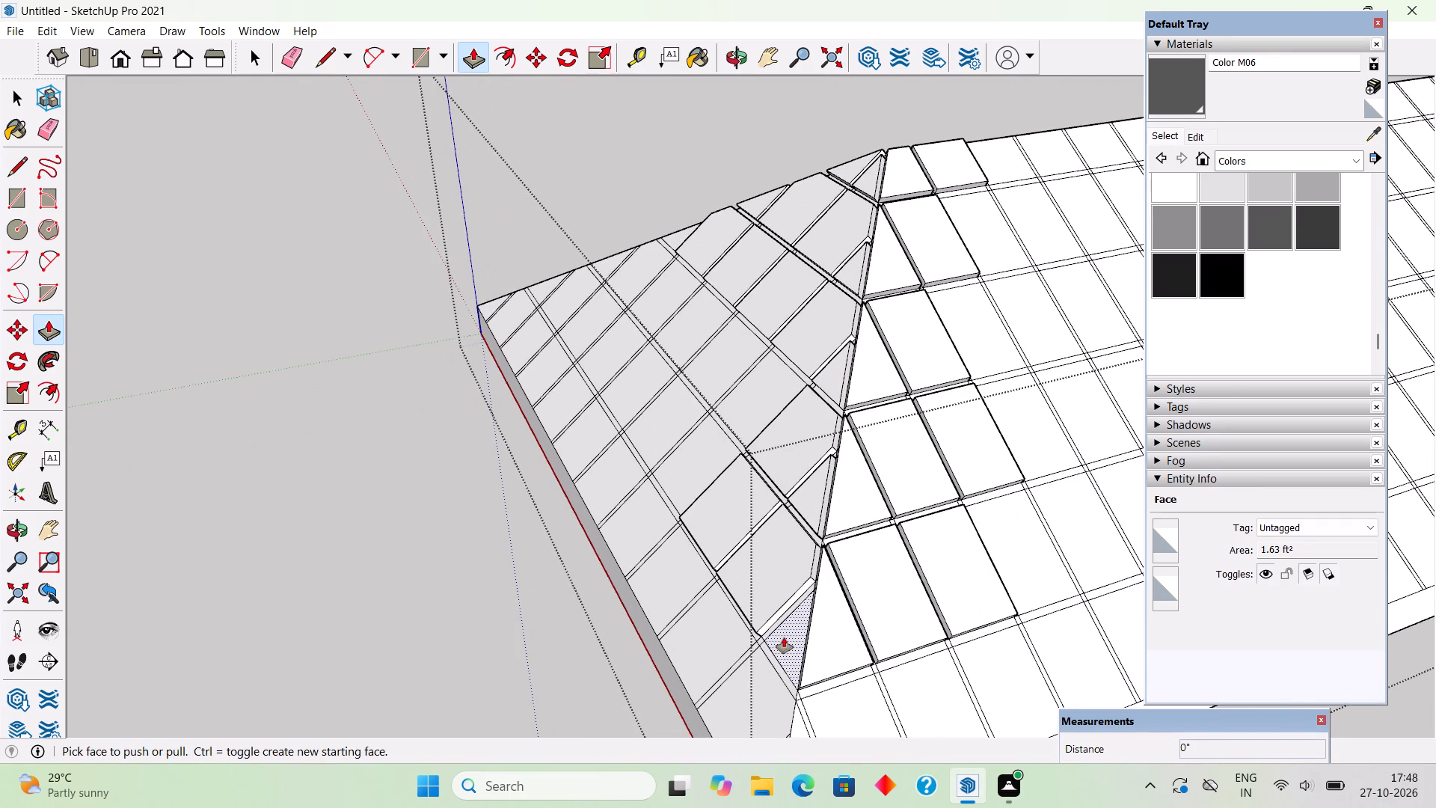
{"action": "double_click", "coordinate": [784, 637]}
{"action": "double_click", "coordinate": [837, 689]}
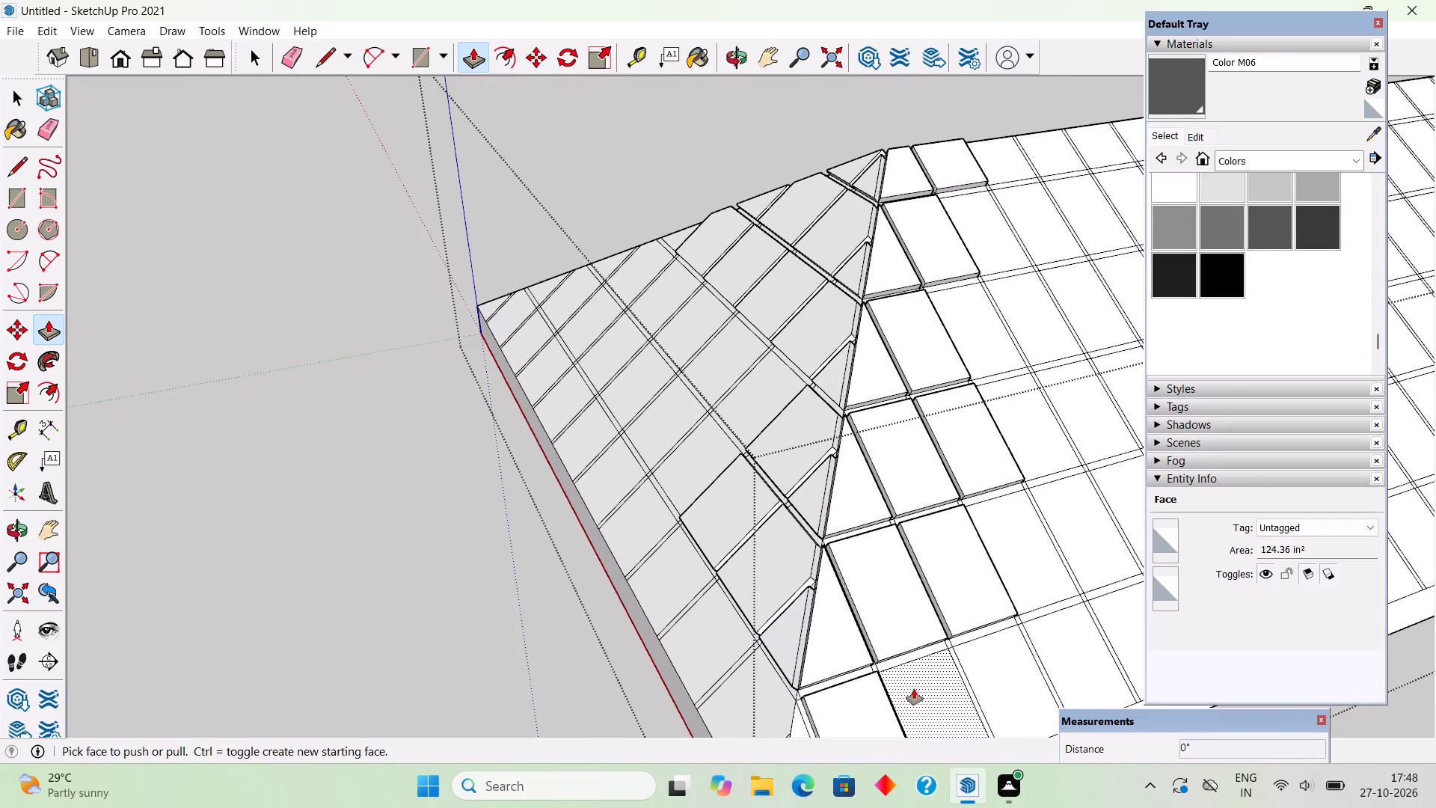
{"action": "double_click", "coordinate": [914, 689]}
{"action": "scroll", "coordinate": [824, 409], "scroll_direction": "down", "scroll_amount": 5}
{"action": "scroll", "coordinate": [803, 646], "scroll_direction": "up", "scroll_amount": 6}
{"action": "double_click", "coordinate": [815, 617]}
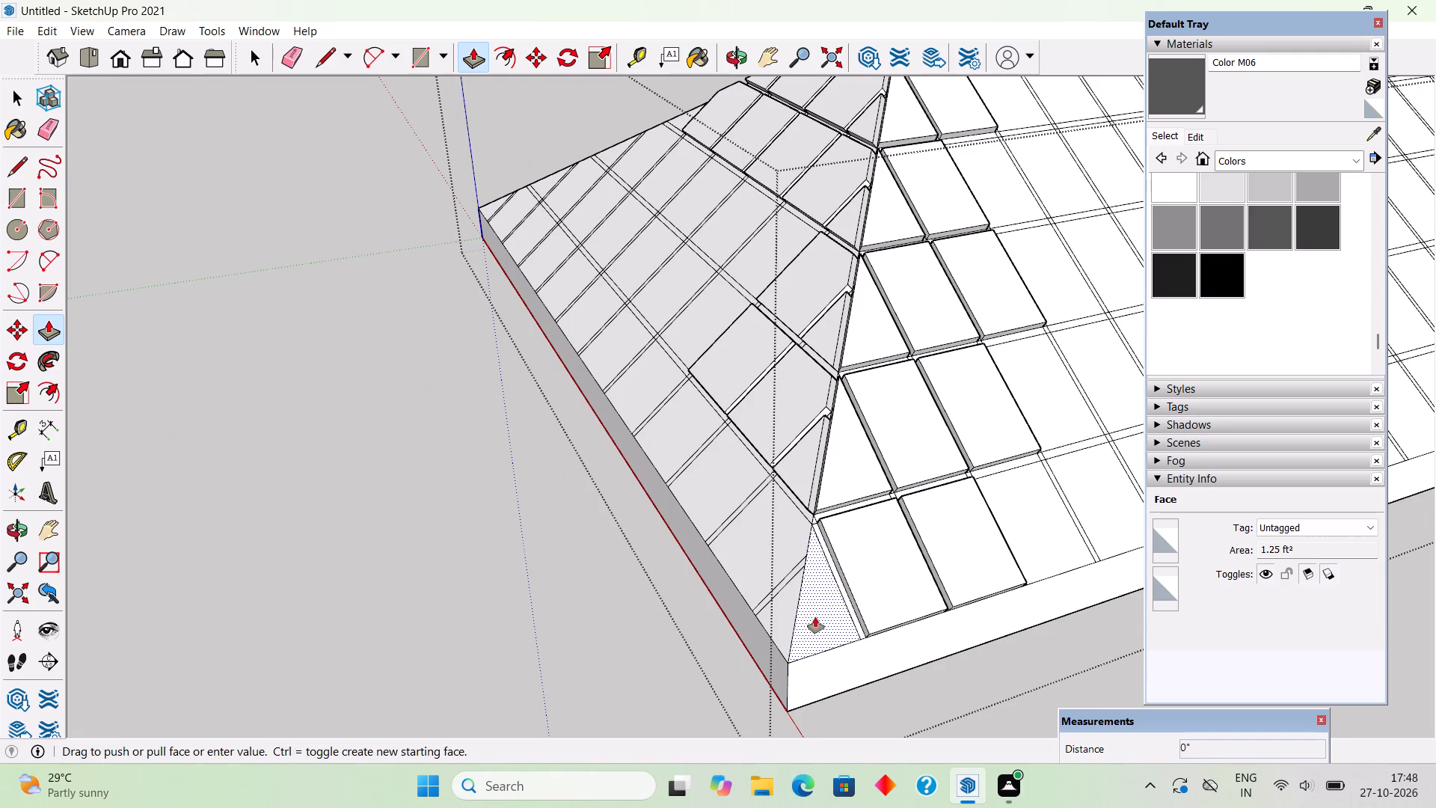
{"action": "double_click", "coordinate": [791, 617]}
{"action": "double_click", "coordinate": [746, 548]}
Raise the hip end's next panels in the lower three rows by 2", working away from the finished hip edge.
{"action": "middle_click_drag", "start_coordinate": [791, 566], "coordinate": [1010, 552]}
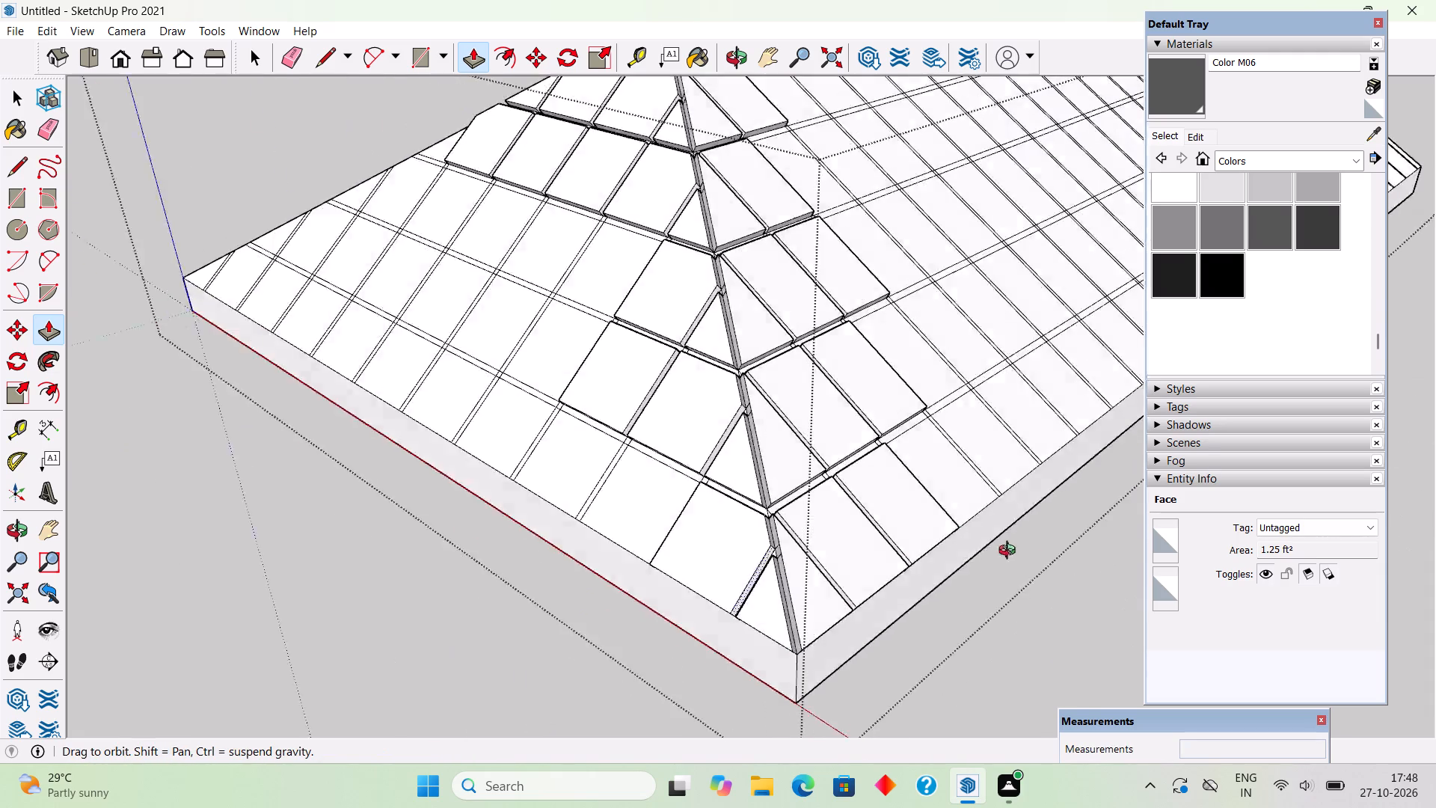
{"action": "middle_click_drag", "start_coordinate": [1010, 552], "coordinate": [1147, 514]}
{"action": "double_click", "coordinate": [568, 580]}
{"action": "double_click", "coordinate": [461, 537]}
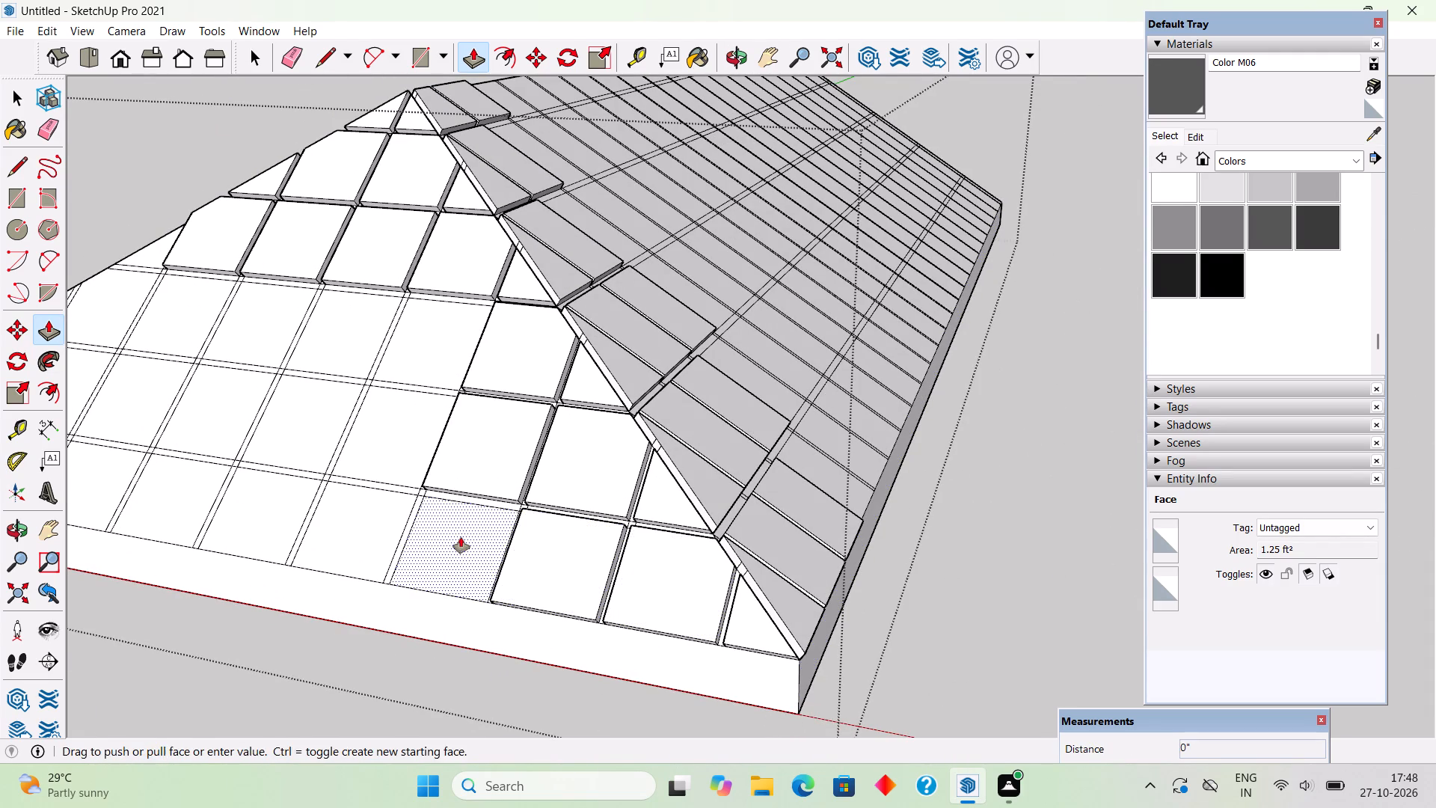
{"action": "double_click", "coordinate": [334, 515]}
{"action": "double_click", "coordinate": [381, 458]}
{"action": "double_click", "coordinate": [411, 351]}
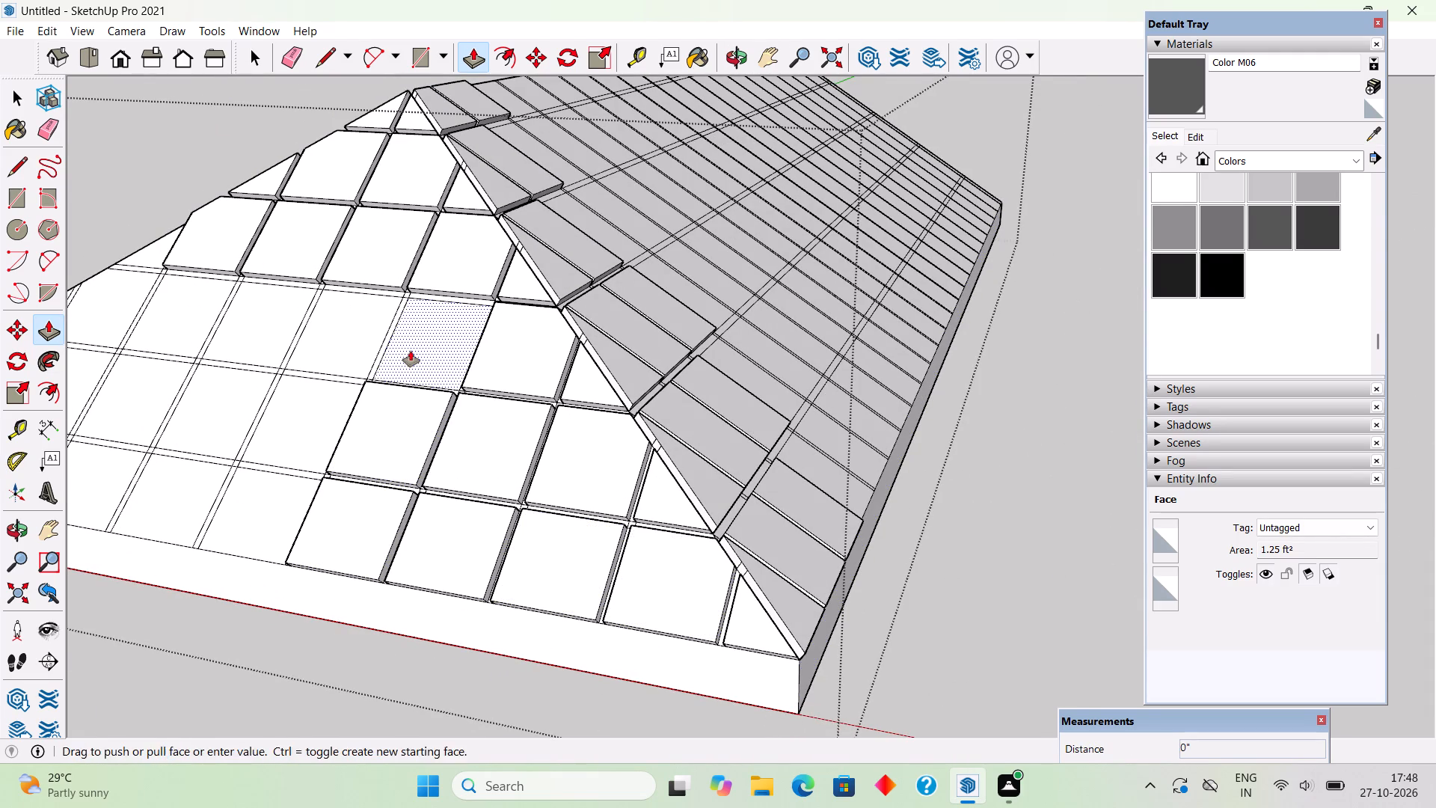
{"action": "double_click", "coordinate": [355, 331]}
{"action": "double_click", "coordinate": [309, 397]}
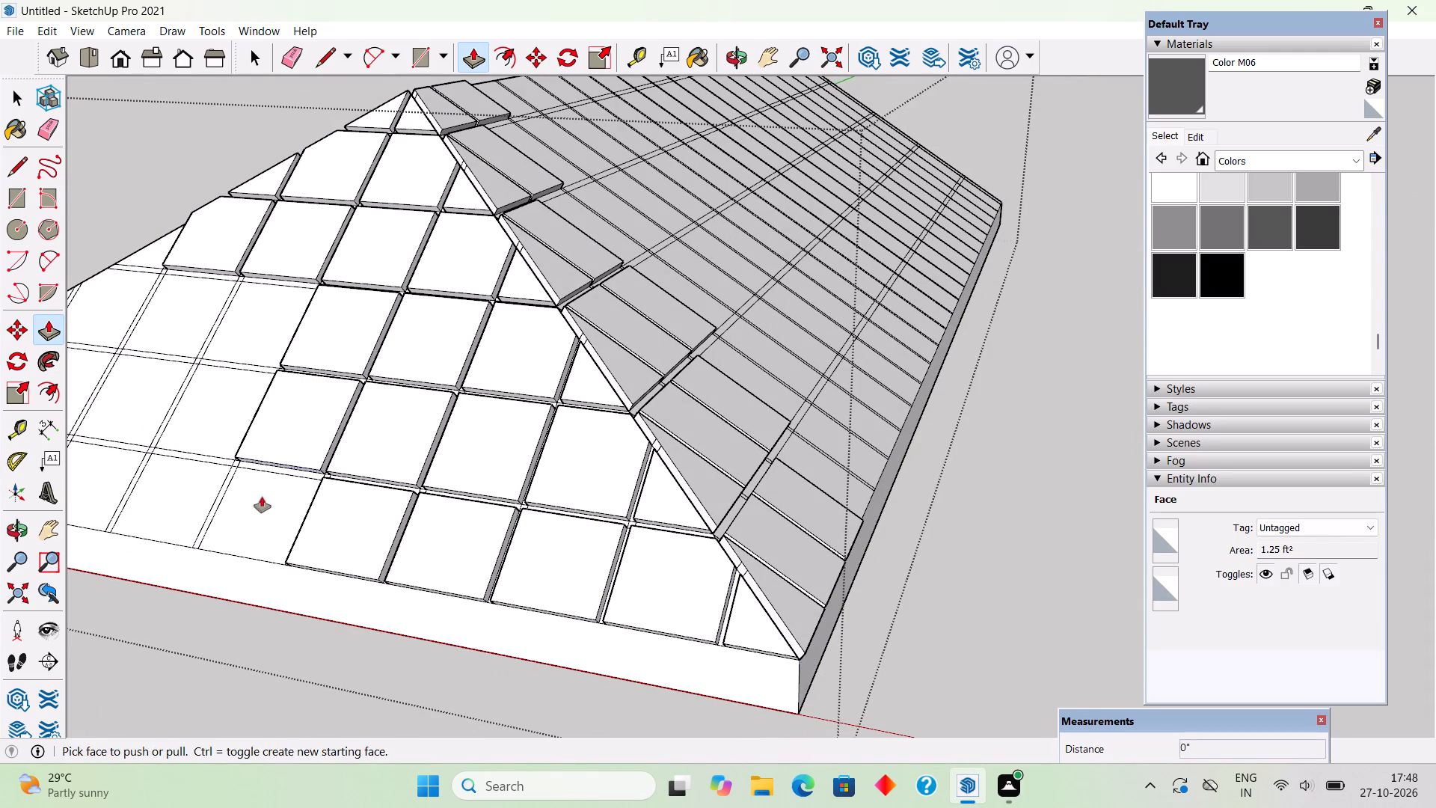
Extend the 2" push/pull across the next two panel columns in the hip end's lower three rows.
{"action": "double_click", "coordinate": [262, 497]}
{"action": "double_click", "coordinate": [177, 481]}
{"action": "double_click", "coordinate": [207, 411]}
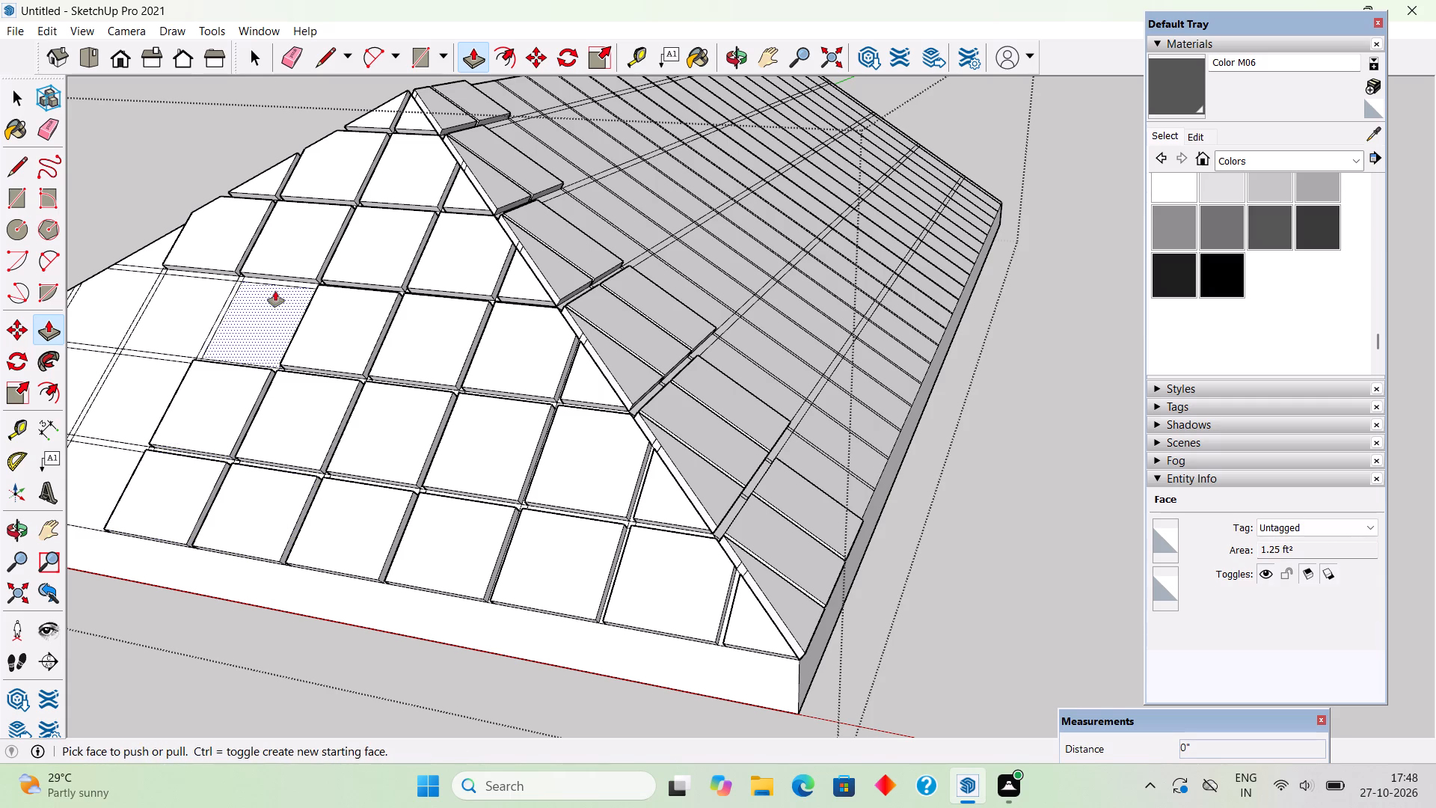
{"action": "double_click", "coordinate": [275, 291]}
{"action": "double_click", "coordinate": [203, 296]}
{"action": "double_click", "coordinate": [158, 382]}
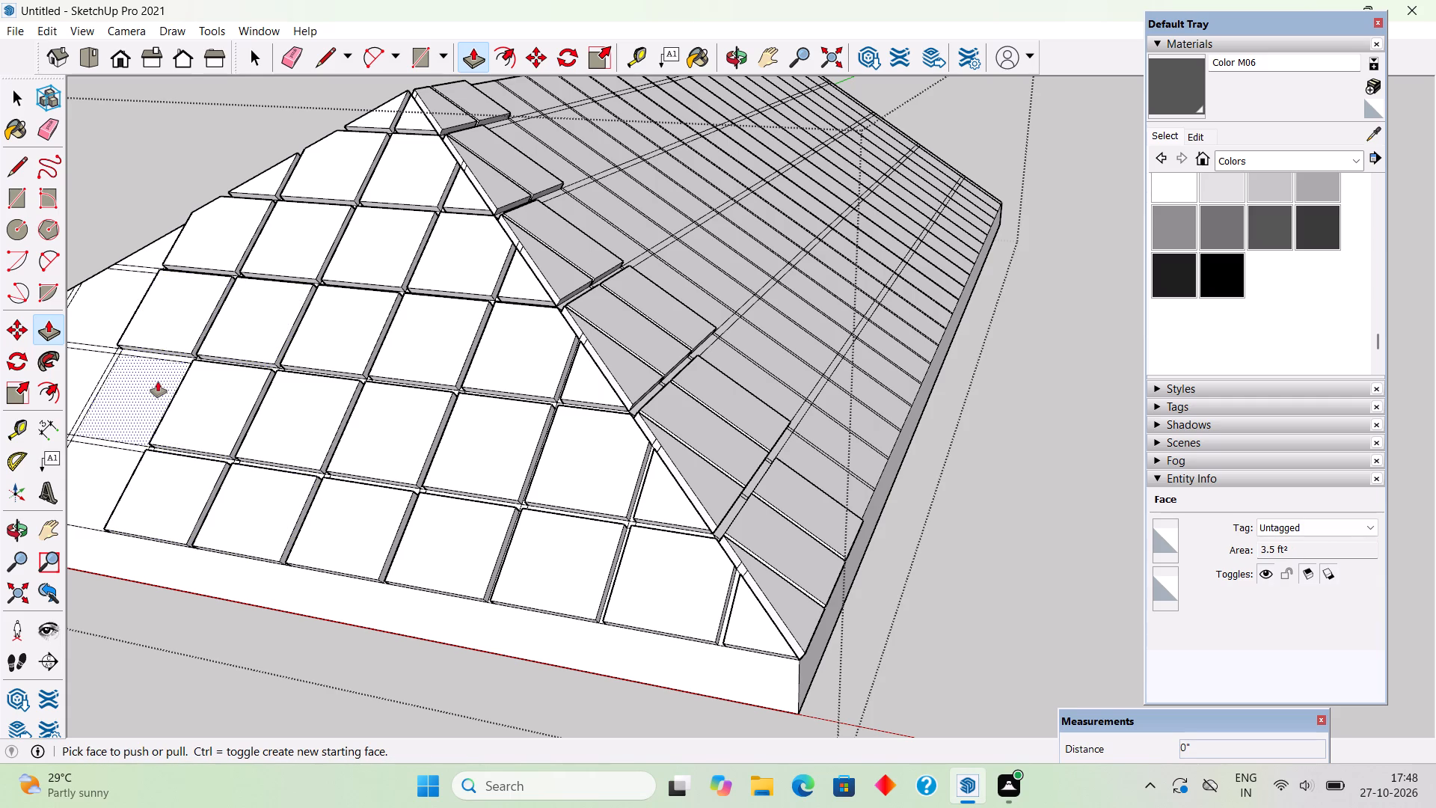
{"action": "double_click", "coordinate": [114, 467]}
Raise the hip end's remaining flat panels by 2" along the opposite hip edge, down to the triangular panel at its eave corner.
{"action": "scroll", "coordinate": [689, 358], "scroll_direction": "down", "scroll_amount": 3}
{"action": "scroll", "coordinate": [873, 371], "scroll_direction": "down", "scroll_amount": 5}
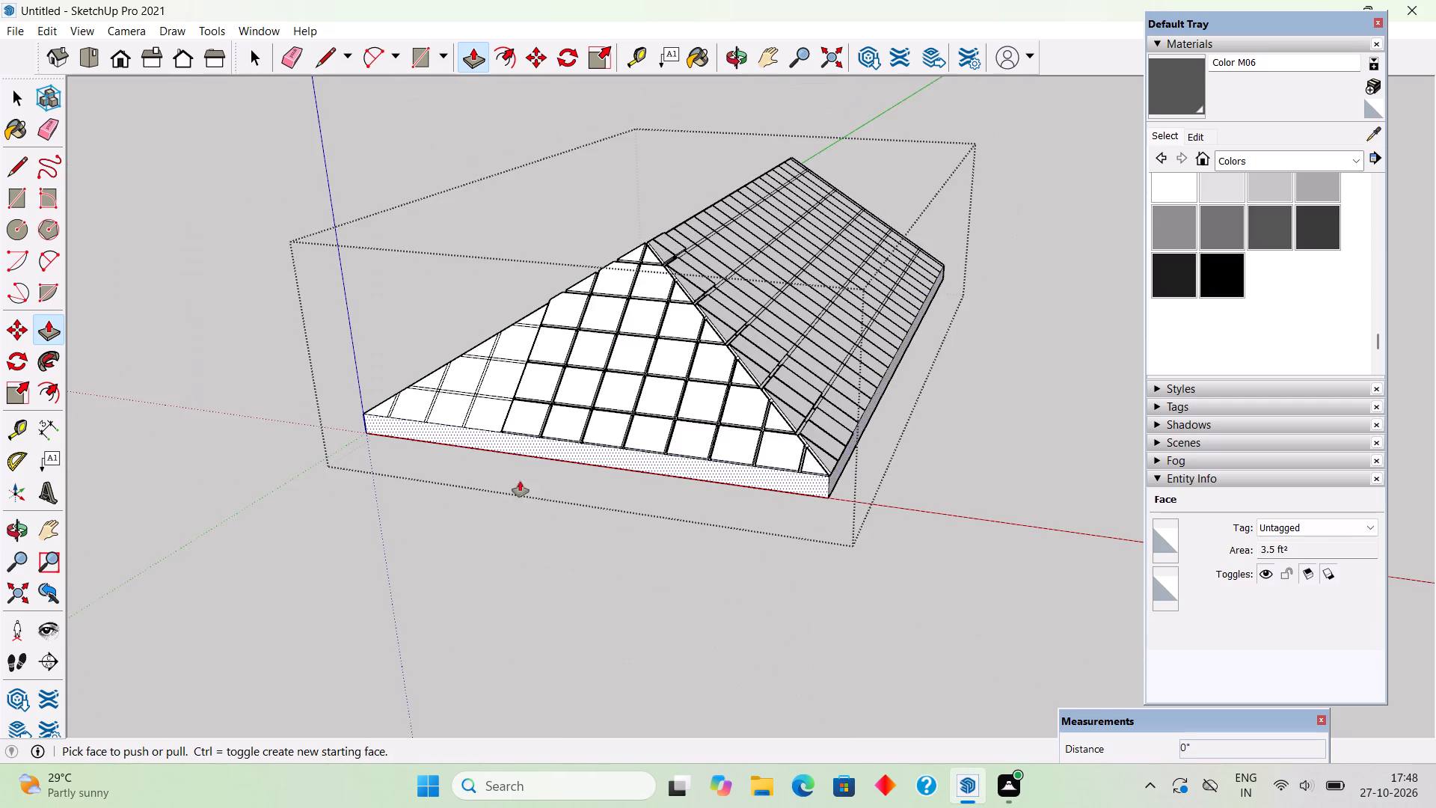
{"action": "scroll", "coordinate": [252, 441], "scroll_direction": "up", "scroll_amount": 6}
{"action": "scroll", "coordinate": [317, 403], "scroll_direction": "up", "scroll_amount": 3}
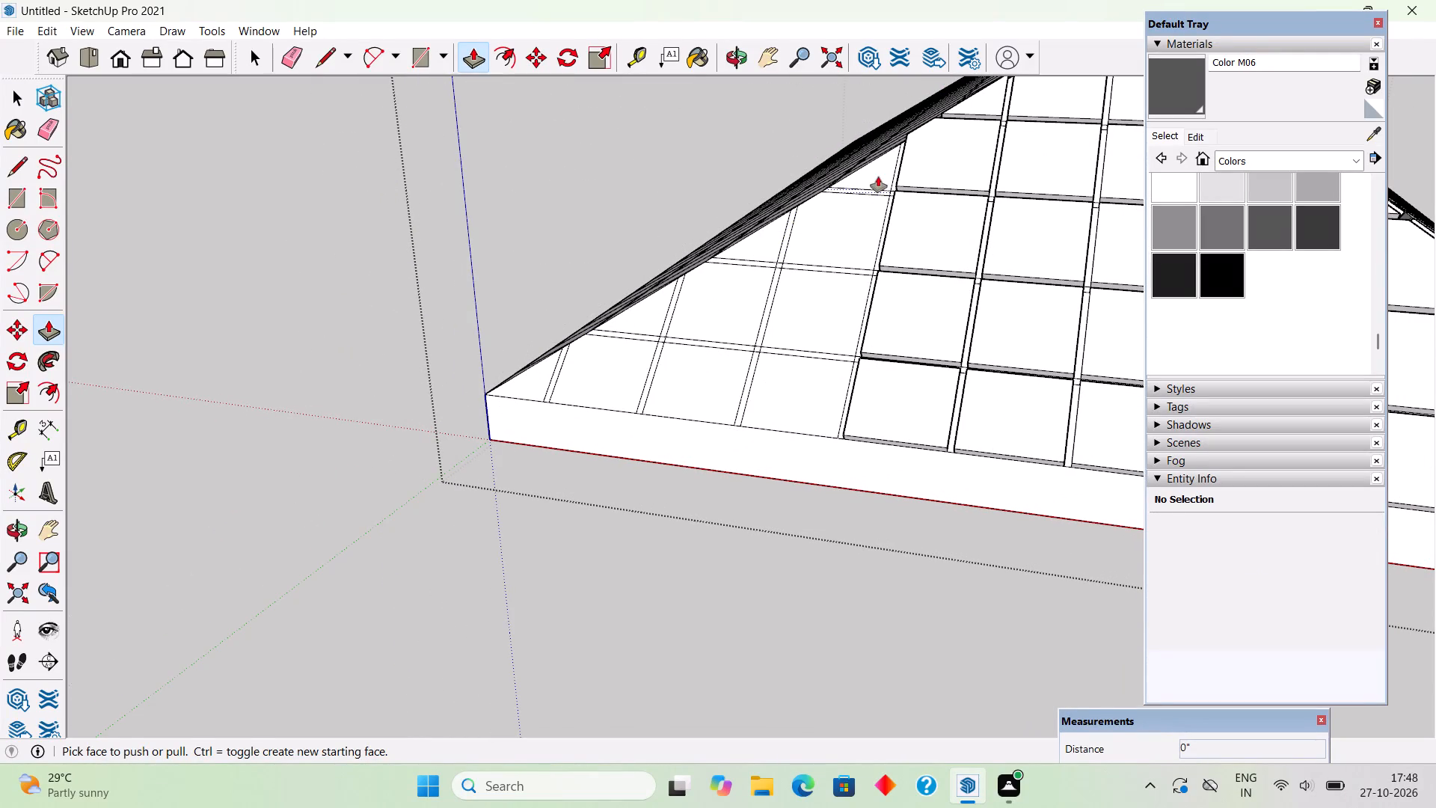
{"action": "double_click", "coordinate": [878, 177]}
{"action": "double_click", "coordinate": [841, 230]}
{"action": "double_click", "coordinate": [832, 309]}
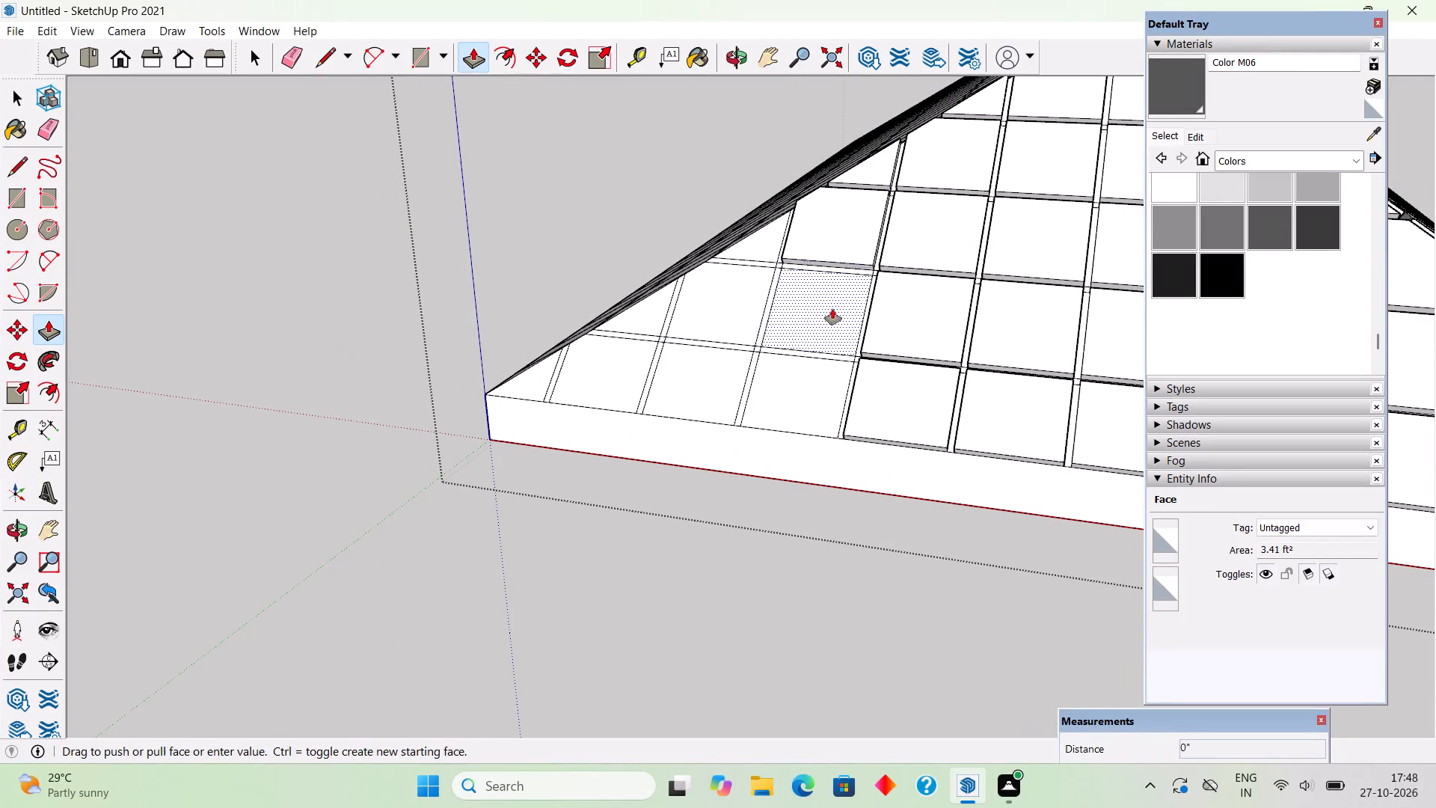
{"action": "double_click", "coordinate": [832, 382]}
{"action": "double_click", "coordinate": [669, 358]}
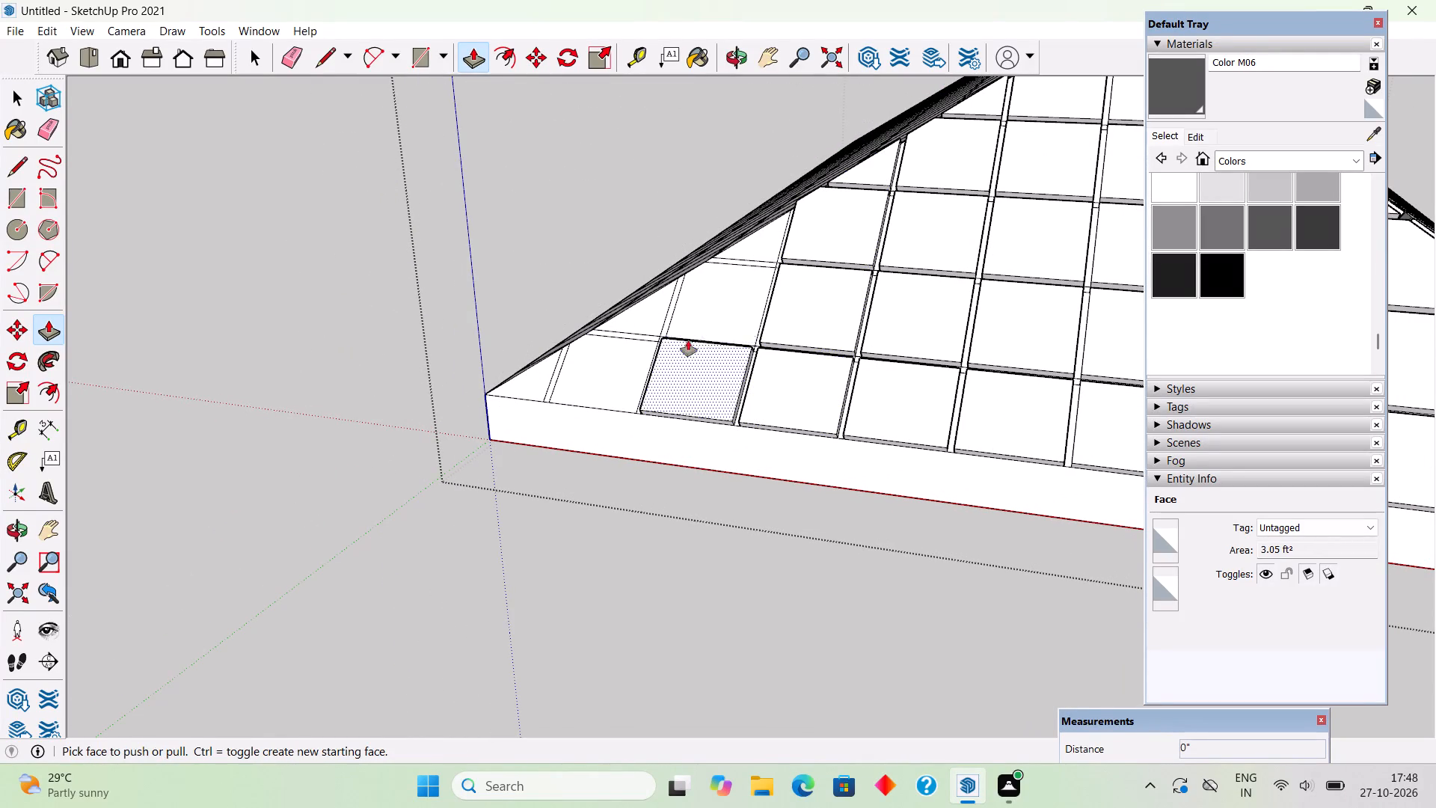
{"action": "double_click", "coordinate": [693, 304]}
{"action": "double_click", "coordinate": [758, 242]}
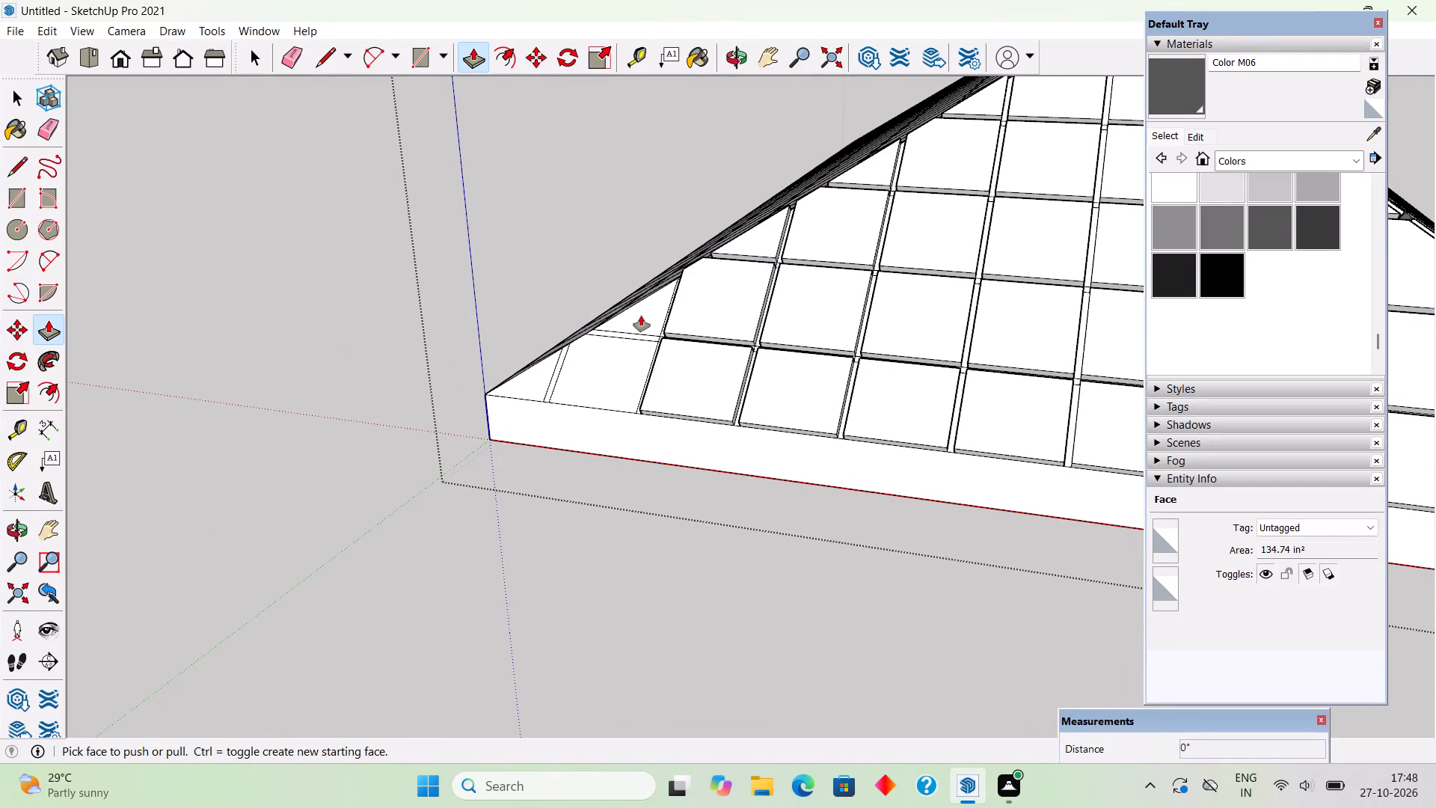
{"action": "double_click", "coordinate": [641, 316]}
{"action": "double_click", "coordinate": [636, 361]}
{"action": "double_click", "coordinate": [540, 373]}
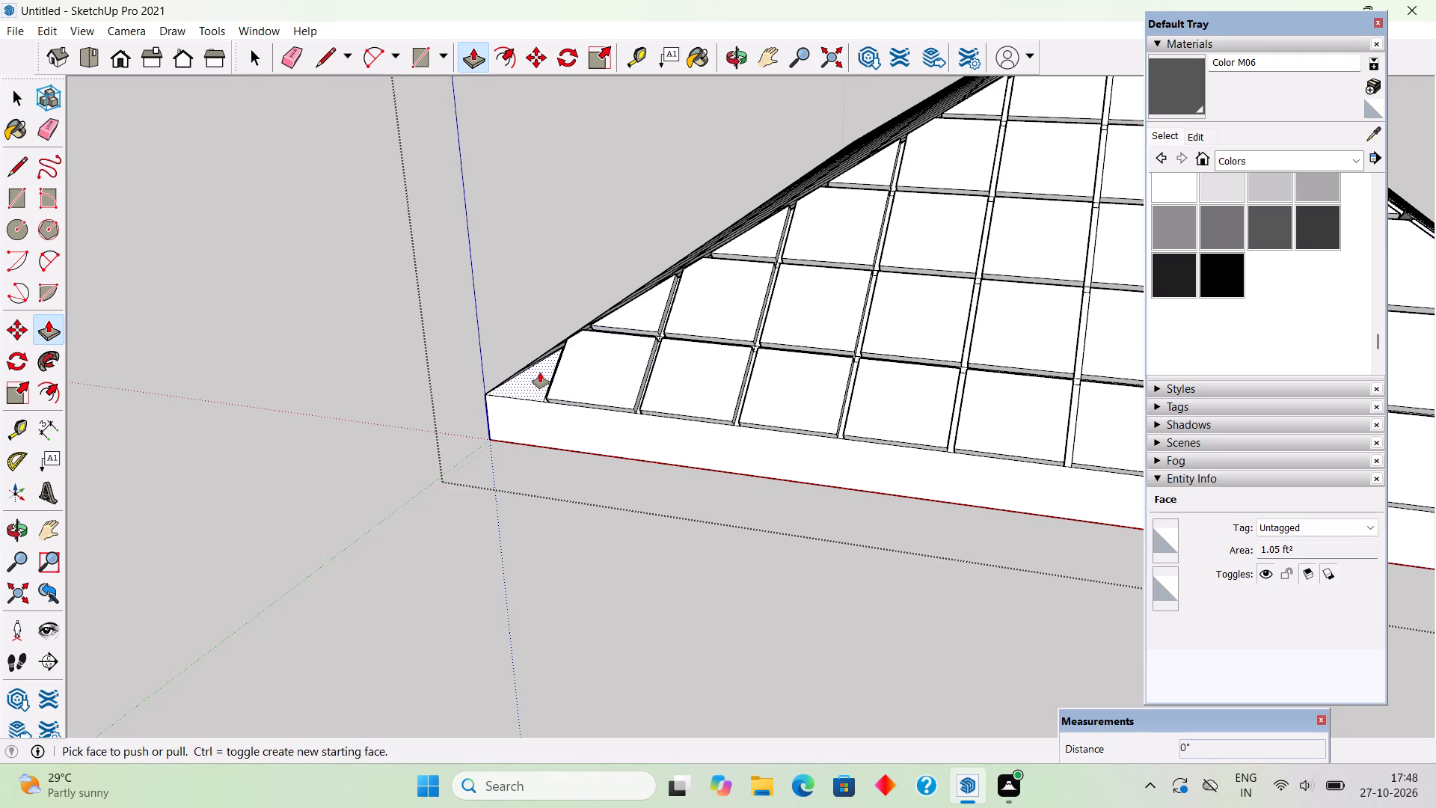
Repeat the 2" push/pull on the long slope's next panels in the two rows nearest the eave.
{"action": "scroll", "coordinate": [394, 392], "scroll_direction": "down", "scroll_amount": 9}
{"action": "middle_click_drag", "start_coordinate": [800, 387], "coordinate": [221, 456]}
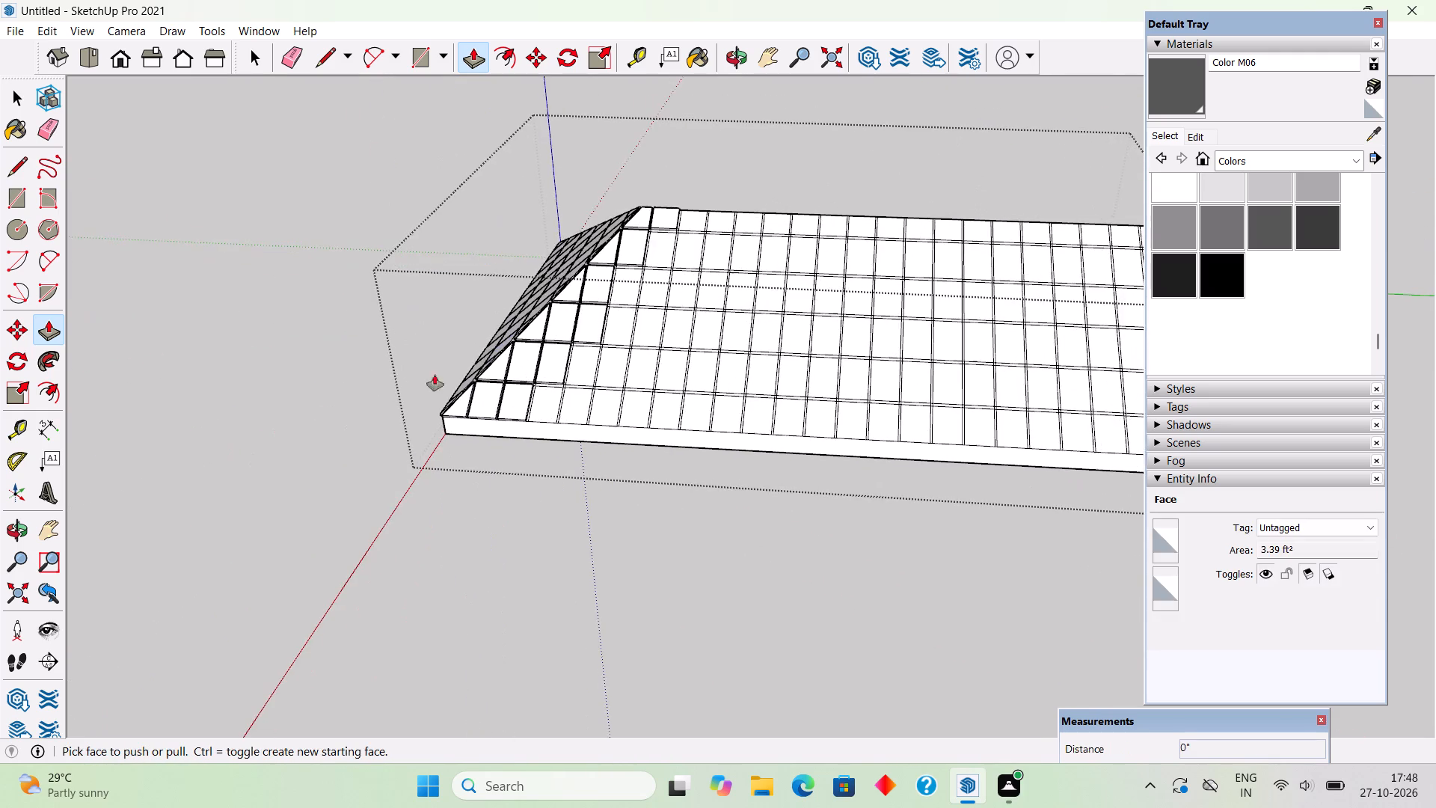
{"action": "scroll", "coordinate": [527, 371], "scroll_direction": "up", "scroll_amount": 9}
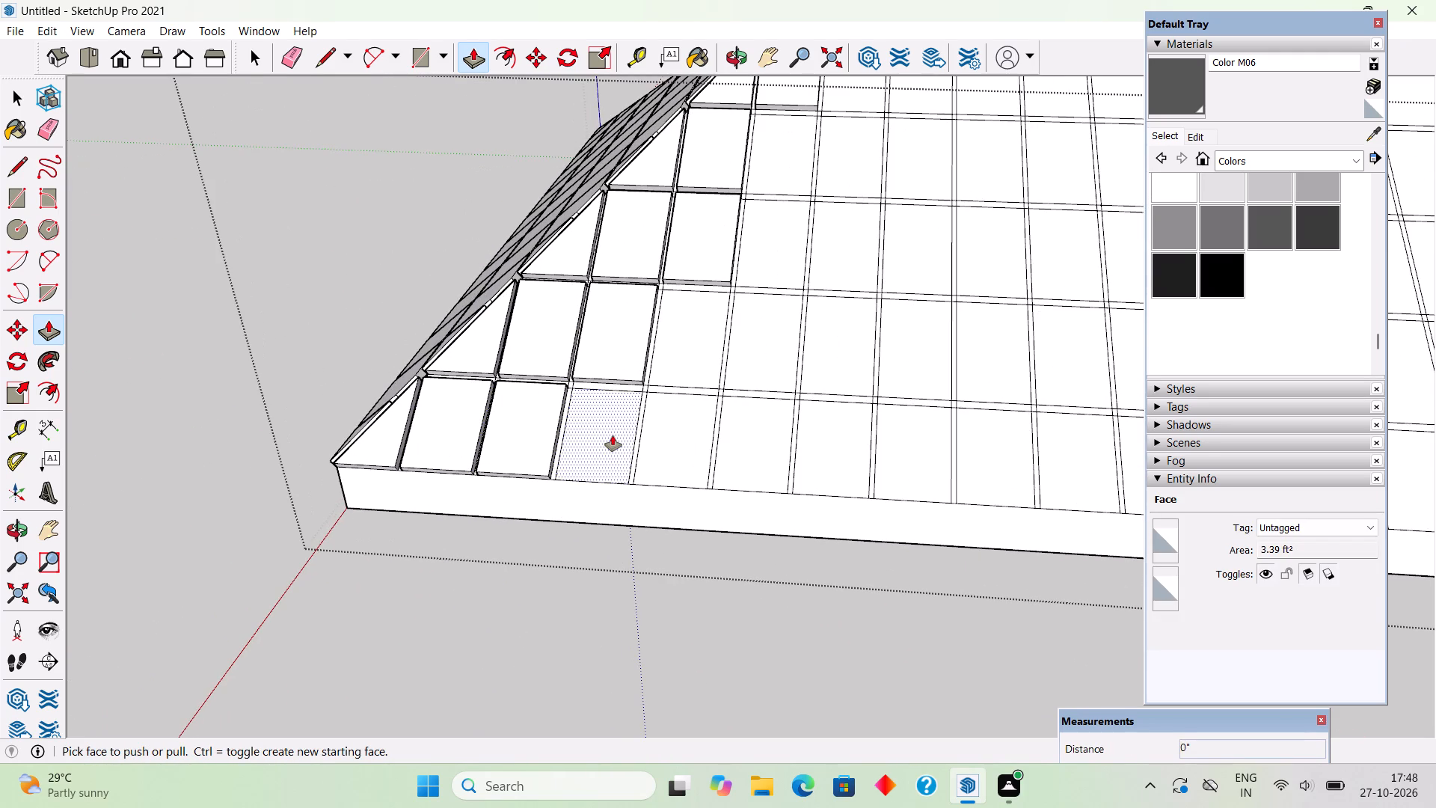
{"action": "double_click", "coordinate": [613, 435]}
{"action": "double_click", "coordinate": [670, 353]}
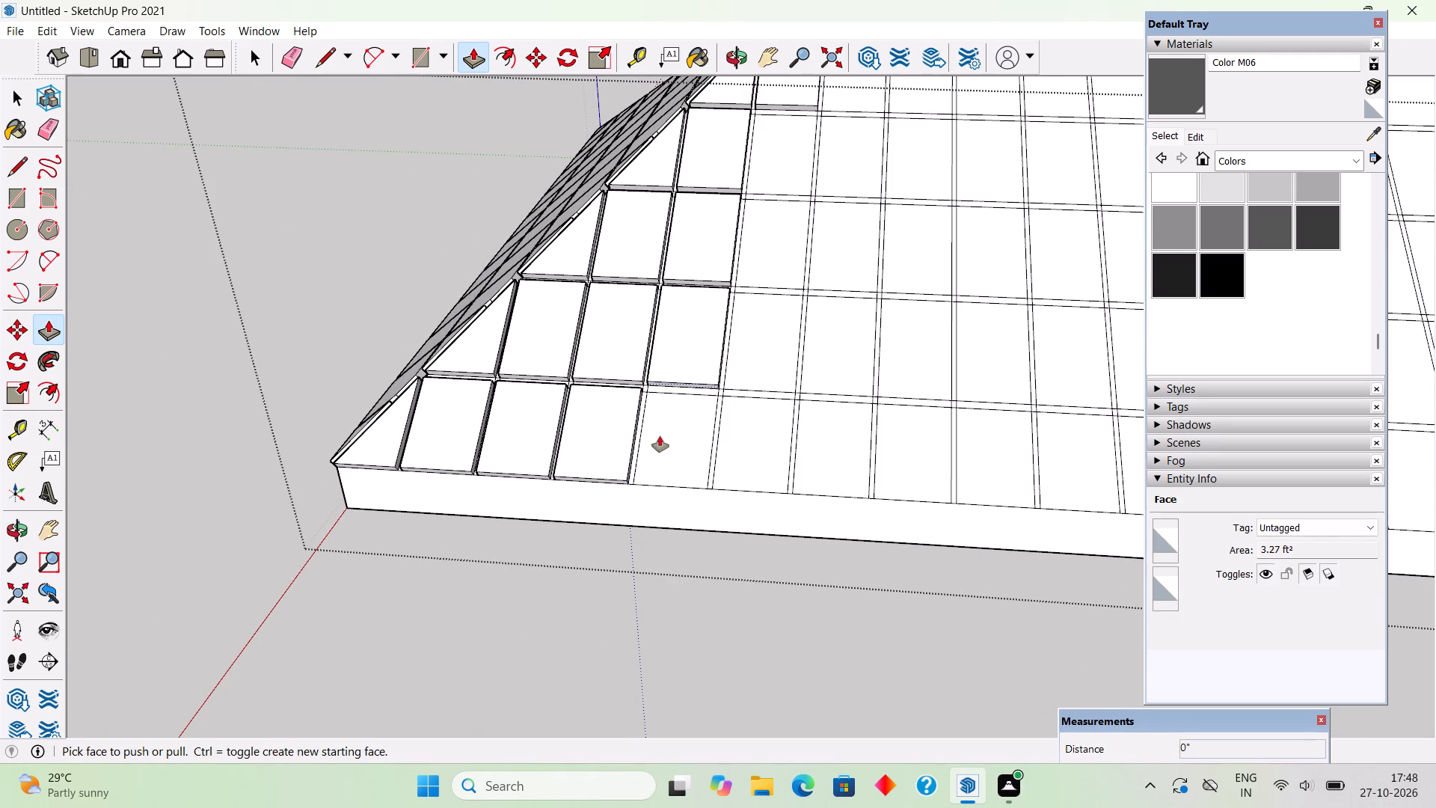
{"action": "double_click", "coordinate": [660, 436]}
{"action": "middle_click_drag", "start_coordinate": [748, 478], "coordinate": [550, 417]}
{"action": "double_click", "coordinate": [763, 456]}
{"action": "double_click", "coordinate": [810, 347]}
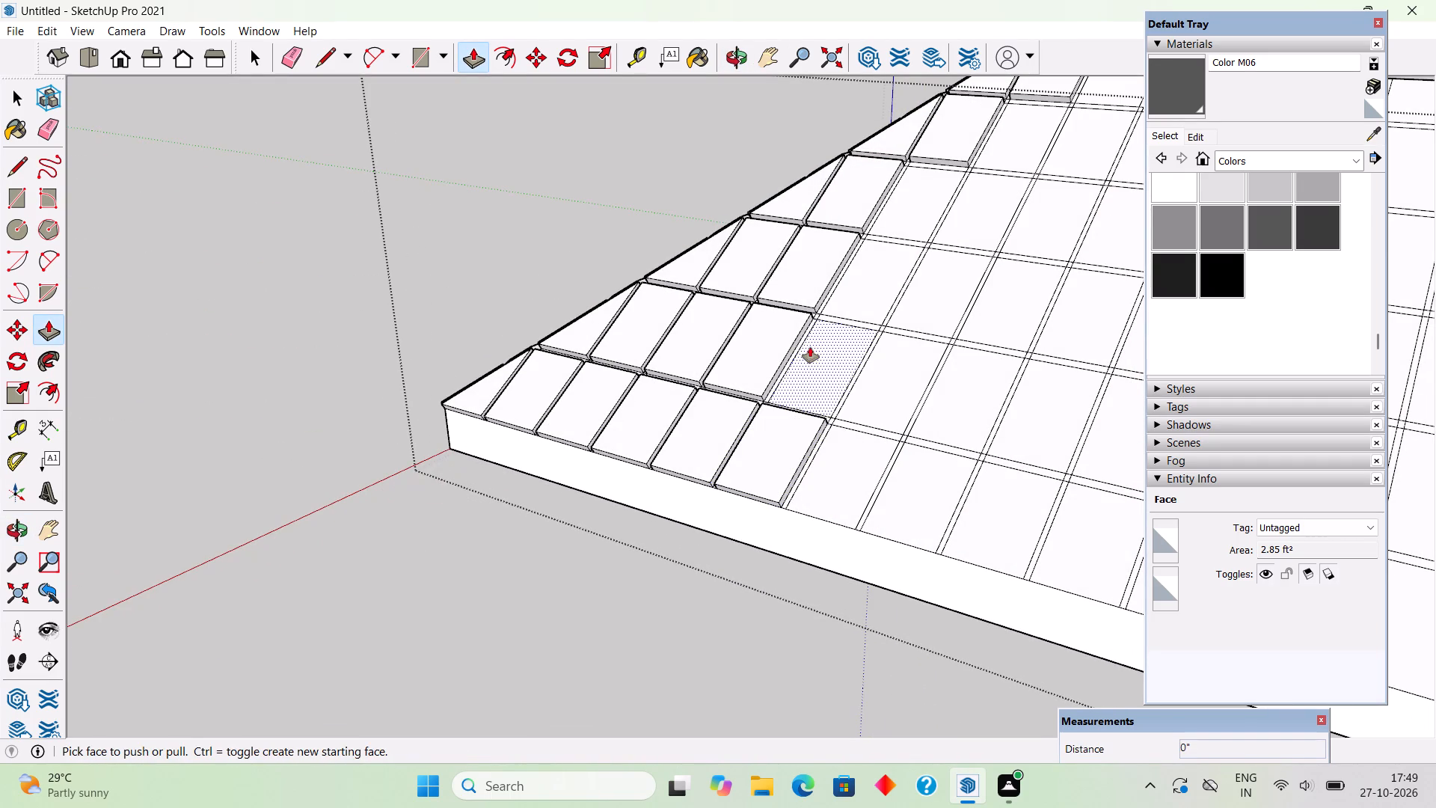
Raise the long slope's next panels by 2" in the lower four rows, working up one column and down the next to the eave.
{"action": "double_click", "coordinate": [895, 272]}
{"action": "double_click", "coordinate": [912, 196]}
{"action": "double_click", "coordinate": [969, 206]}
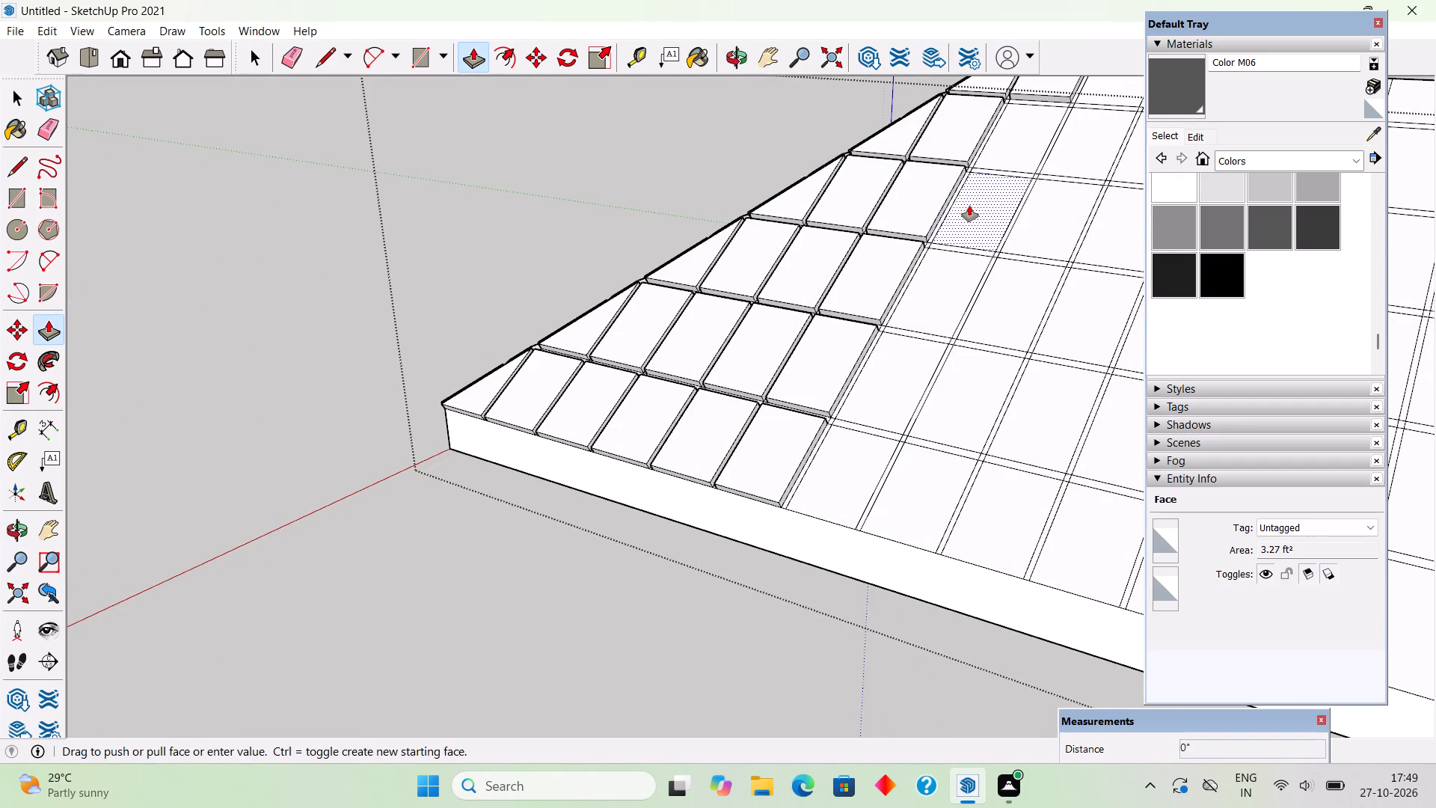
{"action": "double_click", "coordinate": [953, 276]}
{"action": "double_click", "coordinate": [889, 398]}
{"action": "double_click", "coordinate": [862, 493]}
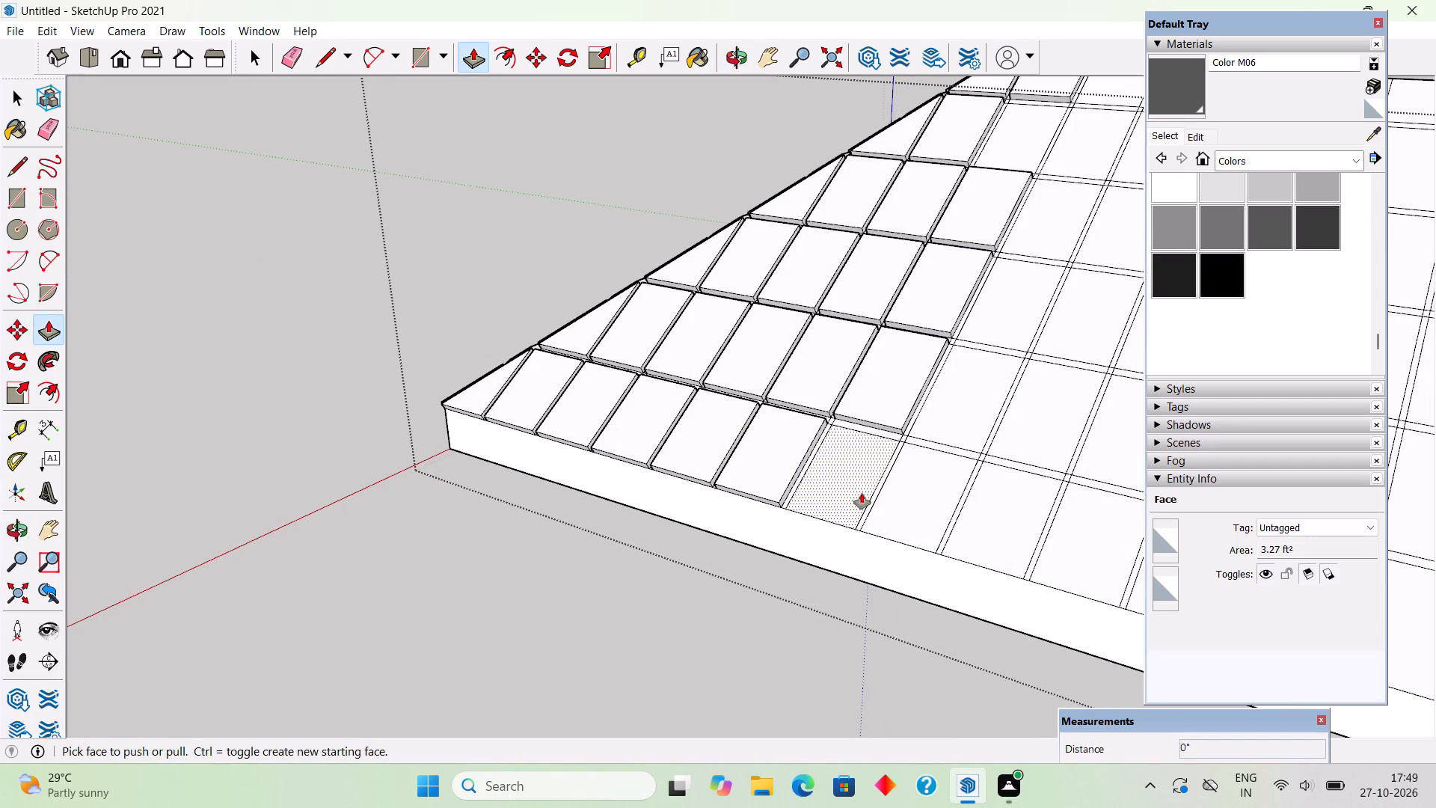
Extend the 2" push/pull across the next two panel columns in the long slope's lower four rows.
{"action": "double_click", "coordinate": [891, 497]}
{"action": "double_click", "coordinate": [926, 409]}
{"action": "double_click", "coordinate": [996, 295]}
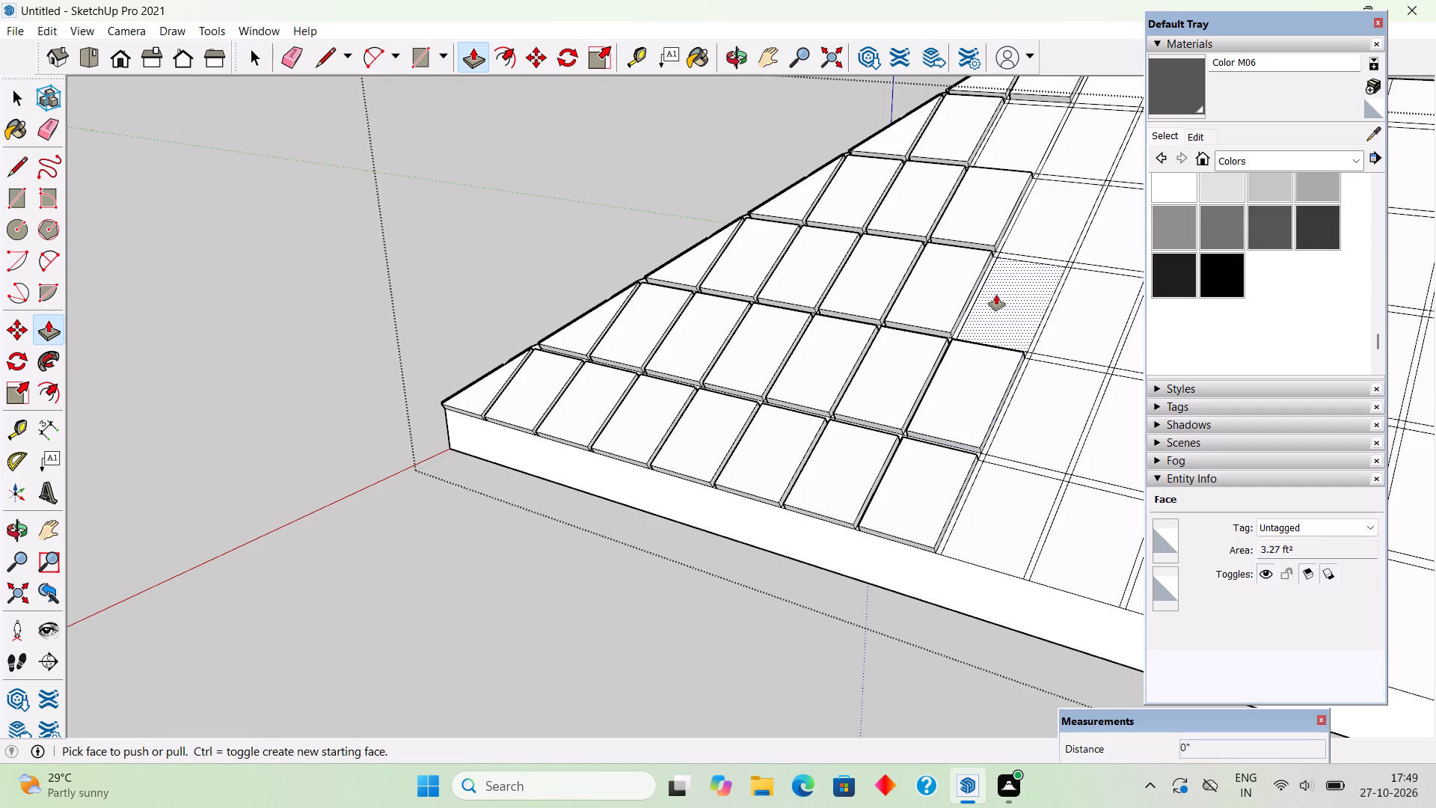
{"action": "double_click", "coordinate": [1051, 217]}
{"action": "double_click", "coordinate": [1116, 239]}
{"action": "double_click", "coordinate": [1082, 308]}
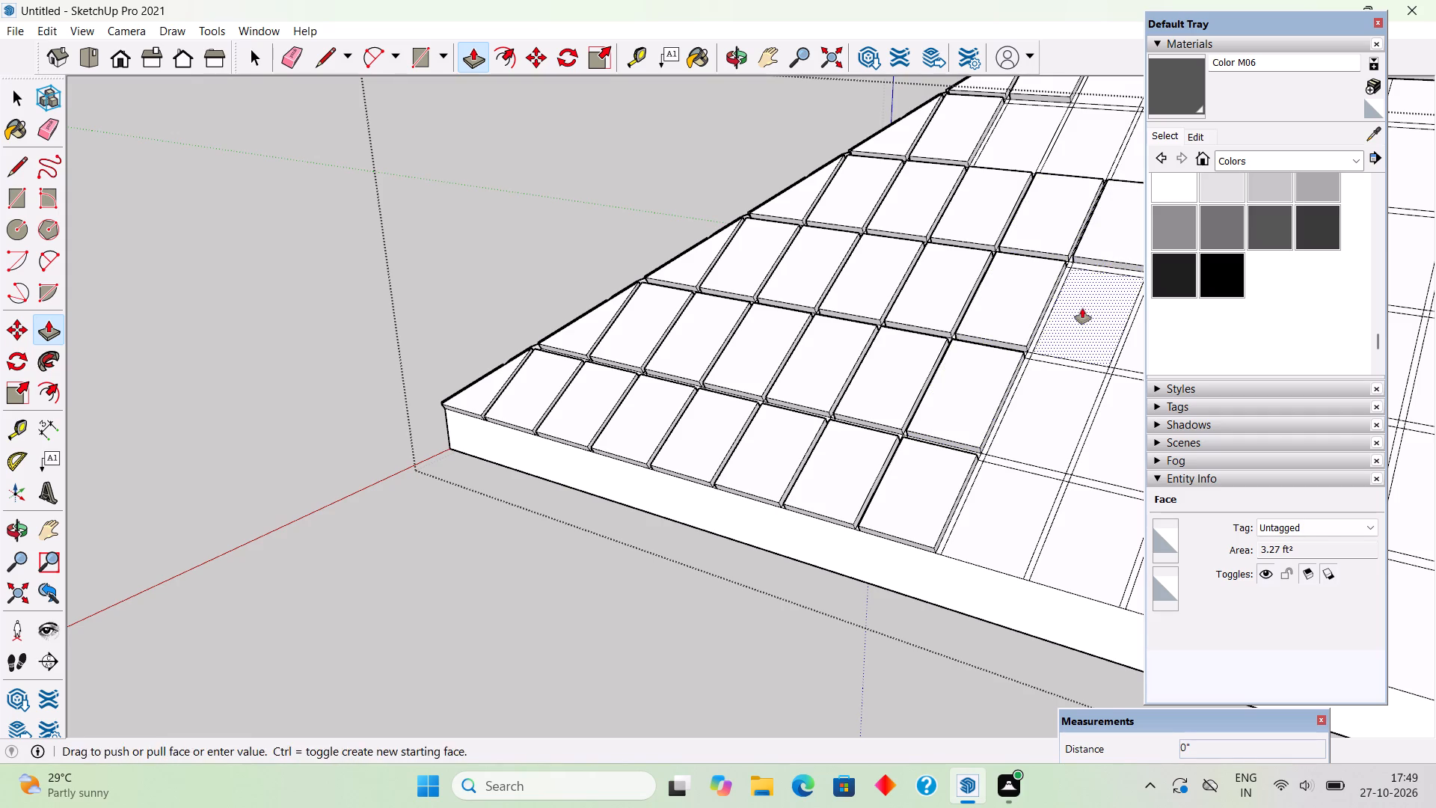
{"action": "double_click", "coordinate": [1045, 403]}
{"action": "double_click", "coordinate": [1004, 501]}
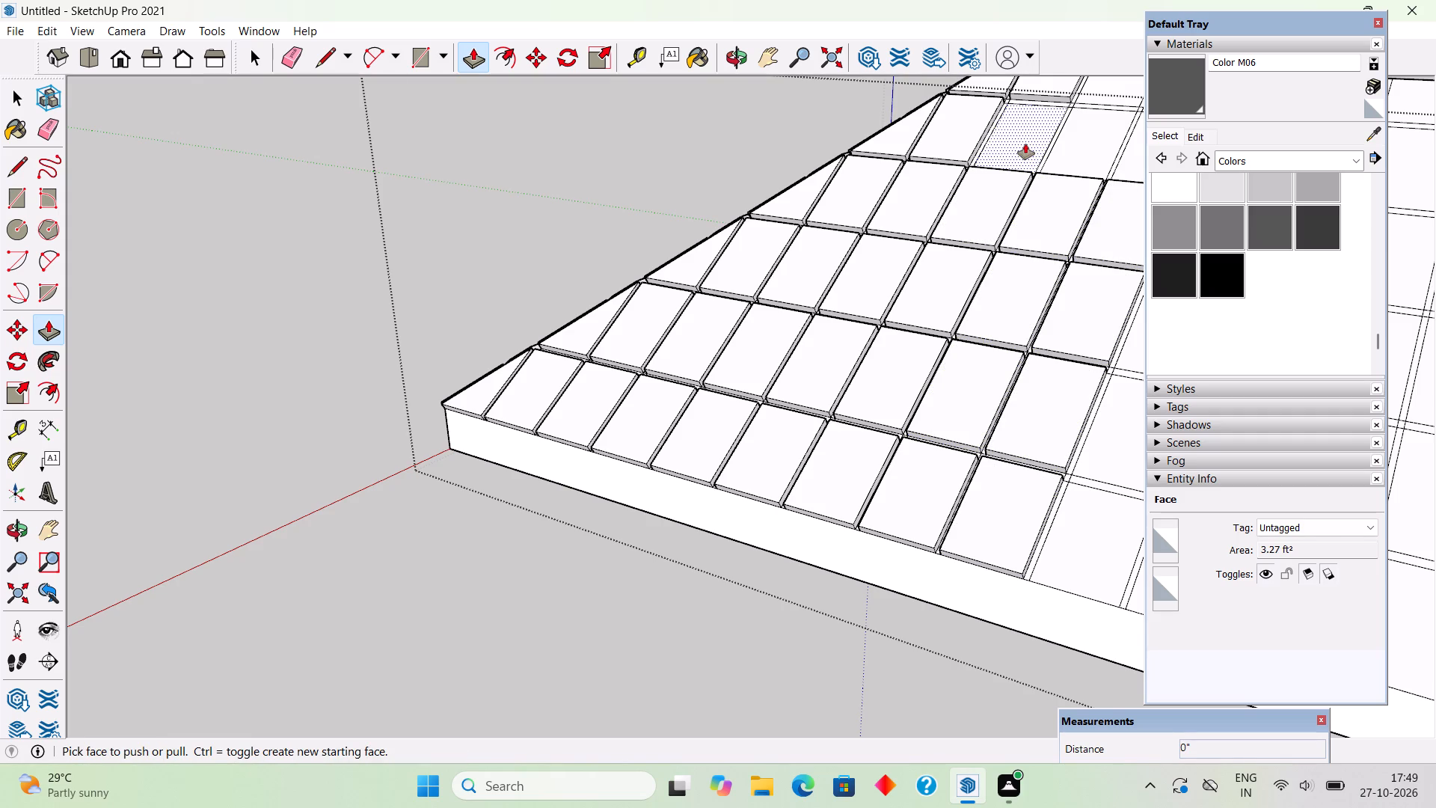
Raise the next flat panels in the two rows nearest the ridge by 2", catching up with the lower rows.
{"action": "double_click", "coordinate": [1025, 143]}
{"action": "double_click", "coordinate": [1075, 144]}
{"action": "scroll", "coordinate": [732, 400], "scroll_direction": "down", "scroll_amount": 5}
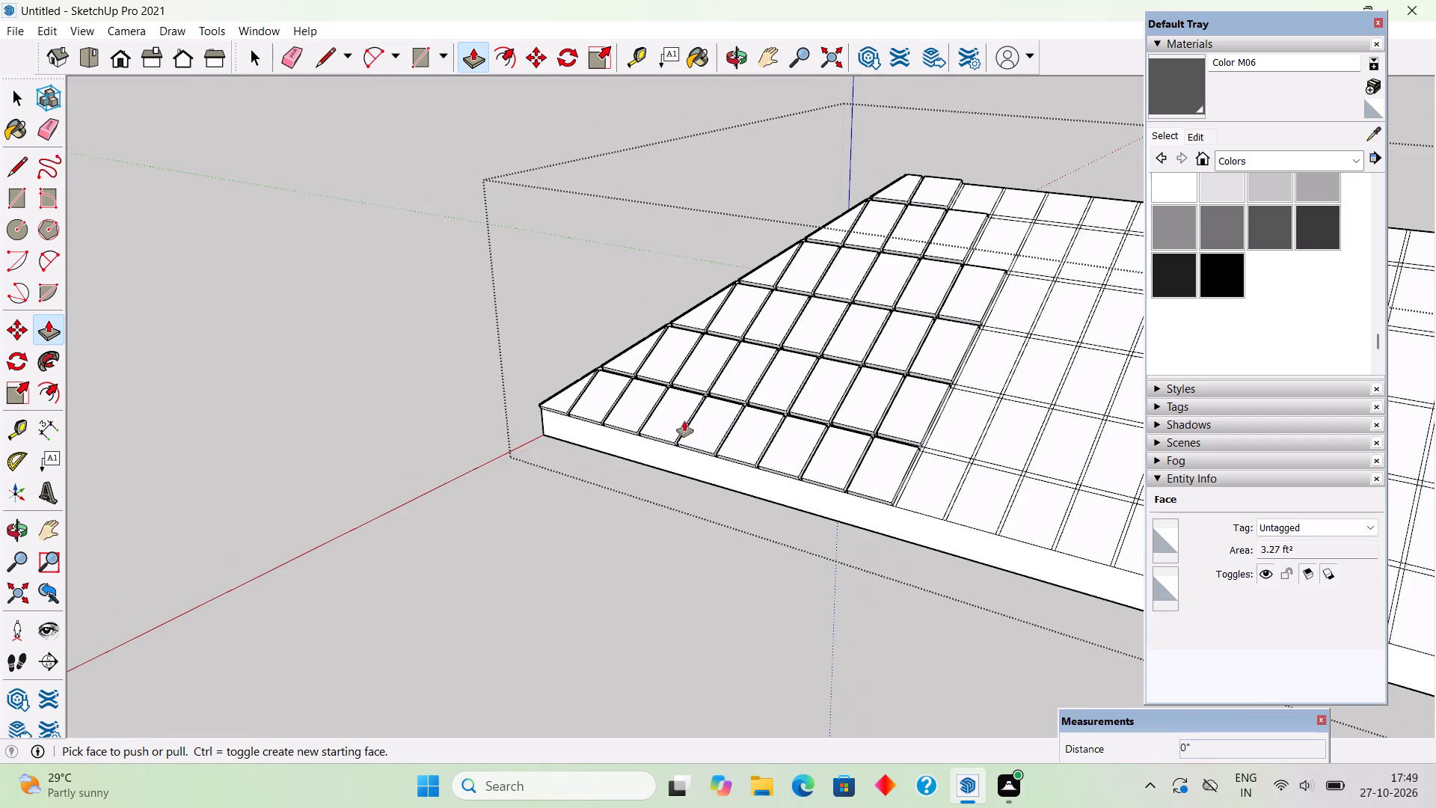
{"action": "scroll", "coordinate": [945, 177], "scroll_direction": "up", "scroll_amount": 9}
{"action": "double_click", "coordinate": [994, 209]}
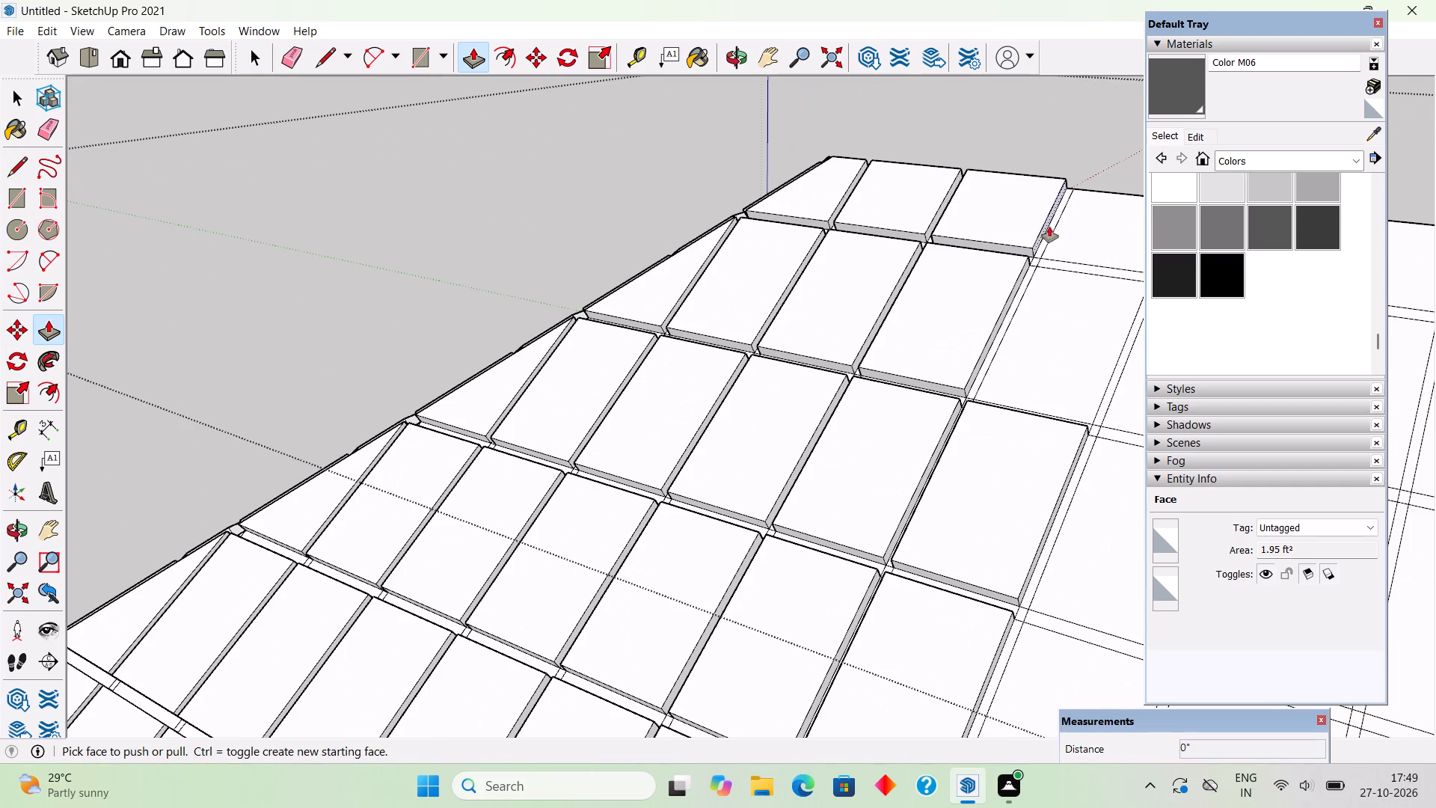
{"action": "double_click", "coordinate": [1066, 231]}
{"action": "double_click", "coordinate": [1042, 321]}
Raise the next two panel columns by 2" between the ridge and the second row above the eave, leaving the eave row flat.
{"action": "scroll", "coordinate": [829, 314], "scroll_direction": "down", "scroll_amount": 5}
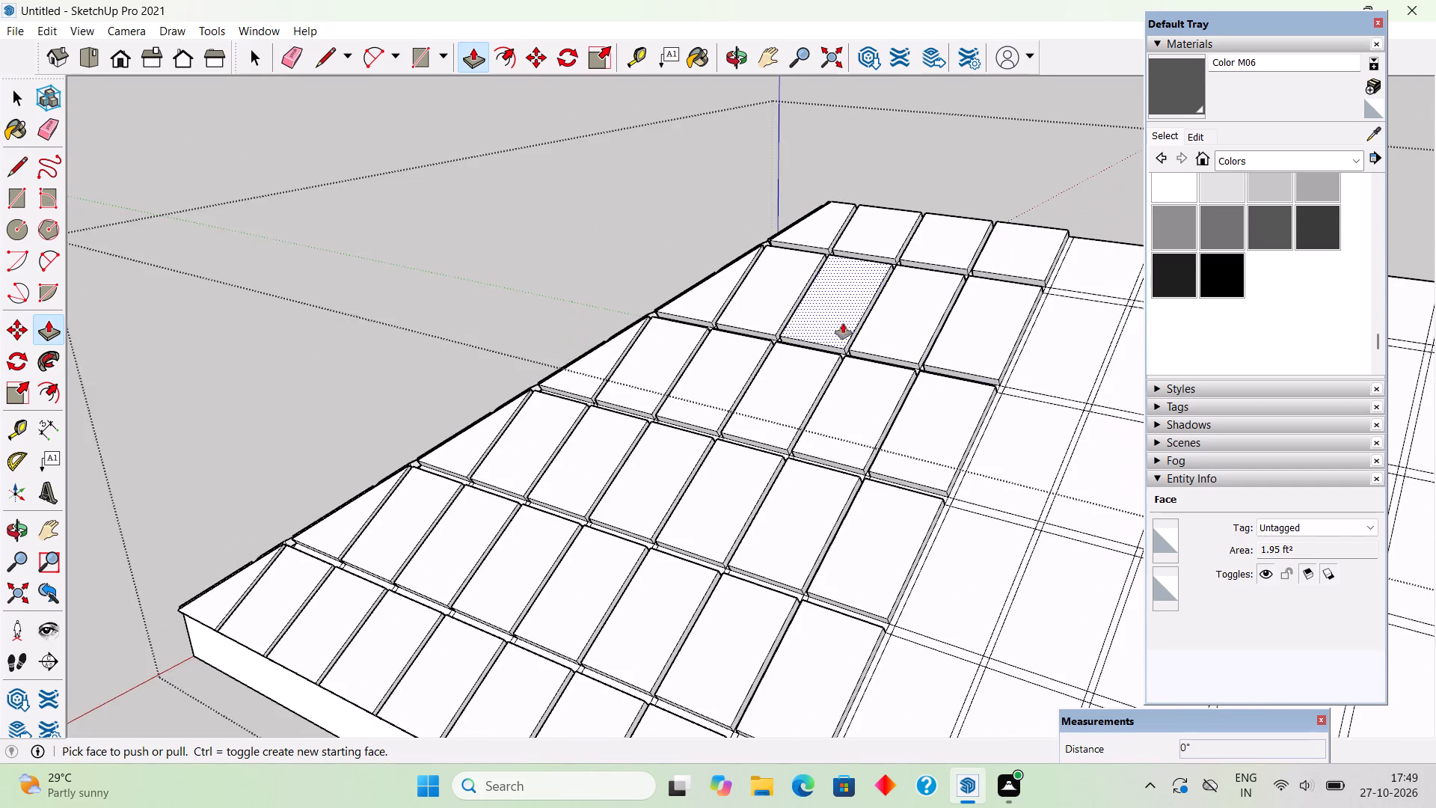
{"action": "double_click", "coordinate": [1073, 284]}
{"action": "double_click", "coordinate": [1062, 364]}
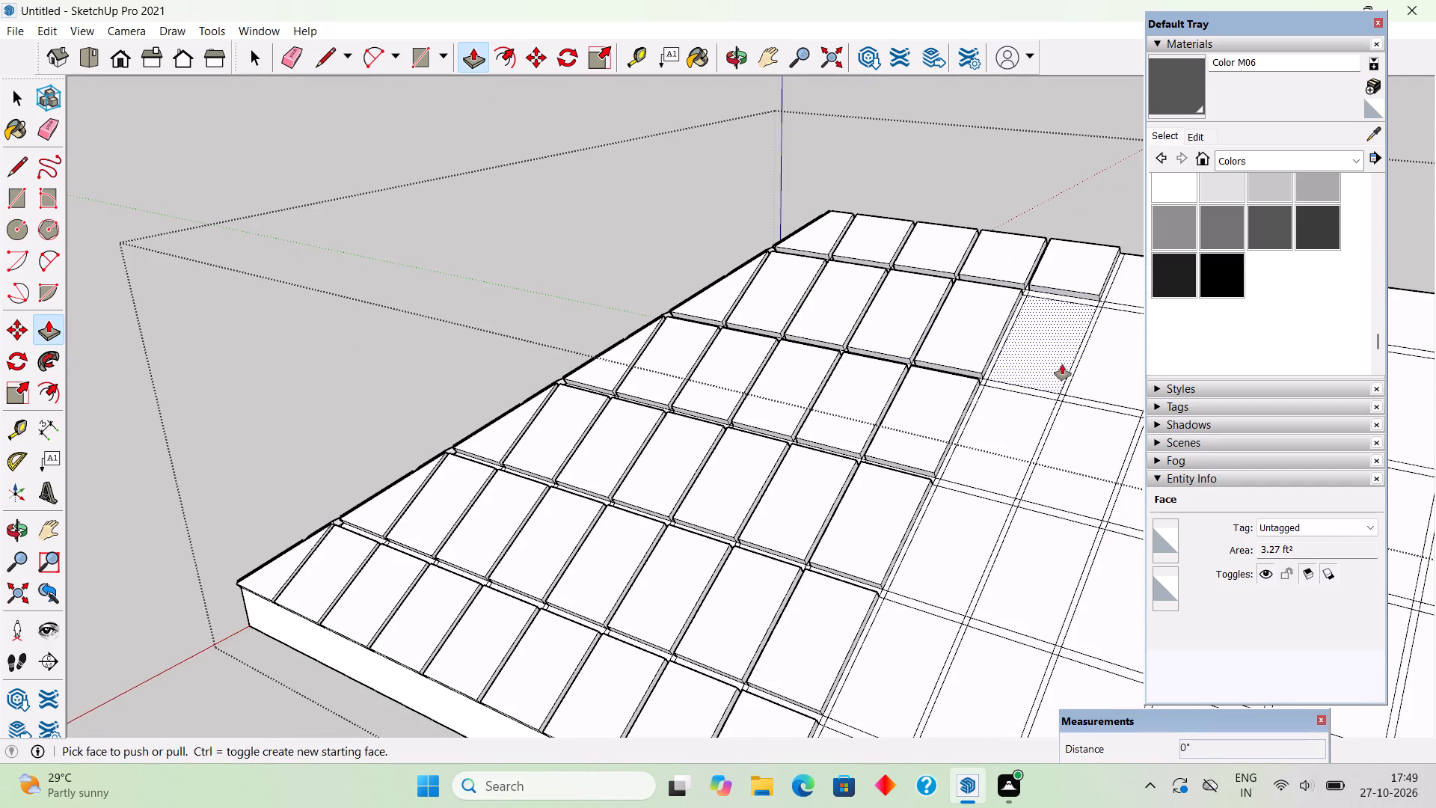
{"action": "double_click", "coordinate": [1022, 433]}
{"action": "double_click", "coordinate": [977, 527]}
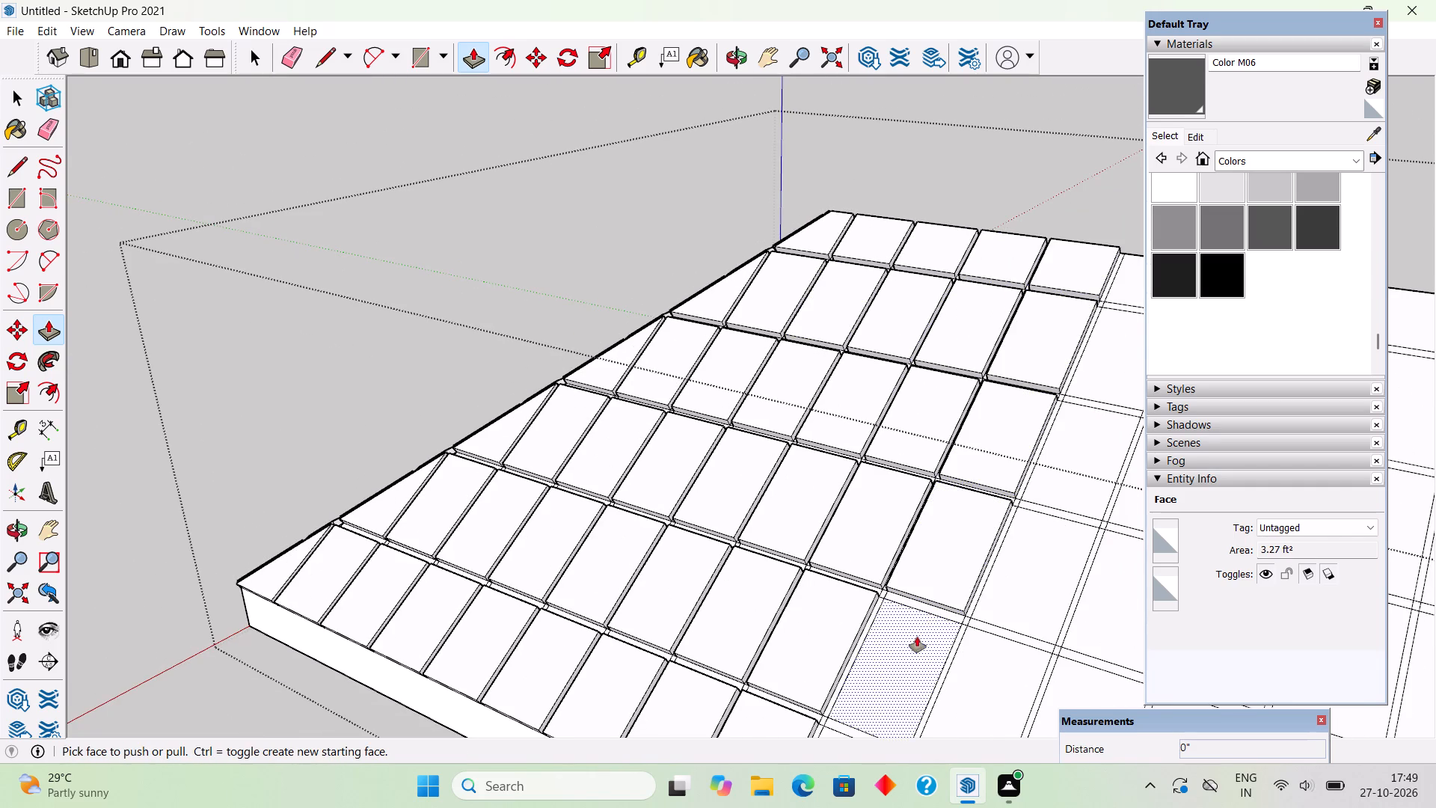
{"action": "double_click", "coordinate": [915, 639]}
{"action": "double_click", "coordinate": [1037, 592]}
{"action": "double_click", "coordinate": [1012, 651]}
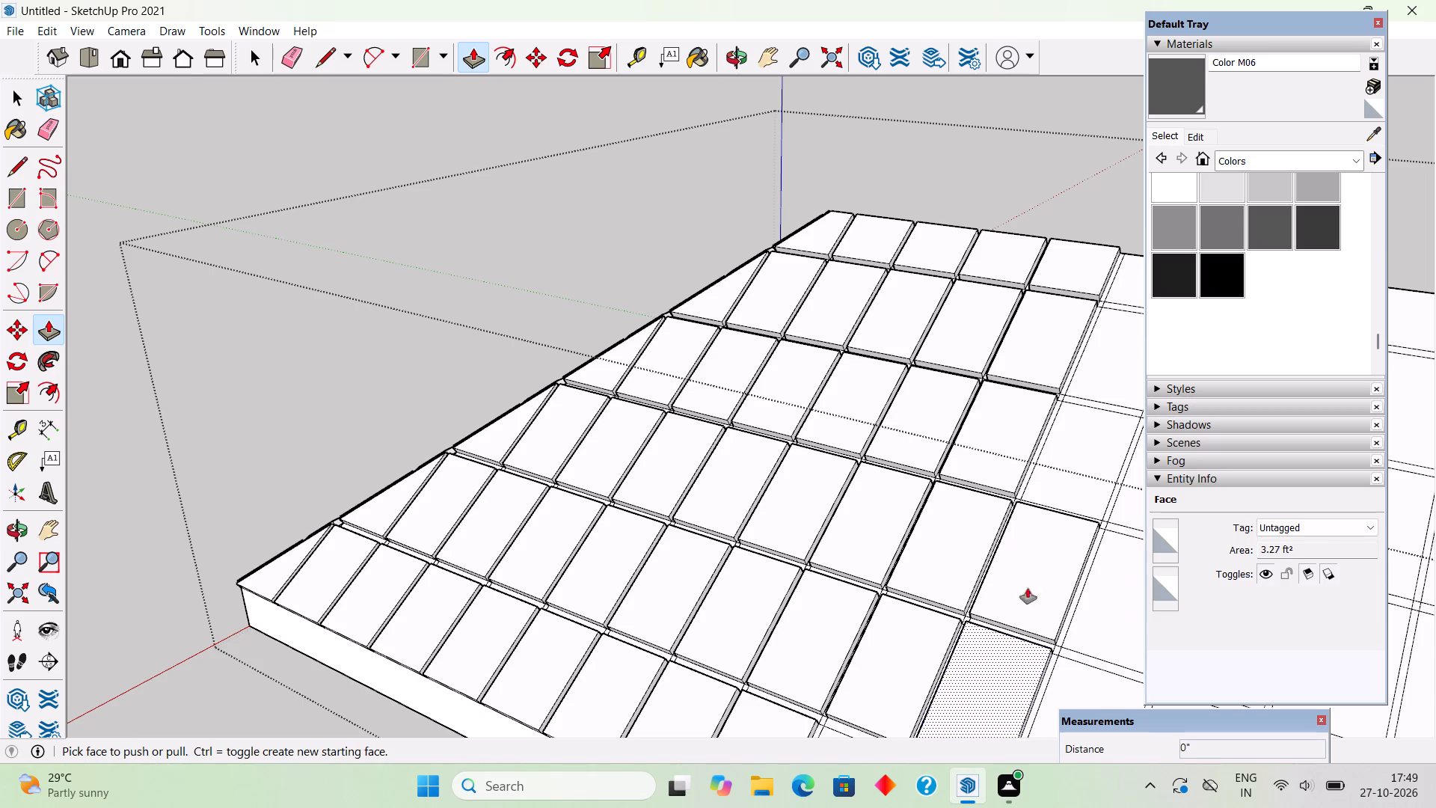
{"action": "double_click", "coordinate": [1068, 458]}
{"action": "double_click", "coordinate": [1081, 368]}
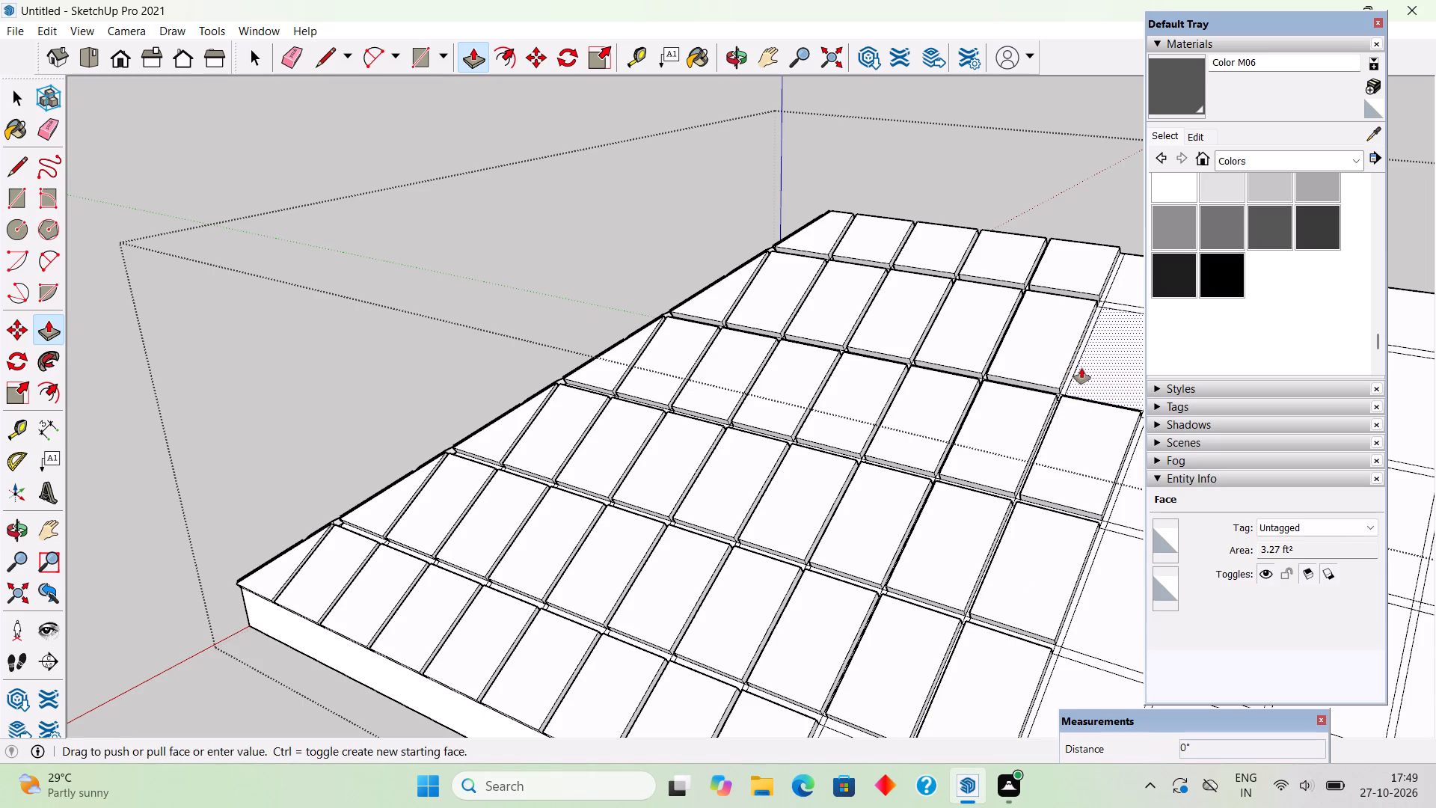
{"action": "scroll", "coordinate": [851, 334], "scroll_direction": "down", "scroll_amount": 4}
{"action": "double_click", "coordinate": [1049, 302]}
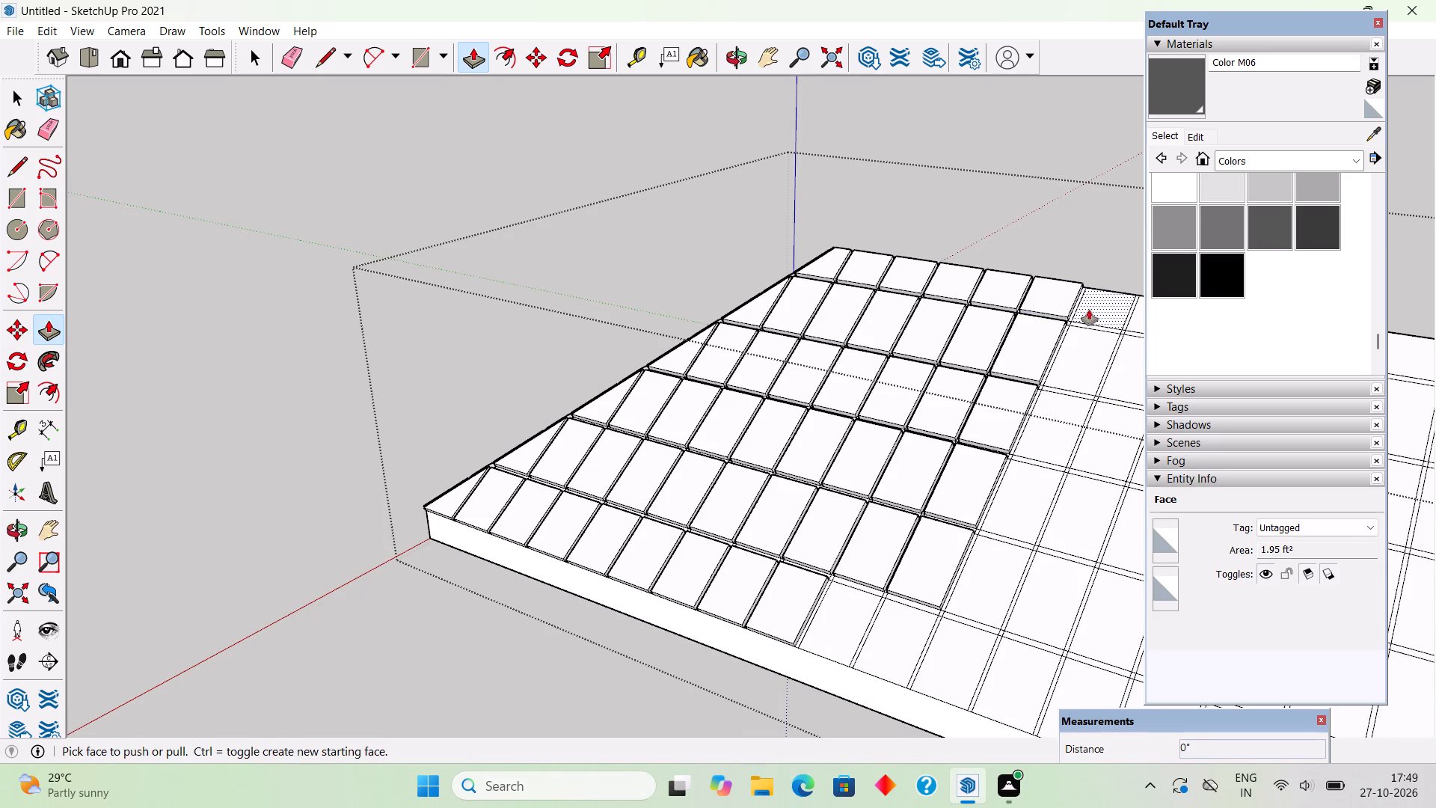
Raise the next column from ridge to eave by 2", including the two skipped flat panels in the eave row.
{"action": "double_click", "coordinate": [1090, 310]}
{"action": "double_click", "coordinate": [1074, 376]}
{"action": "double_click", "coordinate": [1056, 432]}
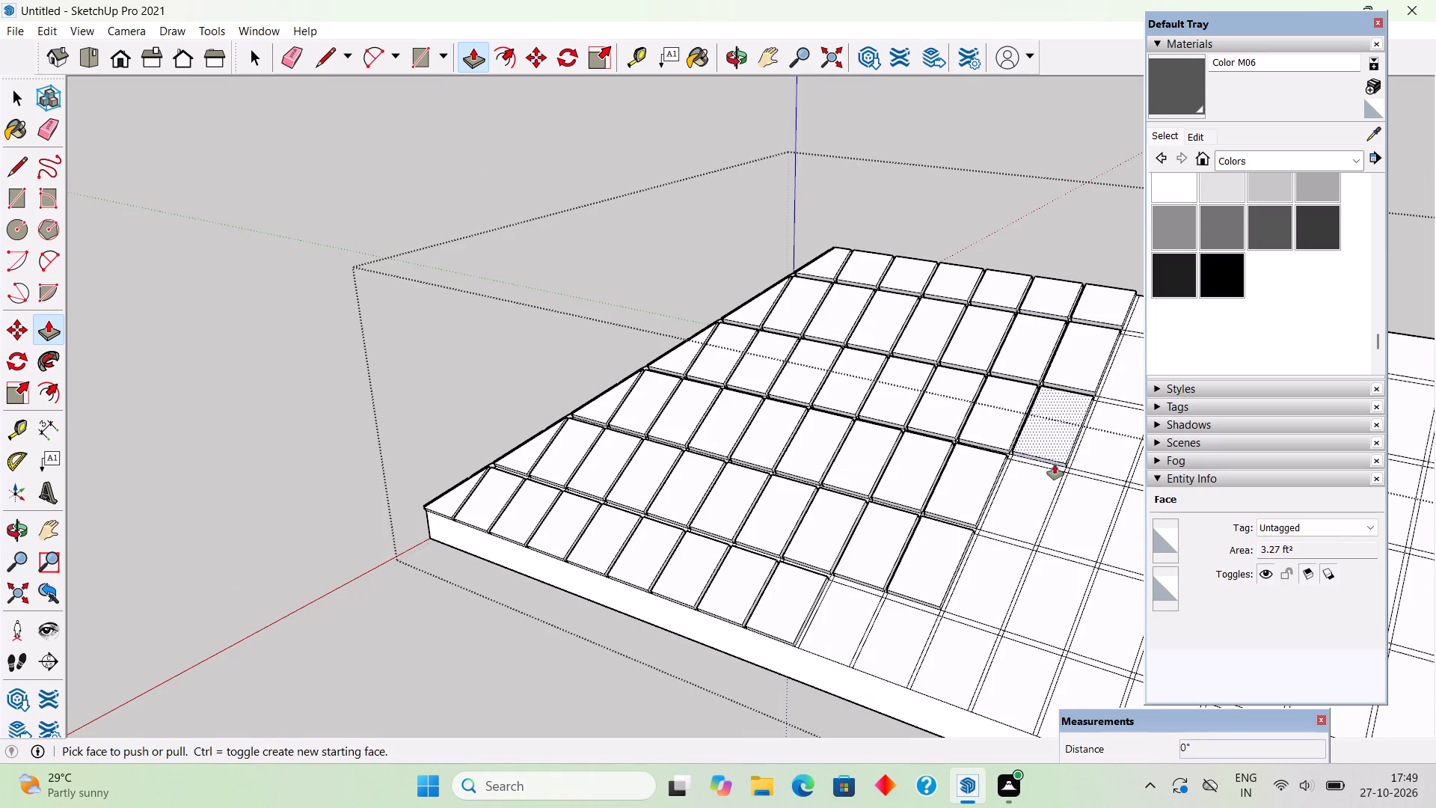
{"action": "double_click", "coordinate": [1051, 471]}
{"action": "double_click", "coordinate": [989, 584]}
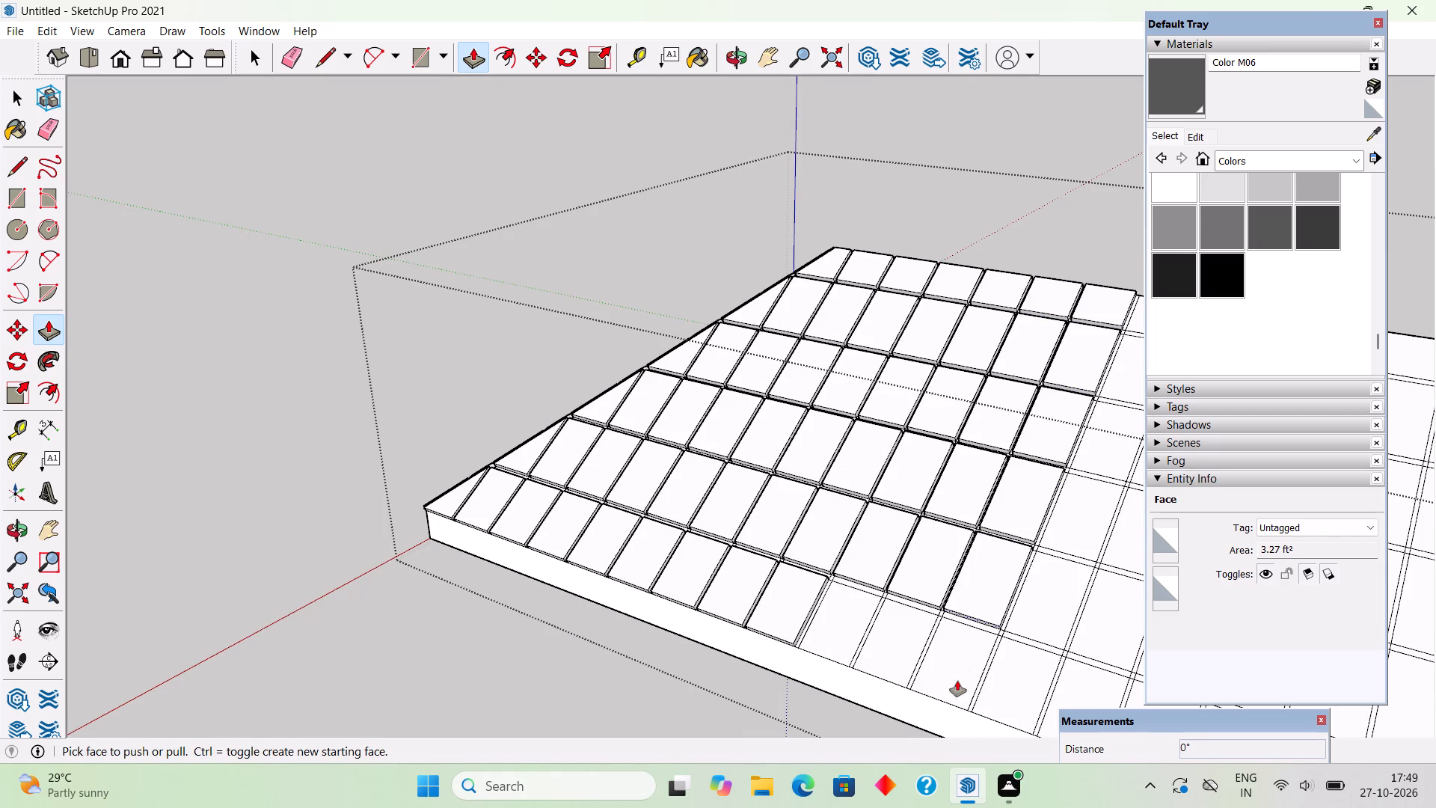
{"action": "double_click", "coordinate": [954, 682]}
{"action": "double_click", "coordinate": [890, 648]}
{"action": "double_click", "coordinate": [847, 640]}
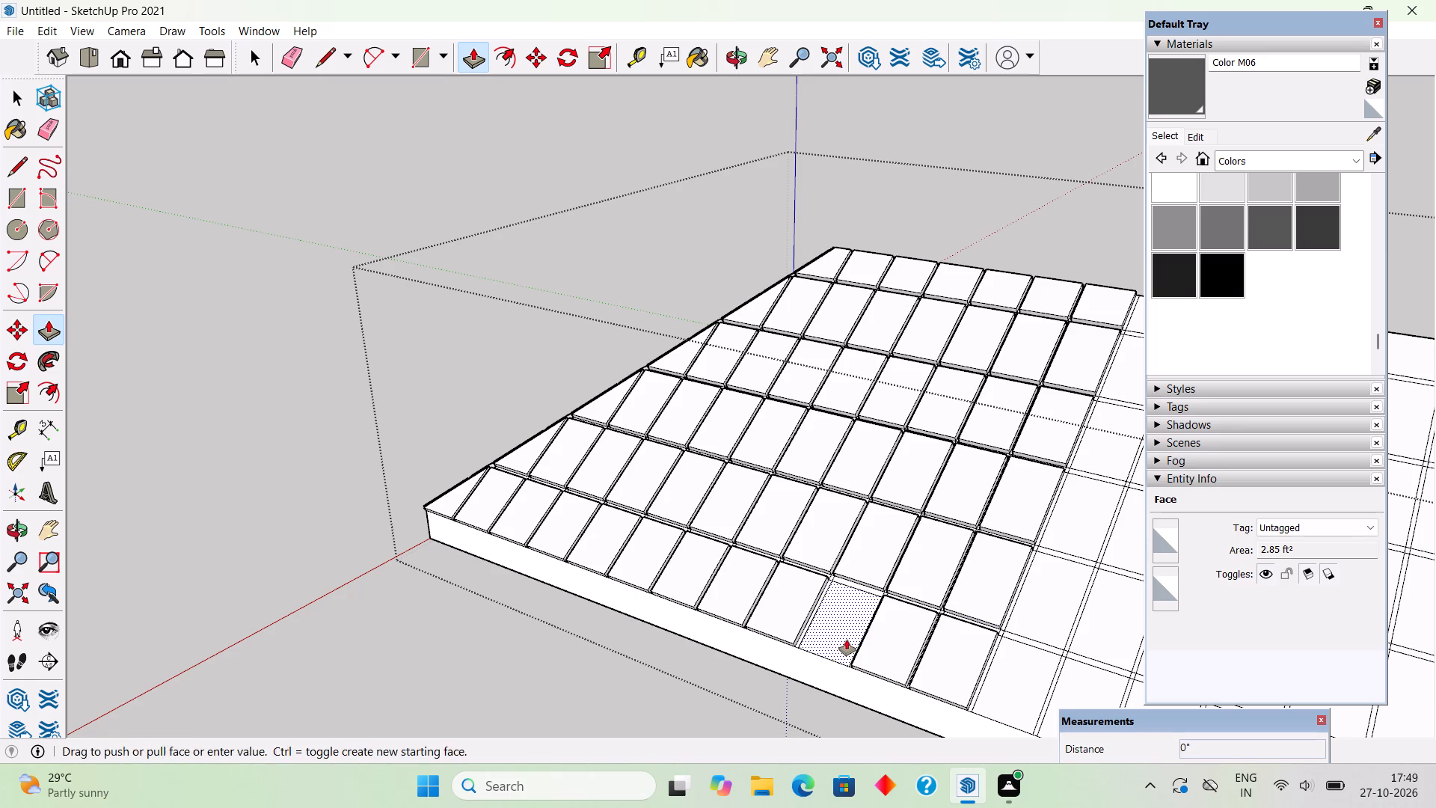
Repeat the 2" push/pull on the long slope's next two full columns, down to the eave and back up to the ridge.
{"action": "scroll", "coordinate": [641, 566], "scroll_direction": "down", "scroll_amount": 4}
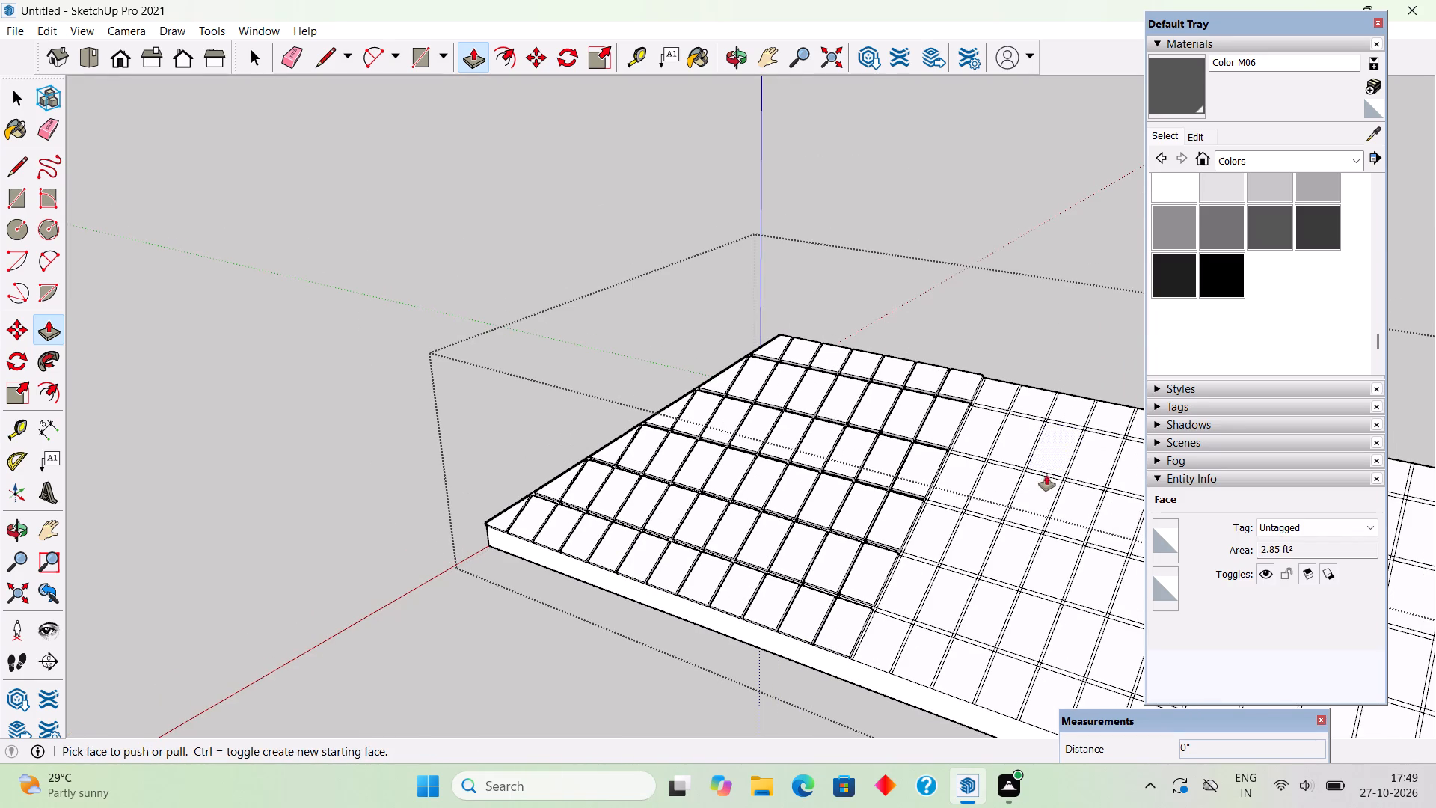
{"action": "double_click", "coordinate": [993, 391]}
{"action": "double_click", "coordinate": [980, 416]}
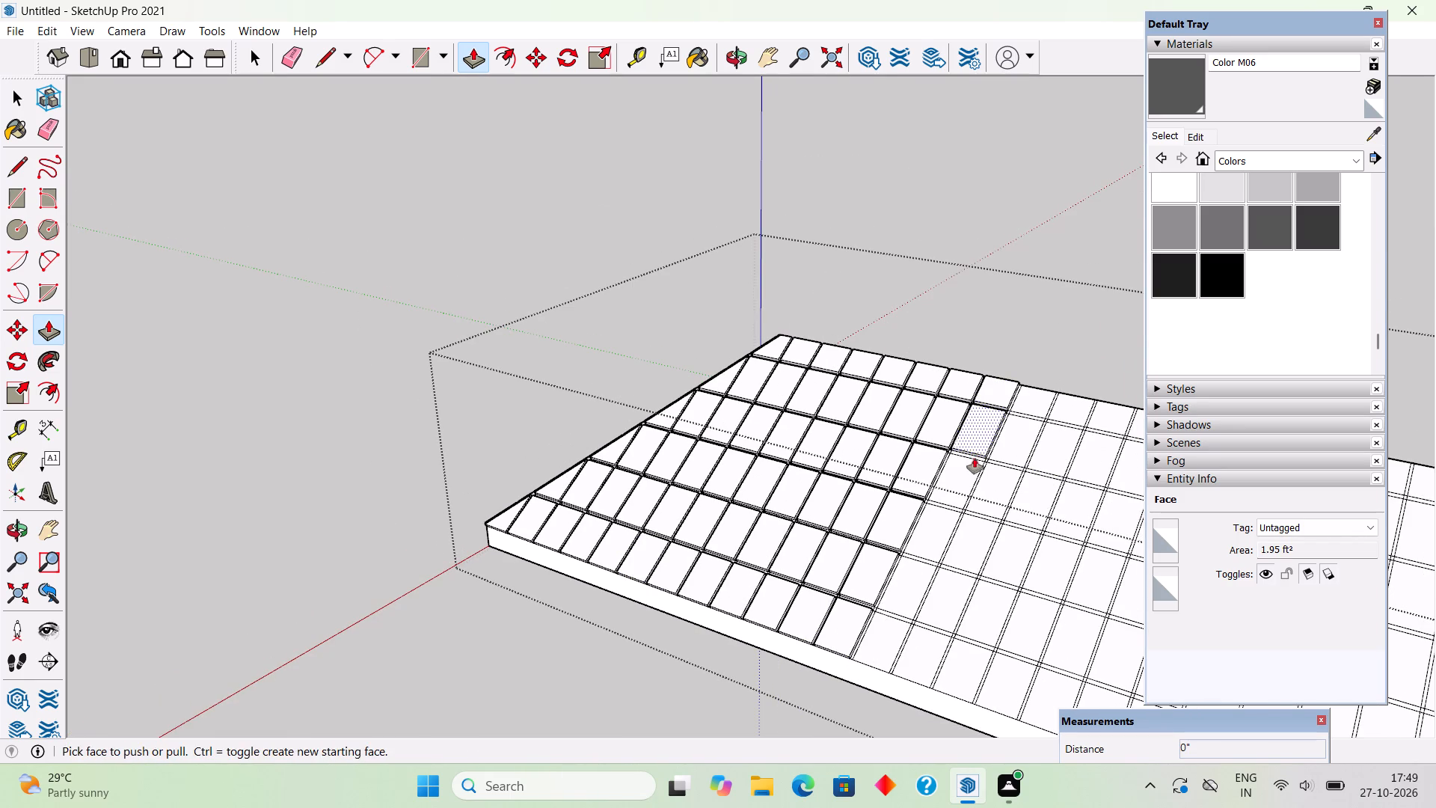
{"action": "double_click", "coordinate": [971, 468]}
{"action": "double_click", "coordinate": [921, 530]}
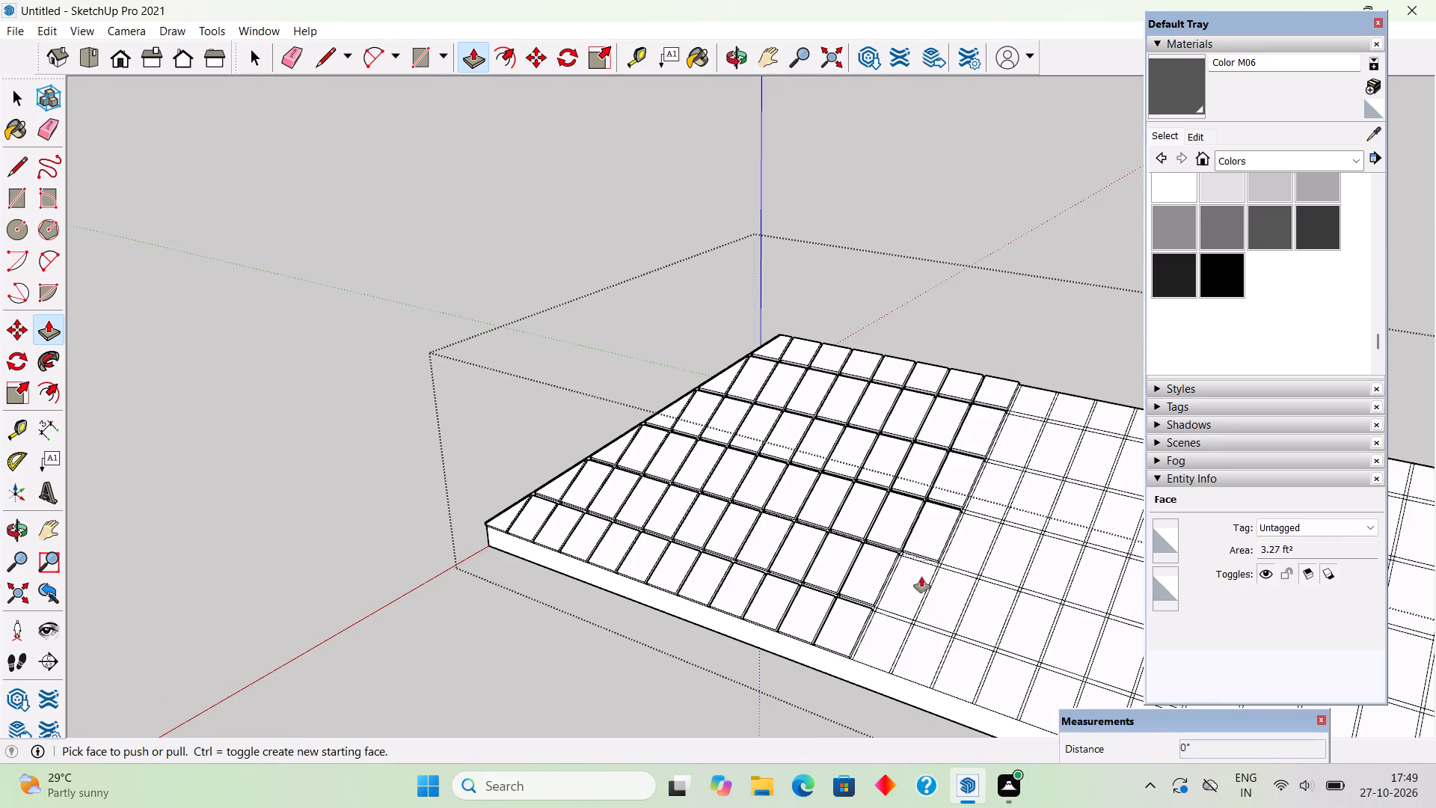
{"action": "double_click", "coordinate": [921, 577]}
{"action": "double_click", "coordinate": [886, 647]}
{"action": "double_click", "coordinate": [921, 652]}
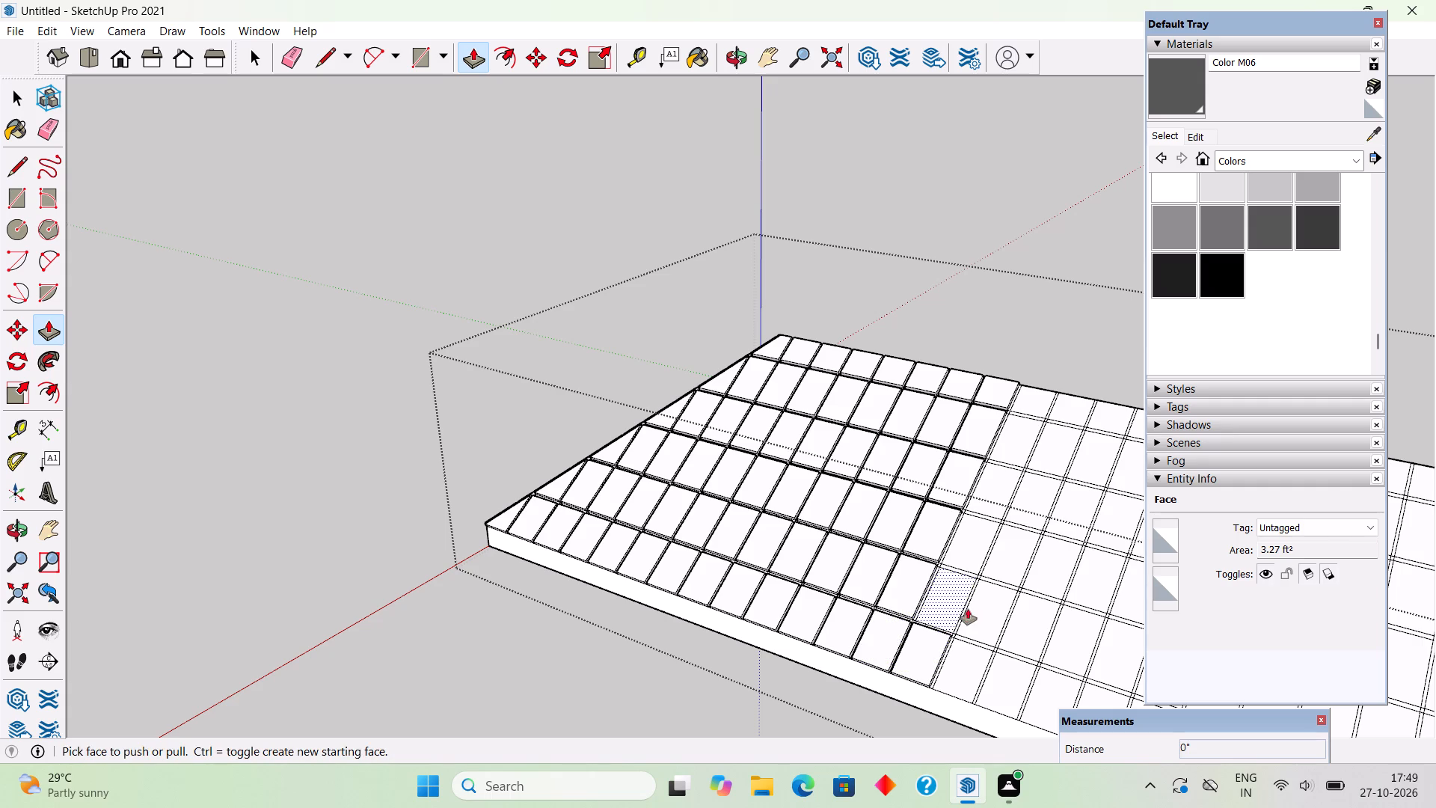
{"action": "double_click", "coordinate": [947, 597]}
{"action": "double_click", "coordinate": [971, 551]}
{"action": "double_click", "coordinate": [987, 499]}
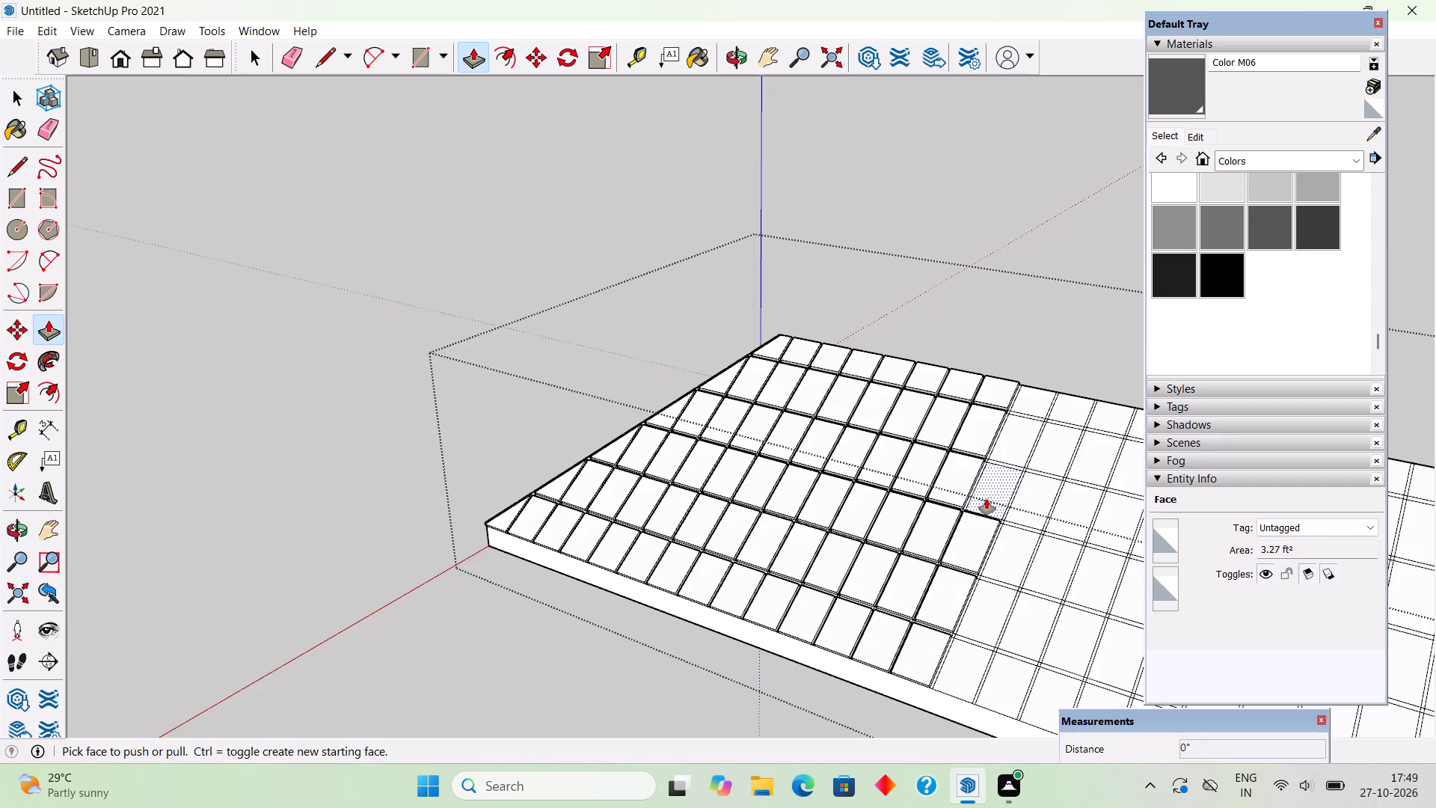
{"action": "double_click", "coordinate": [1022, 434]}
{"action": "double_click", "coordinate": [1036, 391]}
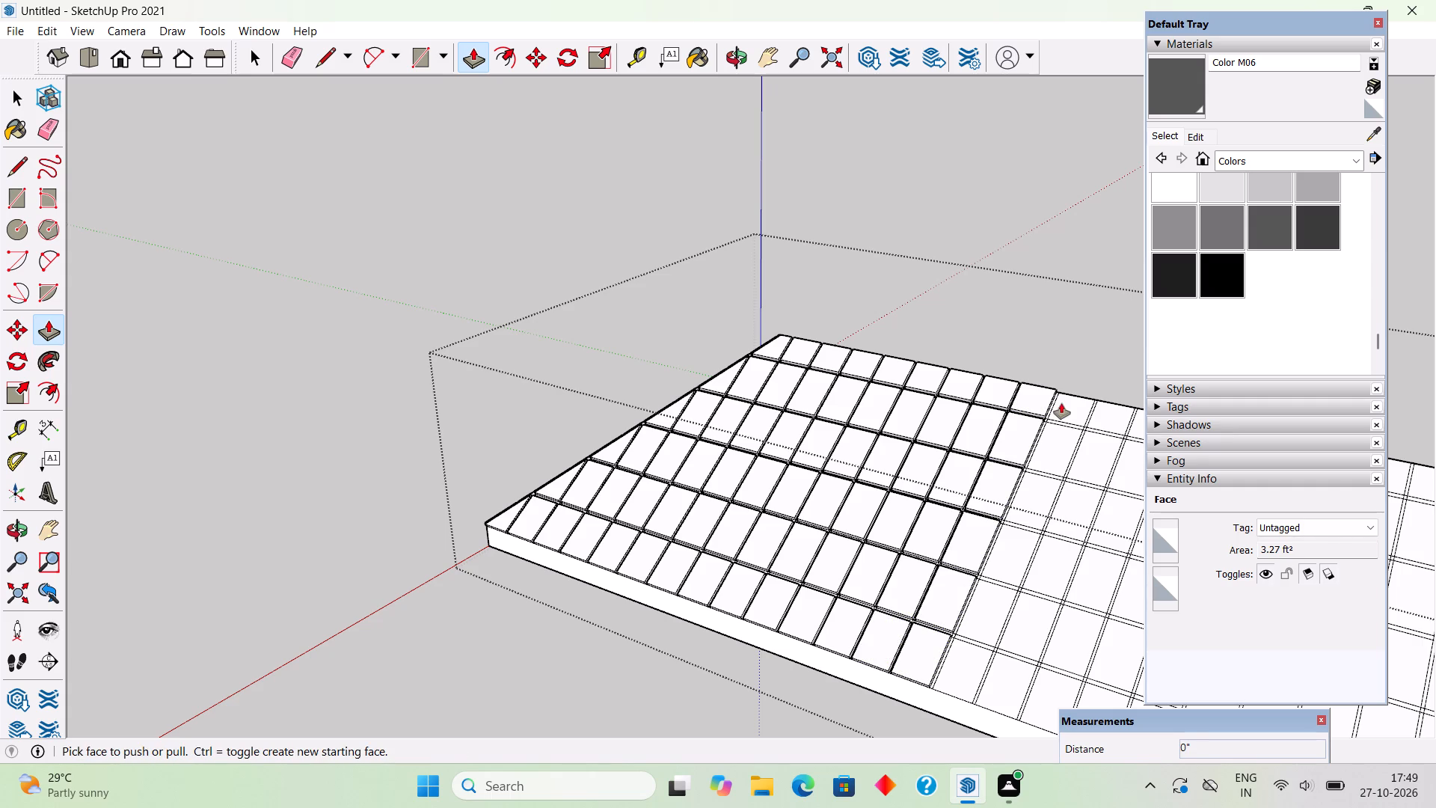
Raise all six panels in each of the following two columns by 2", continuing away from the finished hip edge.
{"action": "double_click", "coordinate": [1061, 403]}
{"action": "double_click", "coordinate": [1064, 438]}
{"action": "double_click", "coordinate": [1046, 477]}
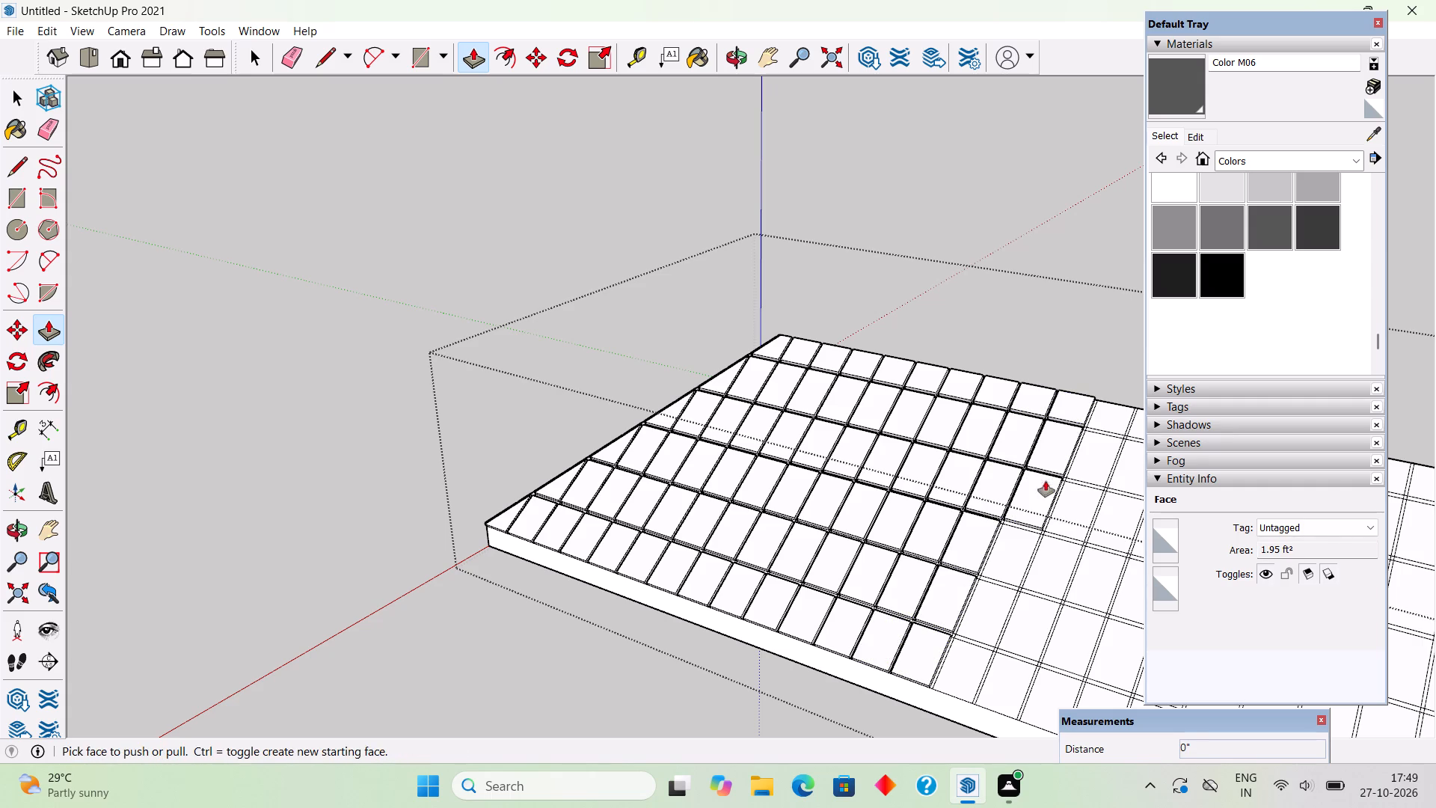
{"action": "double_click", "coordinate": [1032, 535]}
{"action": "double_click", "coordinate": [1005, 600]}
{"action": "double_click", "coordinate": [974, 679]}
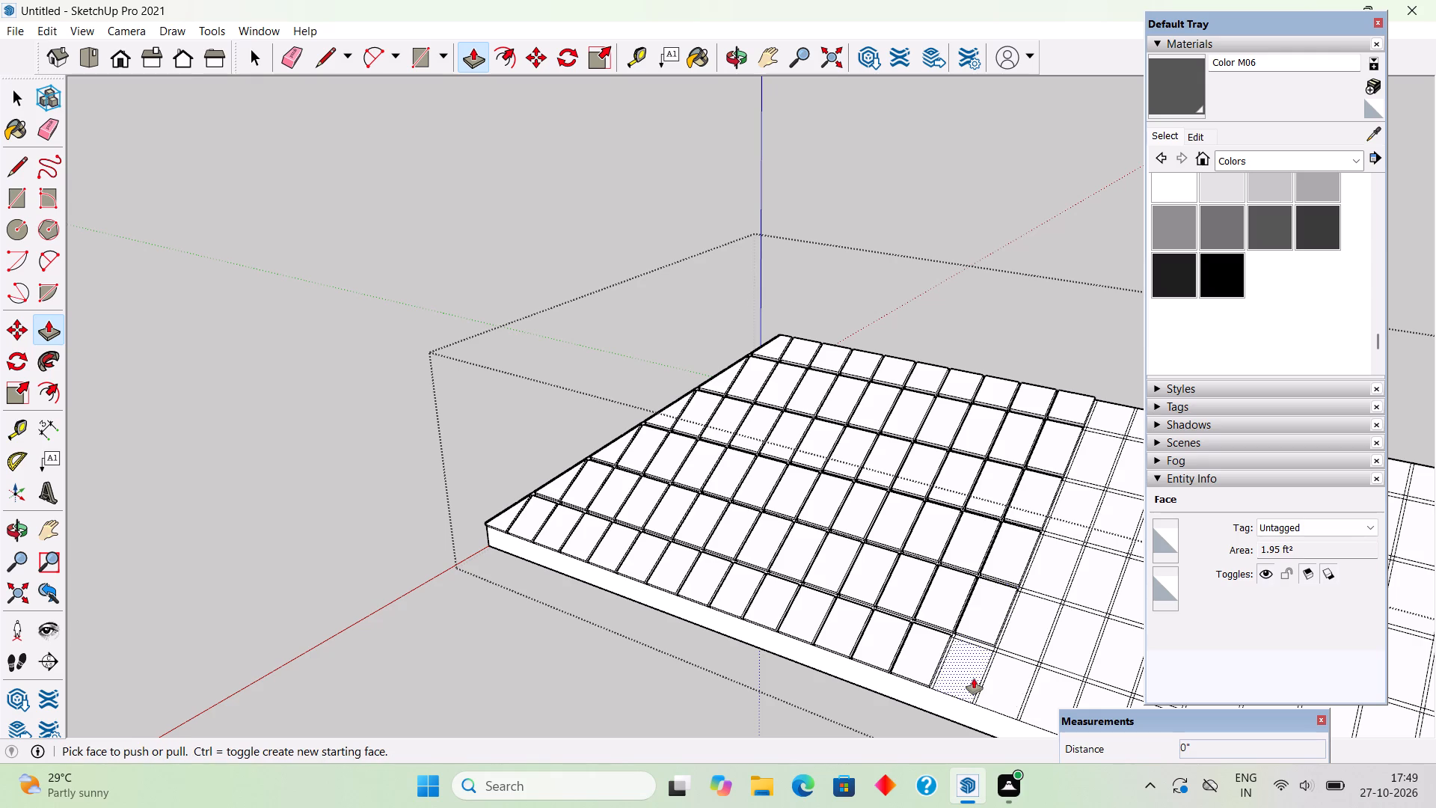
{"action": "double_click", "coordinate": [1019, 691]}
{"action": "double_click", "coordinate": [1040, 640]}
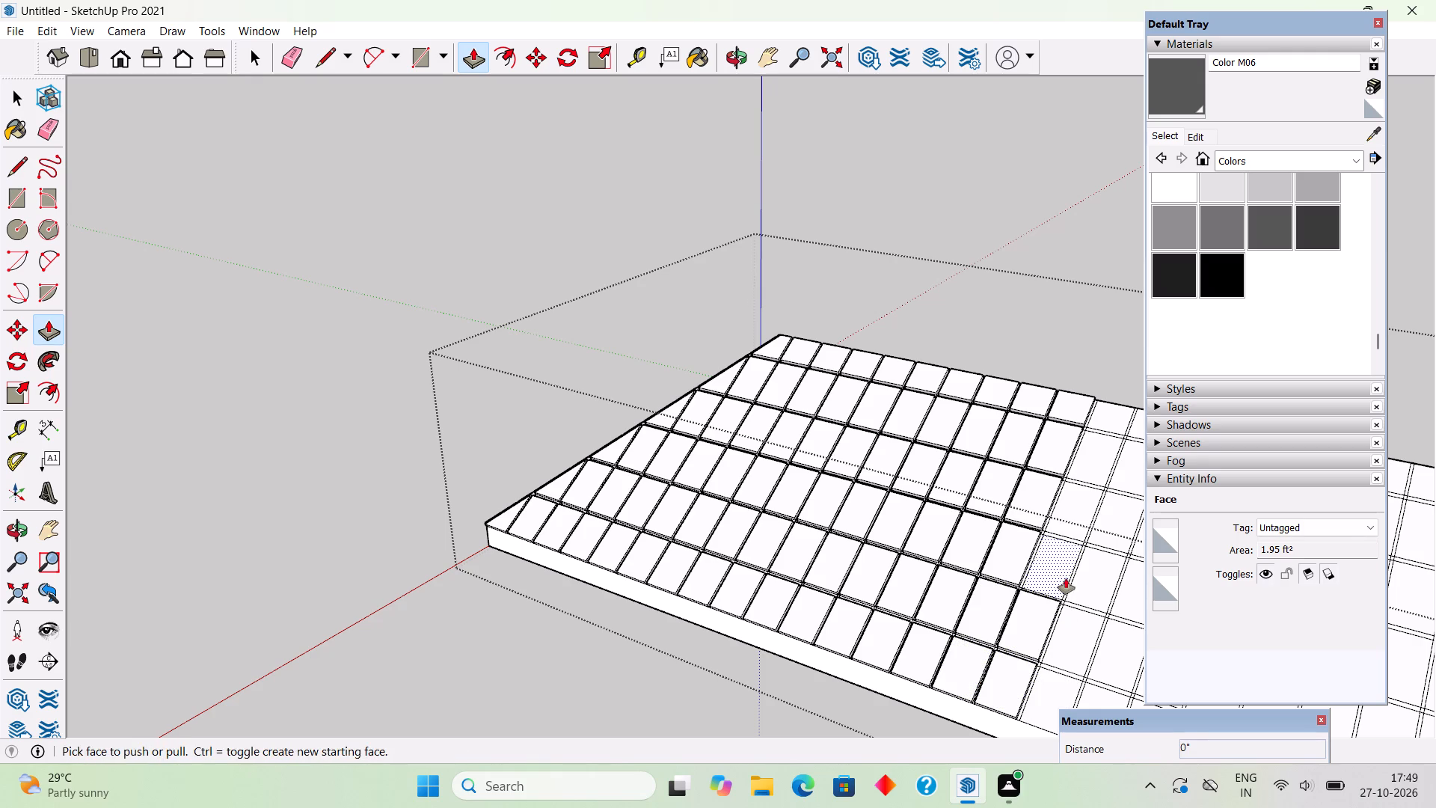
{"action": "double_click", "coordinate": [1066, 578]}
{"action": "double_click", "coordinate": [1072, 507]}
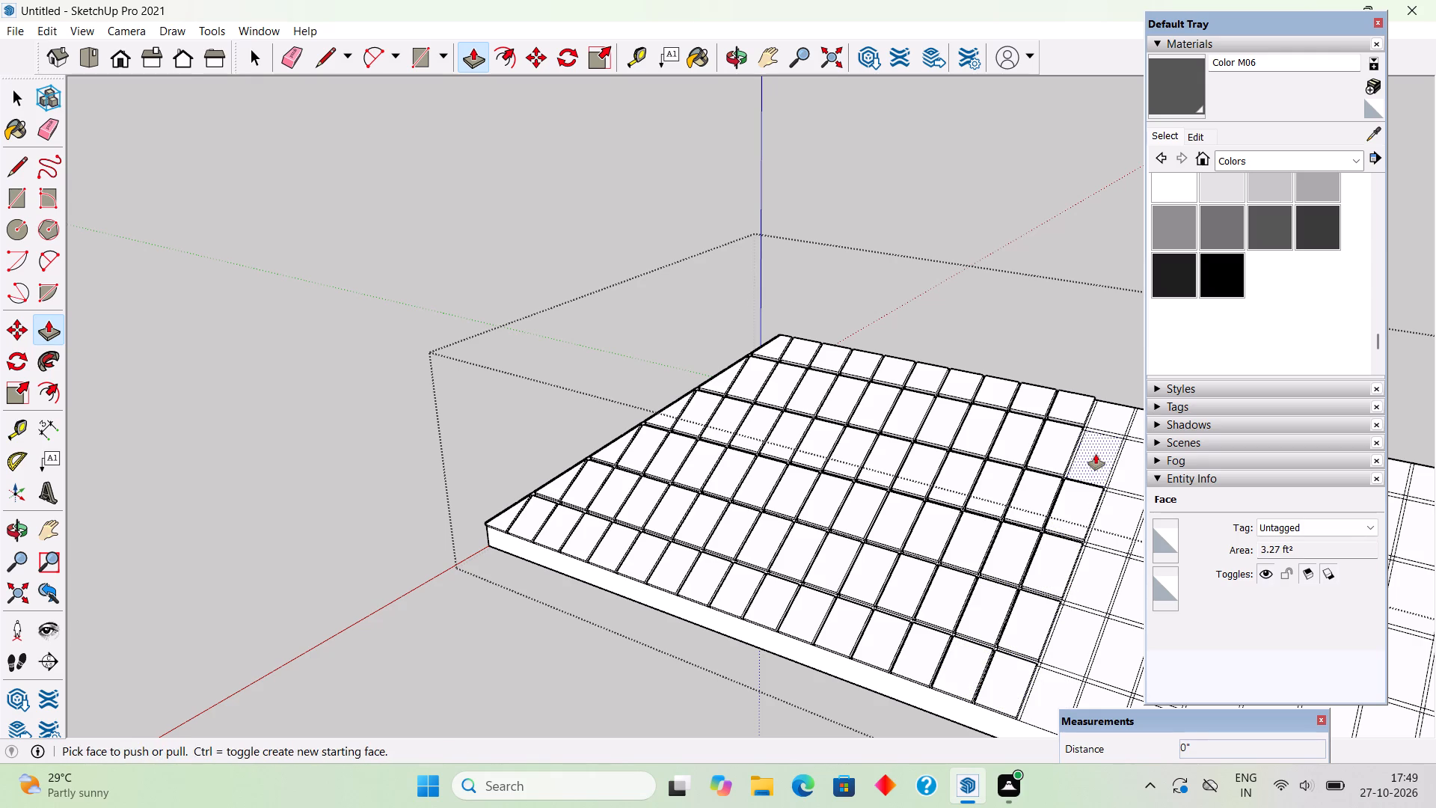
{"action": "double_click", "coordinate": [1096, 454]}
{"action": "double_click", "coordinate": [1108, 405]}
Raise the next two full panel columns by 2", going from eave to ridge and back down to the eave.
{"action": "scroll", "coordinate": [803, 475], "scroll_direction": "down", "scroll_amount": 4}
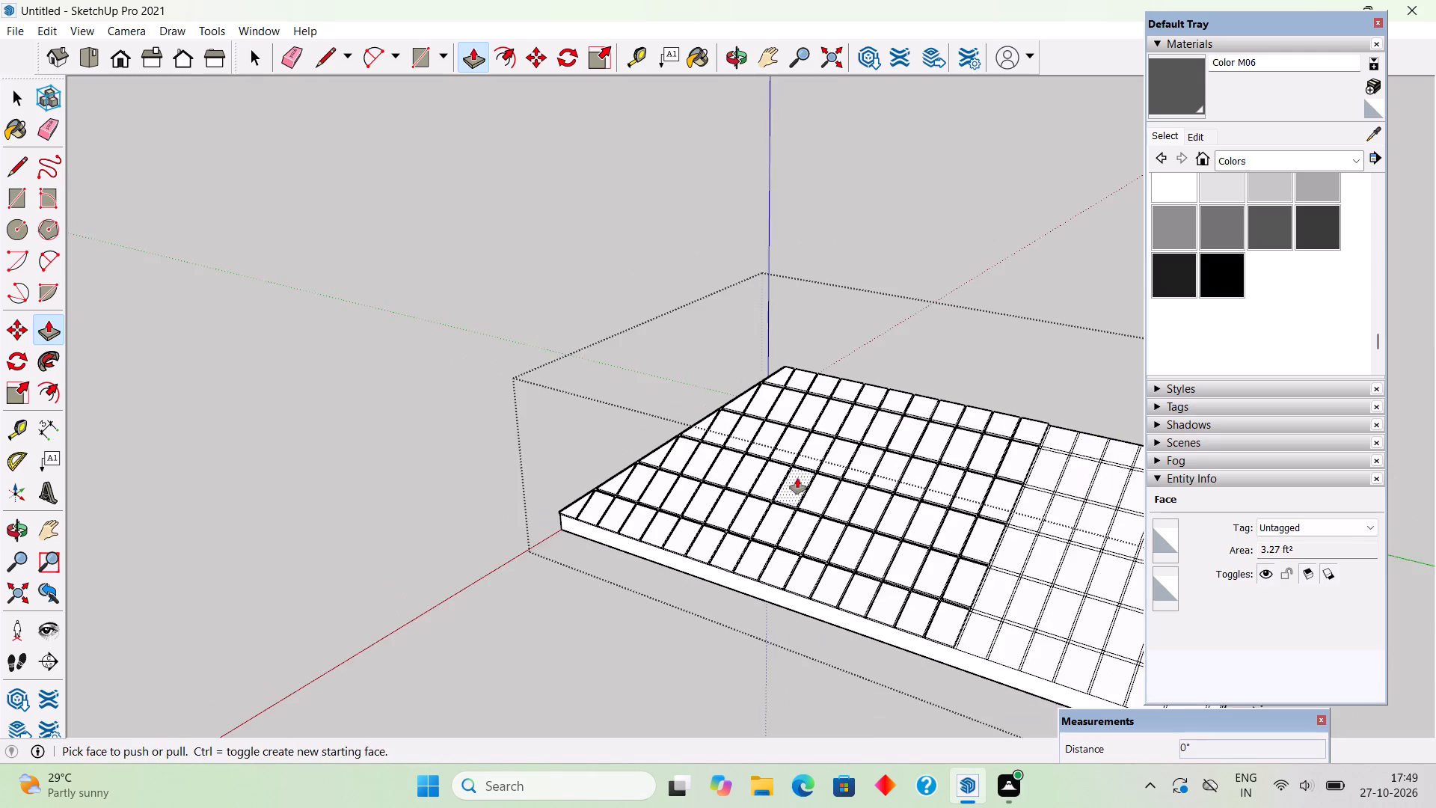
{"action": "scroll", "coordinate": [1008, 632], "scroll_direction": "up", "scroll_amount": 7}
{"action": "double_click", "coordinate": [911, 626]}
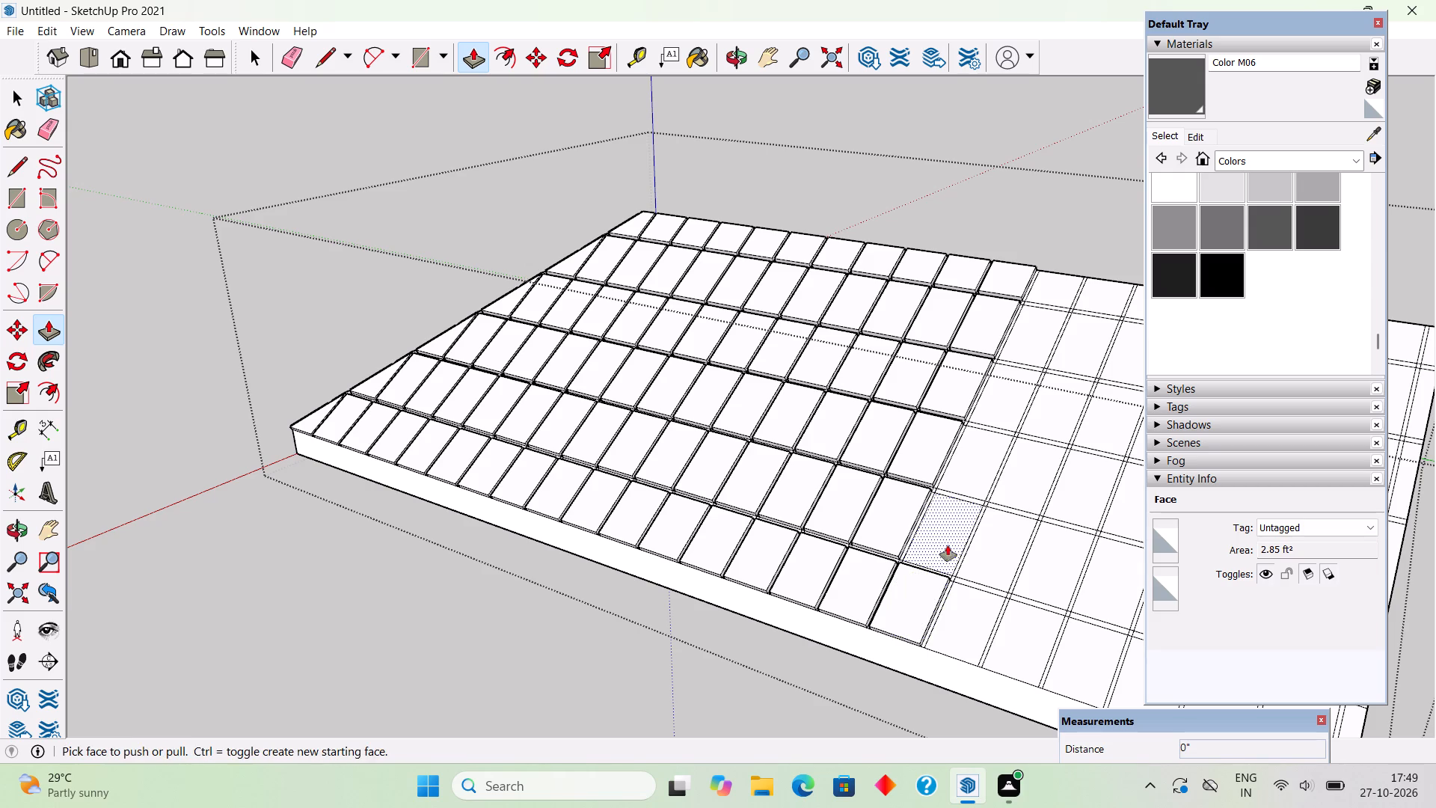
{"action": "double_click", "coordinate": [948, 545]}
{"action": "double_click", "coordinate": [981, 470]}
{"action": "double_click", "coordinate": [1001, 400]}
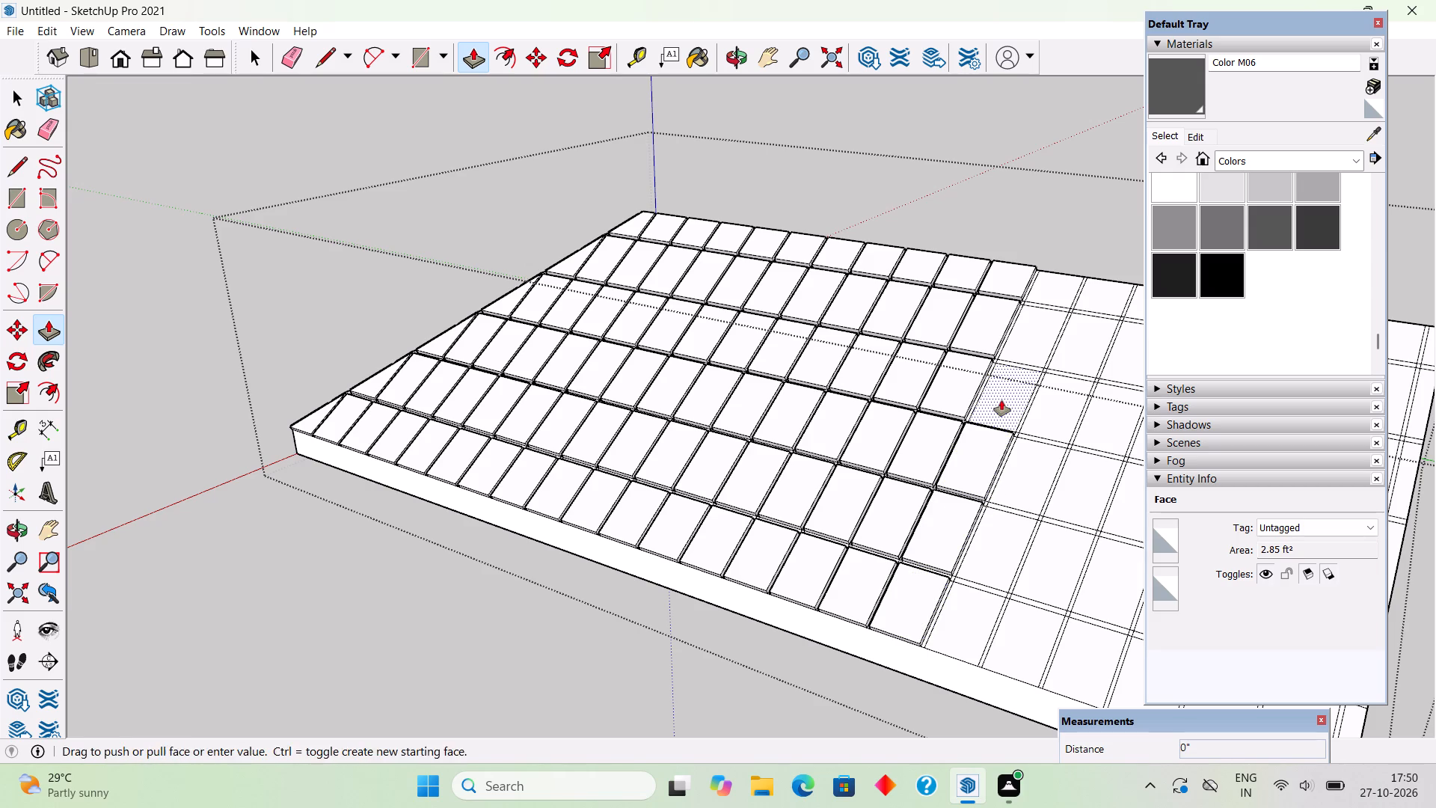
{"action": "double_click", "coordinate": [1021, 348]}
{"action": "double_click", "coordinate": [1035, 286]}
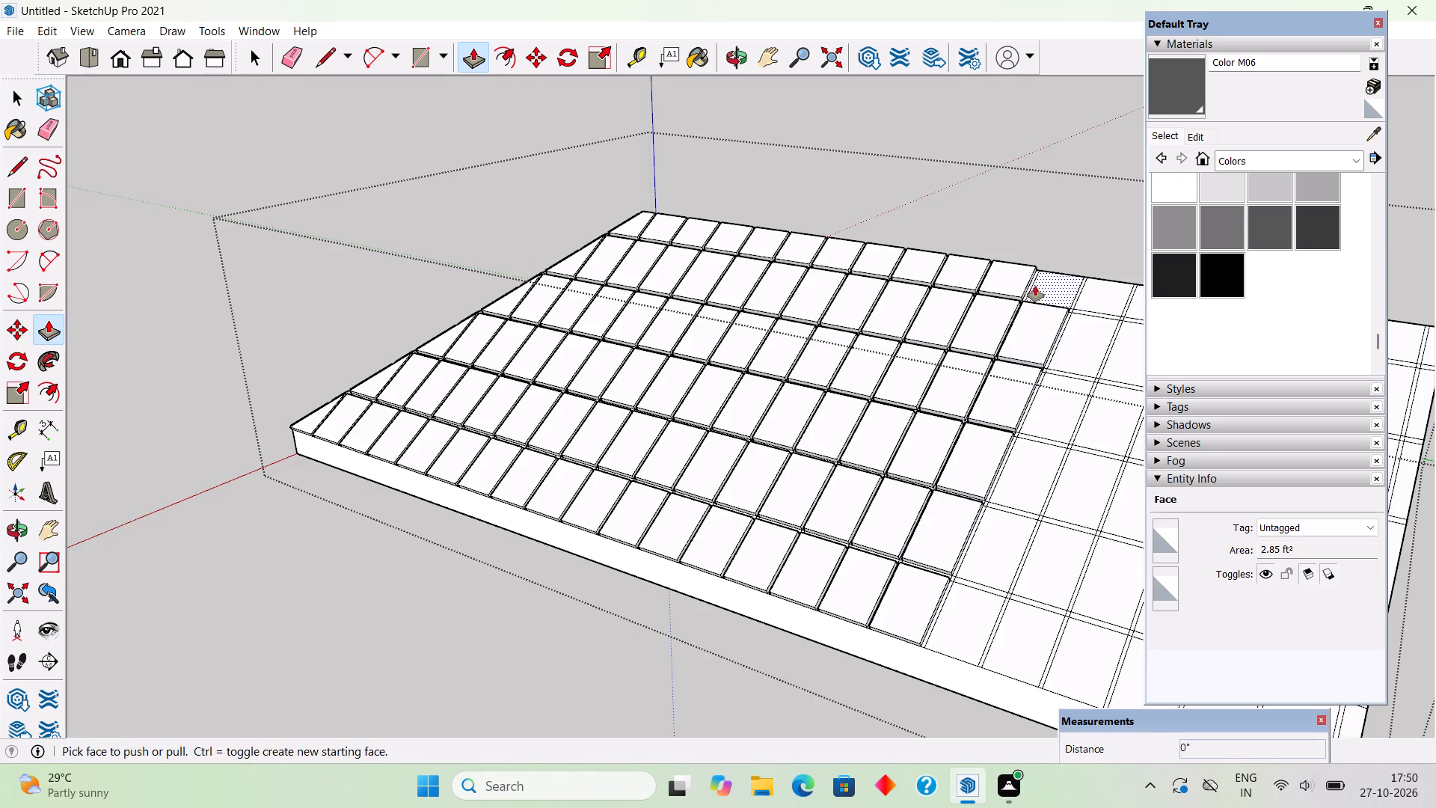
{"action": "double_click", "coordinate": [1083, 295]}
{"action": "double_click", "coordinate": [1083, 329]}
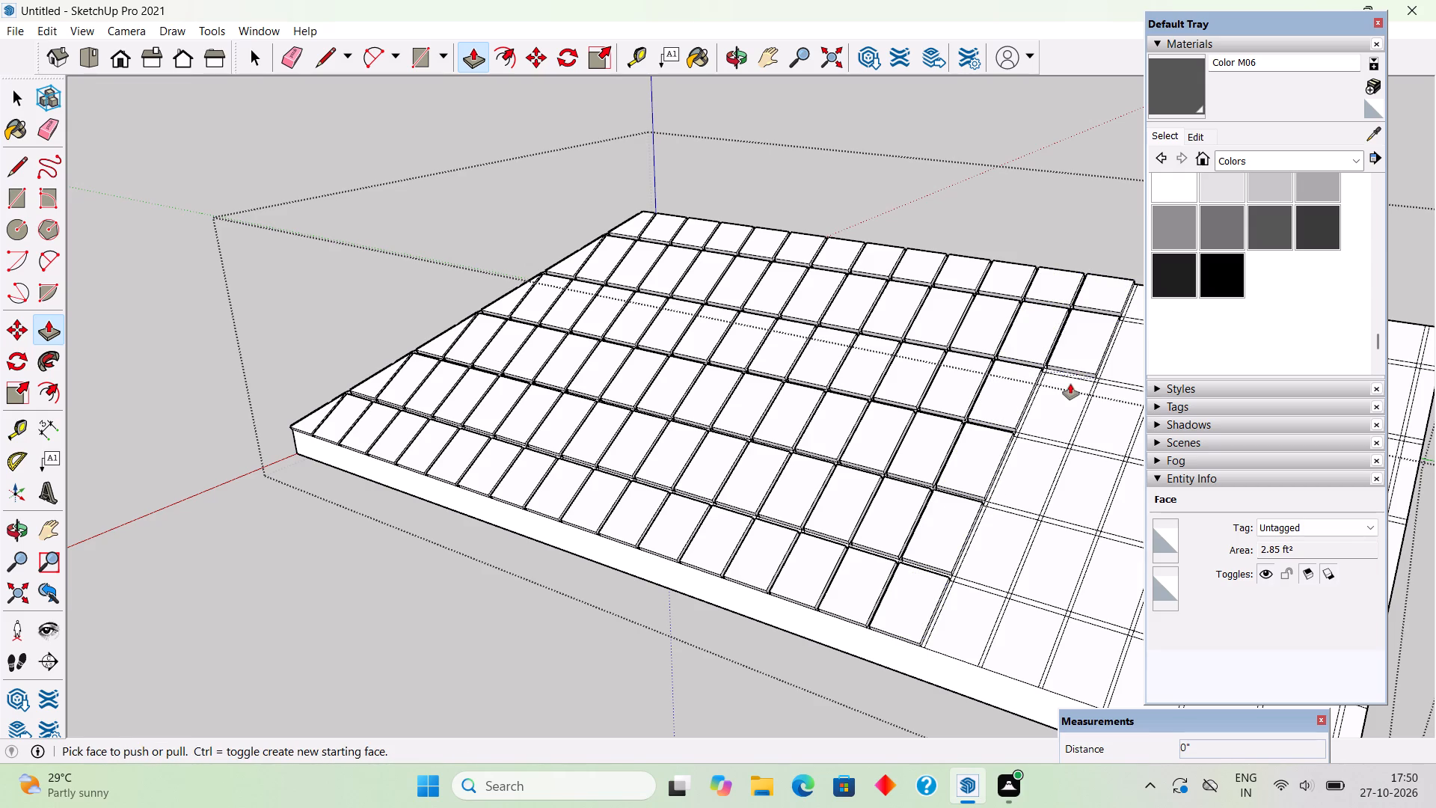
{"action": "double_click", "coordinate": [1070, 384]}
{"action": "double_click", "coordinate": [1031, 479]}
{"action": "double_click", "coordinate": [981, 547]}
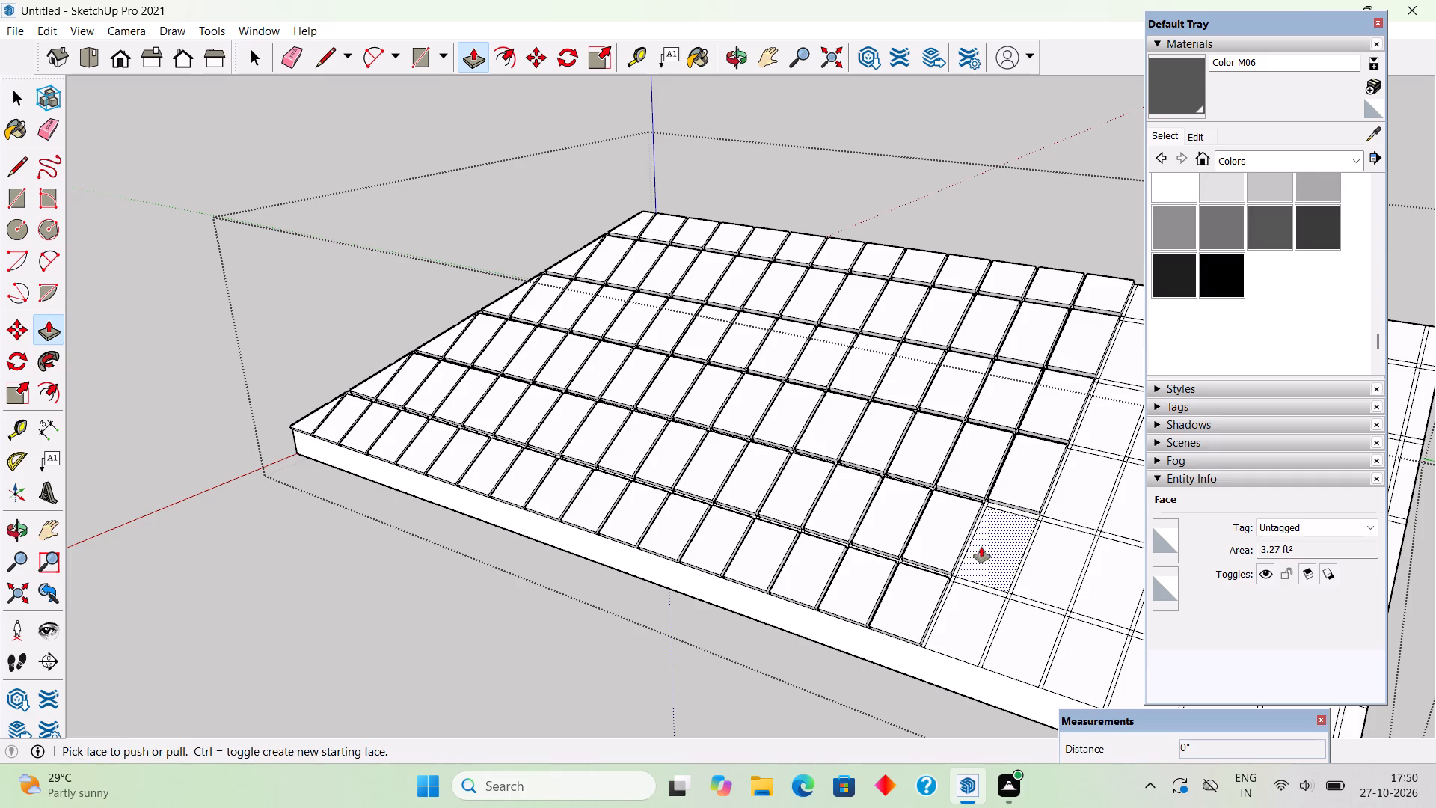
{"action": "double_click", "coordinate": [981, 607]}
Raise the next full column of flat panels on the long slope by 2", from the eave row up to the ridge row.
{"action": "double_click", "coordinate": [1007, 625]}
{"action": "double_click", "coordinate": [1052, 545]}
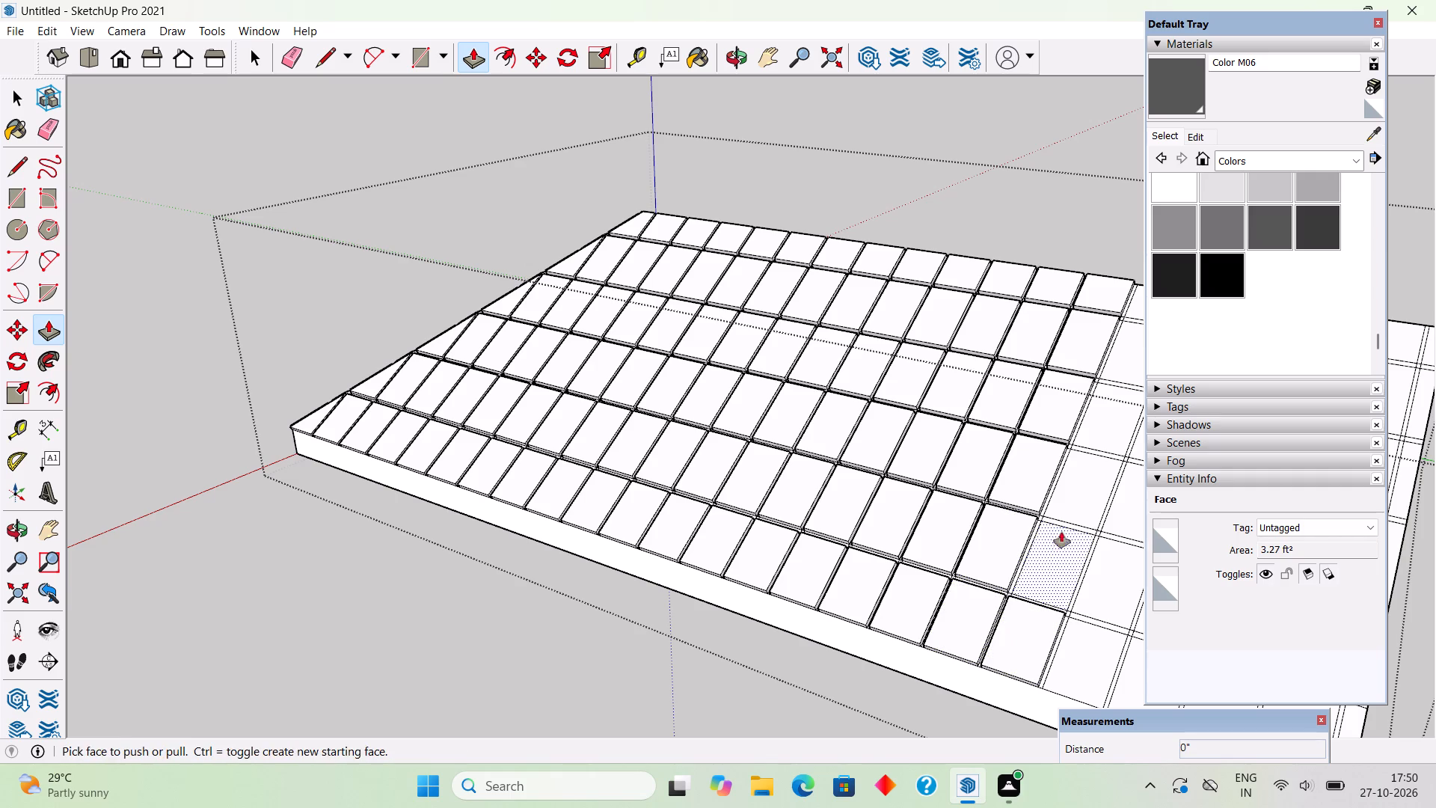
{"action": "double_click", "coordinate": [1077, 492]}
{"action": "double_click", "coordinate": [1102, 445]}
{"action": "scroll", "coordinate": [949, 498], "scroll_direction": "down", "scroll_amount": 5}
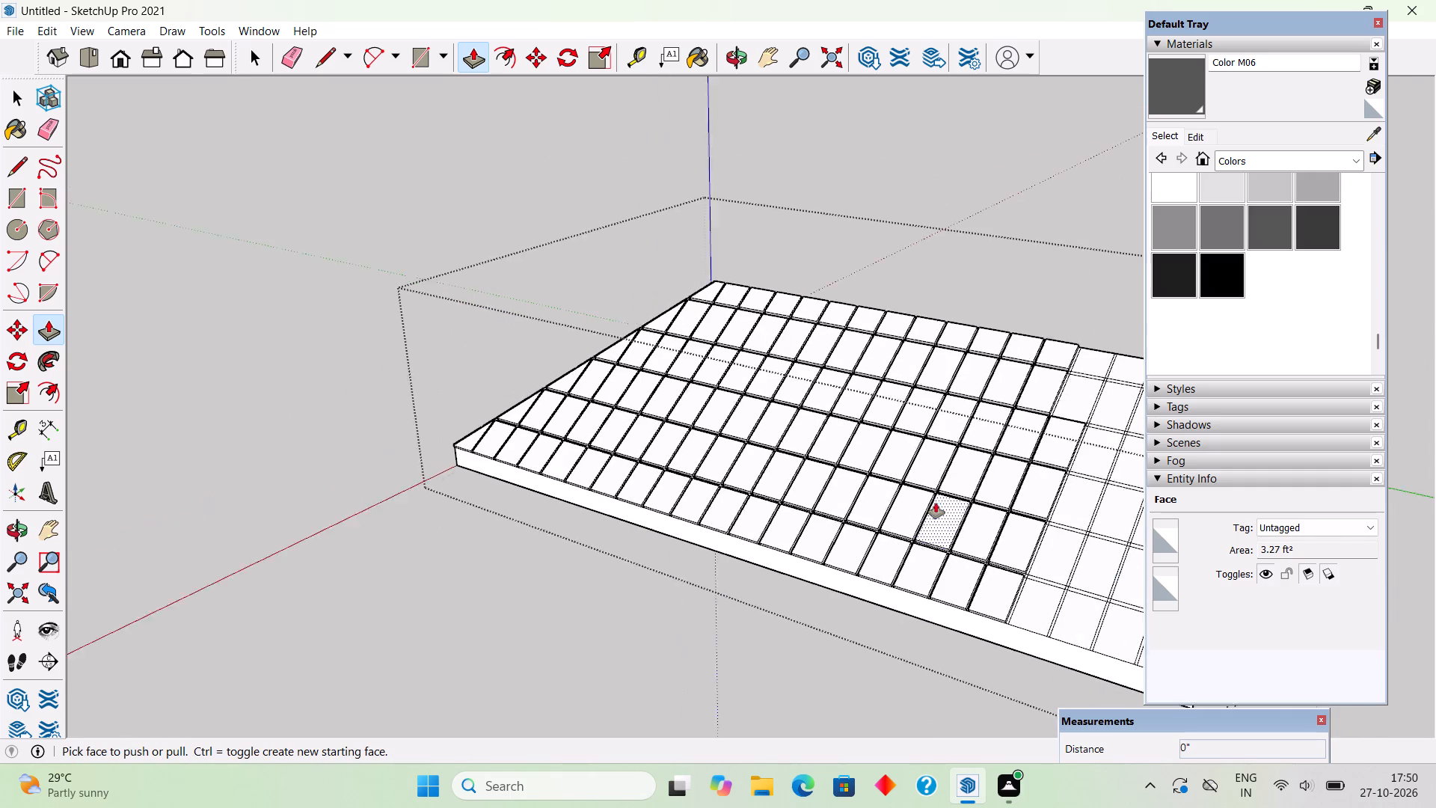
{"action": "scroll", "coordinate": [1074, 389], "scroll_direction": "up", "scroll_amount": 4}
{"action": "left_click", "coordinate": [1073, 389]}
{"action": "left_click", "coordinate": [1073, 388]}
{"action": "double_click", "coordinate": [1090, 361]}
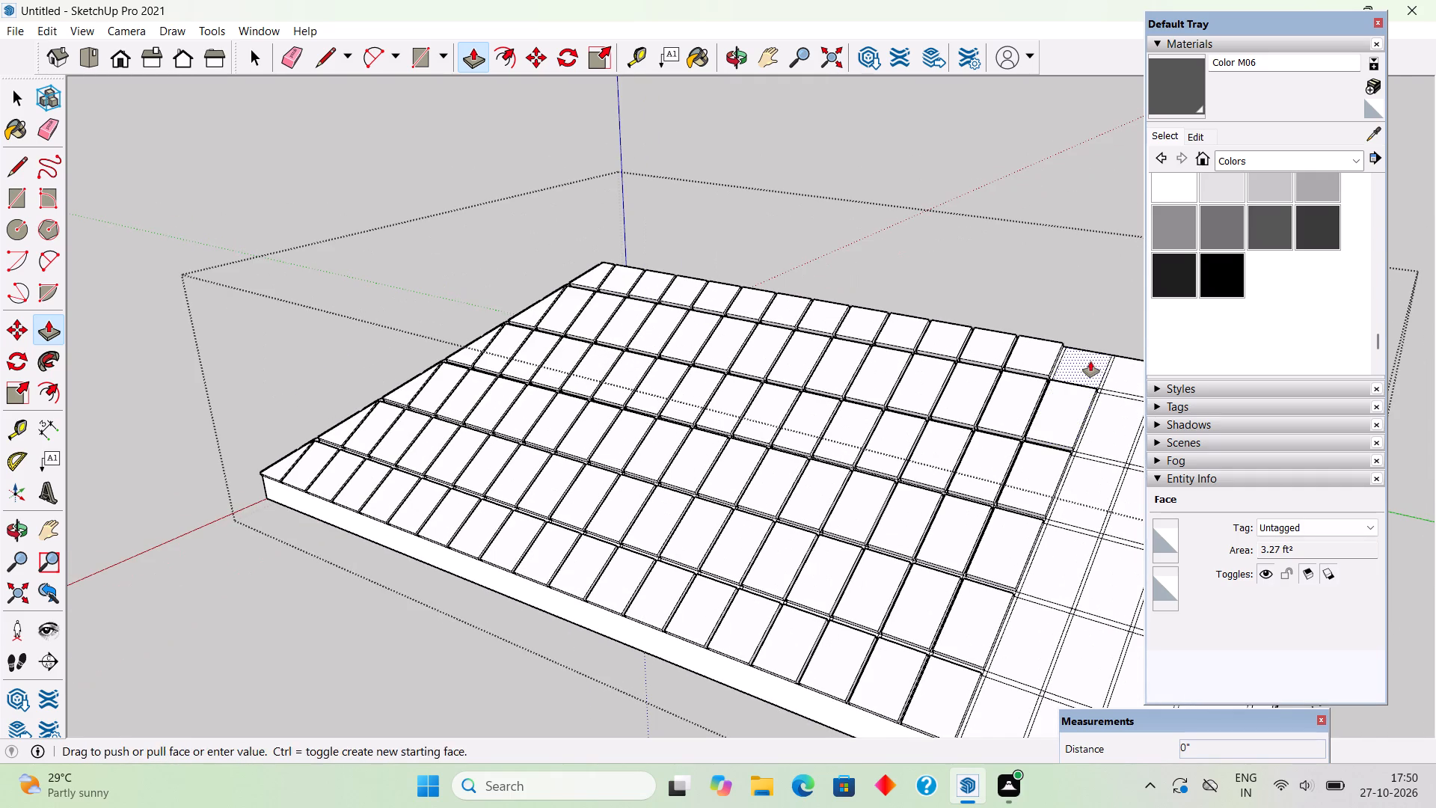
Raise all six panels of the next flat column on the long slope by 2", from the ridge row down to the eave.
{"action": "double_click", "coordinate": [1117, 372]}
{"action": "double_click", "coordinate": [1111, 414]}
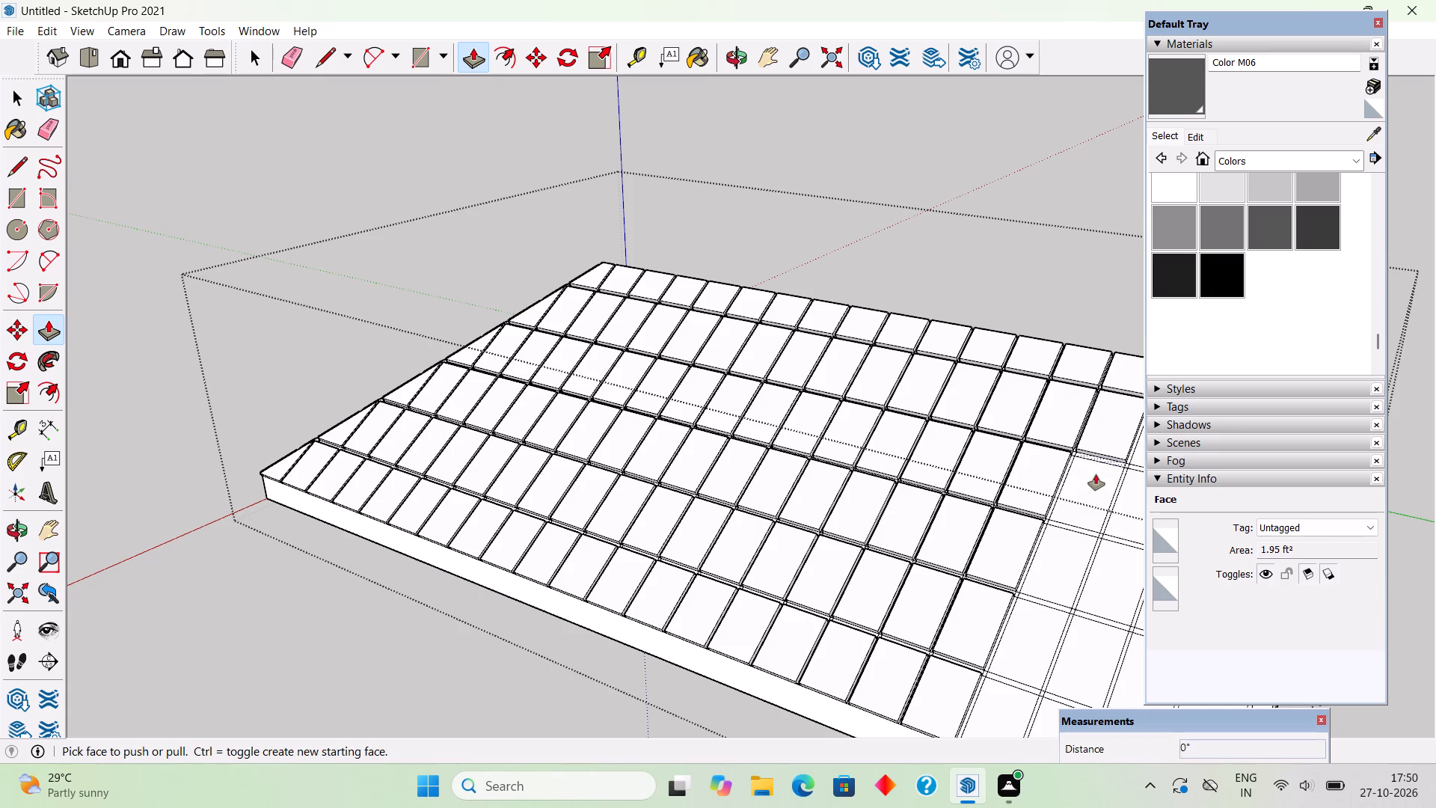
{"action": "double_click", "coordinate": [1096, 475]}
{"action": "double_click", "coordinate": [1055, 552]}
{"action": "scroll", "coordinate": [867, 457], "scroll_direction": "down", "scroll_amount": 5}
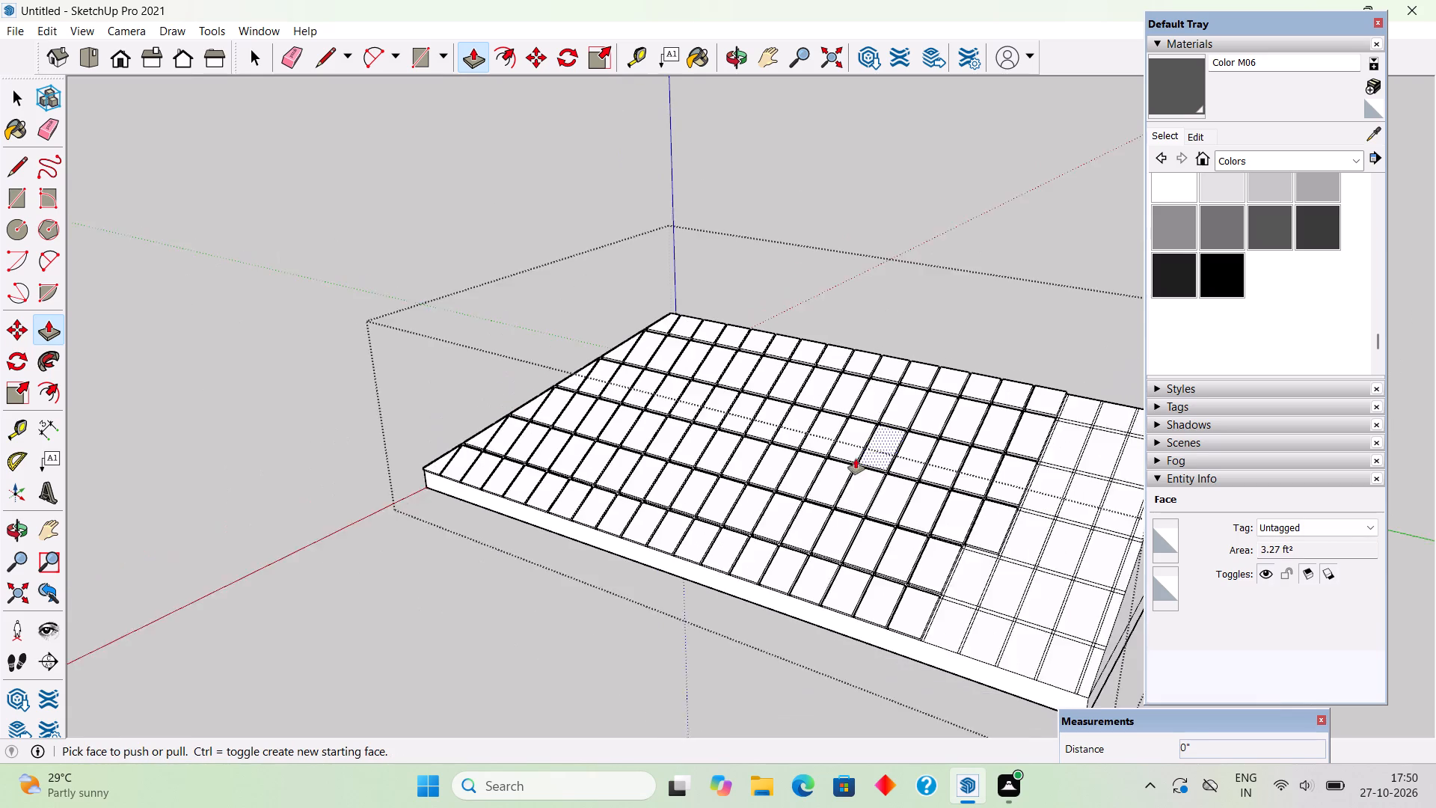
{"action": "scroll", "coordinate": [1138, 600], "scroll_direction": "up", "scroll_amount": 5}
{"action": "scroll", "coordinate": [1046, 527], "scroll_direction": "up", "scroll_amount": 1}
{"action": "left_click", "coordinate": [839, 557]}
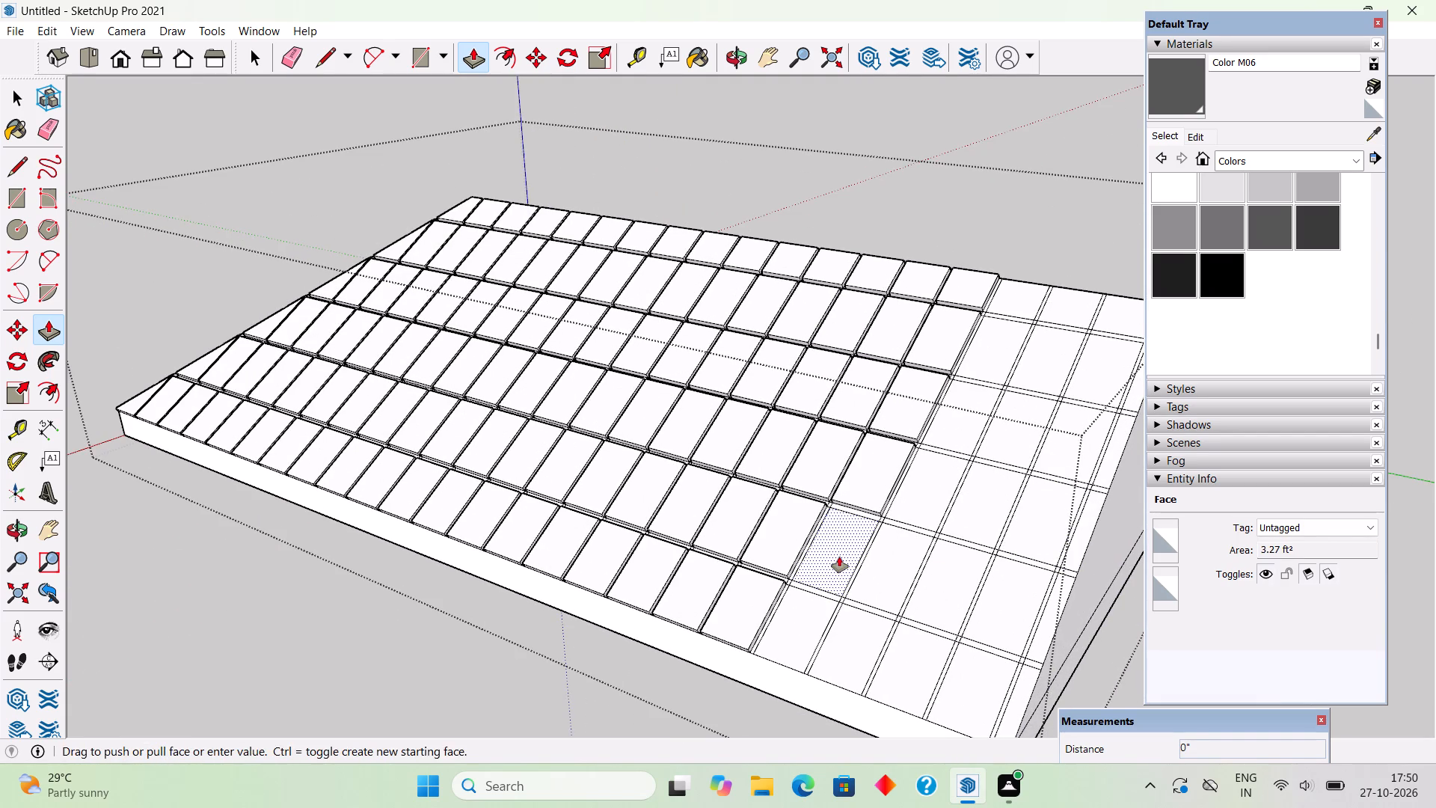
{"action": "left_click", "coordinate": [839, 557]}
{"action": "double_click", "coordinate": [820, 617]}
Repeat the 2" push/pull on the adjacent flat column, from the eave panel up to the ridge panel.
{"action": "double_click", "coordinate": [850, 630]}
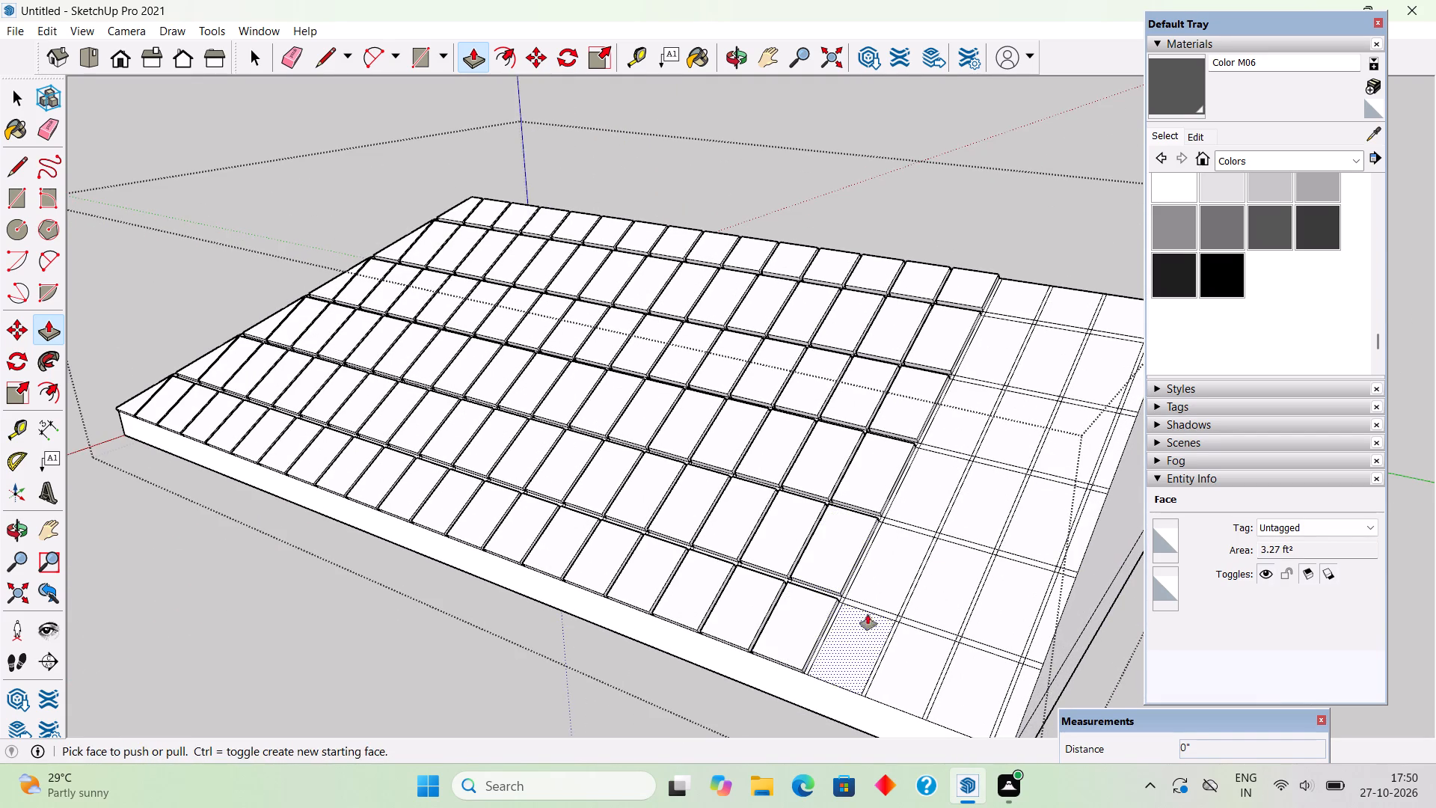
{"action": "double_click", "coordinate": [880, 597]}
{"action": "double_click", "coordinate": [921, 482]}
{"action": "double_click", "coordinate": [955, 432]}
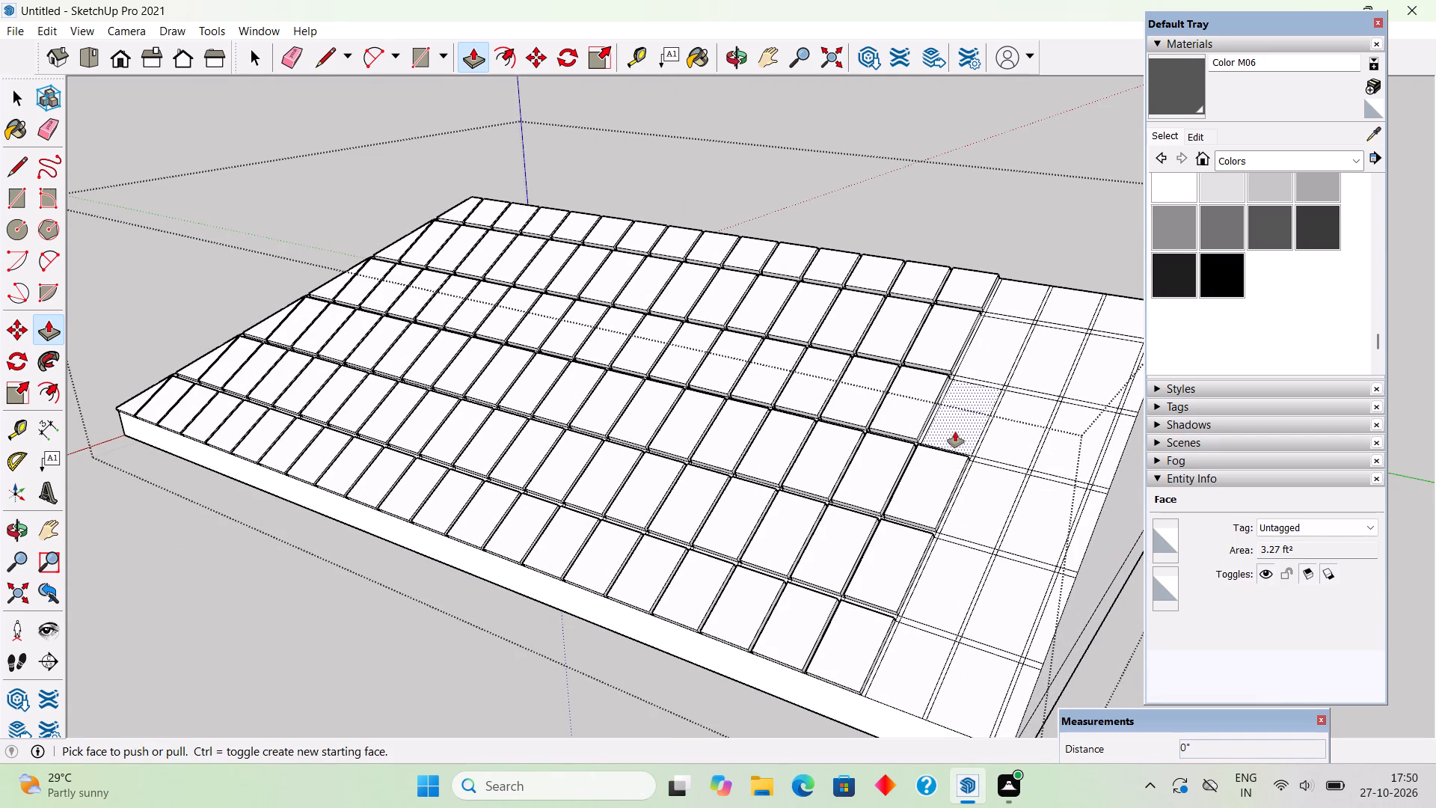
{"action": "double_click", "coordinate": [1003, 328]}
{"action": "double_click", "coordinate": [1022, 281]}
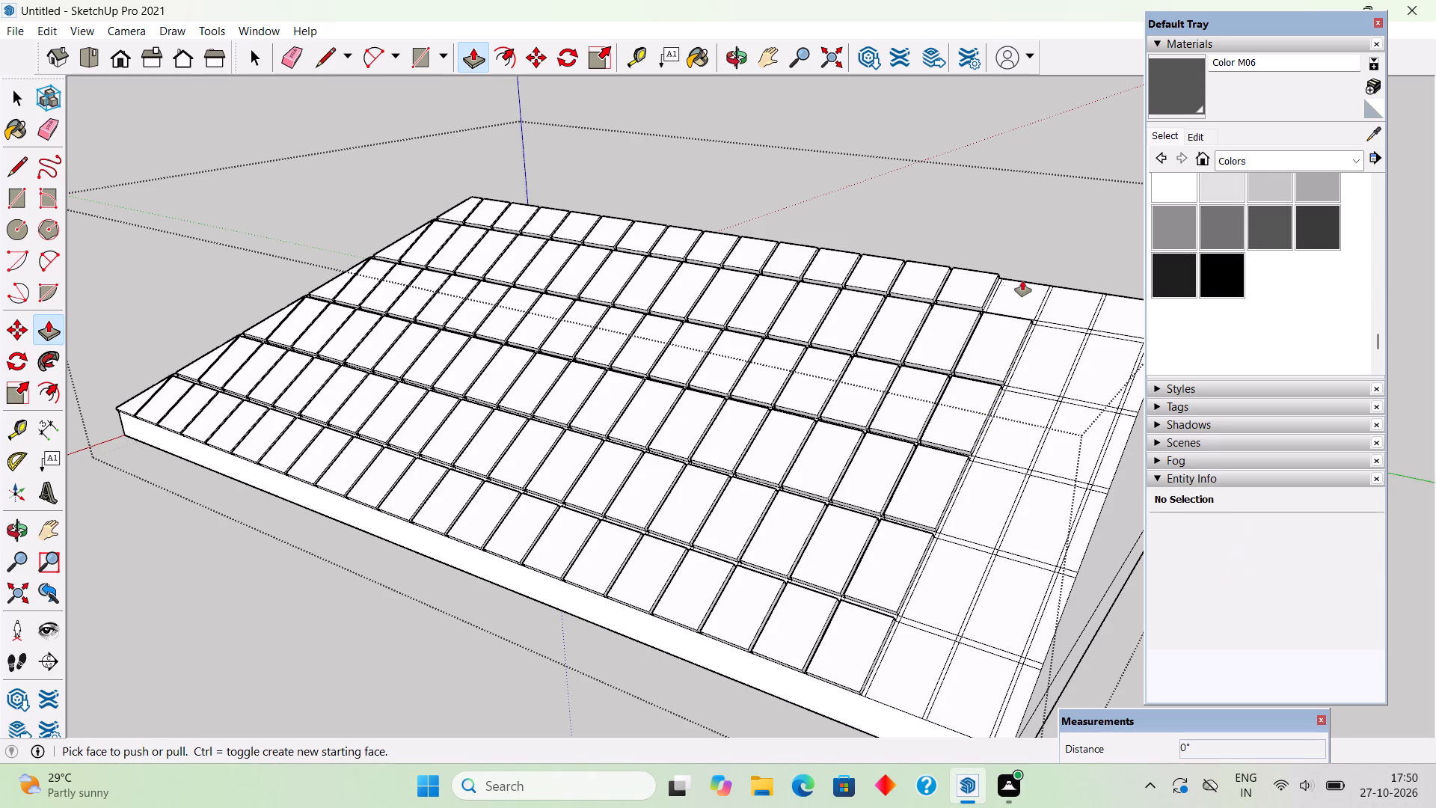
{"action": "double_click", "coordinate": [1022, 288]}
Raise the second-to-last full-width column of panels by 2", from the ridge down to the eave.
{"action": "double_click", "coordinate": [1070, 304]}
{"action": "double_click", "coordinate": [1068, 352]}
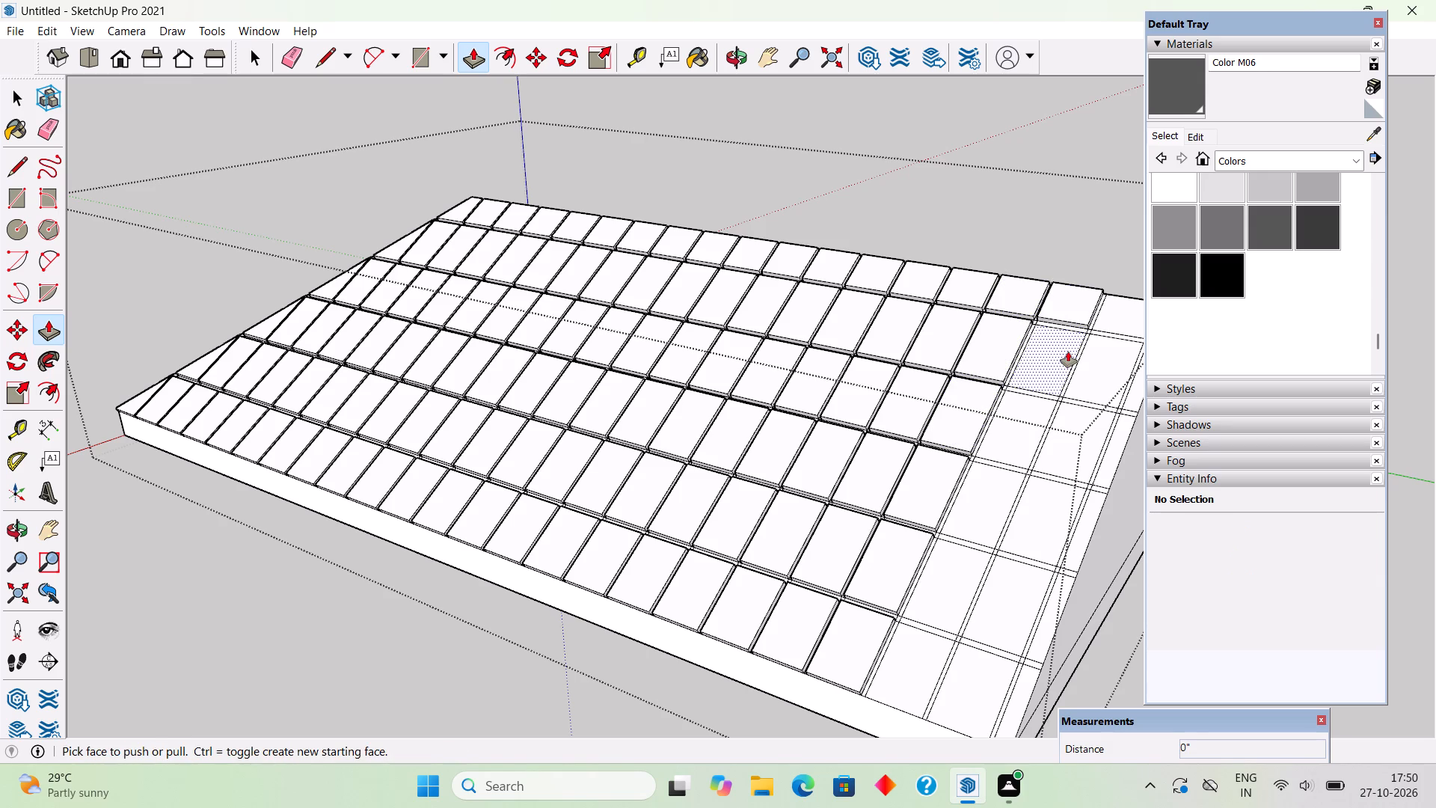
{"action": "double_click", "coordinate": [1004, 421]}
{"action": "double_click", "coordinate": [990, 483]}
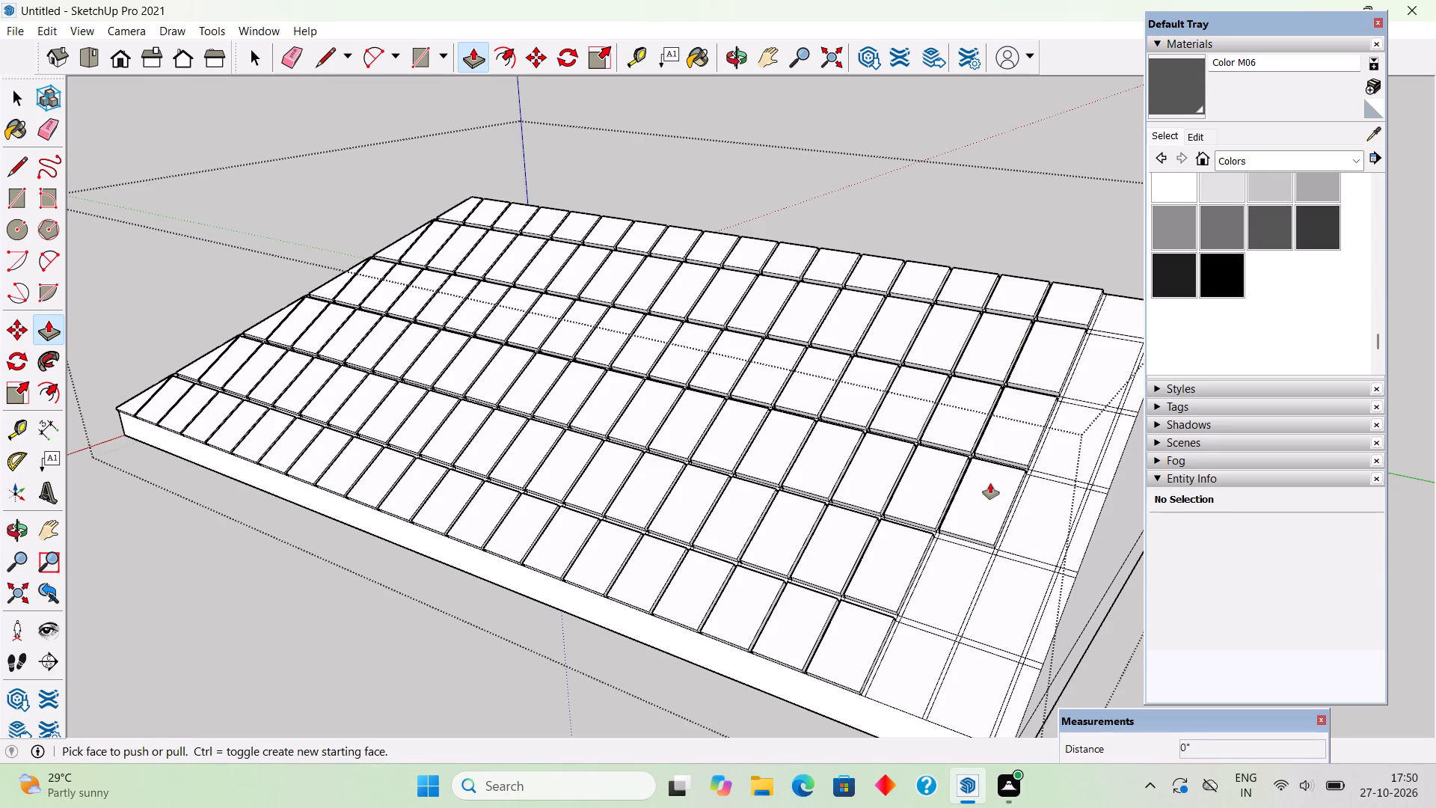
{"action": "double_click", "coordinate": [970, 550]}
{"action": "double_click", "coordinate": [913, 634]}
Raise the last full-width column of panels on this slope by 2", from the eave up to the ridge.
{"action": "left_click", "coordinate": [956, 686]}
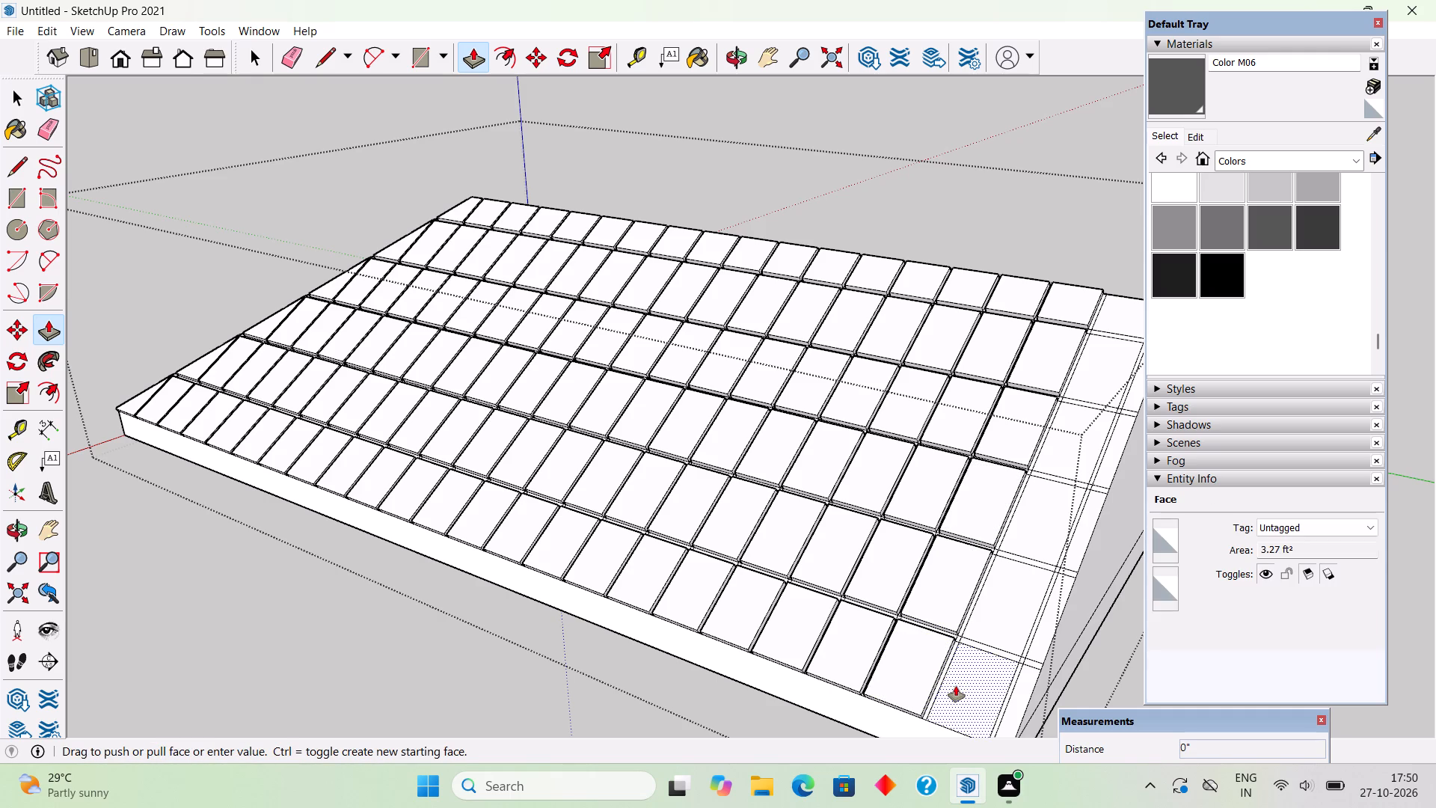
{"action": "double_click", "coordinate": [956, 686]}
{"action": "double_click", "coordinate": [1019, 620]}
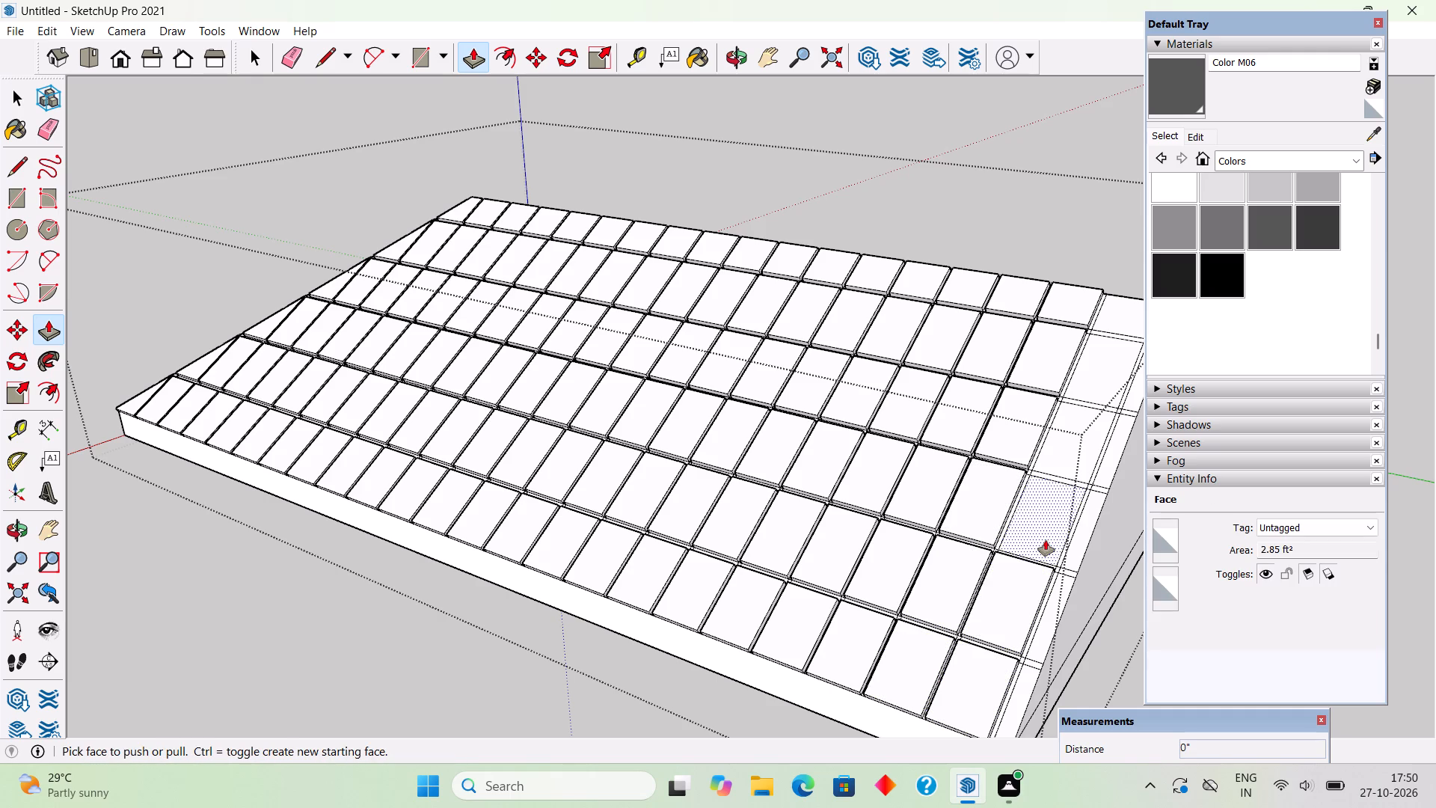
{"action": "double_click", "coordinate": [1046, 539]}
{"action": "double_click", "coordinate": [1082, 466]}
{"action": "double_click", "coordinate": [1107, 379]}
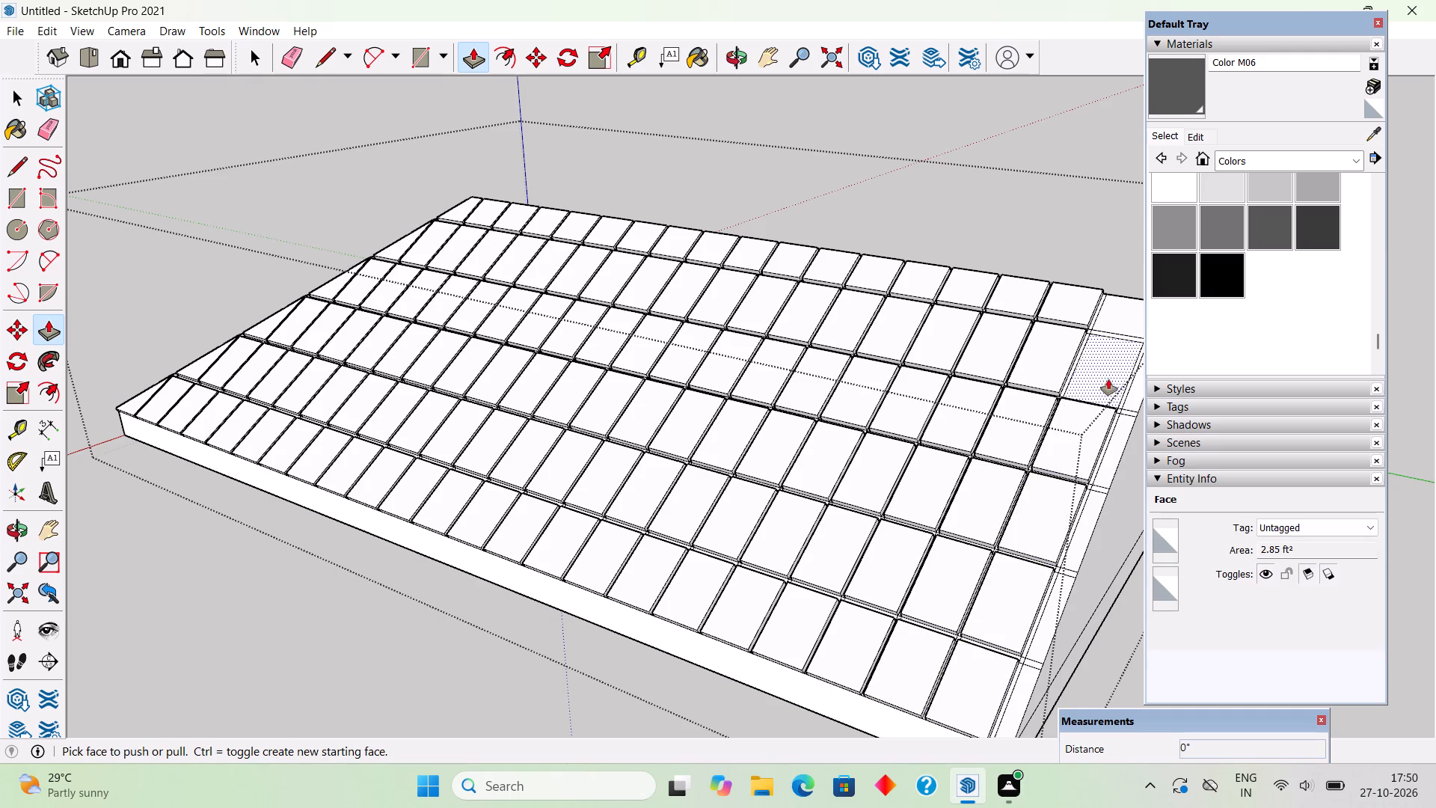
{"action": "double_click", "coordinate": [1124, 314]}
Raise the six narrow strip panels along the slope's far end edge by 2", from ridge to eave.
{"action": "scroll", "coordinate": [889, 386], "scroll_direction": "down", "scroll_amount": 2}
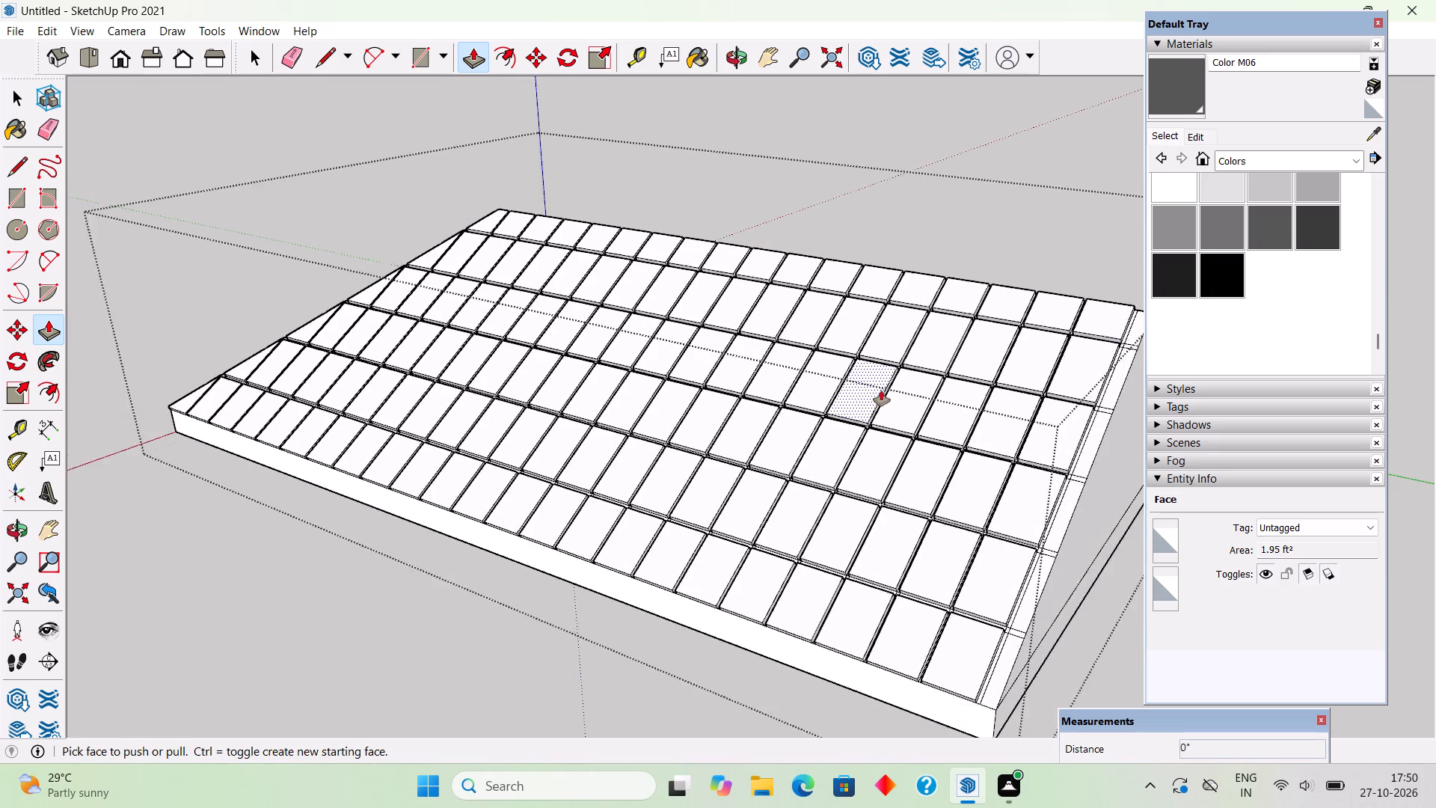
{"action": "scroll", "coordinate": [881, 391], "scroll_direction": "down", "scroll_amount": 2}
{"action": "scroll", "coordinate": [1075, 362], "scroll_direction": "up", "scroll_amount": 8}
{"action": "double_click", "coordinate": [1066, 338]}
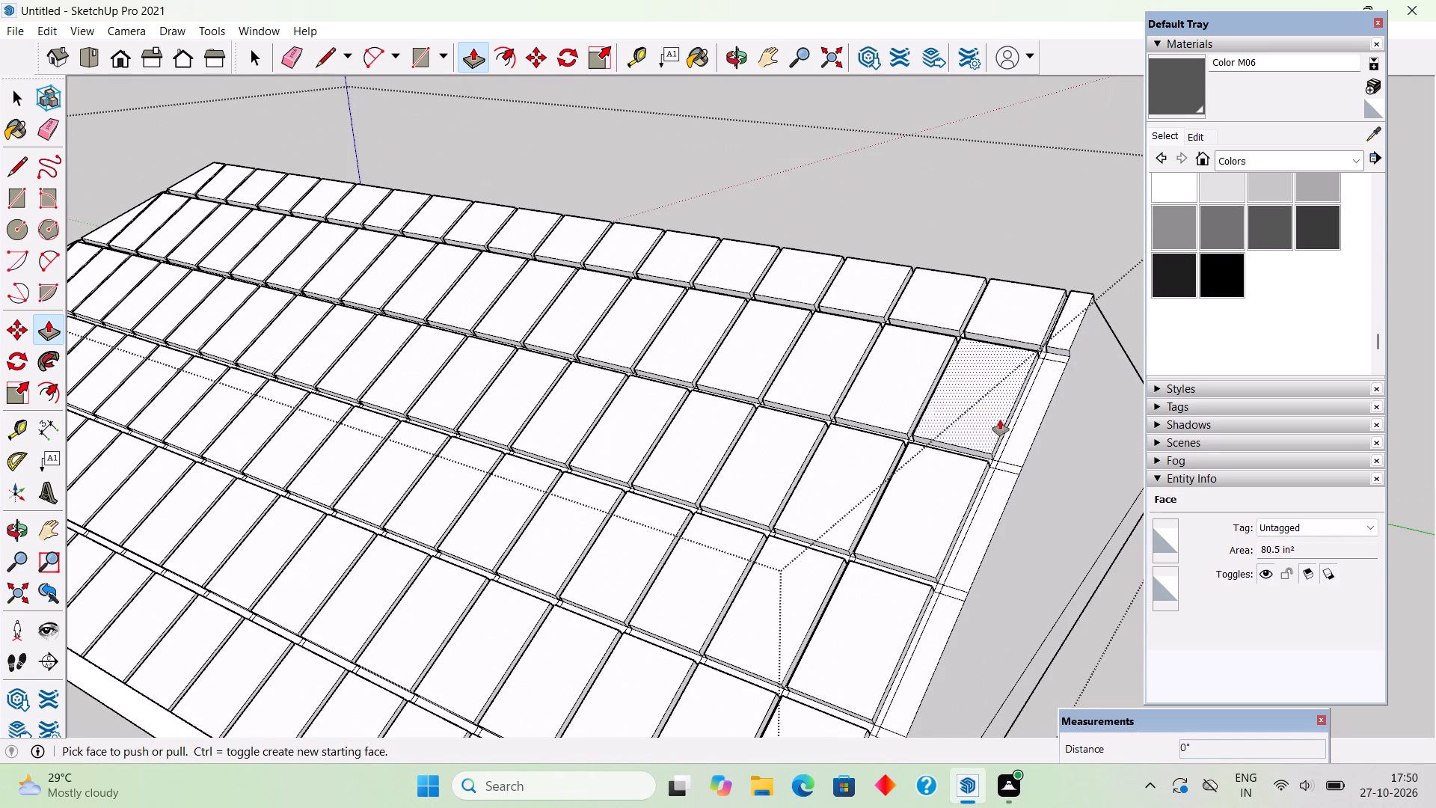
{"action": "double_click", "coordinate": [1022, 438]}
{"action": "double_click", "coordinate": [995, 506]}
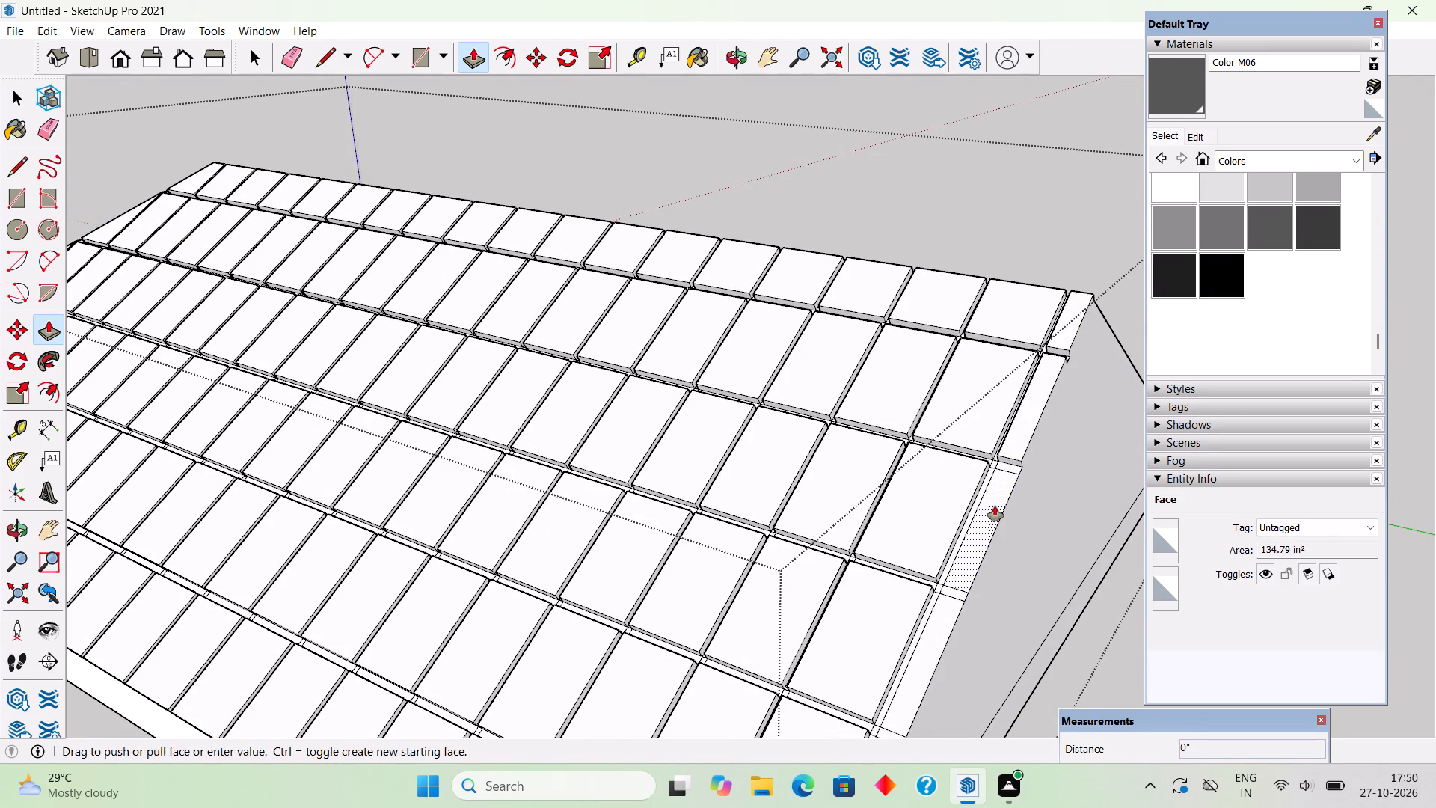
{"action": "double_click", "coordinate": [938, 615]}
{"action": "scroll", "coordinate": [832, 450], "scroll_direction": "down", "scroll_amount": 8}
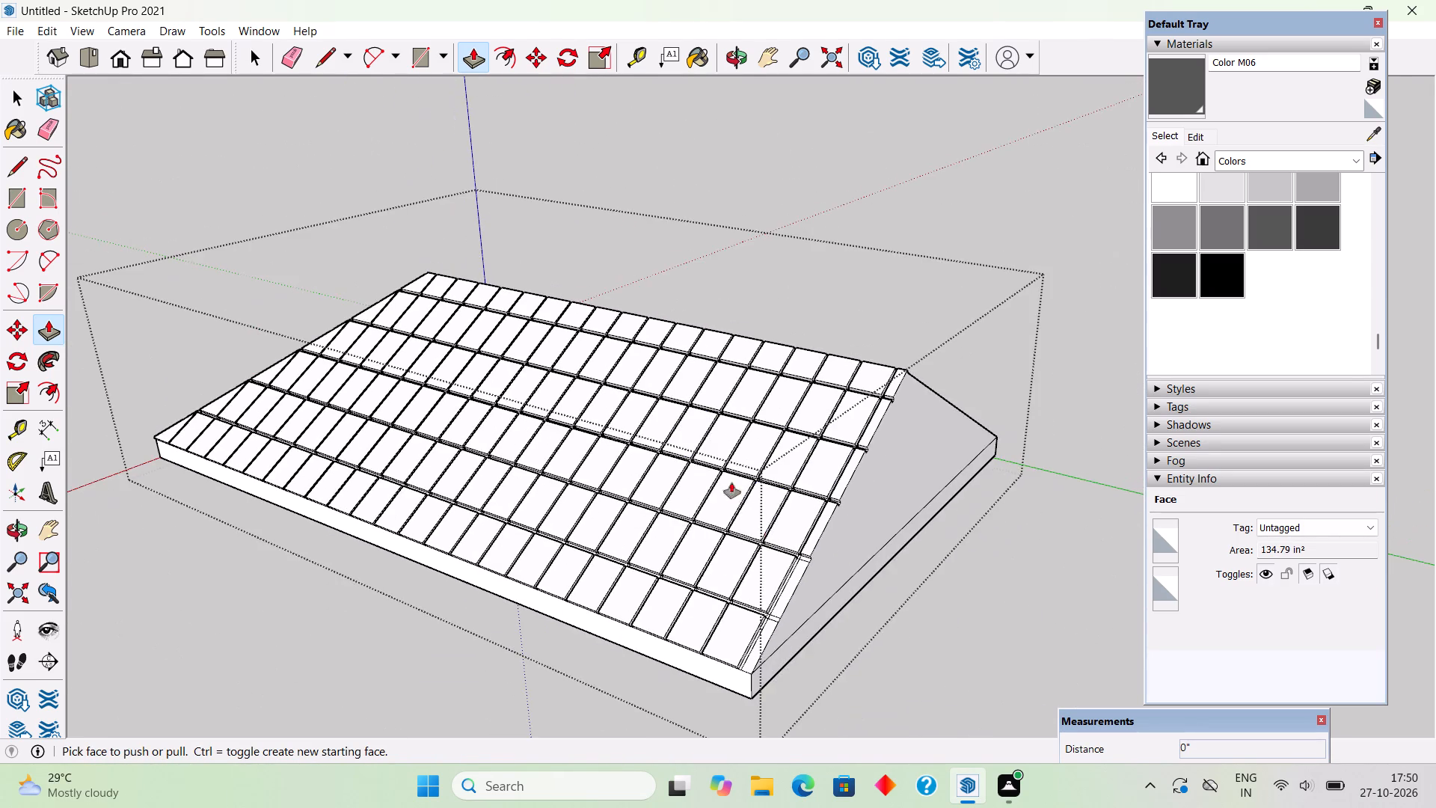
{"action": "scroll", "coordinate": [780, 605], "scroll_direction": "up", "scroll_amount": 4}
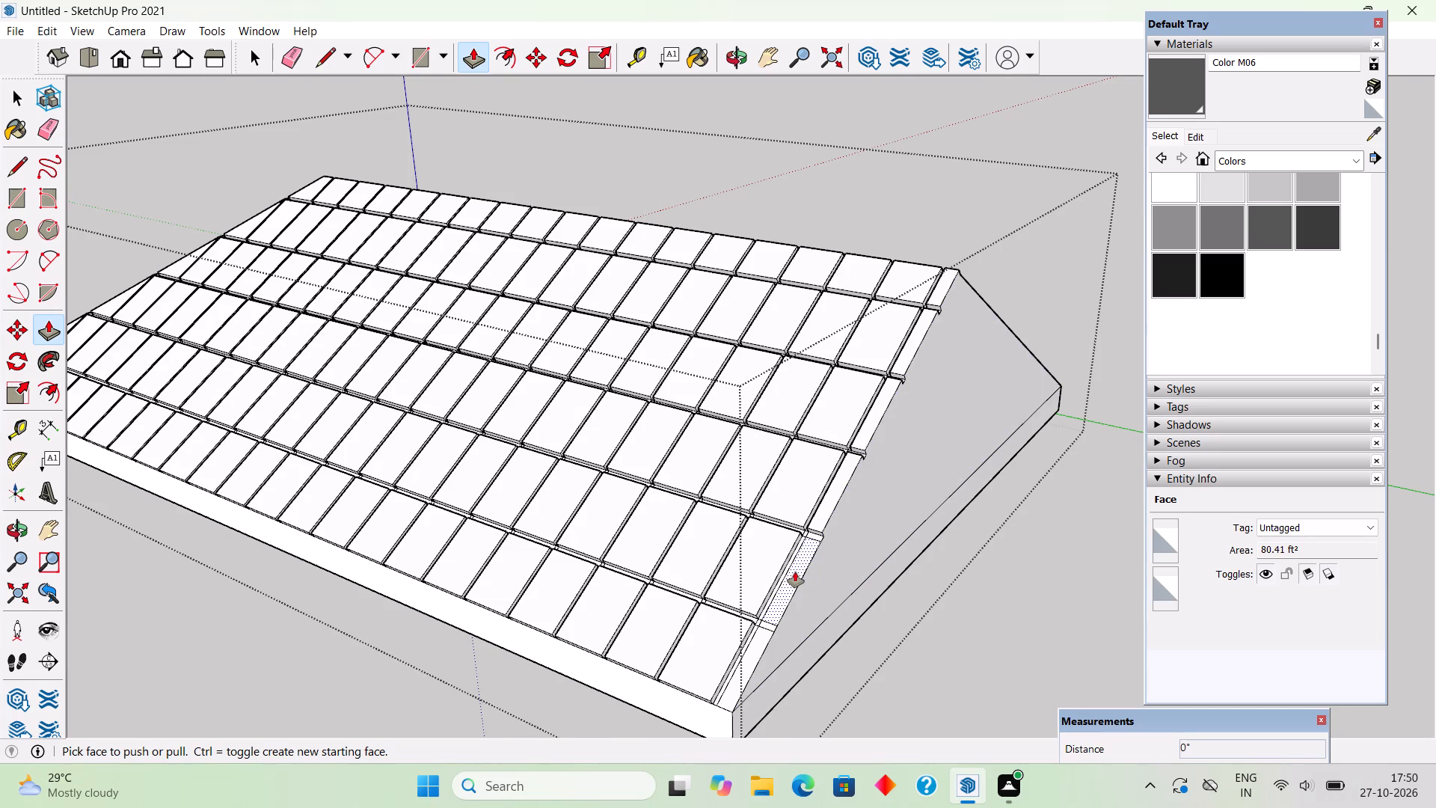
{"action": "double_click", "coordinate": [795, 572]}
{"action": "double_click", "coordinate": [744, 658]}
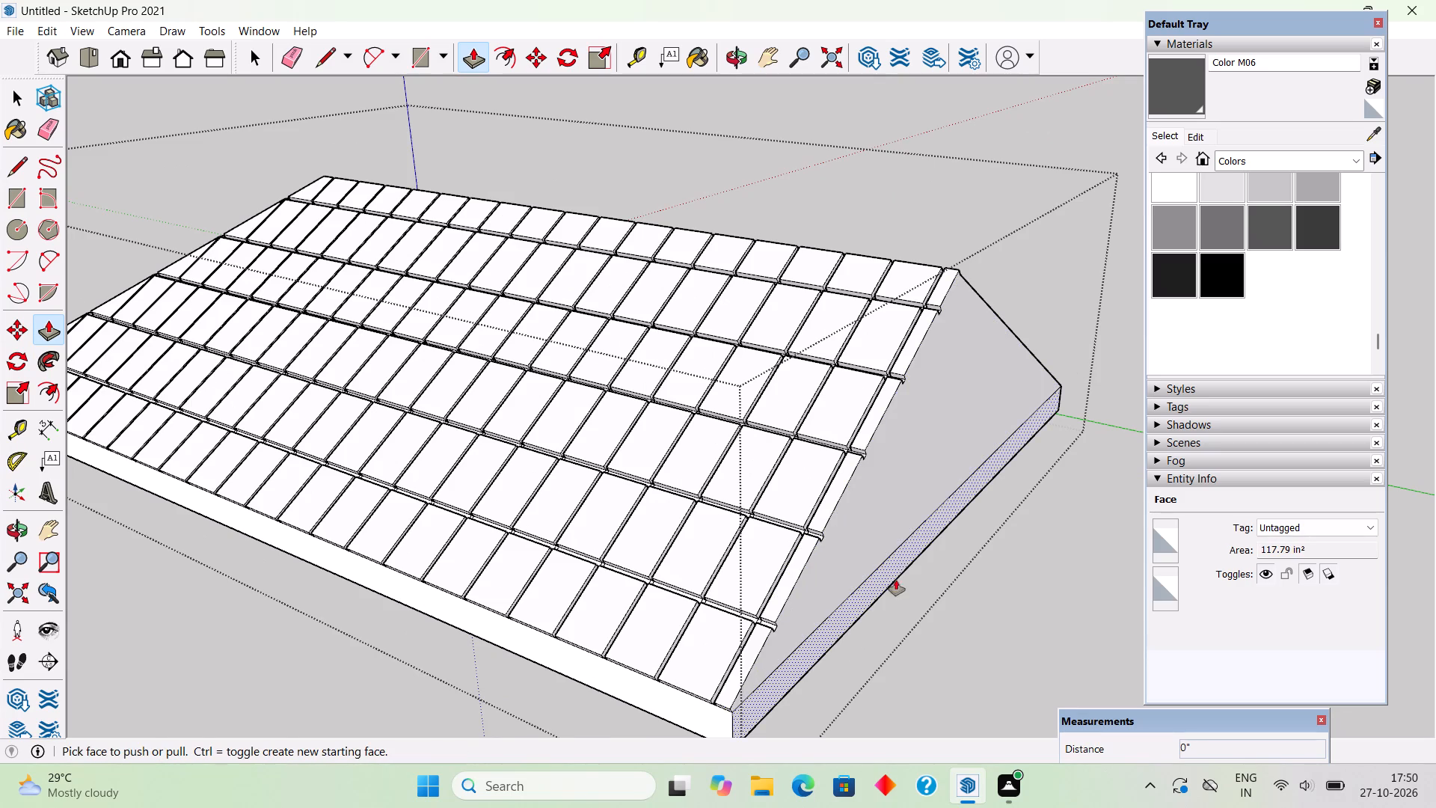
On the opposite long slope, raise the six narrow strip panels along the end edge by 2", from ridge to eave.
{"action": "middle_click_drag", "start_coordinate": [898, 565], "coordinate": [318, 663]}
{"action": "middle_click_drag", "start_coordinate": [668, 571], "coordinate": [423, 705]}
{"action": "scroll", "coordinate": [399, 274], "scroll_direction": "up", "scroll_amount": 4}
{"action": "scroll", "coordinate": [467, 263], "scroll_direction": "up", "scroll_amount": 2}
{"action": "double_click", "coordinate": [456, 262]}
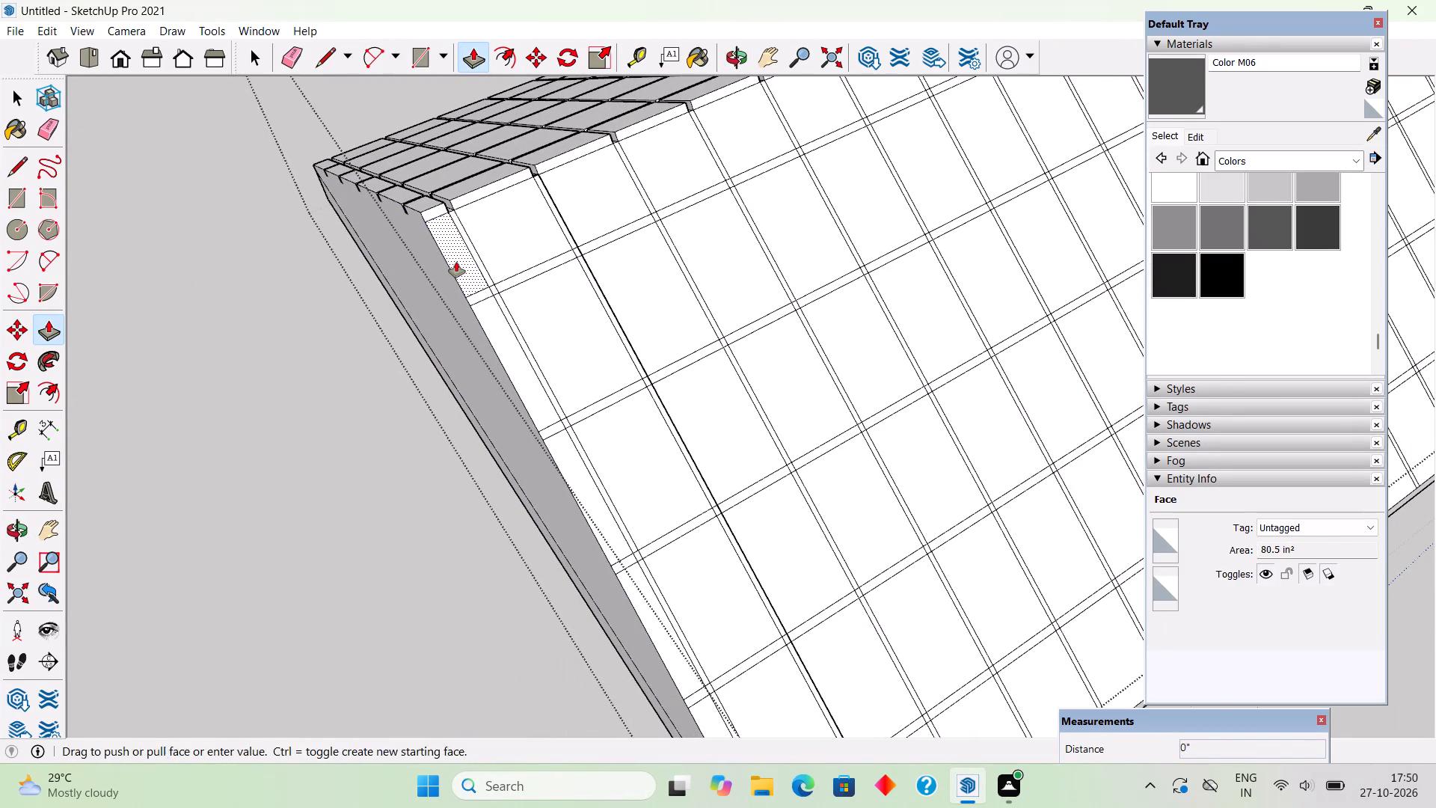
{"action": "double_click", "coordinate": [505, 343]}
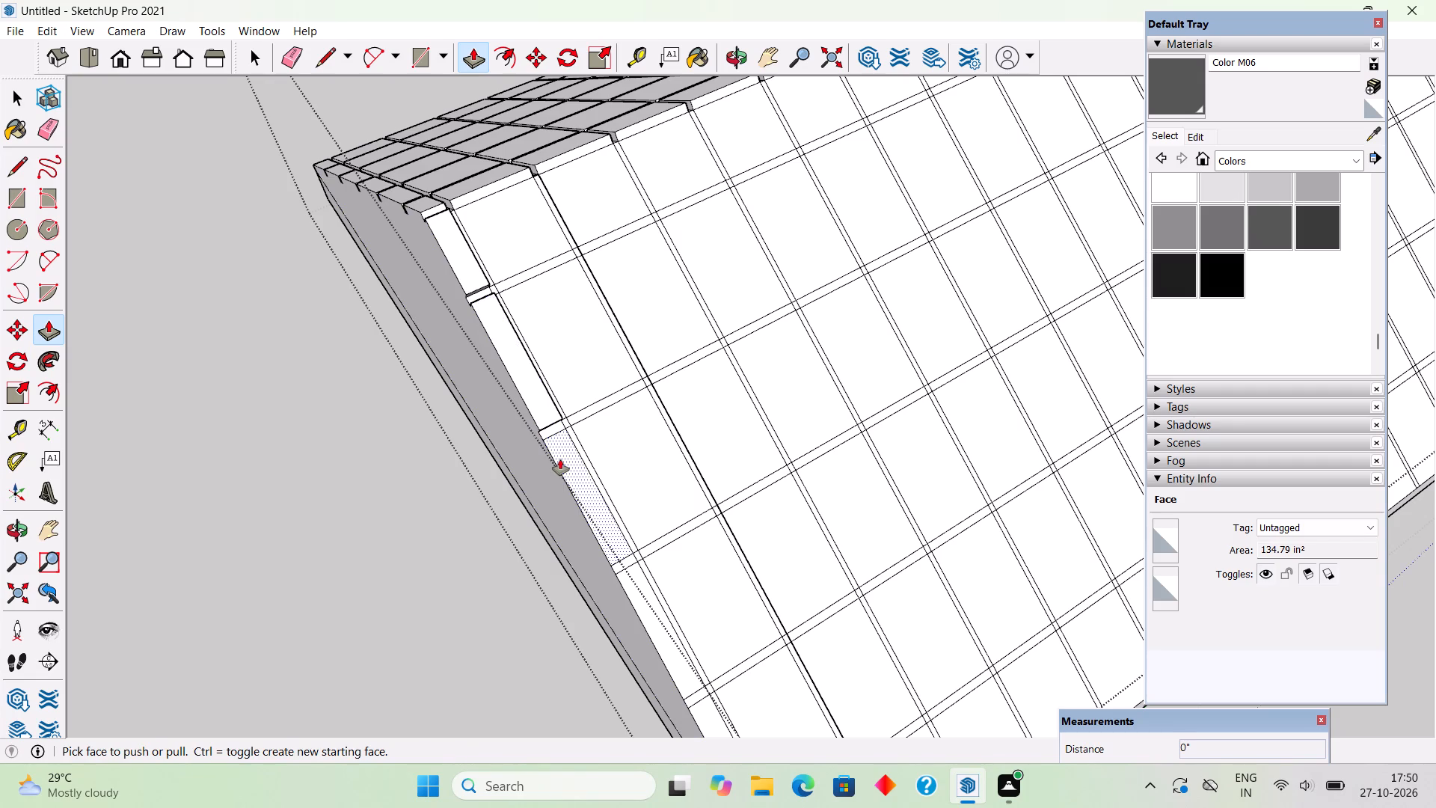
{"action": "double_click", "coordinate": [560, 459]}
{"action": "double_click", "coordinate": [657, 612]}
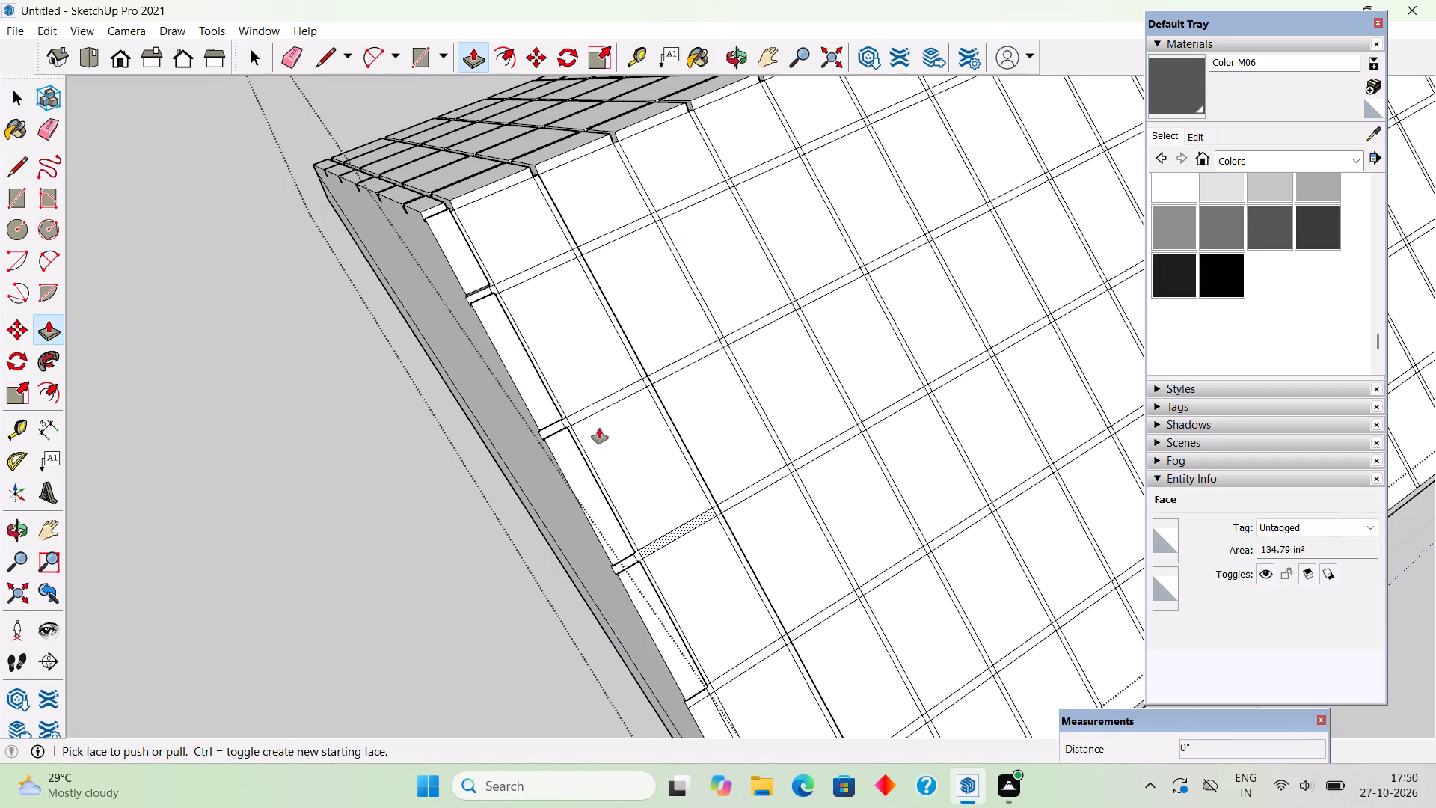
{"action": "scroll", "coordinate": [599, 428], "scroll_direction": "down", "scroll_amount": 4}
{"action": "scroll", "coordinate": [669, 637], "scroll_direction": "up", "scroll_amount": 2}
{"action": "double_click", "coordinate": [686, 628]}
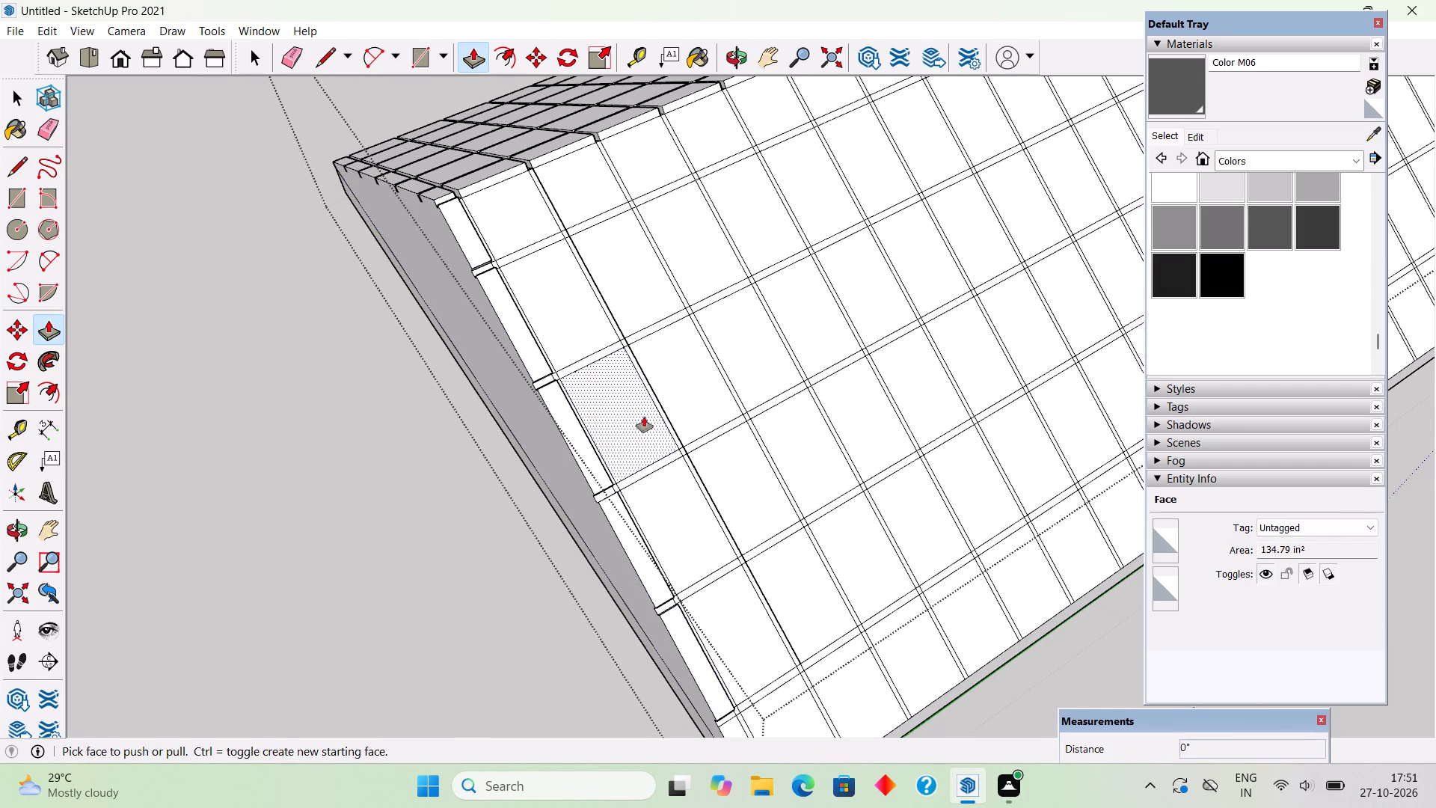
{"action": "scroll", "coordinate": [641, 408], "scroll_direction": "down", "scroll_amount": 4}
{"action": "scroll", "coordinate": [722, 656], "scroll_direction": "up", "scroll_amount": 4}
{"action": "double_click", "coordinate": [723, 655]}
Raise the first full-width column beside the narrow strip by 2", from the eave panel up to the ridge panel.
{"action": "double_click", "coordinate": [755, 638]}
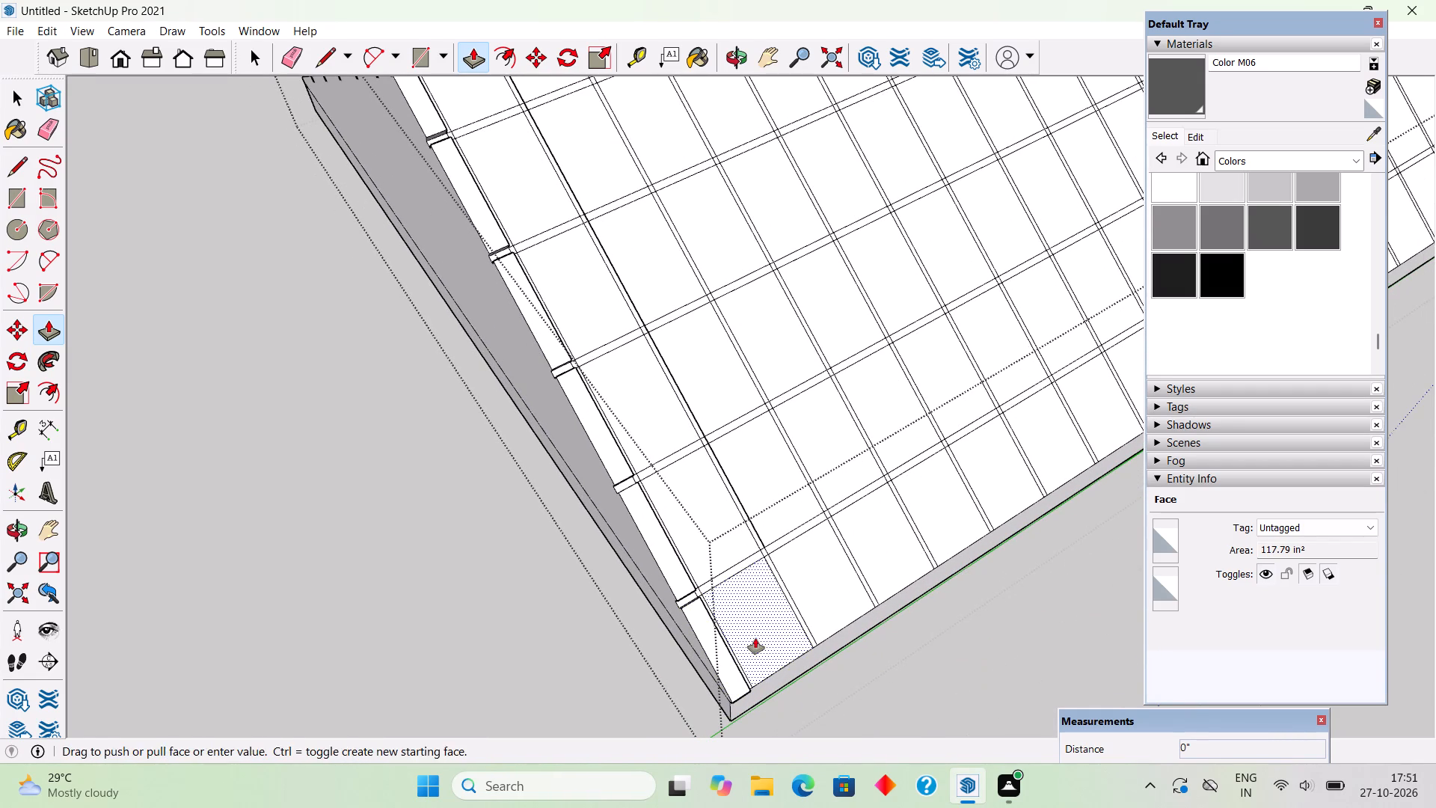
{"action": "double_click", "coordinate": [737, 521]}
{"action": "double_click", "coordinate": [675, 417]}
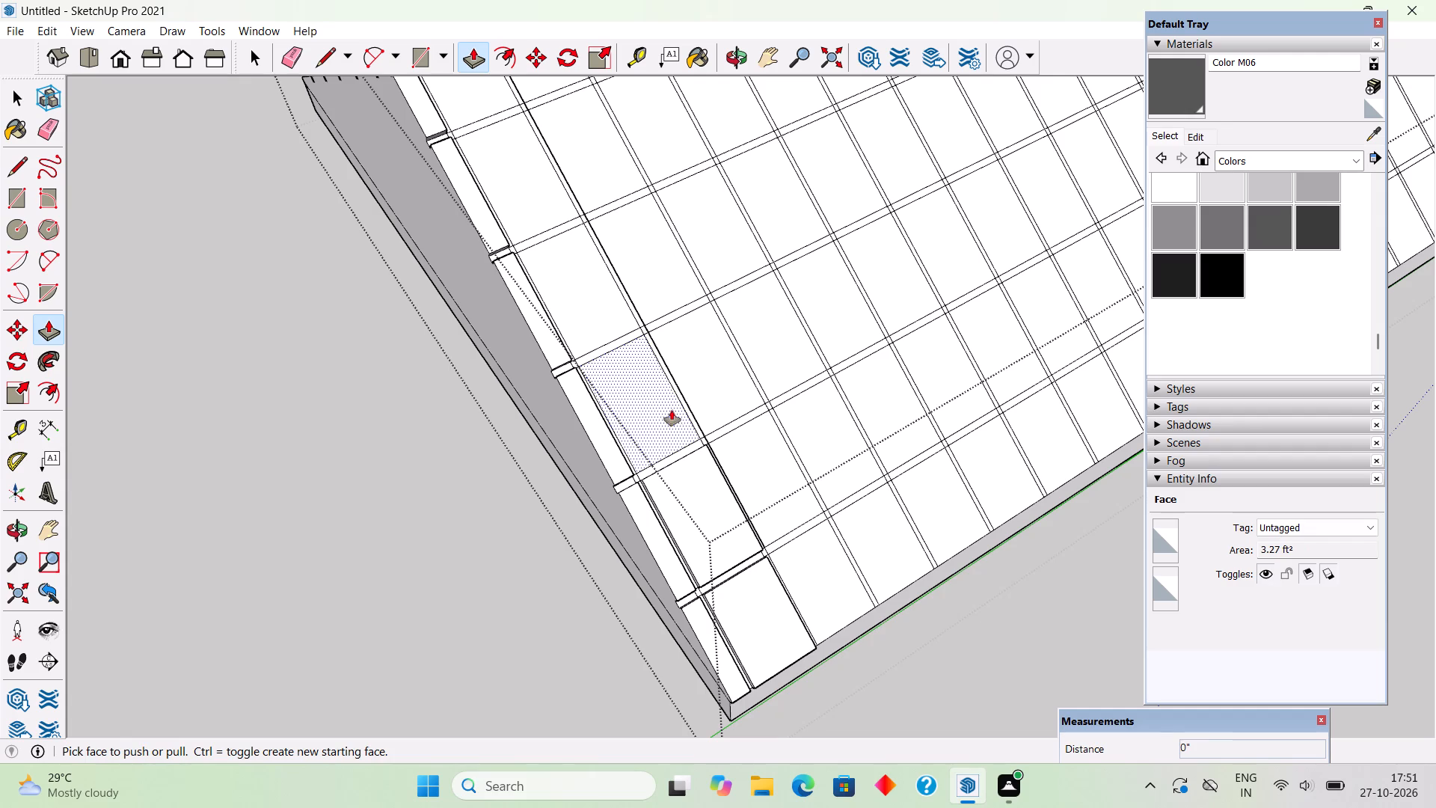
{"action": "double_click", "coordinate": [606, 304]}
{"action": "double_click", "coordinate": [540, 208]}
{"action": "scroll", "coordinate": [568, 350], "scroll_direction": "down", "scroll_amount": 3}
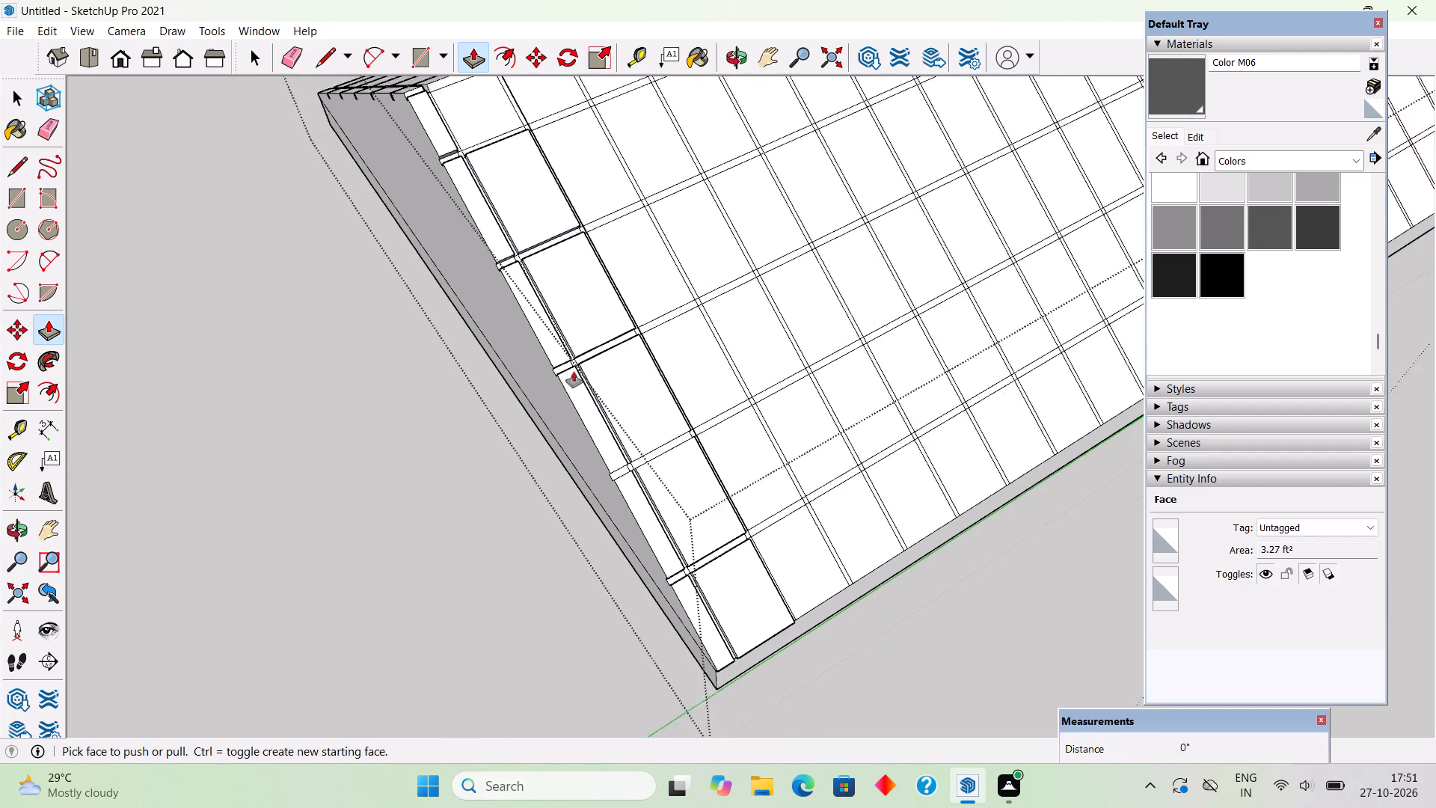
{"action": "scroll", "coordinate": [574, 372], "scroll_direction": "down", "scroll_amount": 2}
{"action": "double_click", "coordinate": [522, 188]}
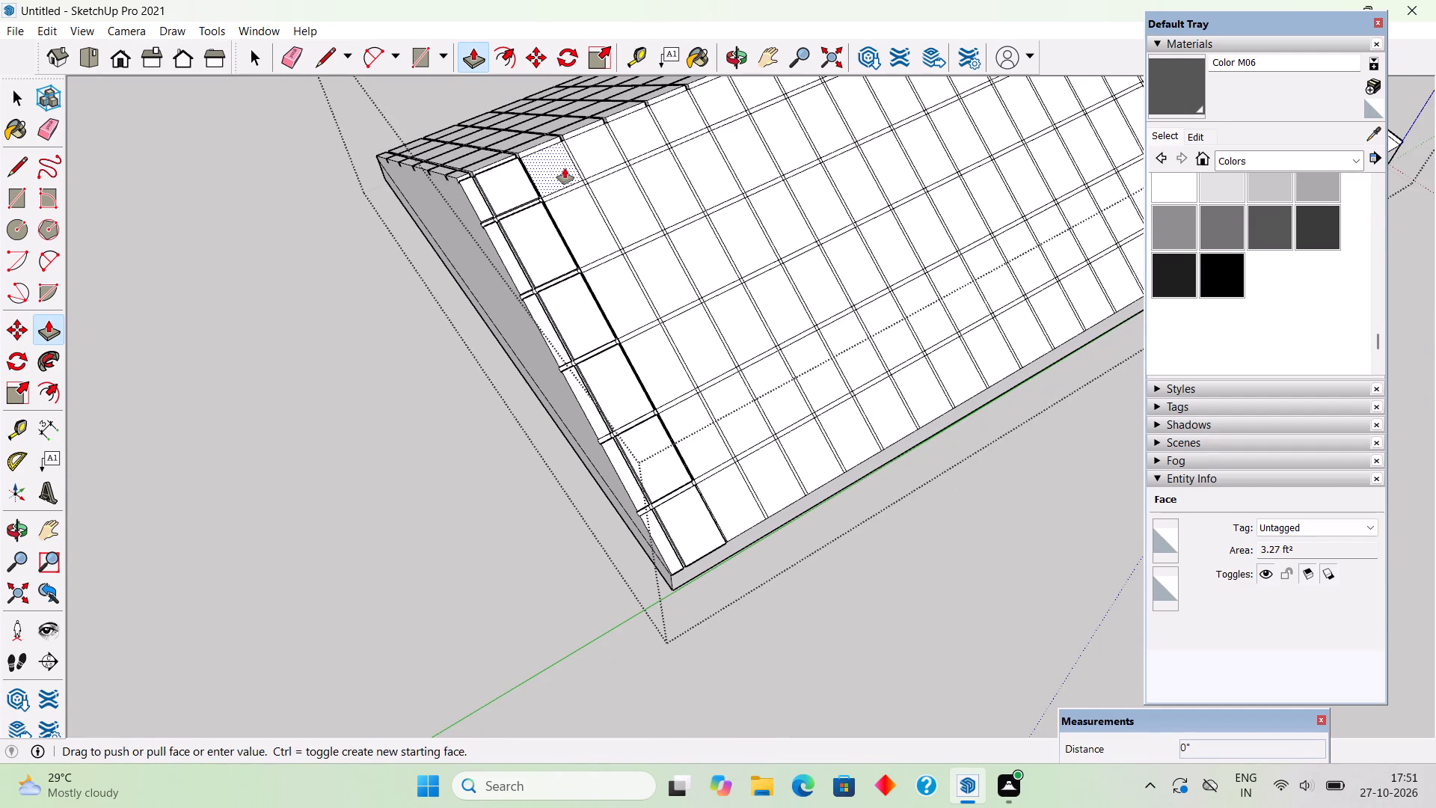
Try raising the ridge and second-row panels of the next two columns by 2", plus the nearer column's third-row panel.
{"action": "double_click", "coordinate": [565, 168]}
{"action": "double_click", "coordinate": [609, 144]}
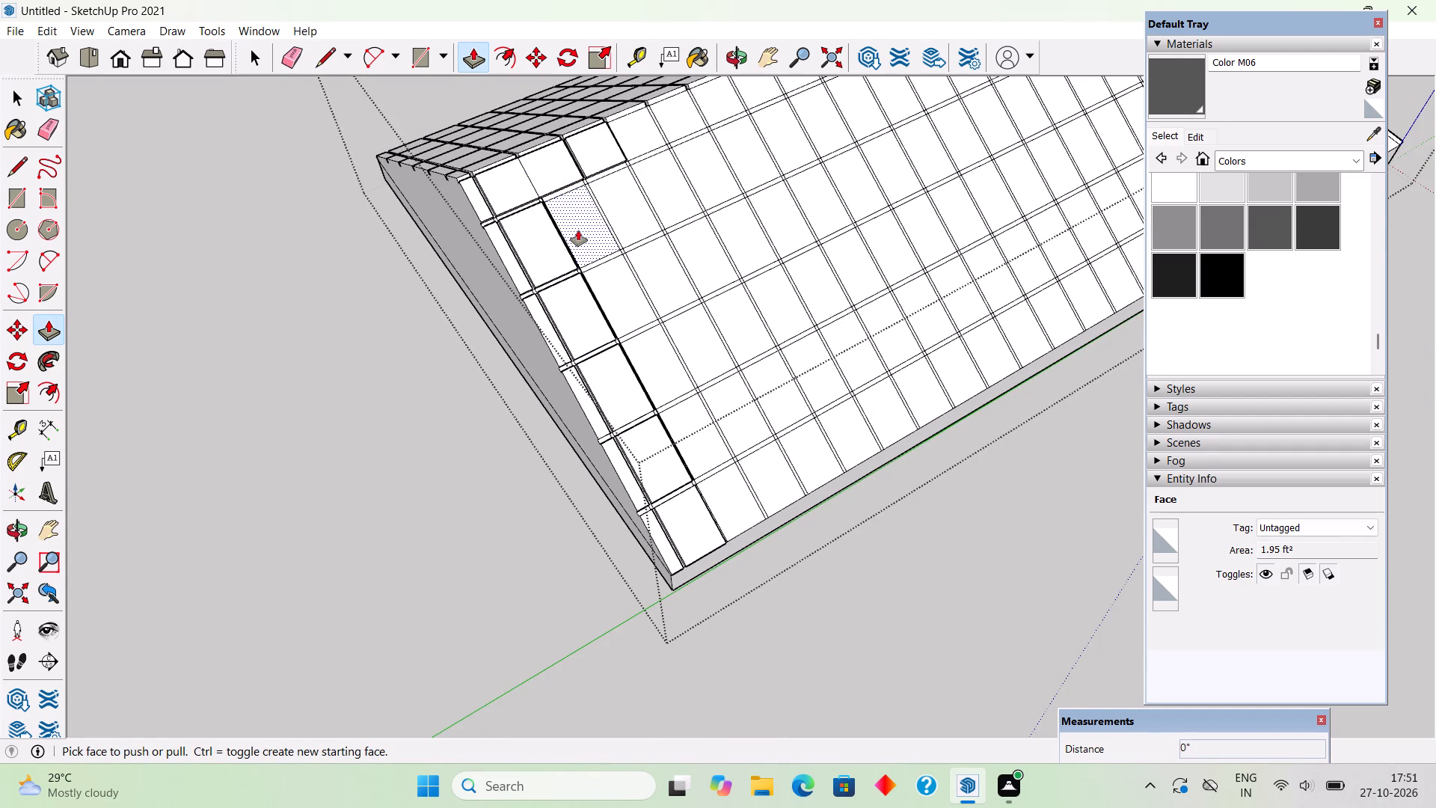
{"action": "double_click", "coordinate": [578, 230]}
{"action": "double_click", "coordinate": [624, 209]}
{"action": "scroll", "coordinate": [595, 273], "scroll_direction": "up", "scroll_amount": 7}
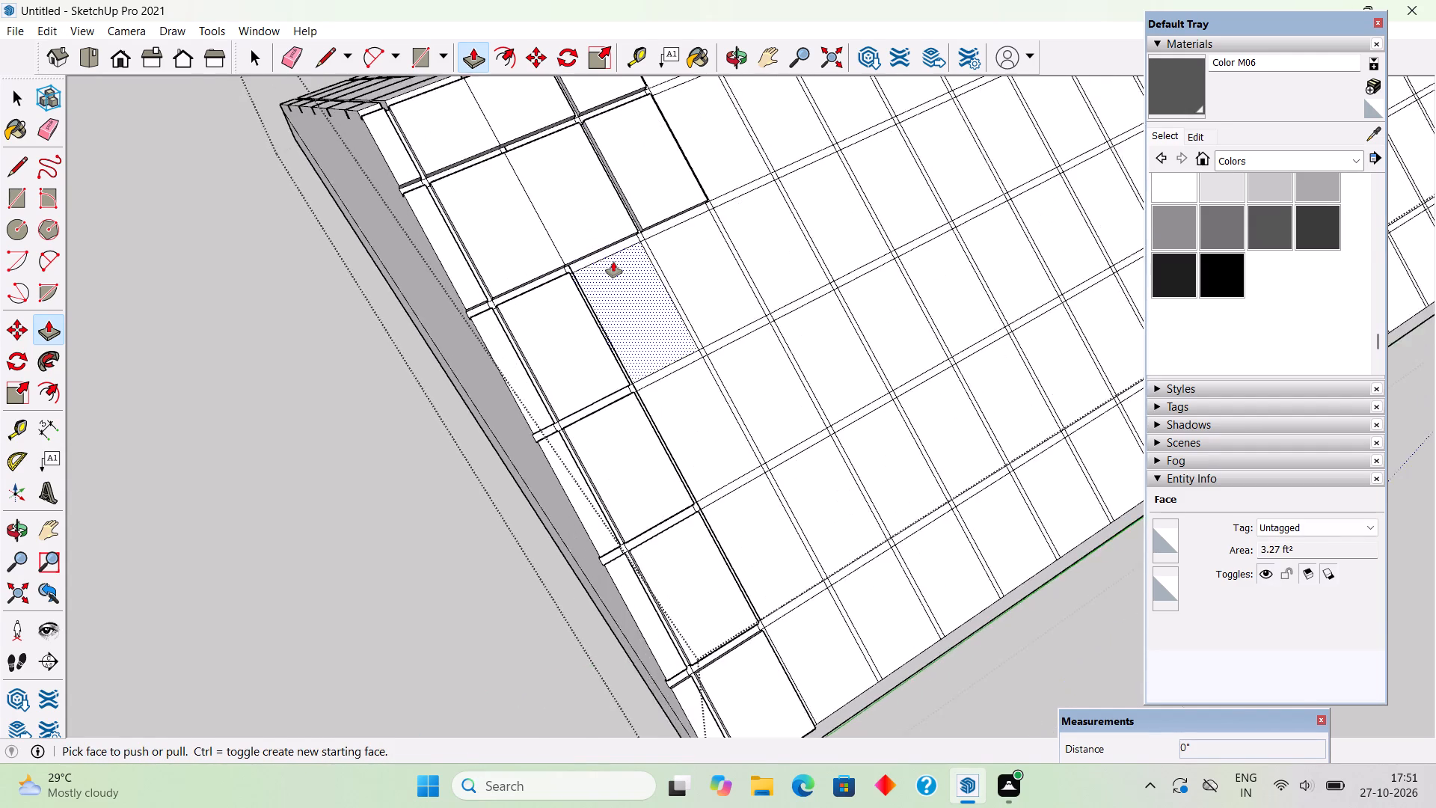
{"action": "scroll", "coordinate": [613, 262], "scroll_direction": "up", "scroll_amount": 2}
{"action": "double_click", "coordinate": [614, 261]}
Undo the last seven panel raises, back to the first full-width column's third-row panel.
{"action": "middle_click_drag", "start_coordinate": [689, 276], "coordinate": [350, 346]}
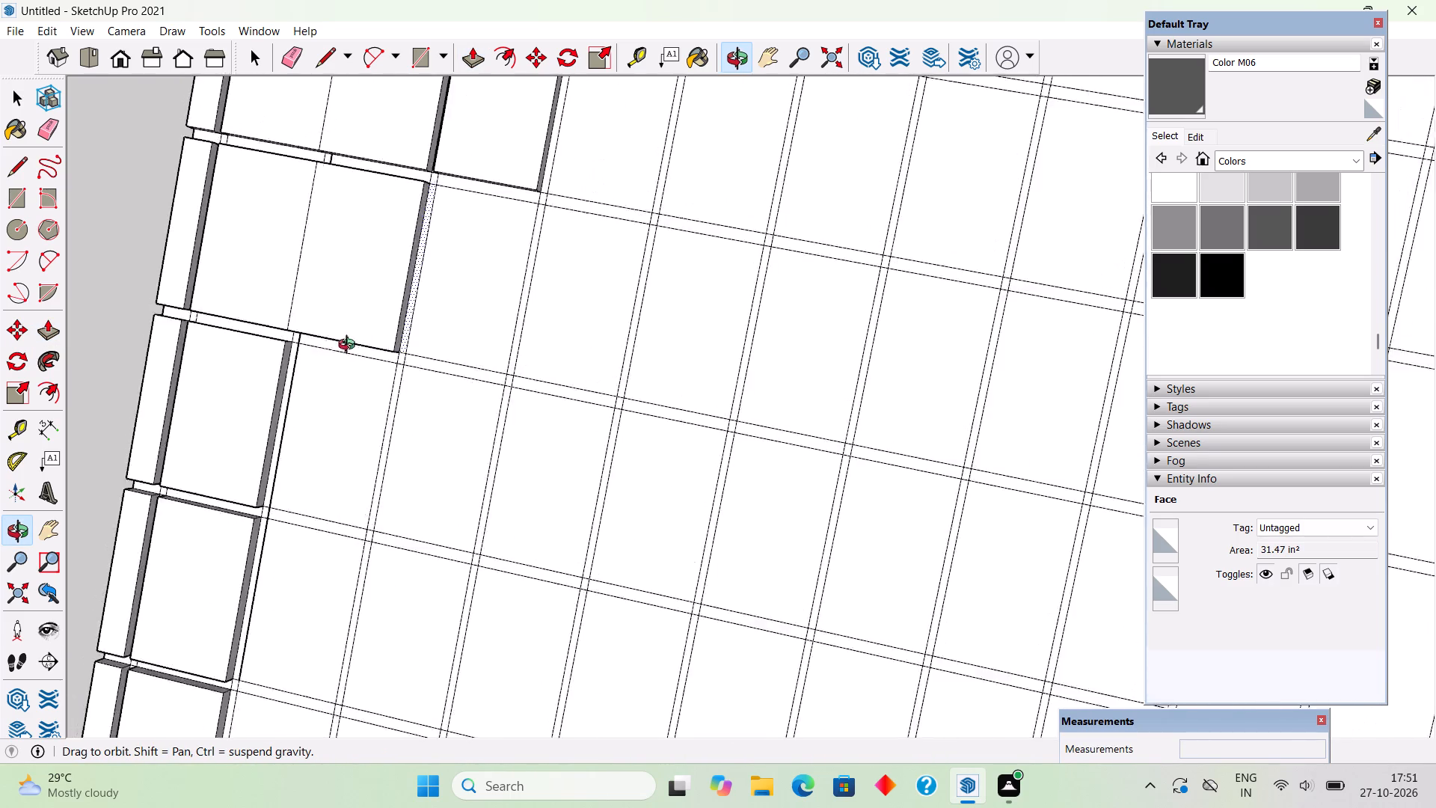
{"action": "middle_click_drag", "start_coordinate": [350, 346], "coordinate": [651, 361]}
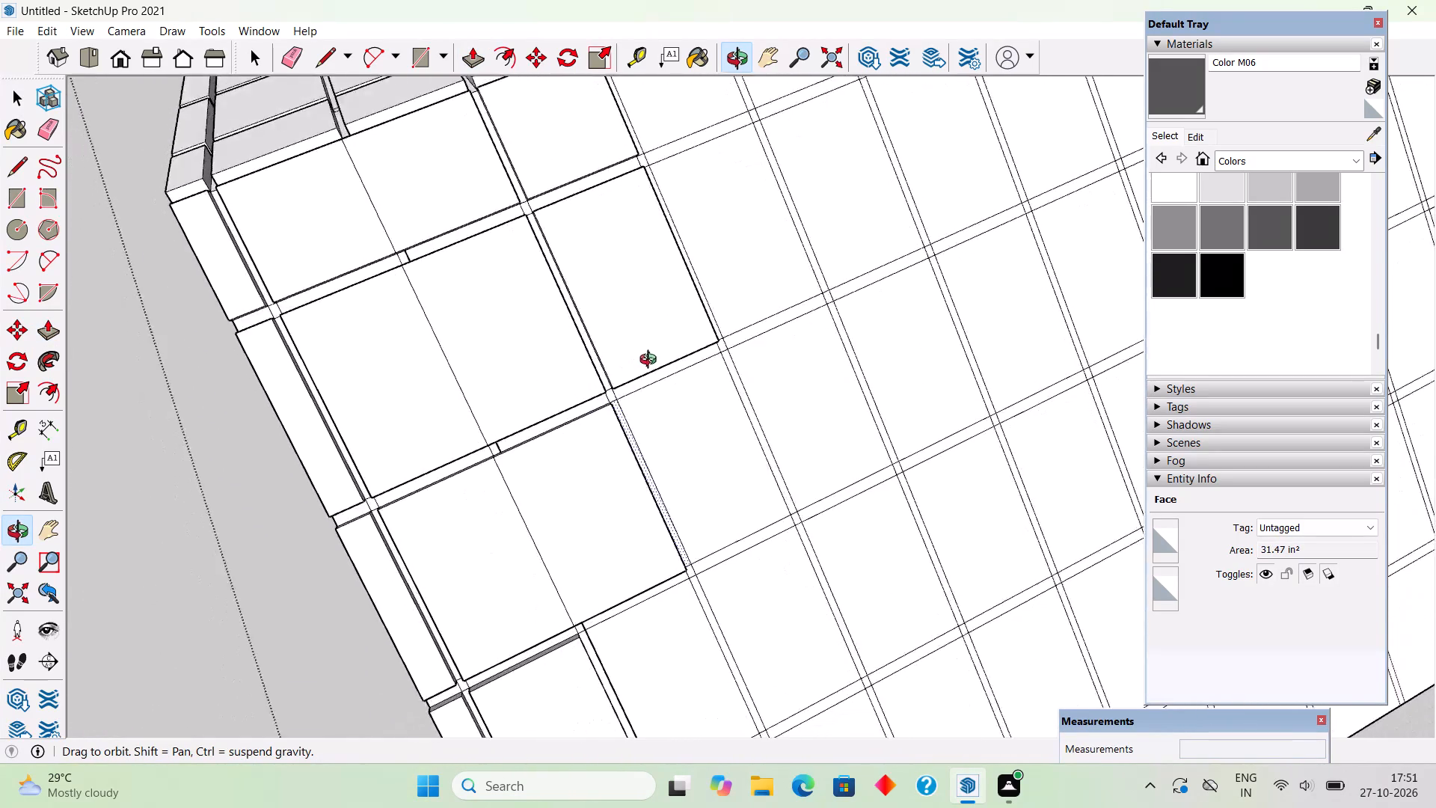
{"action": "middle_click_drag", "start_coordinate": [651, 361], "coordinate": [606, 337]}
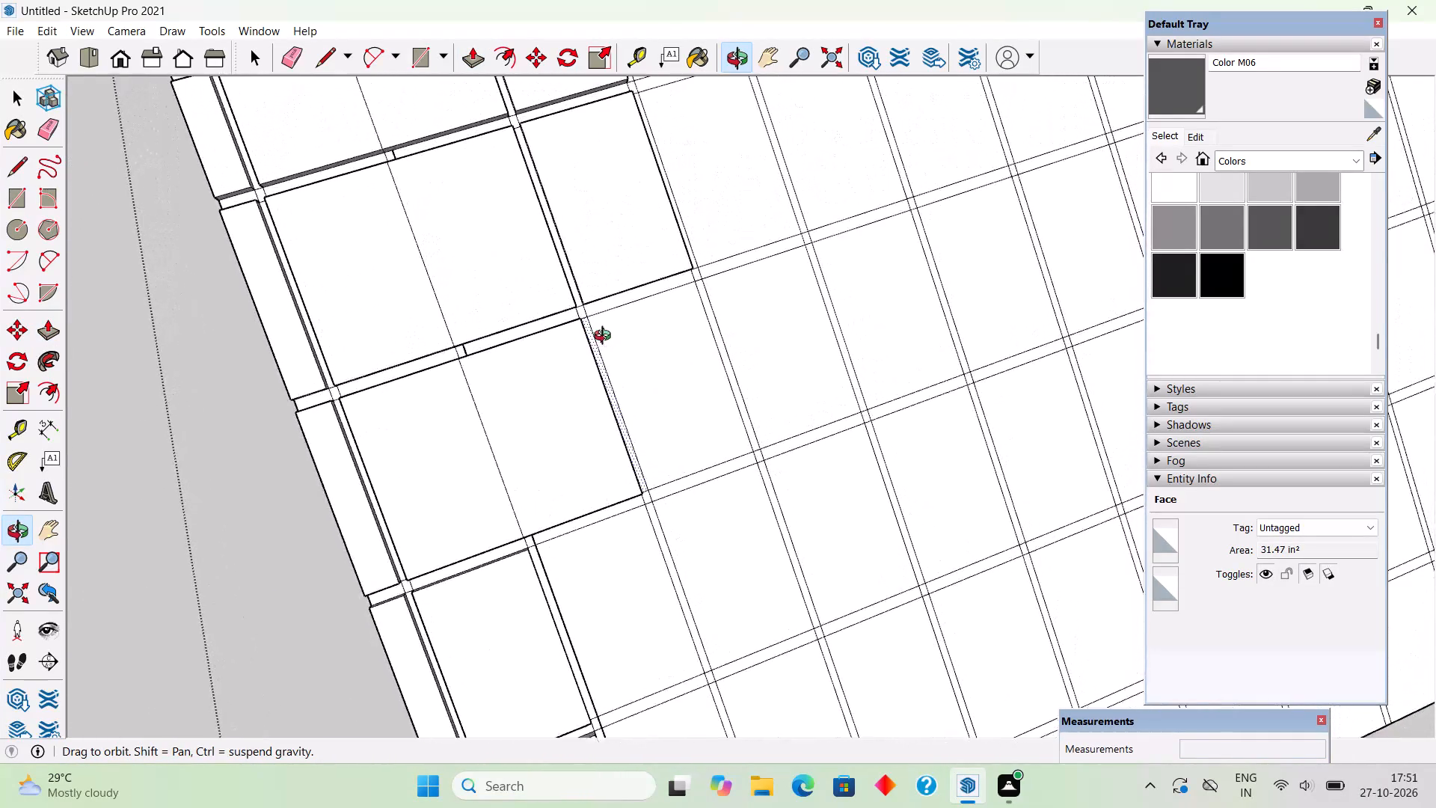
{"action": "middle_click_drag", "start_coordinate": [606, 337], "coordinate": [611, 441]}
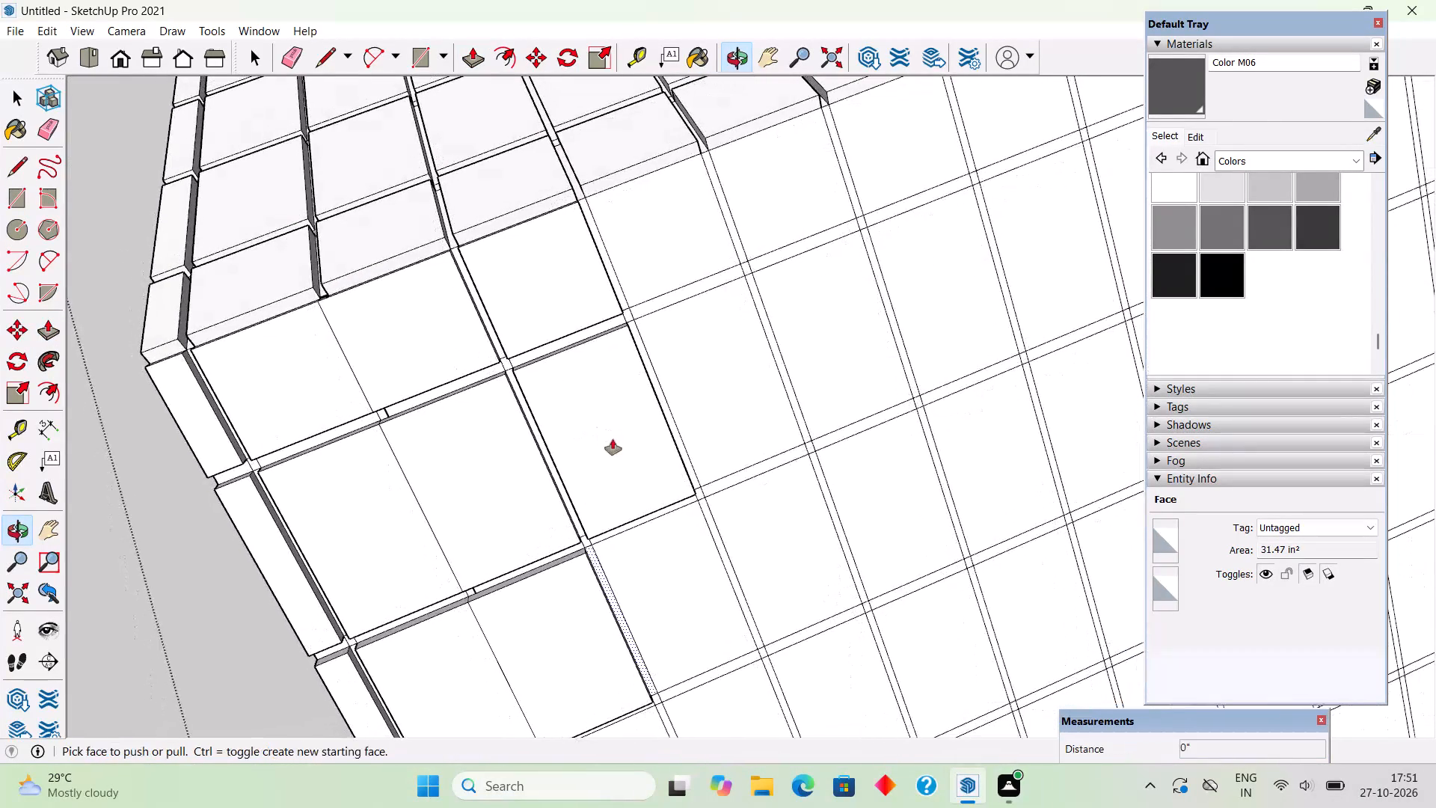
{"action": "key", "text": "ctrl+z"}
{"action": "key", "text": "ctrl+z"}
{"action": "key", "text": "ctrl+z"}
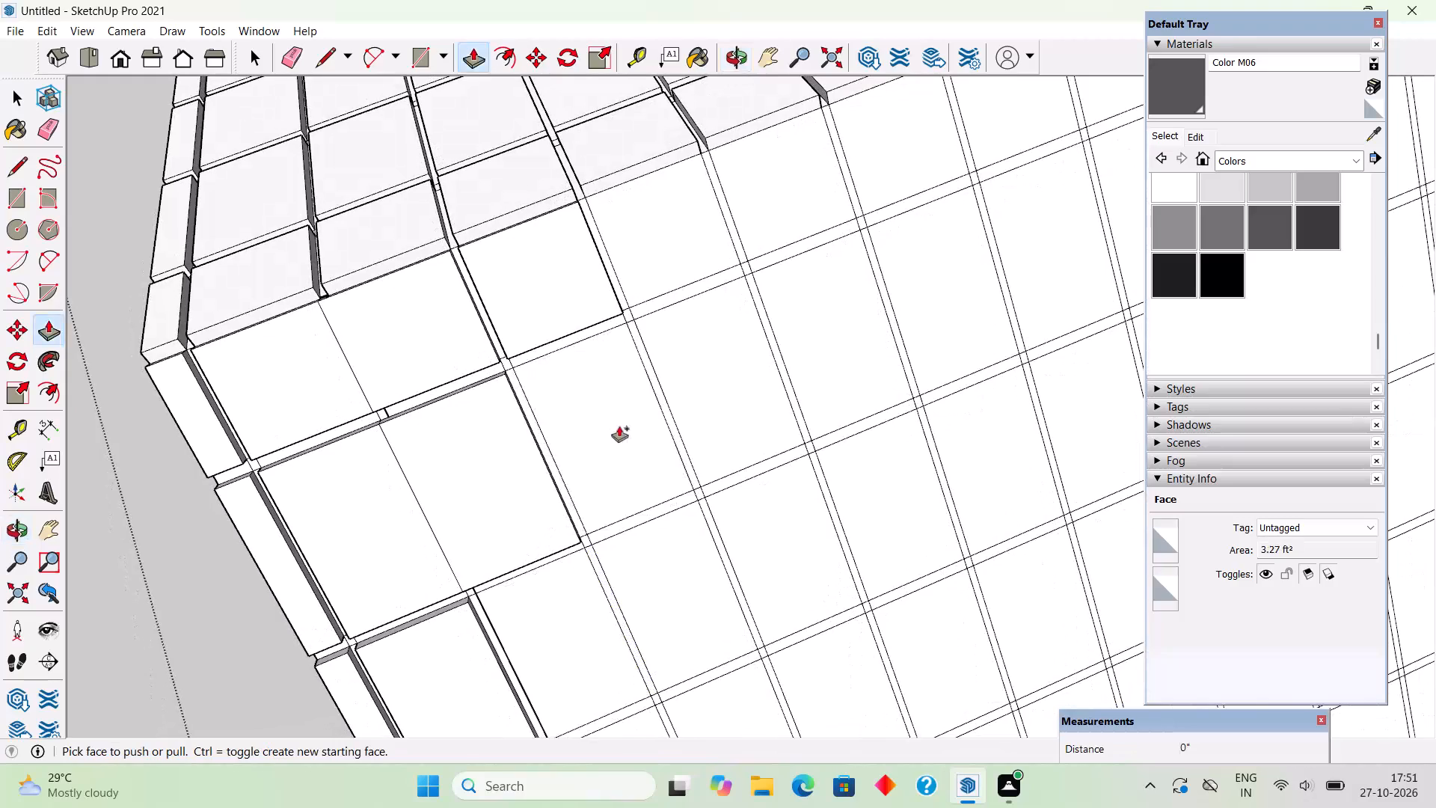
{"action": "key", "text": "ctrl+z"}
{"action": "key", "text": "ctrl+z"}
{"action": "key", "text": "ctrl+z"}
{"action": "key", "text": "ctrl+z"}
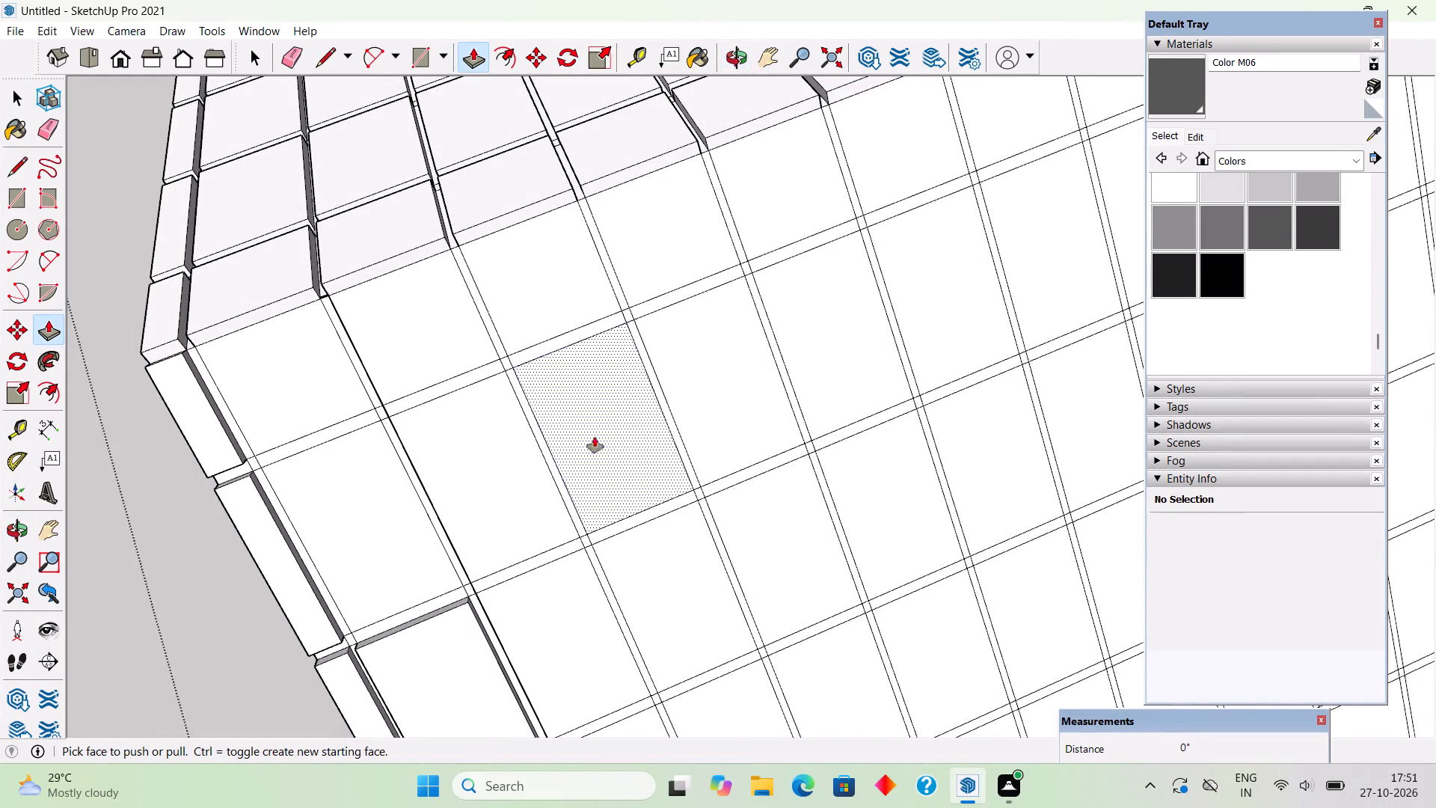
Raise the first full-width column's second-row and ridge panels by 2" again.
{"action": "double_click", "coordinate": [402, 519], "text": "ctrl"}
{"action": "double_click", "coordinate": [321, 374], "text": "ctrl"}
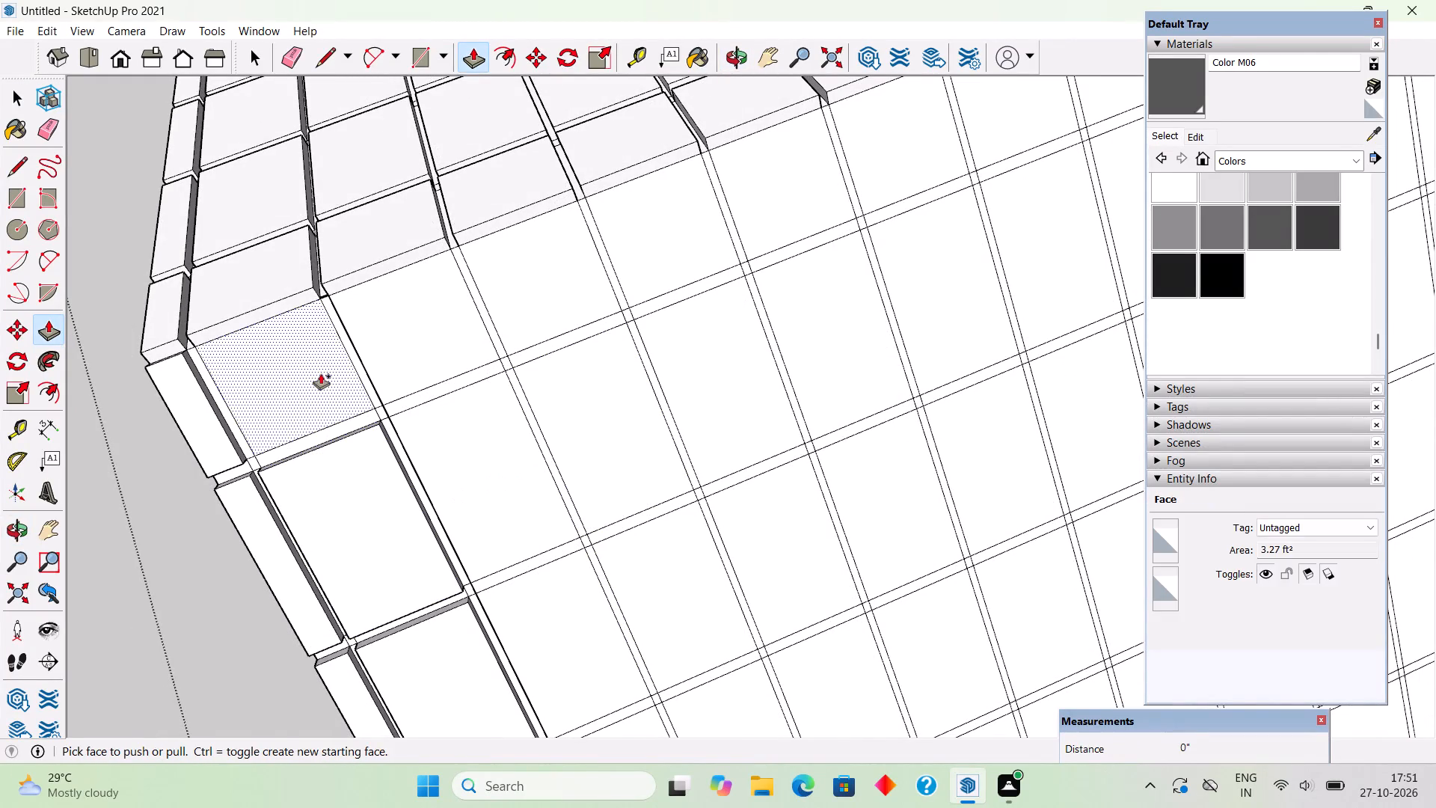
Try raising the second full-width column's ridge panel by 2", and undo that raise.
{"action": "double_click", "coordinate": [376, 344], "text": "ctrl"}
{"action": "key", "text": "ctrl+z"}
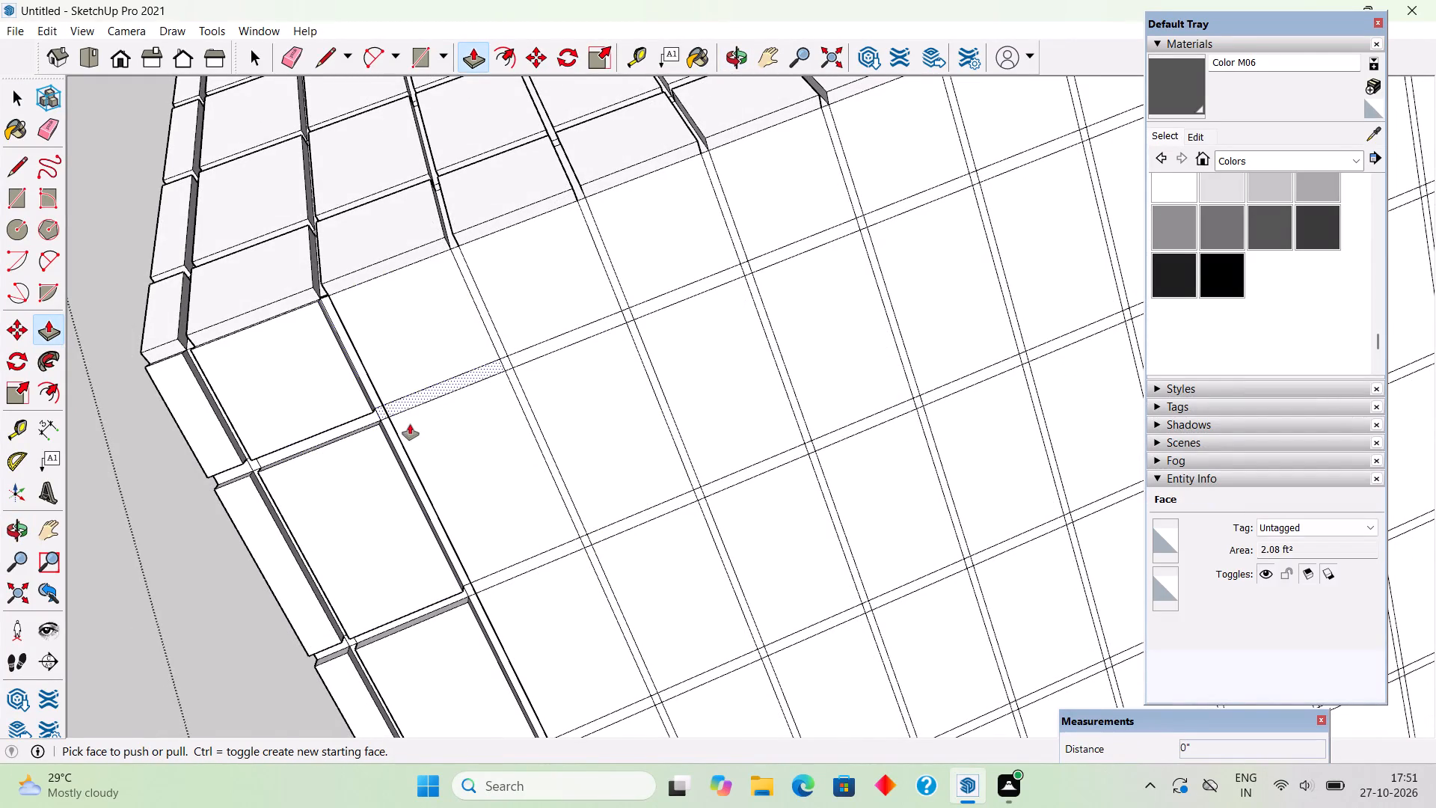
Examine the edges and panel faces bordering the raised first full-width column for the boundary of its gap strip.
{"action": "scroll", "coordinate": [414, 434], "scroll_direction": "up", "scroll_amount": 2, "text": "ctrl"}
{"action": "key", "text": "space"}
{"action": "scroll", "coordinate": [353, 284], "scroll_direction": "down", "scroll_amount": 4}
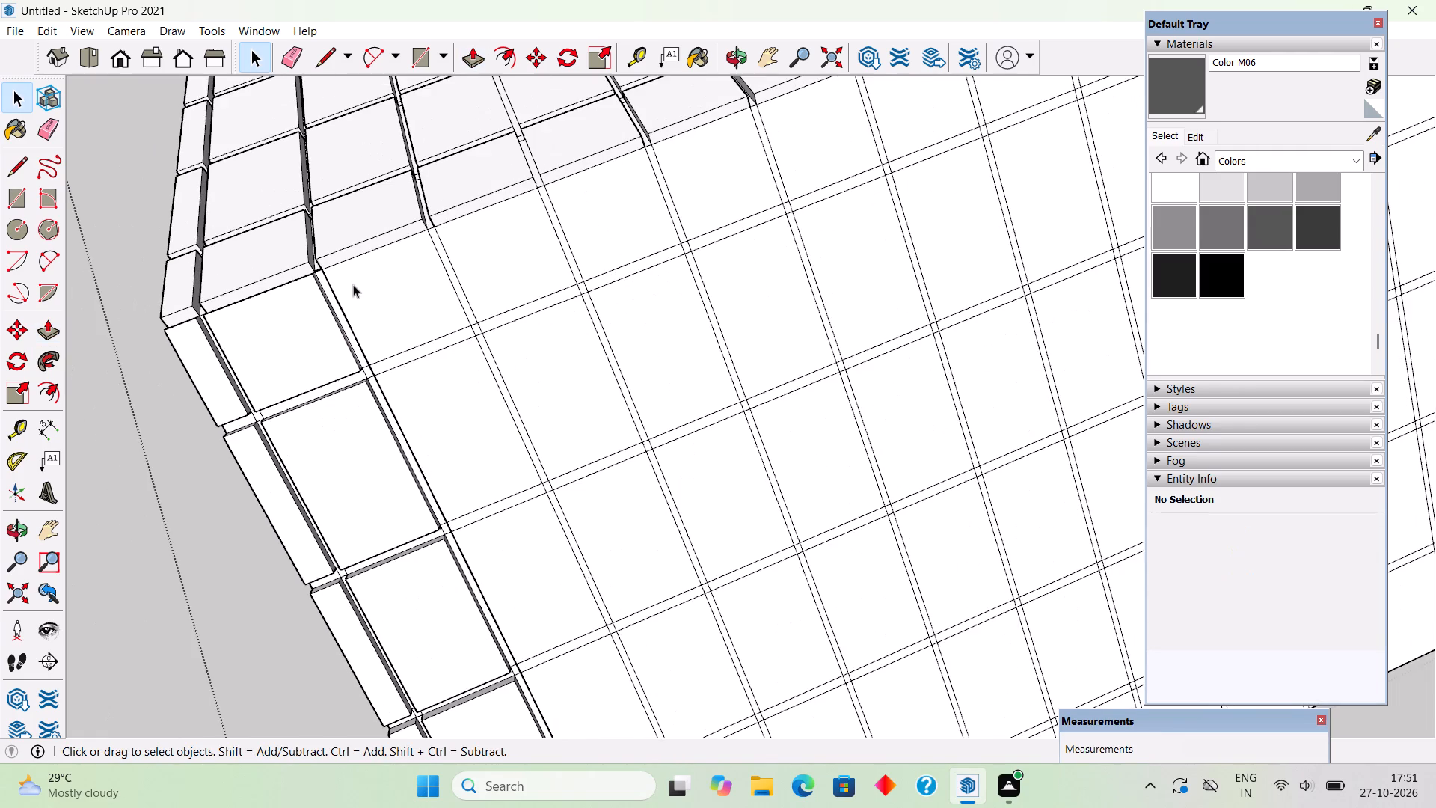
{"action": "scroll", "coordinate": [410, 323], "scroll_direction": "down", "scroll_amount": 8}
{"action": "scroll", "coordinate": [481, 521], "scroll_direction": "up", "scroll_amount": 6}
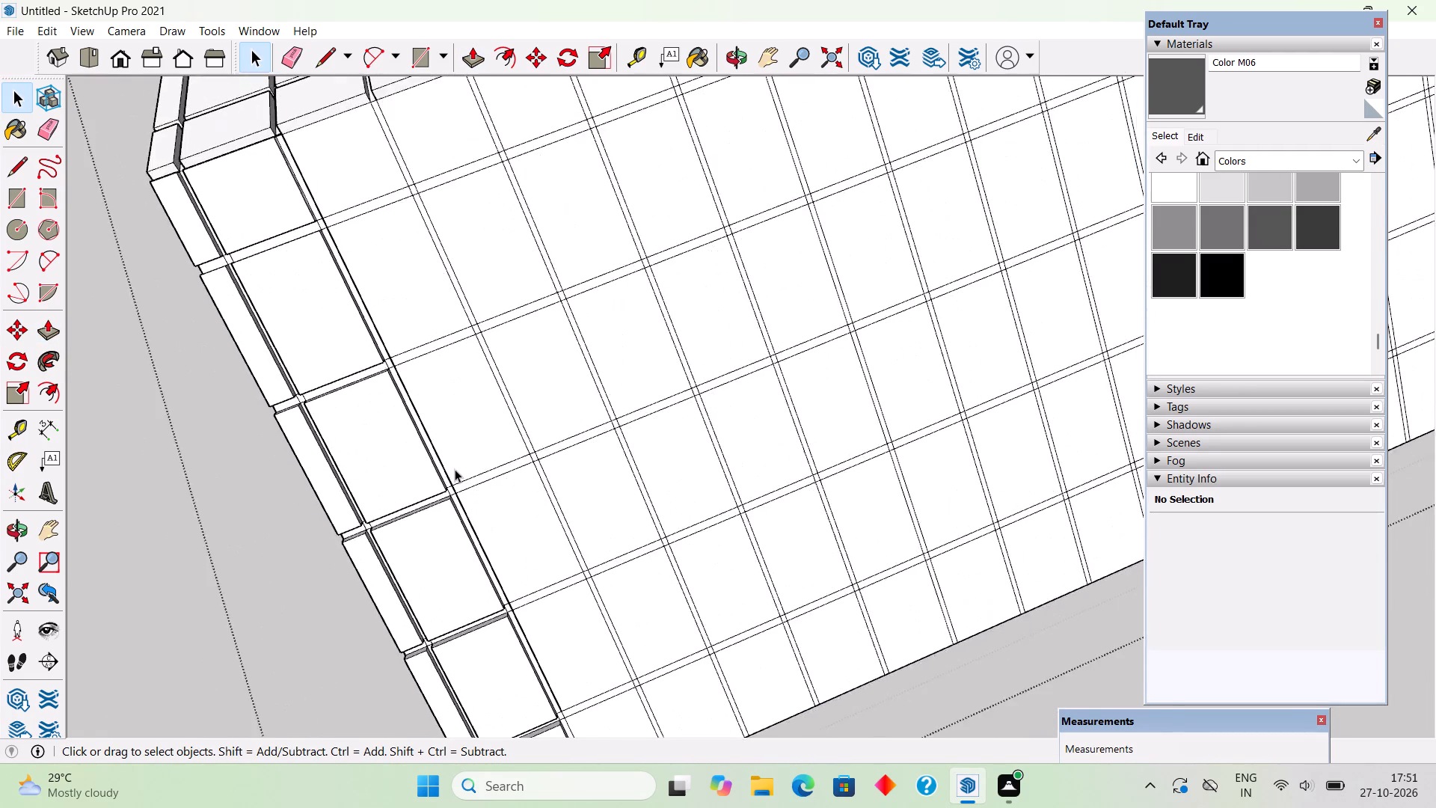
{"action": "scroll", "coordinate": [455, 469], "scroll_direction": "up", "scroll_amount": 3}
{"action": "left_click", "coordinate": [435, 463]}
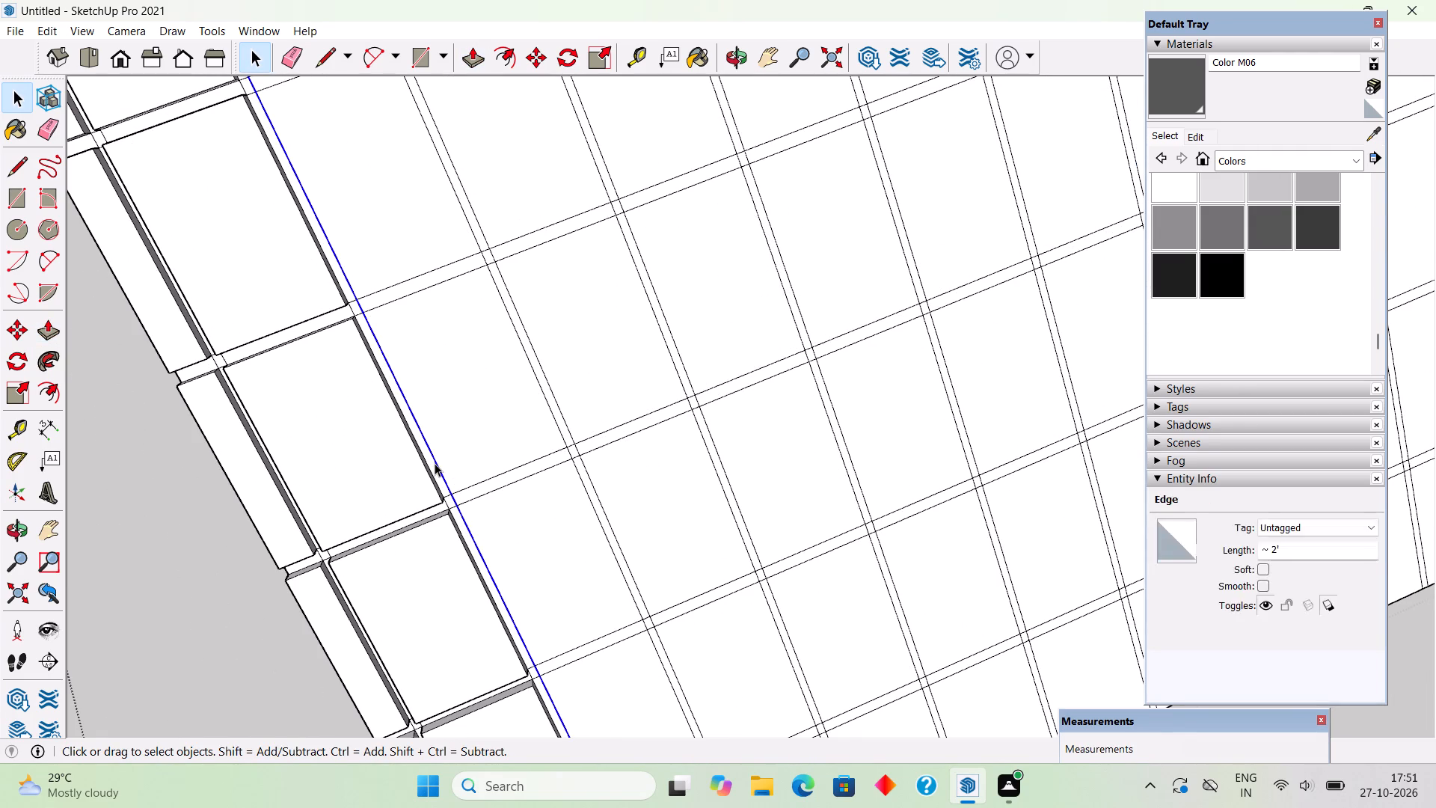
{"action": "key", "text": "p"}
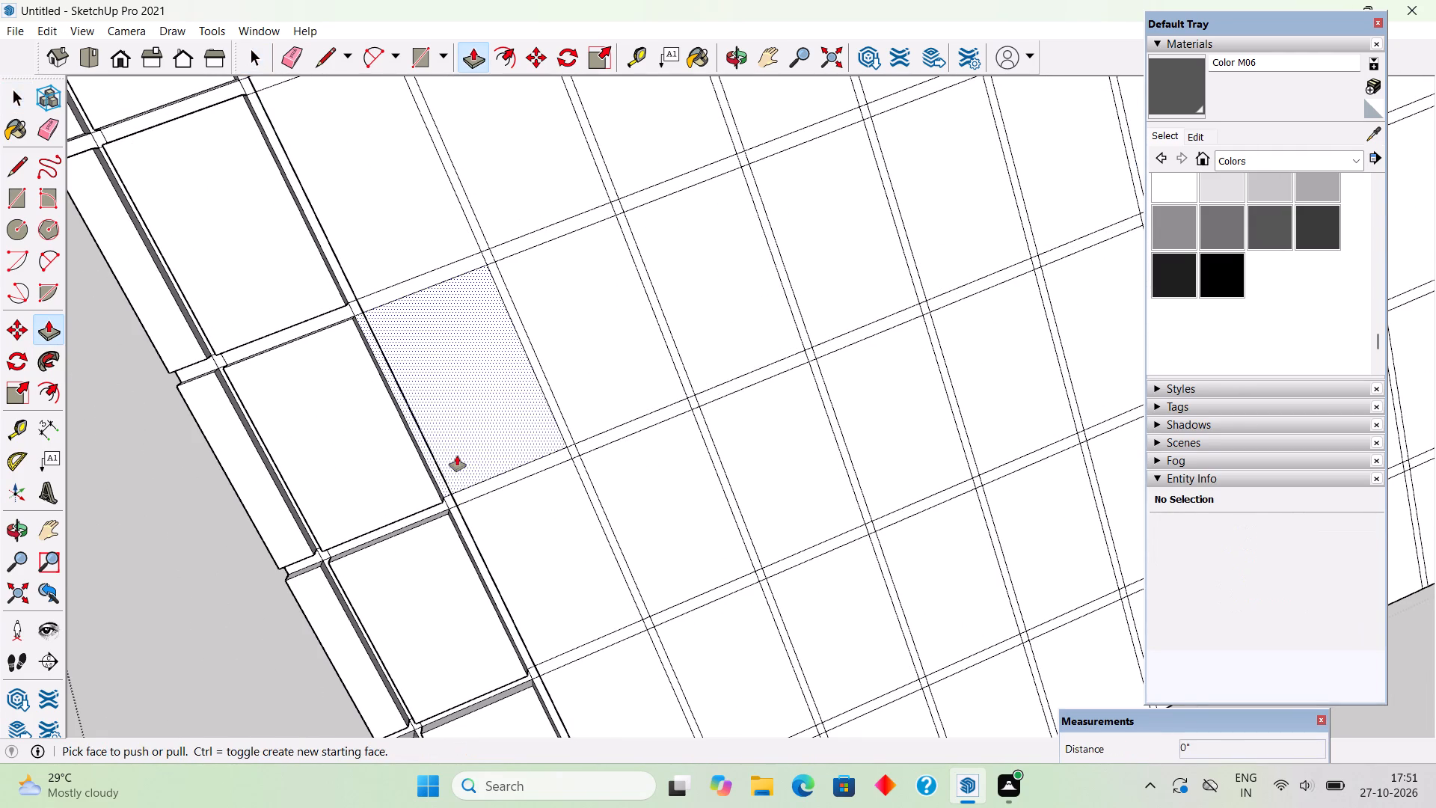
{"action": "key", "text": "space"}
{"action": "scroll", "coordinate": [433, 471], "scroll_direction": "up", "scroll_amount": 4}
{"action": "middle_click_drag", "start_coordinate": [511, 447], "coordinate": [567, 405]}
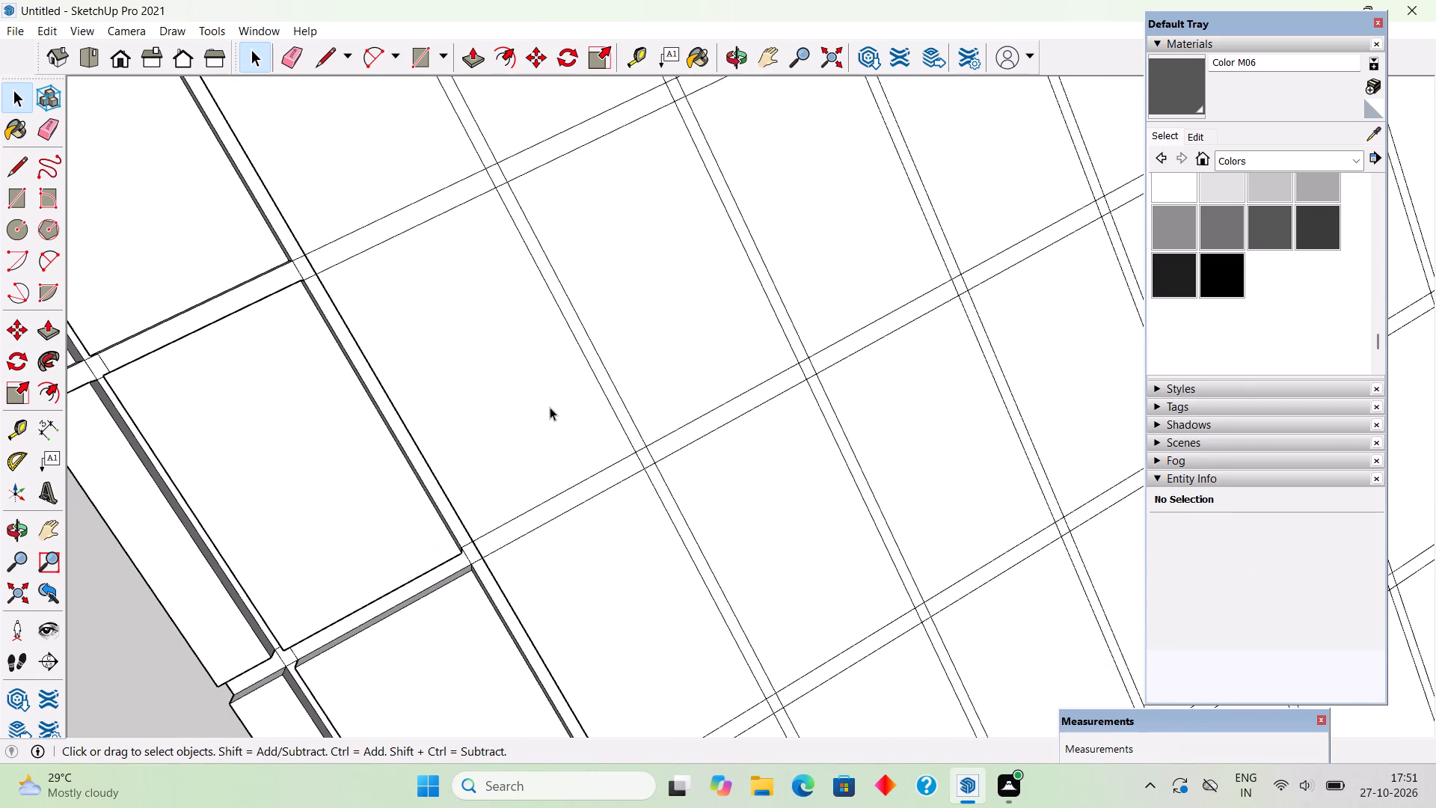
{"action": "left_click", "coordinate": [550, 407]}
Draw a line about 13' 3" long from ridge to eave, separating the first full-width column's gap strip from the second column.
{"action": "middle_click_drag", "start_coordinate": [521, 475], "coordinate": [865, 518]}
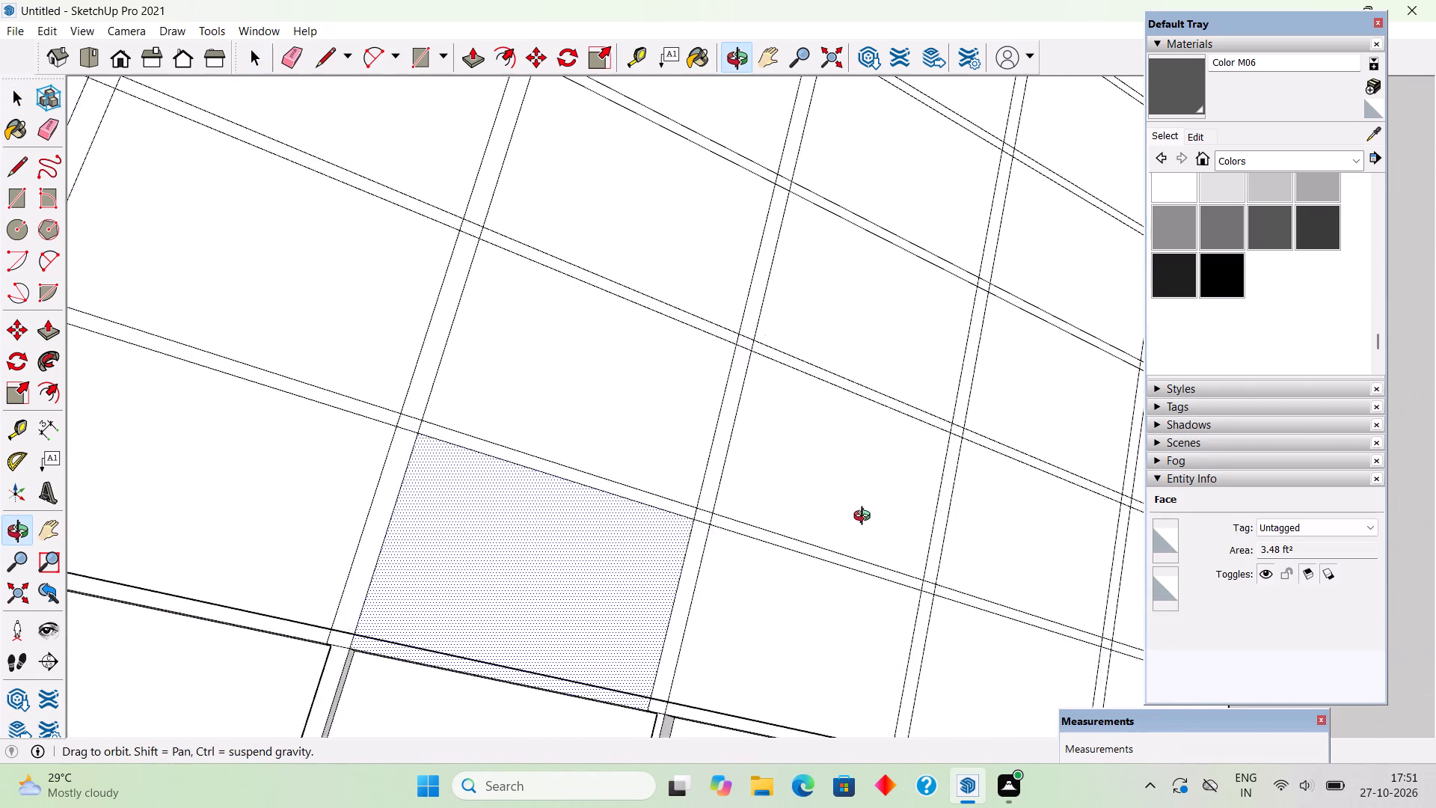
{"action": "middle_click_drag", "start_coordinate": [865, 518], "coordinate": [866, 517]}
{"action": "scroll", "coordinate": [866, 517], "scroll_direction": "down", "scroll_amount": 4}
{"action": "scroll", "coordinate": [314, 552], "scroll_direction": "up", "scroll_amount": 6}
{"action": "scroll", "coordinate": [403, 459], "scroll_direction": "down", "scroll_amount": 5}
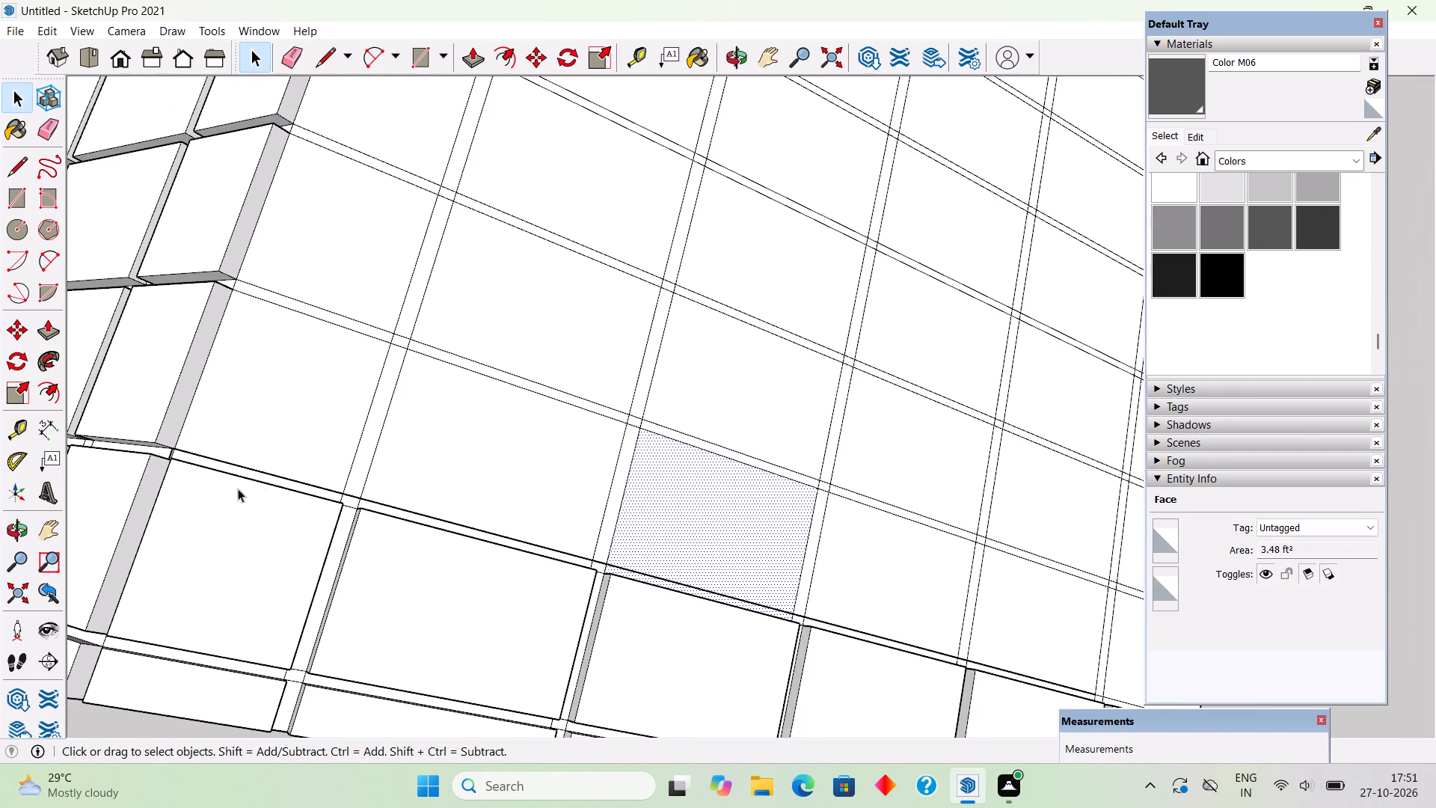
{"action": "scroll", "coordinate": [217, 482], "scroll_direction": "up", "scroll_amount": 10}
{"action": "key", "text": "l"}
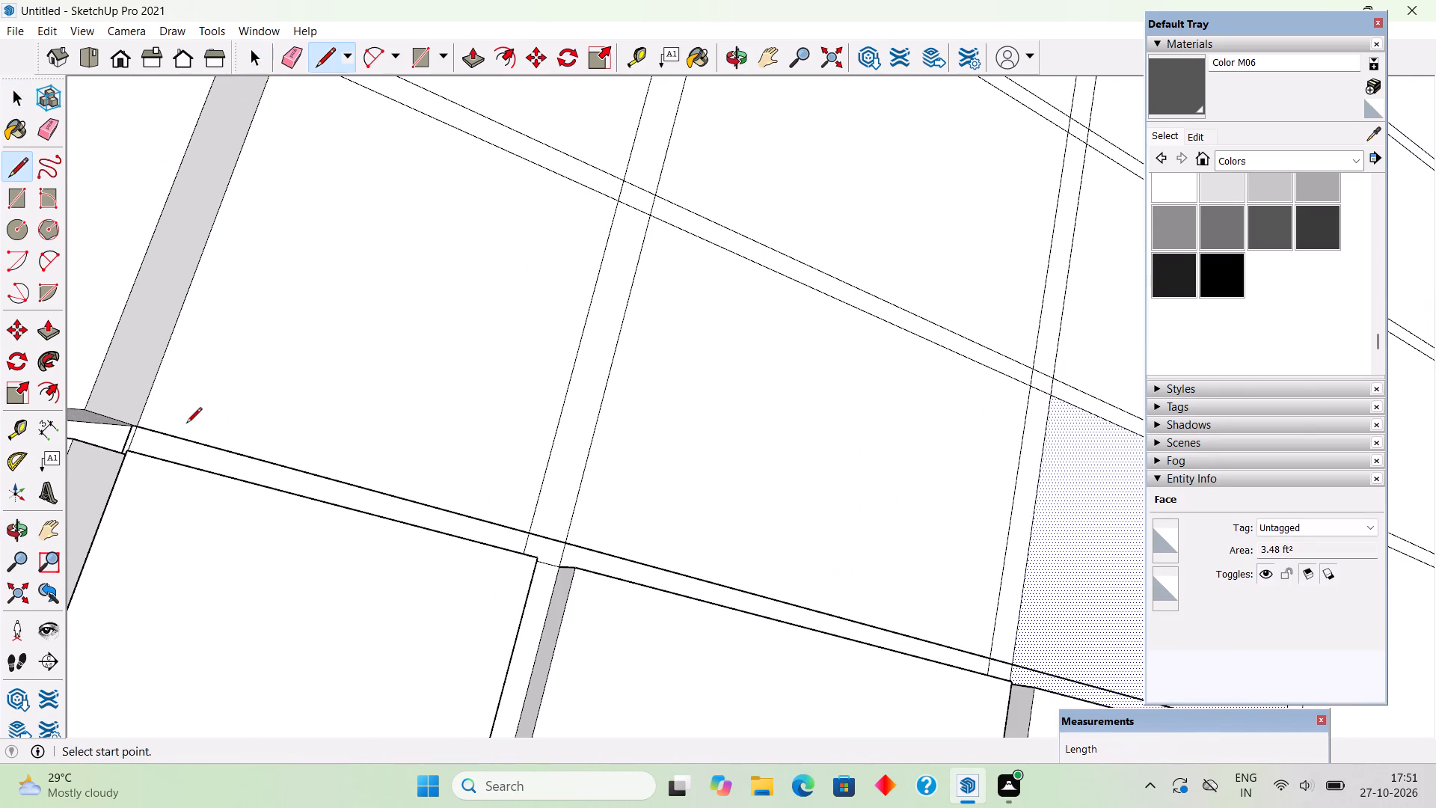
{"action": "left_click", "coordinate": [142, 428]}
{"action": "scroll", "coordinate": [155, 428], "scroll_direction": "down", "scroll_amount": 8}
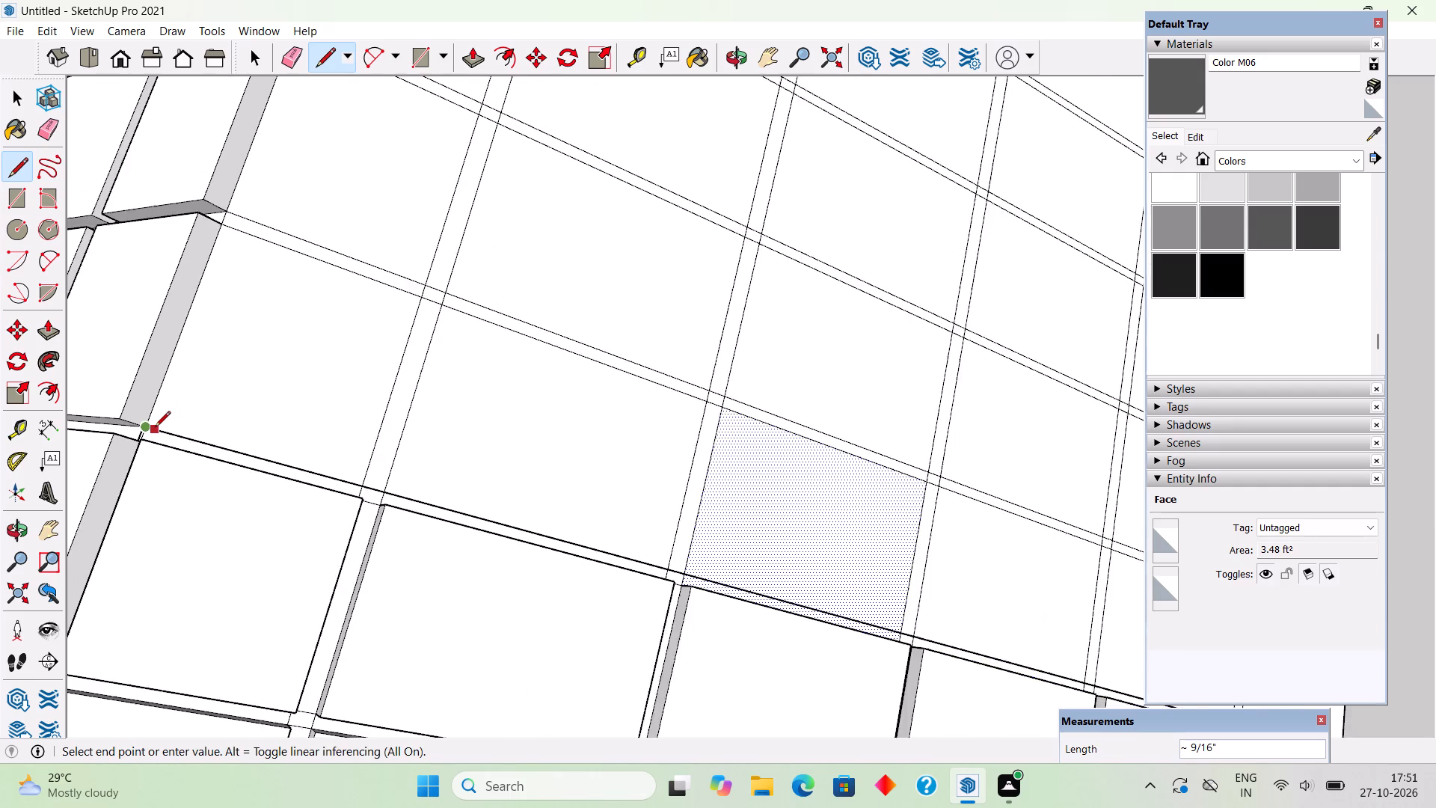
{"action": "scroll", "coordinate": [155, 428], "scroll_direction": "down", "scroll_amount": 12}
{"action": "middle_click_drag", "start_coordinate": [870, 628], "coordinate": [426, 668]}
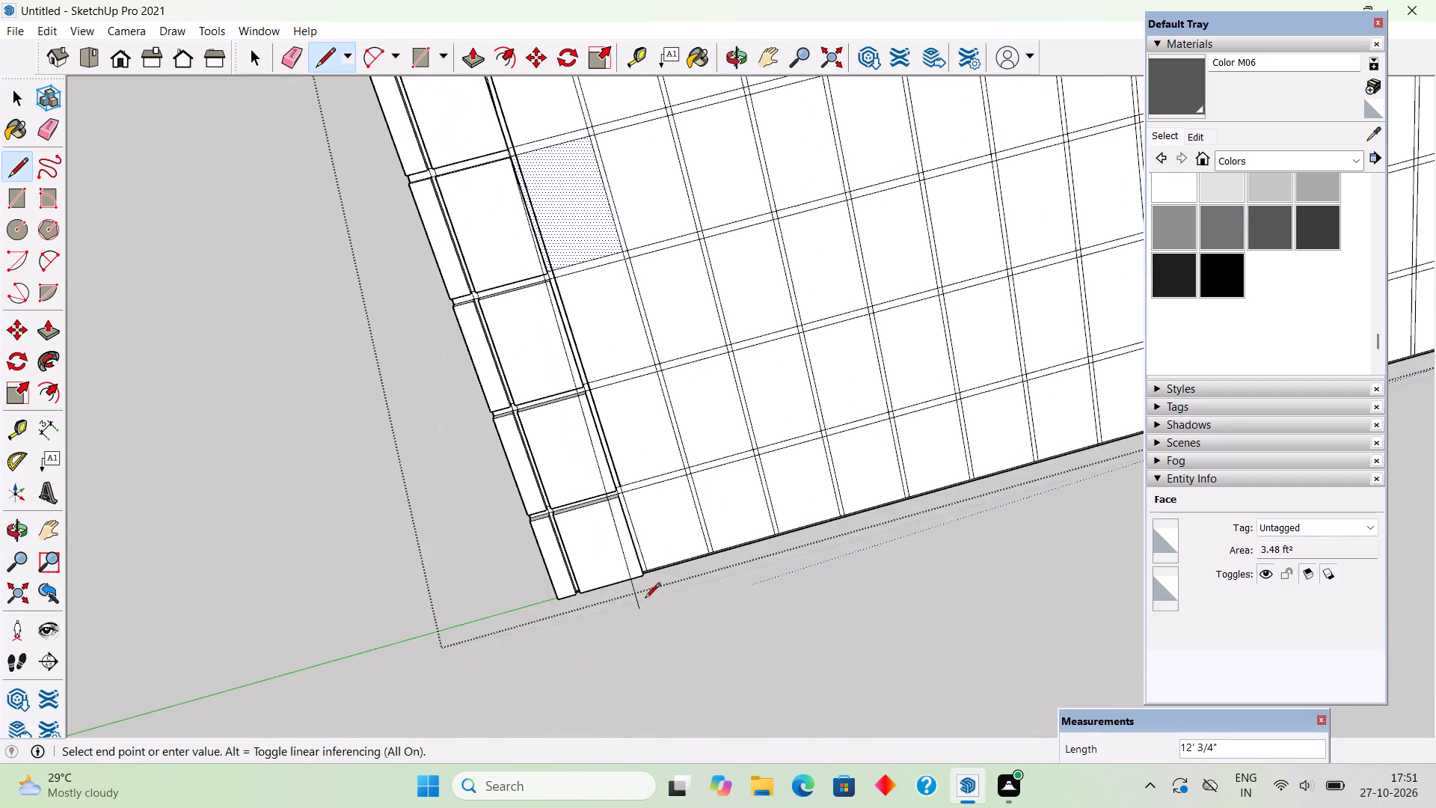
{"action": "scroll", "coordinate": [639, 566], "scroll_direction": "up", "scroll_amount": 15}
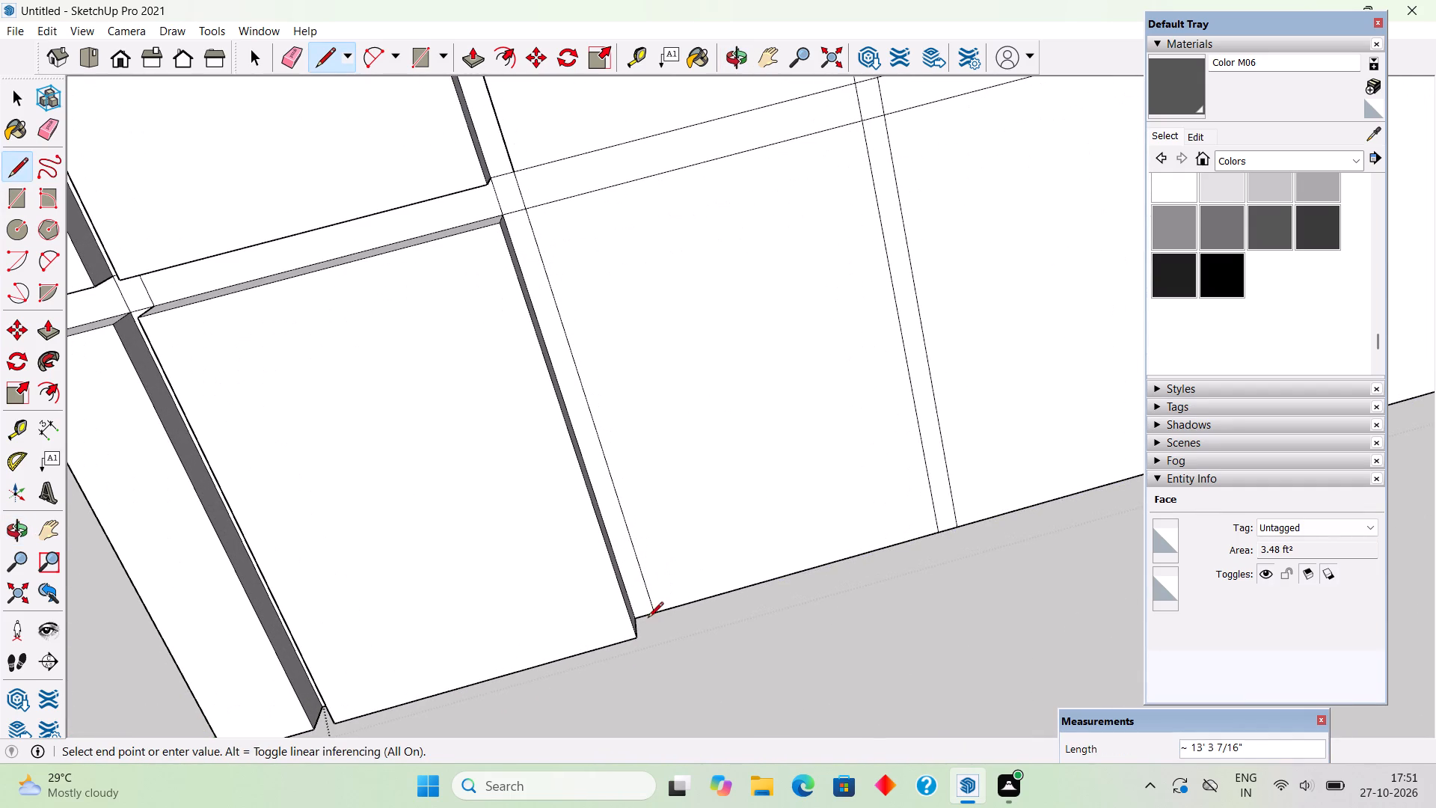
{"action": "left_click", "coordinate": [653, 612]}
Raise all six panels of the second full-width column by 2", from the eave panel up to the ridge panel.
{"action": "key", "text": "space"}
{"action": "left_click", "coordinate": [694, 517]}
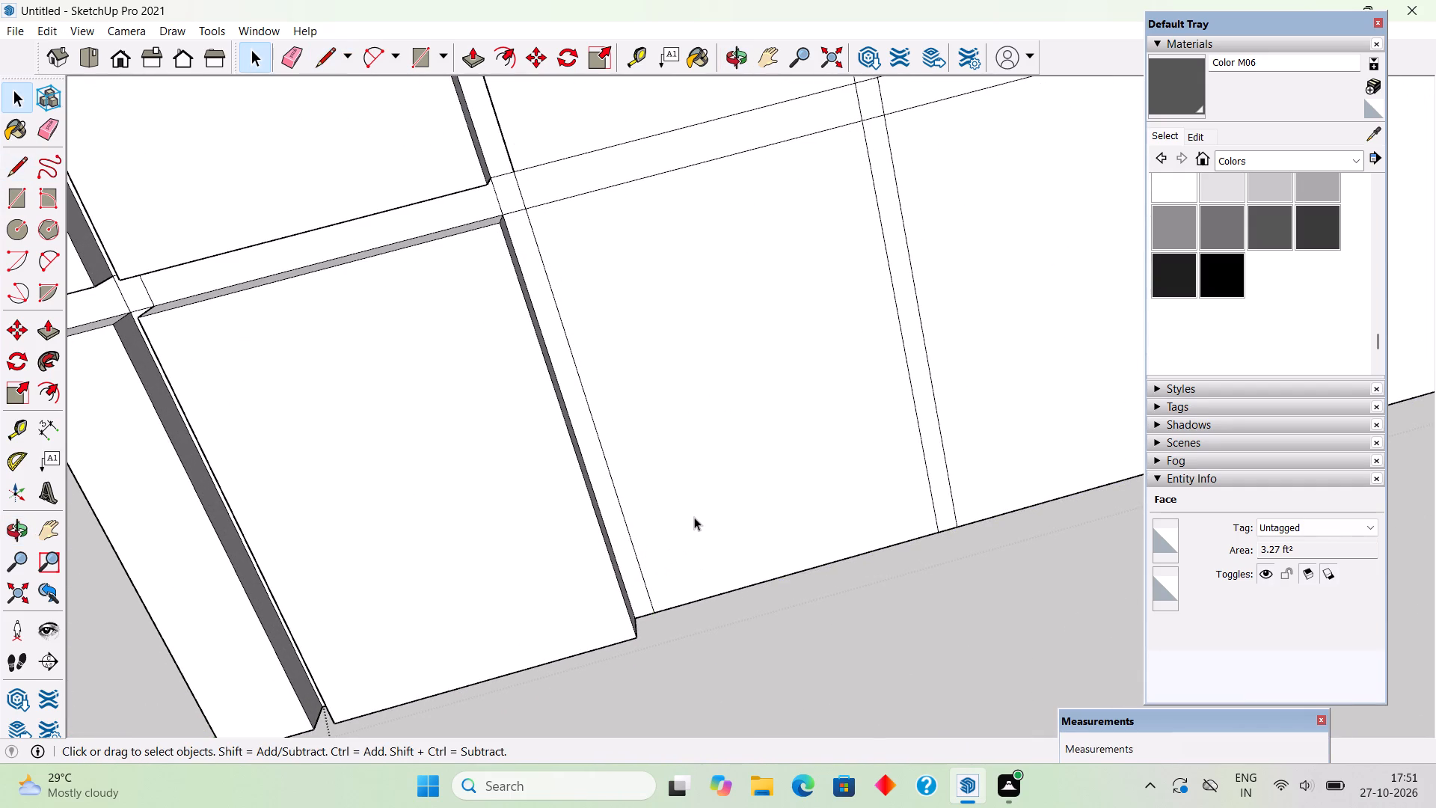
{"action": "key", "text": "p"}
{"action": "double_click", "coordinate": [693, 517]}
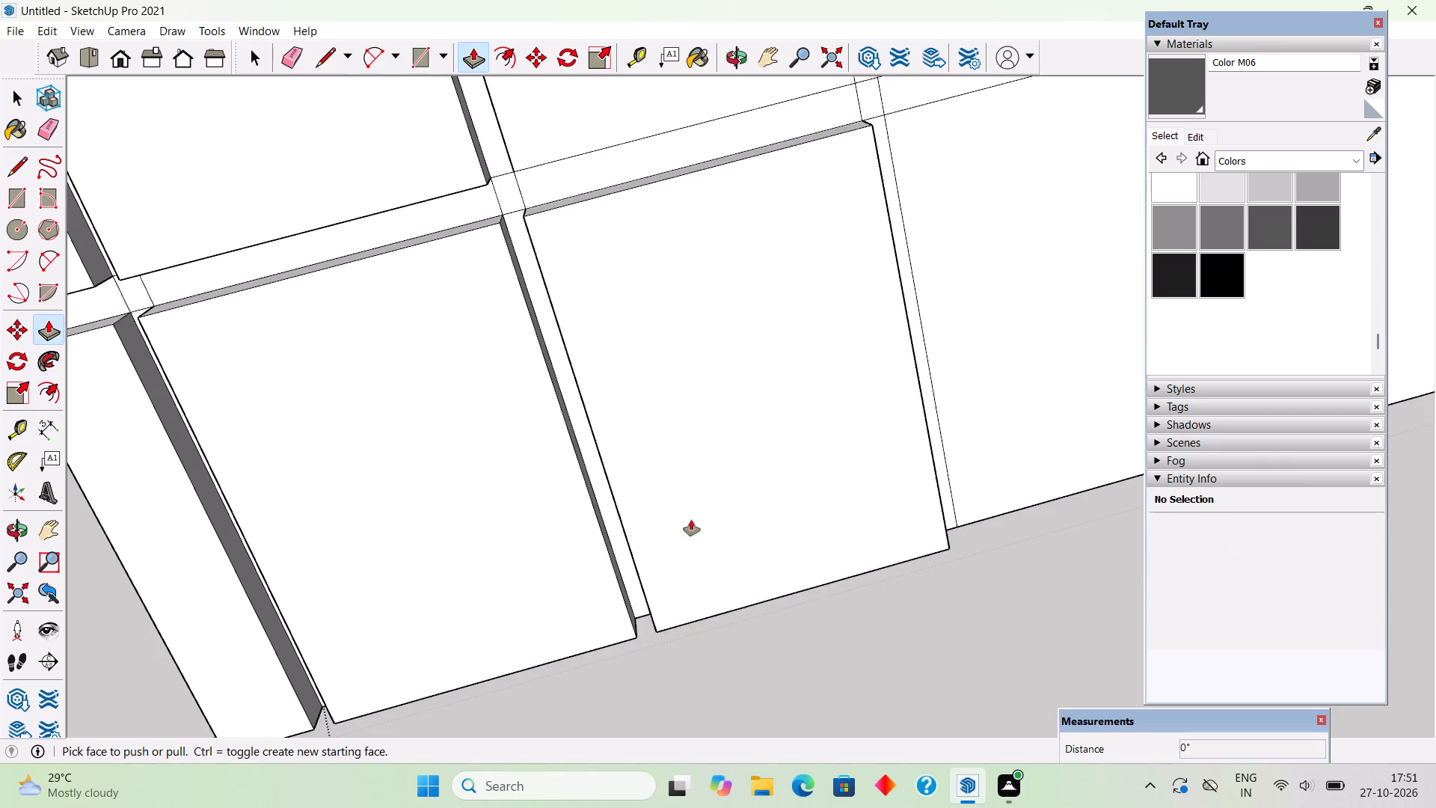
{"action": "middle_click_drag", "start_coordinate": [696, 539], "coordinate": [862, 658]}
{"action": "double_click", "coordinate": [557, 167]}
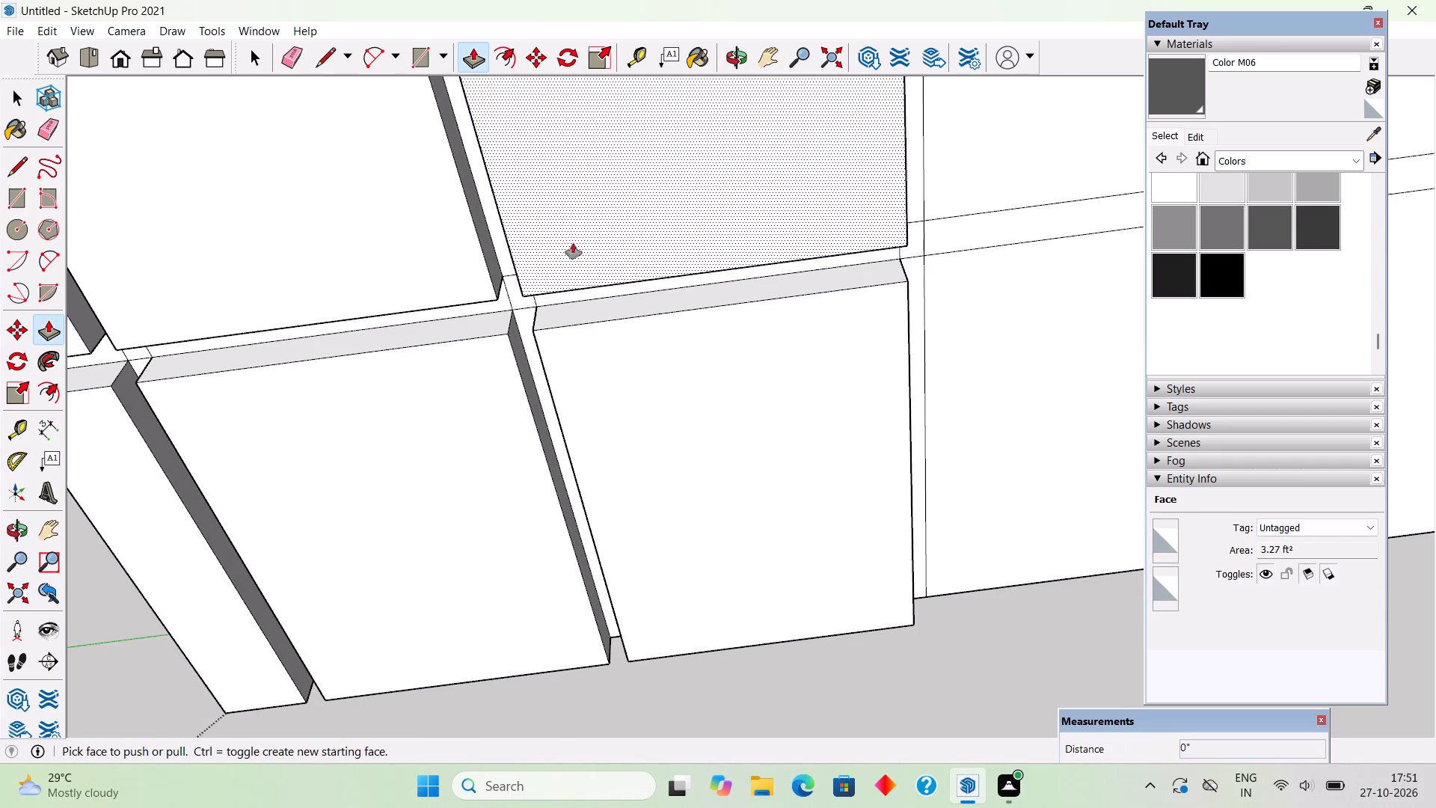
{"action": "scroll", "coordinate": [641, 525], "scroll_direction": "down", "scroll_amount": 11}
{"action": "scroll", "coordinate": [659, 587], "scroll_direction": "down", "scroll_amount": 5}
{"action": "double_click", "coordinate": [625, 384]}
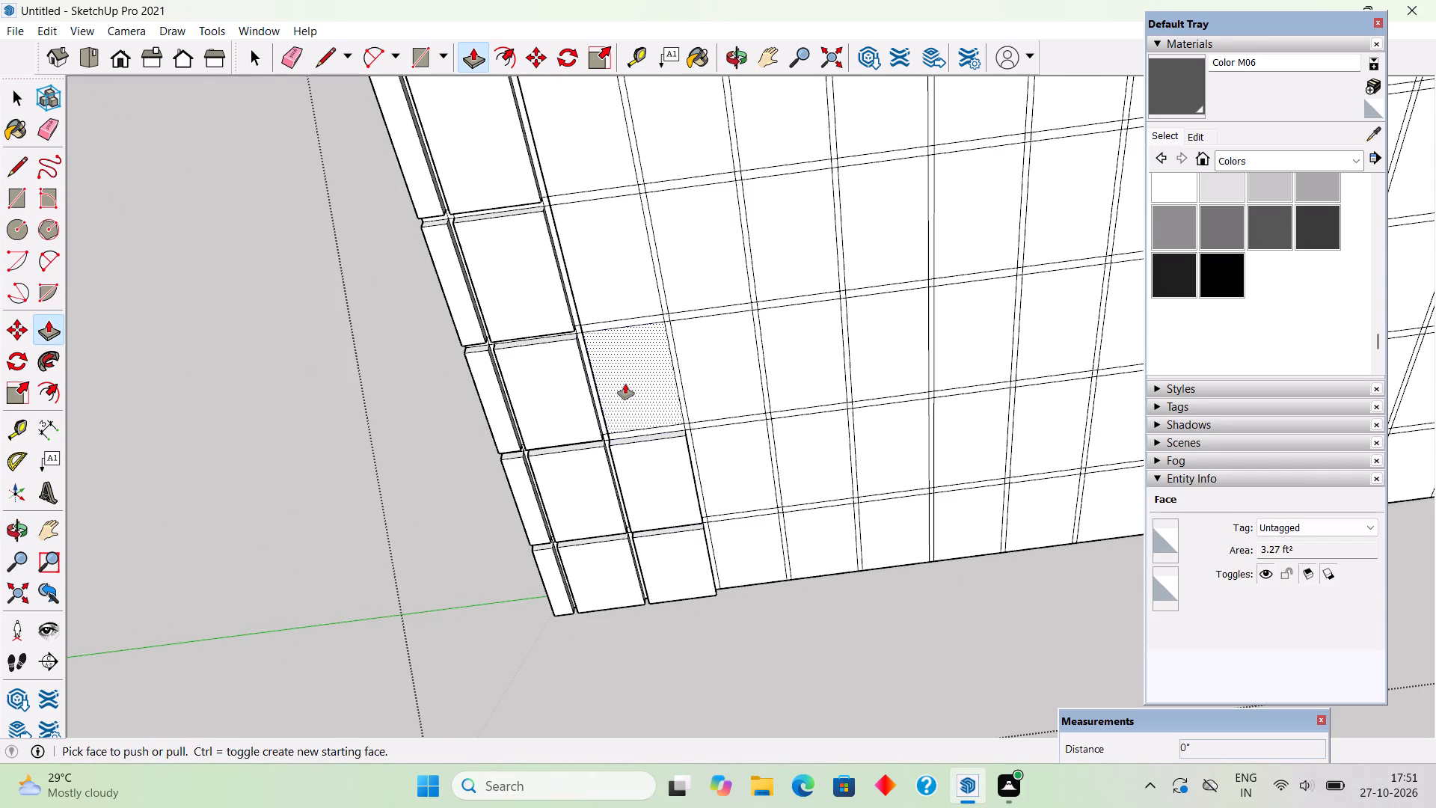
{"action": "double_click", "coordinate": [601, 281]}
{"action": "double_click", "coordinate": [570, 153]}
{"action": "scroll", "coordinate": [664, 433], "scroll_direction": "down", "scroll_amount": 5}
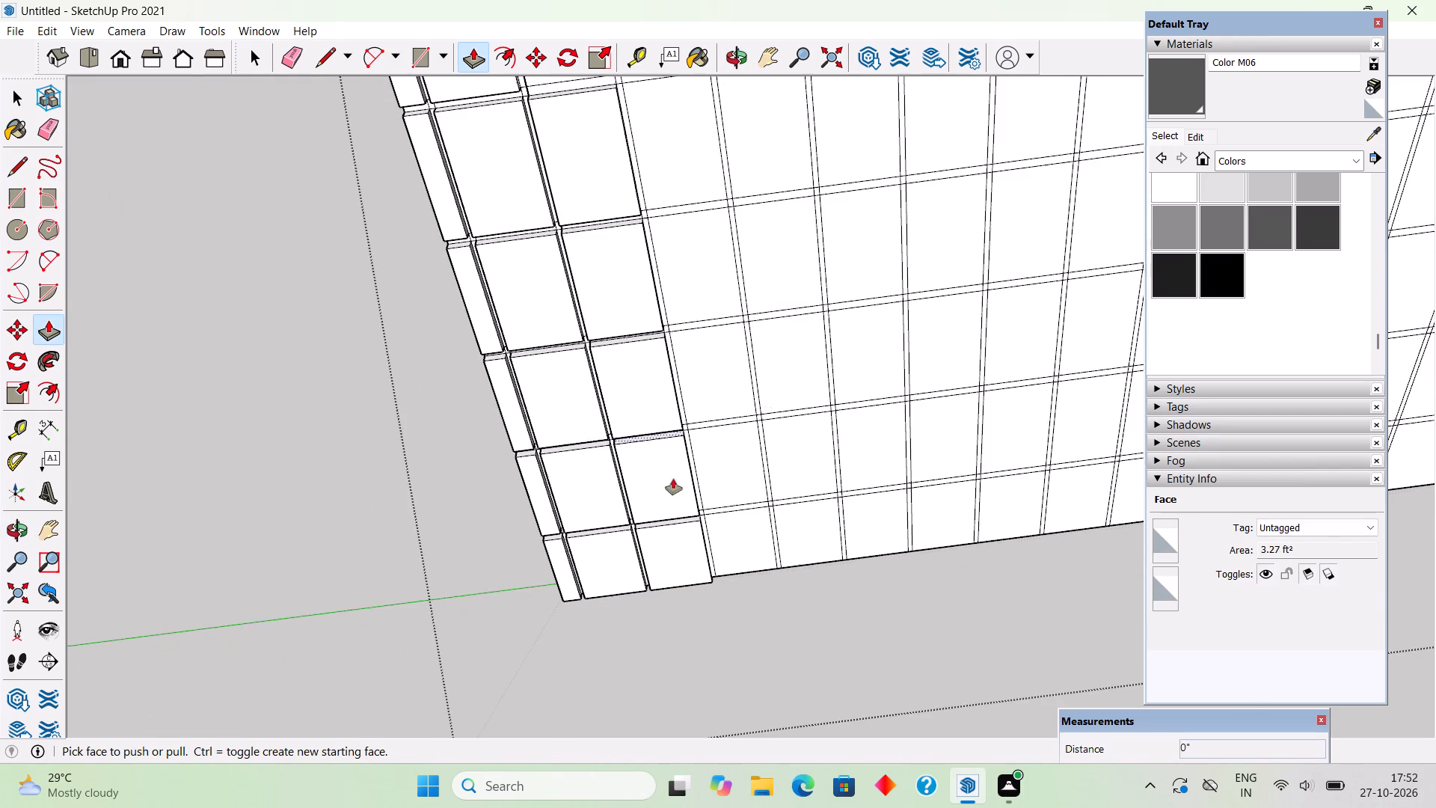
{"action": "scroll", "coordinate": [673, 479], "scroll_direction": "down", "scroll_amount": 4}
{"action": "scroll", "coordinate": [627, 257], "scroll_direction": "up", "scroll_amount": 2}
{"action": "double_click", "coordinate": [625, 250]}
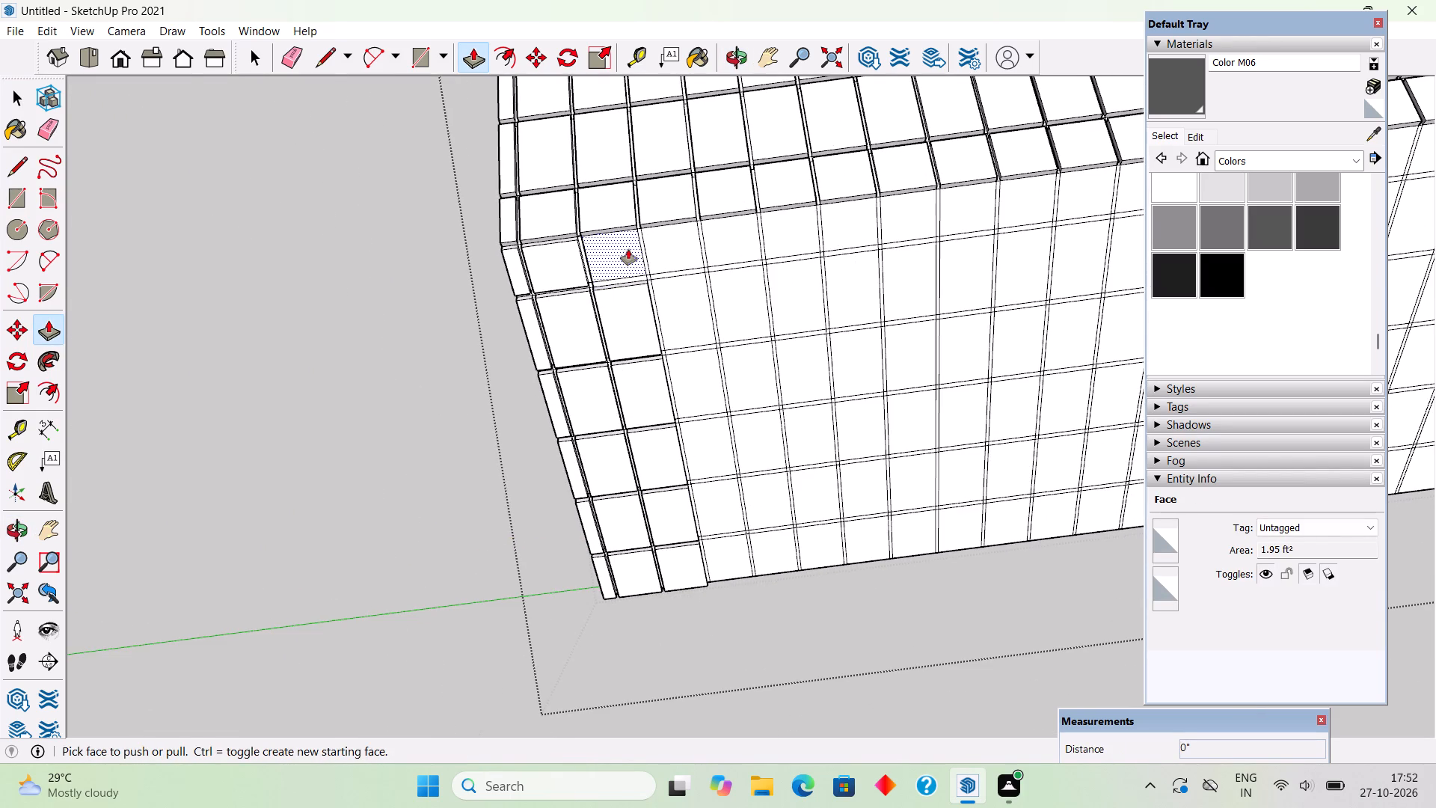
Raise the ridge, second-row and third-row panels of the third and fourth full-width columns by 2".
{"action": "double_click", "coordinate": [673, 255]}
{"action": "double_click", "coordinate": [688, 304]}
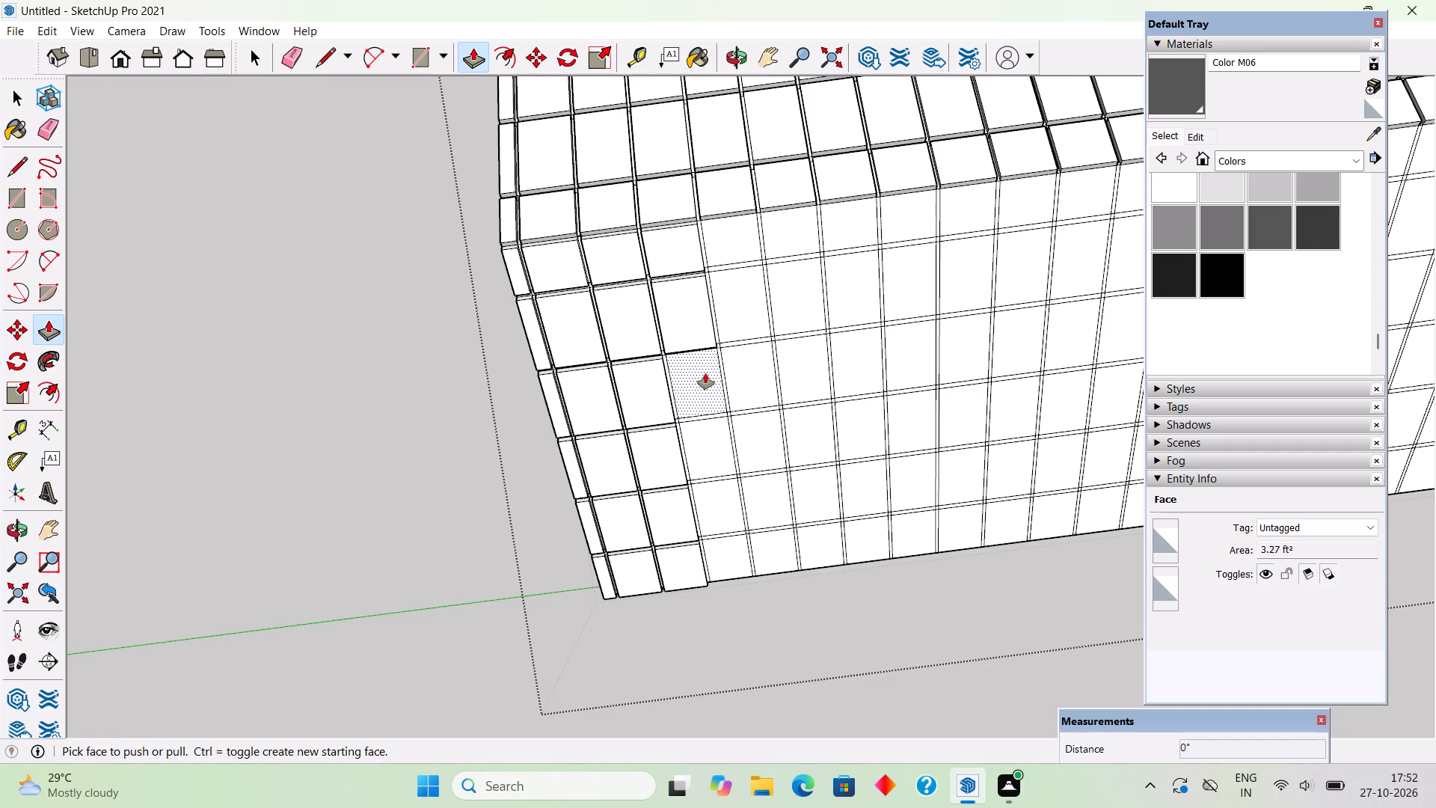
{"action": "double_click", "coordinate": [705, 373]}
{"action": "middle_click_drag", "start_coordinate": [702, 377], "coordinate": [816, 237]}
{"action": "scroll", "coordinate": [817, 237], "scroll_direction": "down", "scroll_amount": 4}
{"action": "middle_click_drag", "start_coordinate": [739, 483], "coordinate": [1010, 165]}
{"action": "middle_click_drag", "start_coordinate": [820, 426], "coordinate": [1079, 455]}
{"action": "scroll", "coordinate": [785, 277], "scroll_direction": "up", "scroll_amount": 3}
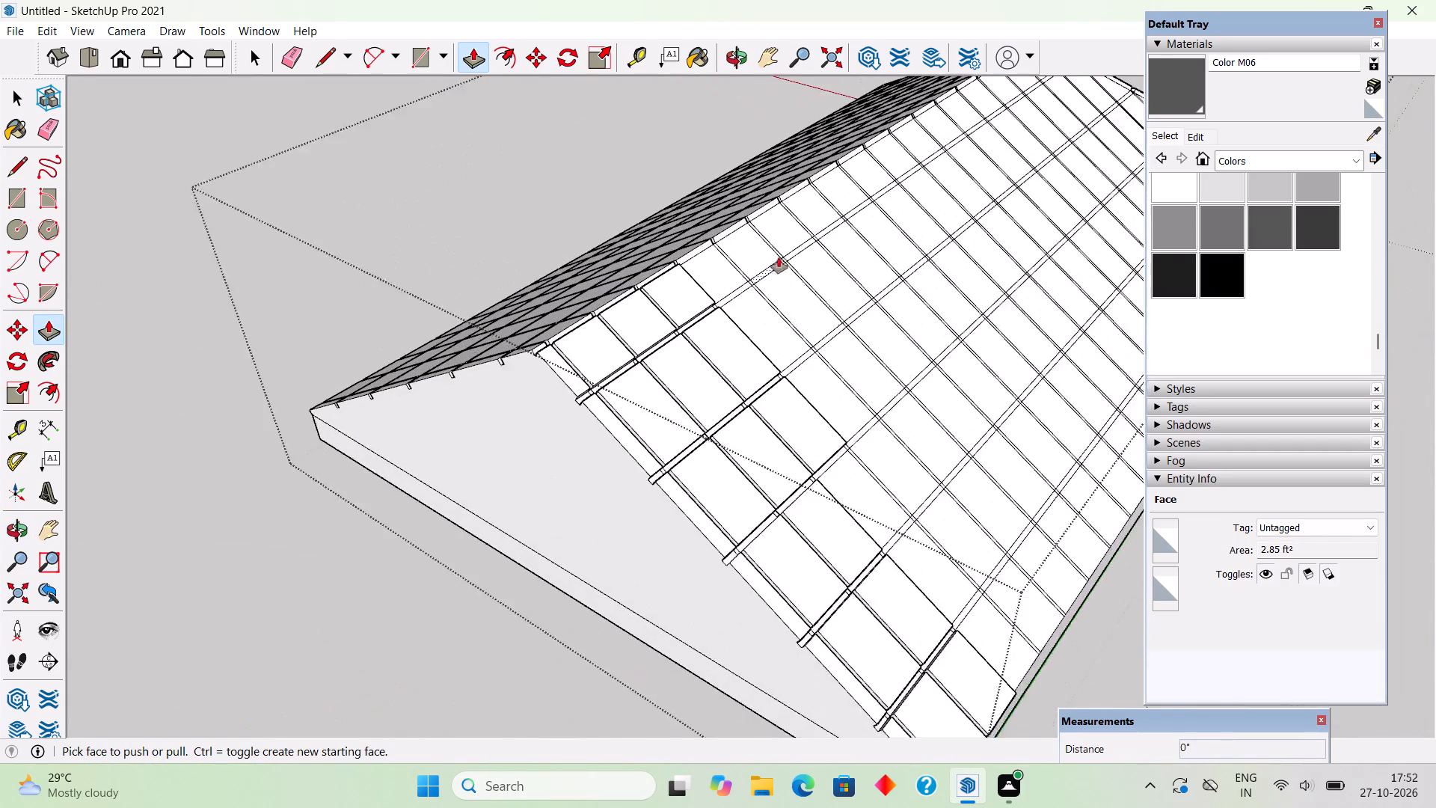
{"action": "scroll", "coordinate": [779, 257], "scroll_direction": "up", "scroll_amount": 6}
{"action": "double_click", "coordinate": [693, 289]}
{"action": "double_click", "coordinate": [731, 364]}
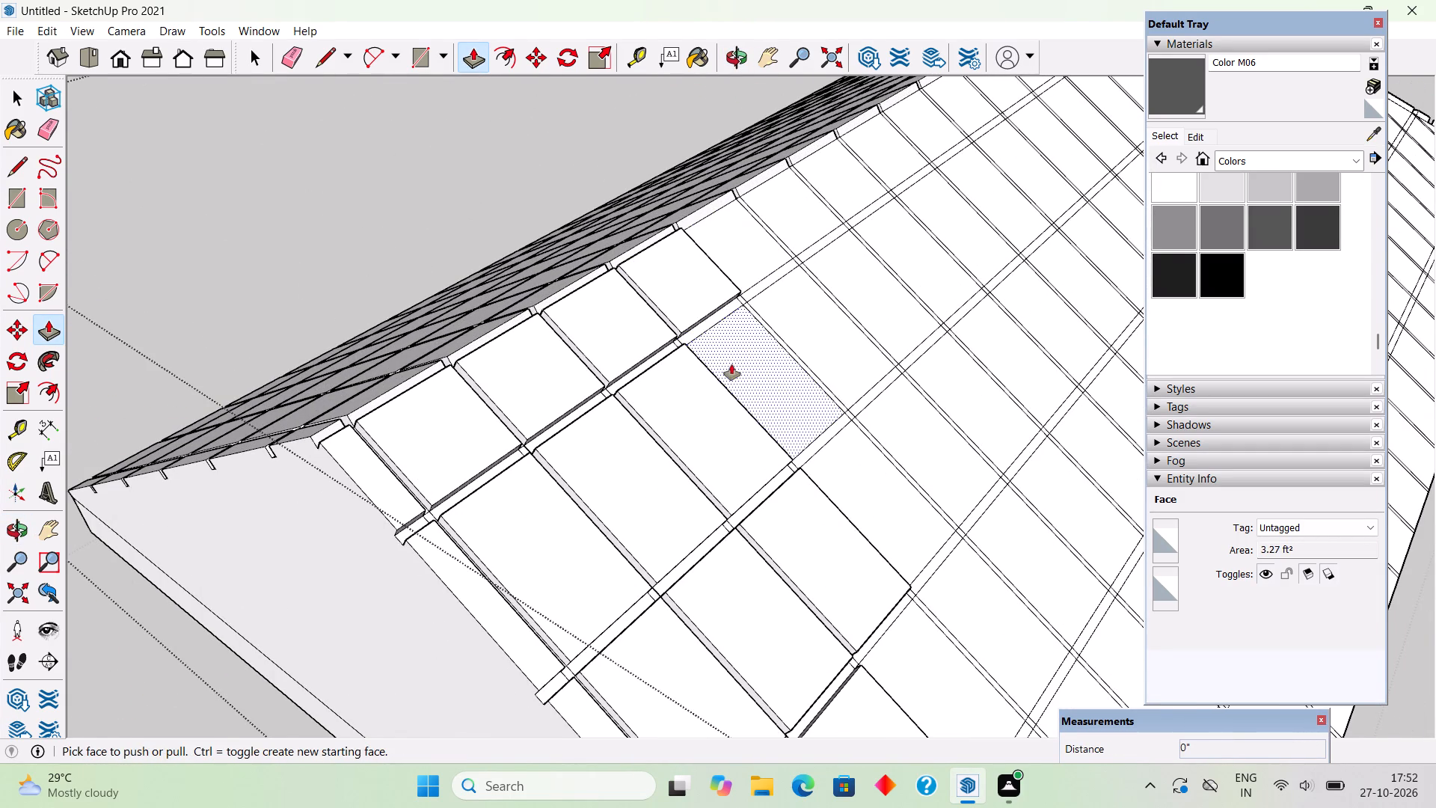
{"action": "double_click", "coordinate": [853, 493]}
Raise the ridge, second-row and third-row panels of the fifth and sixth full-width columns by 2".
{"action": "double_click", "coordinate": [912, 438]}
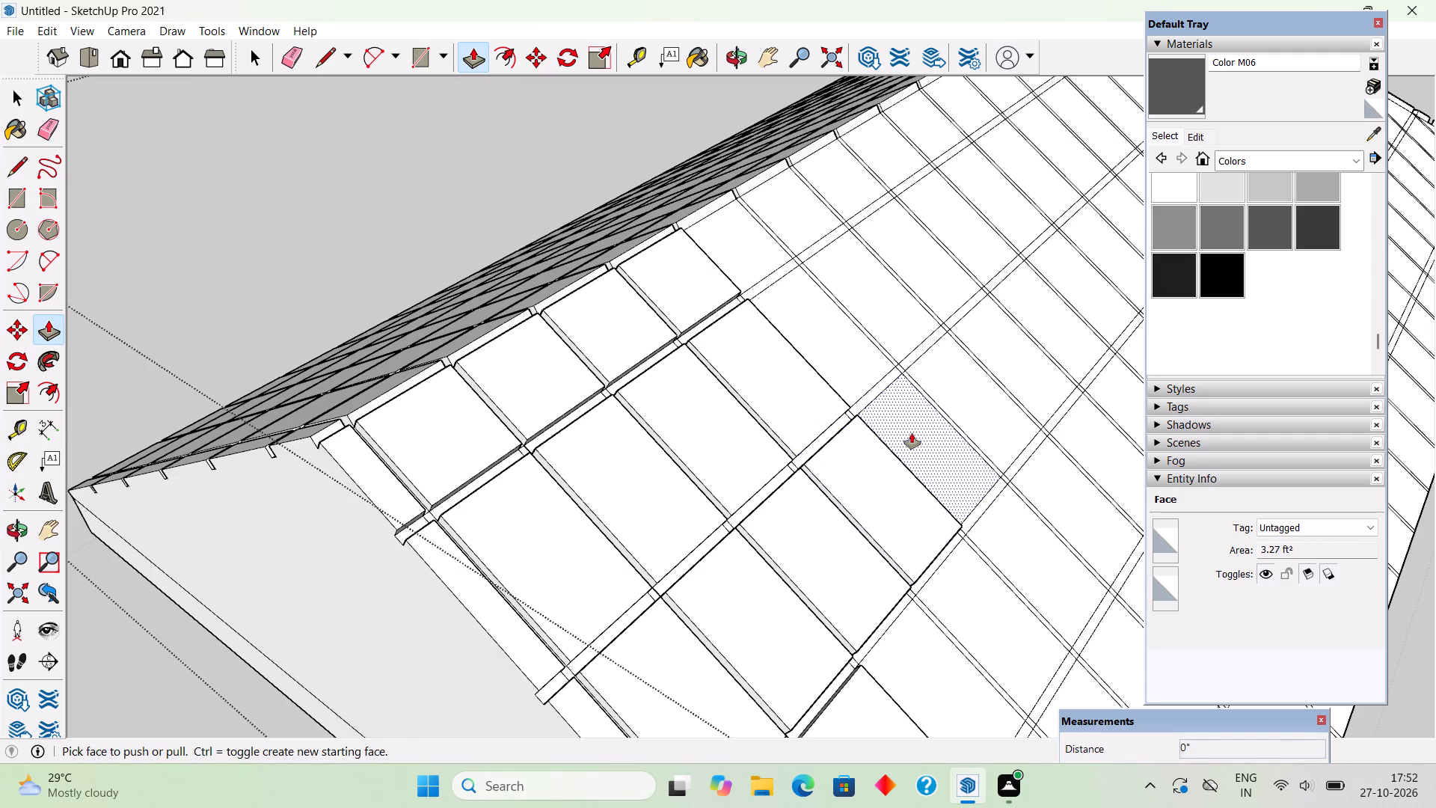
{"action": "double_click", "coordinate": [826, 346]}
{"action": "double_click", "coordinate": [760, 262]}
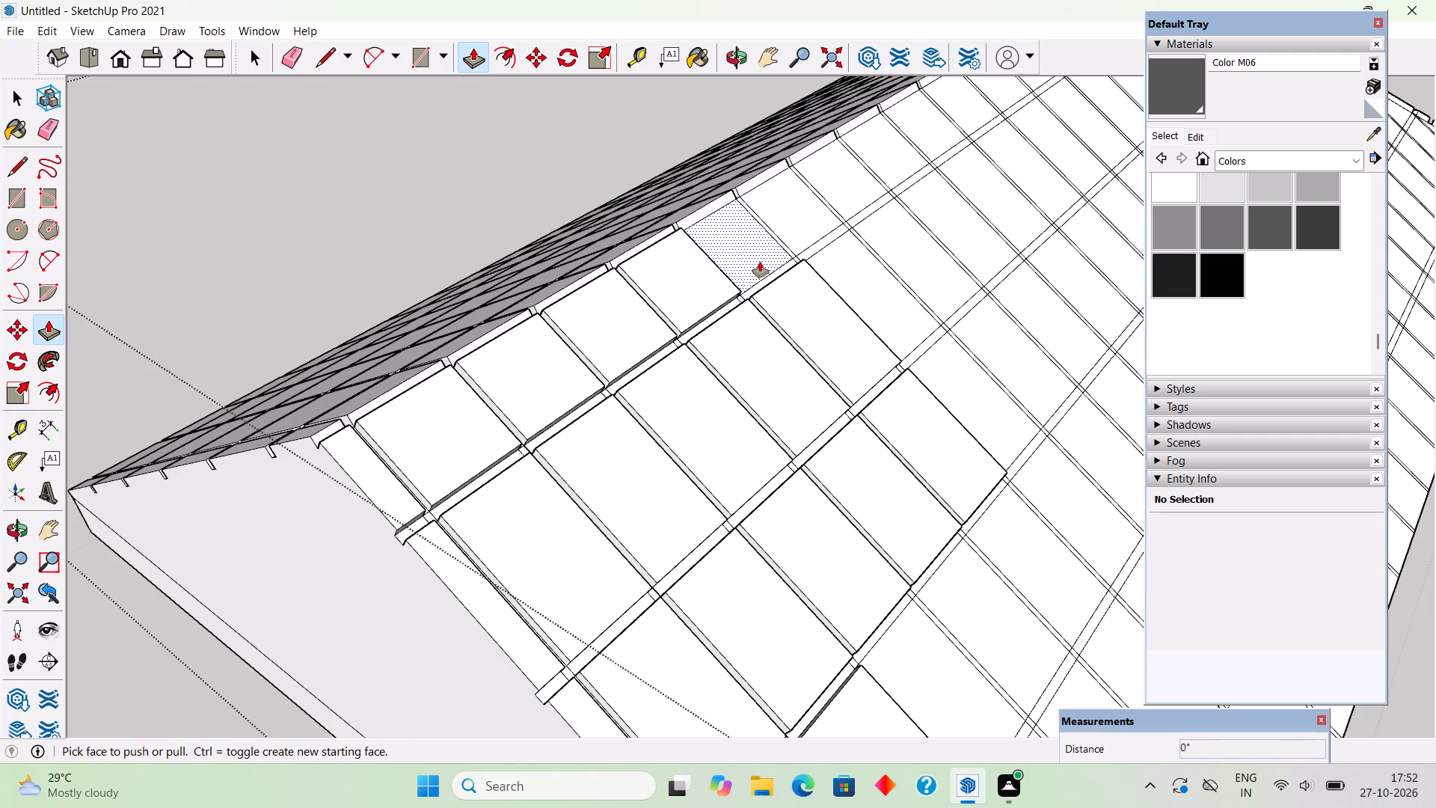
{"action": "double_click", "coordinate": [826, 213]}
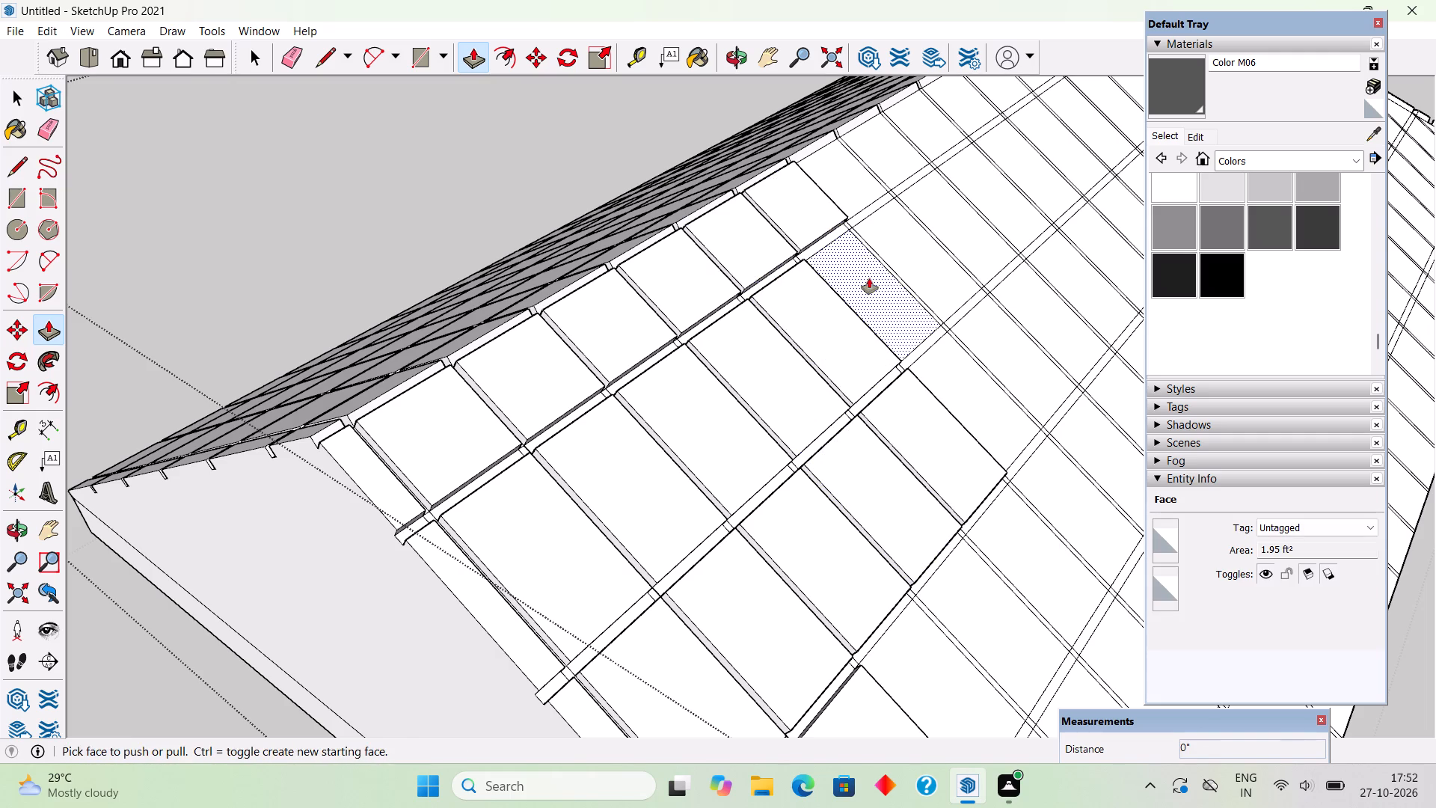
{"action": "double_click", "coordinate": [869, 278]}
{"action": "double_click", "coordinate": [960, 377]}
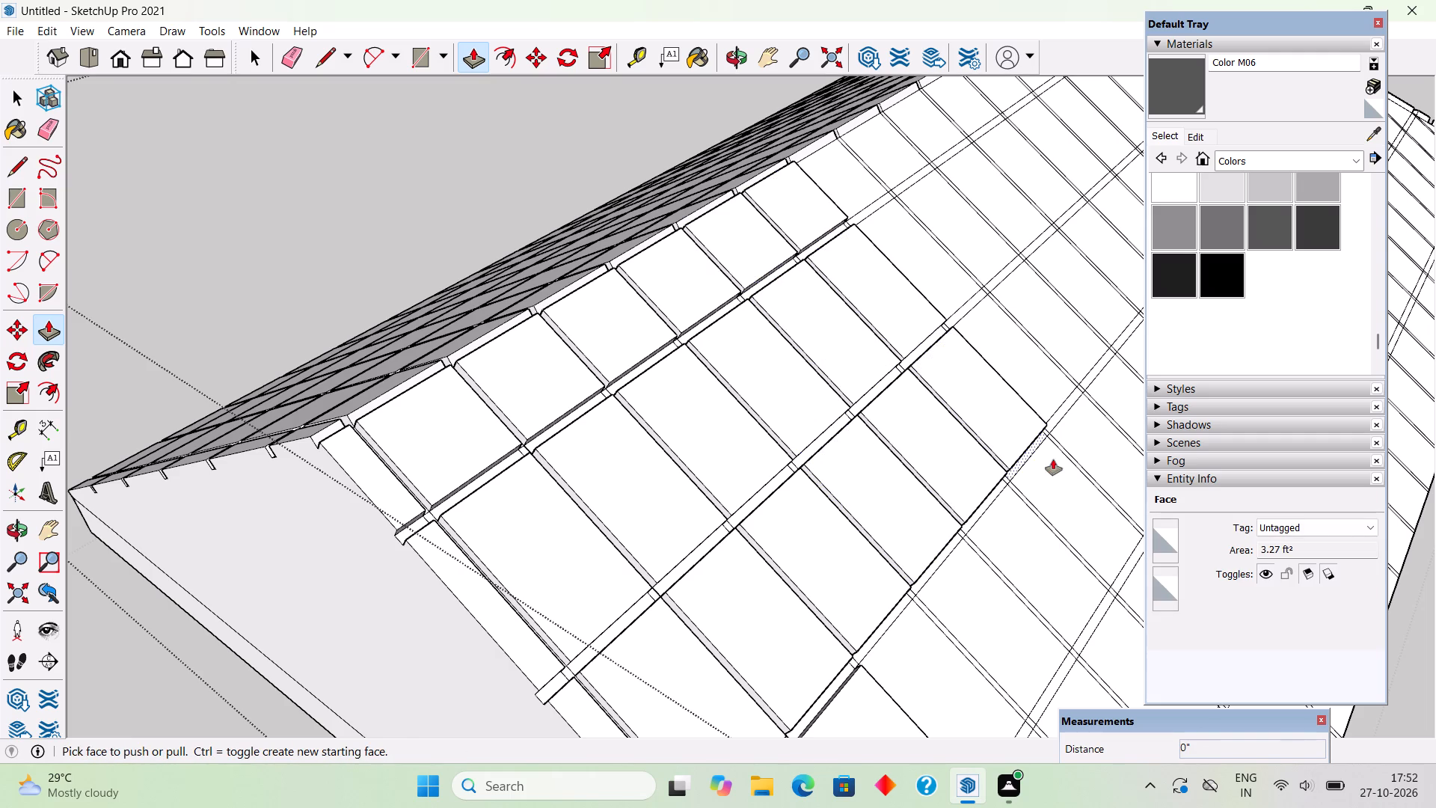
Raise the fourth-row panels of the sixth through third full-width columns by 2".
{"action": "double_click", "coordinate": [1054, 462]}
{"action": "double_click", "coordinate": [1037, 527]}
{"action": "double_click", "coordinate": [969, 609]}
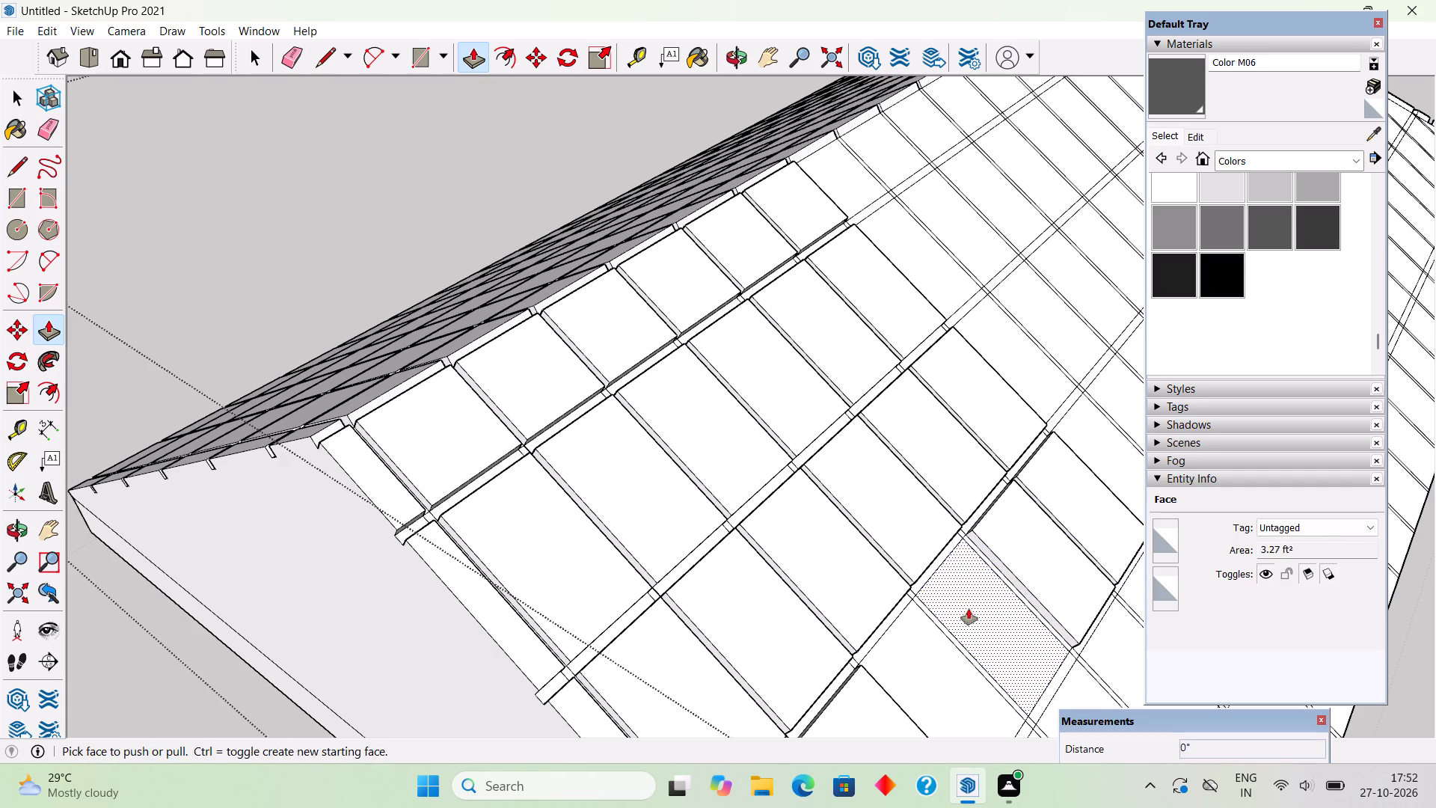
{"action": "double_click", "coordinate": [921, 652]}
Raise the fifth-row and eave panels of the third through sixth full-width columns by 2".
{"action": "scroll", "coordinate": [565, 471], "scroll_direction": "down", "scroll_amount": 9}
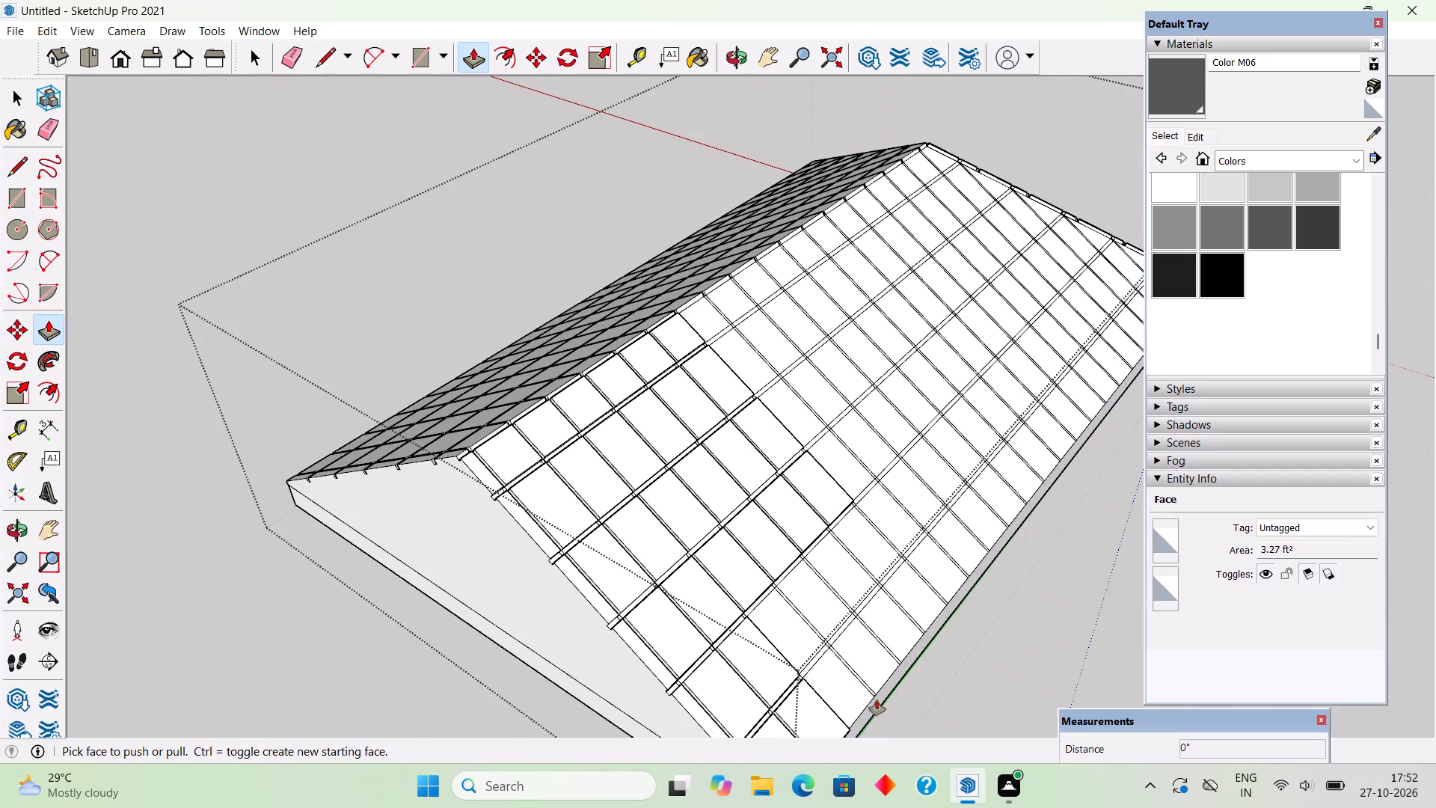
{"action": "scroll", "coordinate": [886, 707], "scroll_direction": "up", "scroll_amount": 6}
{"action": "double_click", "coordinate": [666, 499]}
{"action": "double_click", "coordinate": [707, 469]}
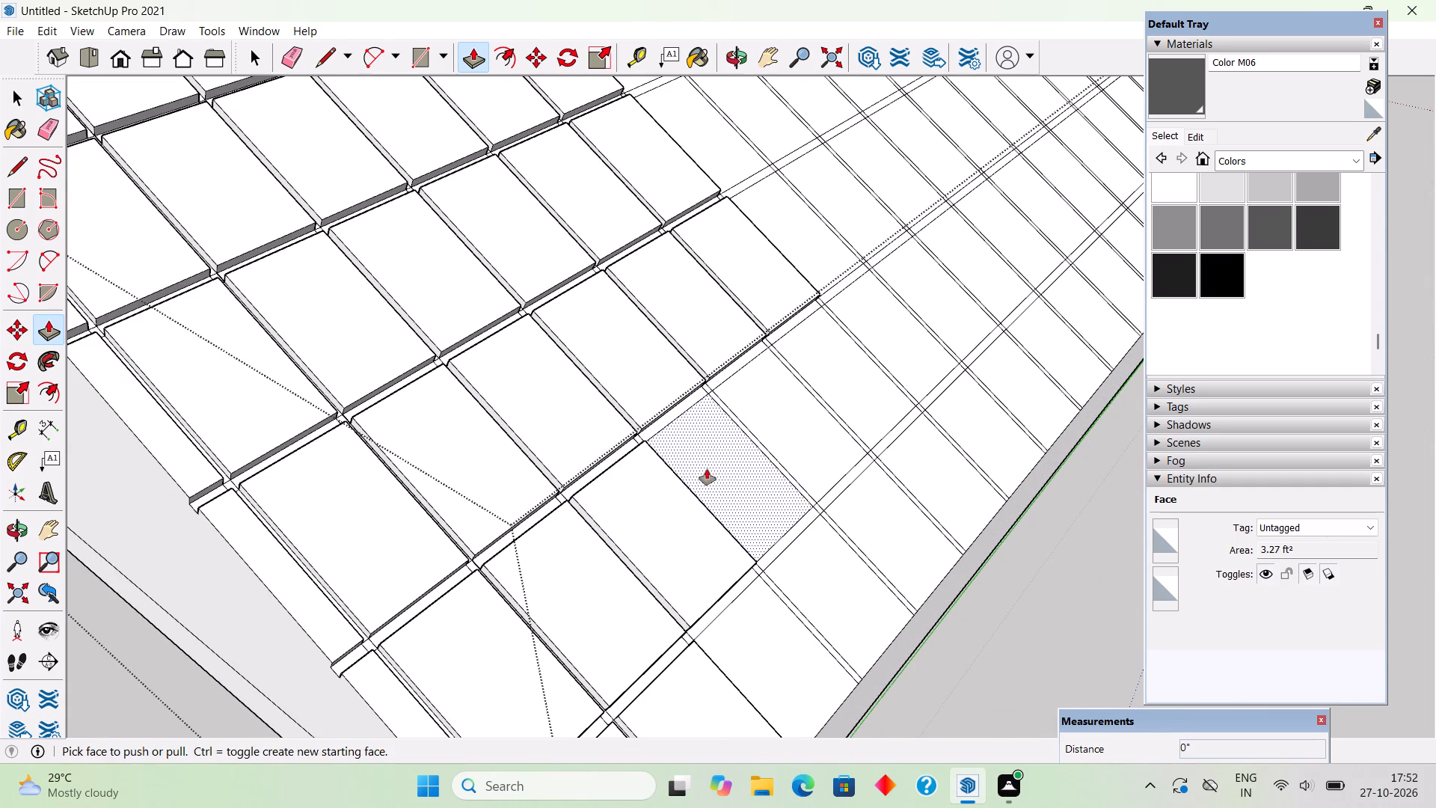
{"action": "double_click", "coordinate": [777, 418]}
{"action": "double_click", "coordinate": [859, 367]}
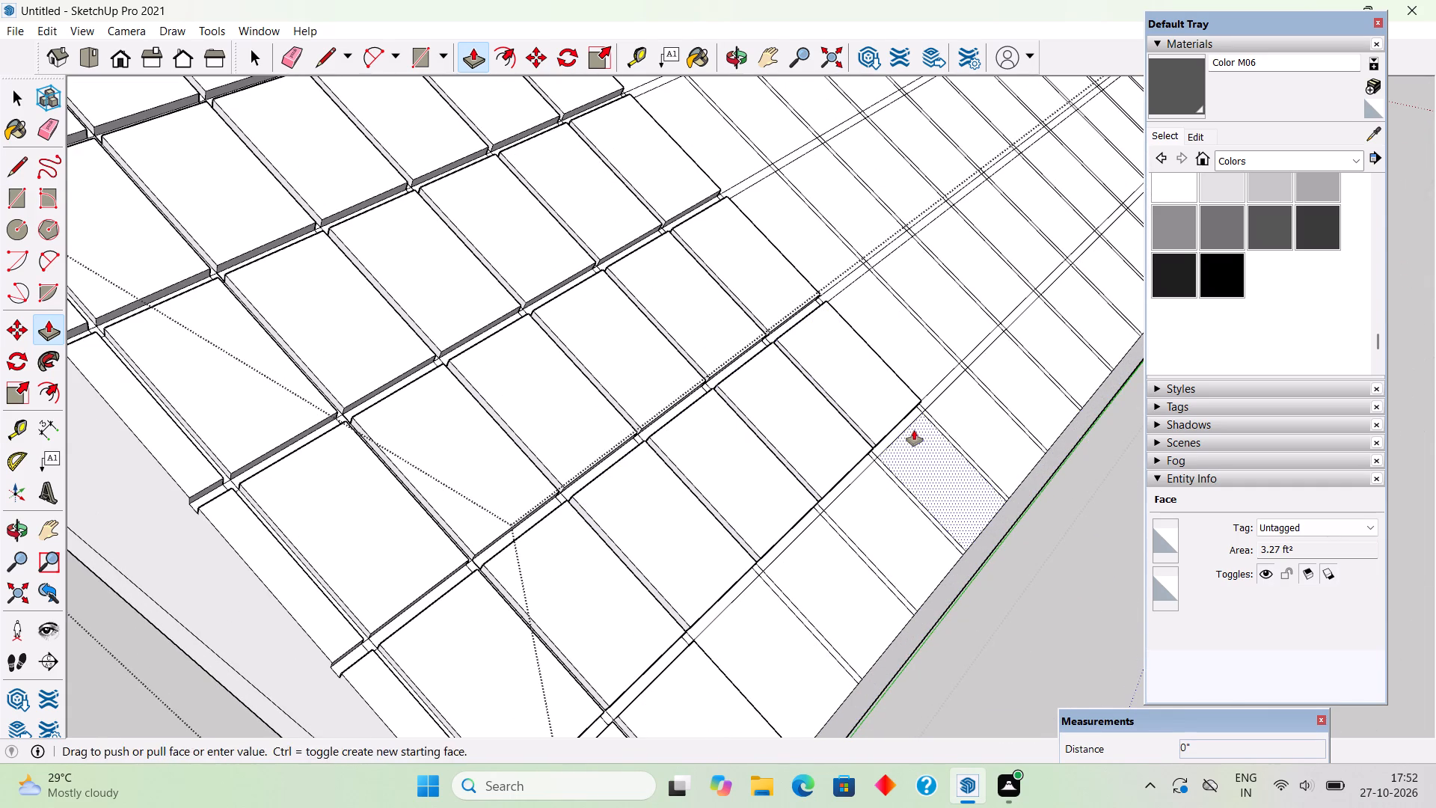
{"action": "double_click", "coordinate": [914, 430]}
{"action": "double_click", "coordinate": [869, 509]}
{"action": "double_click", "coordinate": [827, 585]}
{"action": "double_click", "coordinate": [773, 647]}
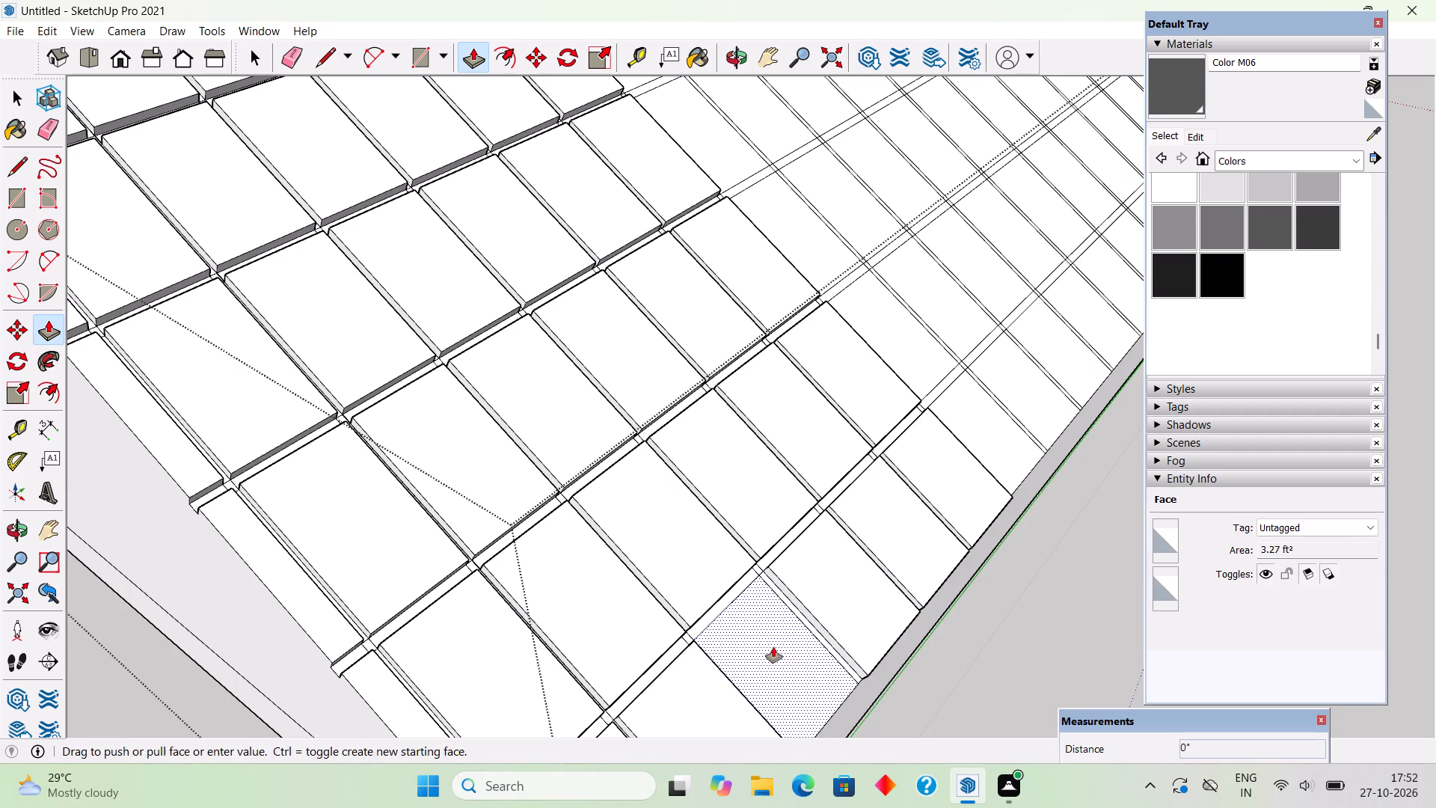
Raise the ridge-row panels of the seventh through eleventh columns on the long slope by 2".
{"action": "middle_click_drag", "start_coordinate": [761, 515], "coordinate": [838, 327]}
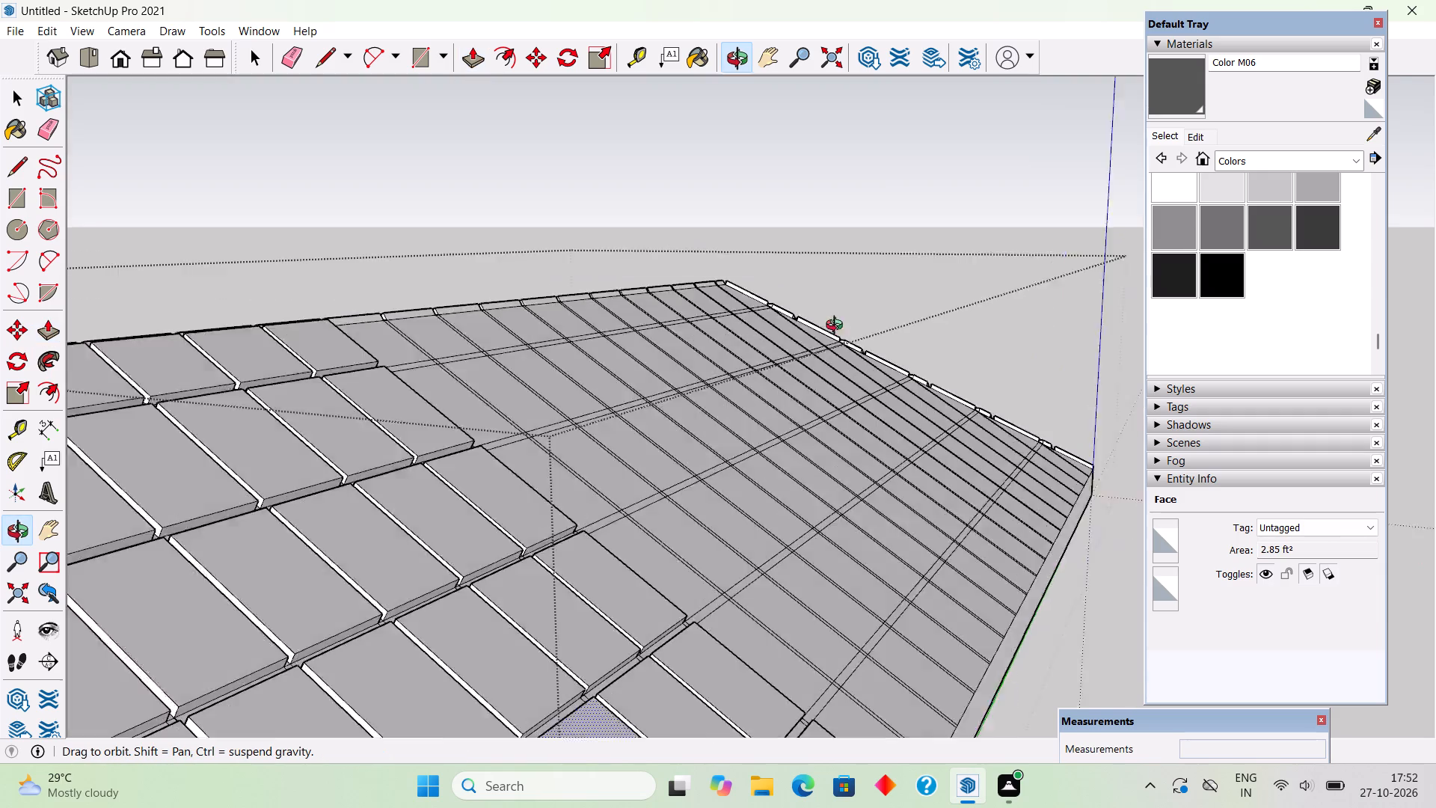
{"action": "middle_click_drag", "start_coordinate": [838, 327], "coordinate": [640, 455]}
{"action": "scroll", "coordinate": [638, 455], "scroll_direction": "down", "scroll_amount": 4}
{"action": "scroll", "coordinate": [585, 515], "scroll_direction": "down", "scroll_amount": 4}
{"action": "scroll", "coordinate": [457, 520], "scroll_direction": "down", "scroll_amount": 3}
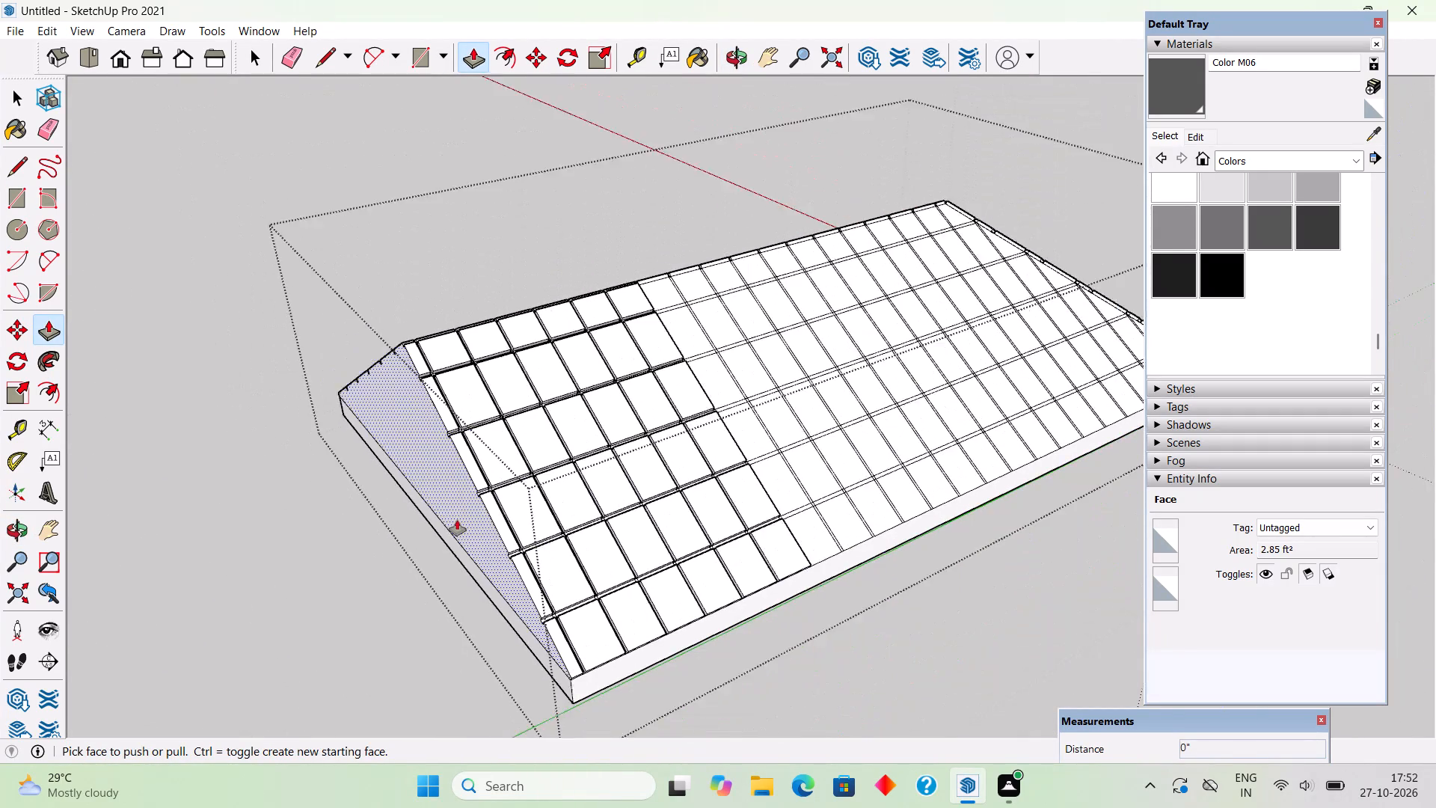
{"action": "scroll", "coordinate": [1010, 257], "scroll_direction": "up", "scroll_amount": 4}
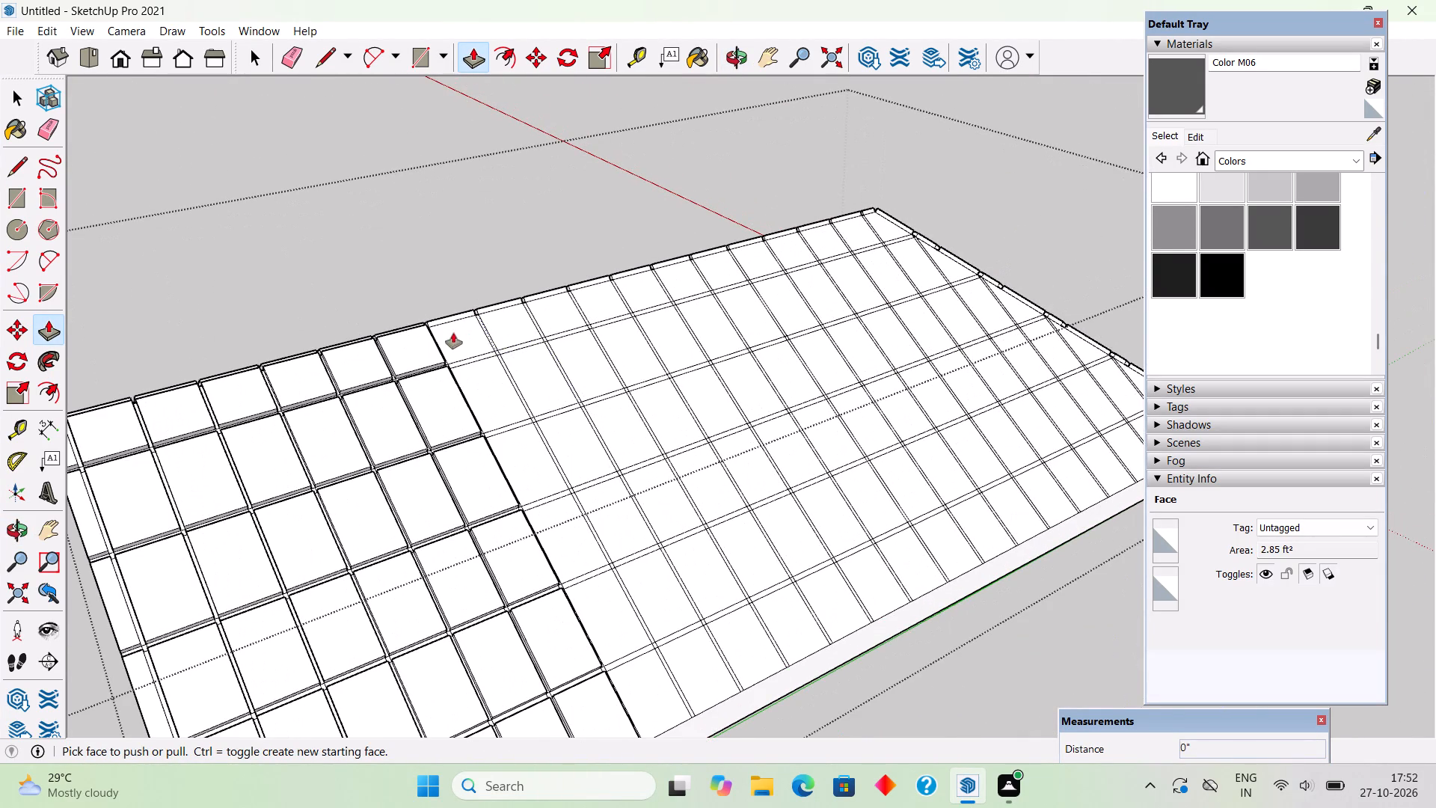
{"action": "double_click", "coordinate": [453, 333]}
{"action": "double_click", "coordinate": [518, 316]}
{"action": "double_click", "coordinate": [550, 304]}
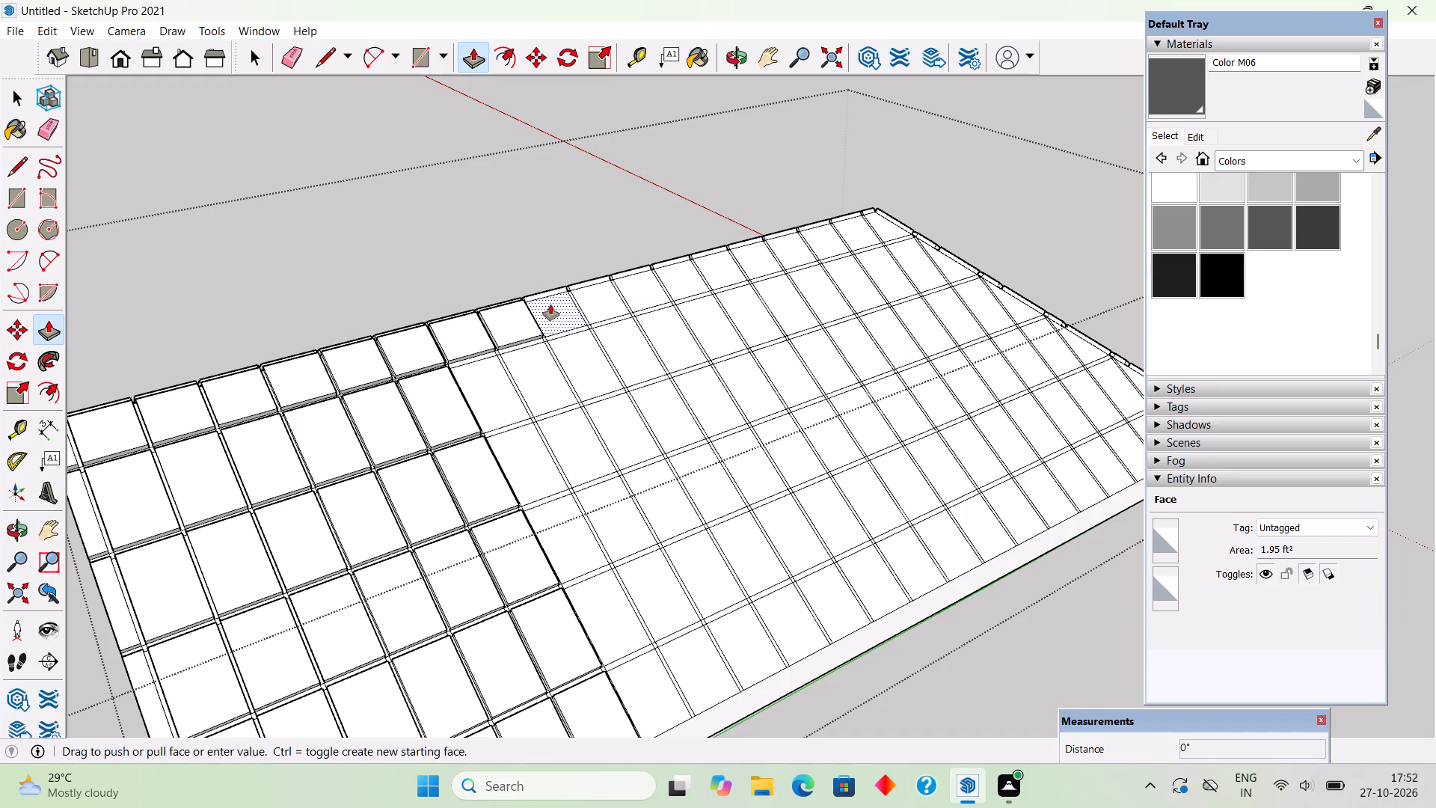
{"action": "double_click", "coordinate": [605, 290]}
{"action": "left_click", "coordinate": [643, 284]}
{"action": "left_click", "coordinate": [644, 284]}
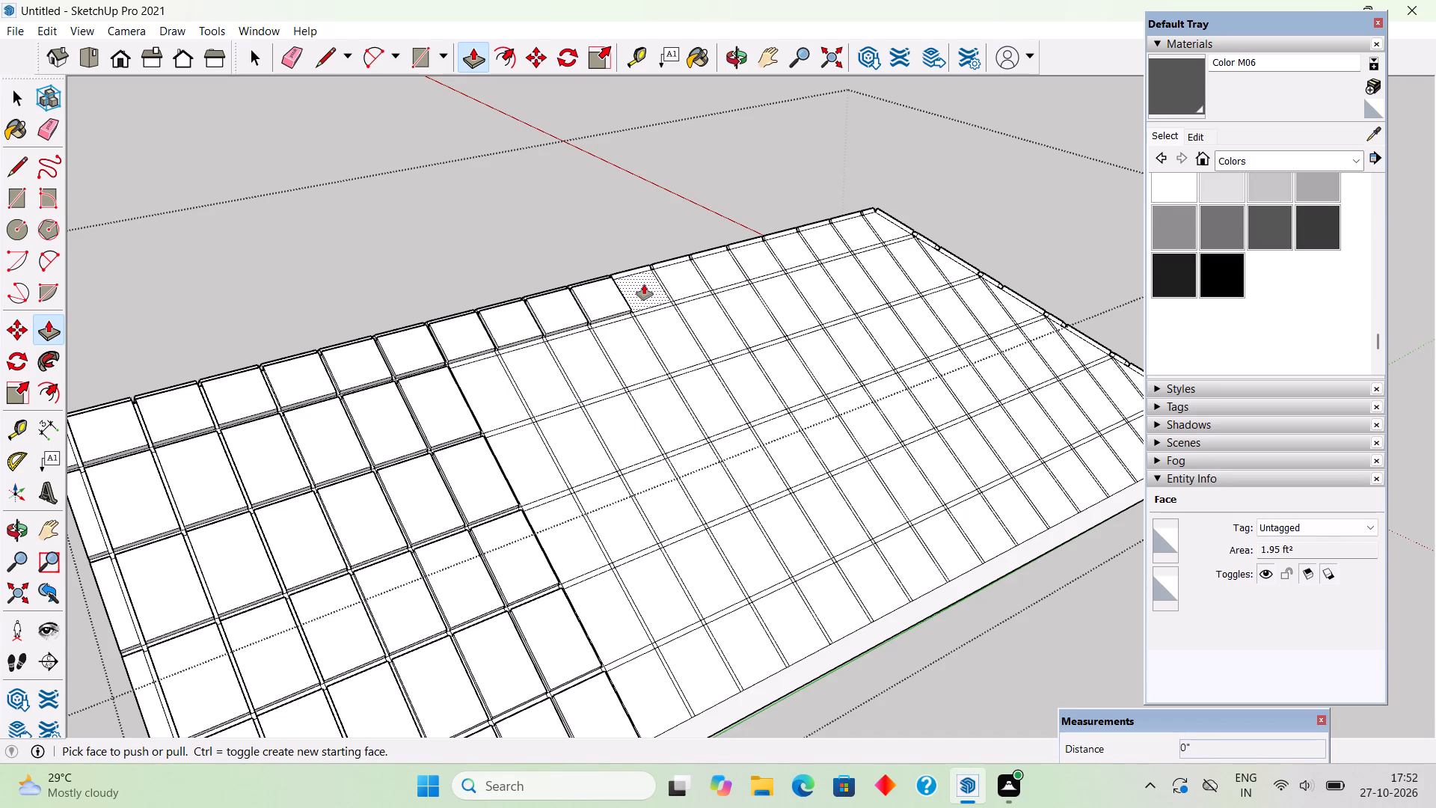
Raise the remaining ridge-row panels by 2", from the twelfth column to the cut panel at the far hip.
{"action": "double_click", "coordinate": [679, 275]}
{"action": "double_click", "coordinate": [717, 263]}
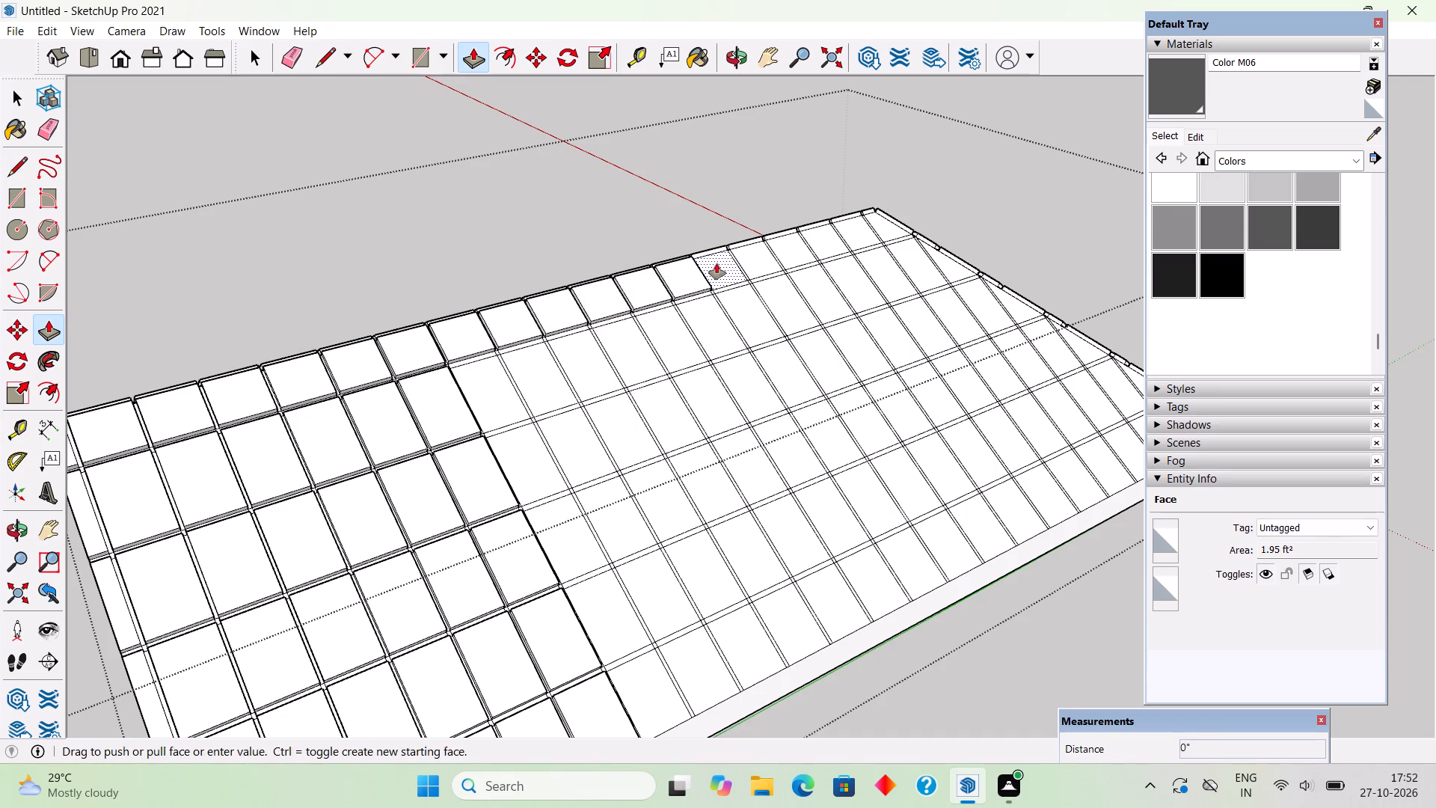
{"action": "double_click", "coordinate": [745, 255]}
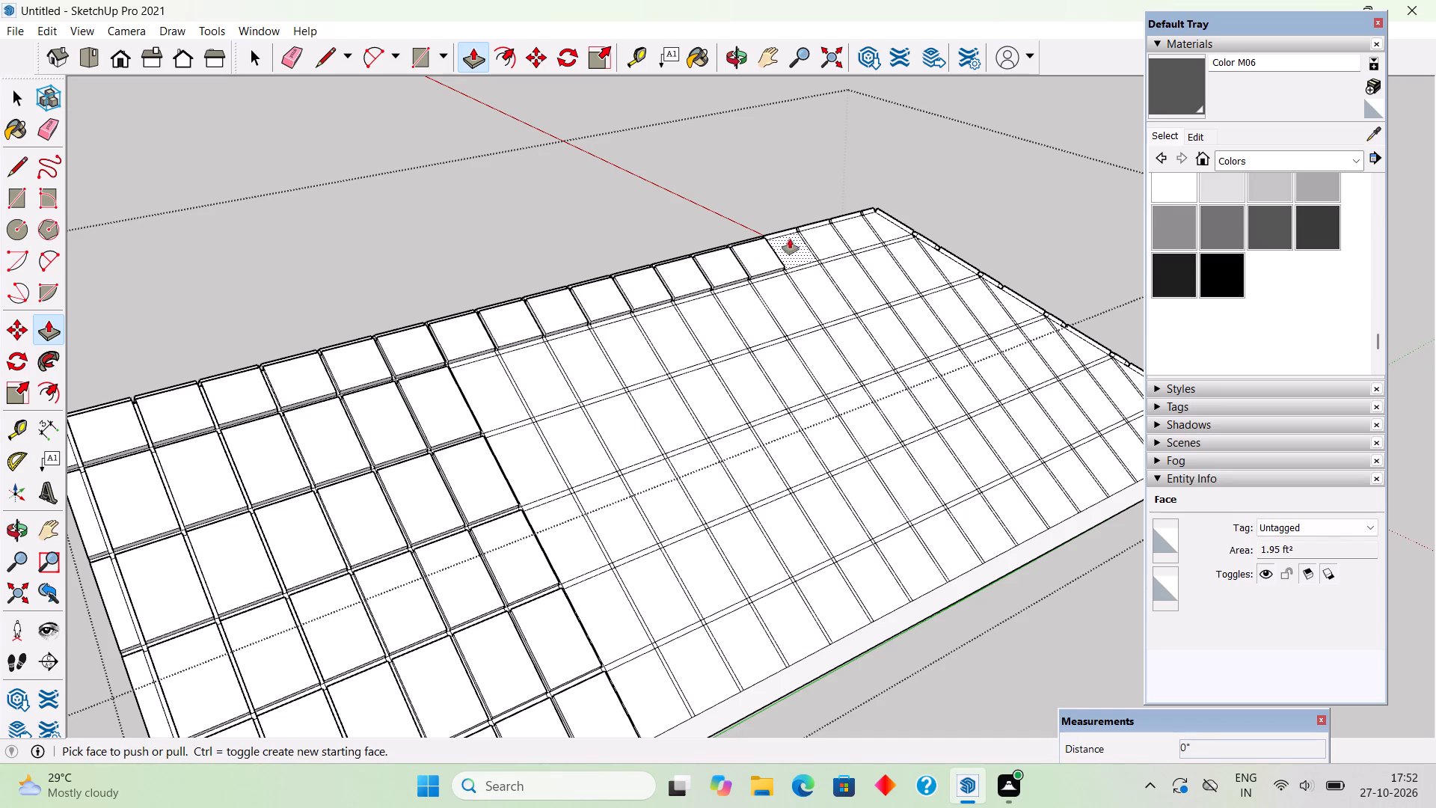
{"action": "double_click", "coordinate": [791, 239]}
{"action": "double_click", "coordinate": [820, 232]}
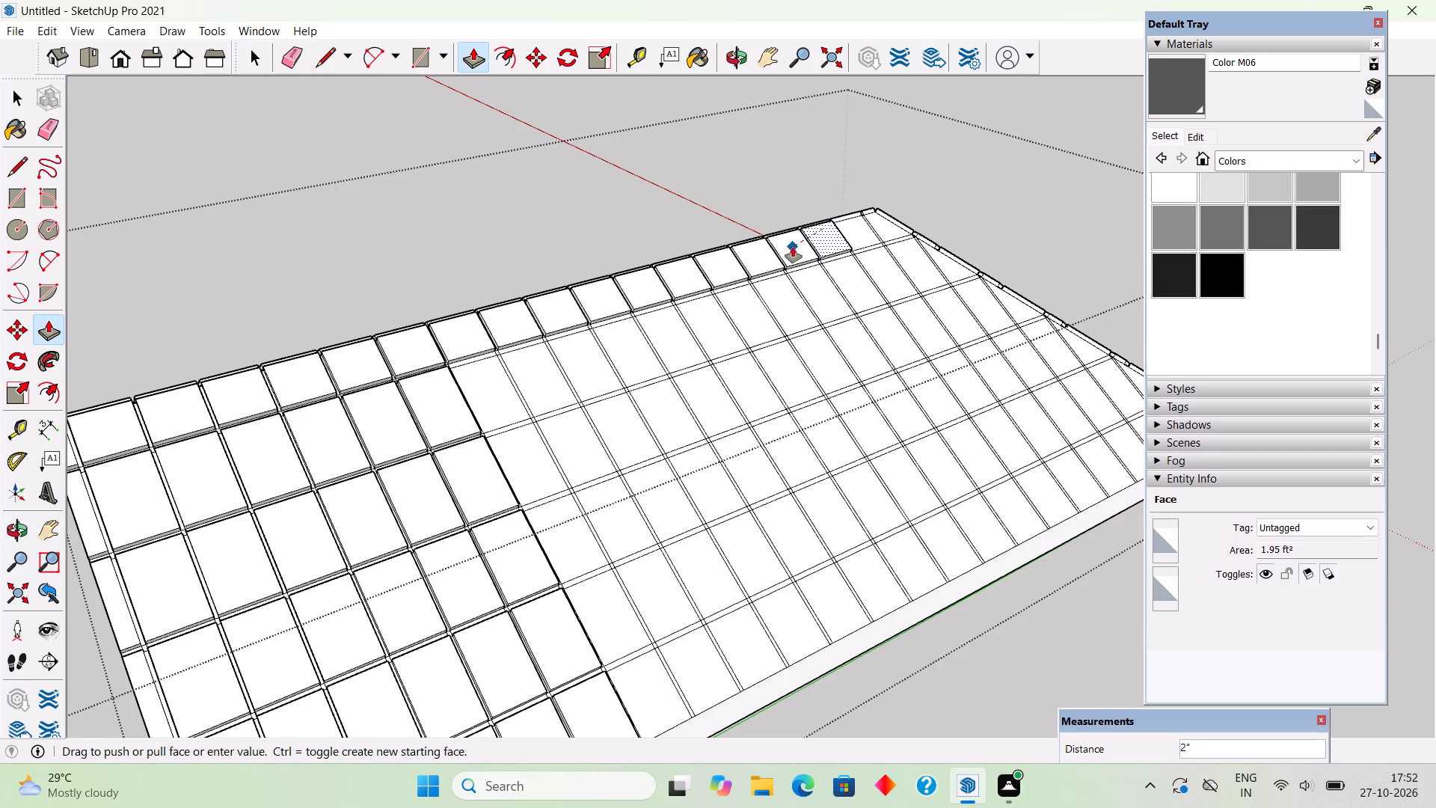
{"action": "left_click", "coordinate": [793, 247]}
{"action": "scroll", "coordinate": [863, 230], "scroll_direction": "up", "scroll_amount": 3}
{"action": "double_click", "coordinate": [863, 229]}
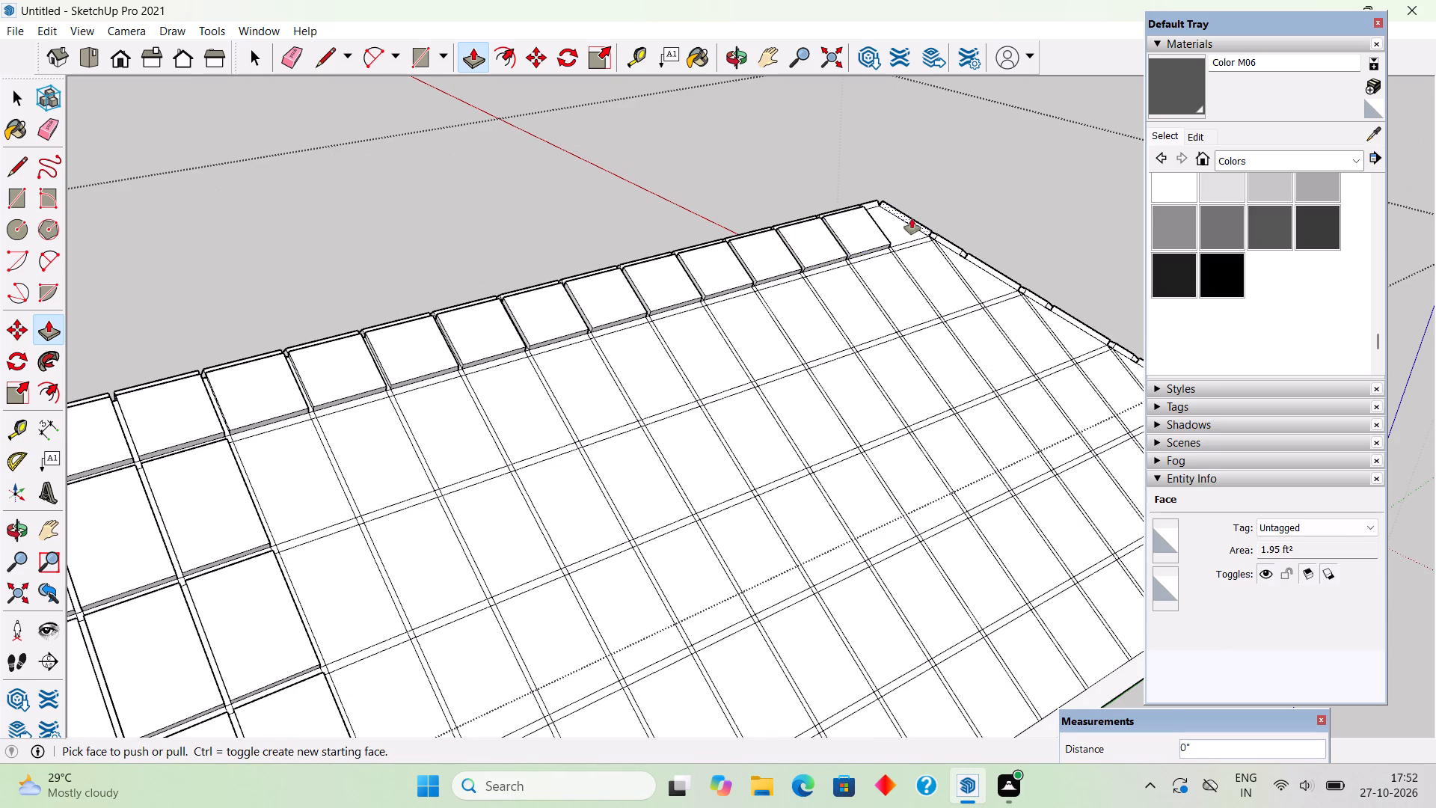
{"action": "left_click", "coordinate": [903, 227]}
{"action": "left_click", "coordinate": [903, 227]}
Raise the six second-row panels nearest the far hip by 2", starting below the cut ridge panel and working back along the row.
{"action": "double_click", "coordinate": [930, 266]}
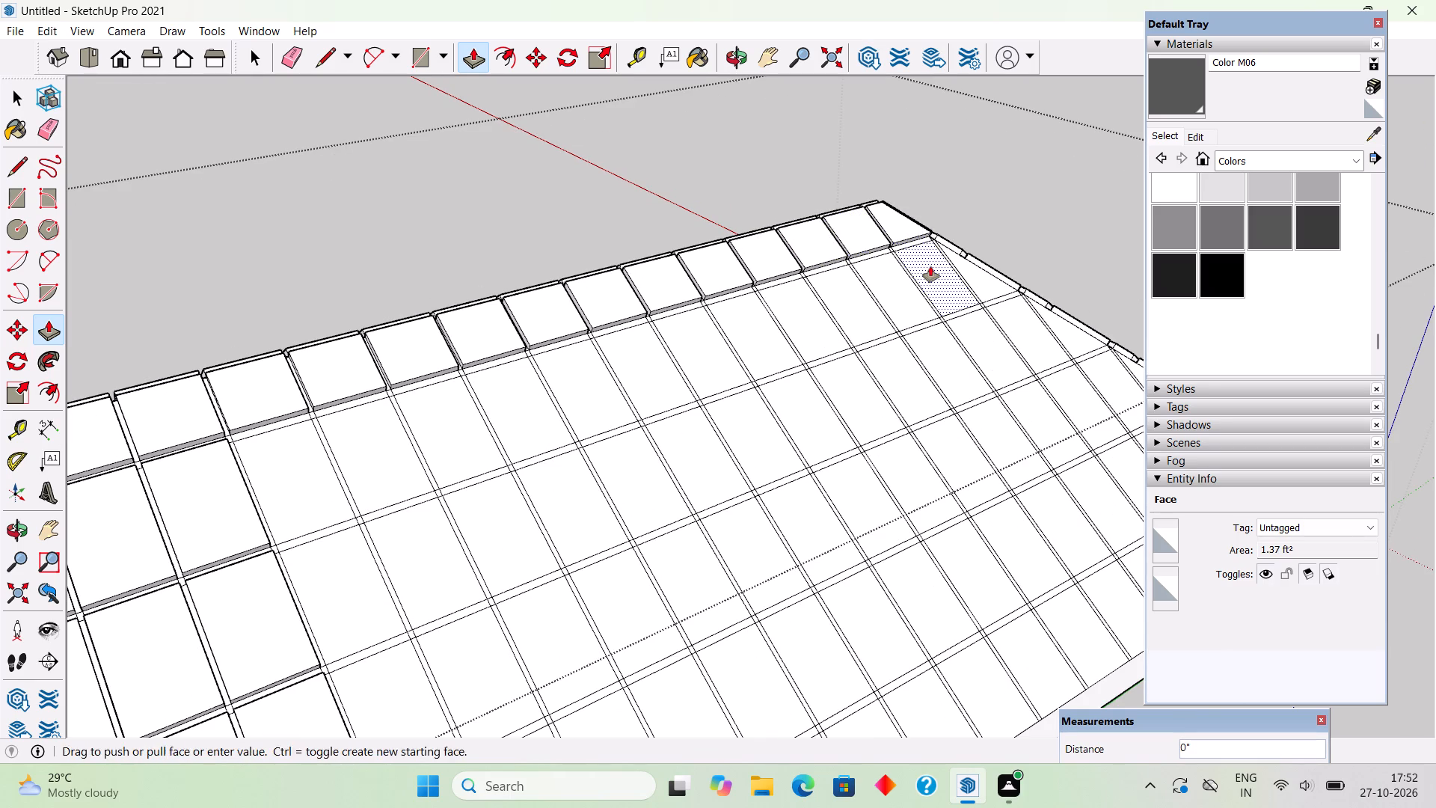
{"action": "left_click", "coordinate": [889, 283]}
{"action": "left_click", "coordinate": [889, 283]}
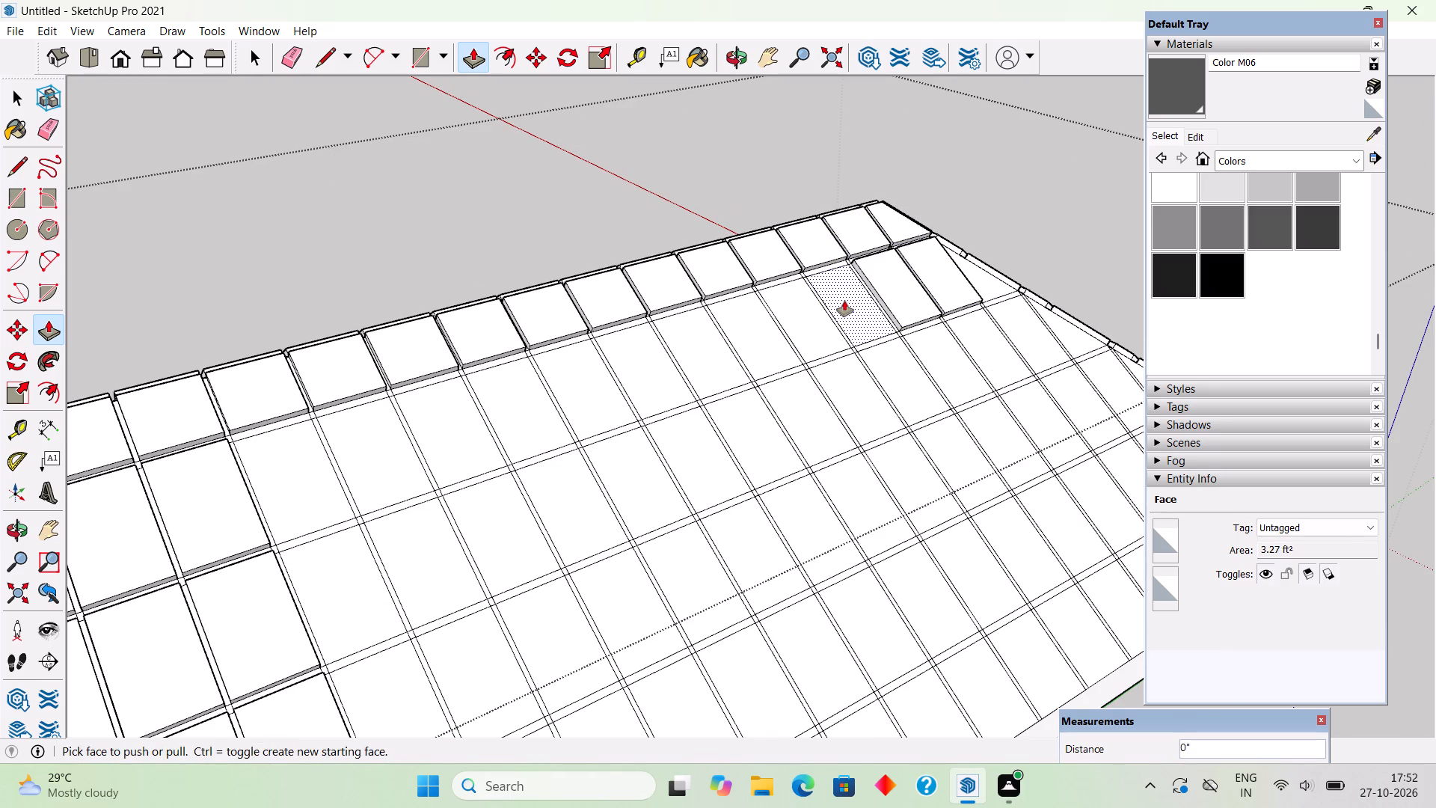
{"action": "double_click", "coordinate": [844, 301]}
{"action": "double_click", "coordinate": [815, 310]}
{"action": "double_click", "coordinate": [752, 334]}
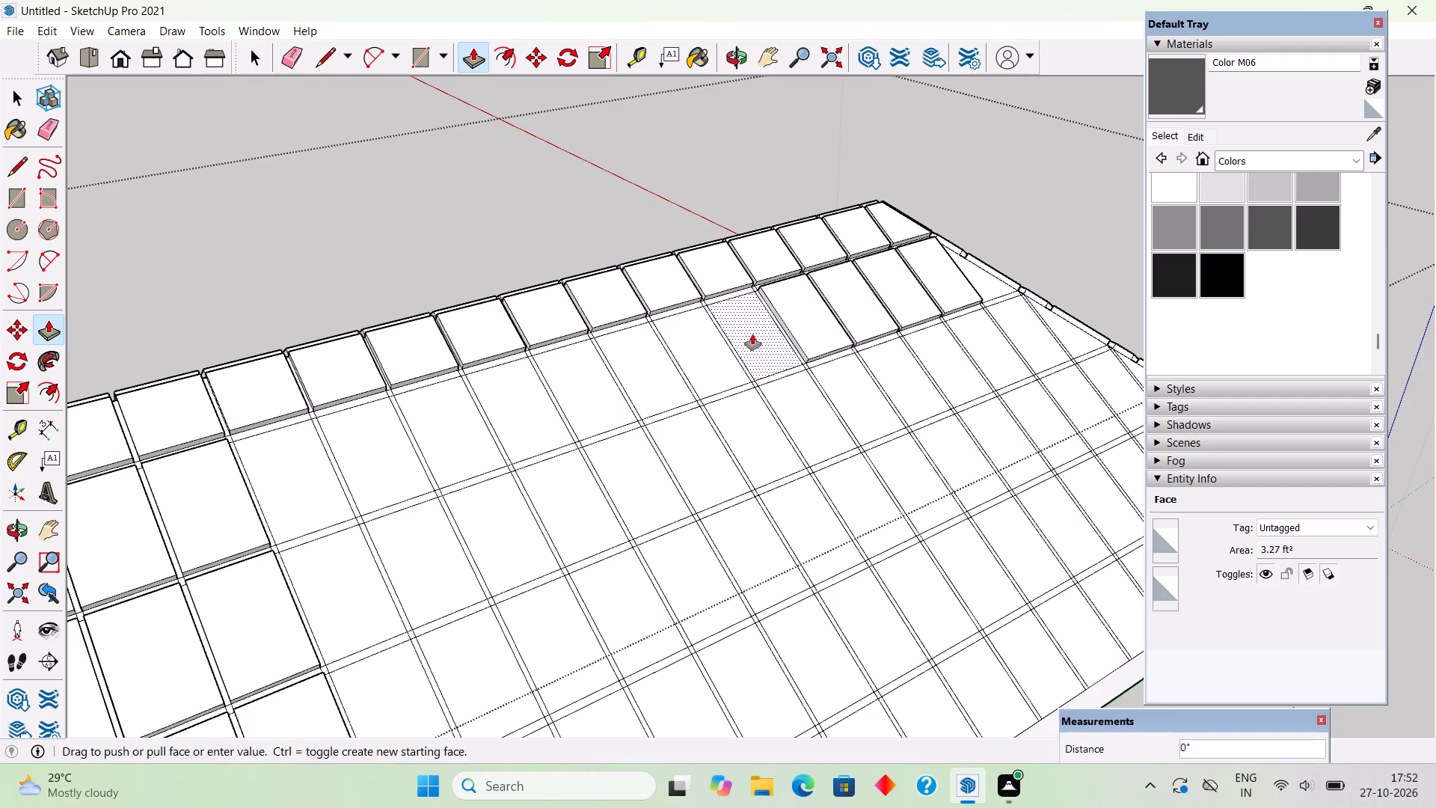
{"action": "left_click", "coordinate": [691, 373]}
{"action": "left_click", "coordinate": [691, 373]}
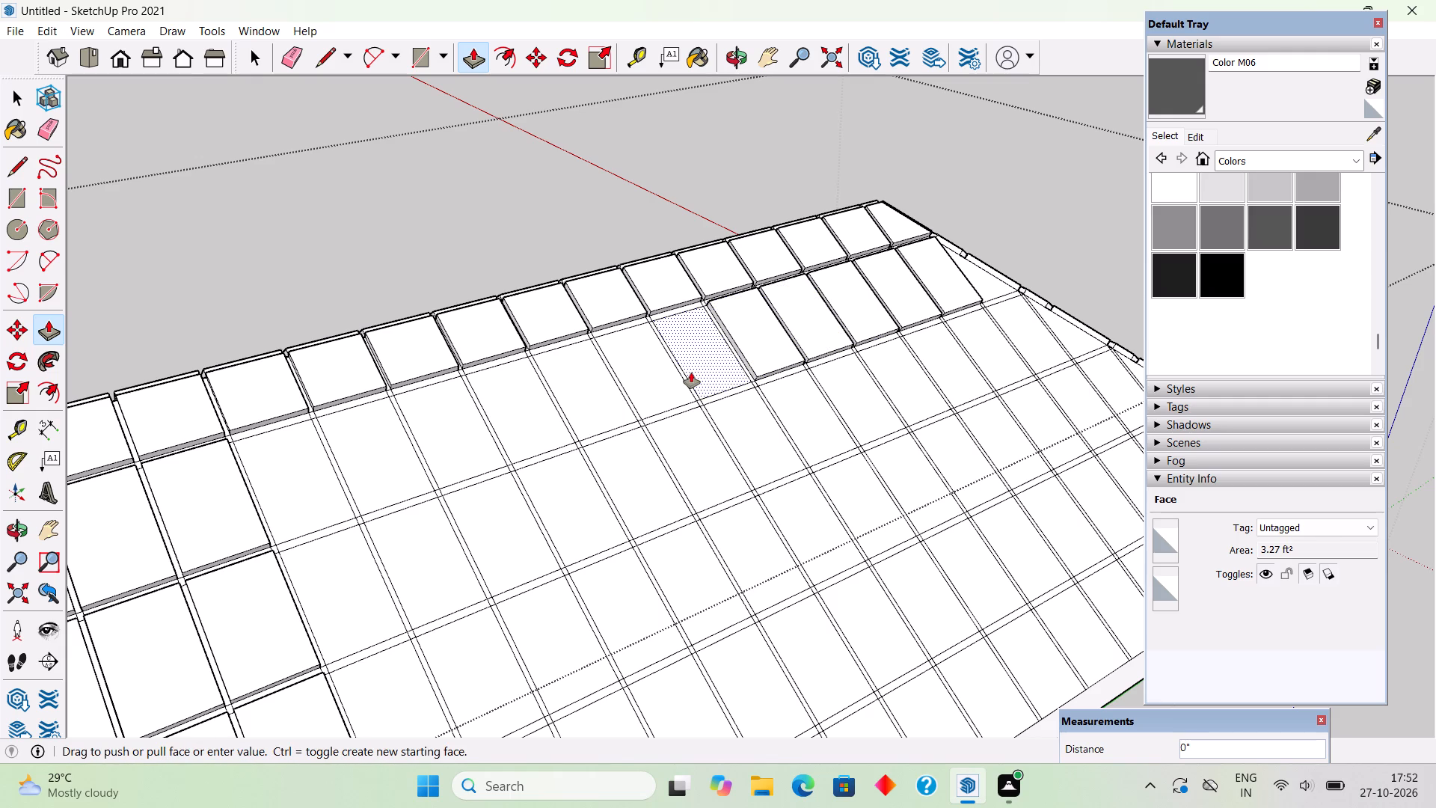
{"action": "left_click", "coordinate": [691, 373]}
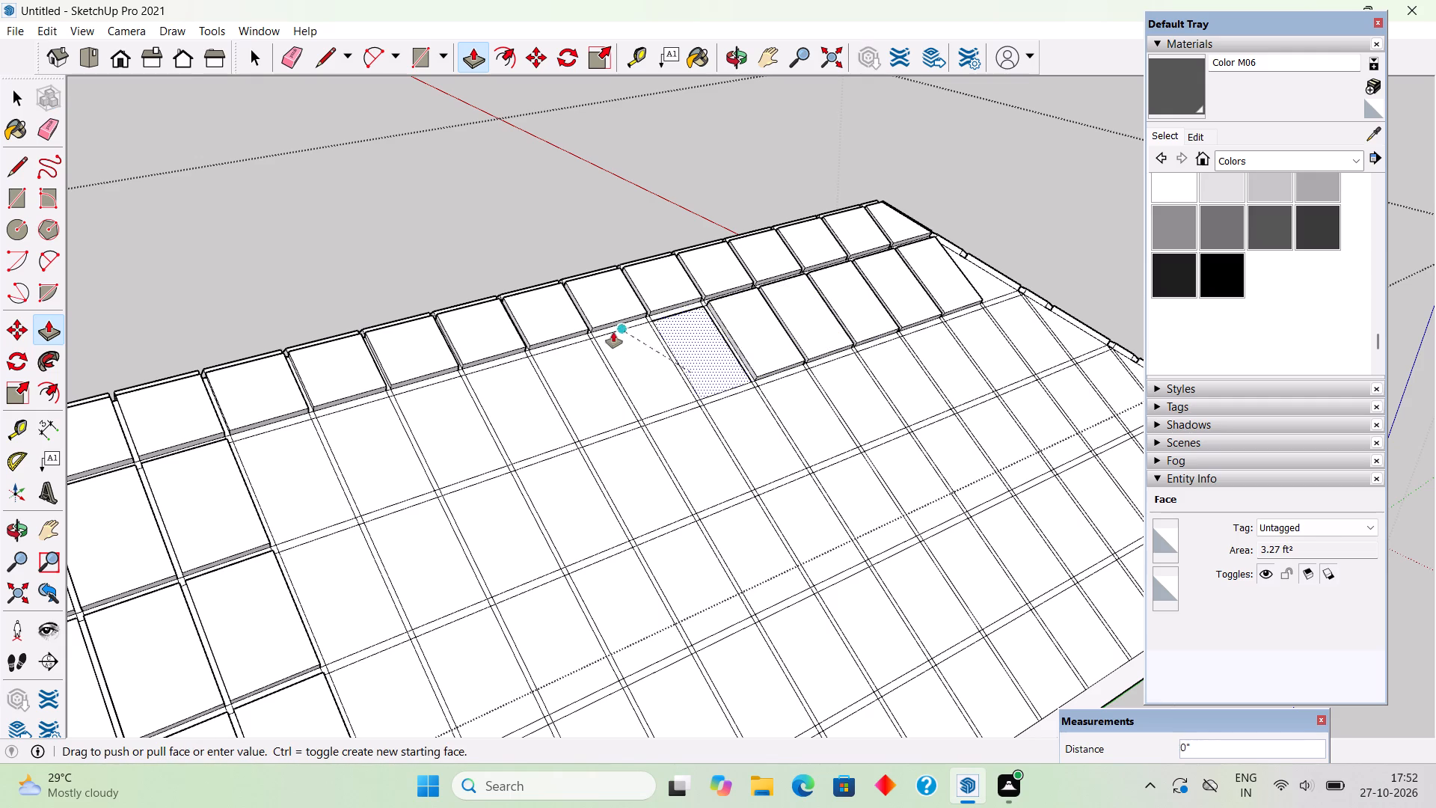
{"action": "left_click", "coordinate": [604, 316]}
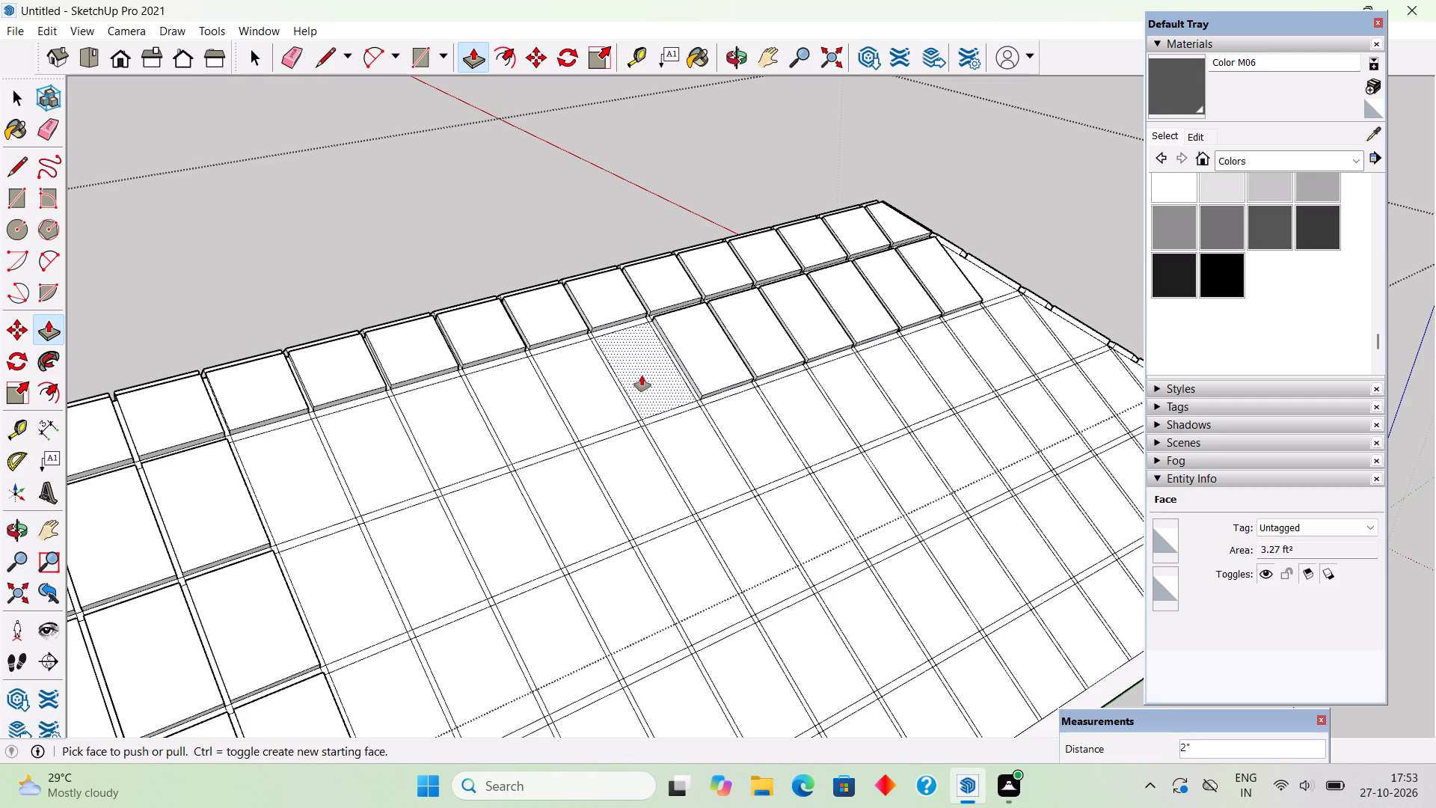
Raise the second-row panels of the twelfth back through seventh columns by 2" to meet the already raised ones.
{"action": "double_click", "coordinate": [642, 376]}
{"action": "double_click", "coordinate": [615, 400]}
{"action": "left_click", "coordinate": [530, 422]}
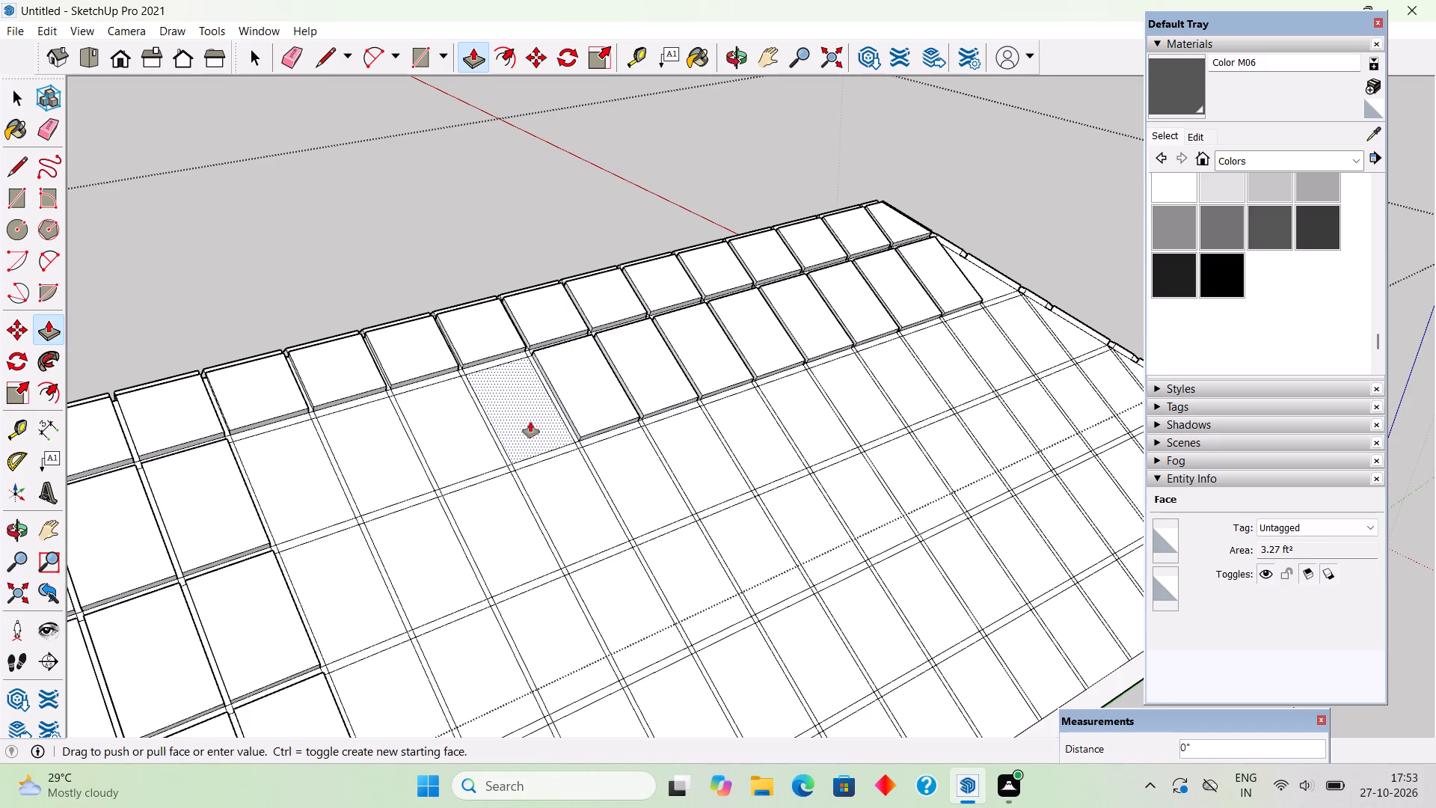
{"action": "double_click", "coordinate": [530, 422]}
{"action": "double_click", "coordinate": [483, 437]}
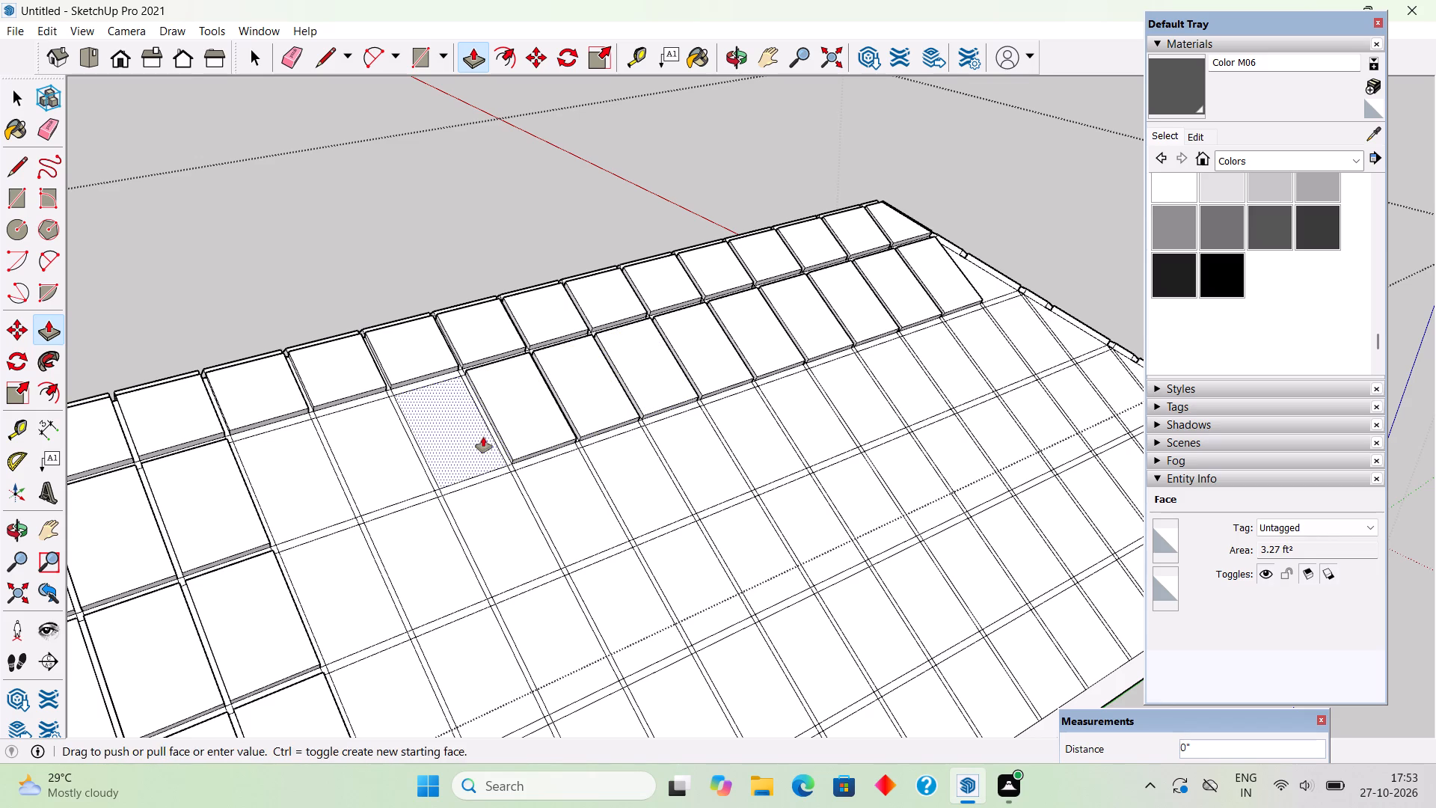
{"action": "double_click", "coordinate": [399, 475]}
{"action": "double_click", "coordinate": [337, 491]}
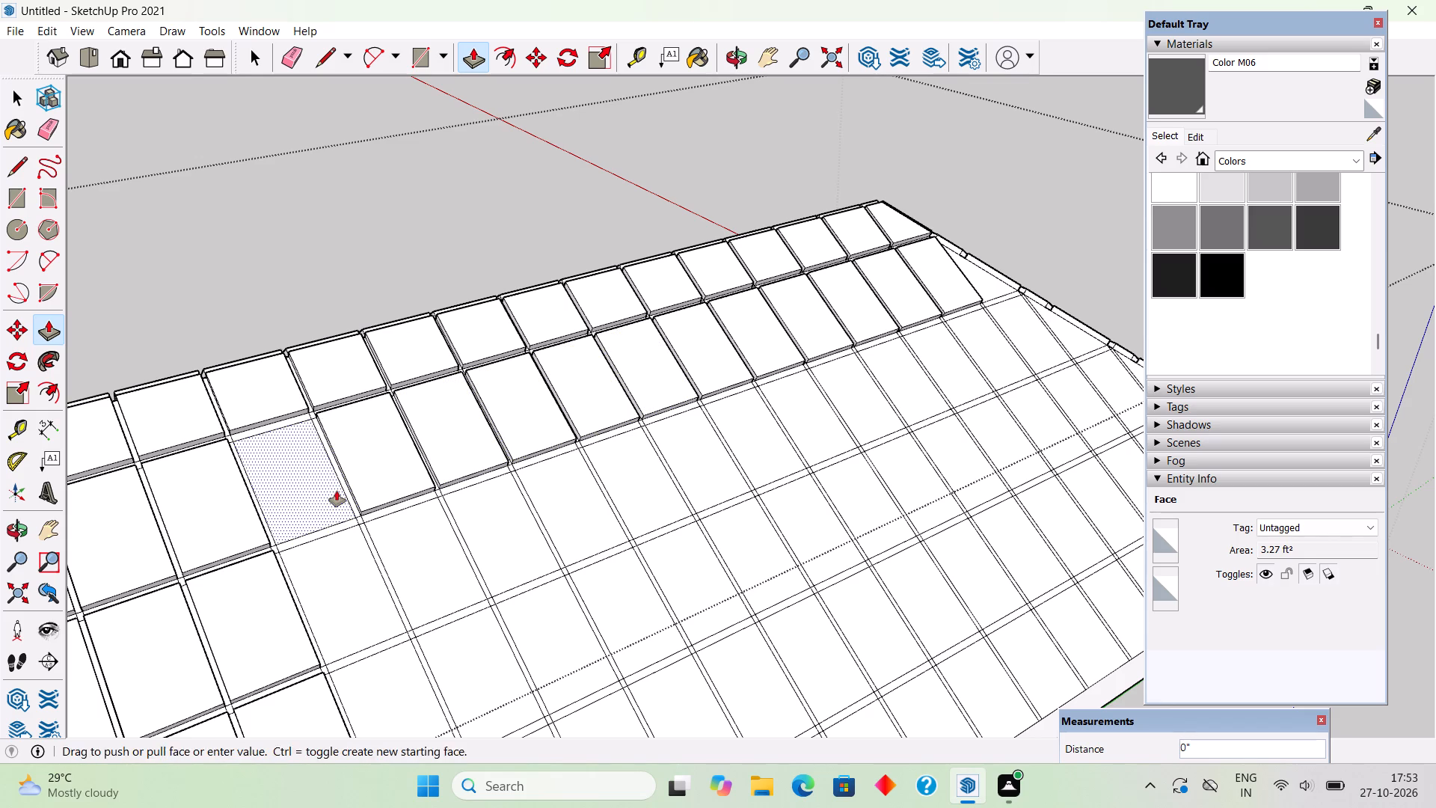
Raise the third-row panels of the seventh through thirteenth columns by 2".
{"action": "double_click", "coordinate": [354, 599]}
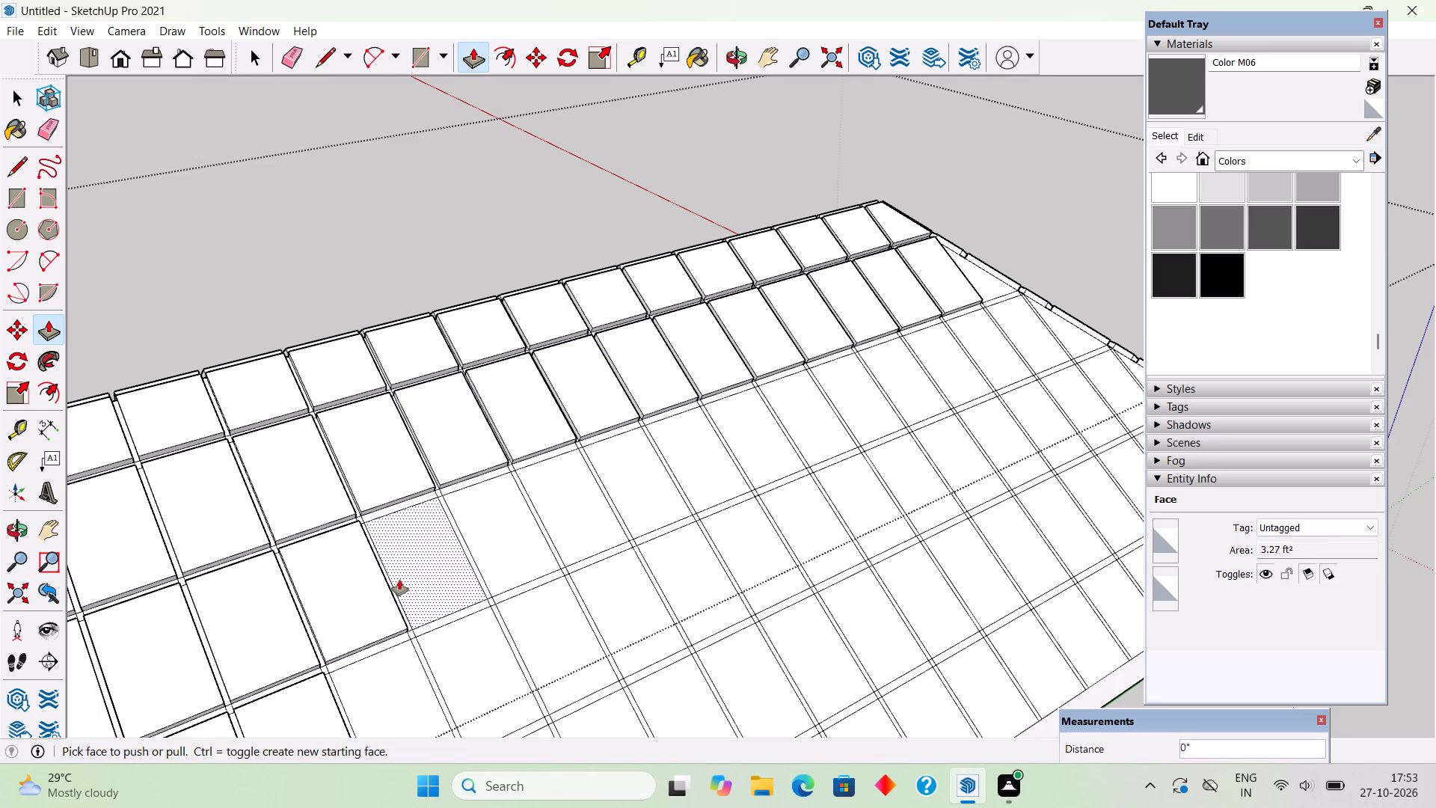
{"action": "double_click", "coordinate": [400, 580]}
{"action": "double_click", "coordinate": [514, 536]}
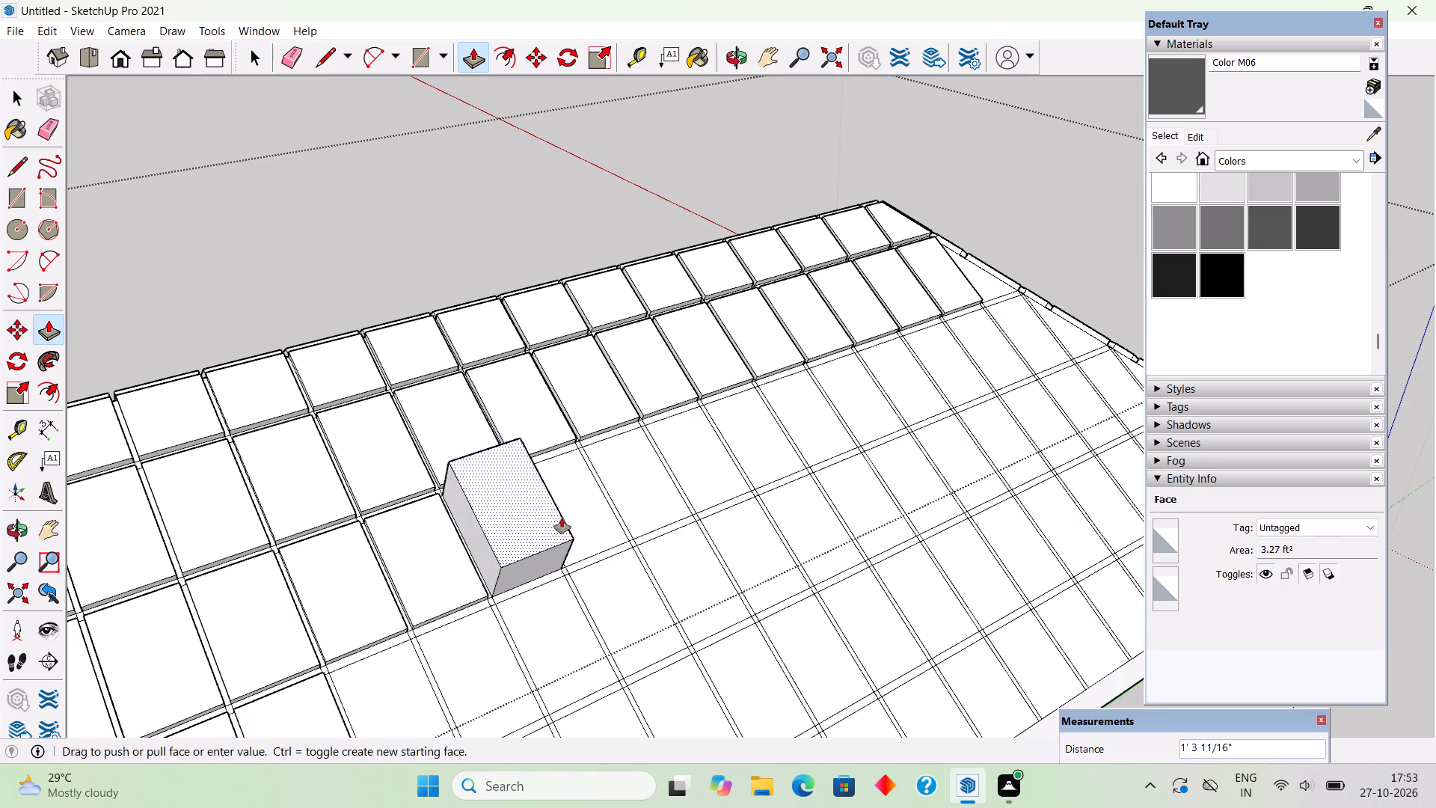
{"action": "left_click", "coordinate": [440, 566]}
{"action": "double_click", "coordinate": [568, 492]}
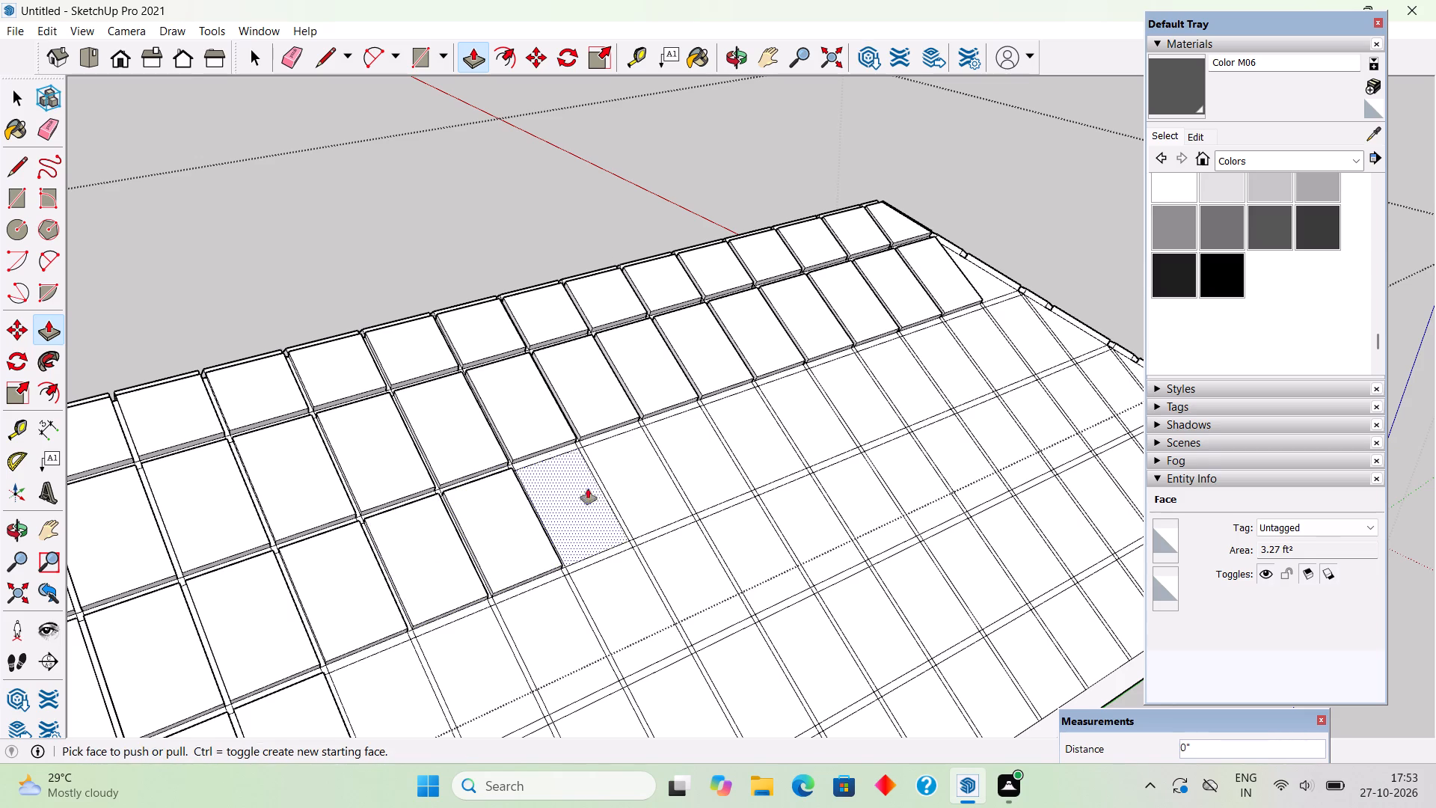
{"action": "double_click", "coordinate": [630, 478]}
{"action": "double_click", "coordinate": [699, 465]}
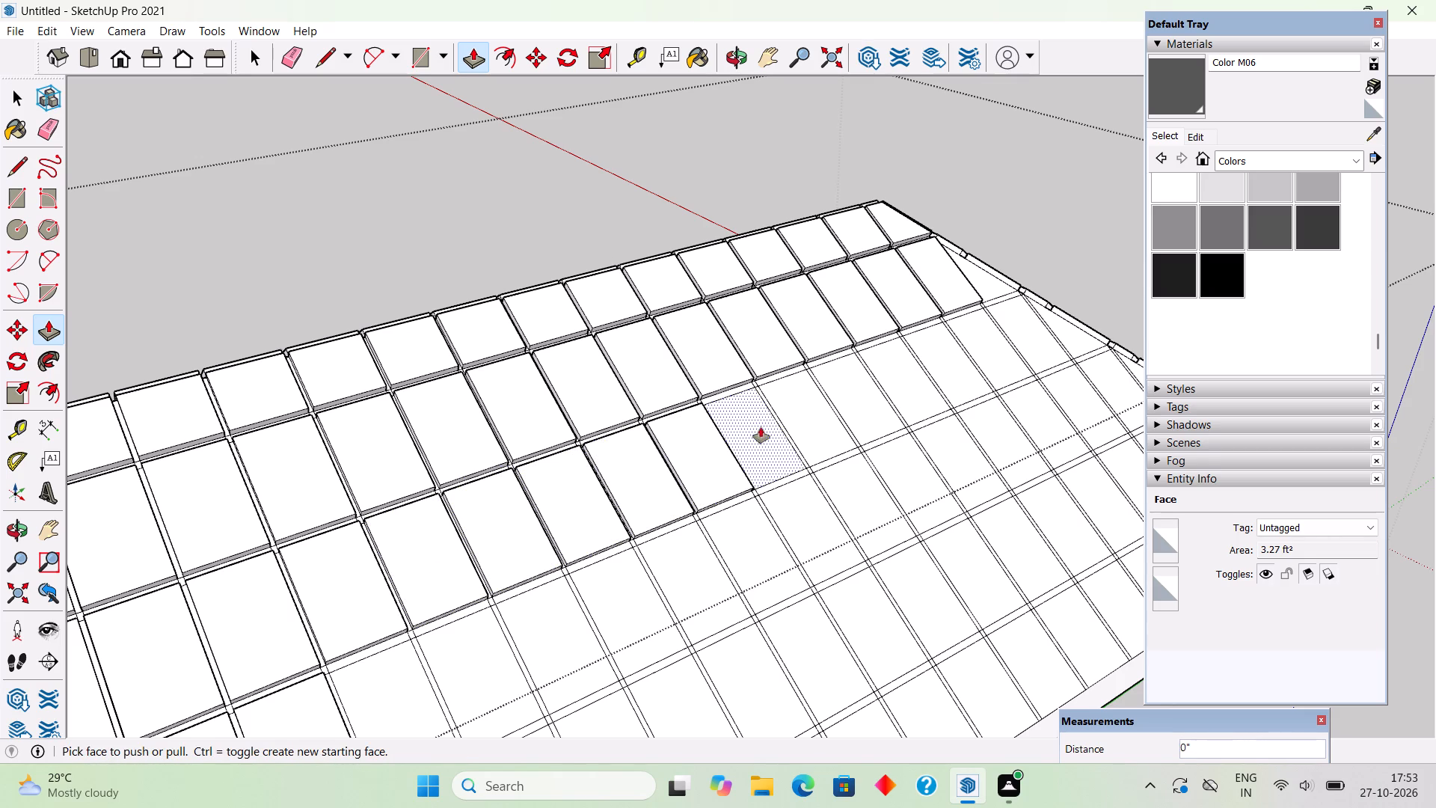
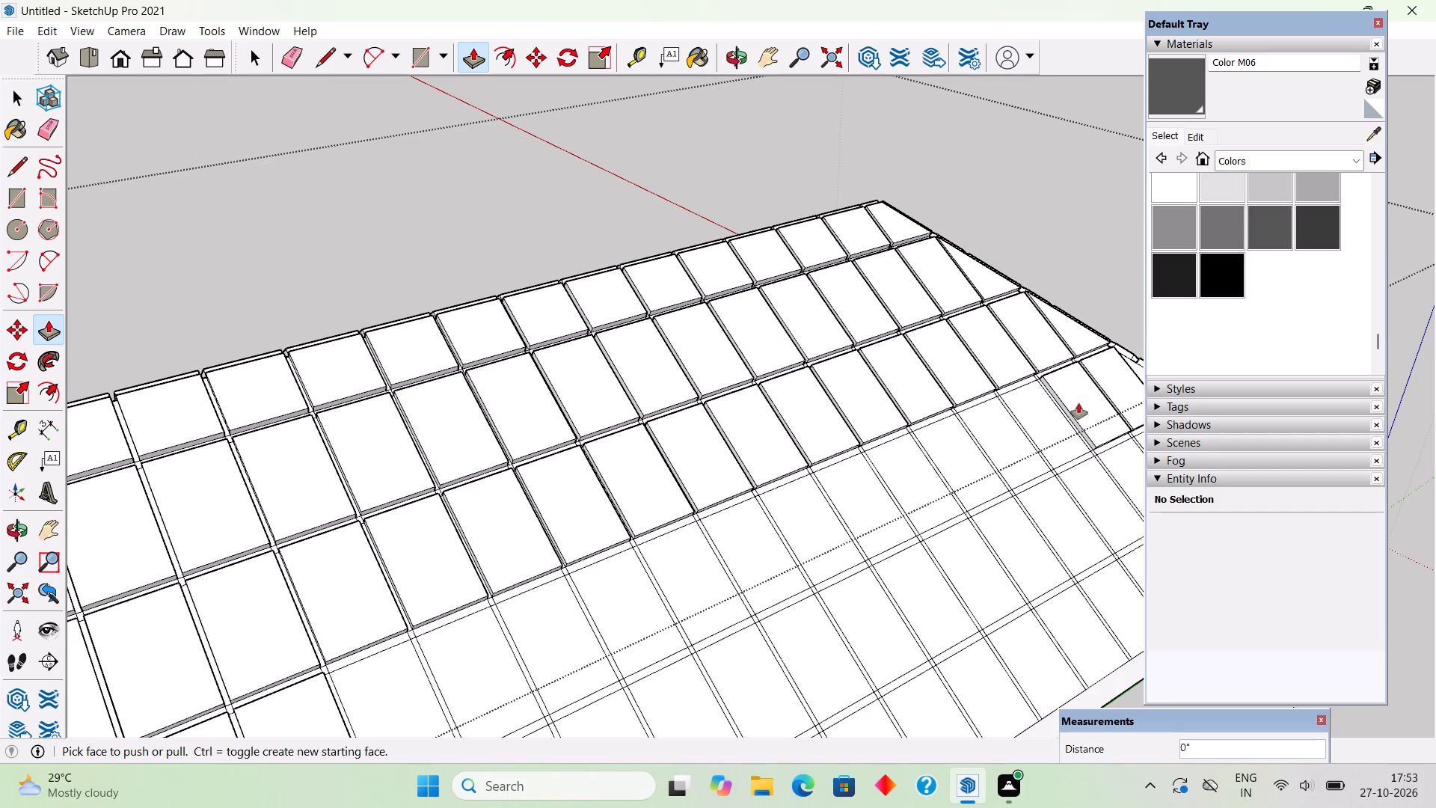
Raise the remaining full fourth-row panels by 2", closing the gap between those near the far hip and the already raised ones.
{"action": "double_click", "coordinate": [1037, 424]}
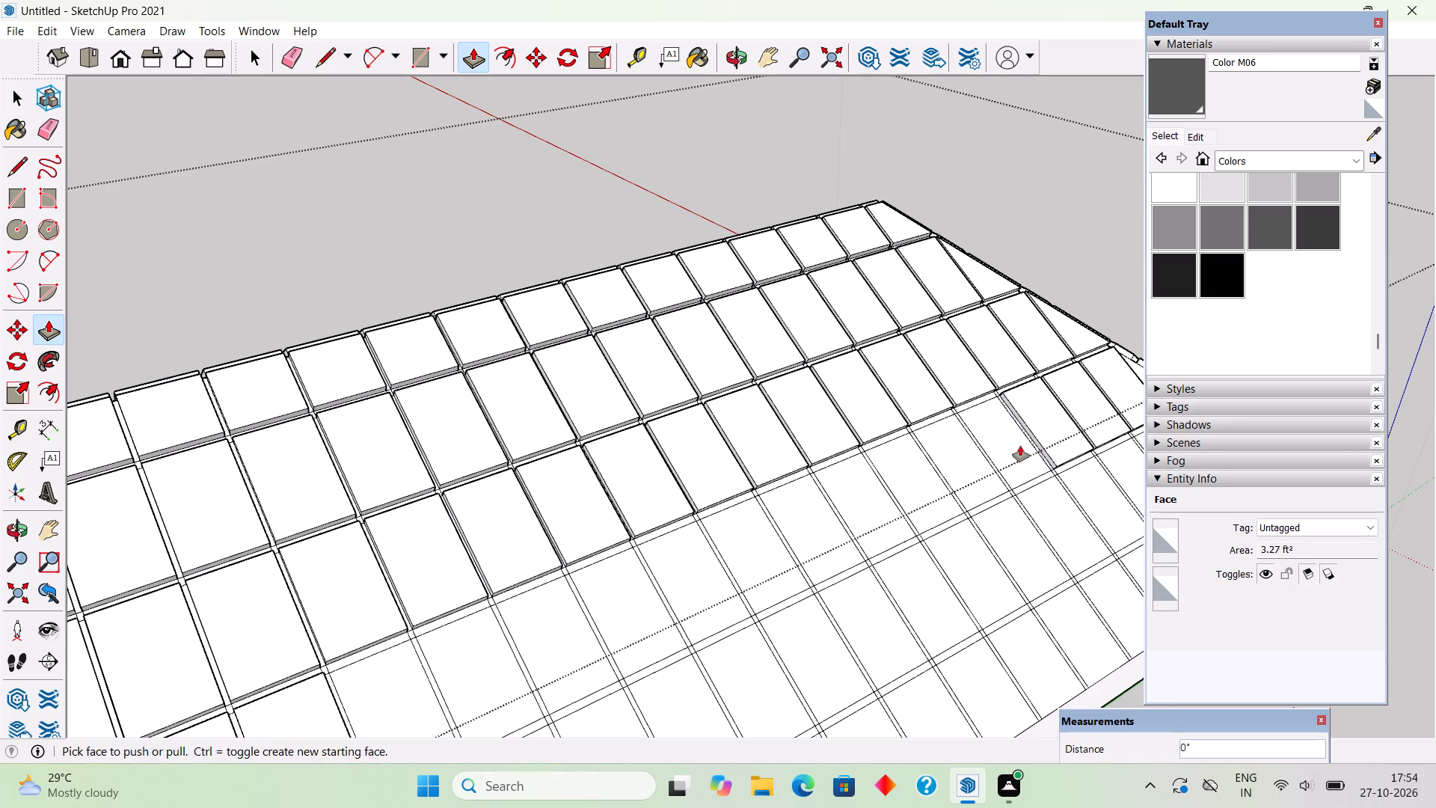
{"action": "double_click", "coordinate": [1020, 446]}
{"action": "double_click", "coordinate": [981, 472]}
{"action": "double_click", "coordinate": [944, 489]}
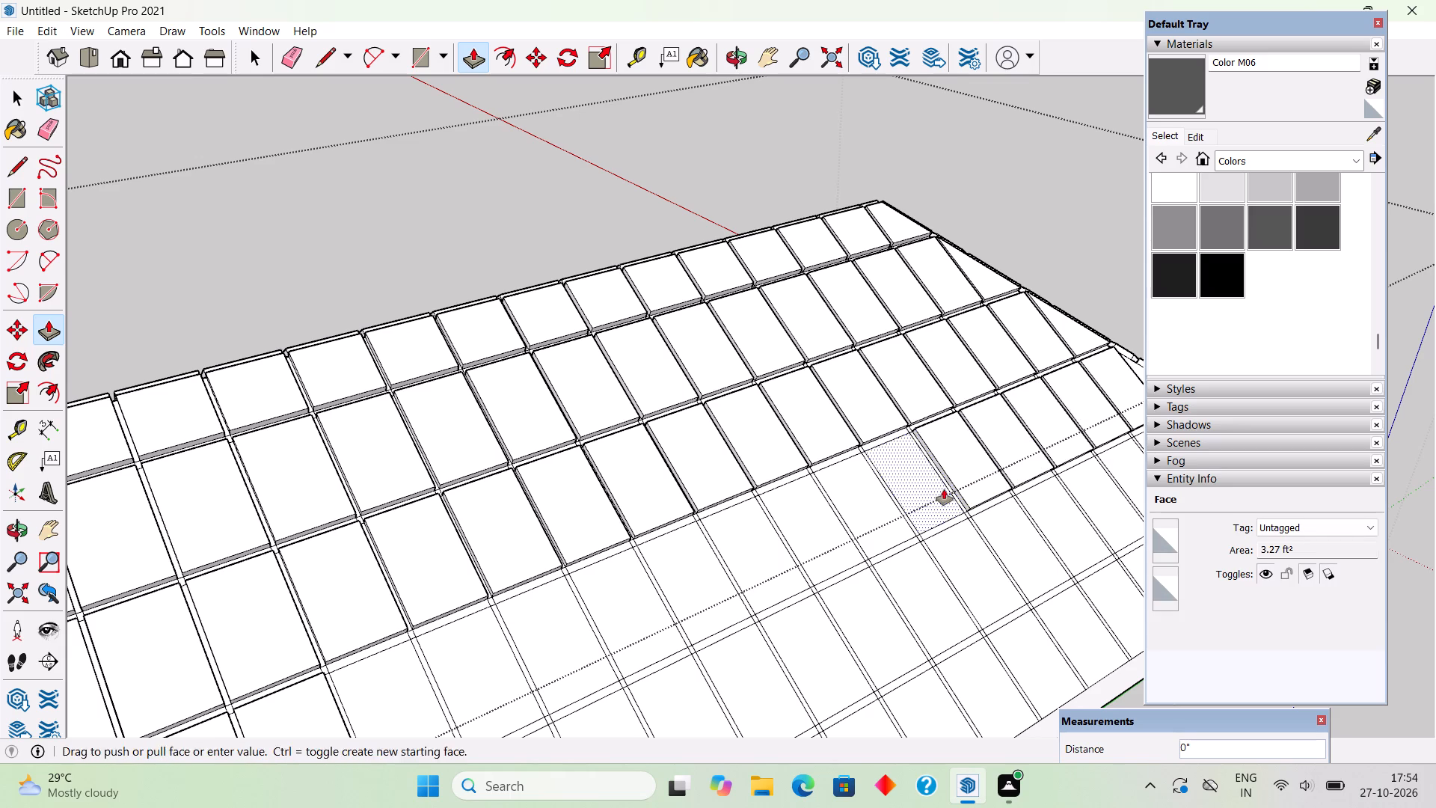
{"action": "double_click", "coordinate": [890, 517]}
{"action": "double_click", "coordinate": [823, 541]}
{"action": "double_click", "coordinate": [780, 555]}
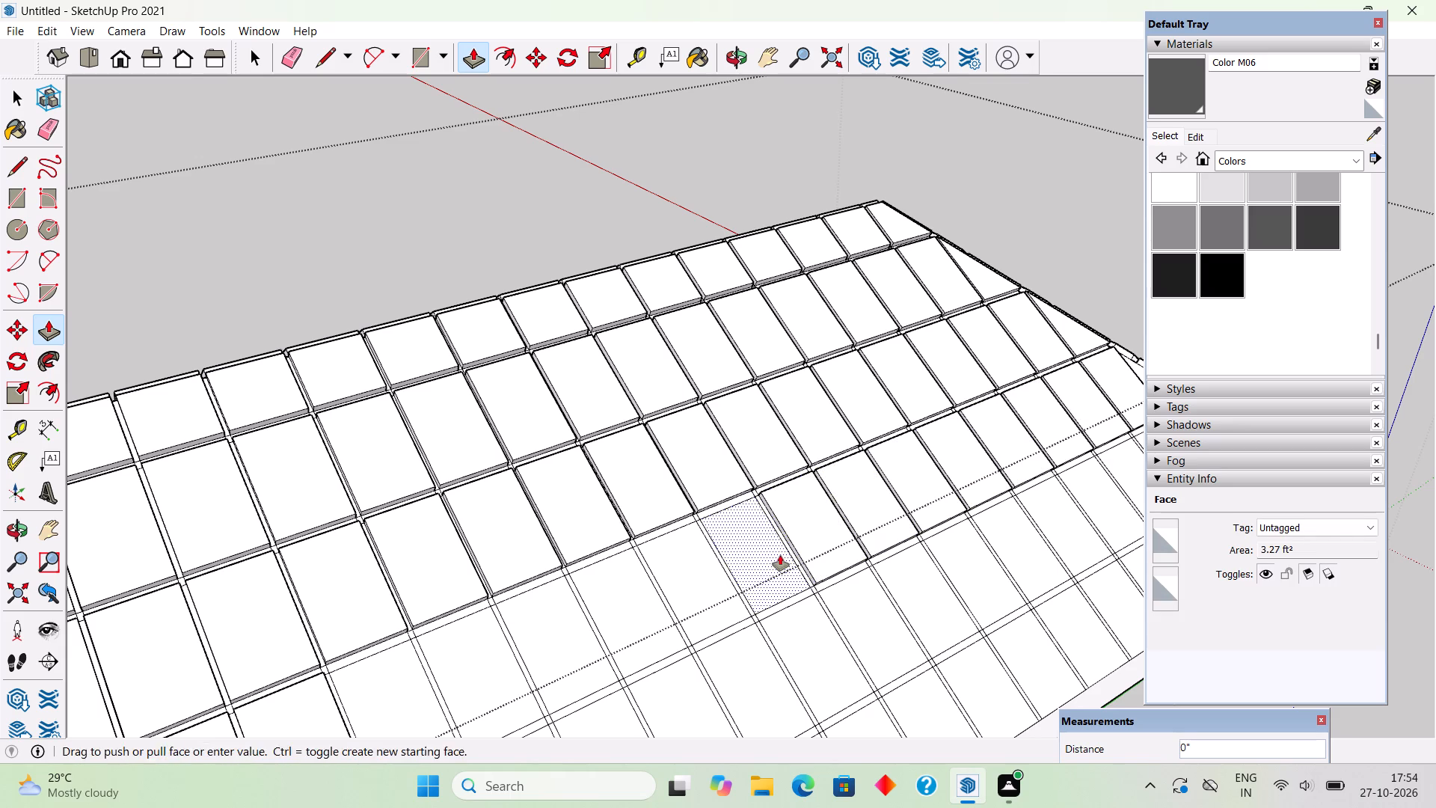
{"action": "double_click", "coordinate": [705, 577]}
{"action": "double_click", "coordinate": [650, 598]}
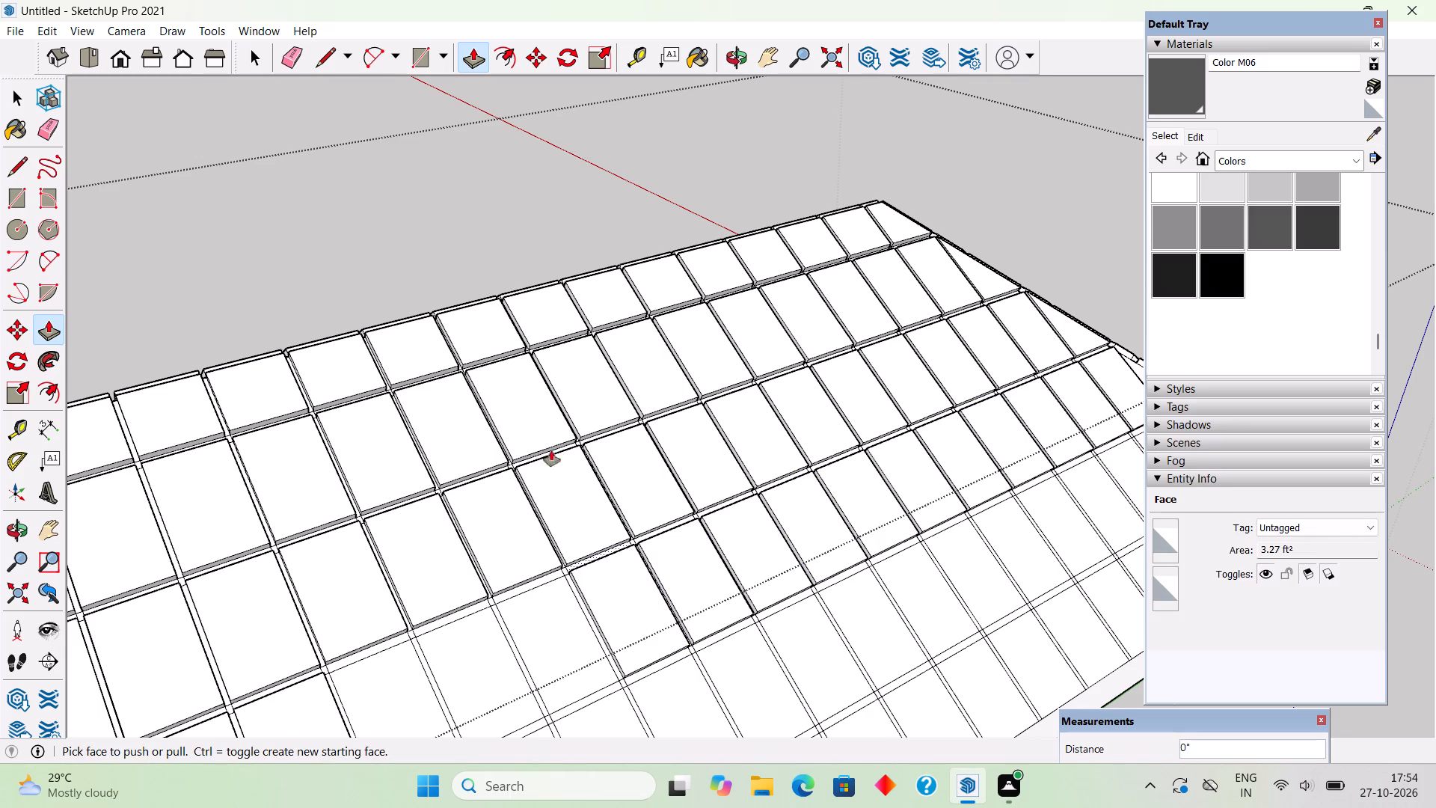
{"action": "scroll", "coordinate": [532, 371], "scroll_direction": "down", "scroll_amount": 5}
{"action": "scroll", "coordinate": [434, 577], "scroll_direction": "up", "scroll_amount": 7}
{"action": "double_click", "coordinate": [437, 572]}
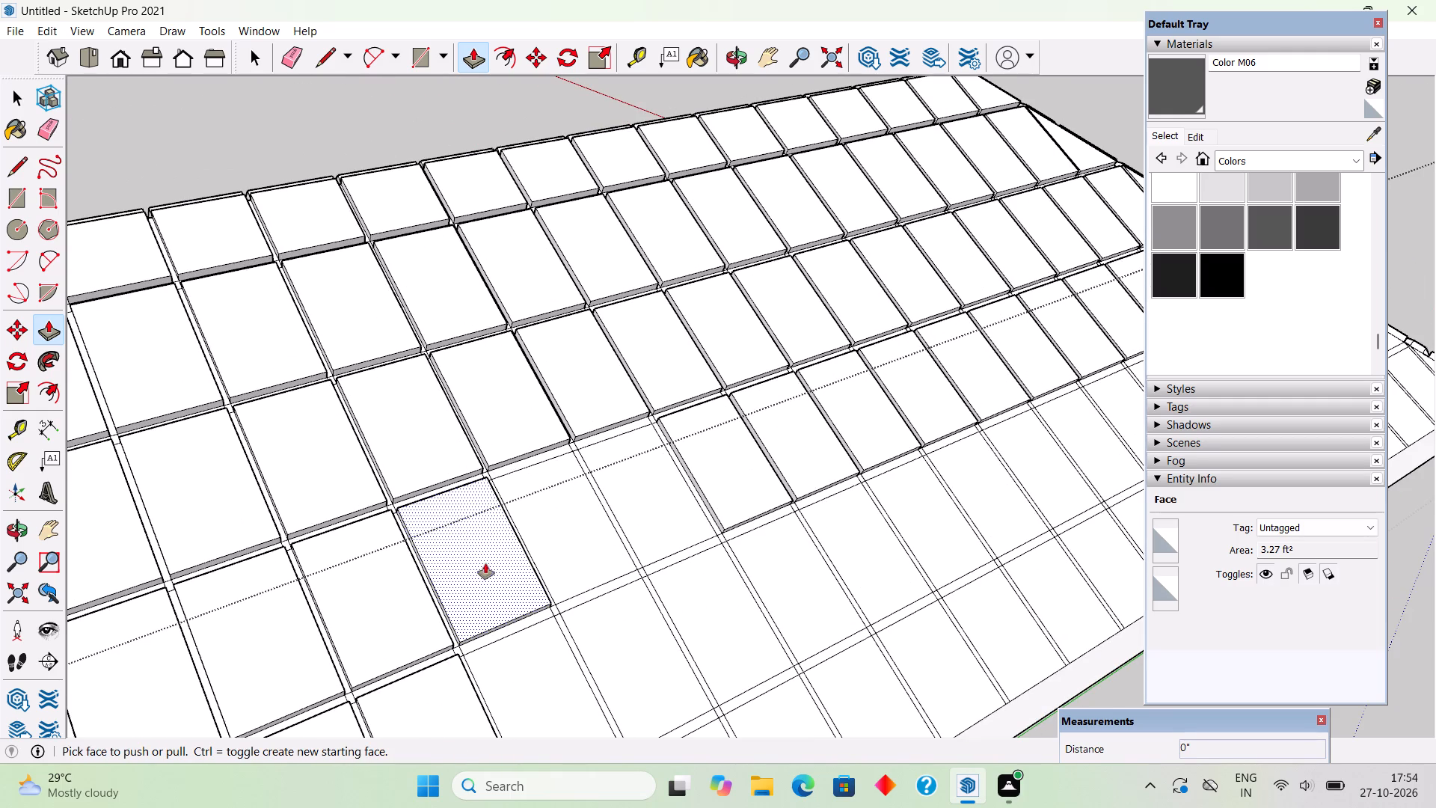
{"action": "double_click", "coordinate": [553, 541]}
{"action": "double_click", "coordinate": [636, 506]}
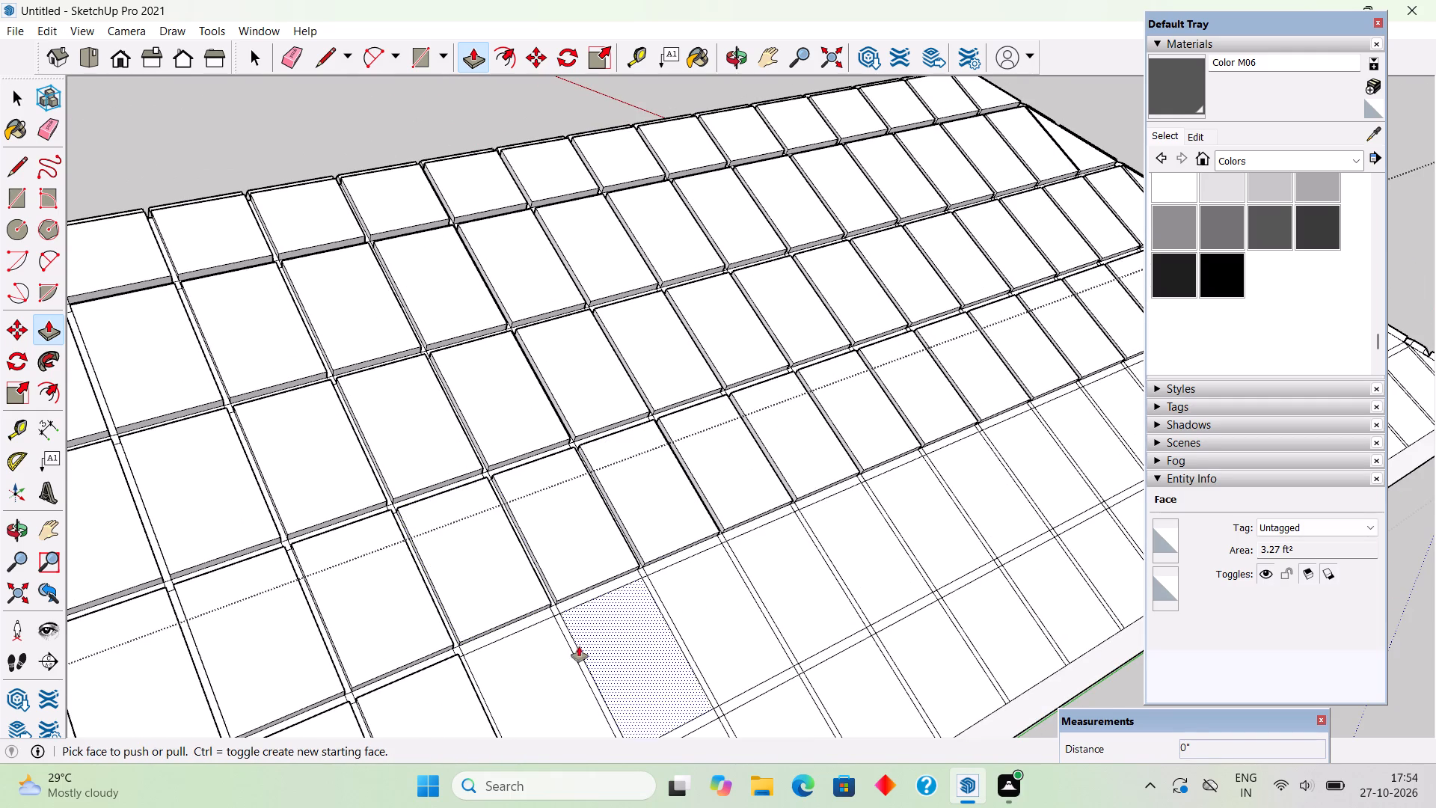
Raise the next five fifth-row panels by 2", continuing from the already raised ones toward the far hip.
{"action": "middle_click_drag", "start_coordinate": [544, 582], "coordinate": [423, 230]}
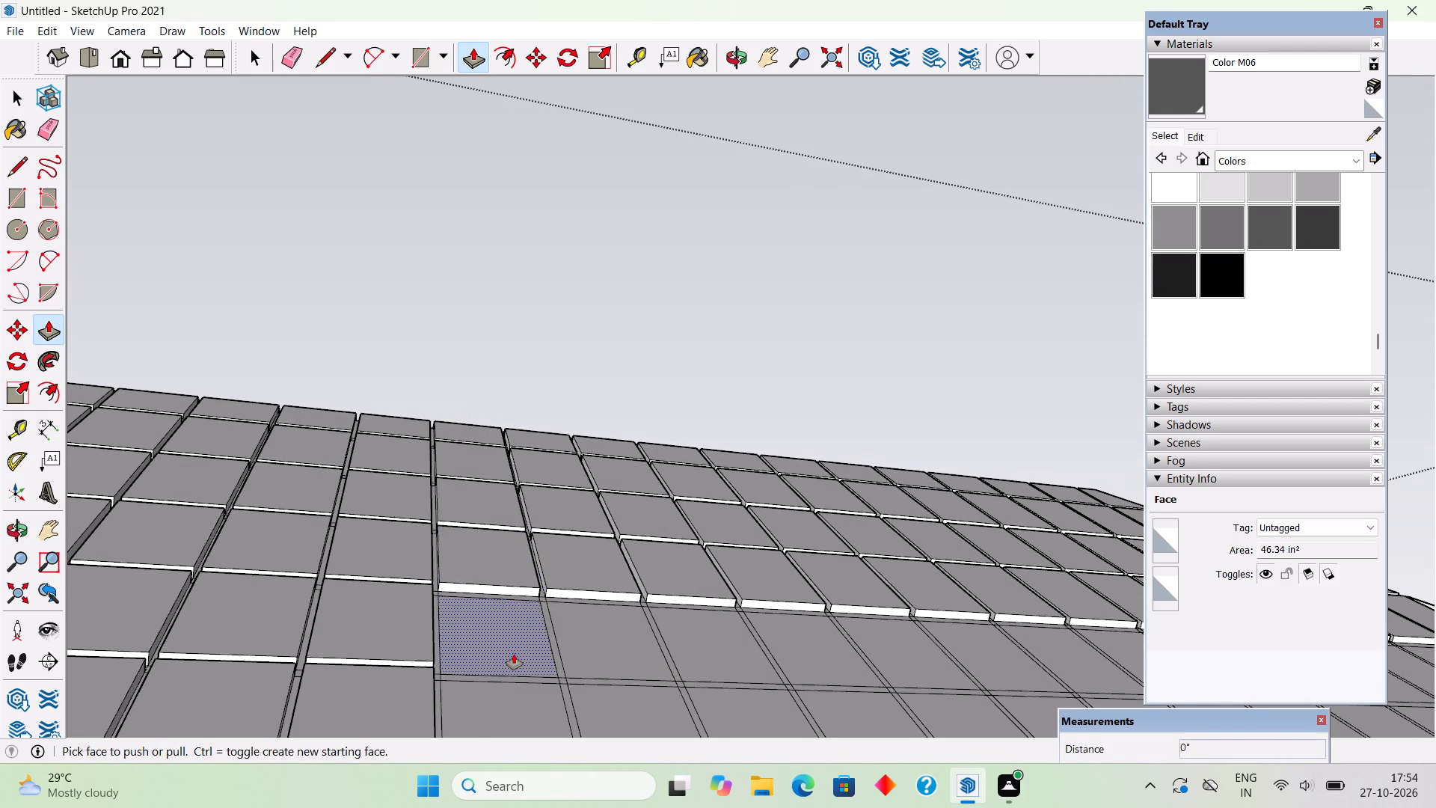
{"action": "double_click", "coordinate": [514, 654]}
{"action": "double_click", "coordinate": [580, 644]}
{"action": "double_click", "coordinate": [696, 651]}
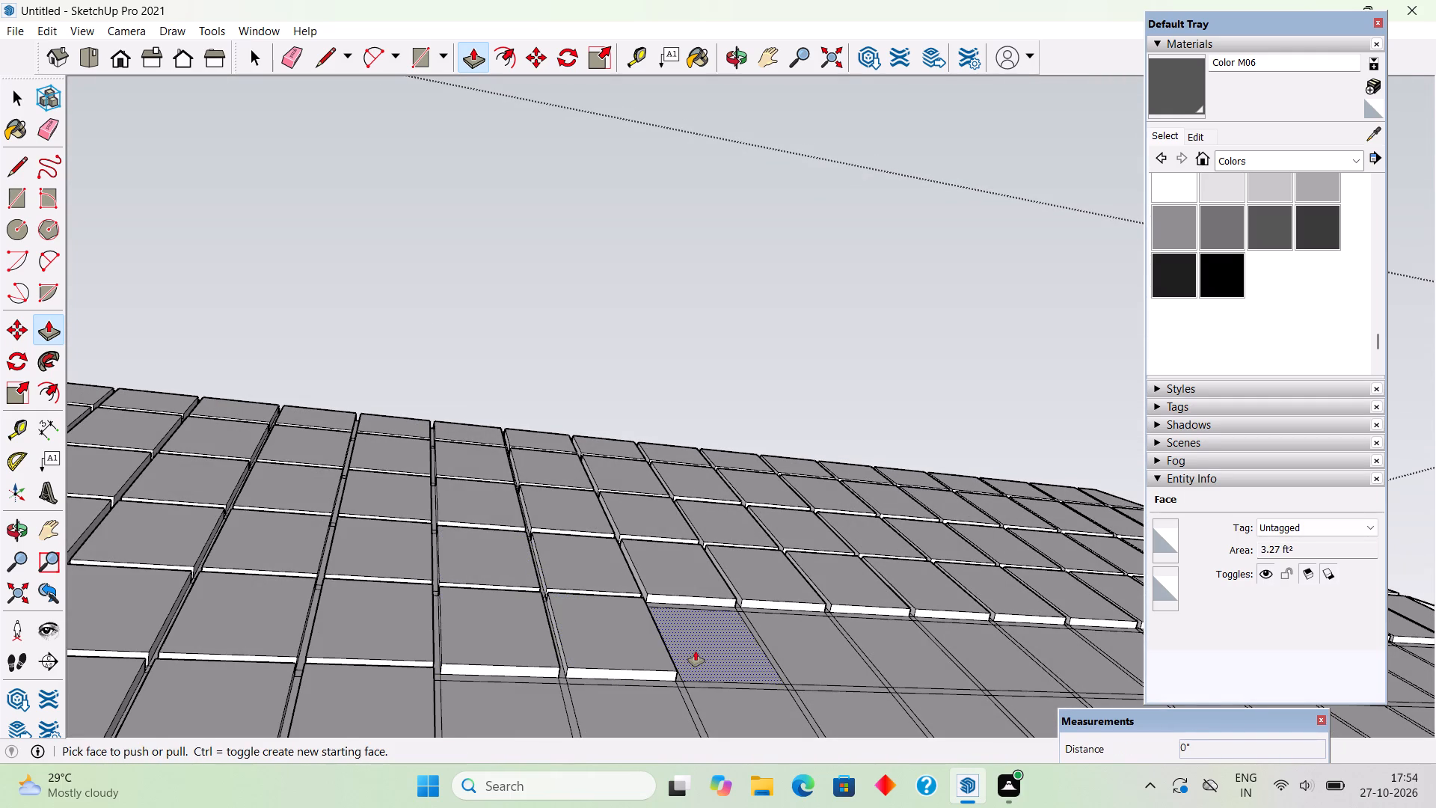
{"action": "double_click", "coordinate": [802, 655]}
{"action": "double_click", "coordinate": [886, 640]}
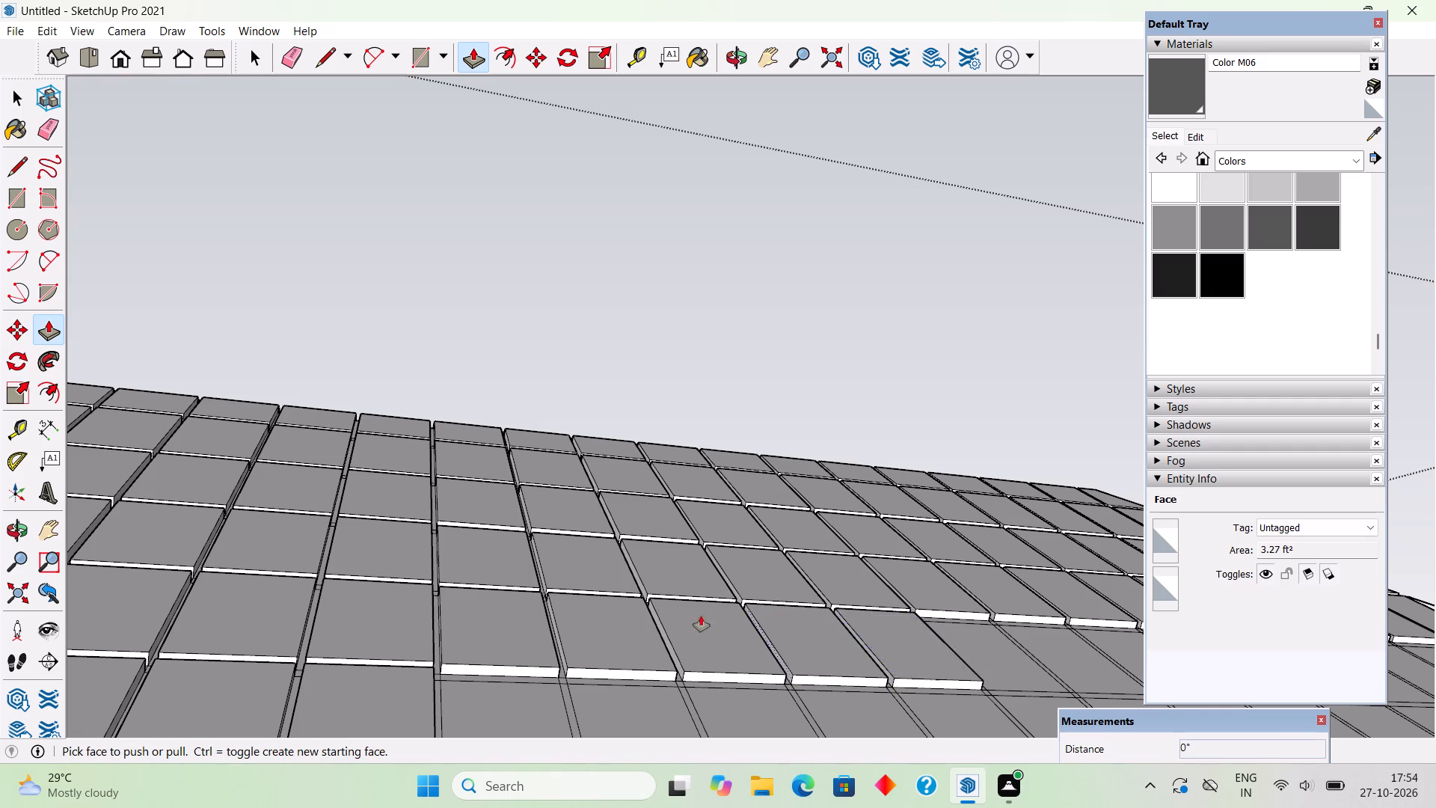
Raise the remaining full fifth-row panels by 2", working along the row to the far hip.
{"action": "scroll", "coordinate": [552, 578], "scroll_direction": "down", "scroll_amount": 6}
{"action": "middle_click_drag", "start_coordinate": [613, 619], "coordinate": [633, 715]}
{"action": "scroll", "coordinate": [633, 715], "scroll_direction": "down", "scroll_amount": 4}
{"action": "scroll", "coordinate": [604, 512], "scroll_direction": "down", "scroll_amount": 5}
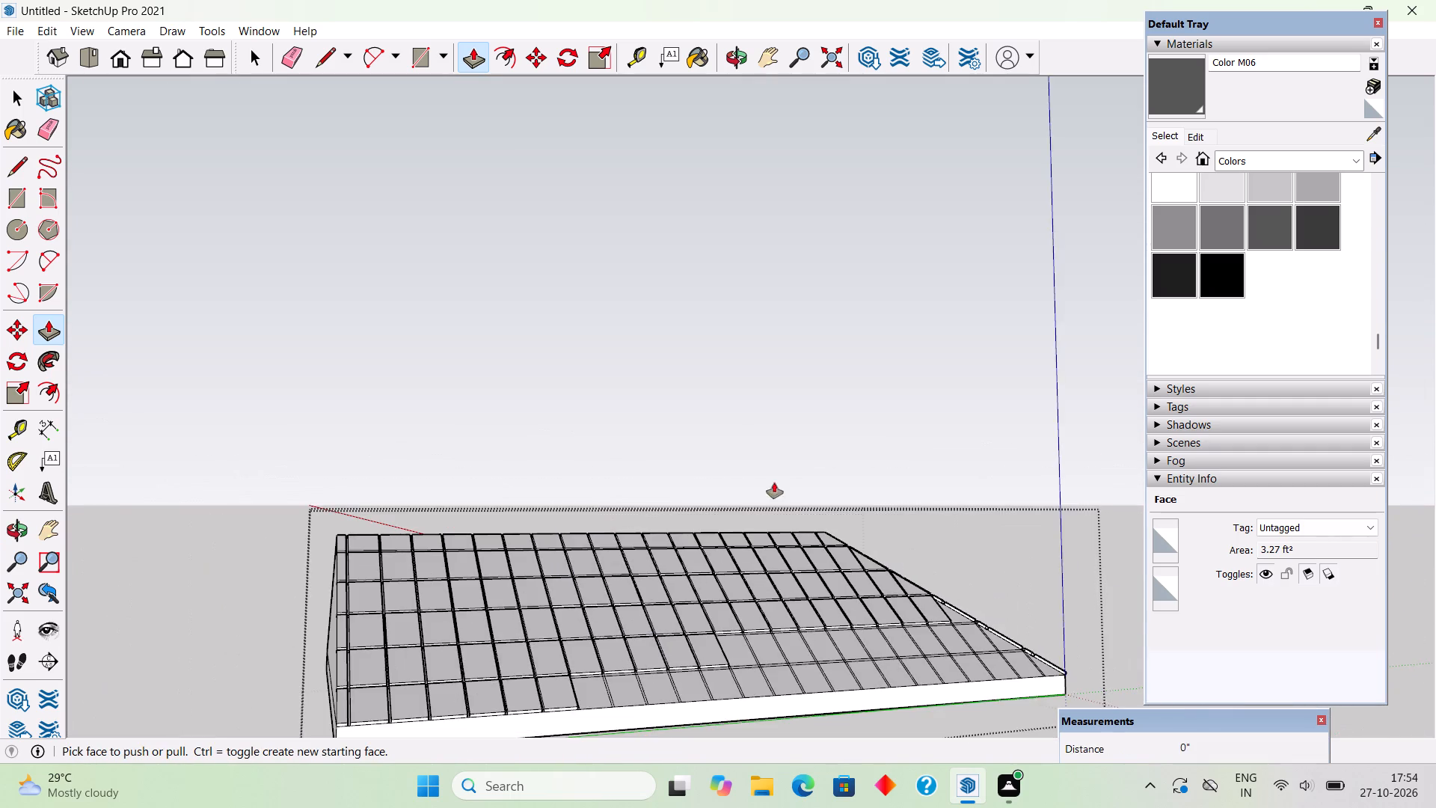
{"action": "middle_click_drag", "start_coordinate": [785, 543], "coordinate": [846, 744]}
{"action": "scroll", "coordinate": [949, 676], "scroll_direction": "up", "scroll_amount": 9}
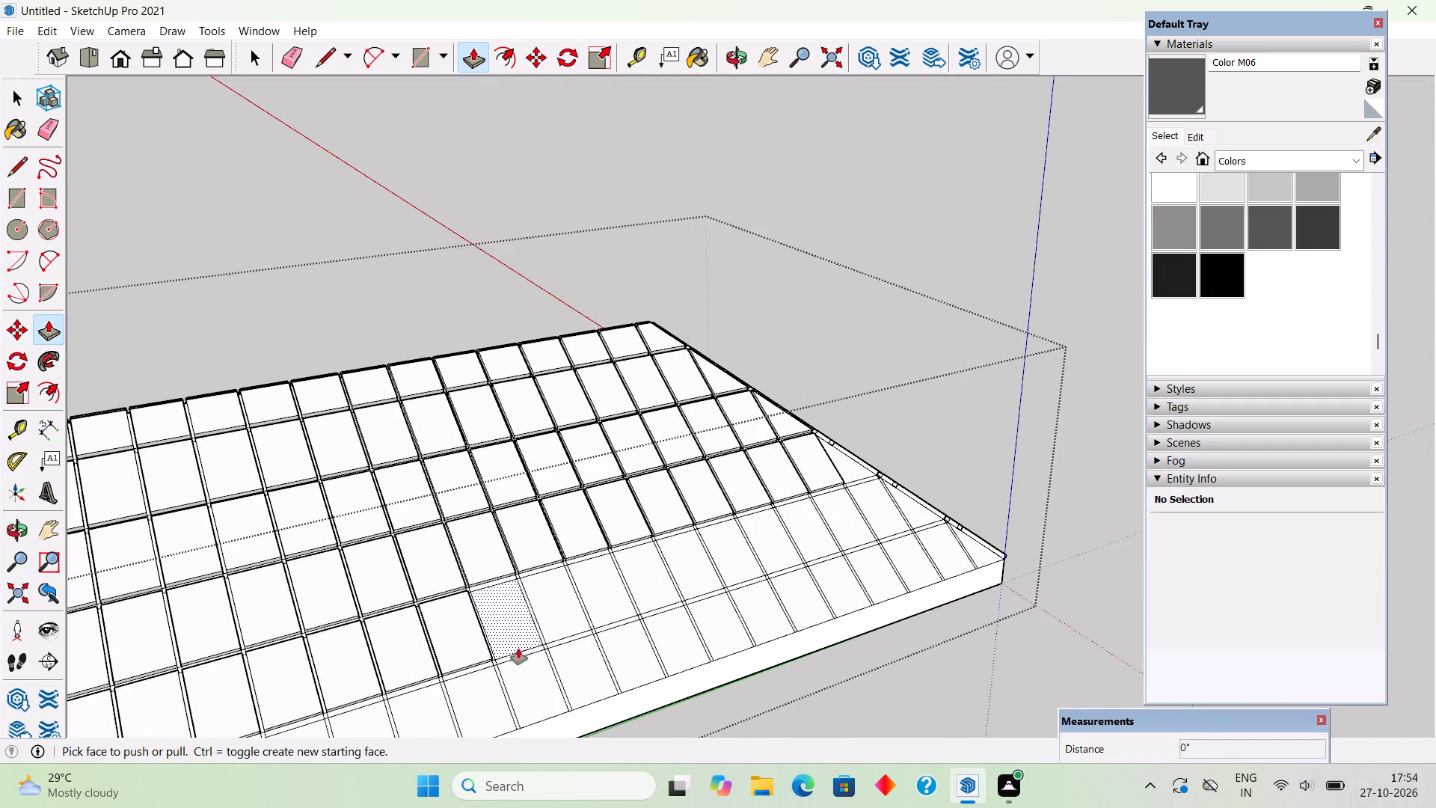
{"action": "double_click", "coordinate": [516, 632]}
{"action": "double_click", "coordinate": [566, 607]}
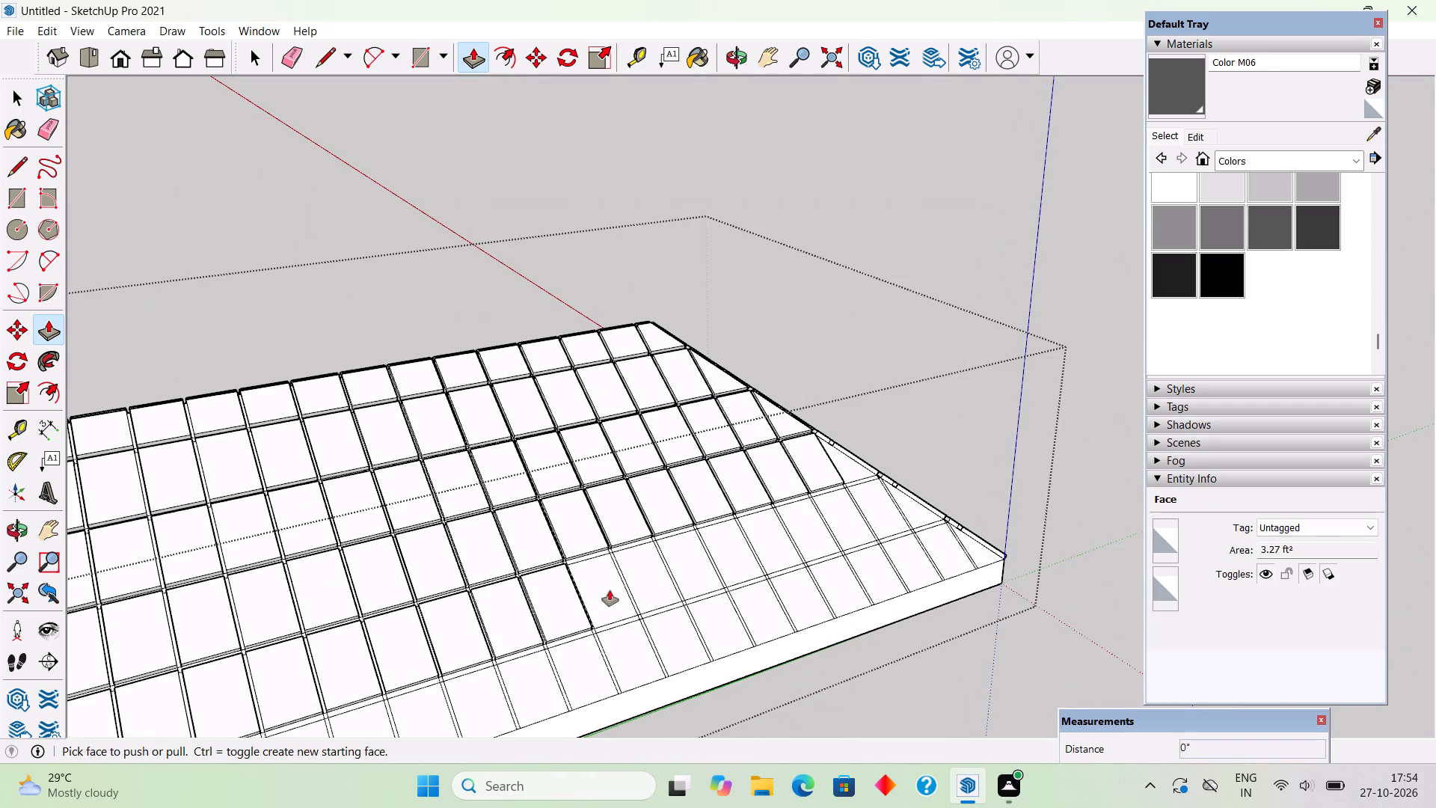
{"action": "double_click", "coordinate": [610, 590]}
{"action": "double_click", "coordinate": [642, 579]}
{"action": "double_click", "coordinate": [678, 560]}
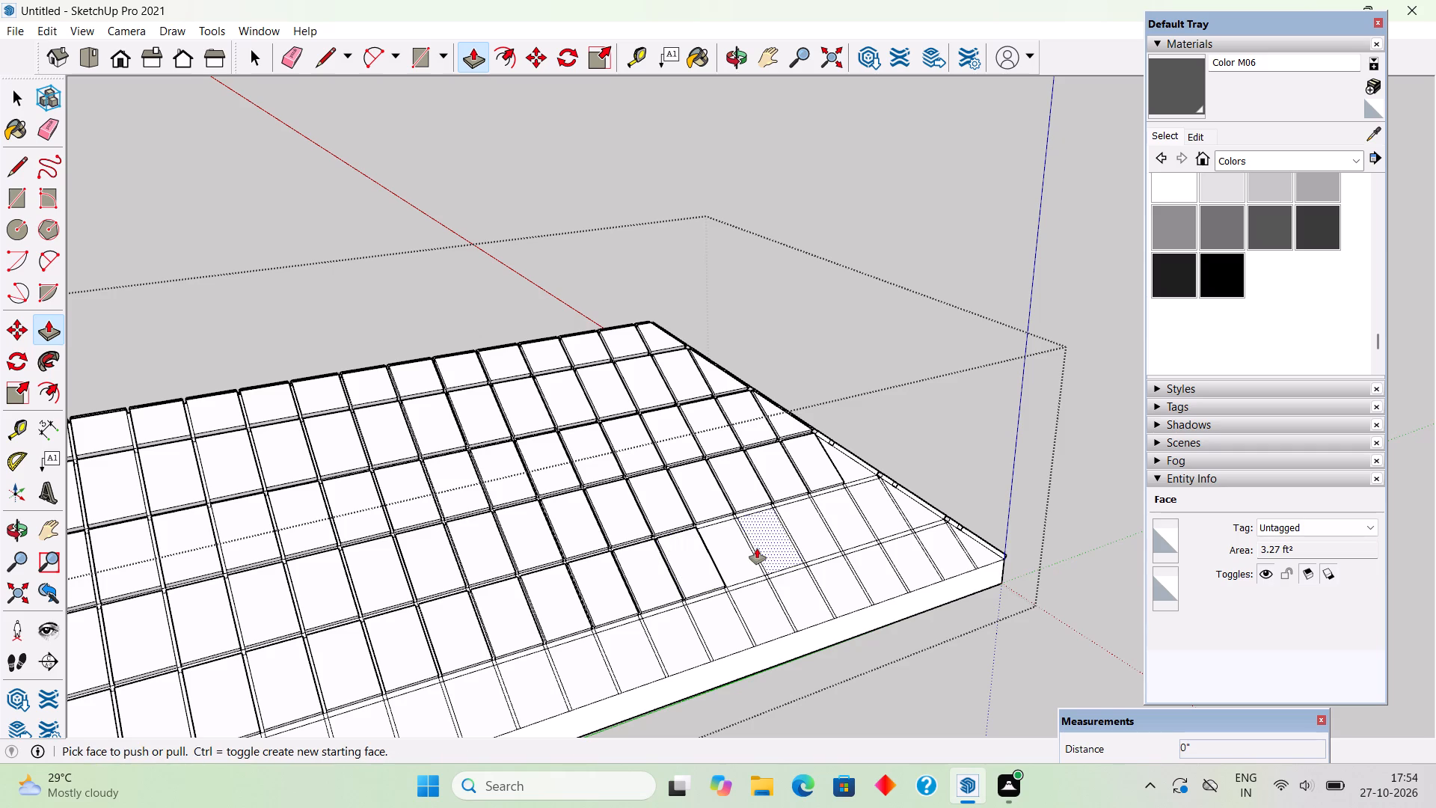
{"action": "double_click", "coordinate": [746, 554]}
{"action": "double_click", "coordinate": [775, 543]}
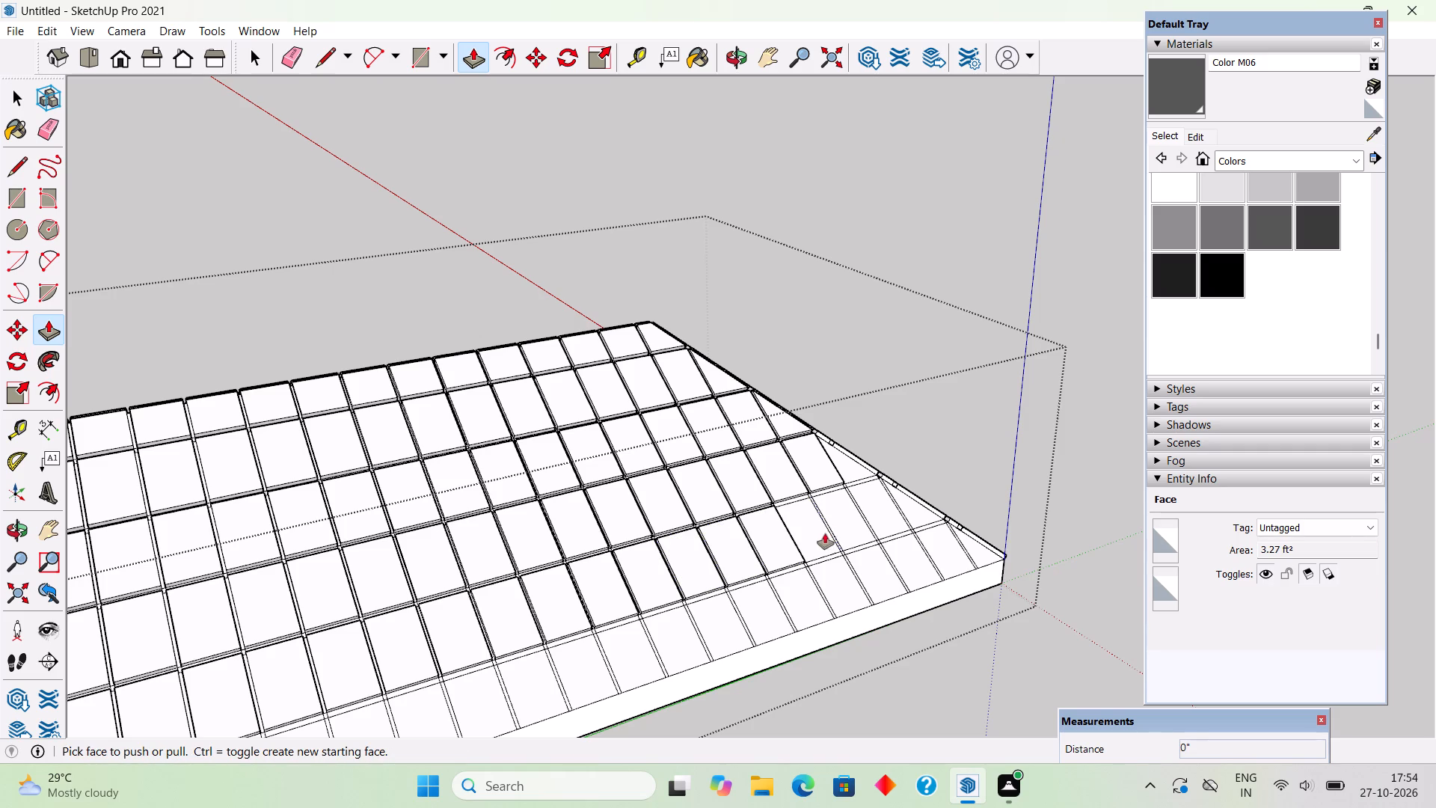
{"action": "double_click", "coordinate": [820, 535]}
{"action": "double_click", "coordinate": [849, 518]}
{"action": "double_click", "coordinate": [874, 506]}
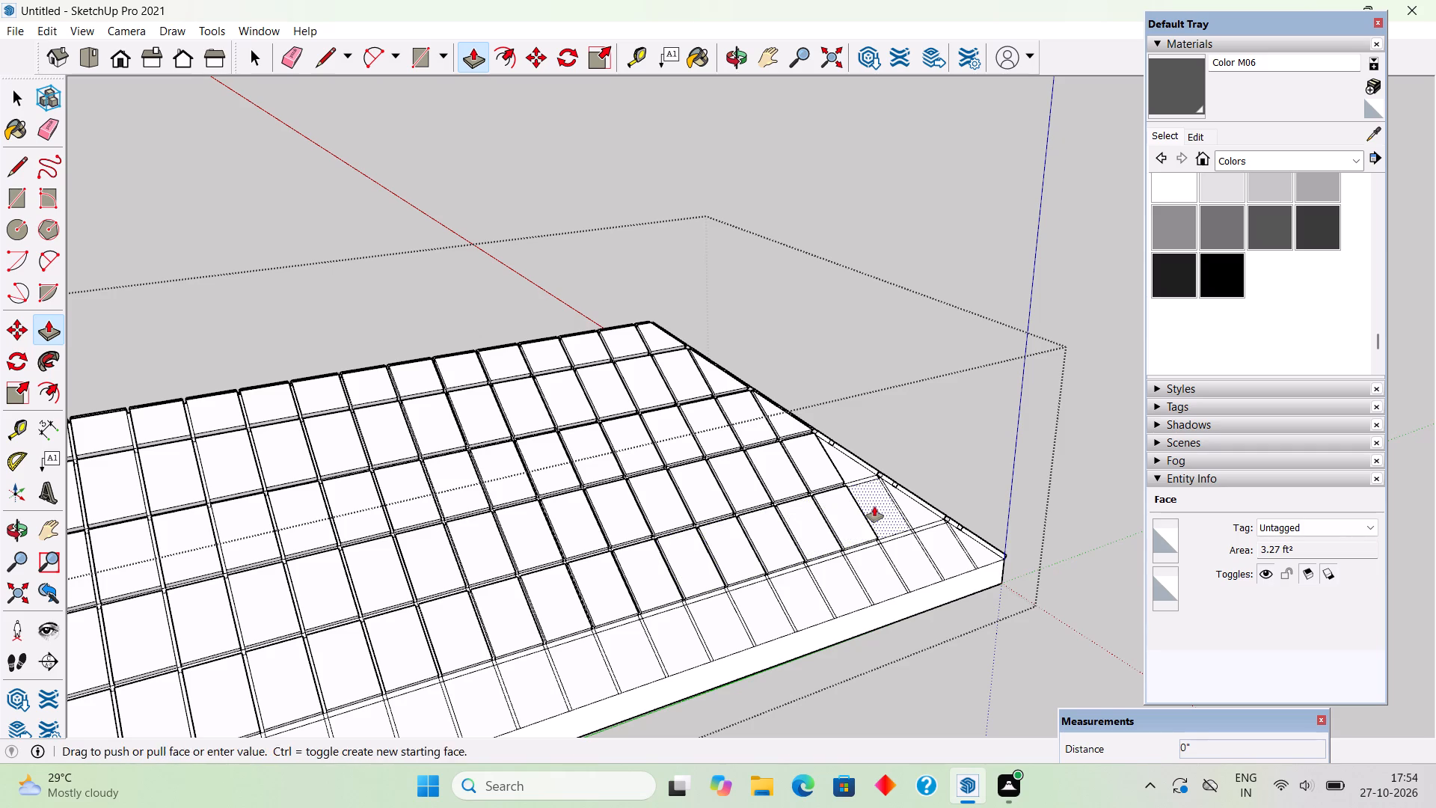
Raise the cut panels at the far hip in the fourth and fifth rows by 2".
{"action": "scroll", "coordinate": [857, 457], "scroll_direction": "up", "scroll_amount": 7}
{"action": "double_click", "coordinate": [848, 468]}
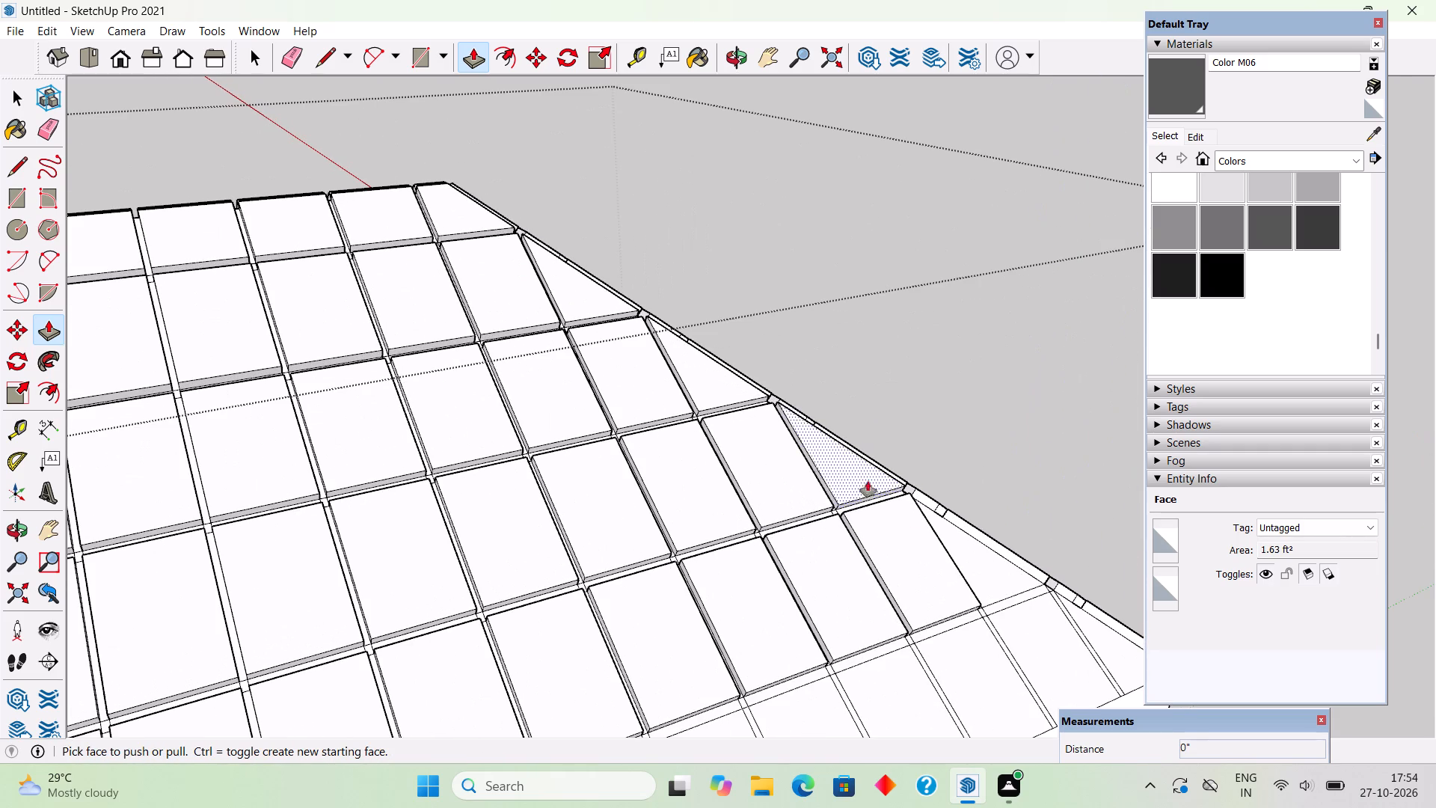
{"action": "left_click", "coordinate": [974, 573]}
{"action": "left_click", "coordinate": [974, 573]}
Raise the eave-row panels by 2", starting with the full panels near the far hip and working back along the row.
{"action": "double_click", "coordinate": [1038, 632]}
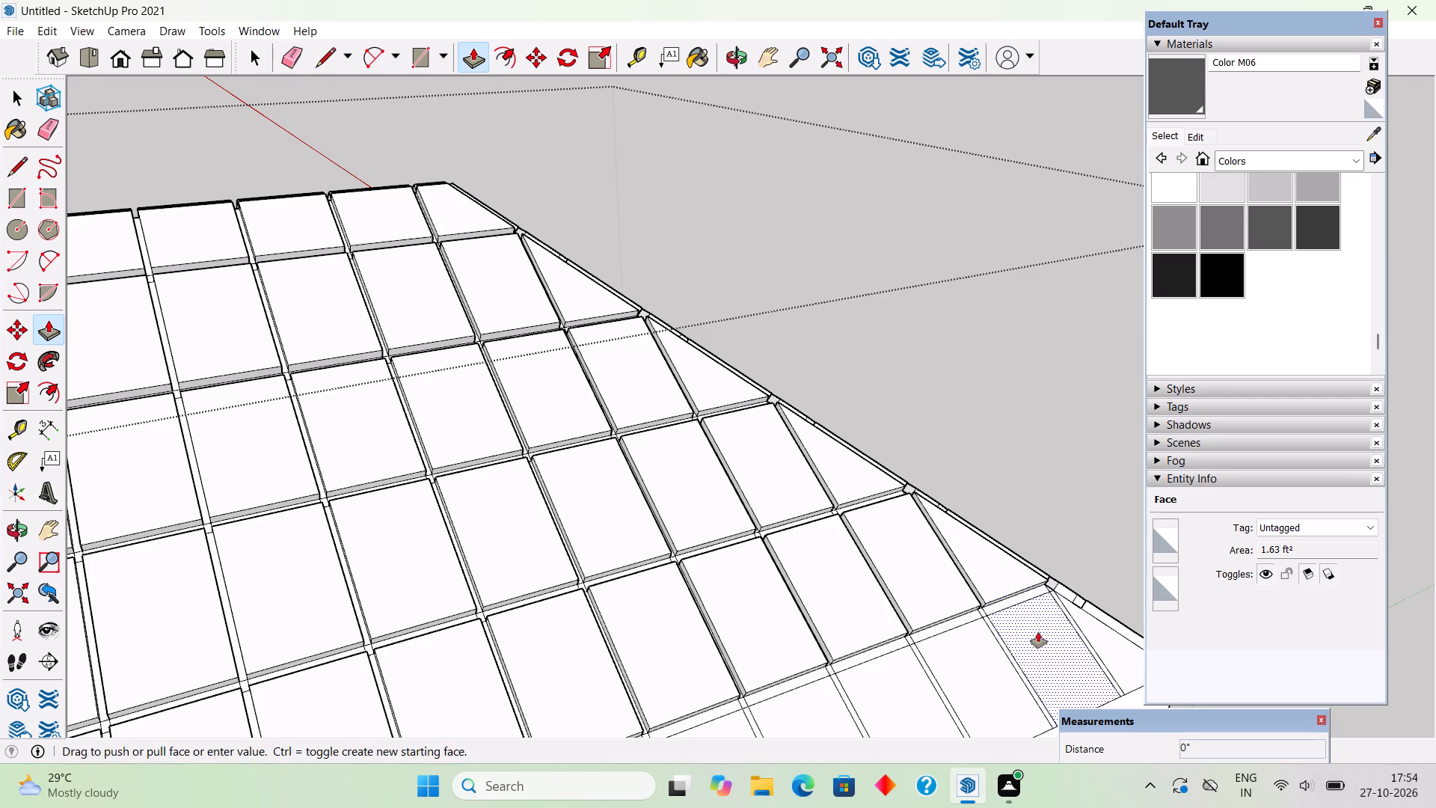
{"action": "double_click", "coordinate": [996, 660]}
{"action": "double_click", "coordinate": [919, 712]}
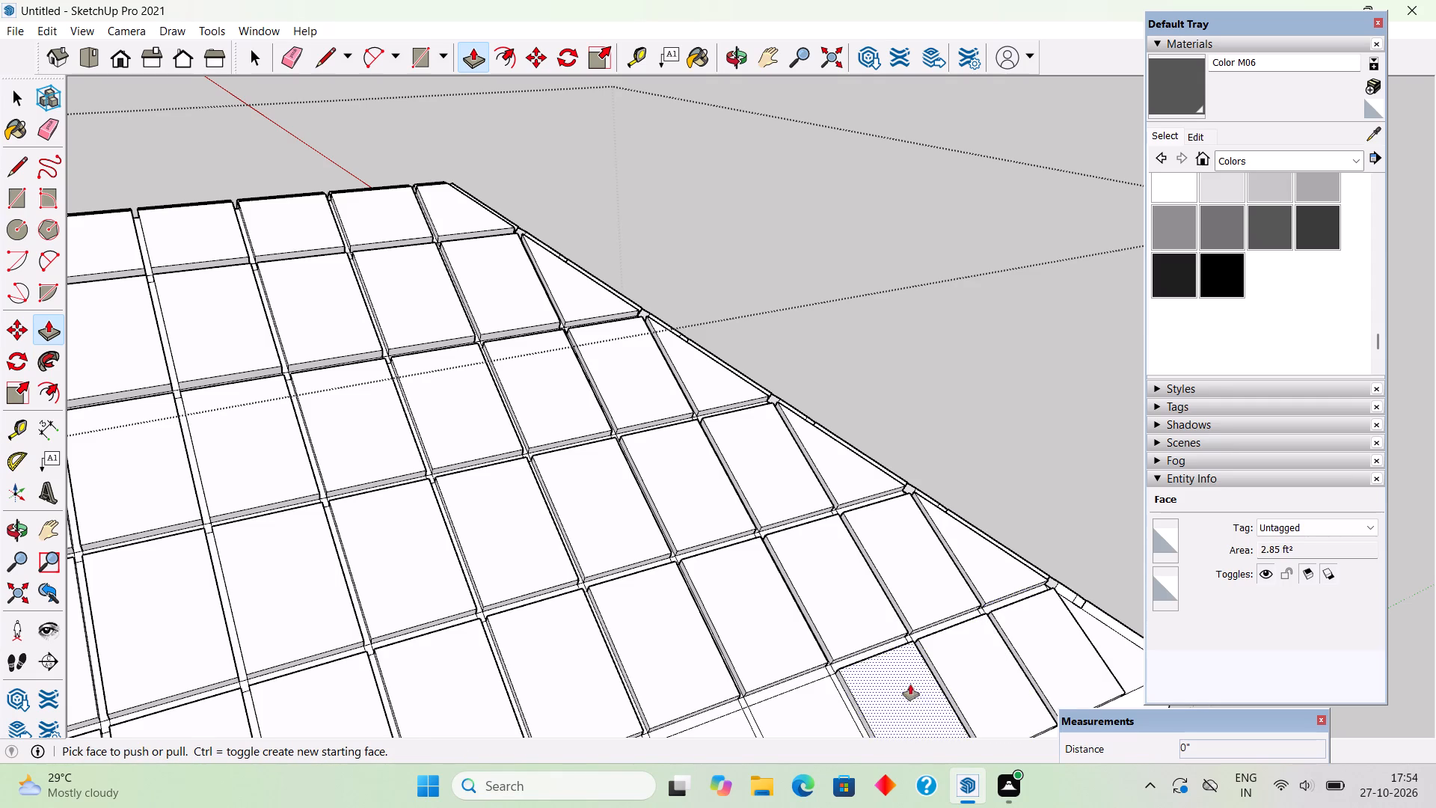
{"action": "scroll", "coordinate": [778, 377], "scroll_direction": "down", "scroll_amount": 7}
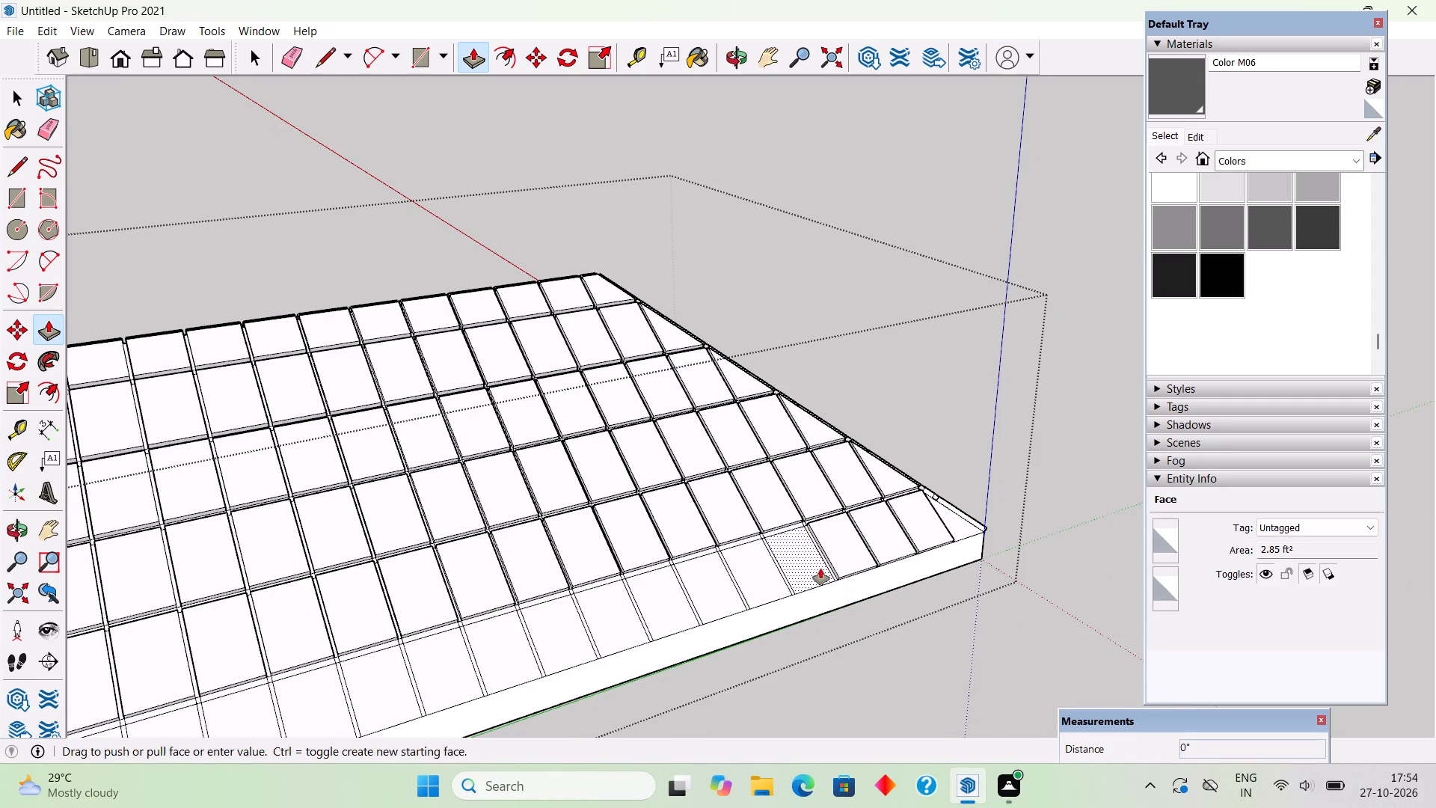
{"action": "double_click", "coordinate": [820, 569]}
{"action": "double_click", "coordinate": [768, 581]}
{"action": "double_click", "coordinate": [728, 598]}
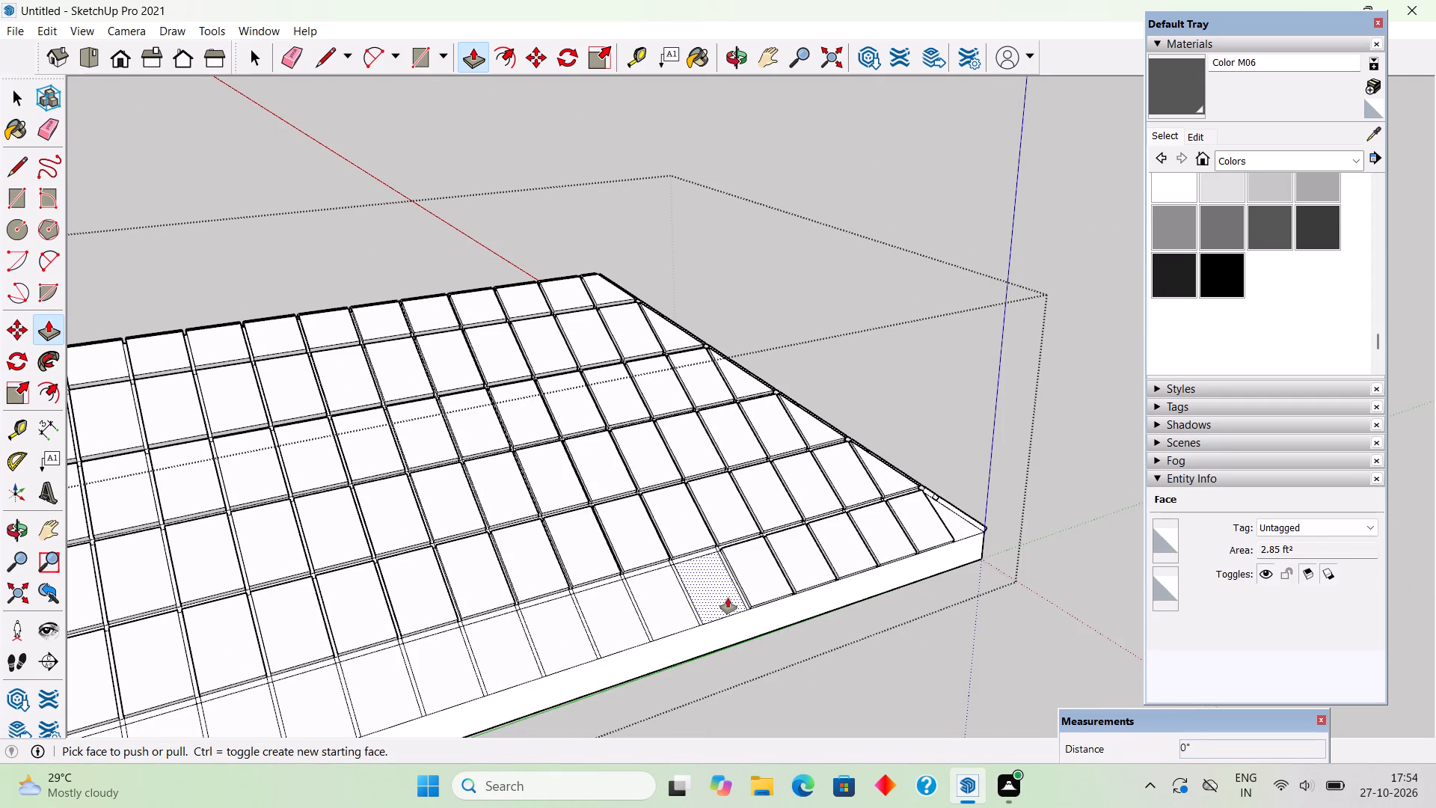
{"action": "double_click", "coordinate": [666, 620]}
{"action": "double_click", "coordinate": [627, 637]}
{"action": "double_click", "coordinate": [583, 646]}
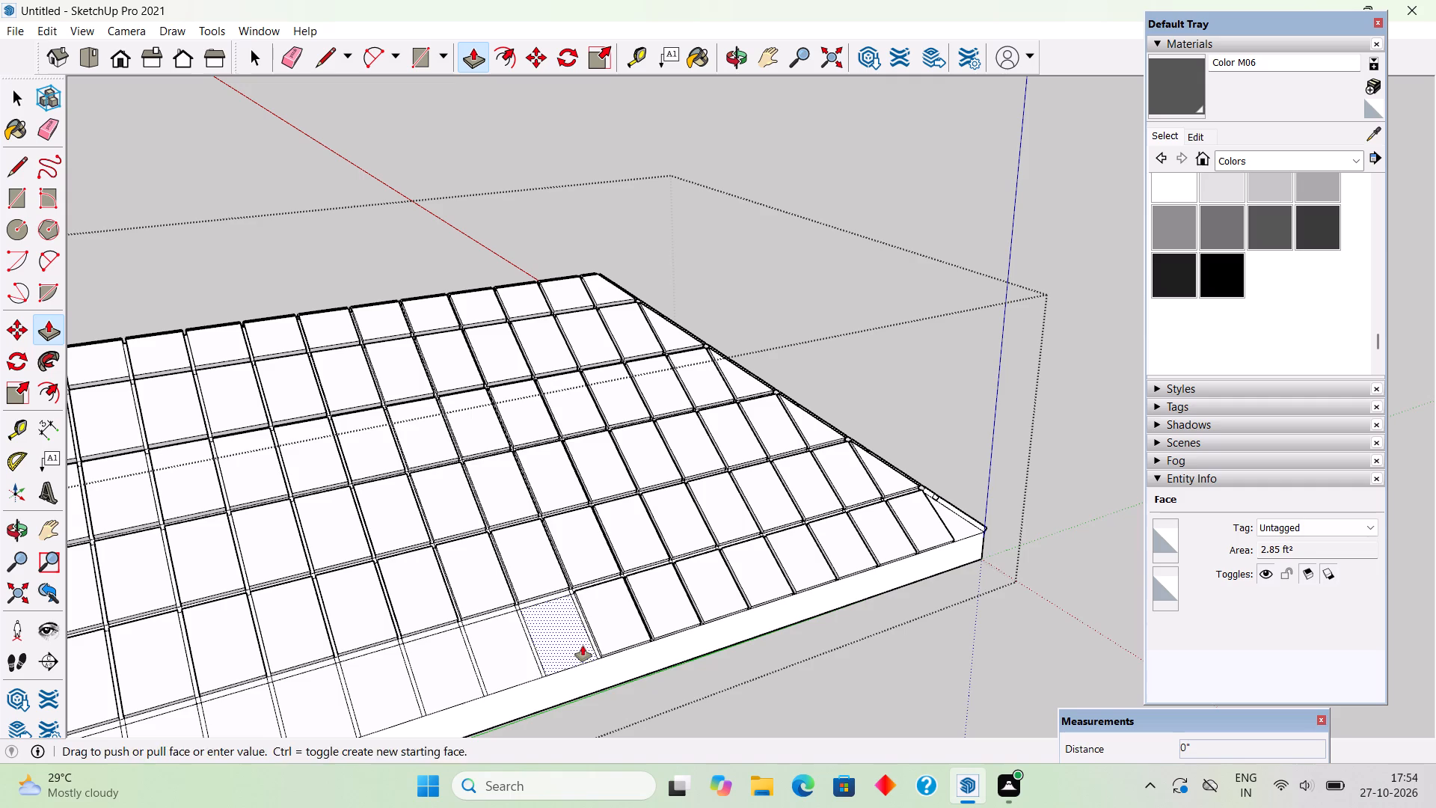
{"action": "double_click", "coordinate": [531, 658]}
{"action": "double_click", "coordinate": [457, 676]}
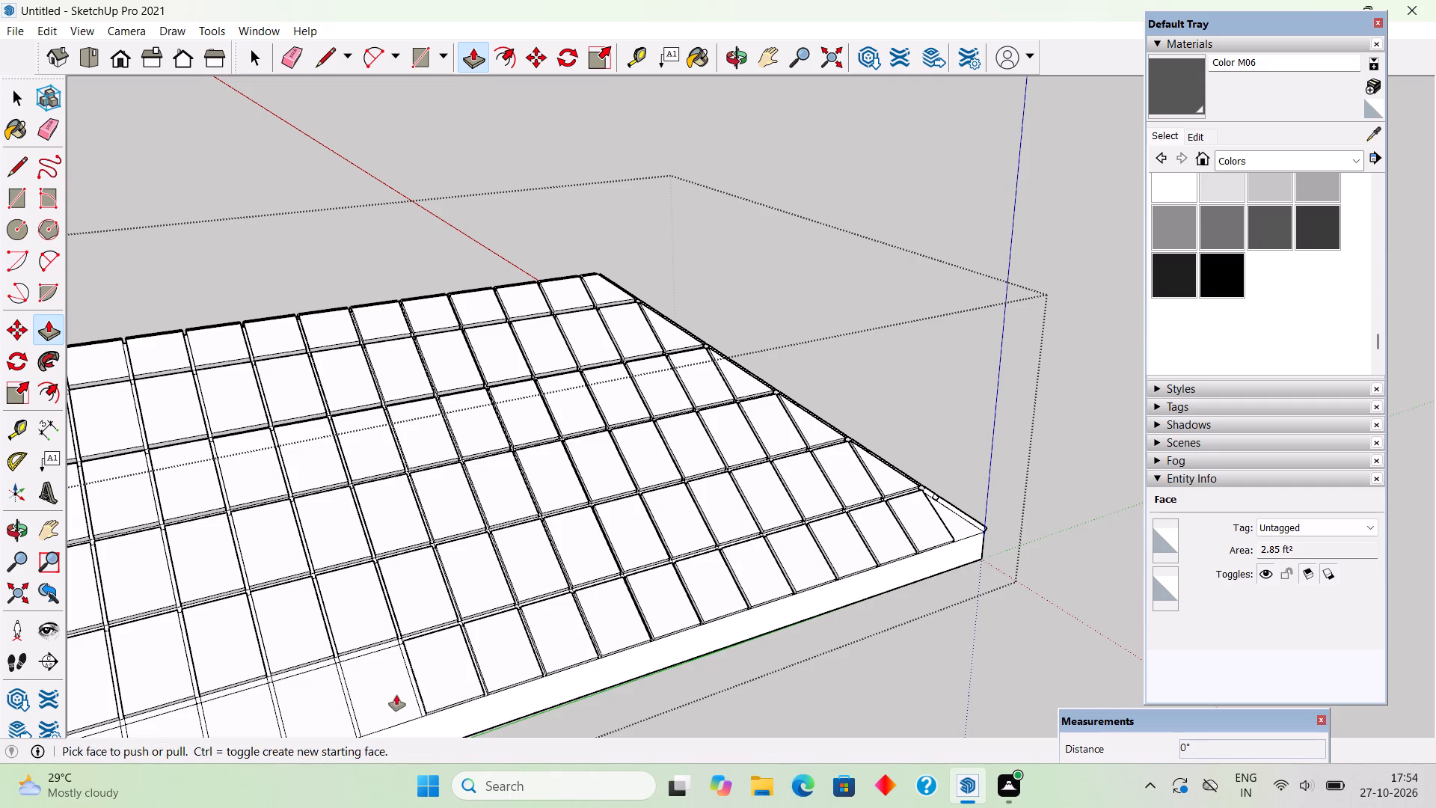
{"action": "double_click", "coordinate": [396, 695]}
Raise the last four full eave-row panels and the cut panel at the far hip corner by 2", and close the roof group.
{"action": "scroll", "coordinate": [432, 465], "scroll_direction": "down", "scroll_amount": 4}
{"action": "double_click", "coordinate": [204, 668]}
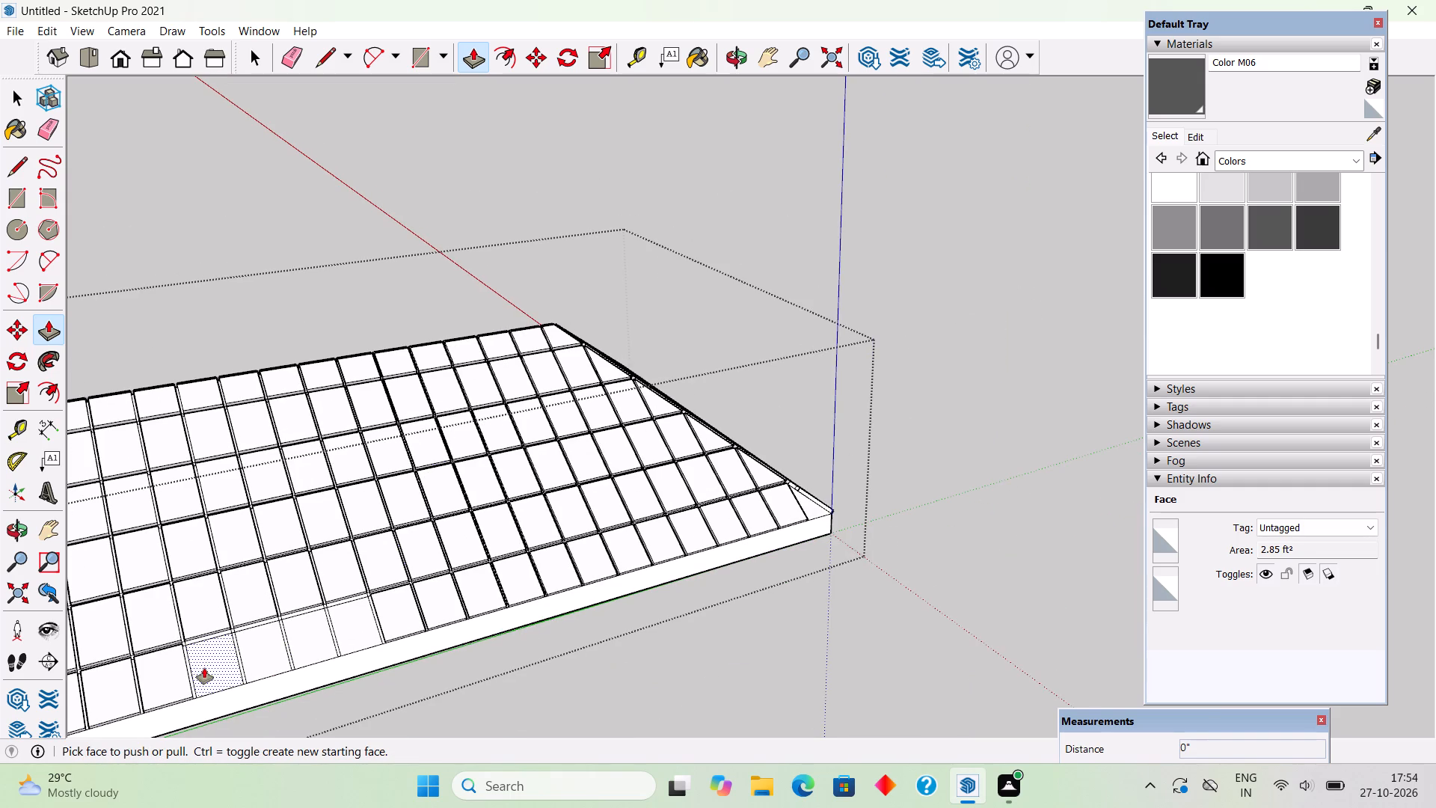
{"action": "double_click", "coordinate": [272, 666]}
{"action": "double_click", "coordinate": [313, 647]}
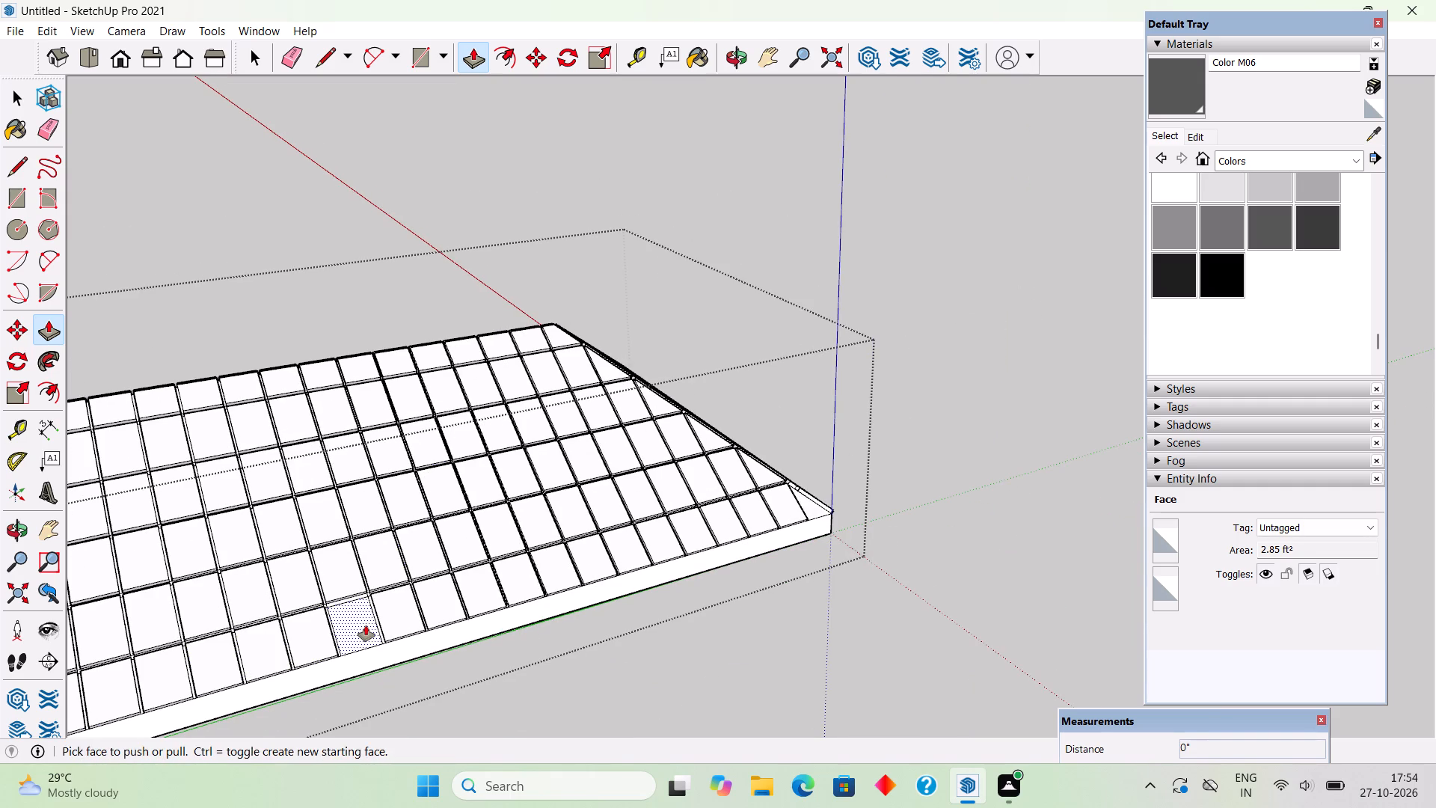
{"action": "double_click", "coordinate": [366, 625]}
{"action": "scroll", "coordinate": [838, 528], "scroll_direction": "up", "scroll_amount": 5}
{"action": "left_click", "coordinate": [810, 497]}
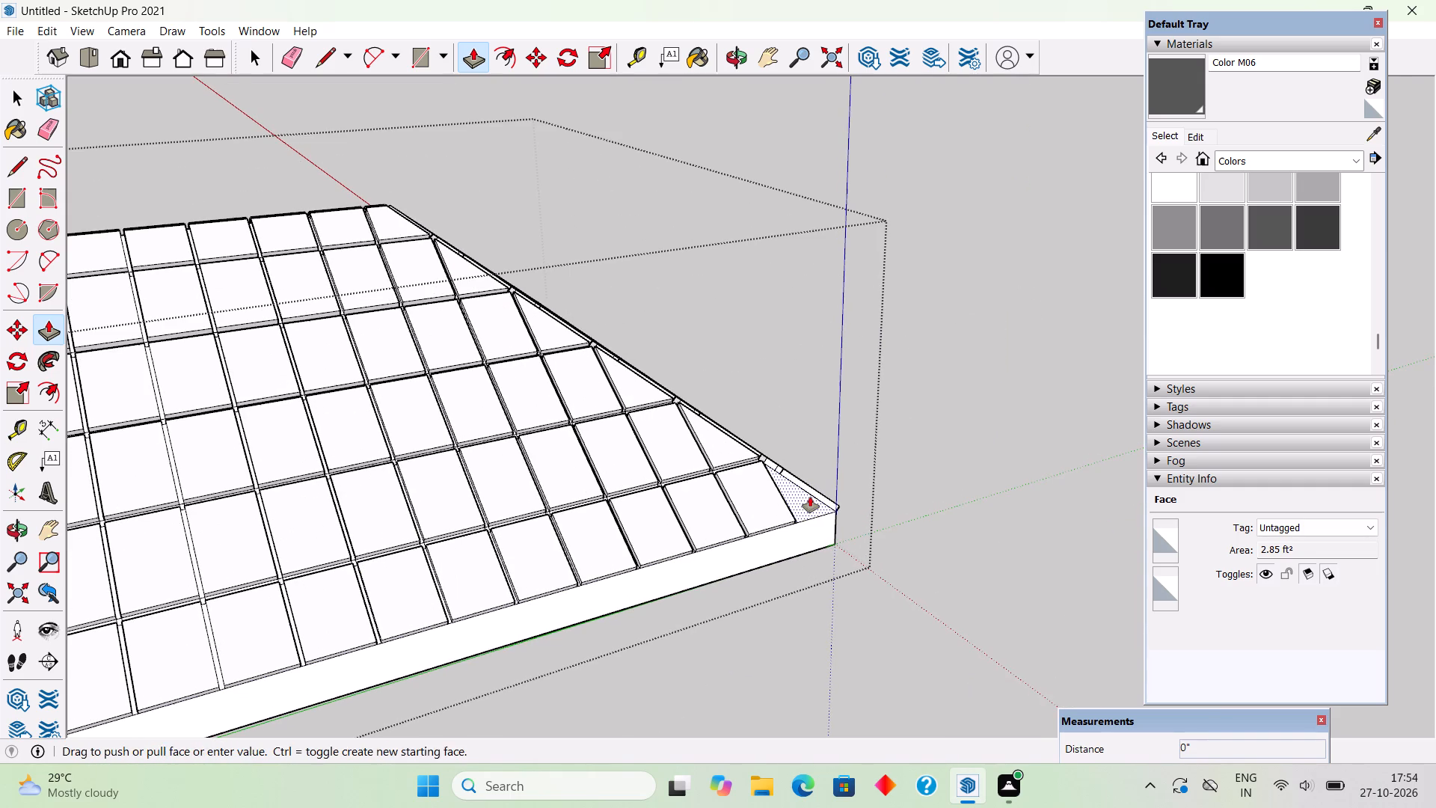
{"action": "left_click", "coordinate": [810, 497]}
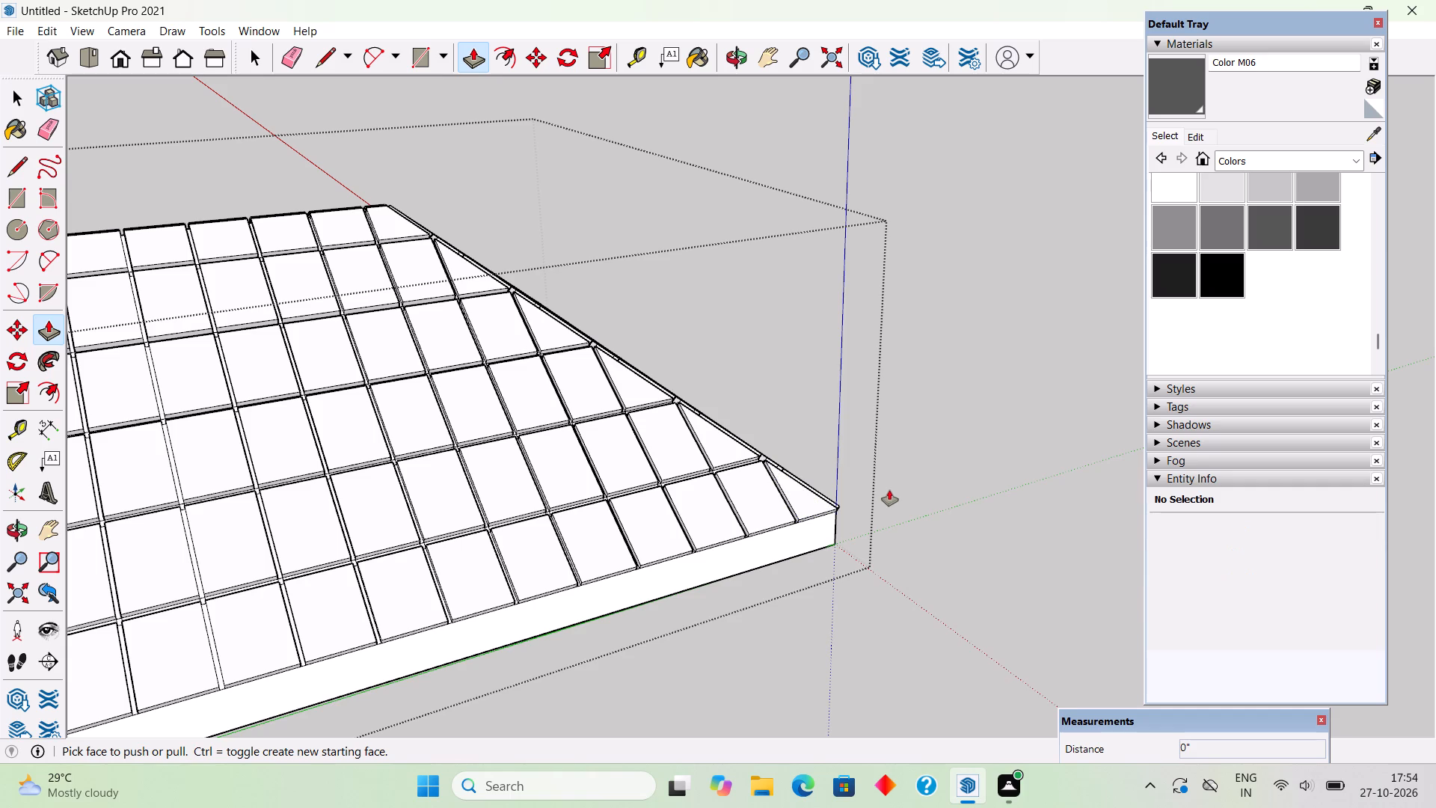
{"action": "key", "text": "space"}
{"action": "middle_click_drag", "start_coordinate": [921, 478], "coordinate": [485, 501]}
{"action": "left_click", "coordinate": [739, 610]}
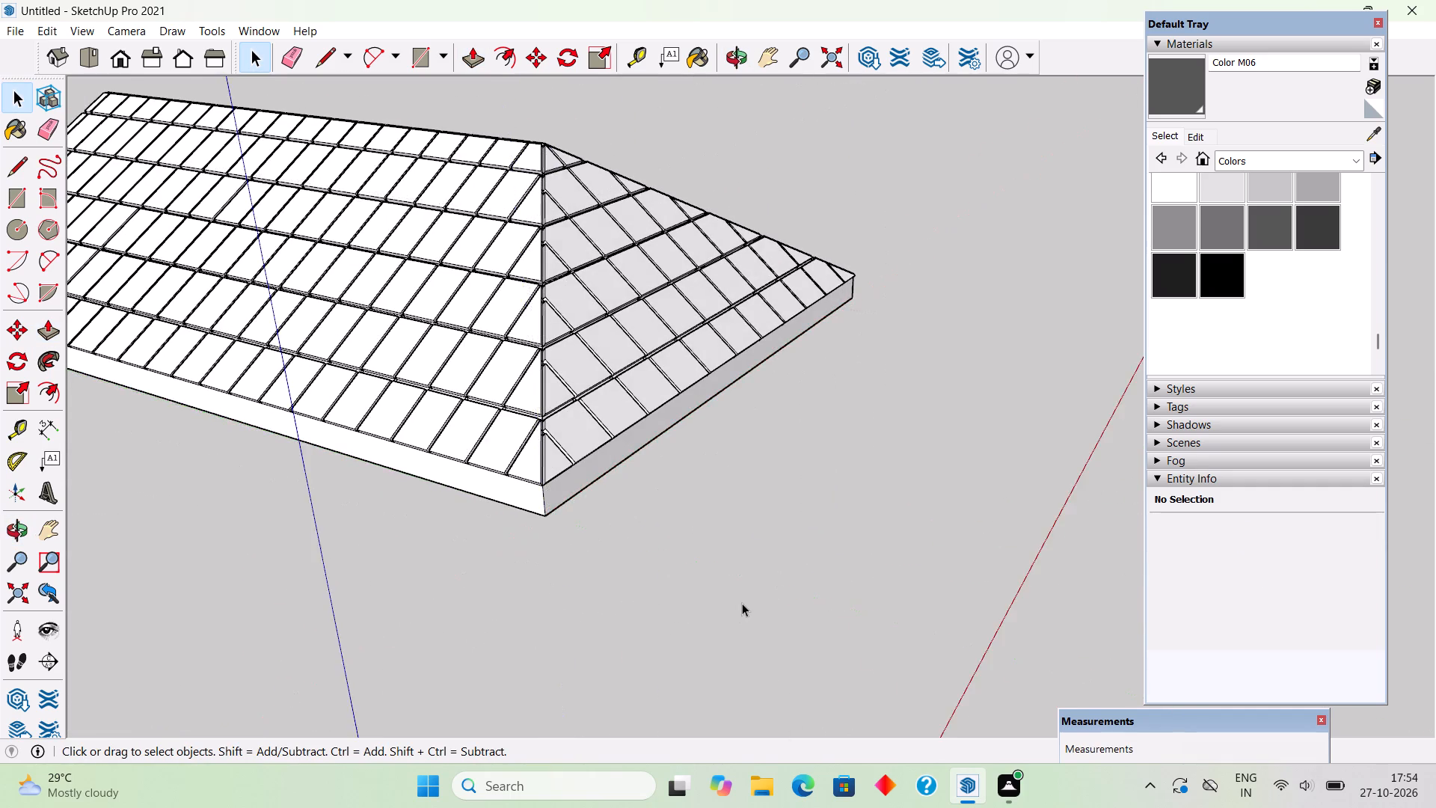
Examine the panelled roof from all sides to check that every slope's covering is complete.
{"action": "scroll", "coordinate": [742, 603], "scroll_direction": "down", "scroll_amount": 6}
{"action": "middle_click_drag", "start_coordinate": [583, 571], "coordinate": [907, 542]}
{"action": "middle_click_drag", "start_coordinate": [550, 540], "coordinate": [915, 436]}
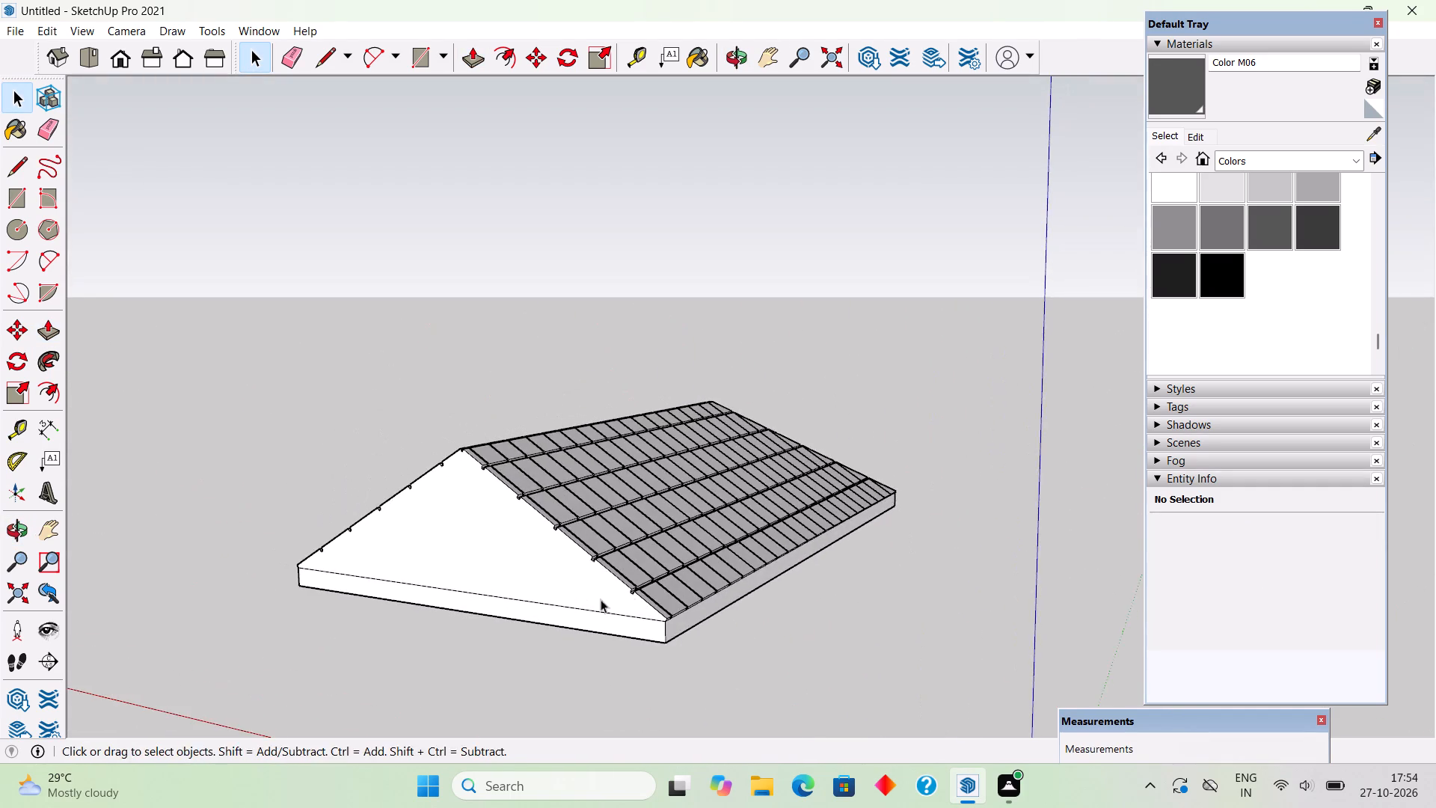
{"action": "middle_click_drag", "start_coordinate": [564, 599], "coordinate": [1013, 640]}
{"action": "middle_click_drag", "start_coordinate": [745, 643], "coordinate": [987, 638]}
{"action": "middle_click_drag", "start_coordinate": [639, 628], "coordinate": [941, 621]}
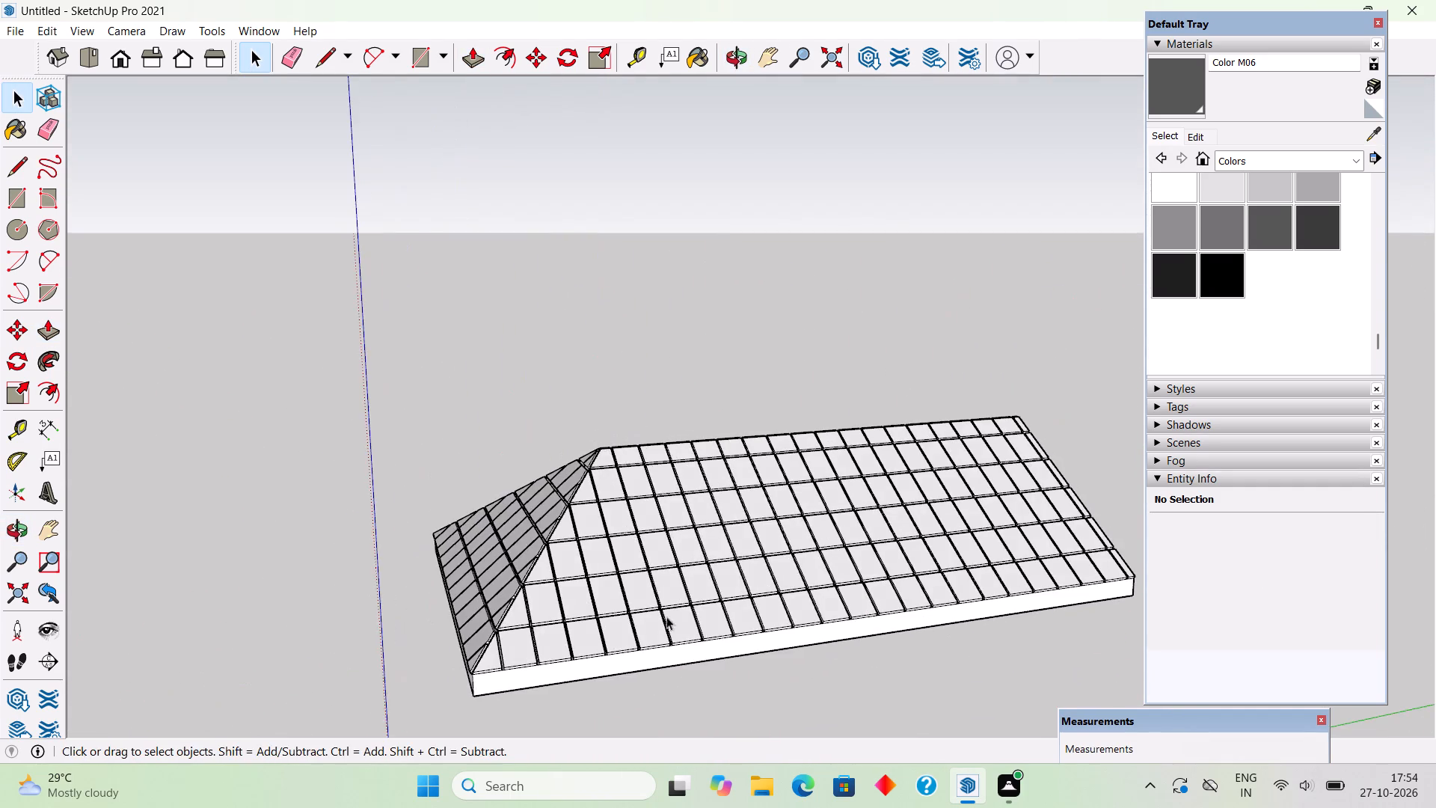
{"action": "middle_click_drag", "start_coordinate": [573, 593], "coordinate": [925, 603]}
{"action": "middle_click_drag", "start_coordinate": [666, 610], "coordinate": [613, 480]}
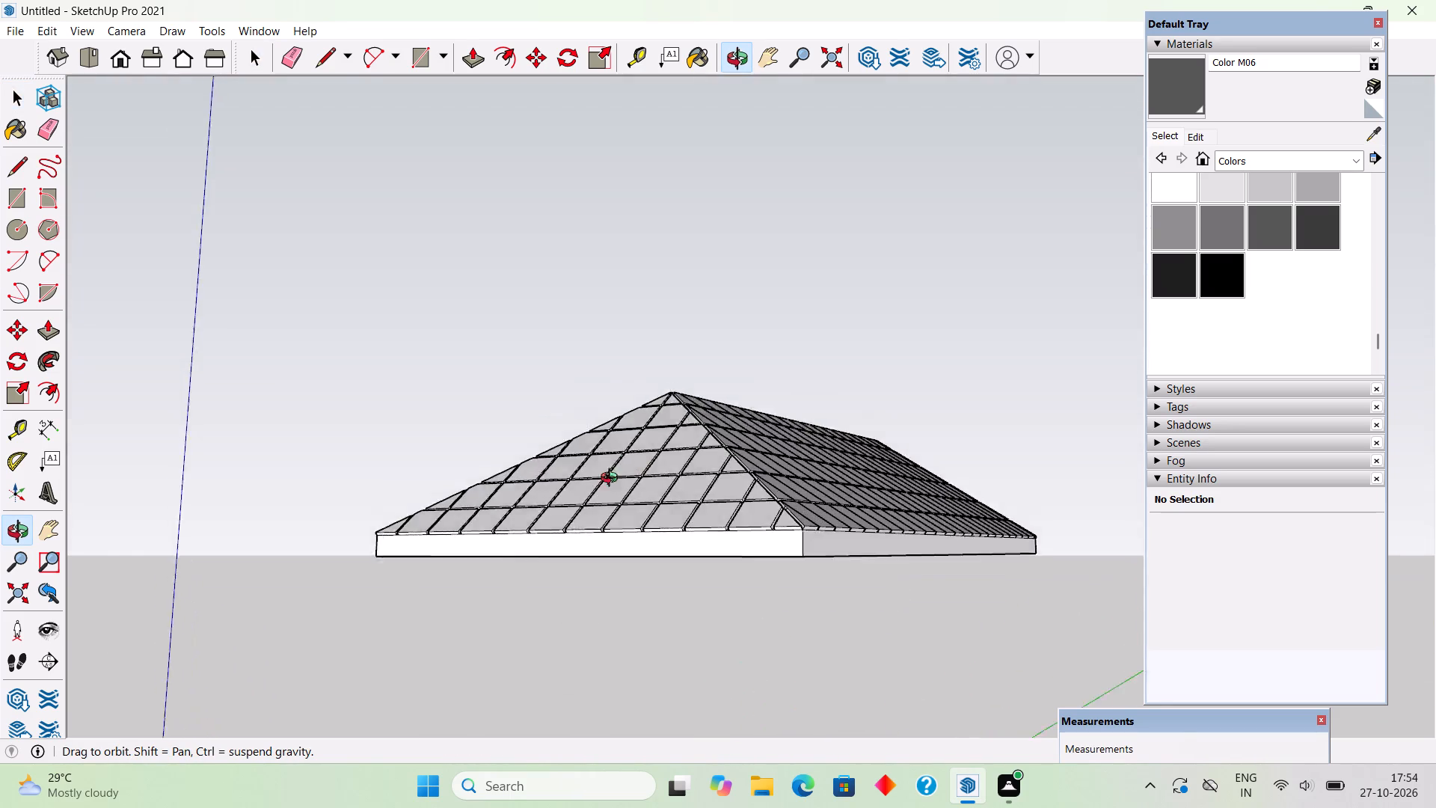
{"action": "middle_click_drag", "start_coordinate": [613, 480], "coordinate": [636, 552]}
{"action": "scroll", "coordinate": [576, 486], "scroll_direction": "down", "scroll_amount": 3}
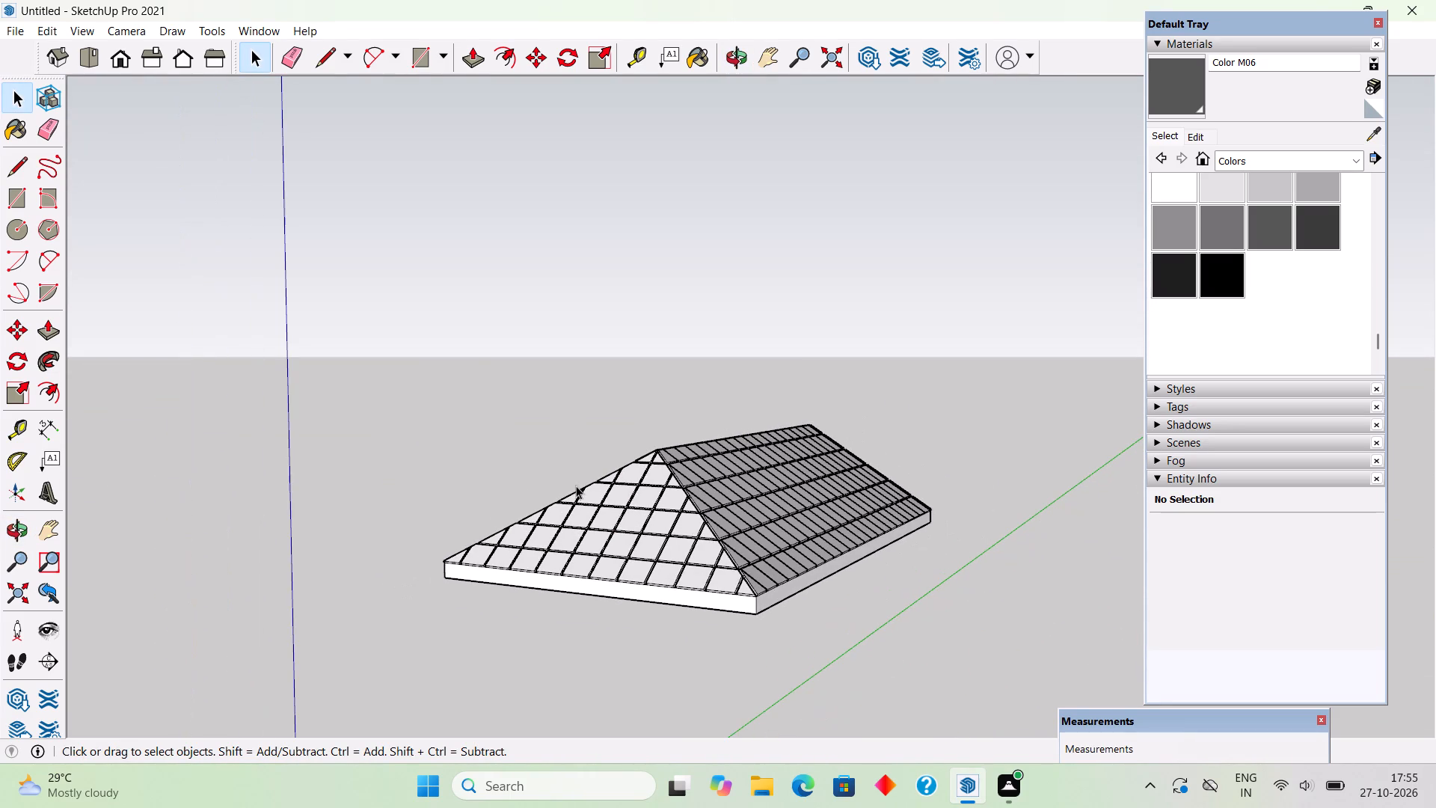
Unhide all hidden geometry to bring back the rest of the house around the roof.
{"action": "left_click", "coordinate": [46, 29]}
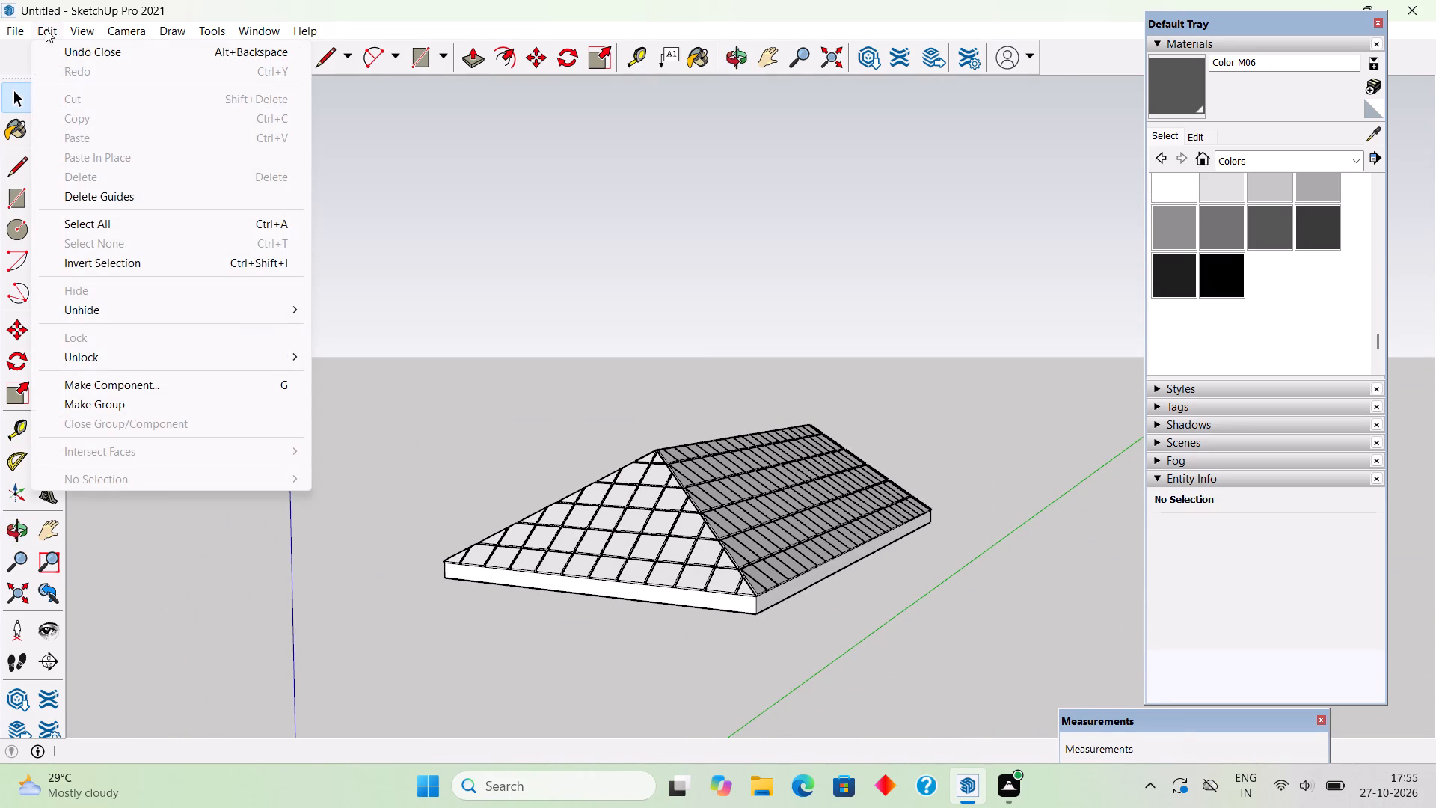
{"action": "left_click", "coordinate": [162, 307]}
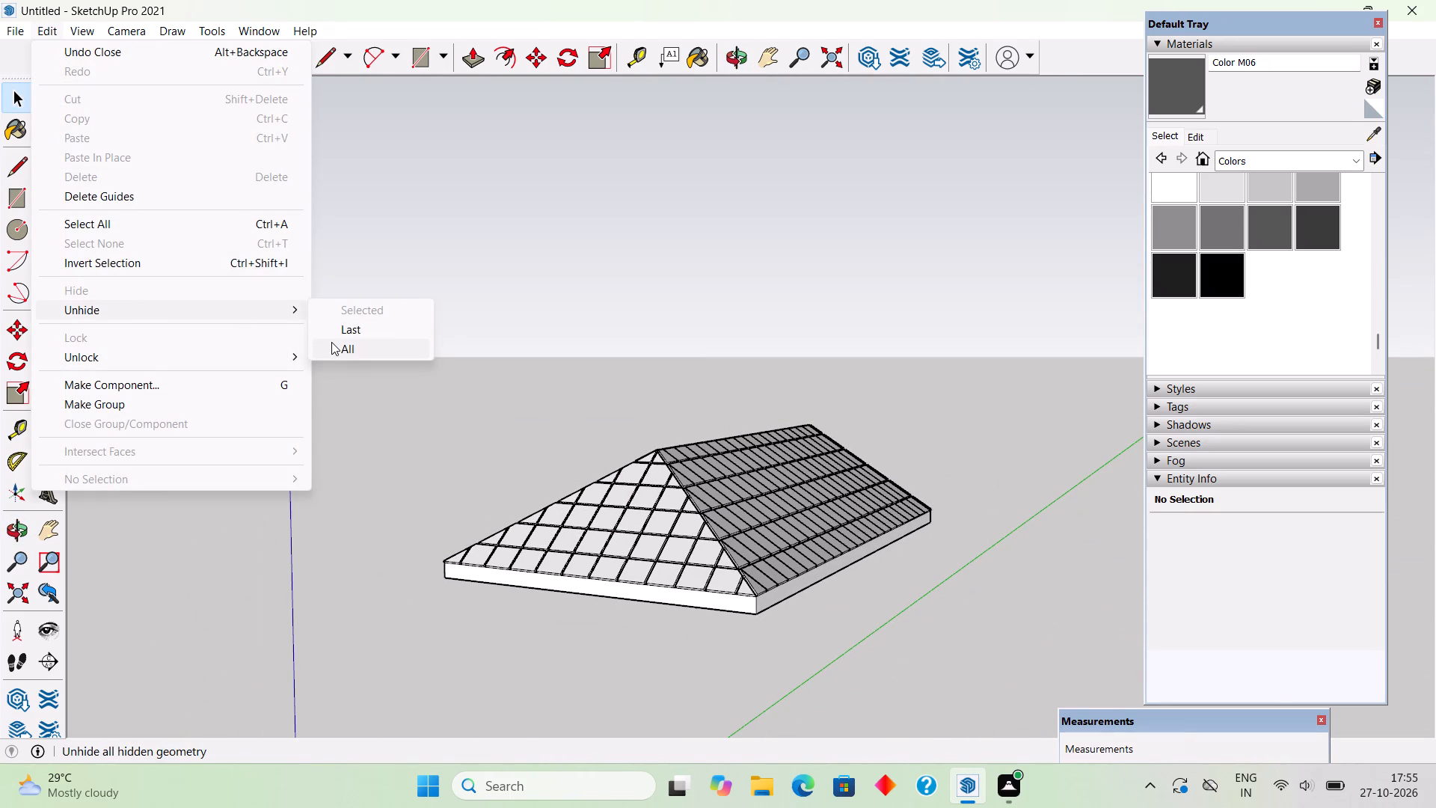
{"action": "left_click", "coordinate": [331, 342]}
{"action": "scroll", "coordinate": [402, 364], "scroll_direction": "down", "scroll_amount": 6}
{"action": "middle_click_drag", "start_coordinate": [423, 431], "coordinate": [669, 388]}
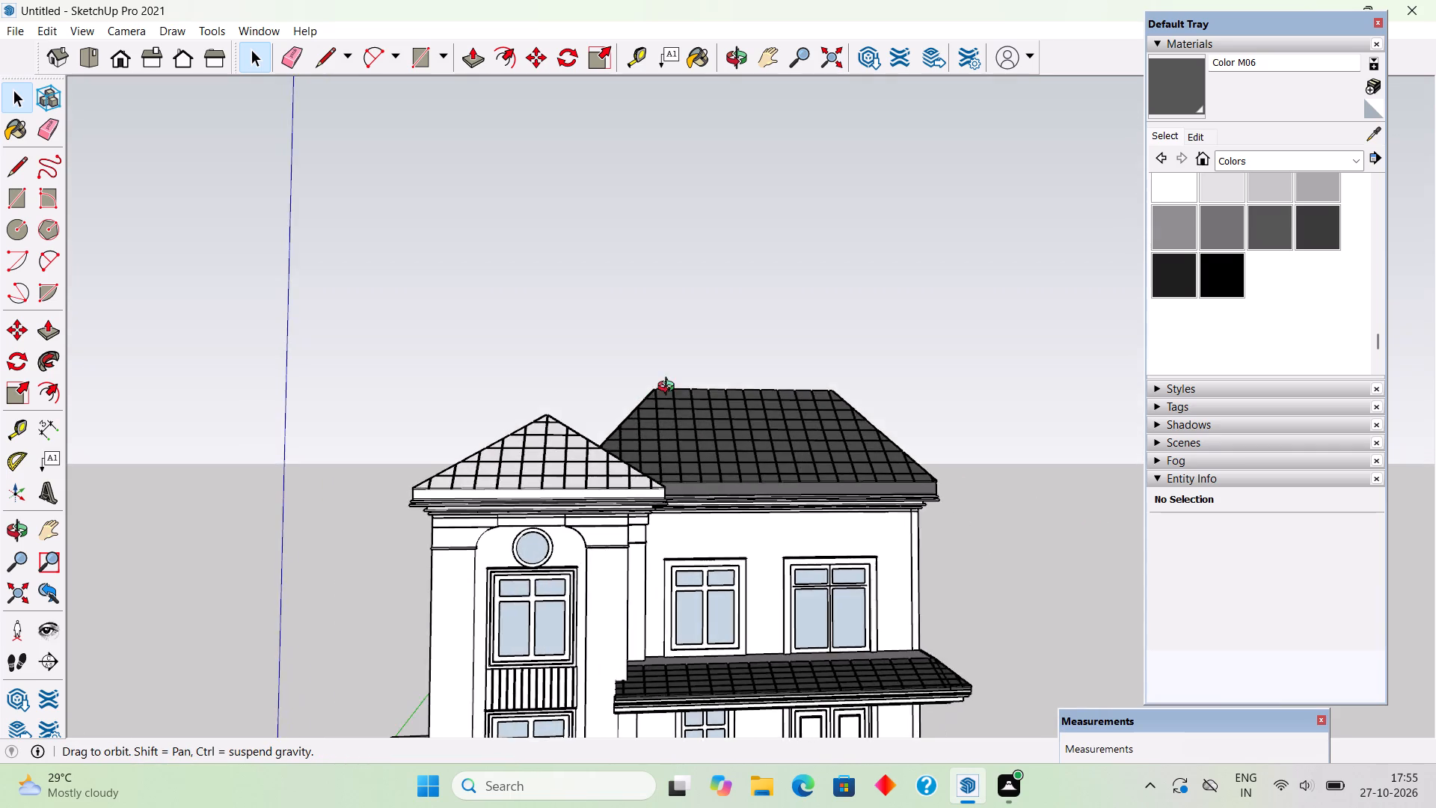
{"action": "middle_click_drag", "start_coordinate": [669, 388], "coordinate": [567, 459]}
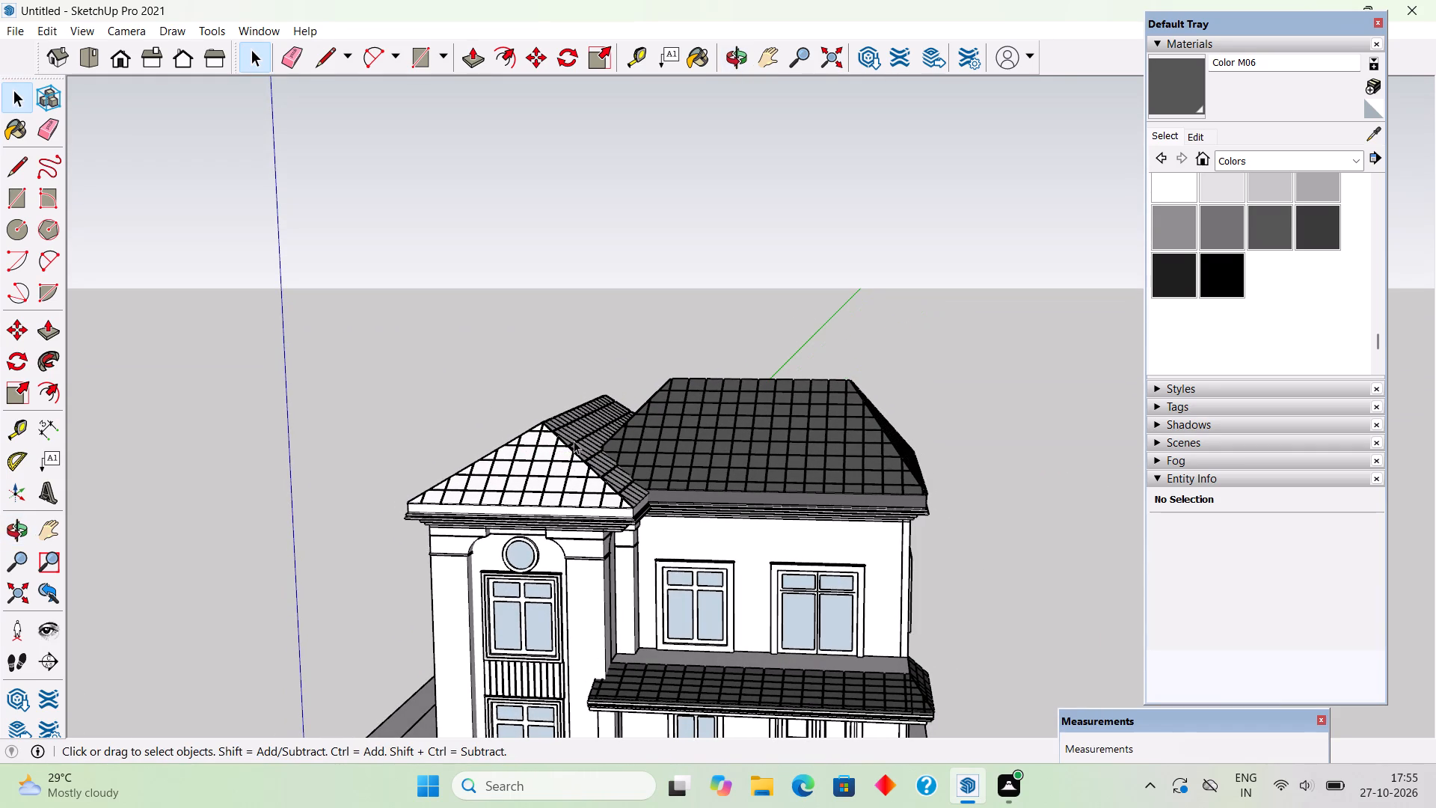
Examine the full house from the front, sides and rear to review the roof colours and fascia.
{"action": "scroll", "coordinate": [559, 386], "scroll_direction": "down", "scroll_amount": 6}
{"action": "middle_click_drag", "start_coordinate": [627, 540], "coordinate": [738, 427]}
{"action": "scroll", "coordinate": [736, 480], "scroll_direction": "up", "scroll_amount": 4}
{"action": "middle_click_drag", "start_coordinate": [673, 512], "coordinate": [652, 521]}
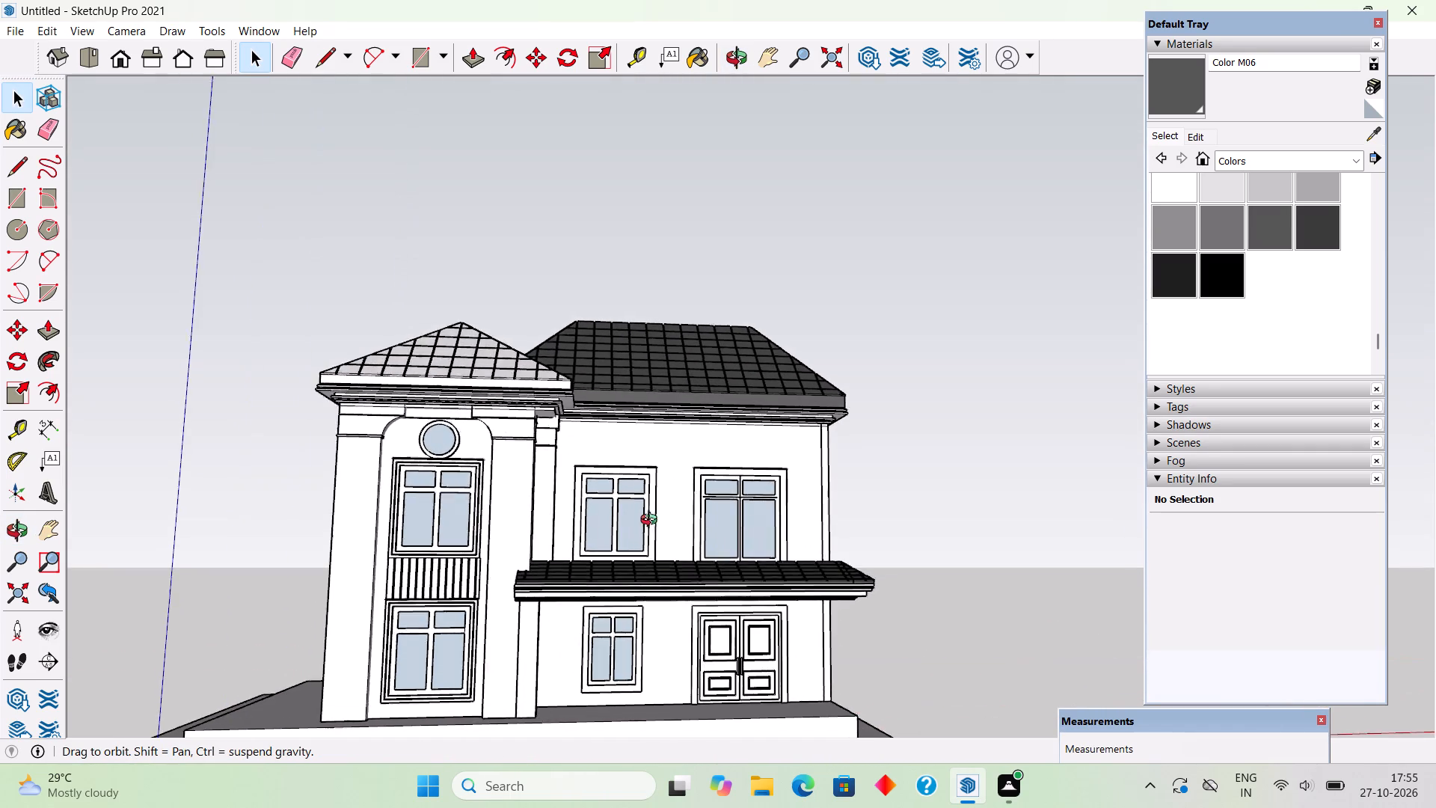
{"action": "middle_click_drag", "start_coordinate": [652, 521], "coordinate": [364, 594]}
{"action": "middle_click_drag", "start_coordinate": [803, 462], "coordinate": [756, 469]}
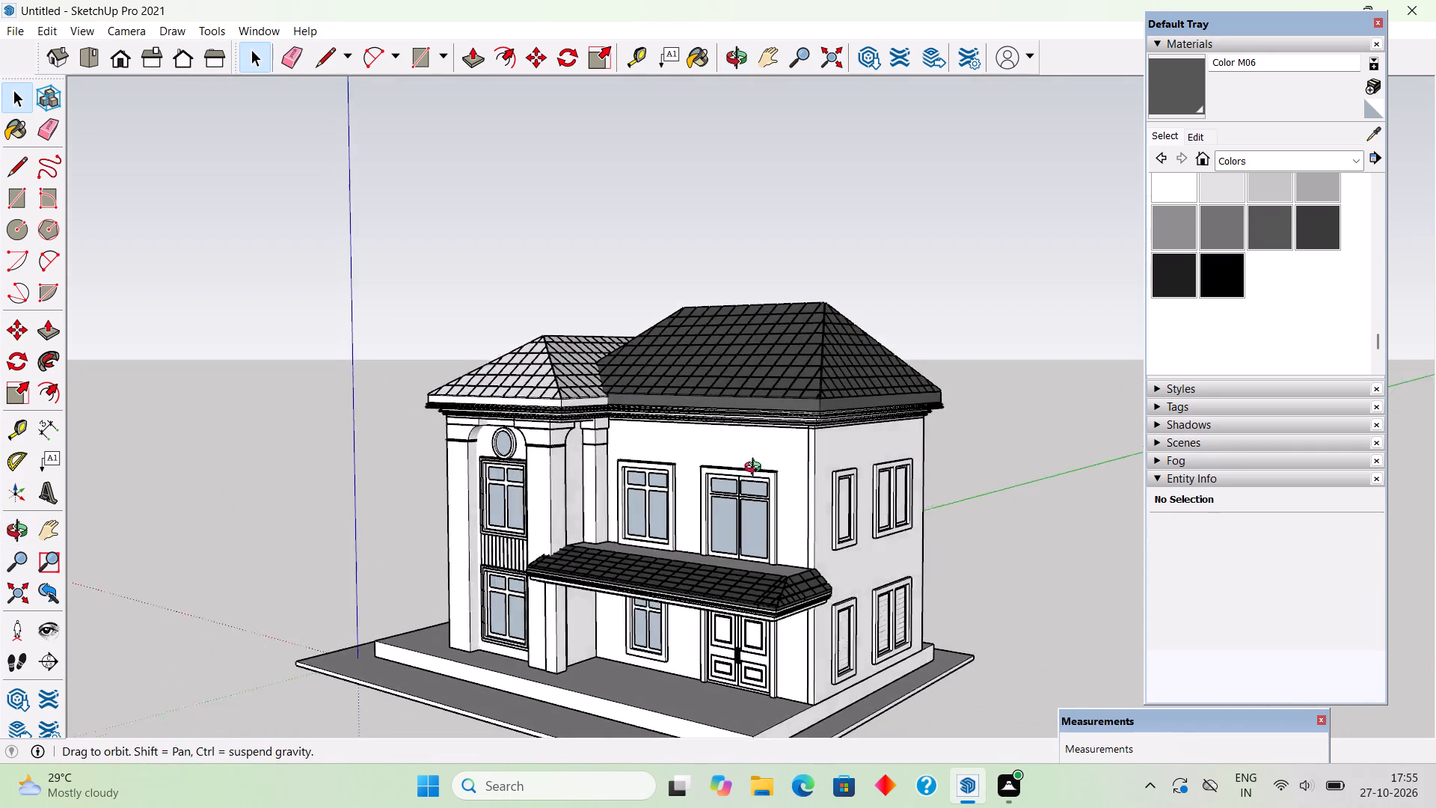
{"action": "middle_click_drag", "start_coordinate": [756, 469], "coordinate": [270, 507]}
{"action": "middle_click_drag", "start_coordinate": [865, 456], "coordinate": [280, 503]}
{"action": "middle_click_drag", "start_coordinate": [503, 404], "coordinate": [648, 427]}
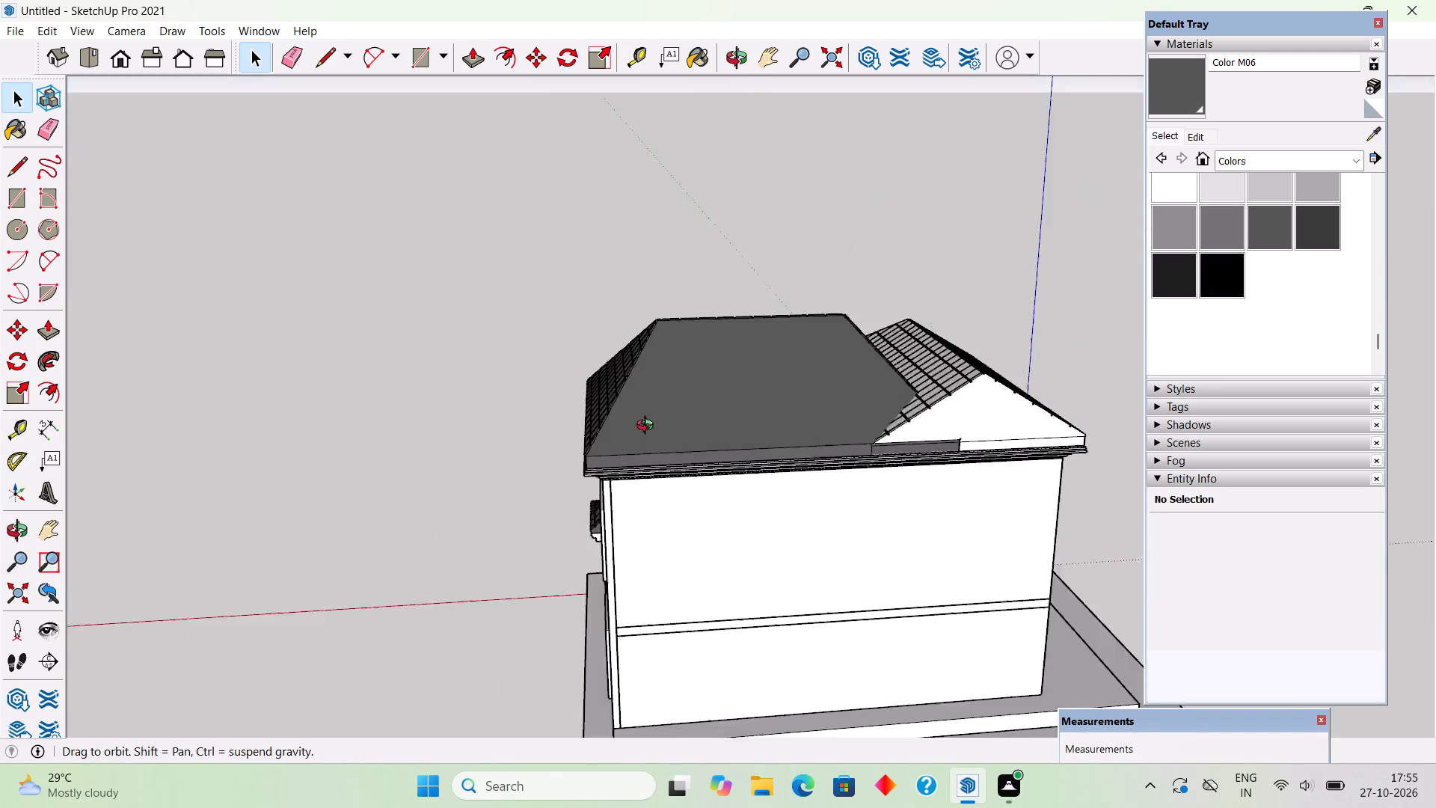
Inside the main roof group, paint the side, front and rear fascia faces white with Color M00, and close the group.
{"action": "middle_click_drag", "start_coordinate": [648, 427], "coordinate": [1093, 428]}
{"action": "middle_click_drag", "start_coordinate": [691, 440], "coordinate": [936, 409]}
{"action": "double_click", "coordinate": [906, 383]}
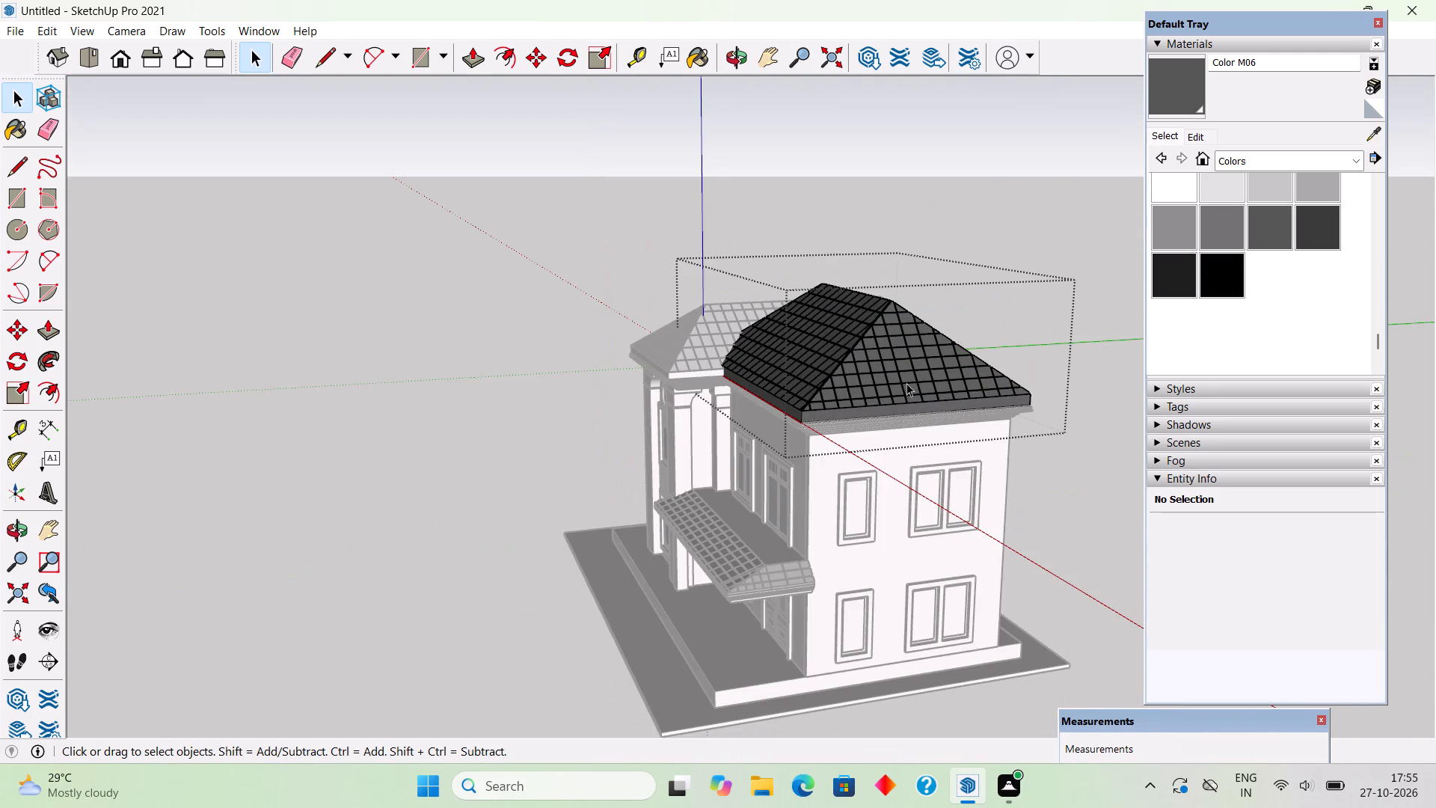
{"action": "left_click", "coordinate": [911, 411]}
{"action": "scroll", "coordinate": [911, 411], "scroll_direction": "up", "scroll_amount": 3}
{"action": "left_click", "coordinate": [1182, 184]}
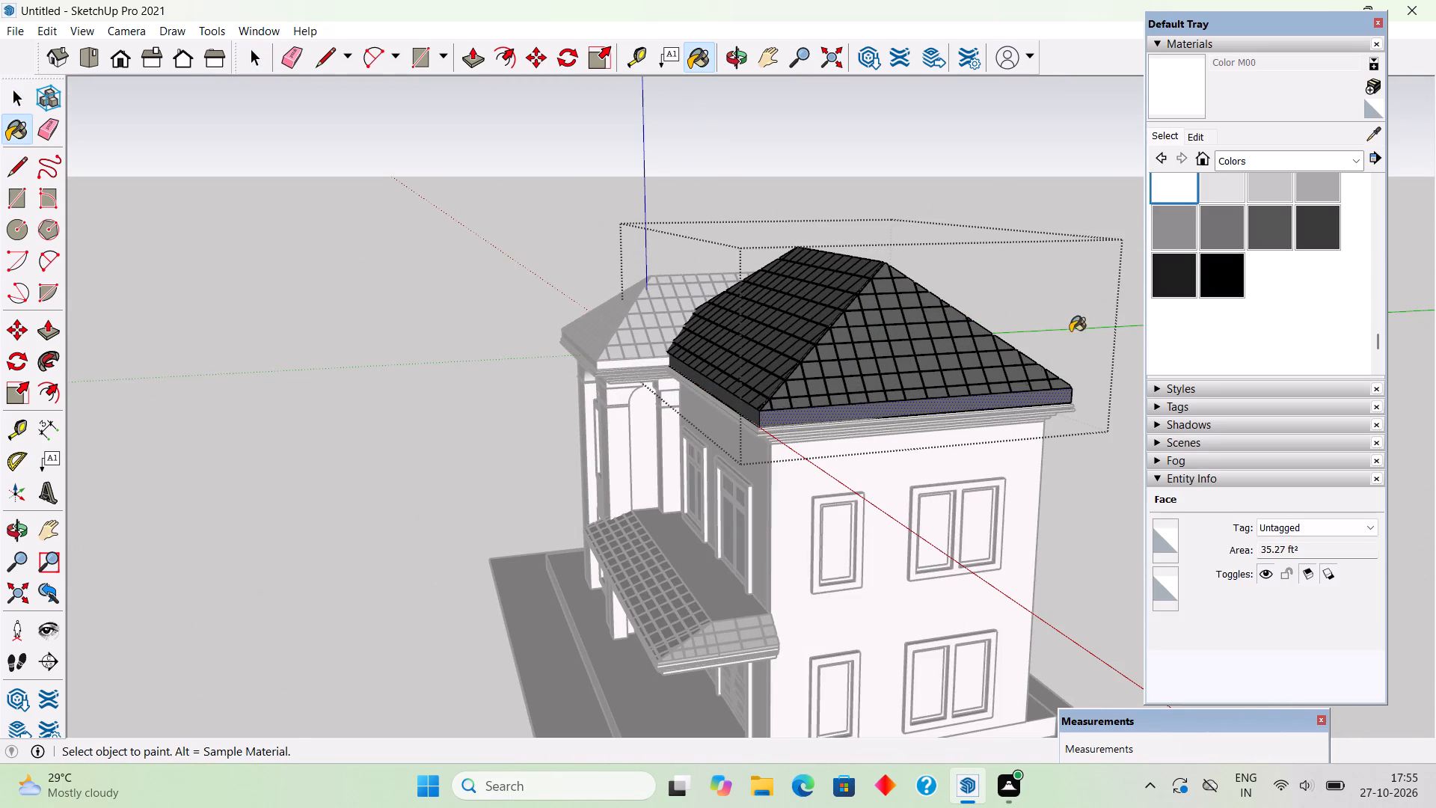
{"action": "scroll", "coordinate": [1022, 385], "scroll_direction": "up", "scroll_amount": 5}
{"action": "left_click", "coordinate": [999, 397]}
{"action": "middle_click_drag", "start_coordinate": [642, 420], "coordinate": [998, 385]}
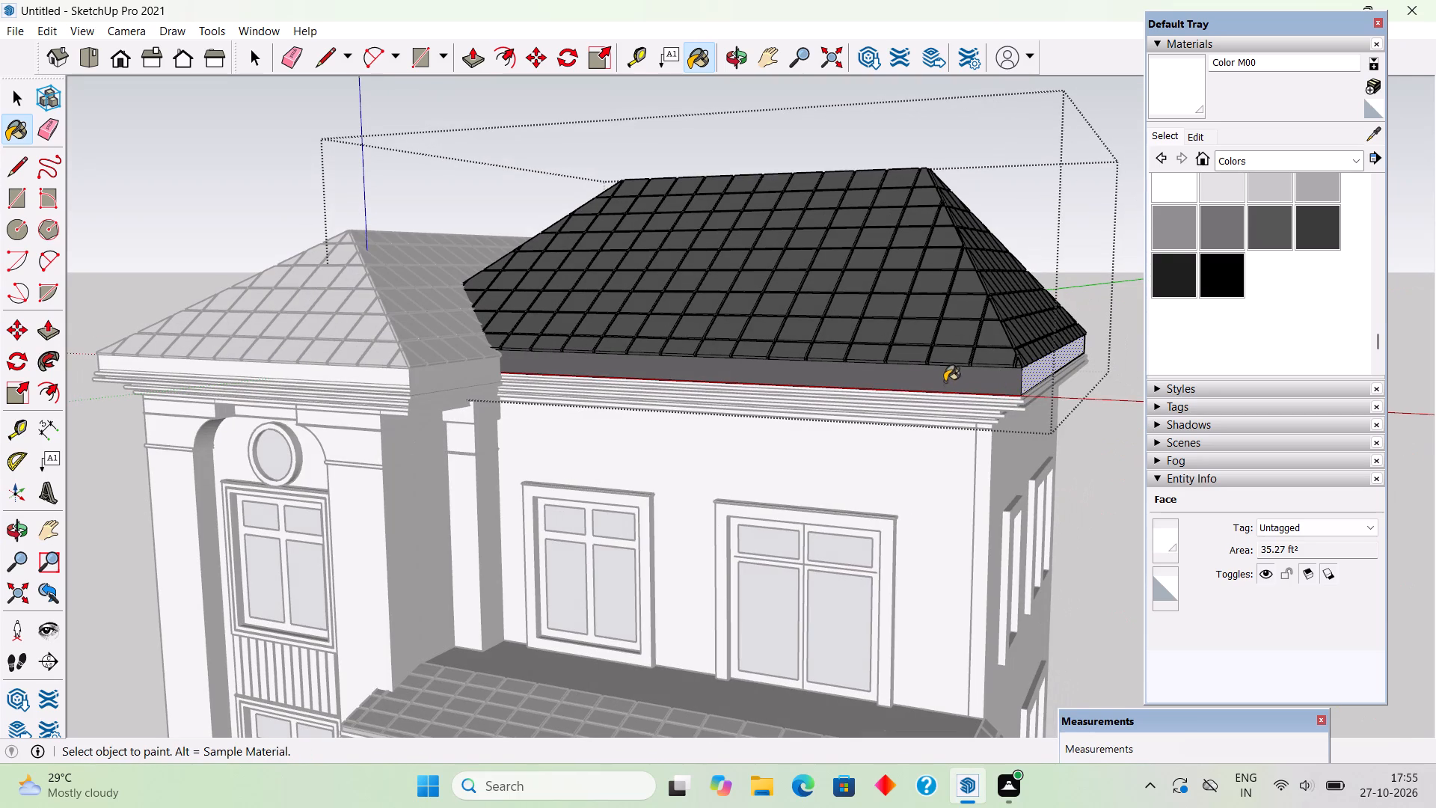
{"action": "left_click", "coordinate": [951, 380]}
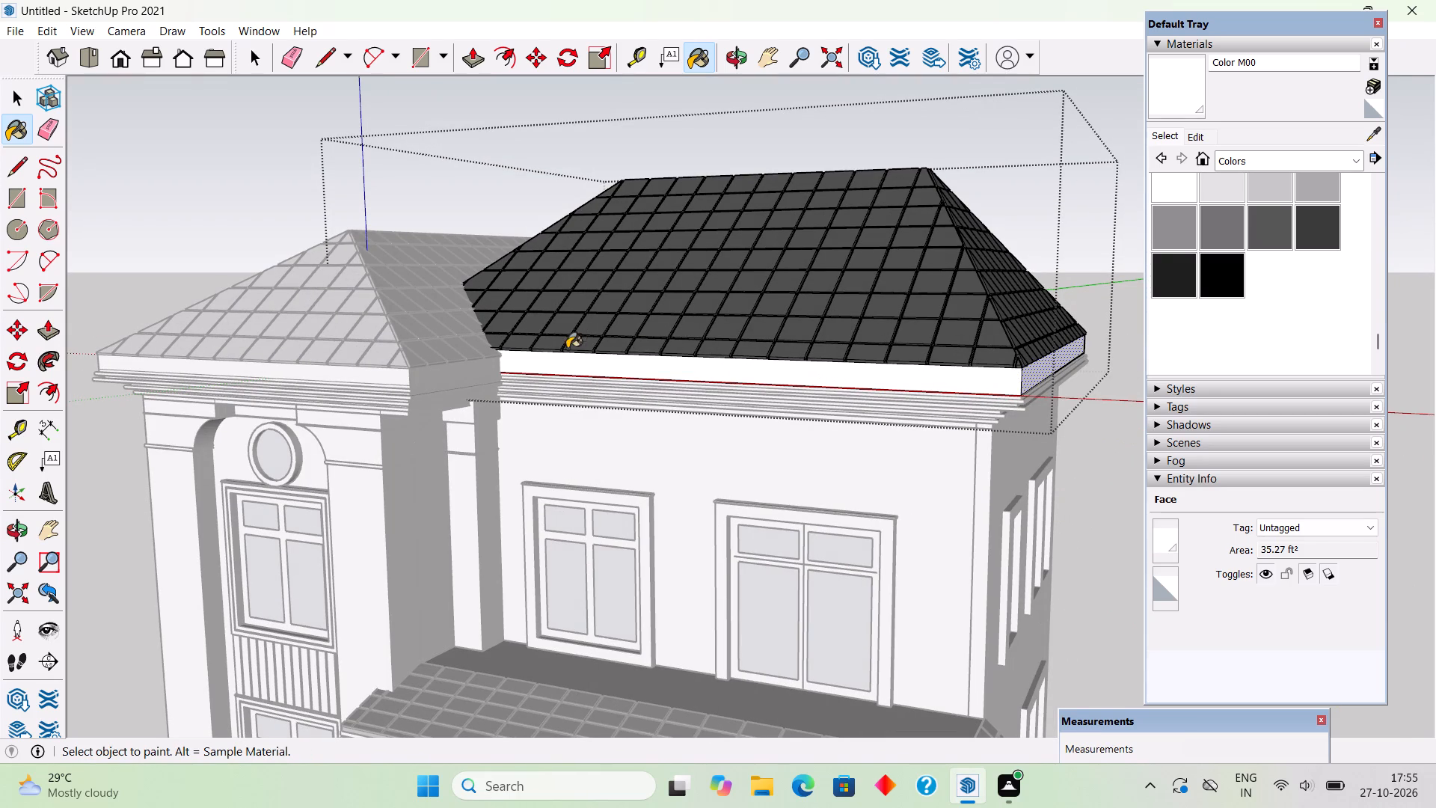
{"action": "middle_click_drag", "start_coordinate": [740, 346], "coordinate": [0, 397]}
{"action": "left_click", "coordinate": [970, 474]}
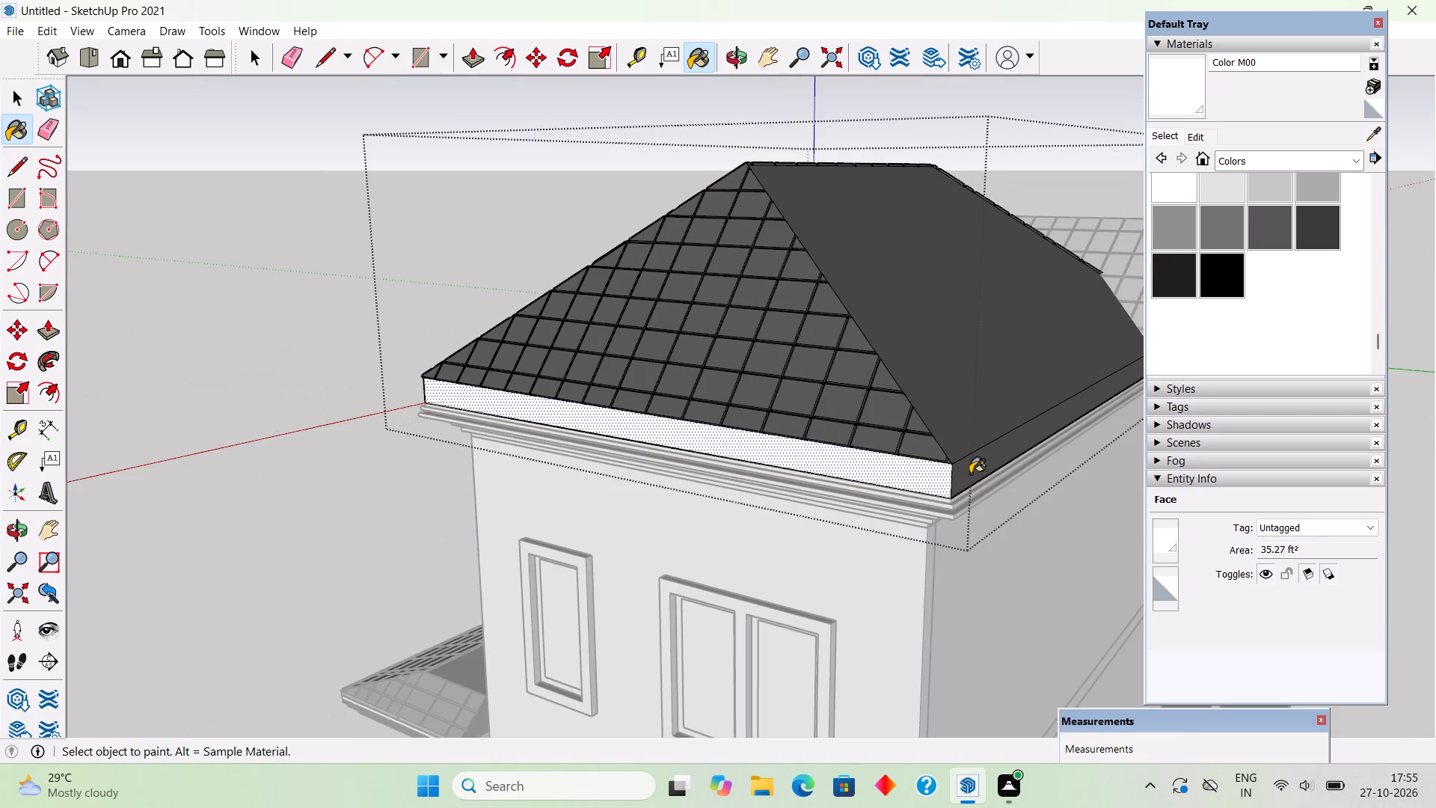
{"action": "key", "text": "space"}
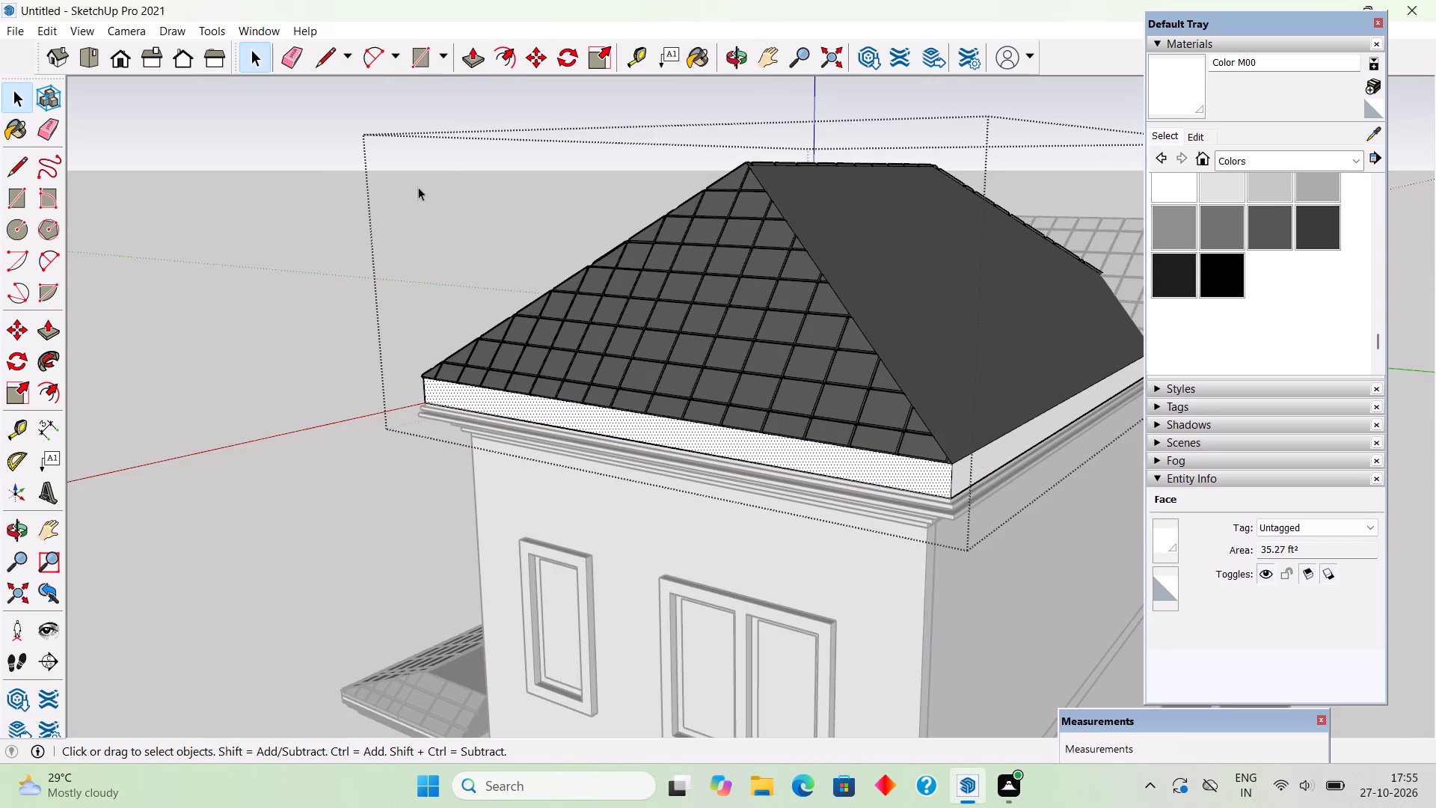
{"action": "left_click", "coordinate": [215, 258]}
Paint the smaller hipped roof over the front wing dark grey with Color M06.
{"action": "scroll", "coordinate": [215, 258], "scroll_direction": "down", "scroll_amount": 7}
{"action": "middle_click_drag", "start_coordinate": [285, 285], "coordinate": [809, 311]}
{"action": "middle_click_drag", "start_coordinate": [532, 389], "coordinate": [741, 385]}
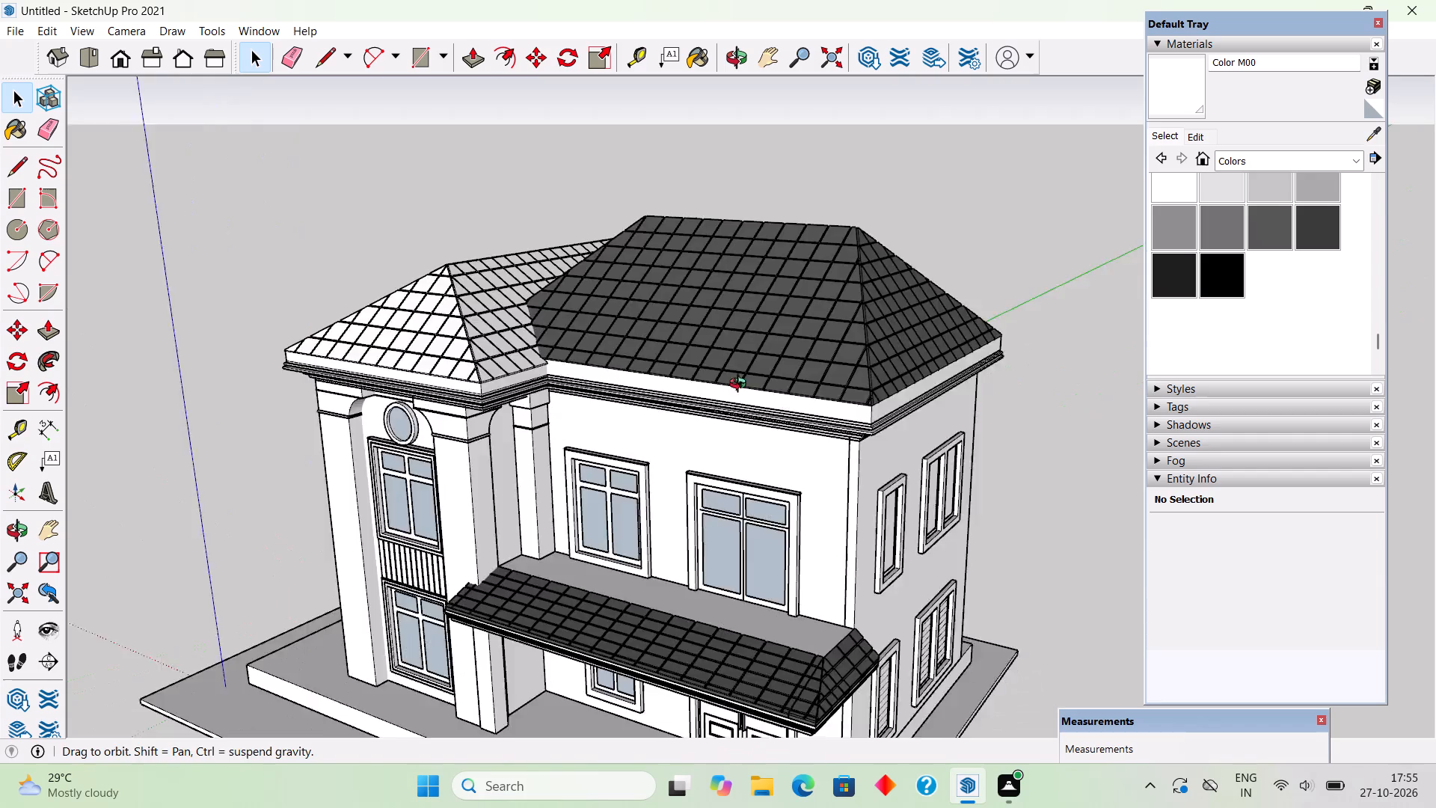
{"action": "middle_click_drag", "start_coordinate": [741, 385], "coordinate": [915, 369]}
{"action": "left_click", "coordinate": [1270, 227]}
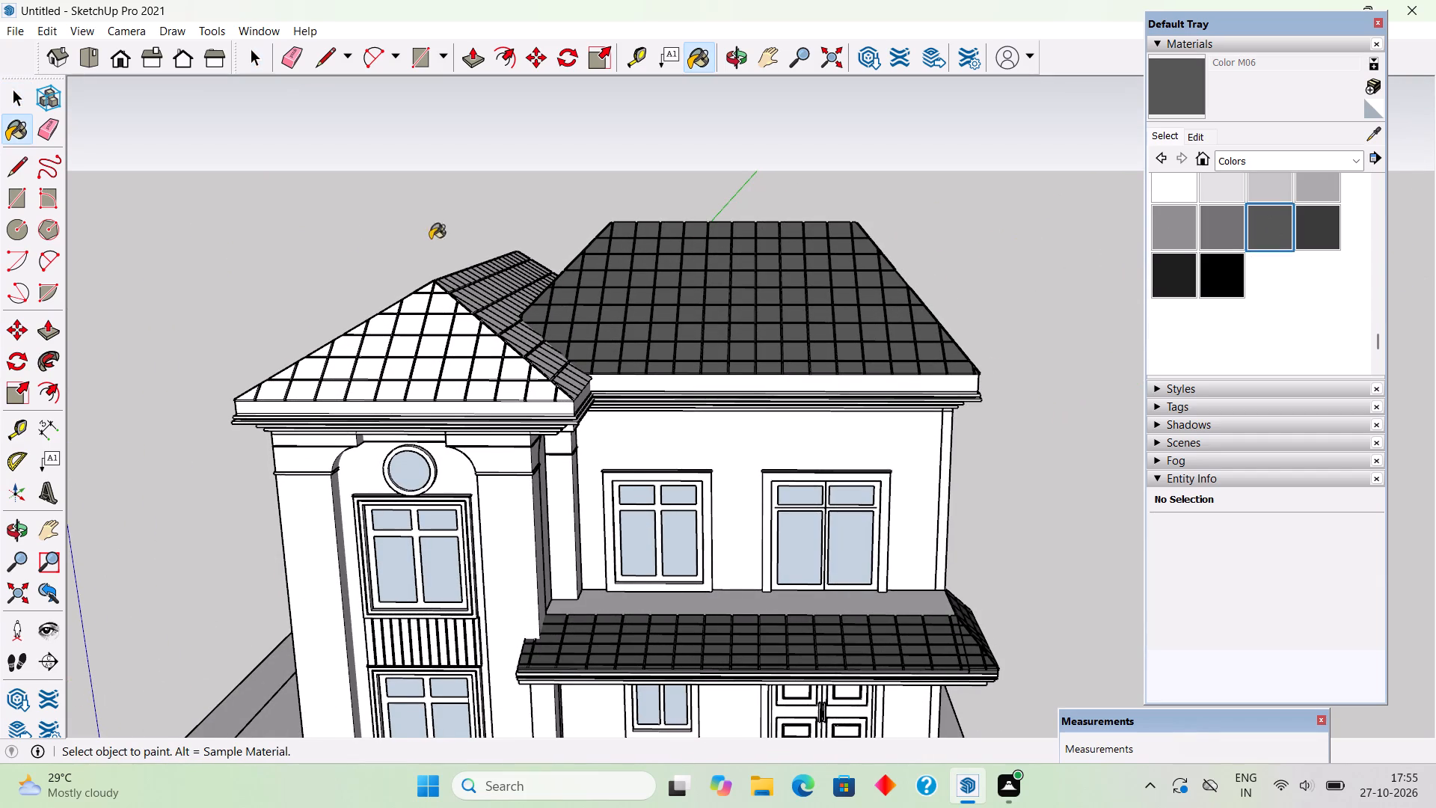
{"action": "left_click", "coordinate": [406, 323]}
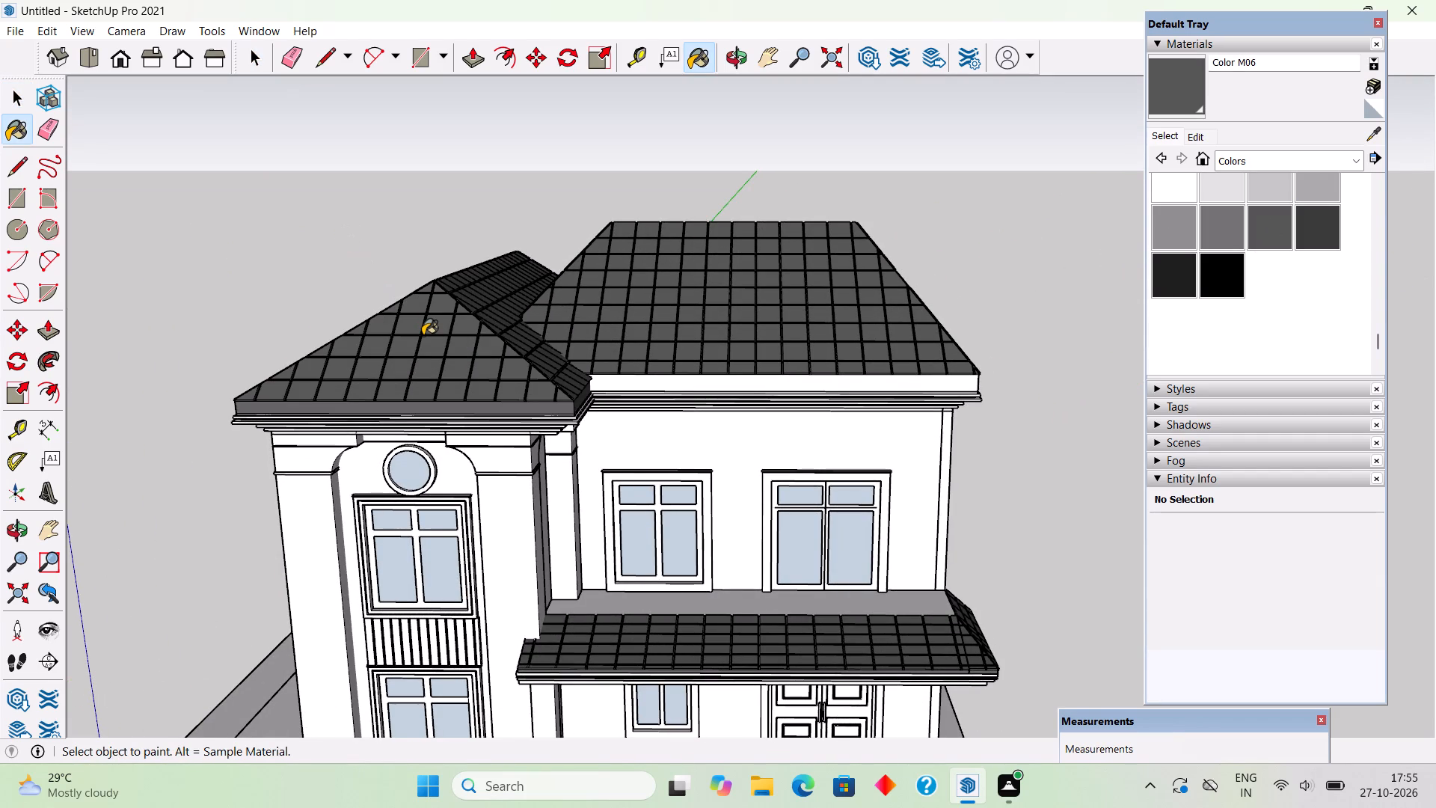
{"action": "key", "text": "space"}
Examine the recoloured roofs and their eaves from the front and front corner of the house.
{"action": "scroll", "coordinate": [571, 419], "scroll_direction": "down", "scroll_amount": 3}
{"action": "middle_click_drag", "start_coordinate": [589, 422], "coordinate": [483, 284]}
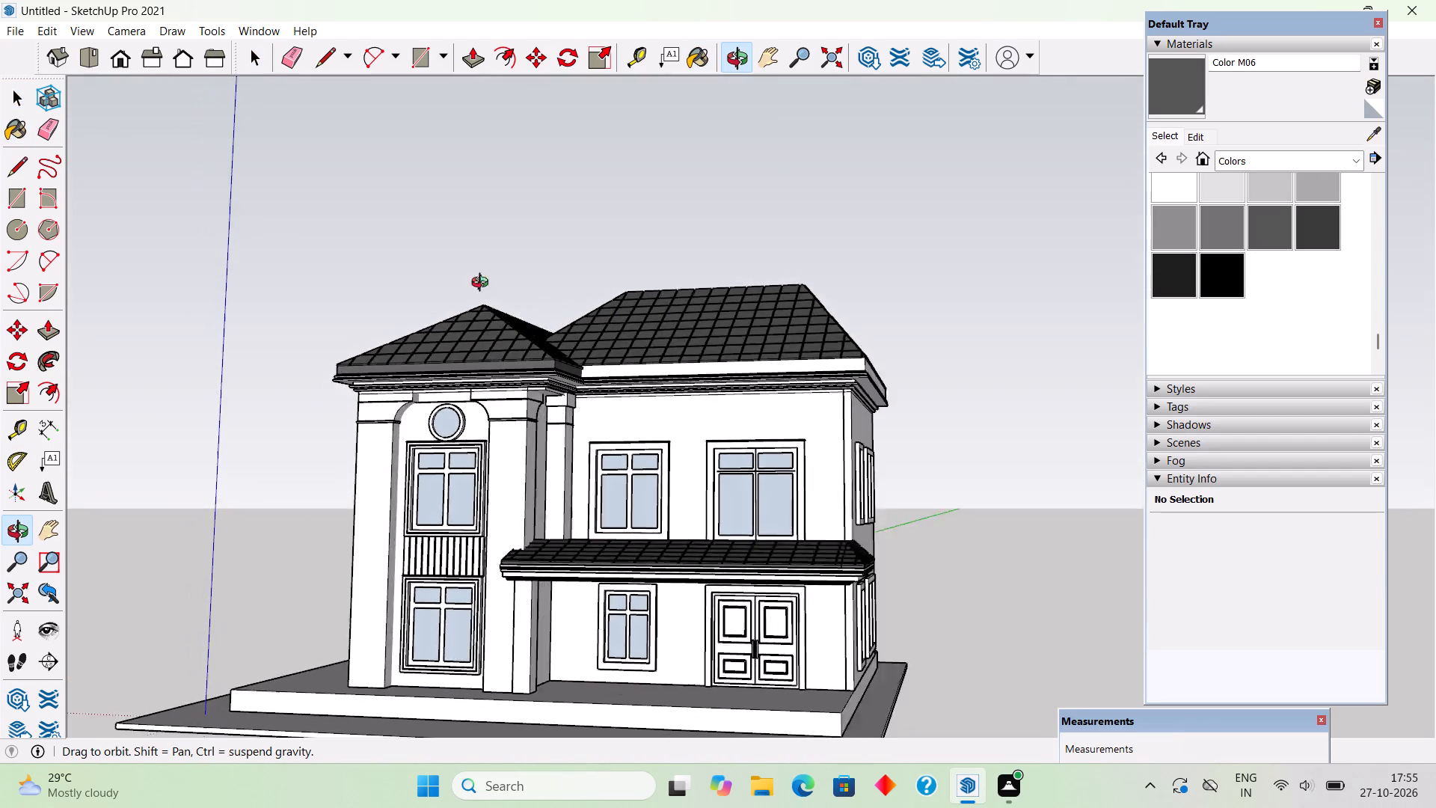
{"action": "middle_click_drag", "start_coordinate": [483, 284], "coordinate": [312, 275]}
{"action": "scroll", "coordinate": [313, 275], "scroll_direction": "up", "scroll_amount": 1}
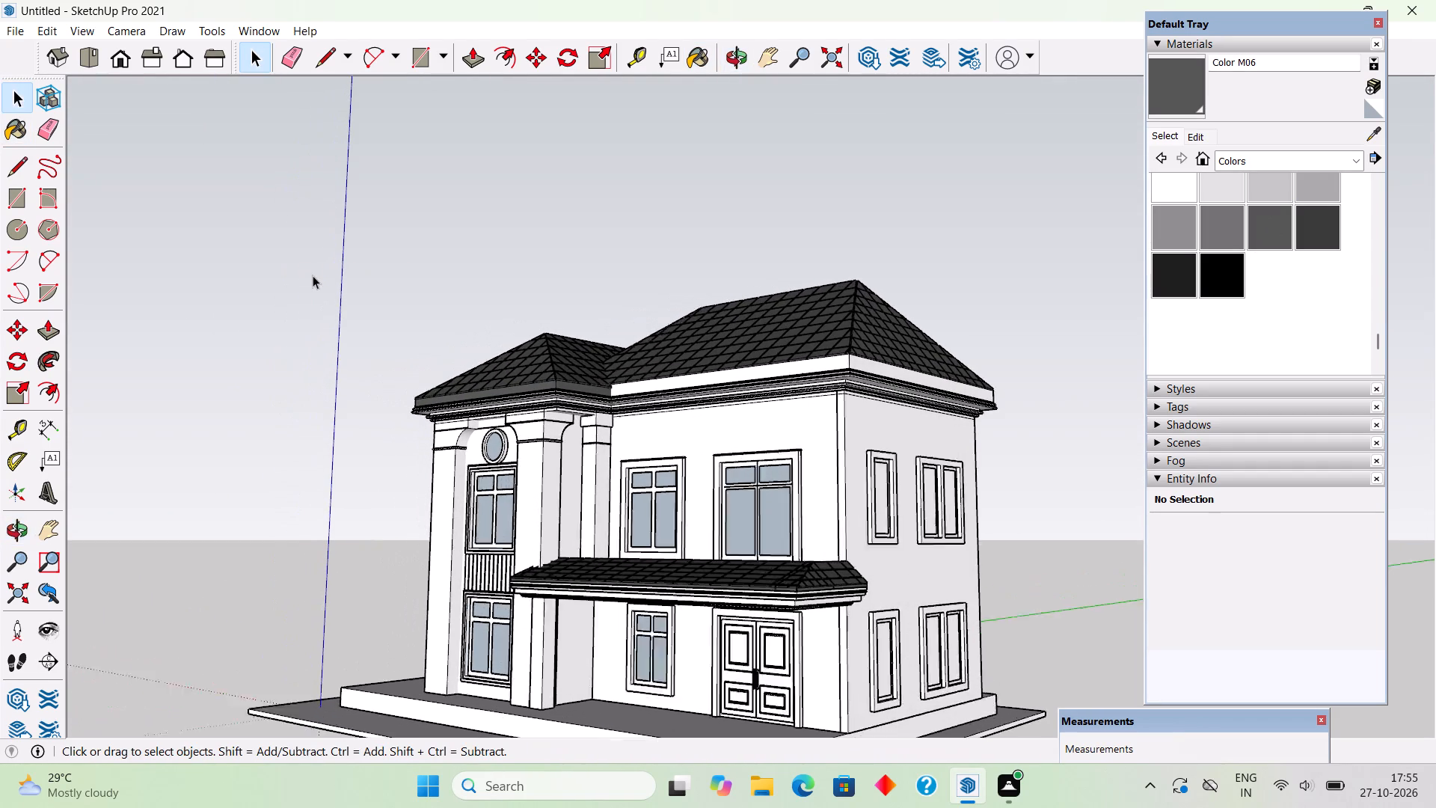
{"action": "scroll", "coordinate": [313, 275], "scroll_direction": "up", "scroll_amount": 1}
{"action": "middle_click_drag", "start_coordinate": [384, 341], "coordinate": [731, 408]}
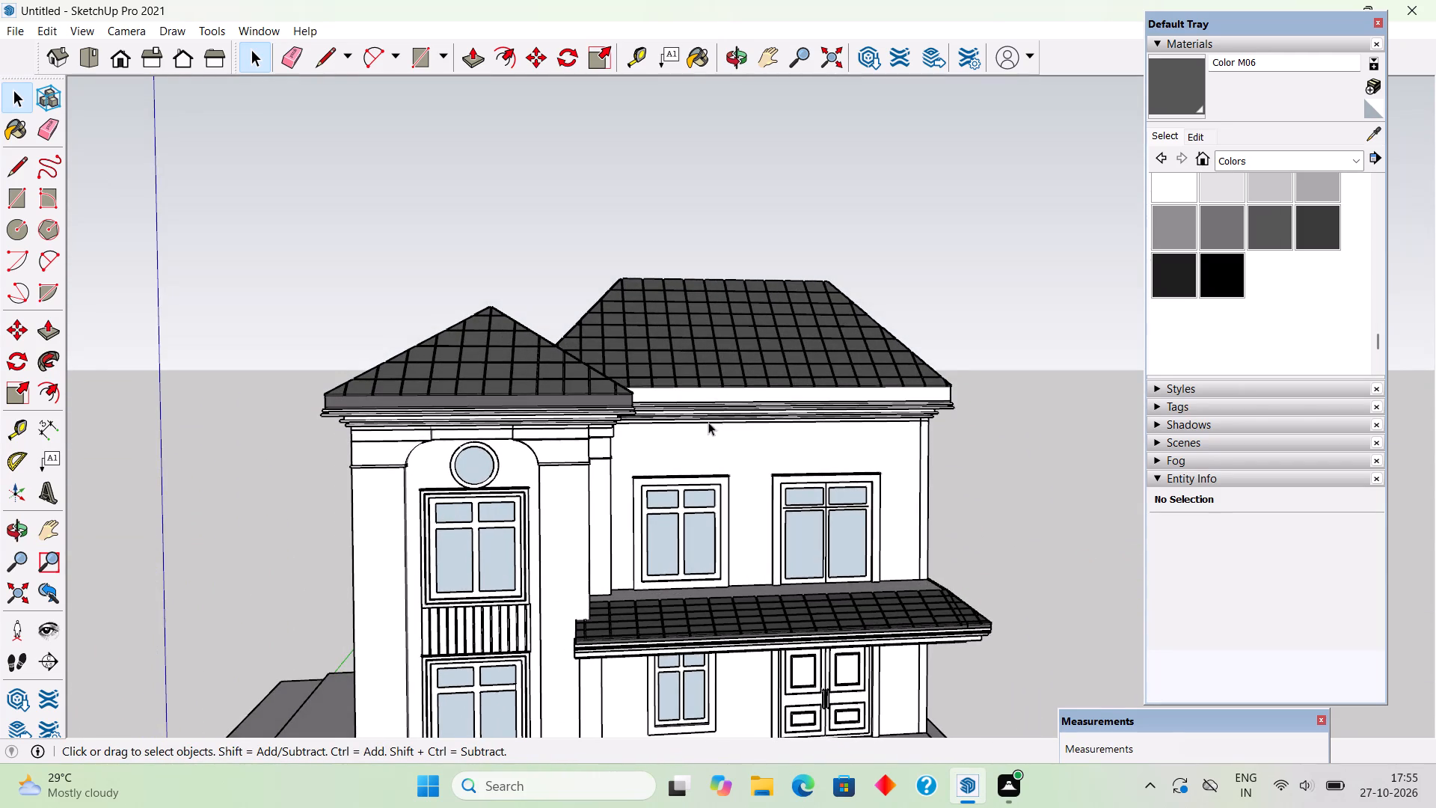
Inside the front wing's roof group, paint the front, short return and long outer side fascia faces Color M00 white, and close the group.
{"action": "scroll", "coordinate": [708, 419], "scroll_direction": "up", "scroll_amount": 7}
{"action": "middle_click_drag", "start_coordinate": [562, 390], "coordinate": [108, 417]}
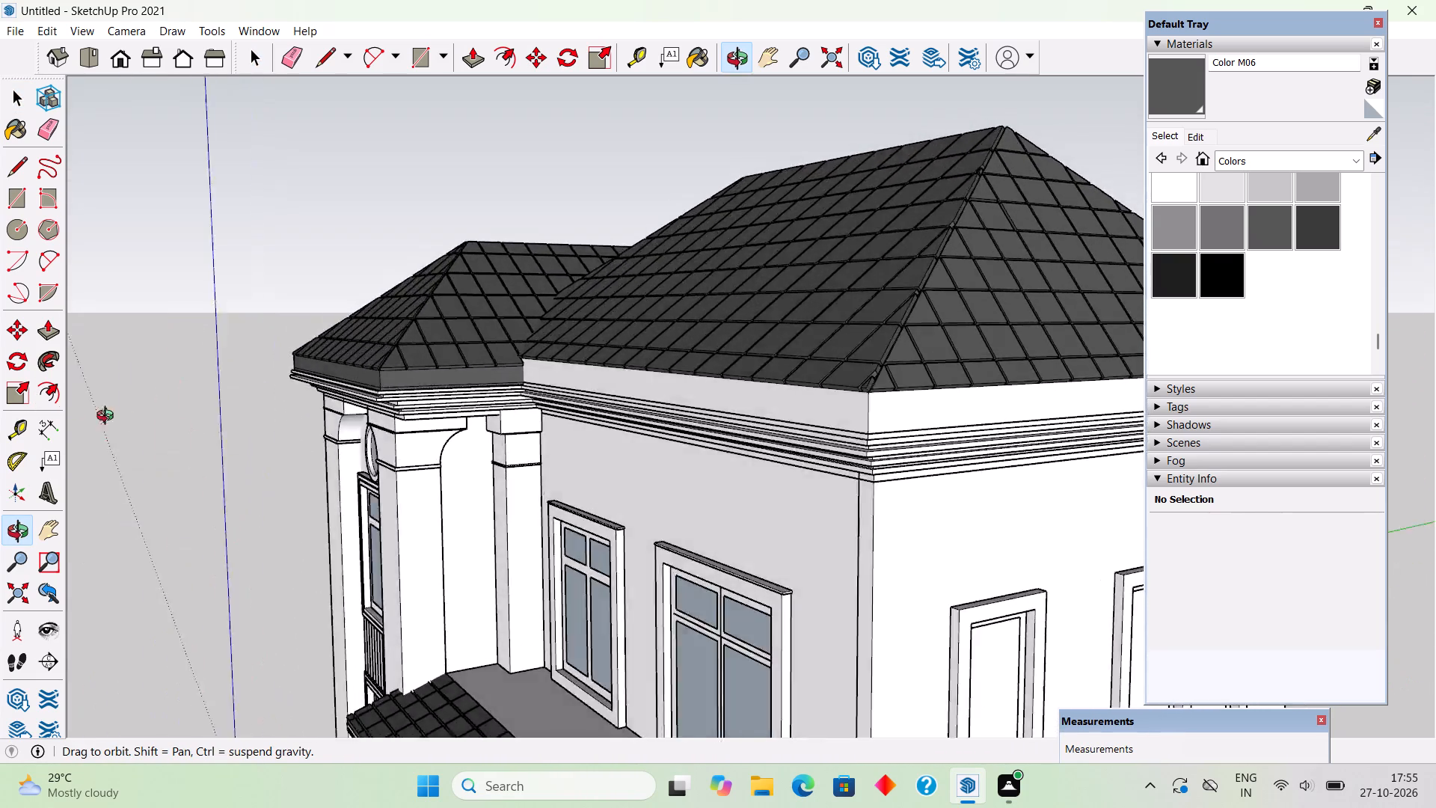
{"action": "middle_click_drag", "start_coordinate": [108, 417], "coordinate": [387, 340]}
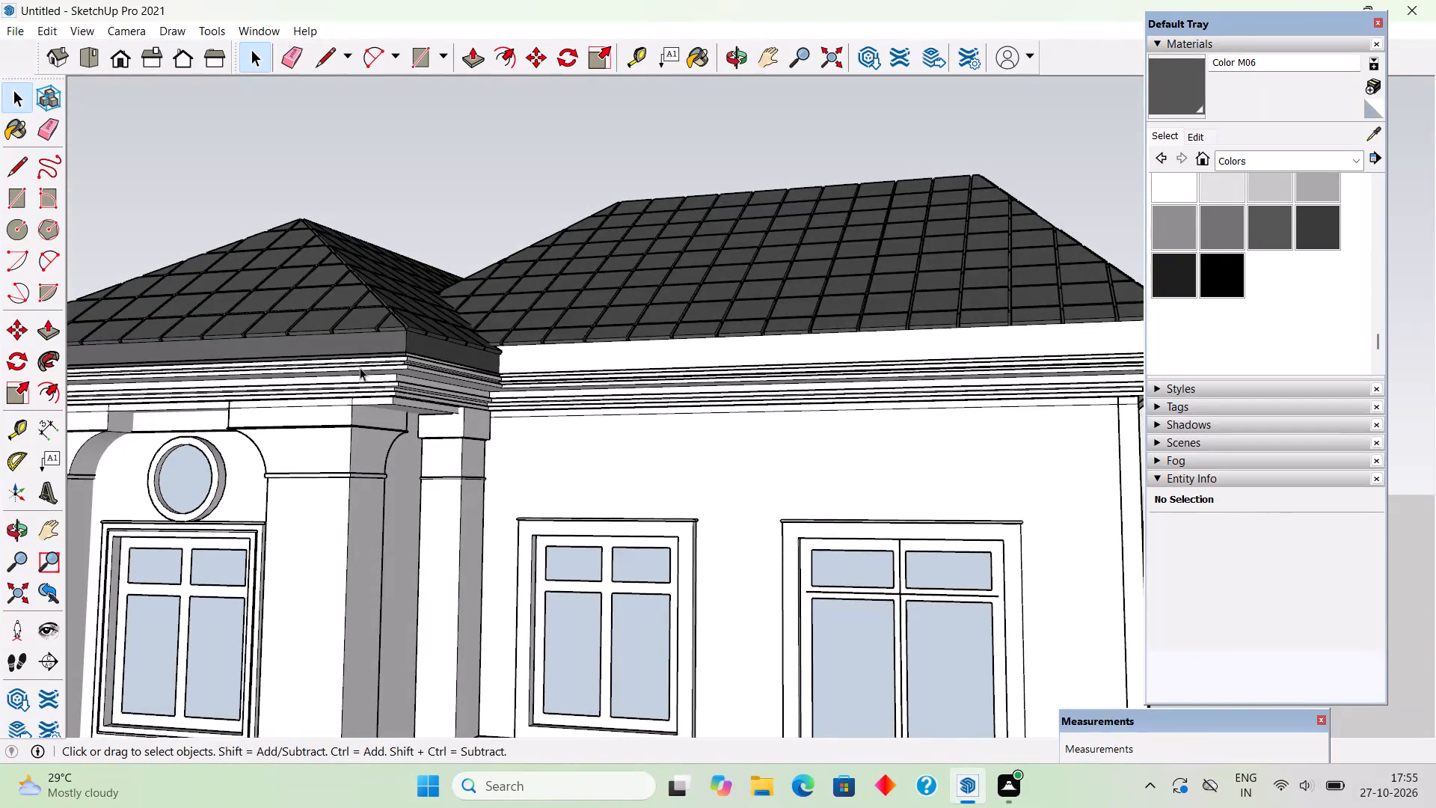
{"action": "double_click", "coordinate": [359, 343]}
{"action": "left_click", "coordinate": [359, 343]}
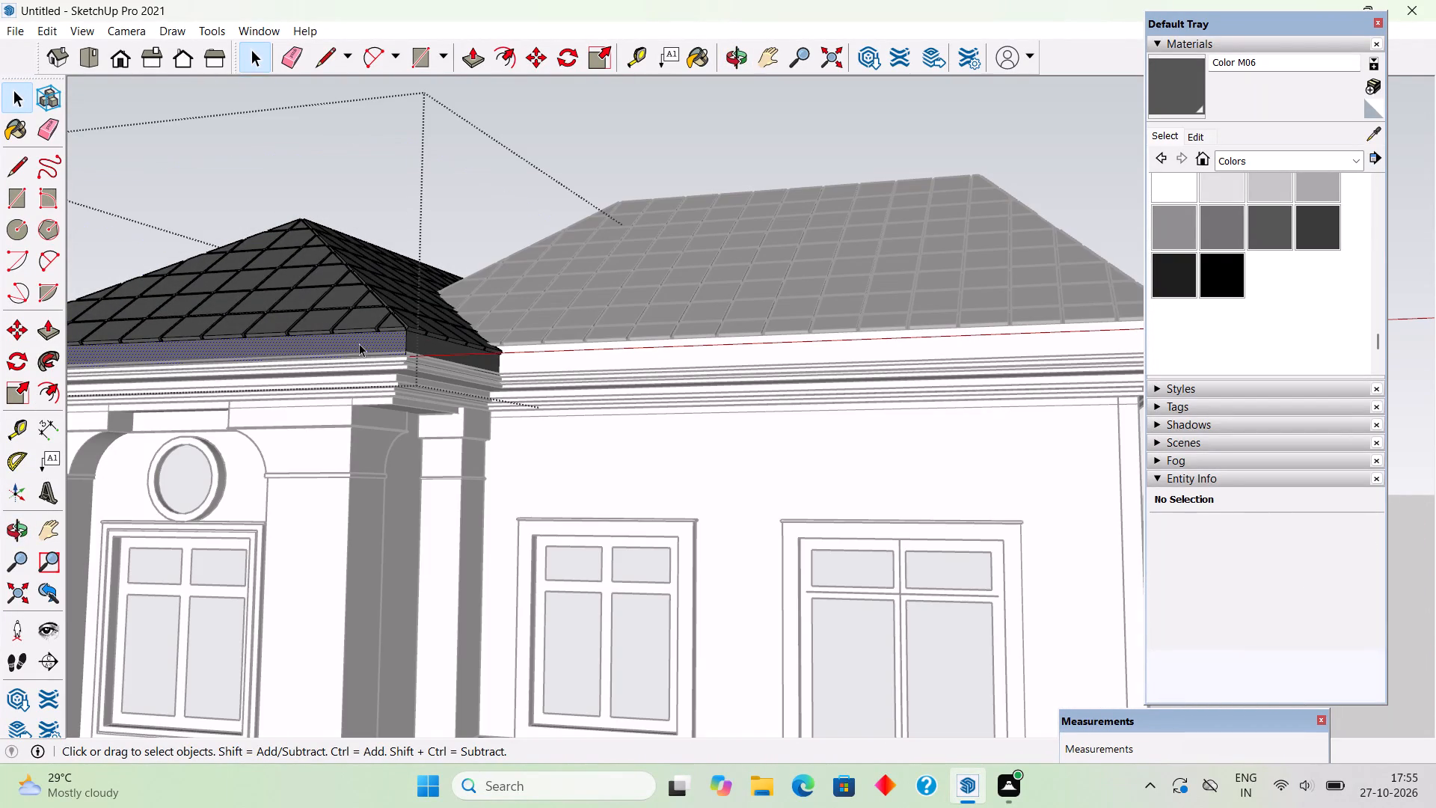
{"action": "left_click", "coordinate": [1182, 186]}
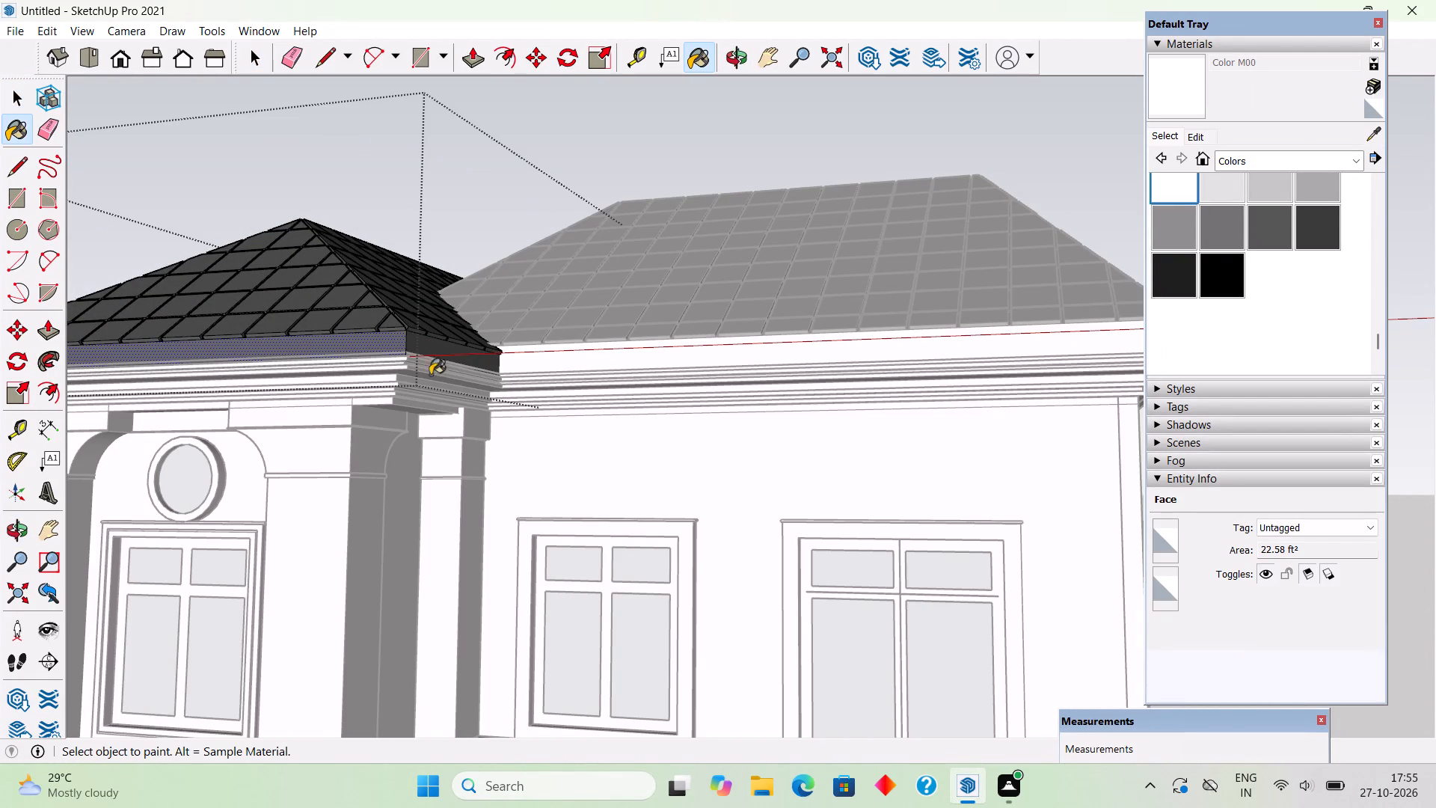
{"action": "left_click", "coordinate": [369, 348]}
{"action": "left_click", "coordinate": [420, 348]}
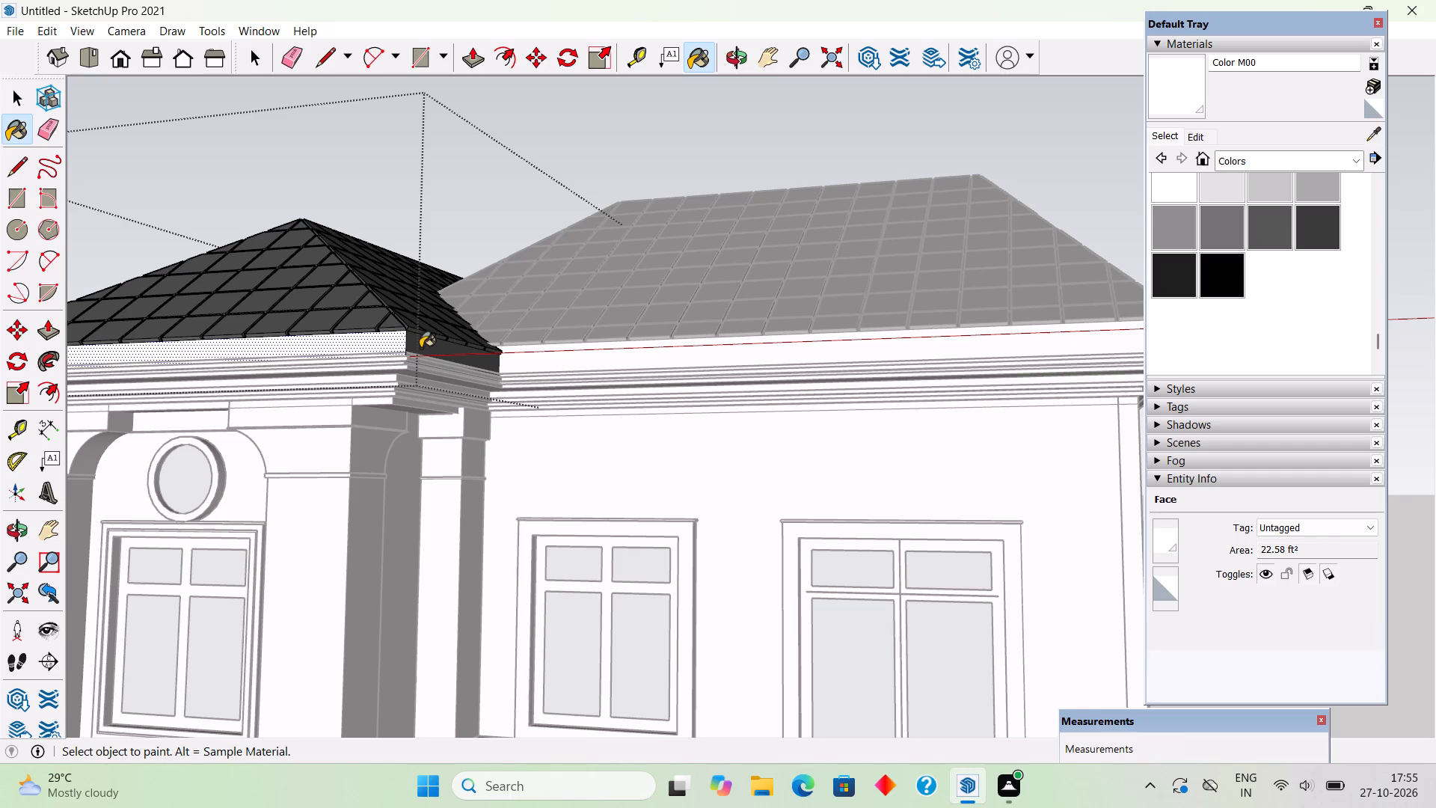
{"action": "scroll", "coordinate": [372, 366], "scroll_direction": "down", "scroll_amount": 10}
{"action": "middle_click_drag", "start_coordinate": [348, 376], "coordinate": [1005, 507]}
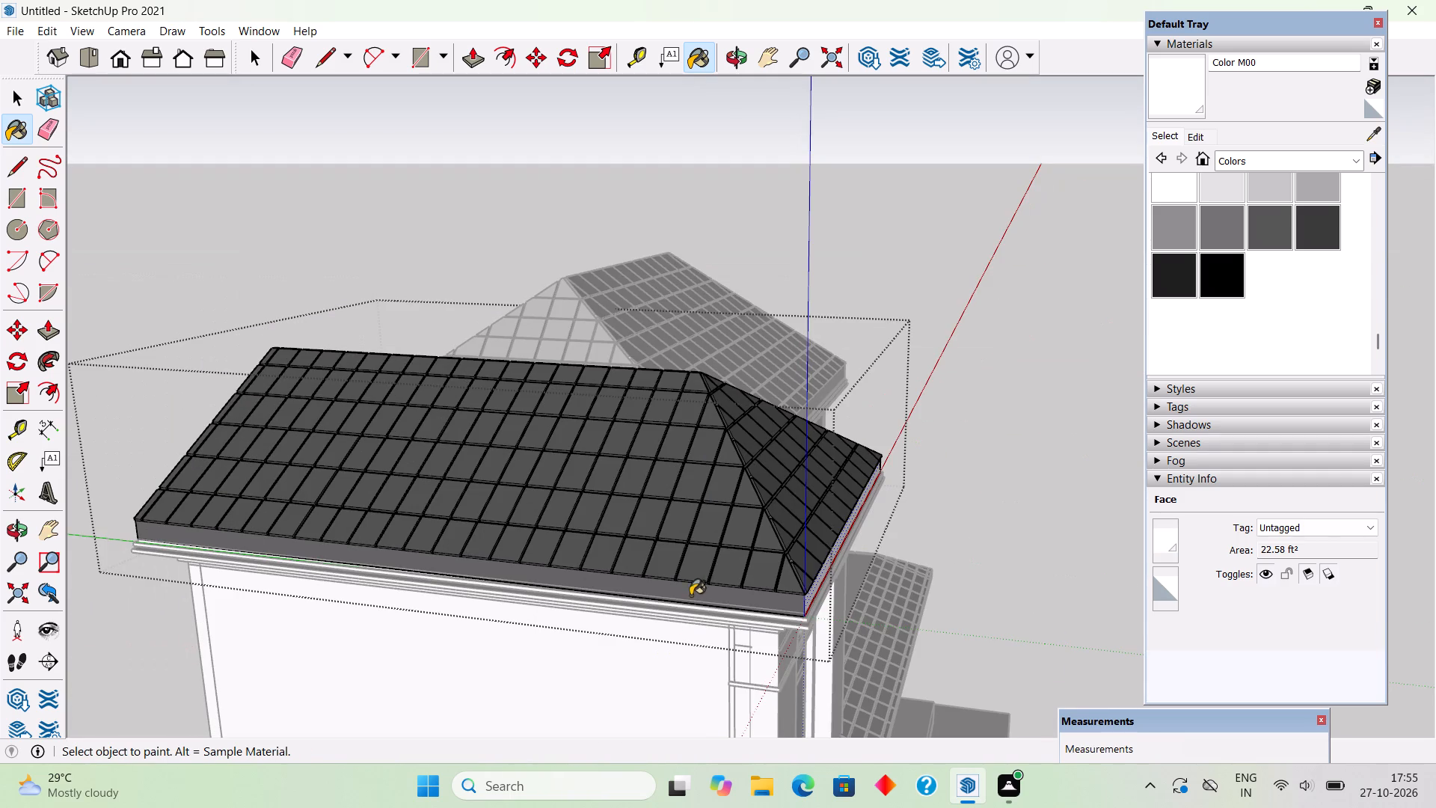
{"action": "left_click", "coordinate": [699, 595]}
{"action": "key", "text": "space"}
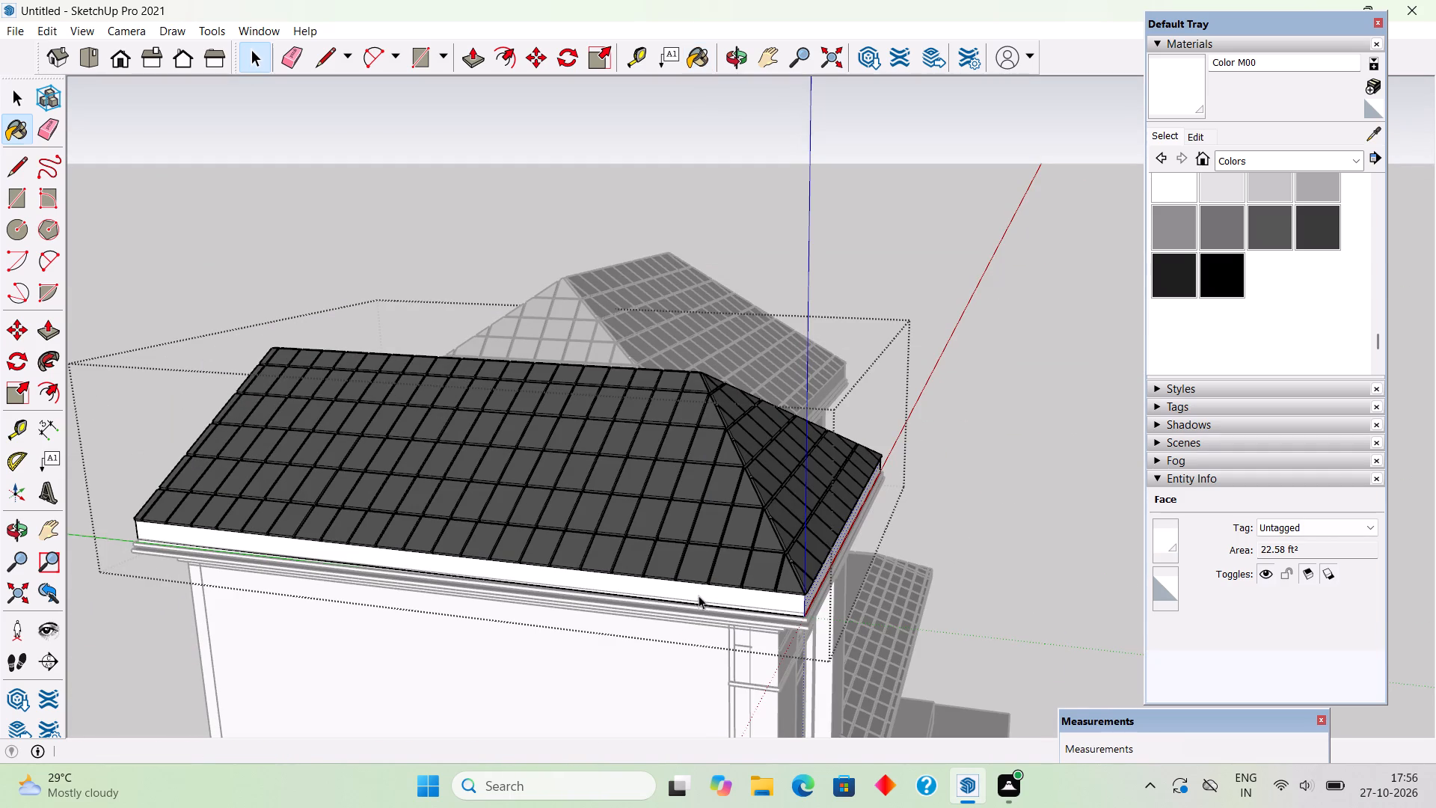
{"action": "left_click", "coordinate": [1011, 414]}
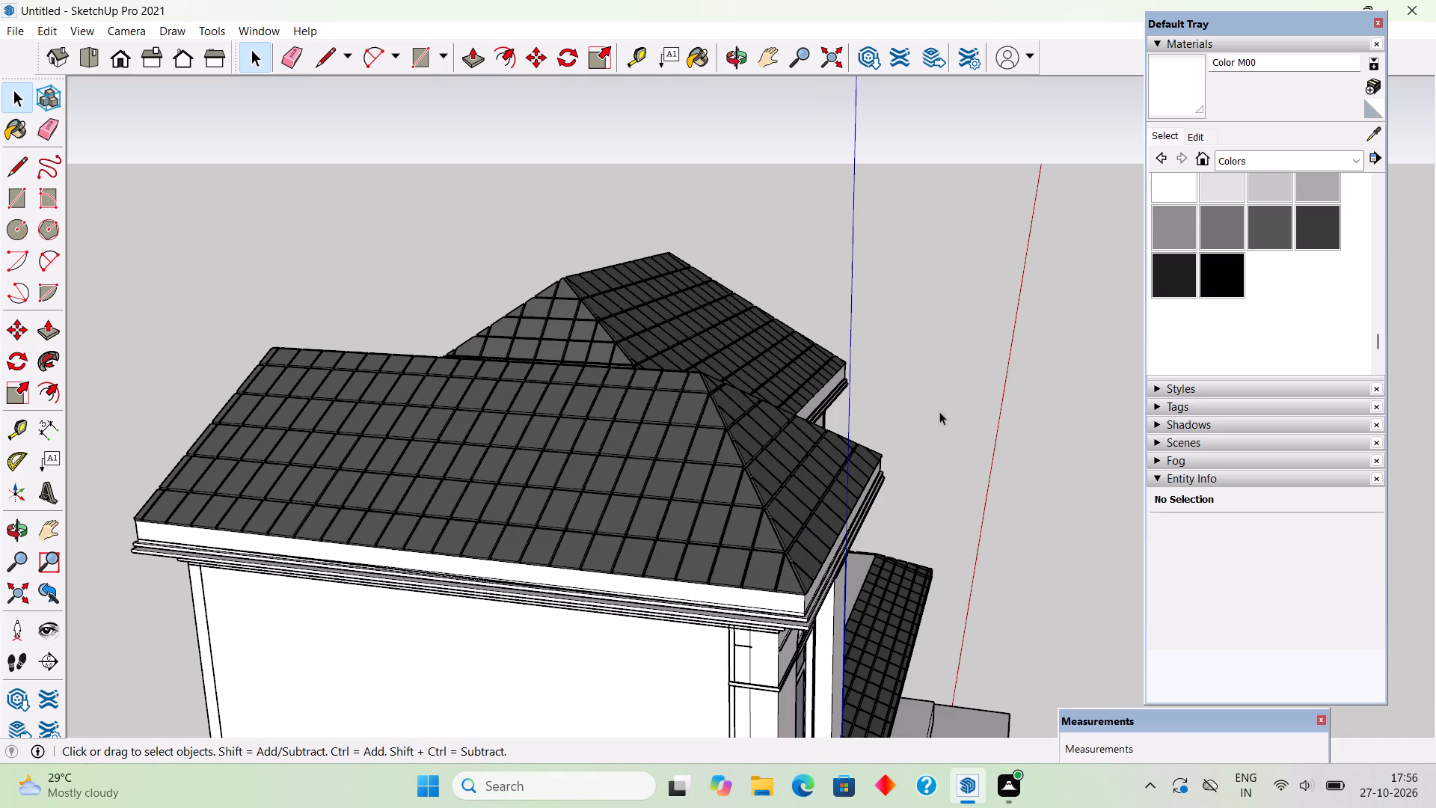
Examine the whole house from the front and side corner to review the dark roofs with their white fascia.
{"action": "scroll", "coordinate": [905, 414], "scroll_direction": "down", "scroll_amount": 10}
{"action": "middle_click_drag", "start_coordinate": [862, 427], "coordinate": [272, 352]}
{"action": "scroll", "coordinate": [547, 388], "scroll_direction": "up", "scroll_amount": 3}
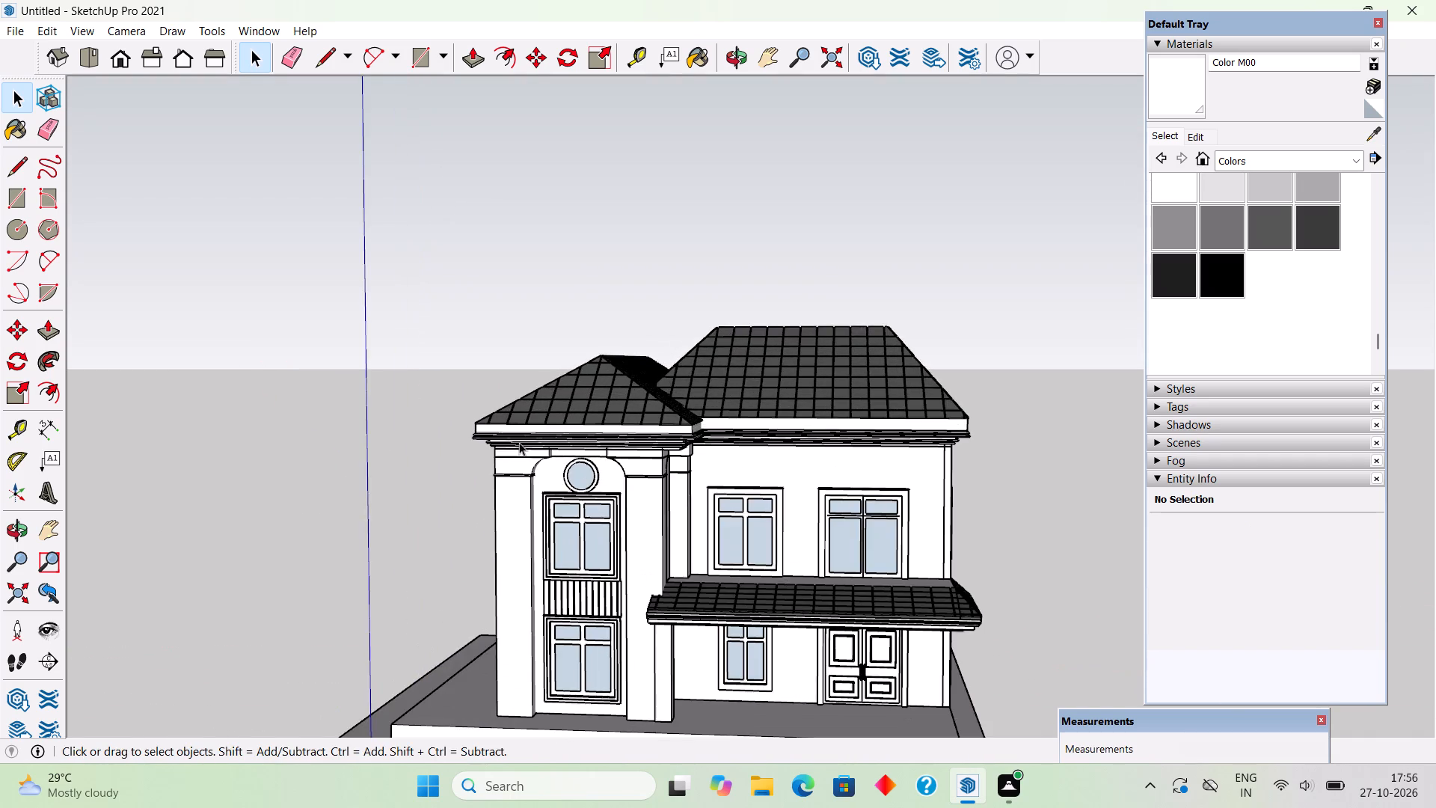
{"action": "middle_click_drag", "start_coordinate": [522, 436], "coordinate": [600, 411]}
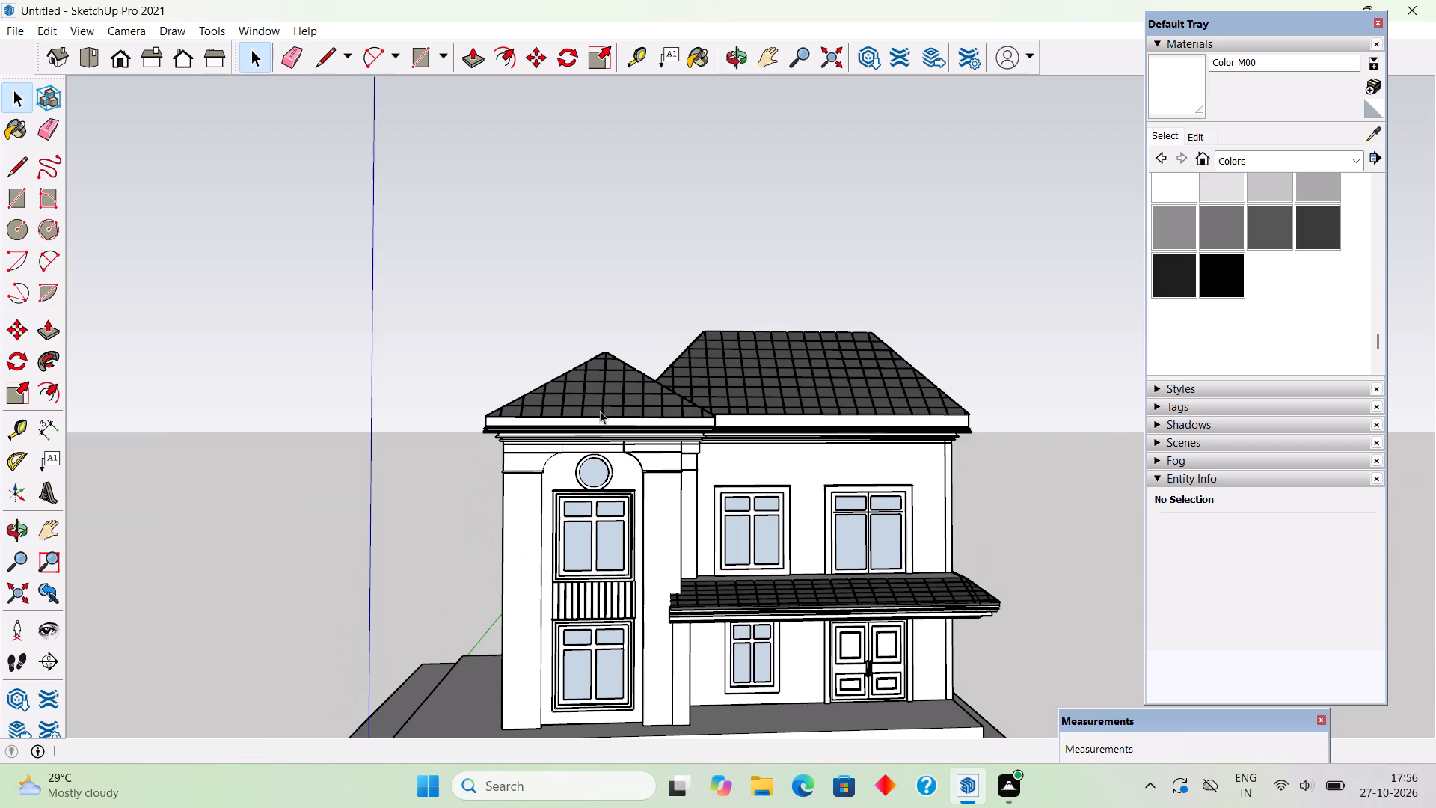
{"action": "scroll", "coordinate": [635, 165], "scroll_direction": "up", "scroll_amount": 1}
{"action": "scroll", "coordinate": [635, 165], "scroll_direction": "down", "scroll_amount": 5}
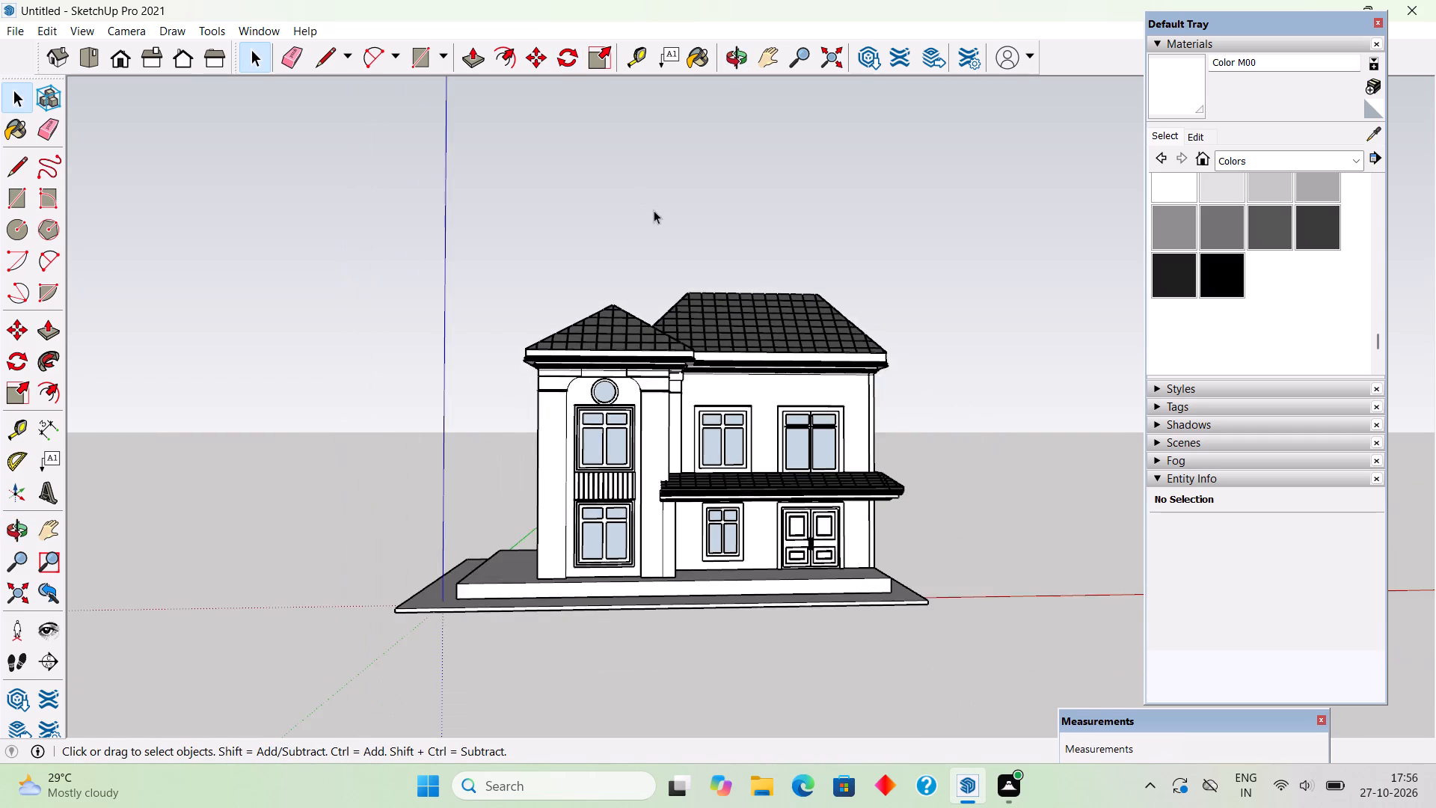
{"action": "scroll", "coordinate": [666, 274], "scroll_direction": "down", "scroll_amount": 2}
{"action": "middle_click_drag", "start_coordinate": [779, 420], "coordinate": [706, 490]}
{"action": "scroll", "coordinate": [706, 490], "scroll_direction": "up", "scroll_amount": 3}
{"action": "scroll", "coordinate": [915, 501], "scroll_direction": "up", "scroll_amount": 3}
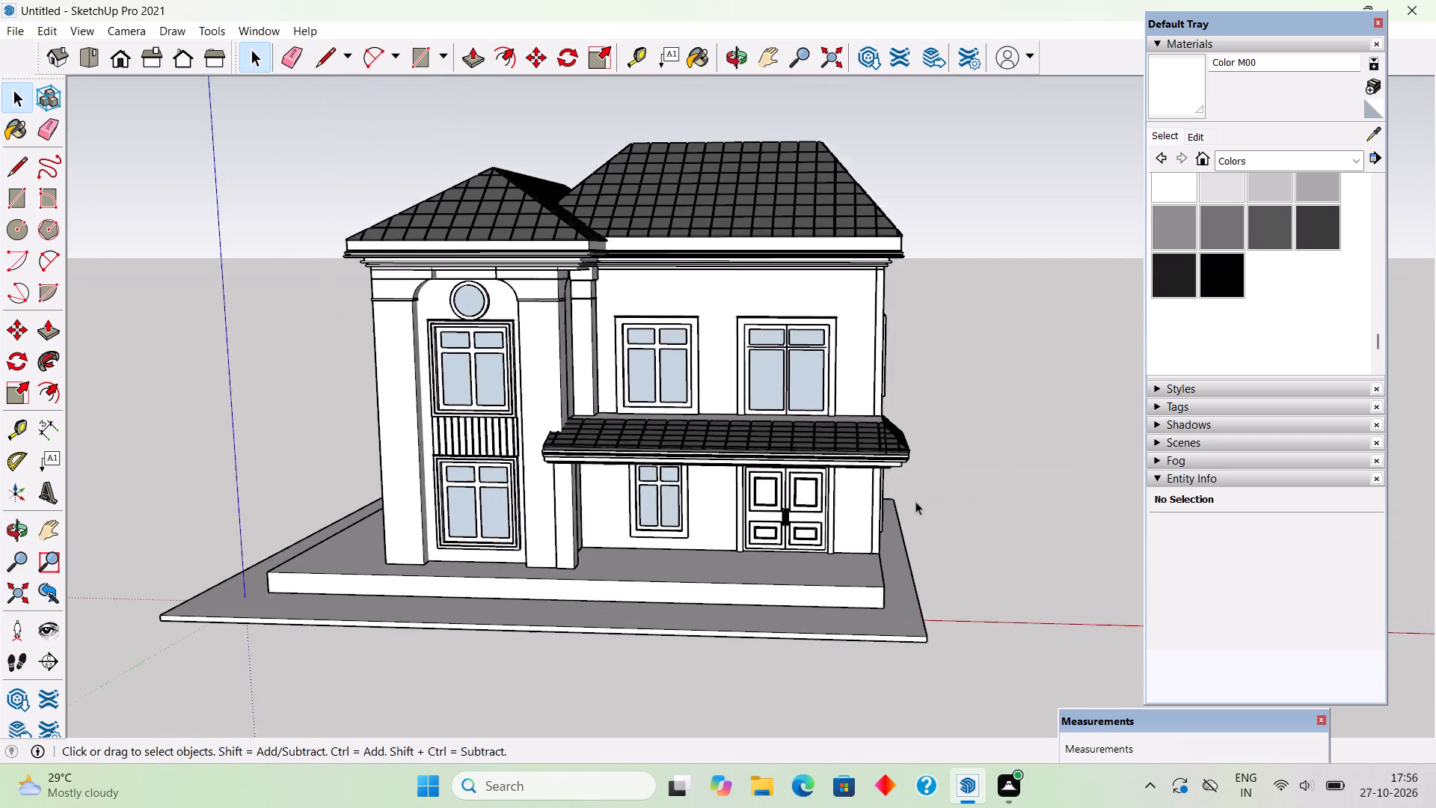
{"action": "scroll", "coordinate": [915, 501], "scroll_direction": "up", "scroll_amount": 1}
{"action": "middle_click_drag", "start_coordinate": [779, 405], "coordinate": [341, 385]}
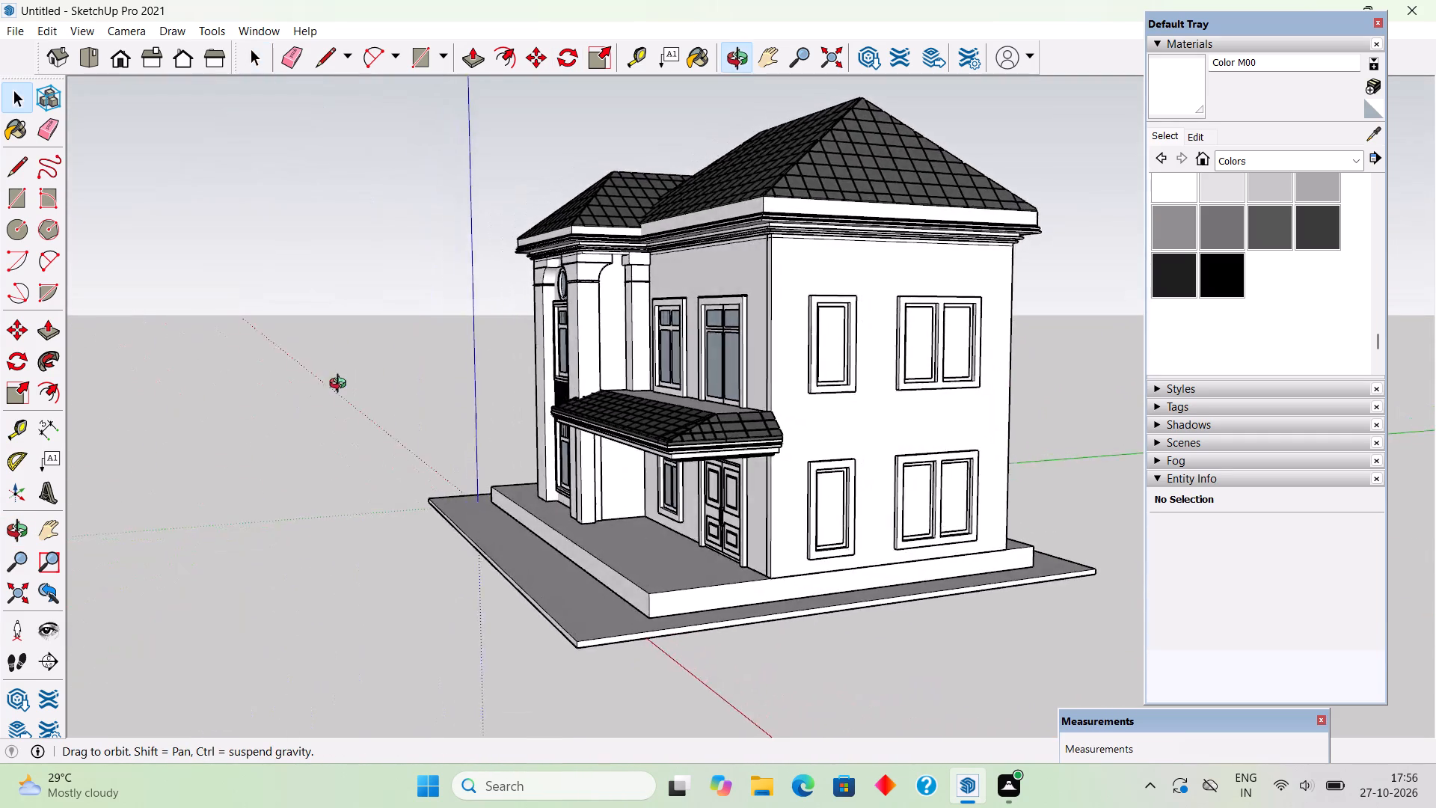
{"action": "middle_click_drag", "start_coordinate": [341, 385], "coordinate": [474, 403]}
{"action": "scroll", "coordinate": [482, 392], "scroll_direction": "up", "scroll_amount": 1}
{"action": "scroll", "coordinate": [485, 391], "scroll_direction": "down", "scroll_amount": 5}
{"action": "middle_click_drag", "start_coordinate": [712, 401], "coordinate": [759, 408]}
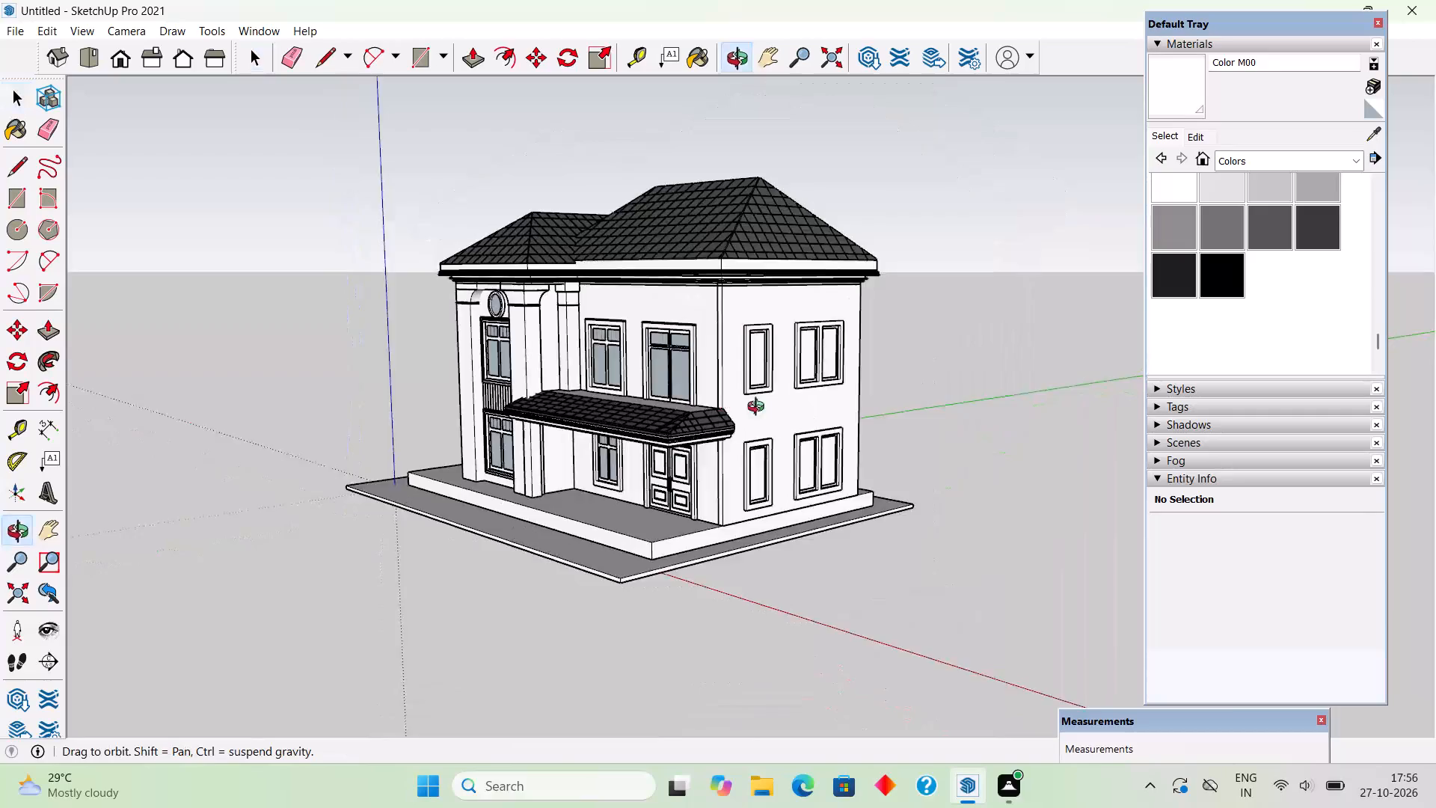
{"action": "middle_click_drag", "start_coordinate": [759, 408], "coordinate": [903, 381]}
{"action": "scroll", "coordinate": [905, 381], "scroll_direction": "up", "scroll_amount": 2}
{"action": "middle_click_drag", "start_coordinate": [817, 432], "coordinate": [808, 455]}
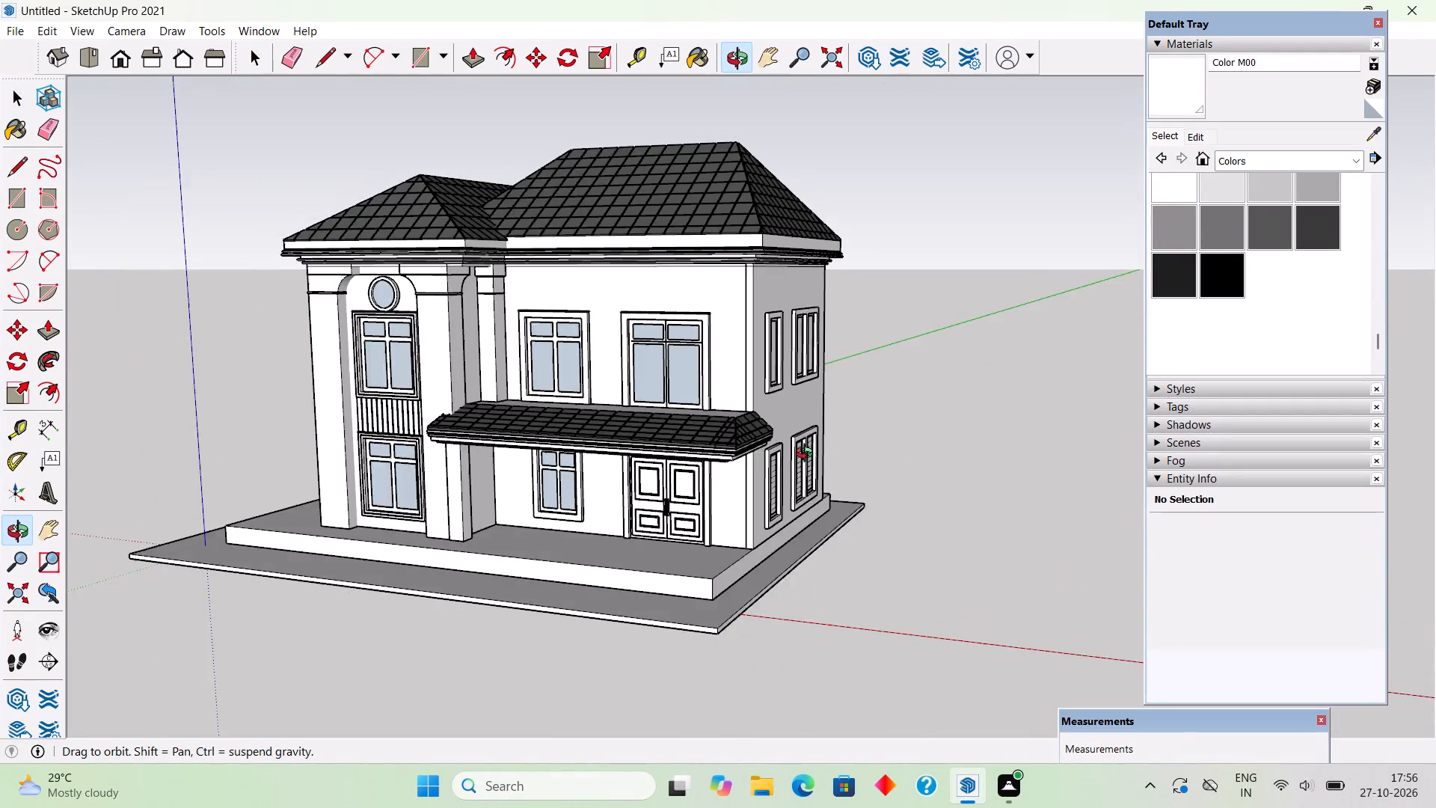
{"action": "middle_click_drag", "start_coordinate": [808, 455], "coordinate": [829, 415]}
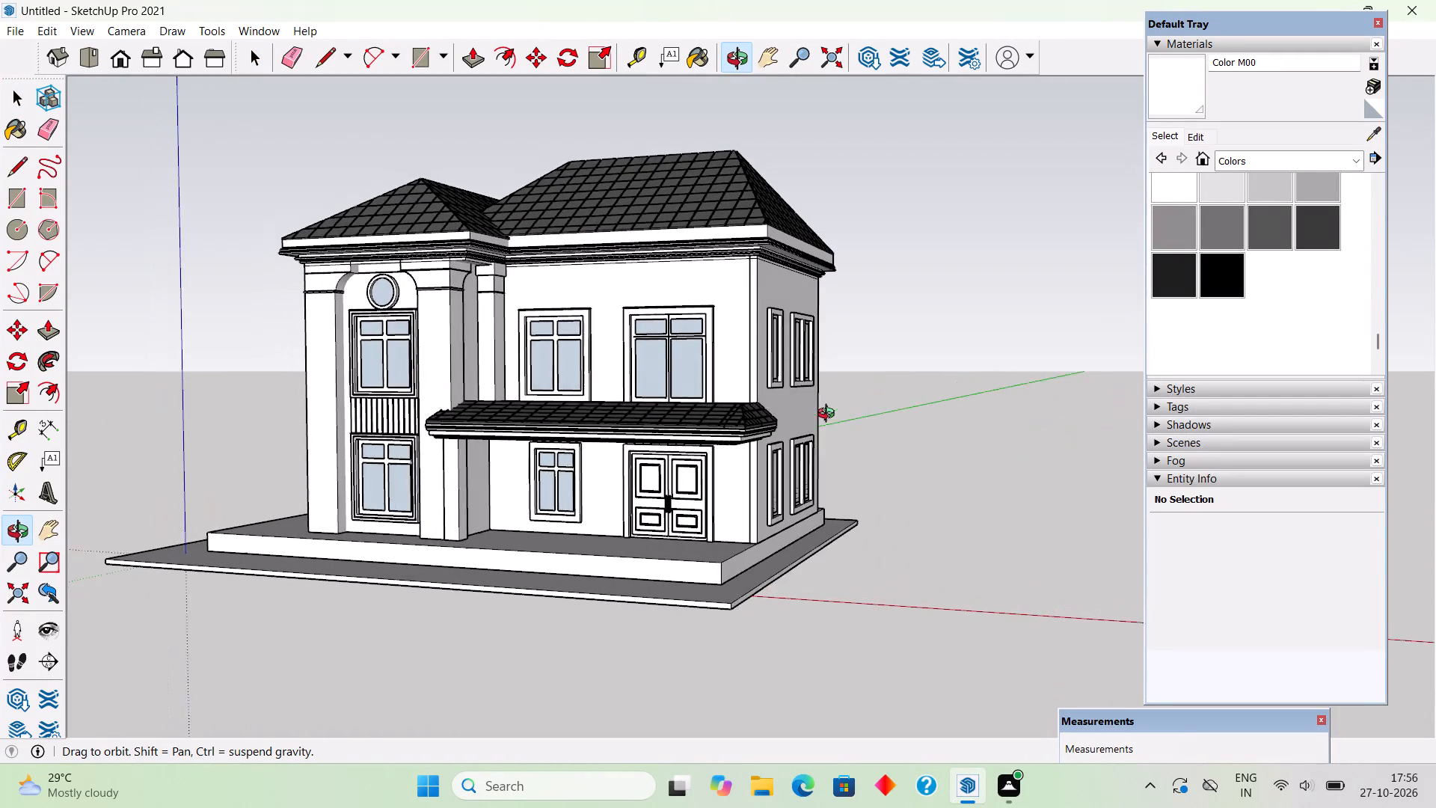
{"action": "middle_click_drag", "start_coordinate": [829, 415], "coordinate": [802, 454]}
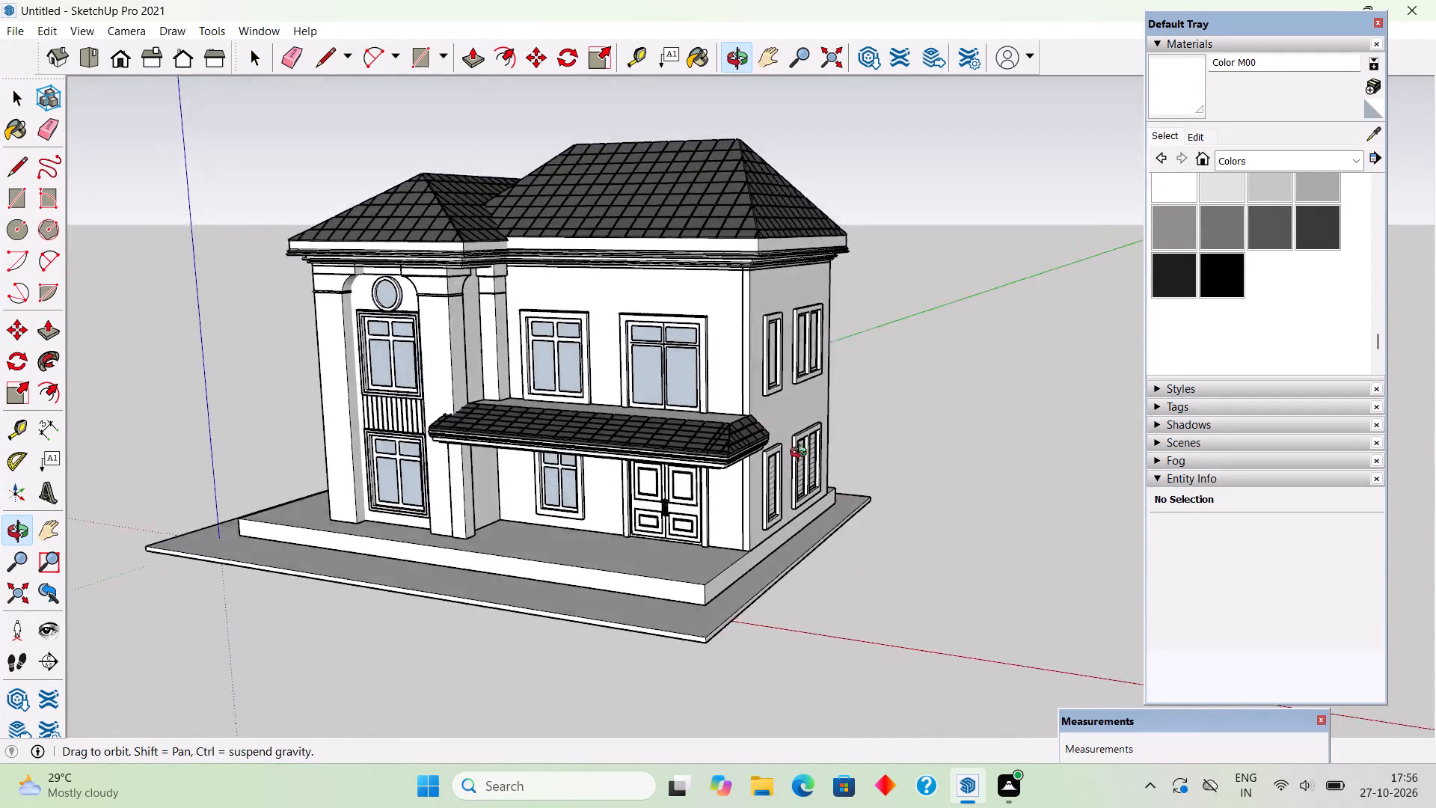
{"action": "middle_click_drag", "start_coordinate": [802, 454], "coordinate": [770, 447]}
{"action": "scroll", "coordinate": [773, 447], "scroll_direction": "down", "scroll_amount": 3}
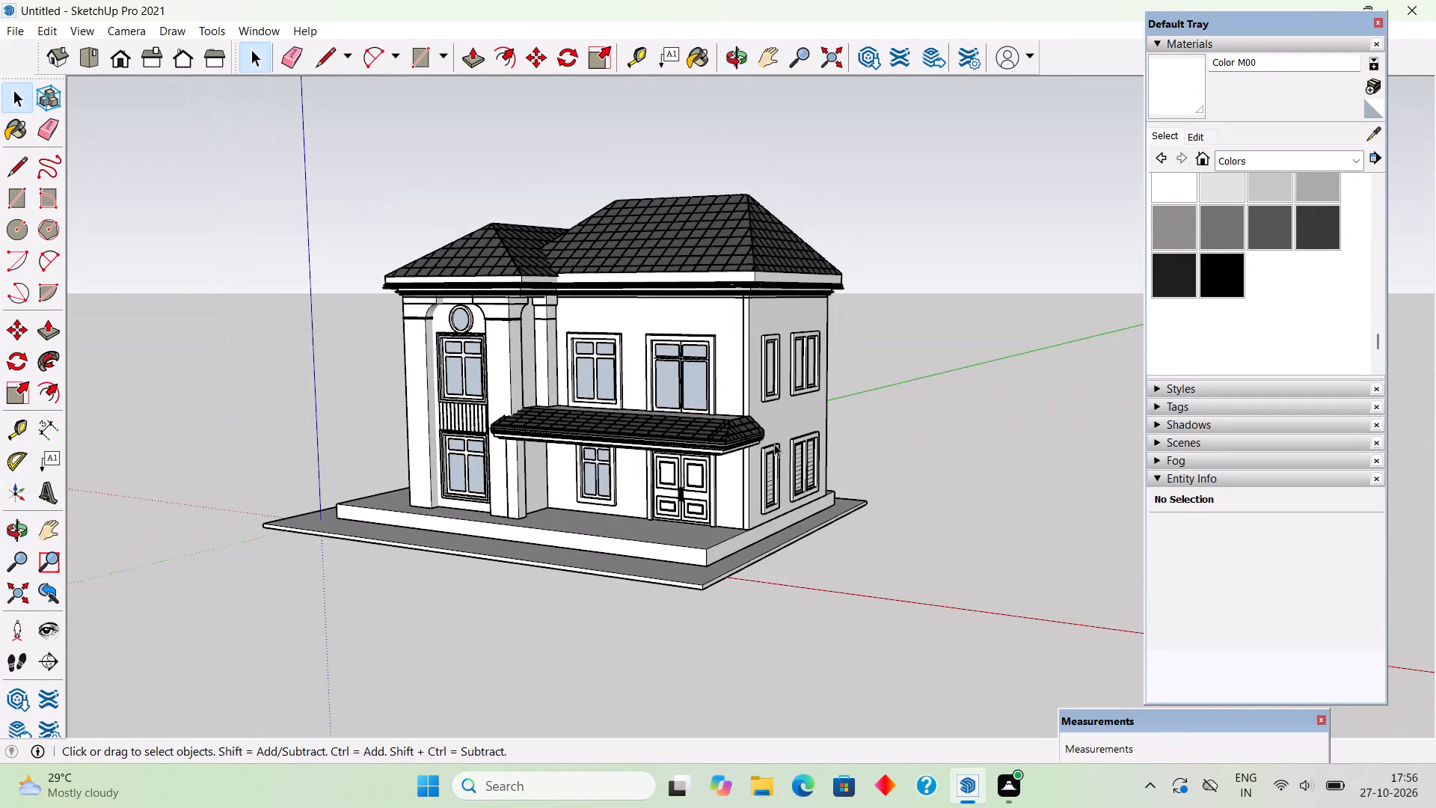
{"action": "middle_click_drag", "start_coordinate": [780, 417], "coordinate": [862, 364]}
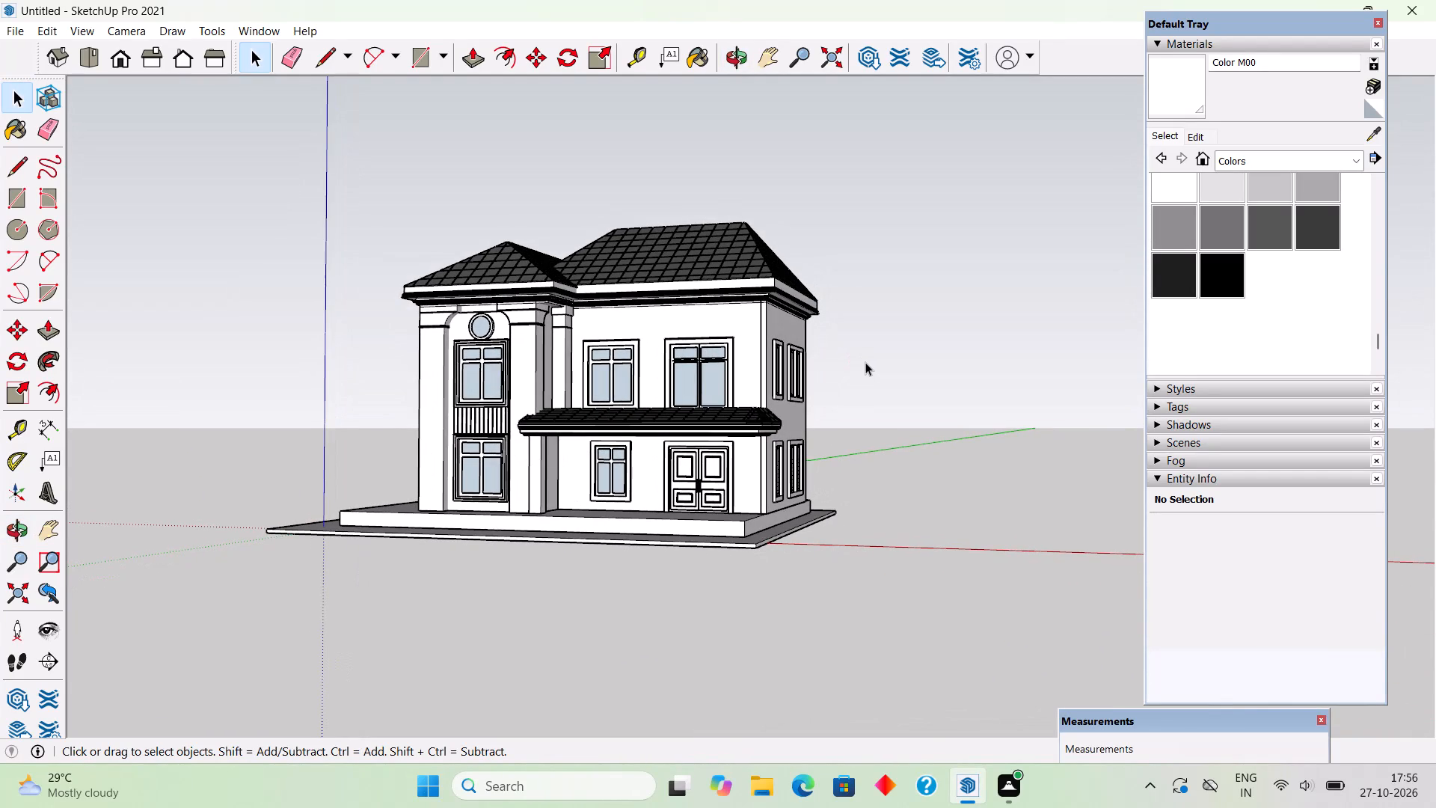
Scale the whole house and its base along the red axis by about 1.29 to widen it.
{"action": "left_click_drag", "start_coordinate": [273, 153], "coordinate": [283, 165]}
{"action": "left_click_drag", "start_coordinate": [283, 165], "coordinate": [896, 616]}
{"action": "left_click_drag", "start_coordinate": [151, 190], "coordinate": [796, 584]}
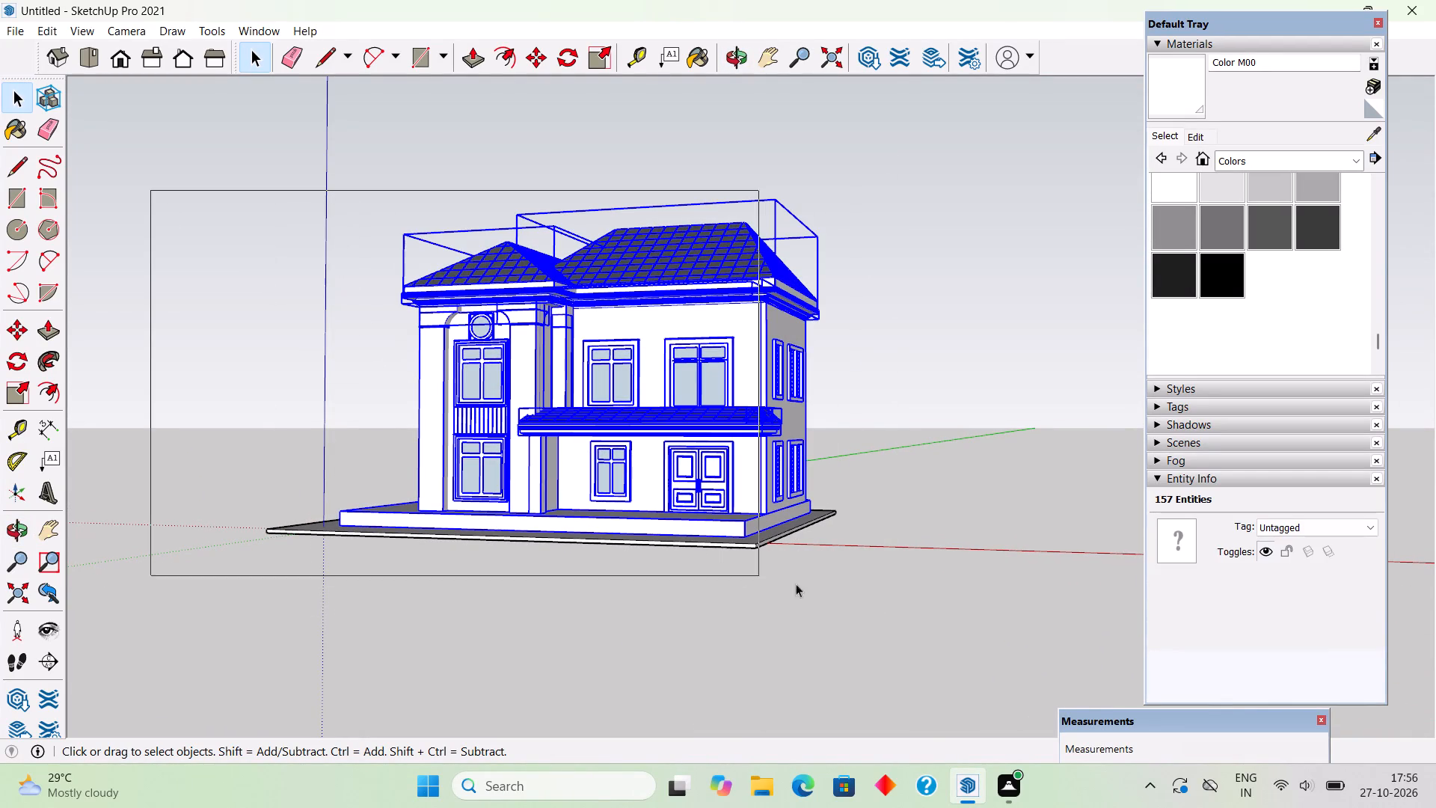
{"action": "left_click_drag", "start_coordinate": [796, 584], "coordinate": [884, 587]}
{"action": "middle_click_drag", "start_coordinate": [452, 391], "coordinate": [483, 511]}
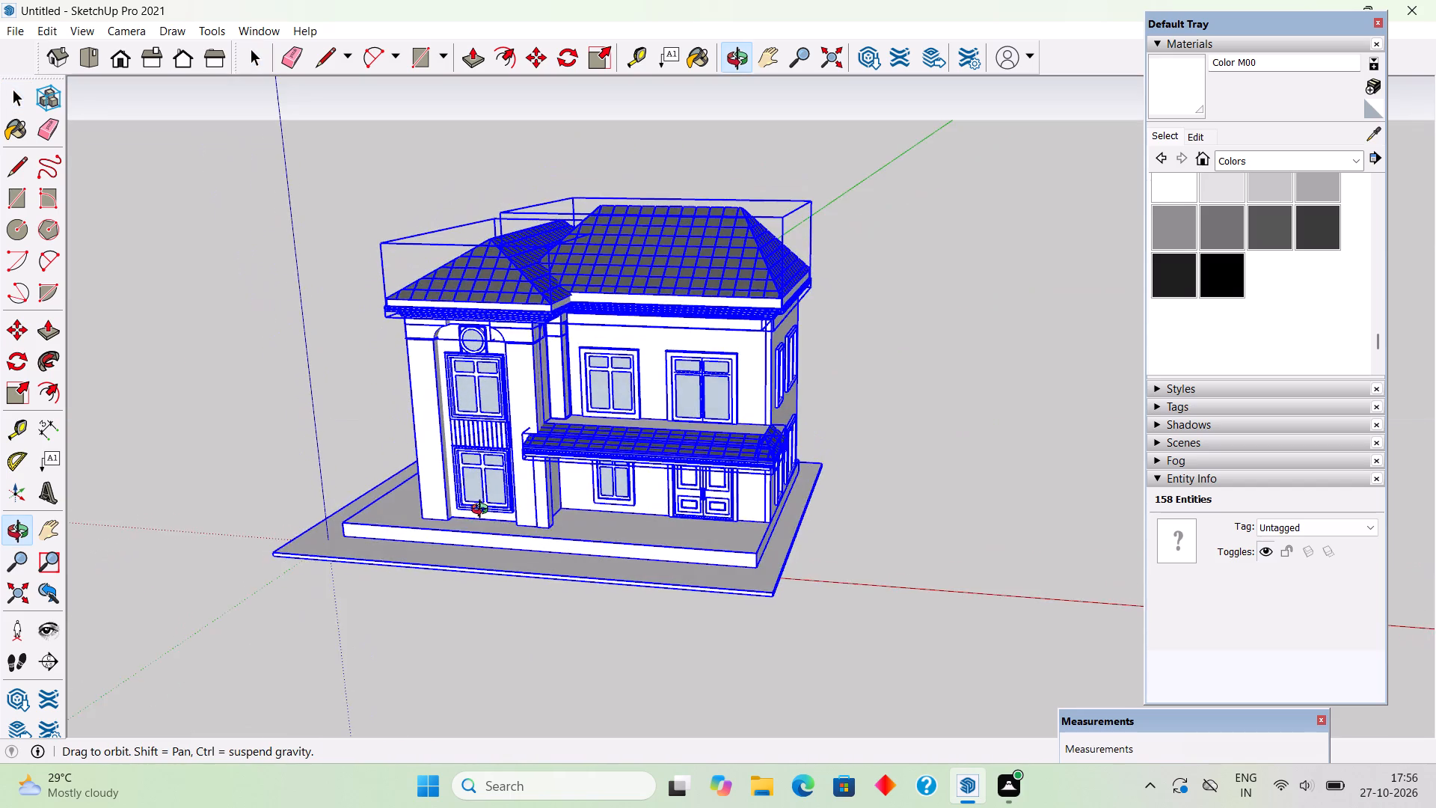
{"action": "middle_click_drag", "start_coordinate": [483, 511], "coordinate": [594, 551]}
{"action": "key", "text": "s"}
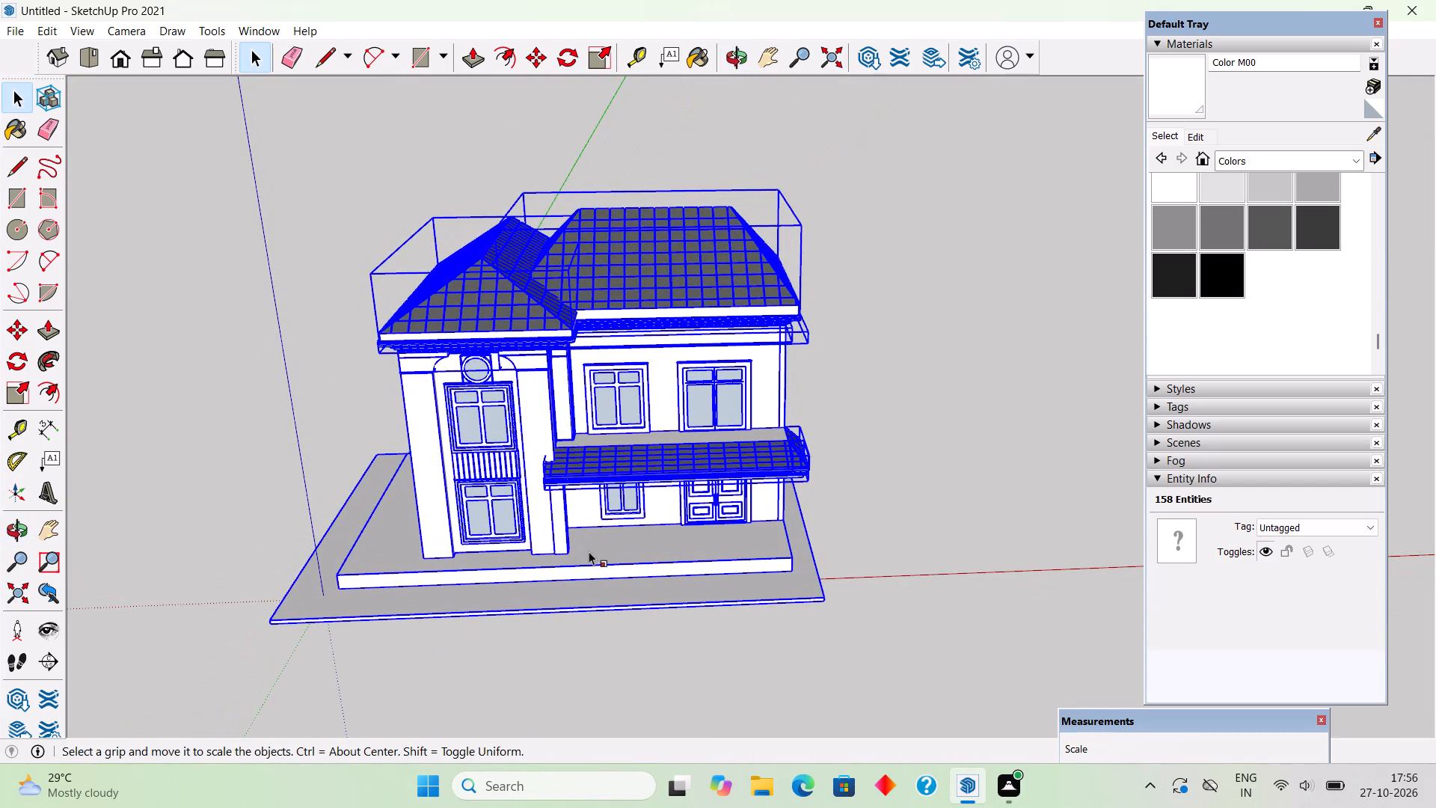
{"action": "left_click", "coordinate": [315, 382]}
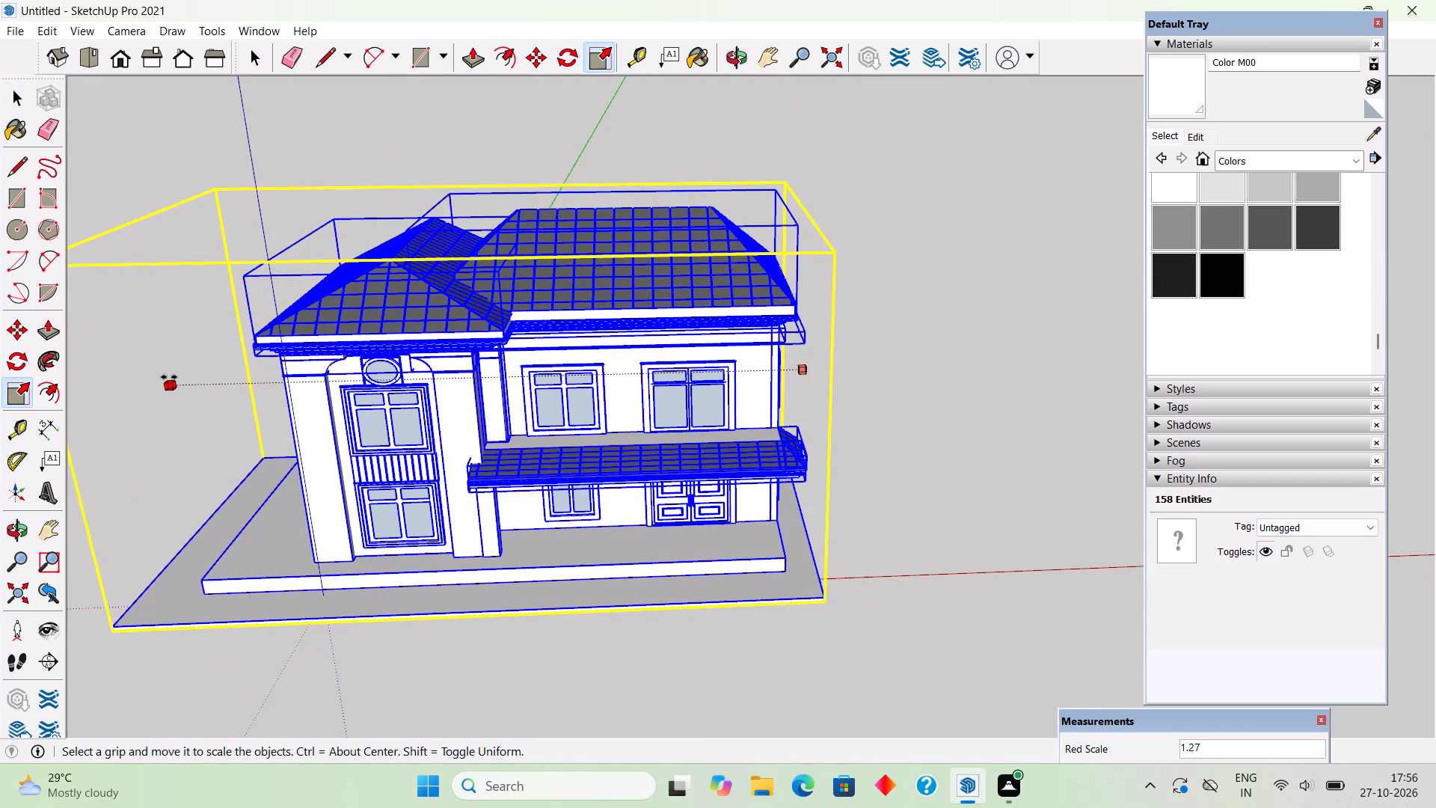
{"action": "left_click", "coordinate": [160, 379]}
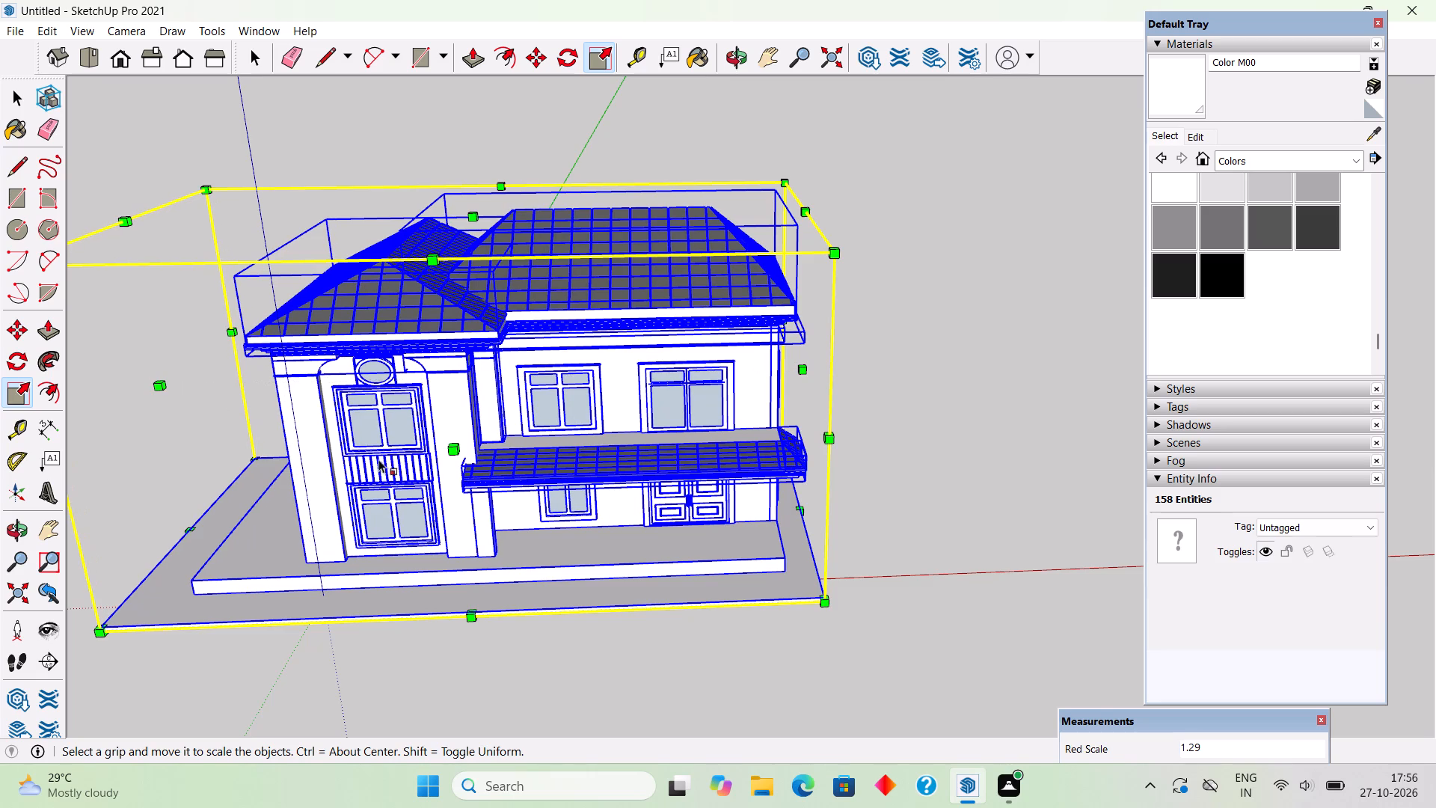
{"action": "key", "text": "space"}
{"action": "left_click", "coordinate": [714, 681]}
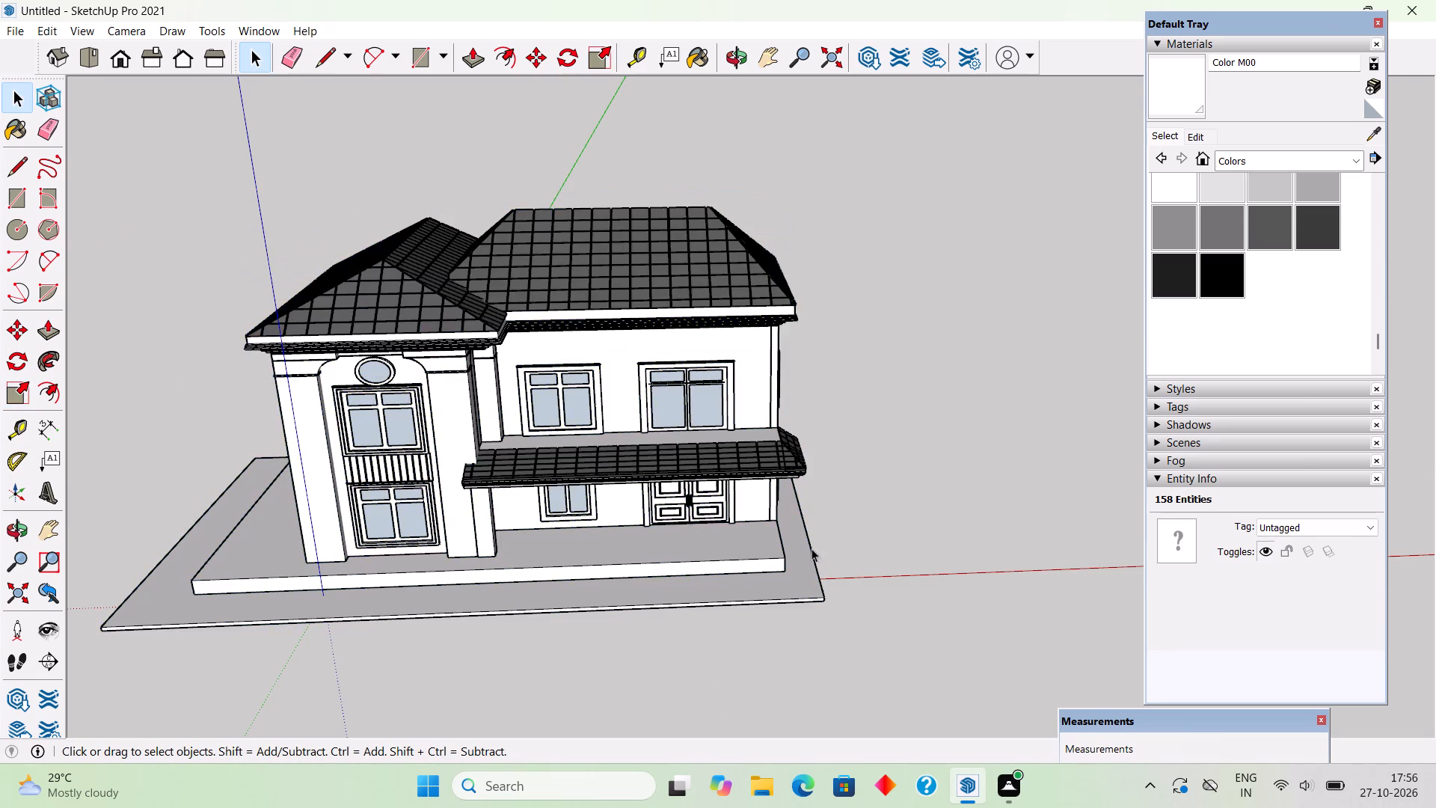
Examine the widened house from the front, the side corner and above to judge its proportions.
{"action": "middle_click_drag", "start_coordinate": [801, 545], "coordinate": [671, 403]}
{"action": "scroll", "coordinate": [671, 403], "scroll_direction": "up", "scroll_amount": 2}
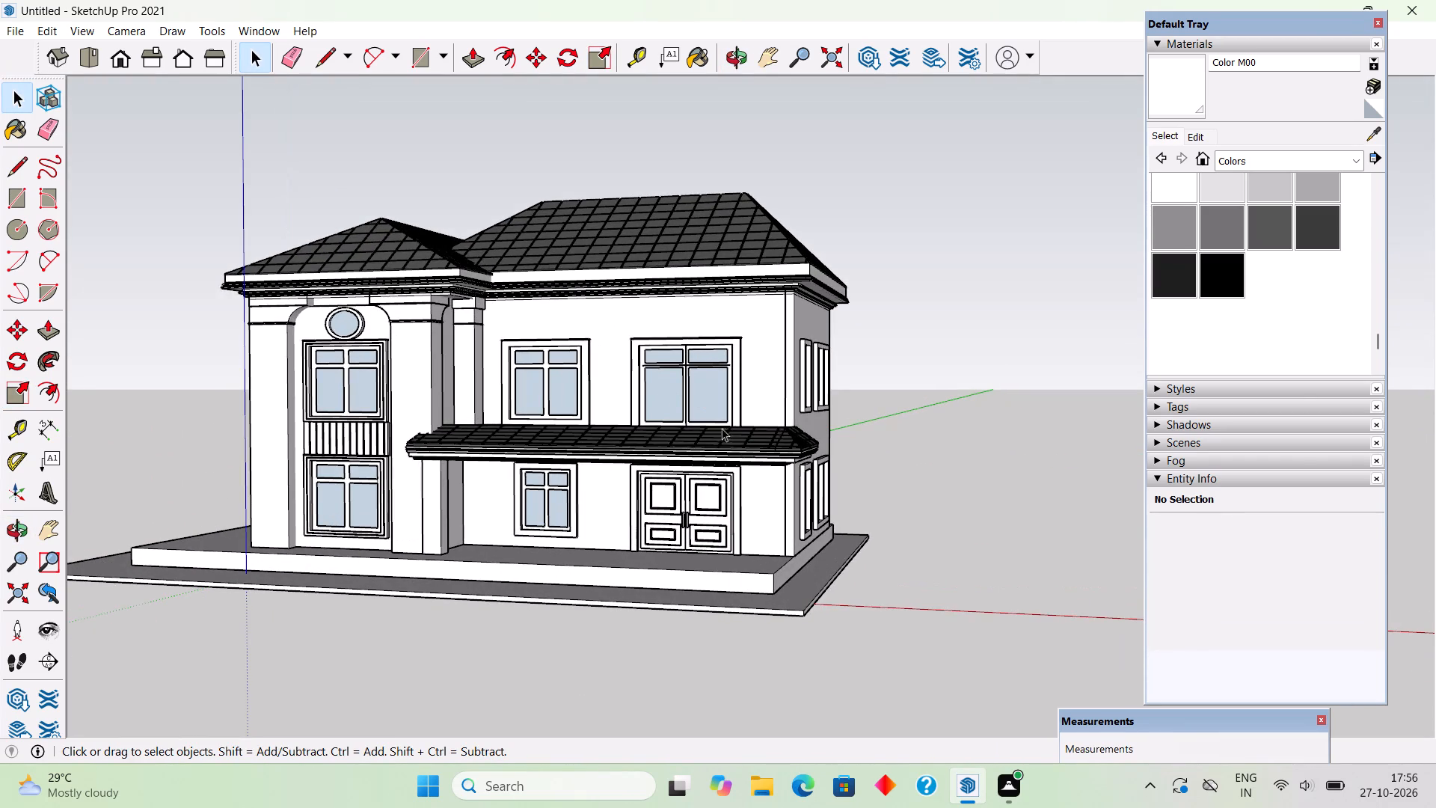
{"action": "middle_click_drag", "start_coordinate": [728, 448], "coordinate": [761, 469]}
{"action": "scroll", "coordinate": [760, 471], "scroll_direction": "down", "scroll_amount": 2}
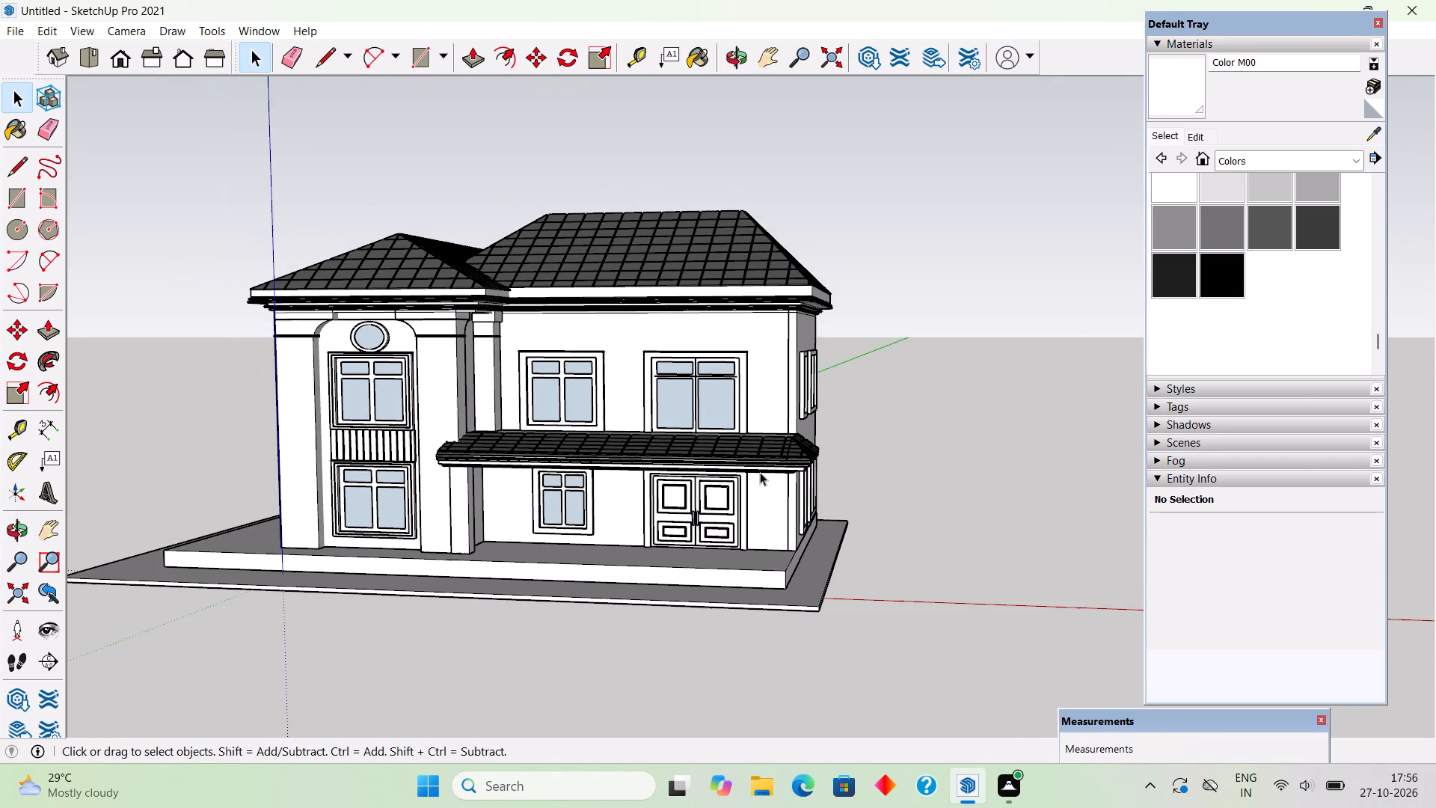
{"action": "middle_click_drag", "start_coordinate": [762, 483], "coordinate": [774, 515]}
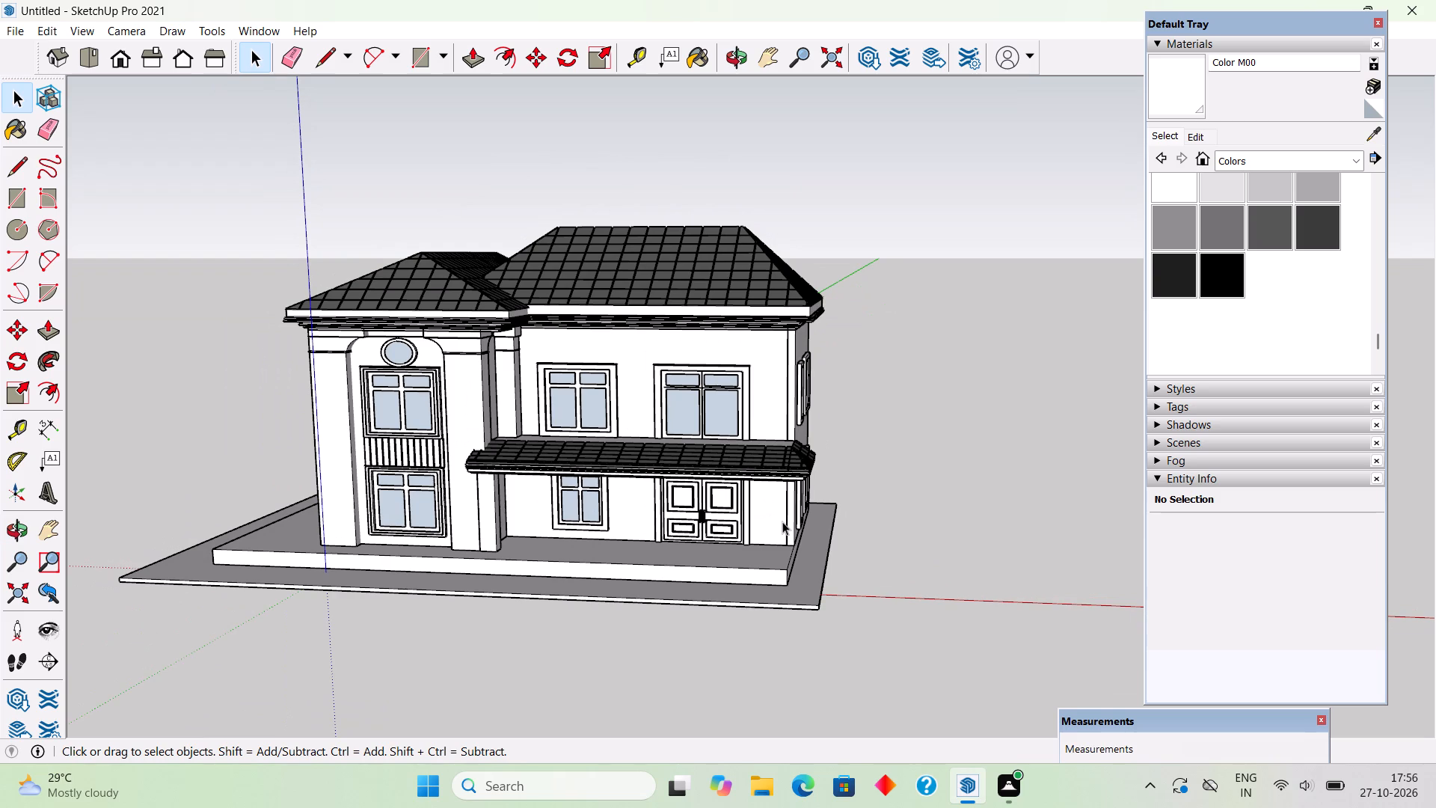
{"action": "middle_click_drag", "start_coordinate": [783, 554], "coordinate": [826, 495]}
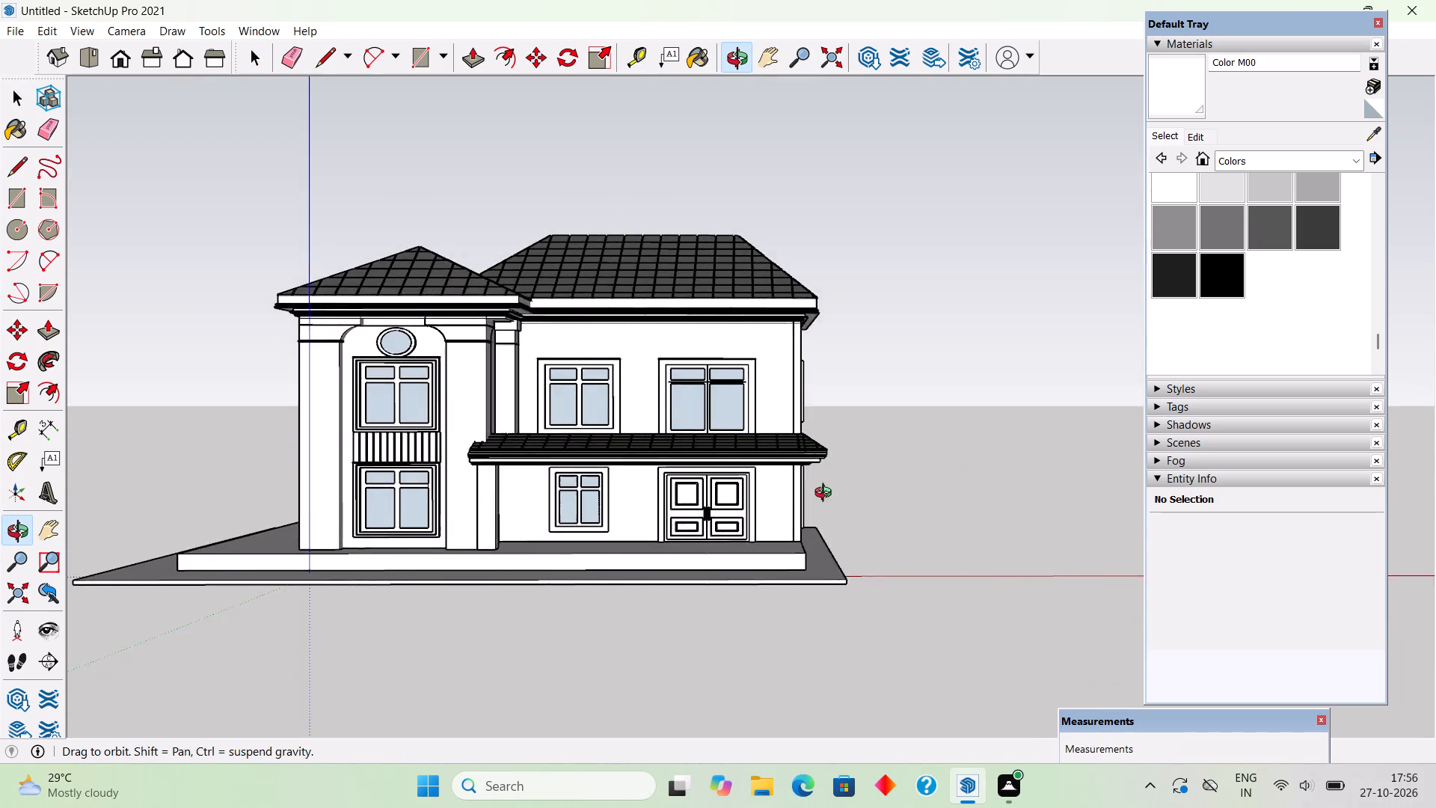
{"action": "middle_click_drag", "start_coordinate": [826, 495], "coordinate": [498, 515]}
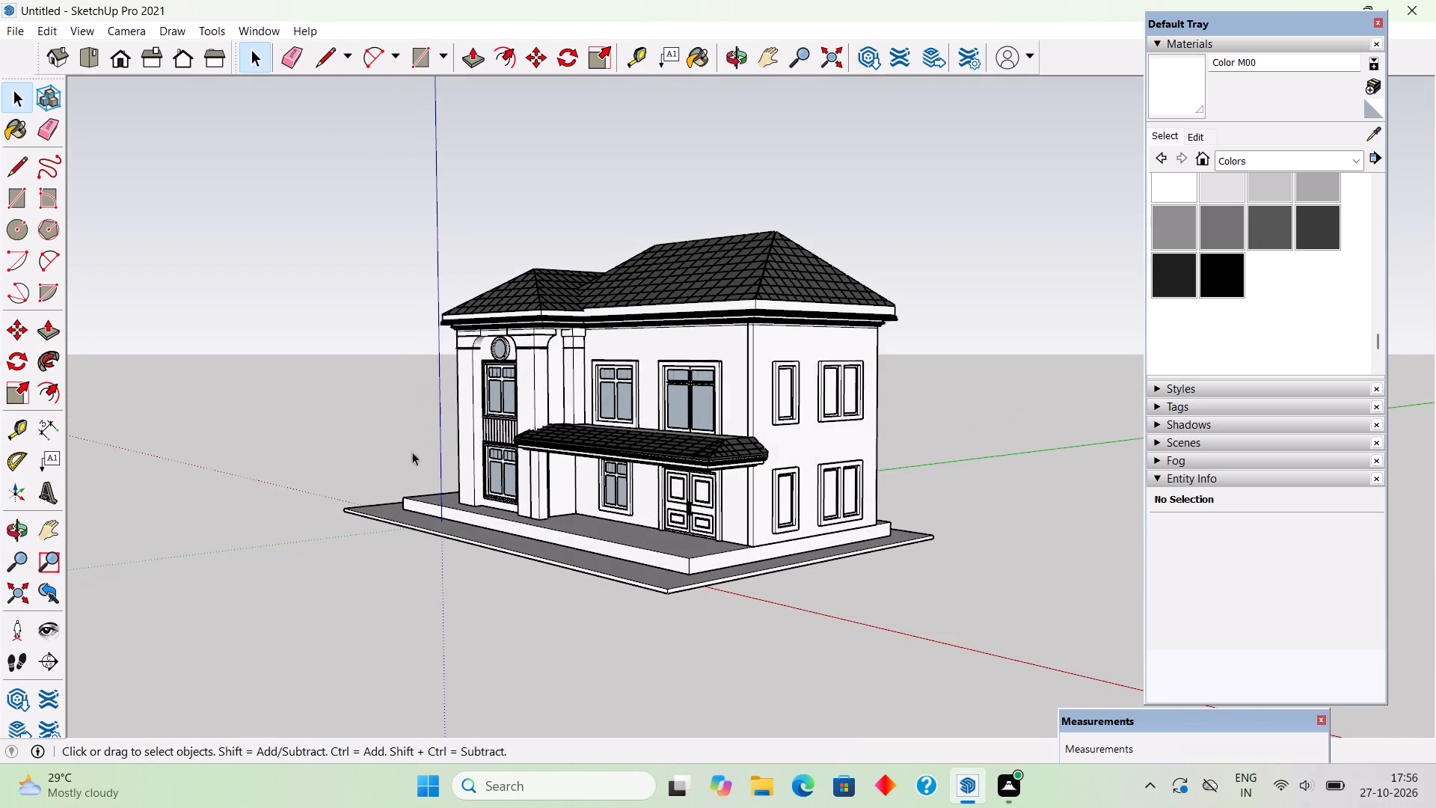
{"action": "middle_click_drag", "start_coordinate": [543, 507], "coordinate": [846, 553]}
{"action": "scroll", "coordinate": [846, 536], "scroll_direction": "down", "scroll_amount": 2}
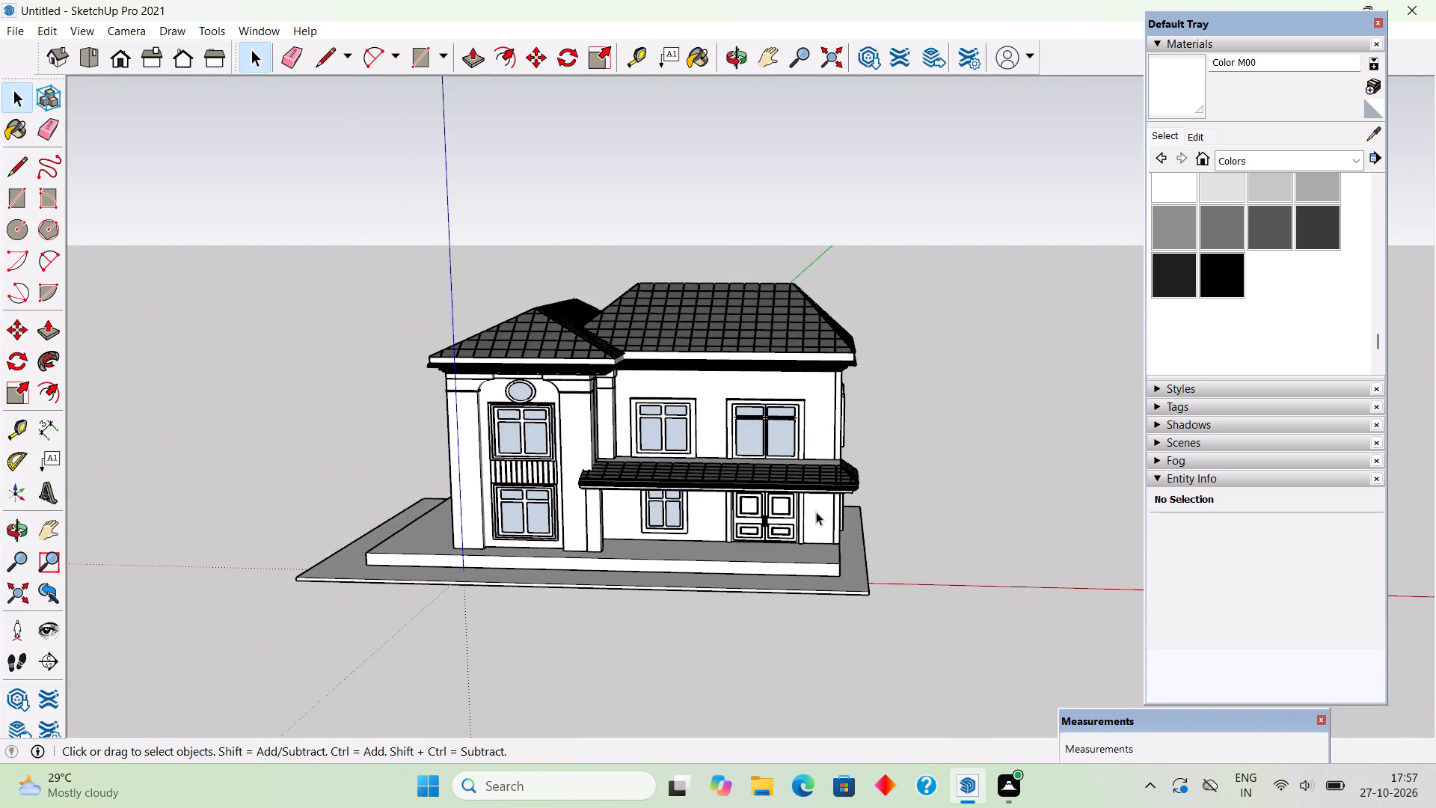
{"action": "scroll", "coordinate": [782, 550], "scroll_direction": "up", "scroll_amount": 6}
{"action": "middle_click_drag", "start_coordinate": [731, 572], "coordinate": [423, 531]}
{"action": "middle_click_drag", "start_coordinate": [598, 506], "coordinate": [745, 595]}
{"action": "scroll", "coordinate": [745, 588], "scroll_direction": "down", "scroll_amount": 7}
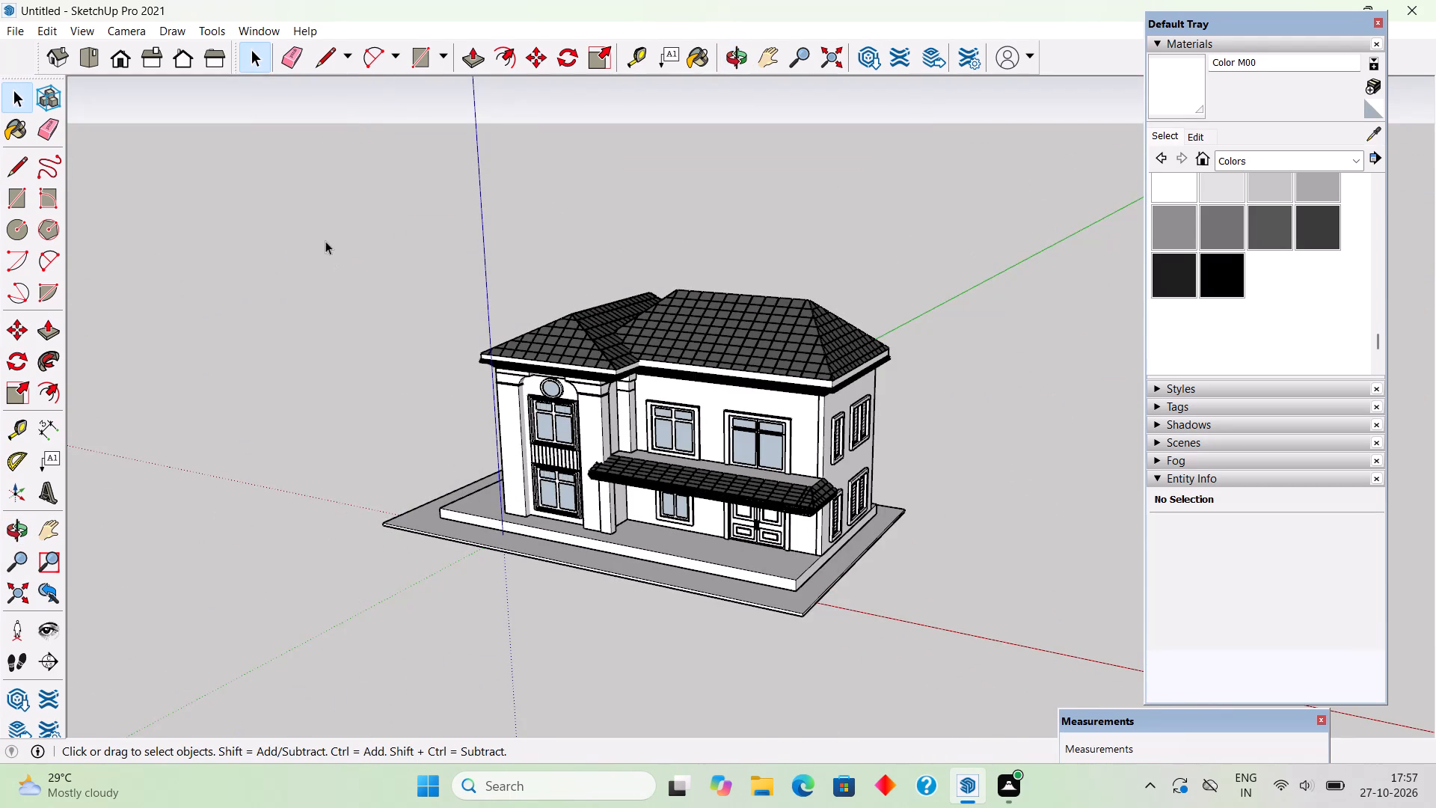
Scale the whole house and its base along the green axis by about 1.14, extending it towards the rear.
{"action": "left_click_drag", "start_coordinate": [293, 186], "coordinate": [957, 656]}
{"action": "middle_click_drag", "start_coordinate": [840, 470], "coordinate": [733, 493]}
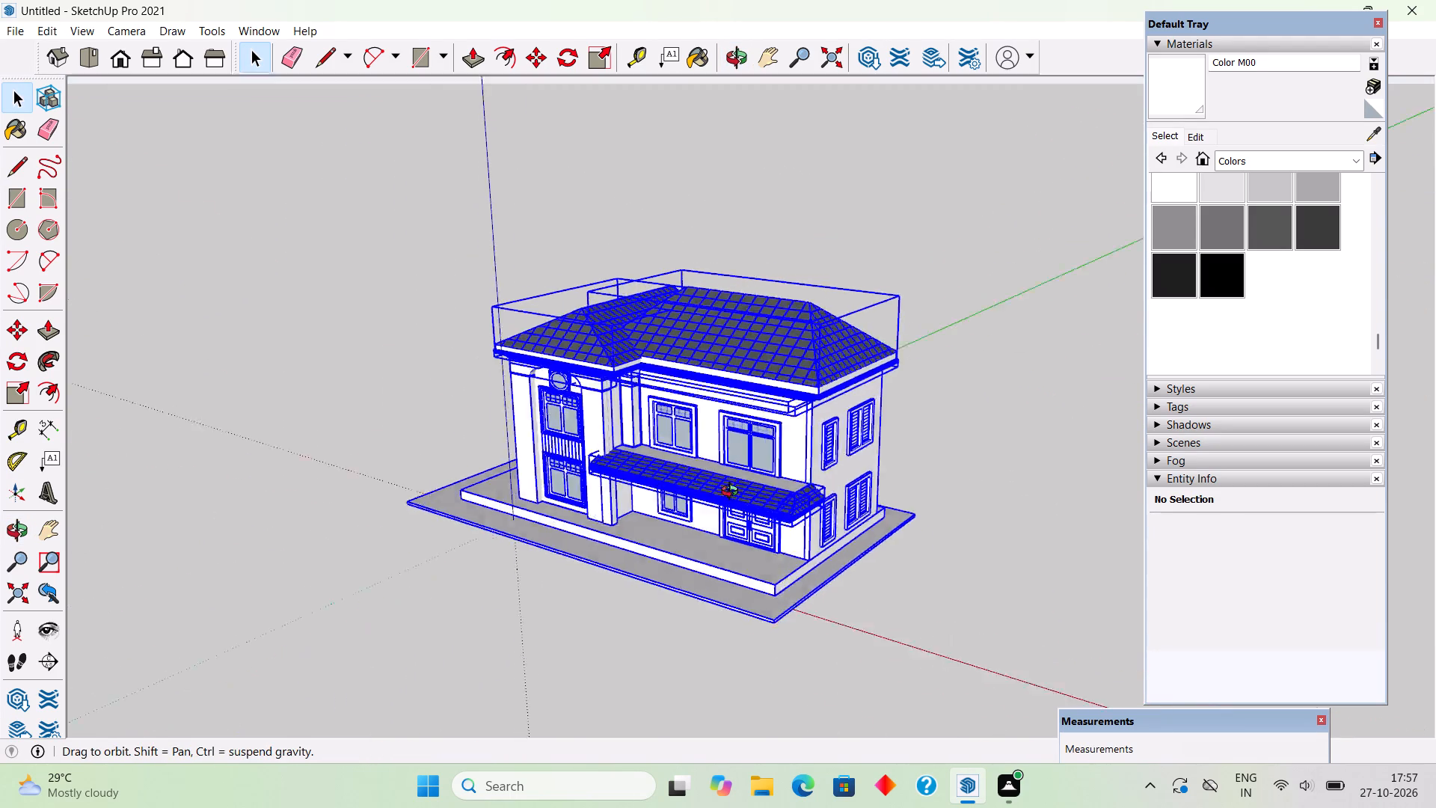
{"action": "middle_click_drag", "start_coordinate": [733, 493], "coordinate": [188, 527]}
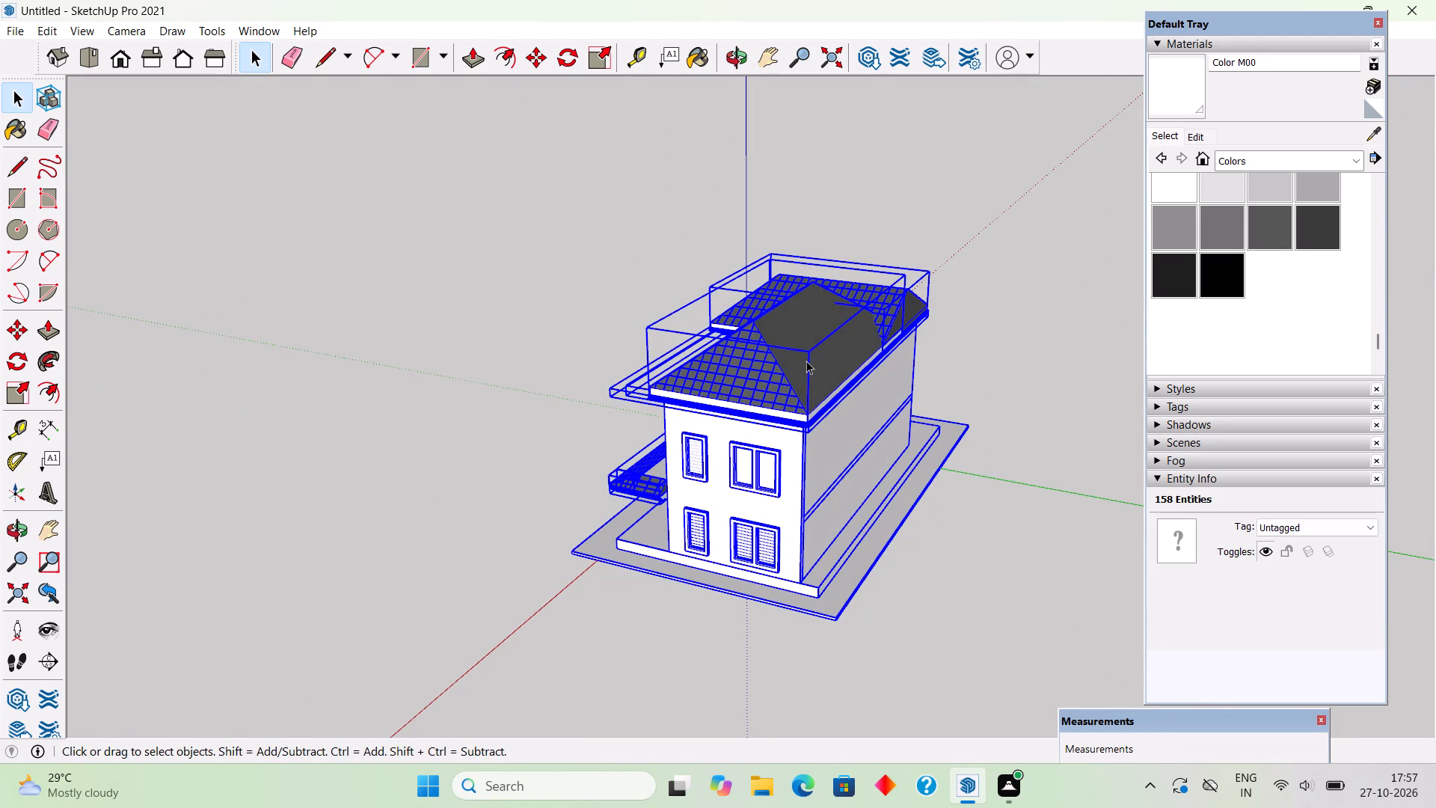
{"action": "scroll", "coordinate": [806, 361], "scroll_direction": "up", "scroll_amount": 8}
{"action": "scroll", "coordinate": [820, 368], "scroll_direction": "down", "scroll_amount": 8}
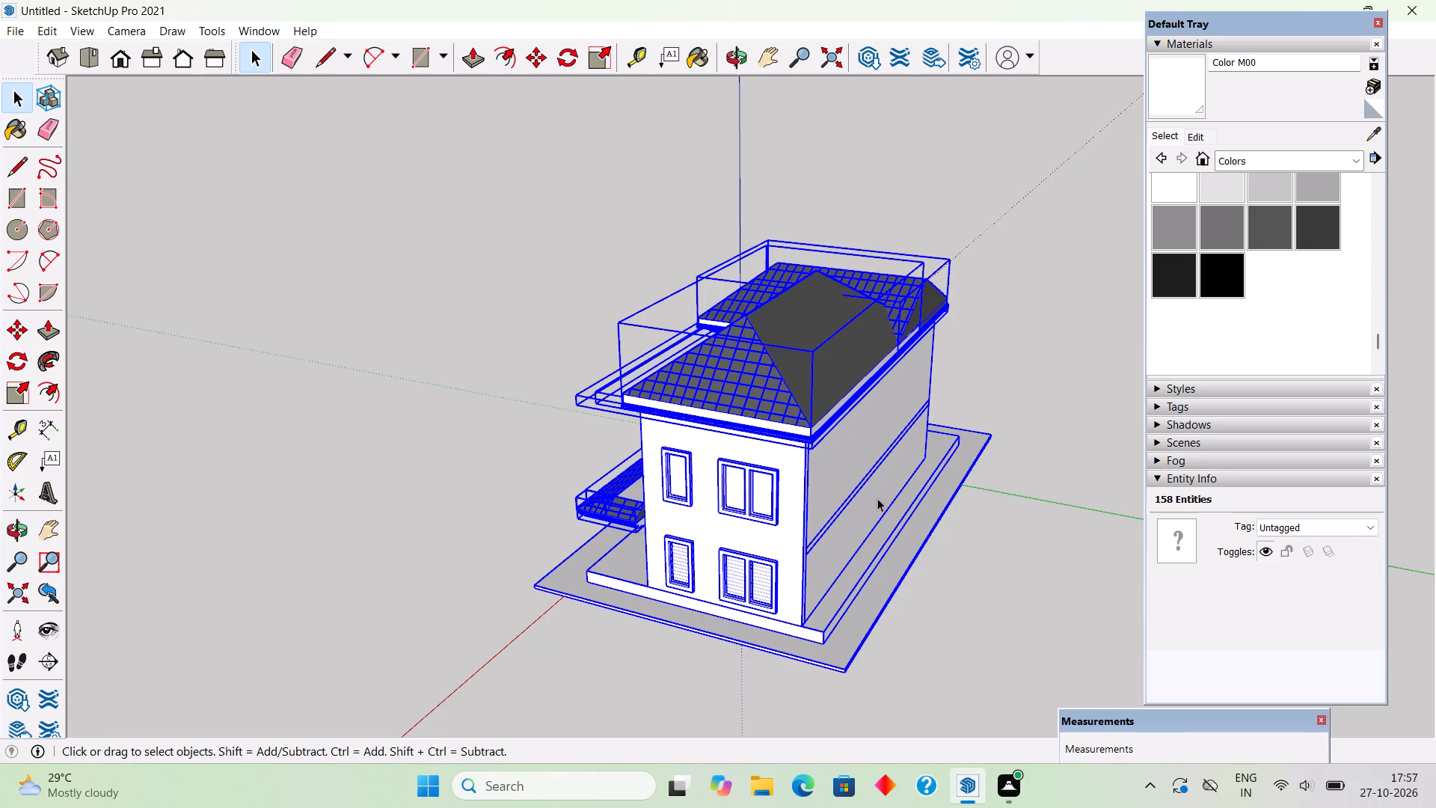
{"action": "key", "text": "s"}
{"action": "middle_click_drag", "start_coordinate": [684, 571], "coordinate": [723, 487]}
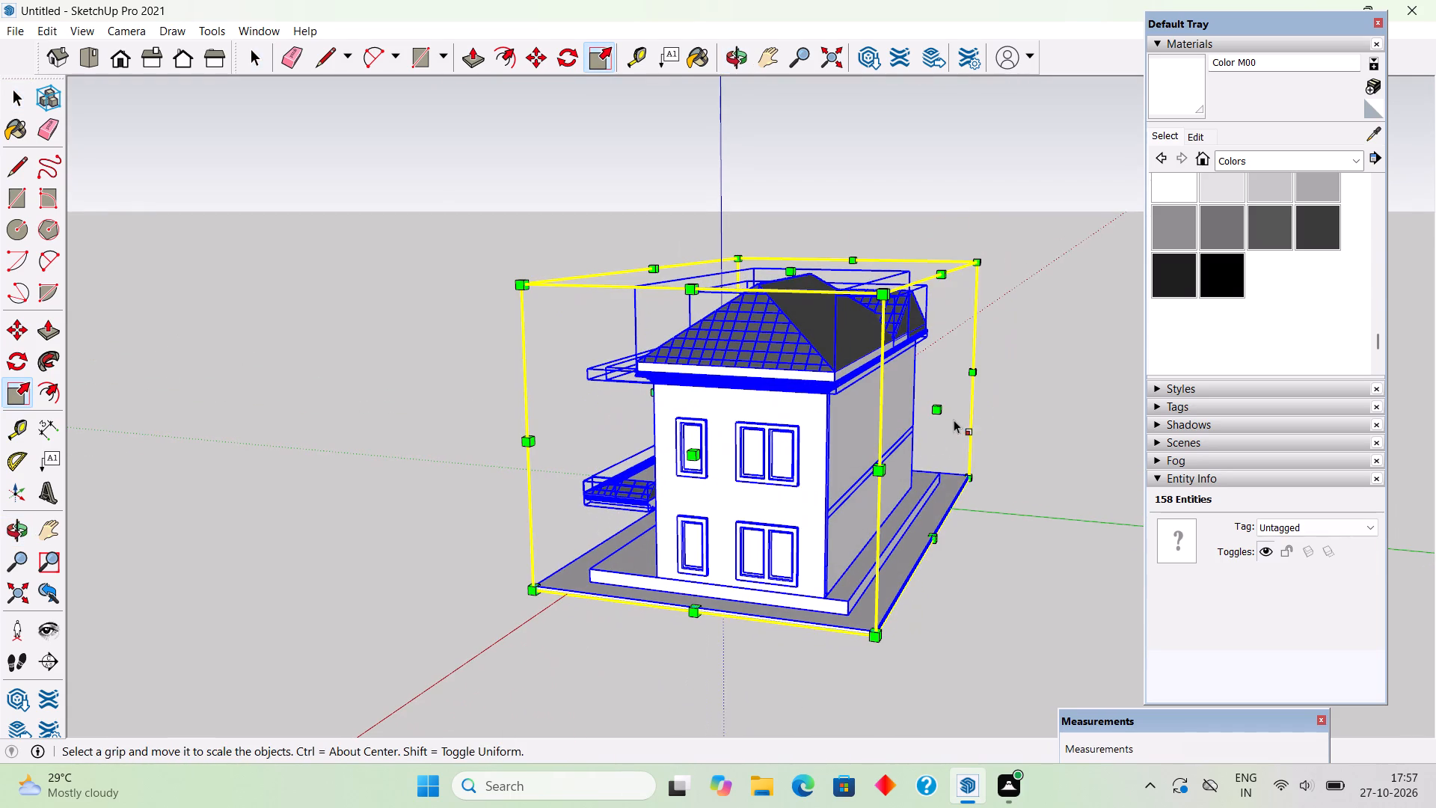
{"action": "left_click", "coordinate": [942, 413]}
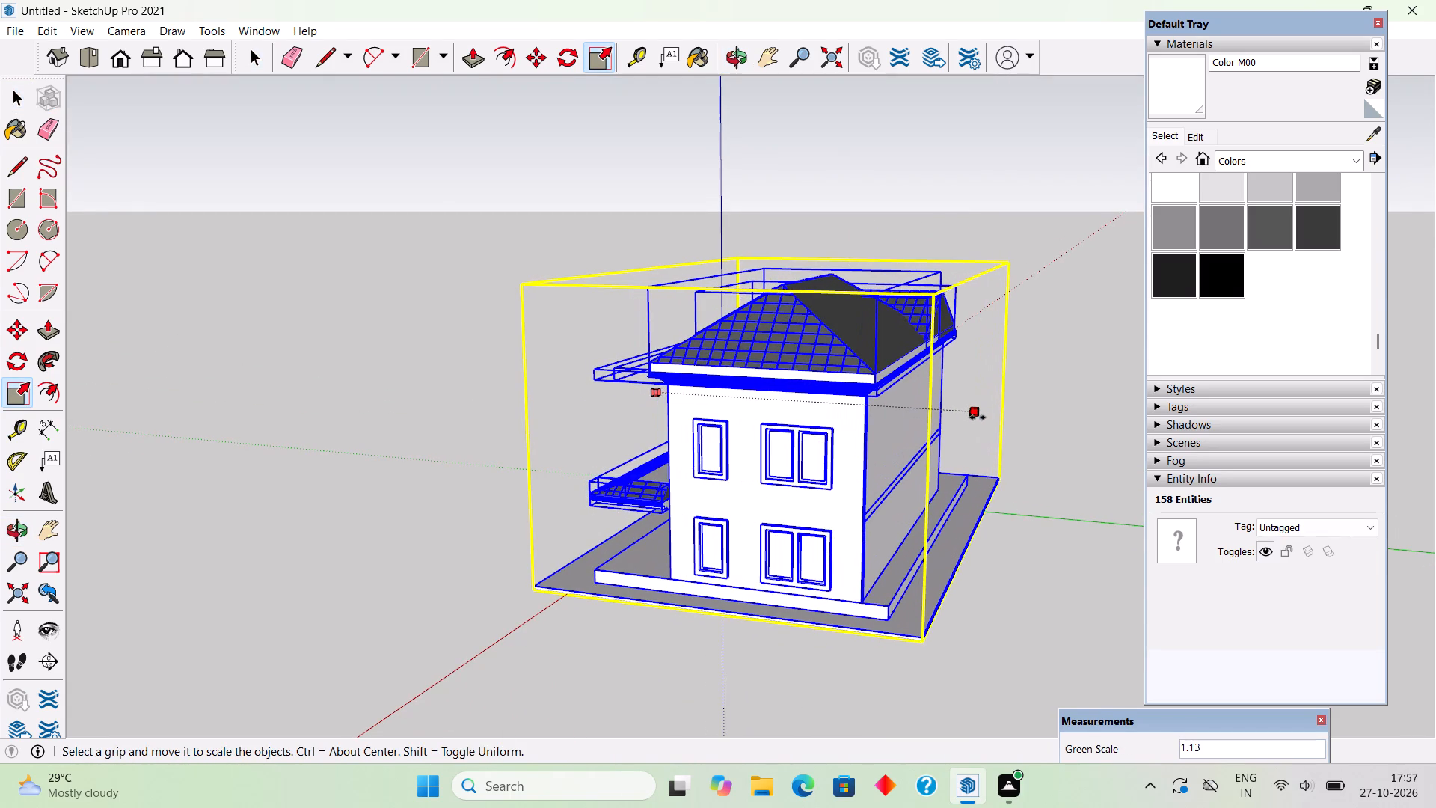
{"action": "left_click", "coordinate": [981, 418]}
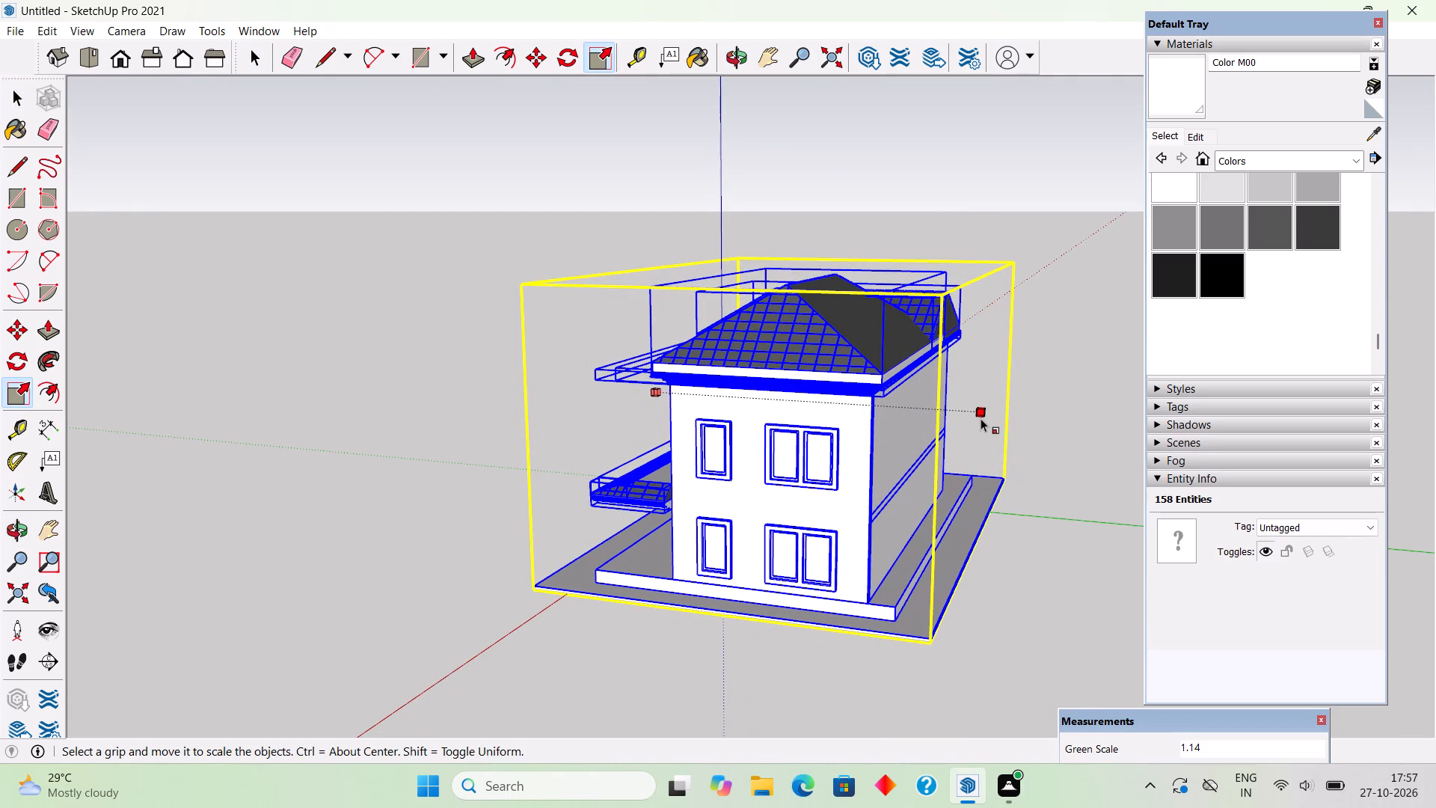
{"action": "key", "text": "space"}
{"action": "left_click", "coordinate": [1034, 522]}
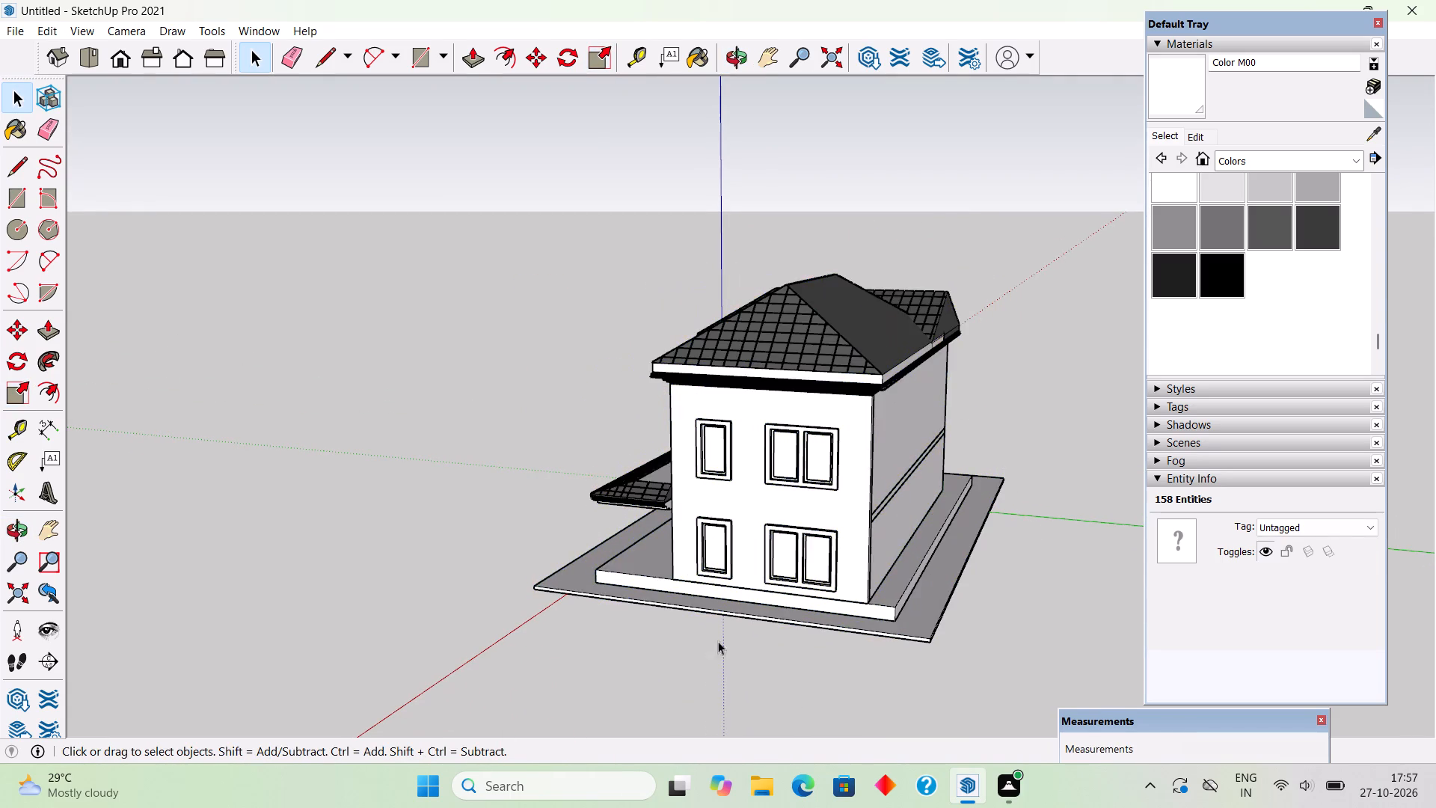
Examine the deepened house from the front corner and close up on its front facade.
{"action": "middle_click_drag", "start_coordinate": [516, 604], "coordinate": [1110, 589]}
{"action": "scroll", "coordinate": [783, 635], "scroll_direction": "up", "scroll_amount": 2}
{"action": "middle_click_drag", "start_coordinate": [857, 563], "coordinate": [796, 493]}
{"action": "scroll", "coordinate": [796, 493], "scroll_direction": "up", "scroll_amount": 1}
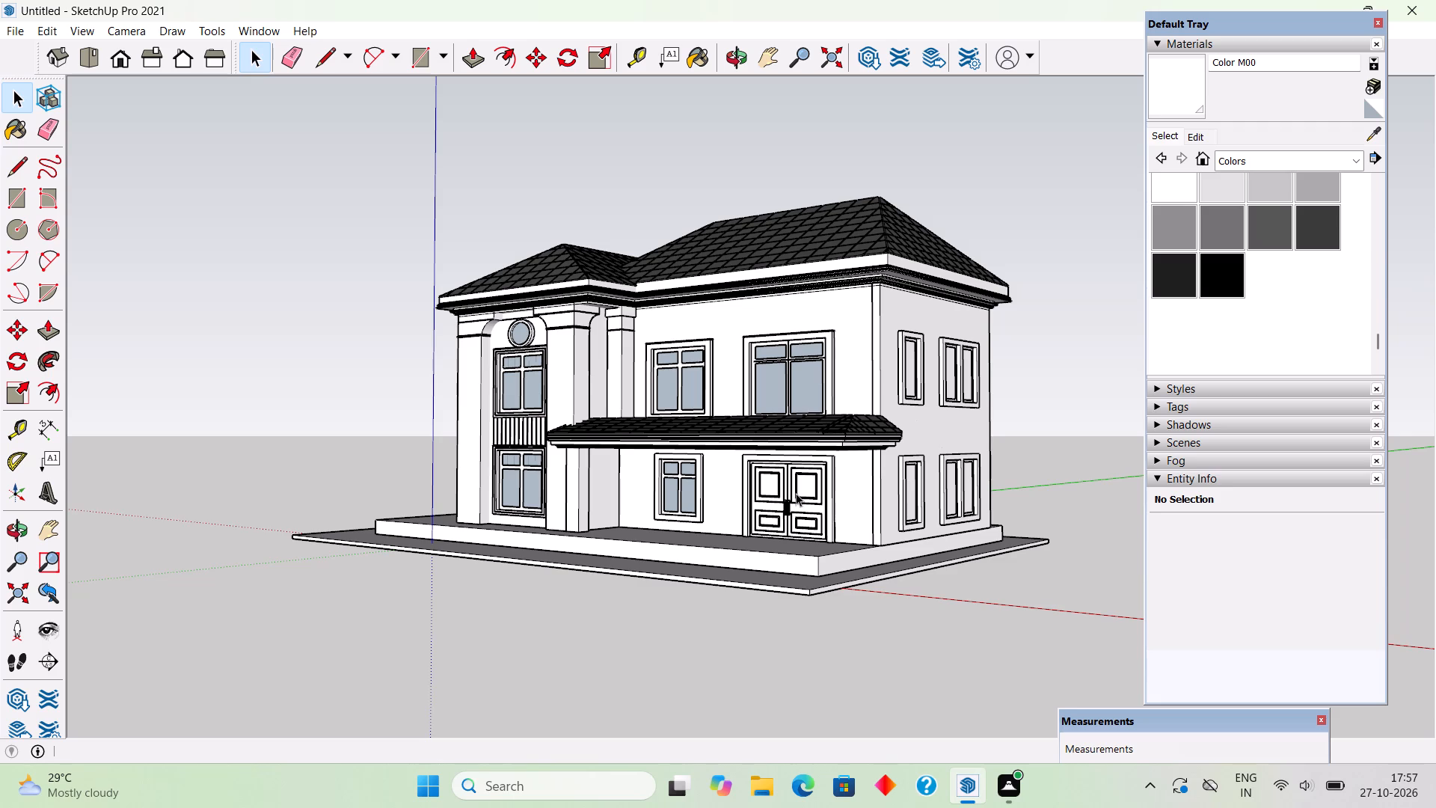
{"action": "scroll", "coordinate": [809, 469], "scroll_direction": "up", "scroll_amount": 4}
{"action": "middle_click_drag", "start_coordinate": [664, 469], "coordinate": [886, 568]}
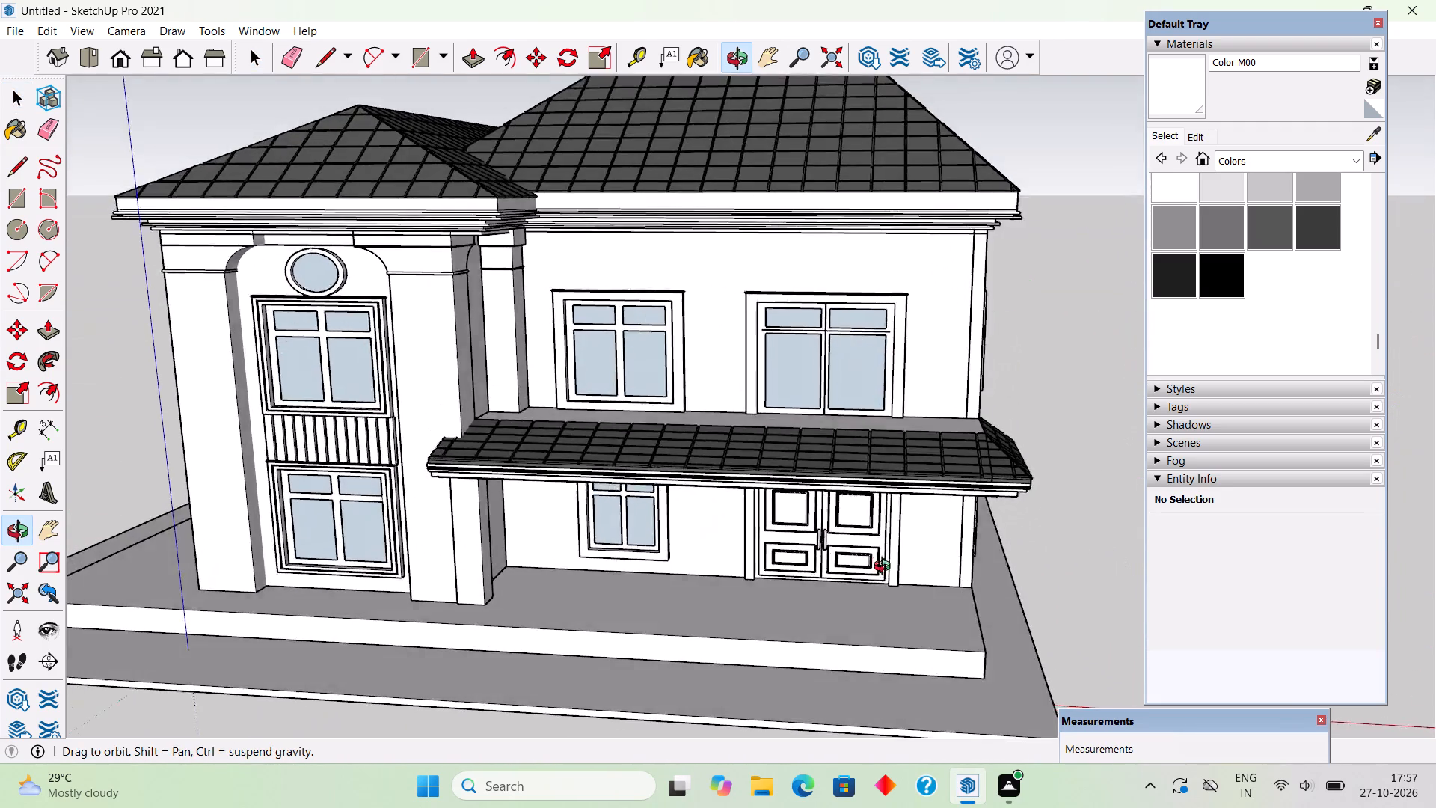
{"action": "middle_click_drag", "start_coordinate": [886, 568], "coordinate": [920, 551]}
{"action": "scroll", "coordinate": [918, 536], "scroll_direction": "down", "scroll_amount": 3}
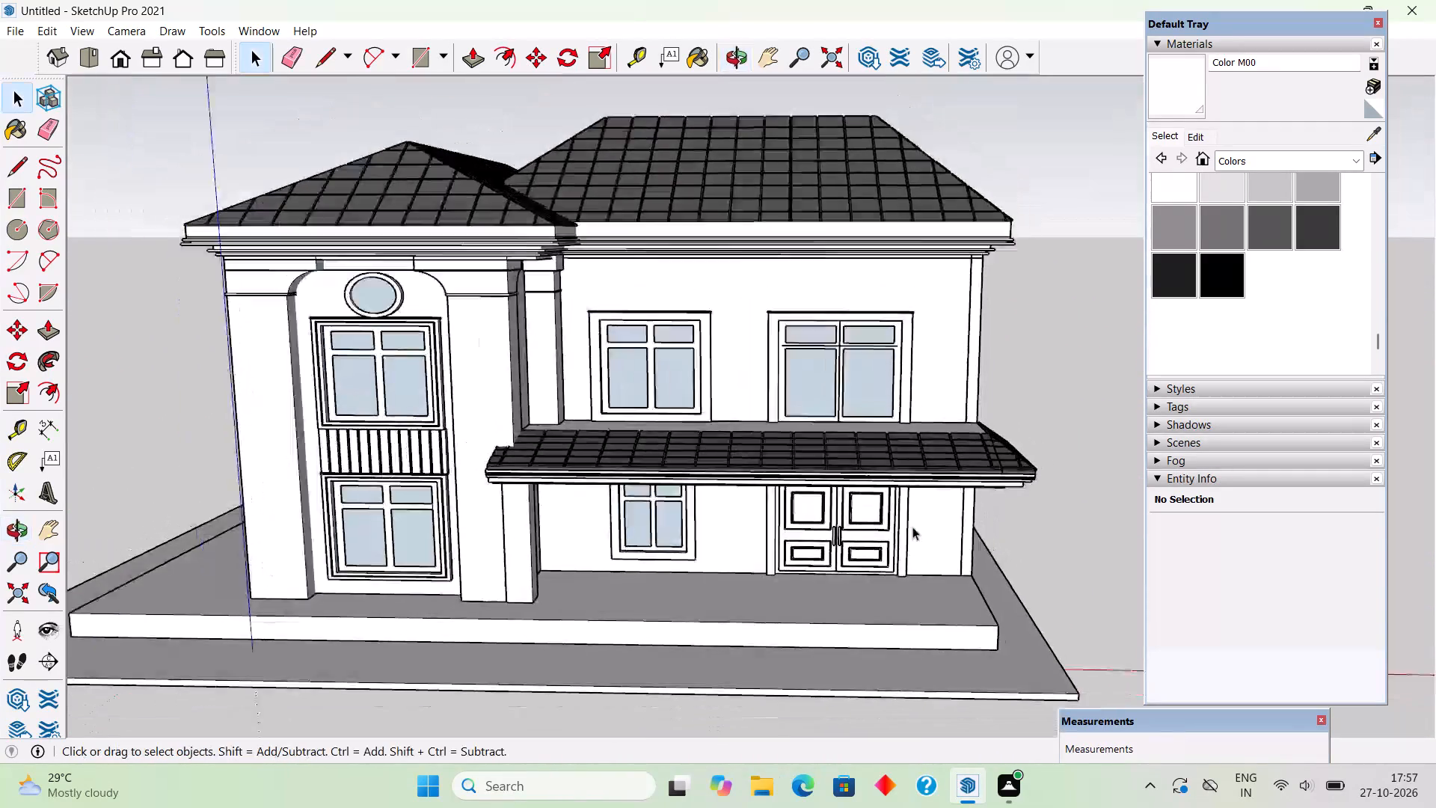
{"action": "scroll", "coordinate": [628, 534], "scroll_direction": "down", "scroll_amount": 9}
Move the whole house off the origin, about 77' 8" along the positive red axis and about 17' 8" along the positive green axis.
{"action": "left_click_drag", "start_coordinate": [248, 212], "coordinate": [531, 537]}
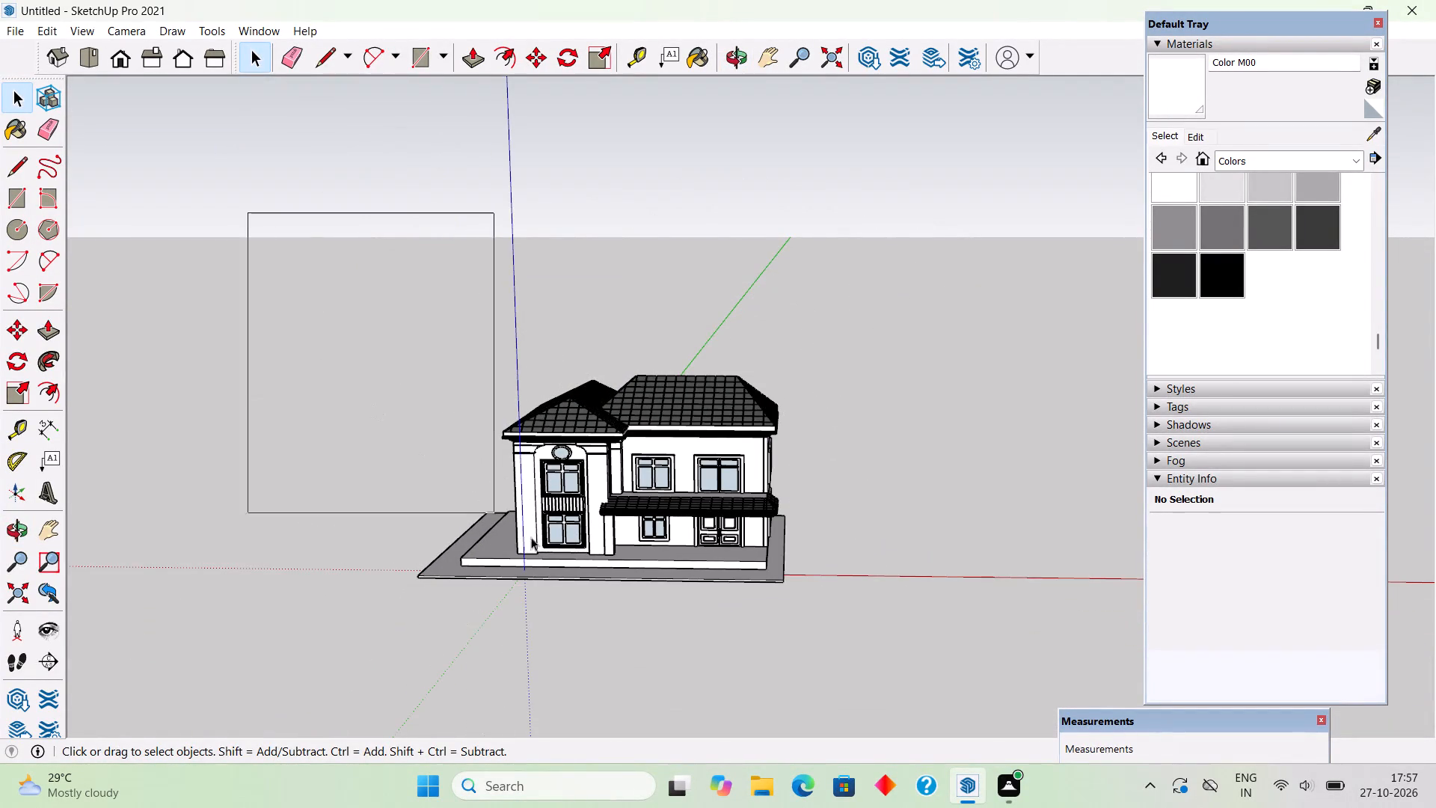
{"action": "left_click_drag", "start_coordinate": [531, 537], "coordinate": [896, 658]}
{"action": "middle_click_drag", "start_coordinate": [755, 495], "coordinate": [732, 768]}
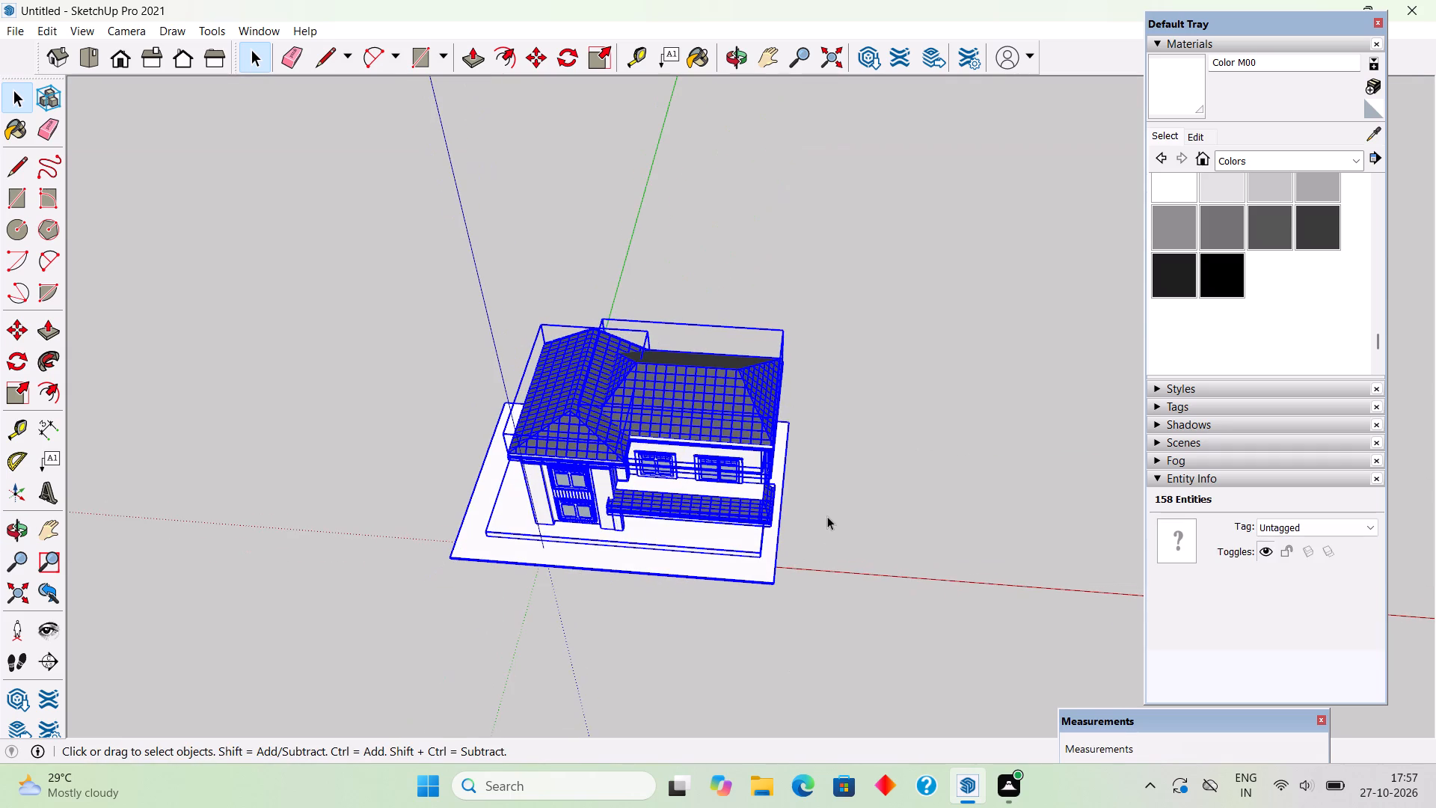
{"action": "scroll", "coordinate": [827, 516], "scroll_direction": "up", "scroll_amount": 1}
{"action": "key", "text": "m"}
{"action": "left_click", "coordinate": [712, 545]}
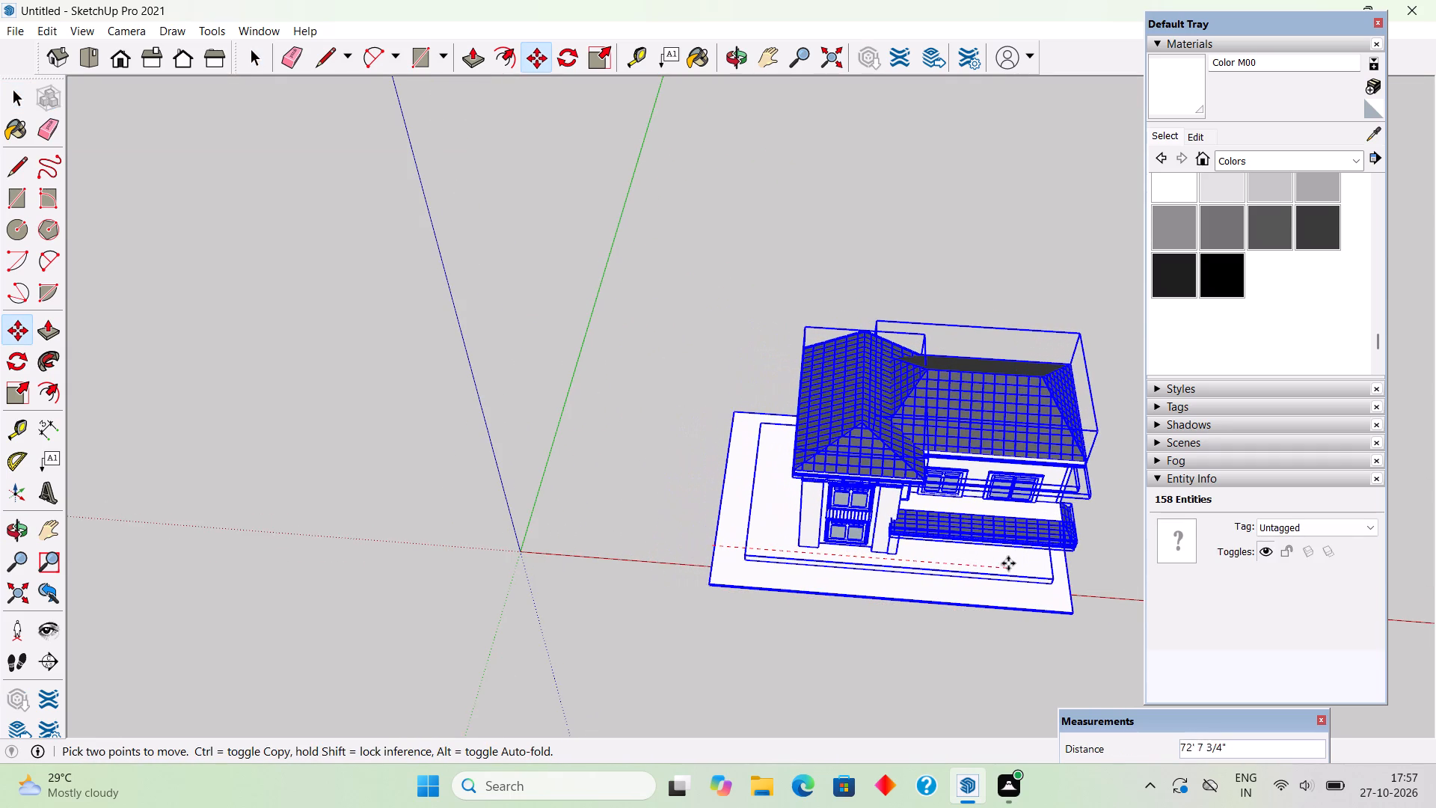
{"action": "left_click", "coordinate": [1029, 566]}
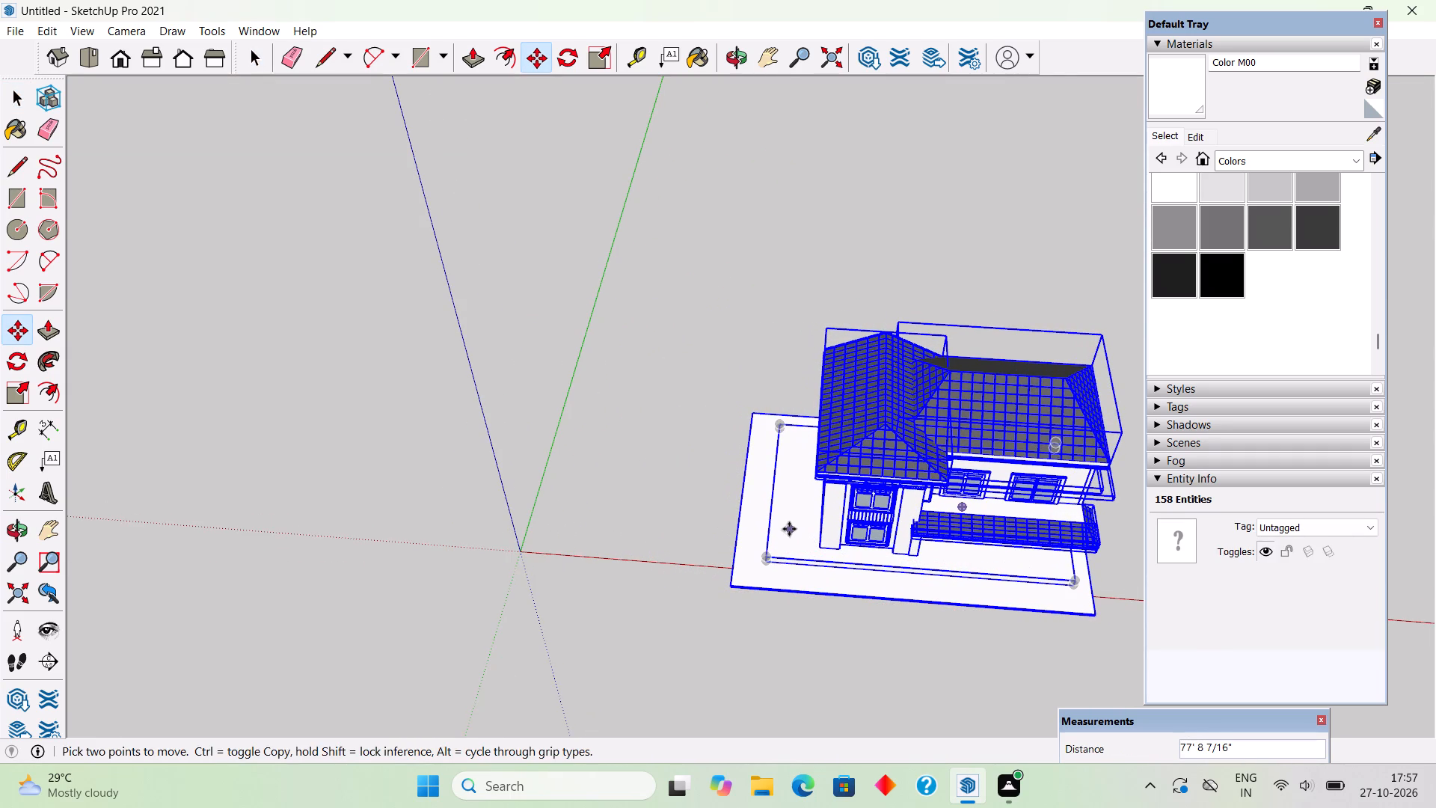
{"action": "left_click", "coordinate": [789, 529]}
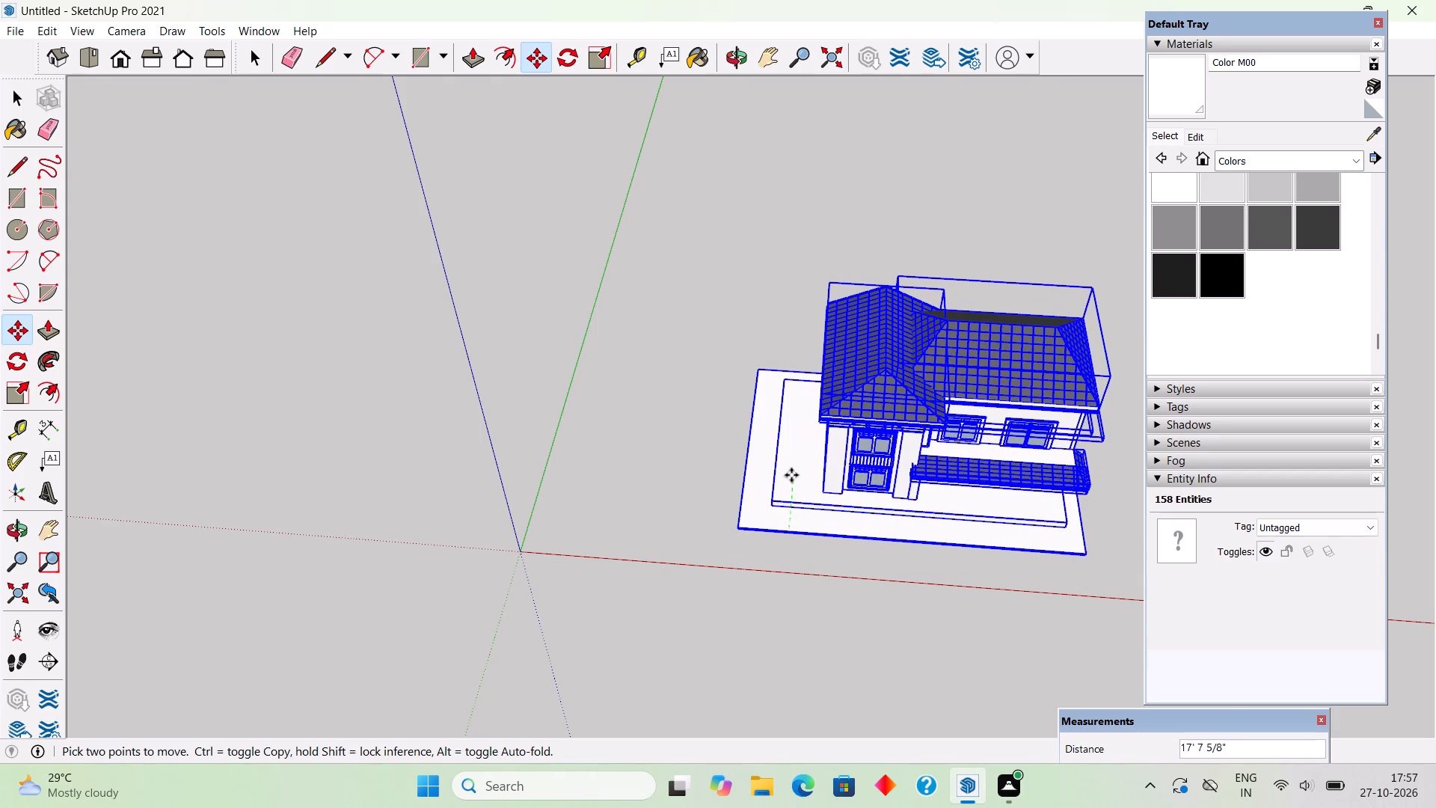
{"action": "left_click", "coordinate": [791, 475]}
{"action": "key", "text": "space"}
{"action": "left_click", "coordinate": [793, 599]}
Examine the repositioned house from the front and side corner to review its facade and overall proportions.
{"action": "scroll", "coordinate": [794, 600], "scroll_direction": "down", "scroll_amount": 6}
{"action": "middle_click_drag", "start_coordinate": [892, 563], "coordinate": [922, 394]}
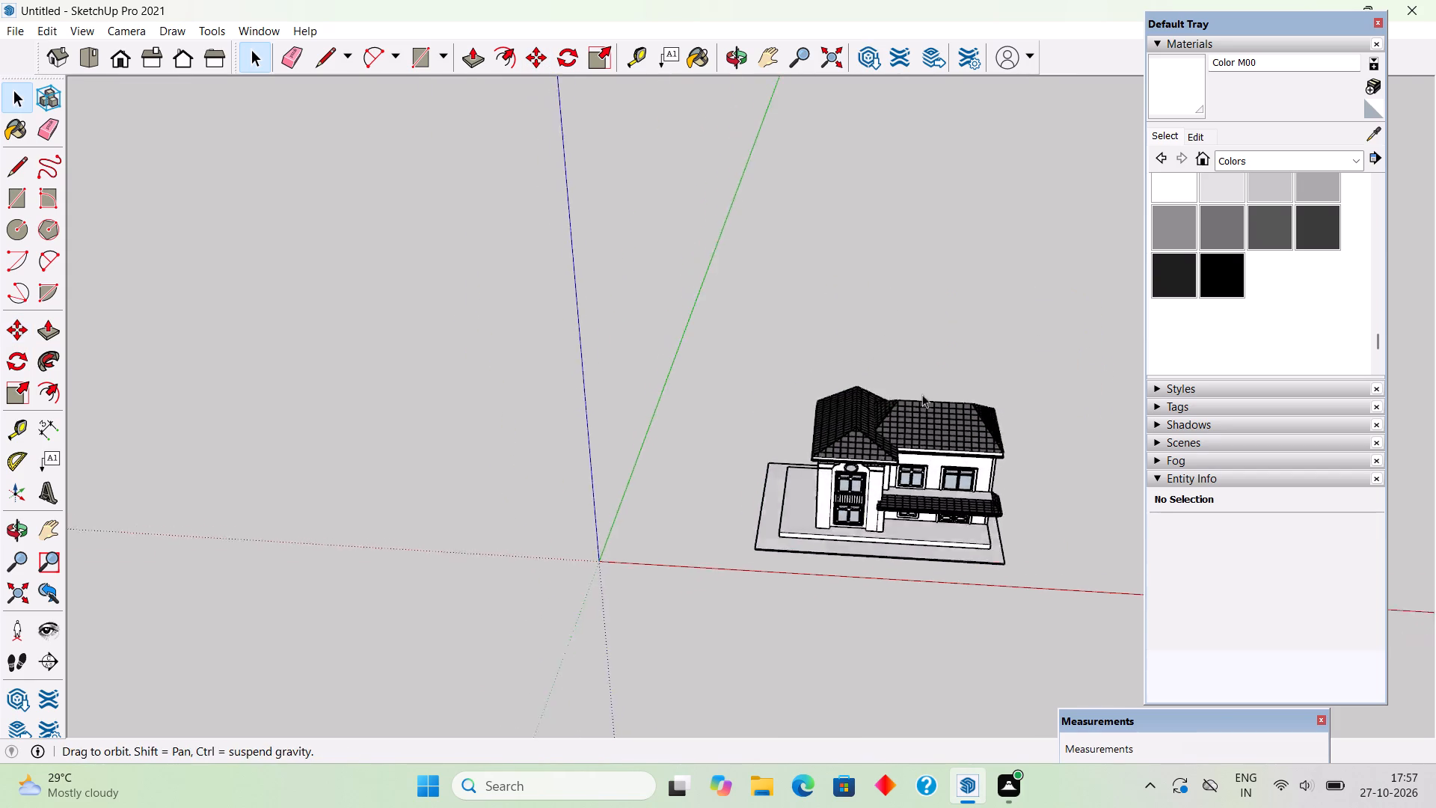
{"action": "middle_click_drag", "start_coordinate": [922, 394], "coordinate": [916, 400]}
{"action": "scroll", "coordinate": [989, 355], "scroll_direction": "up", "scroll_amount": 1}
{"action": "scroll", "coordinate": [1023, 624], "scroll_direction": "up", "scroll_amount": 11}
{"action": "middle_click_drag", "start_coordinate": [953, 368], "coordinate": [924, 226]}
{"action": "scroll", "coordinate": [991, 331], "scroll_direction": "up", "scroll_amount": 1}
{"action": "middle_click_drag", "start_coordinate": [999, 405], "coordinate": [1049, 387]}
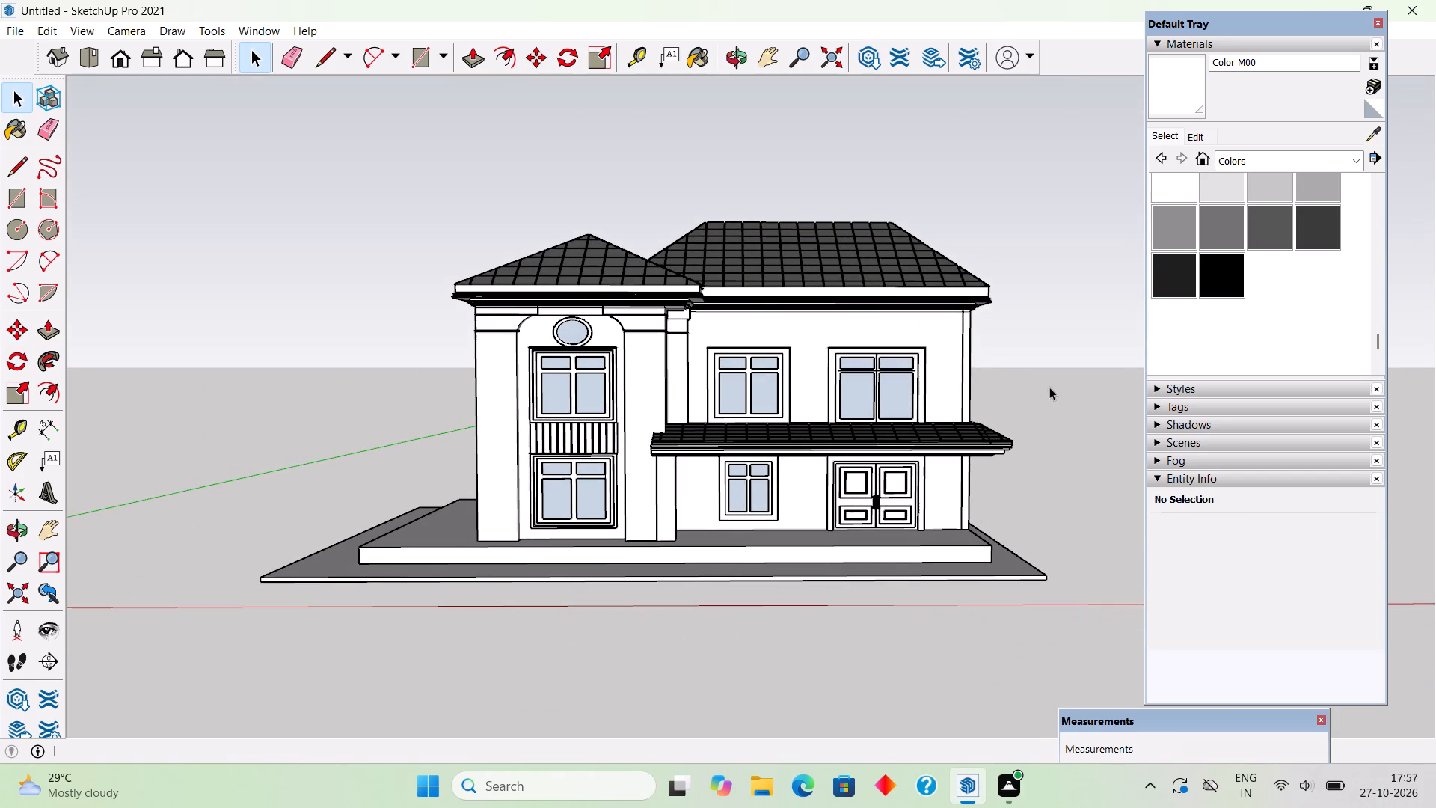
{"action": "scroll", "coordinate": [1049, 387], "scroll_direction": "up", "scroll_amount": 1}
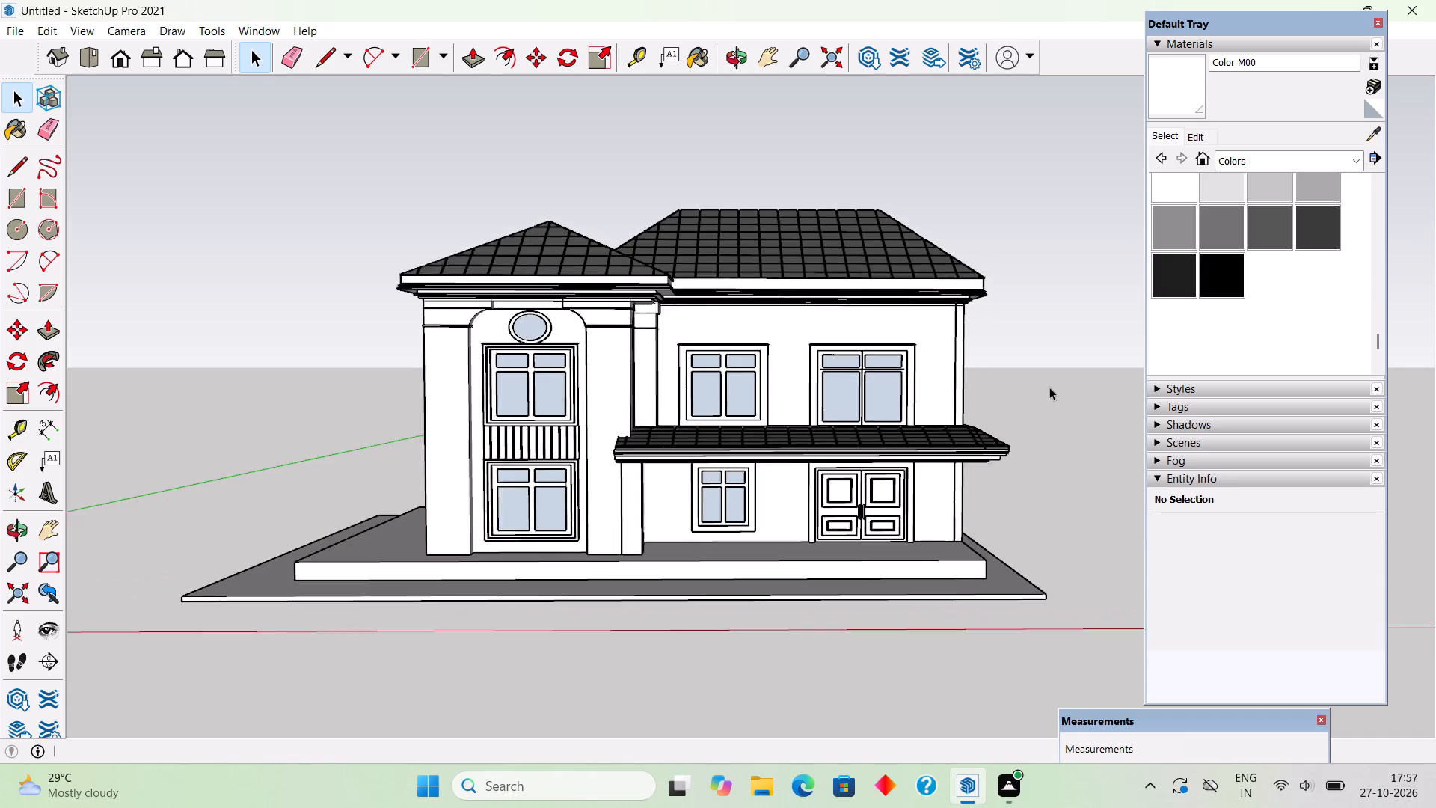
{"action": "scroll", "coordinate": [1049, 387], "scroll_direction": "up", "scroll_amount": 2}
{"action": "middle_click_drag", "start_coordinate": [1001, 391], "coordinate": [912, 343]}
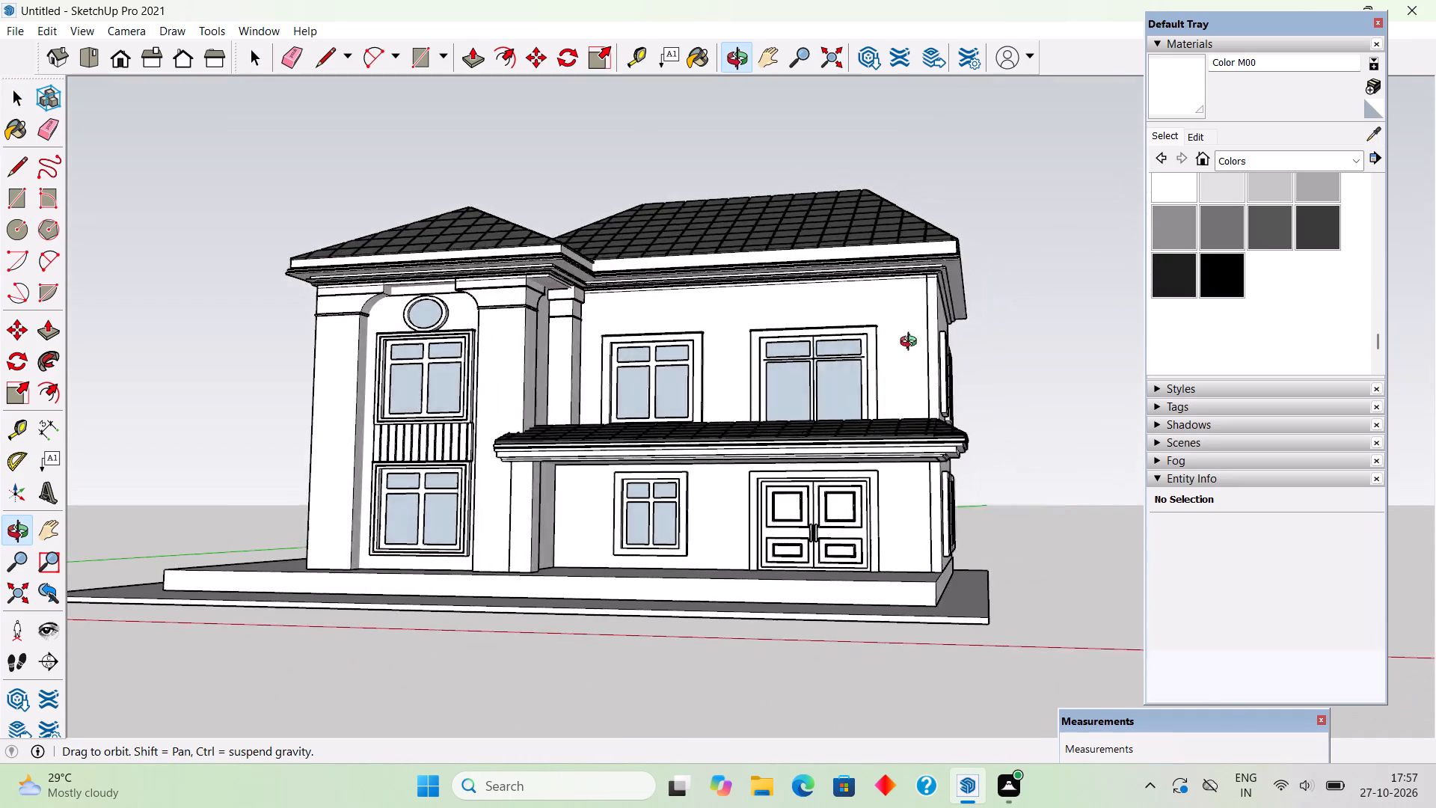
{"action": "middle_click_drag", "start_coordinate": [912, 343], "coordinate": [719, 365]}
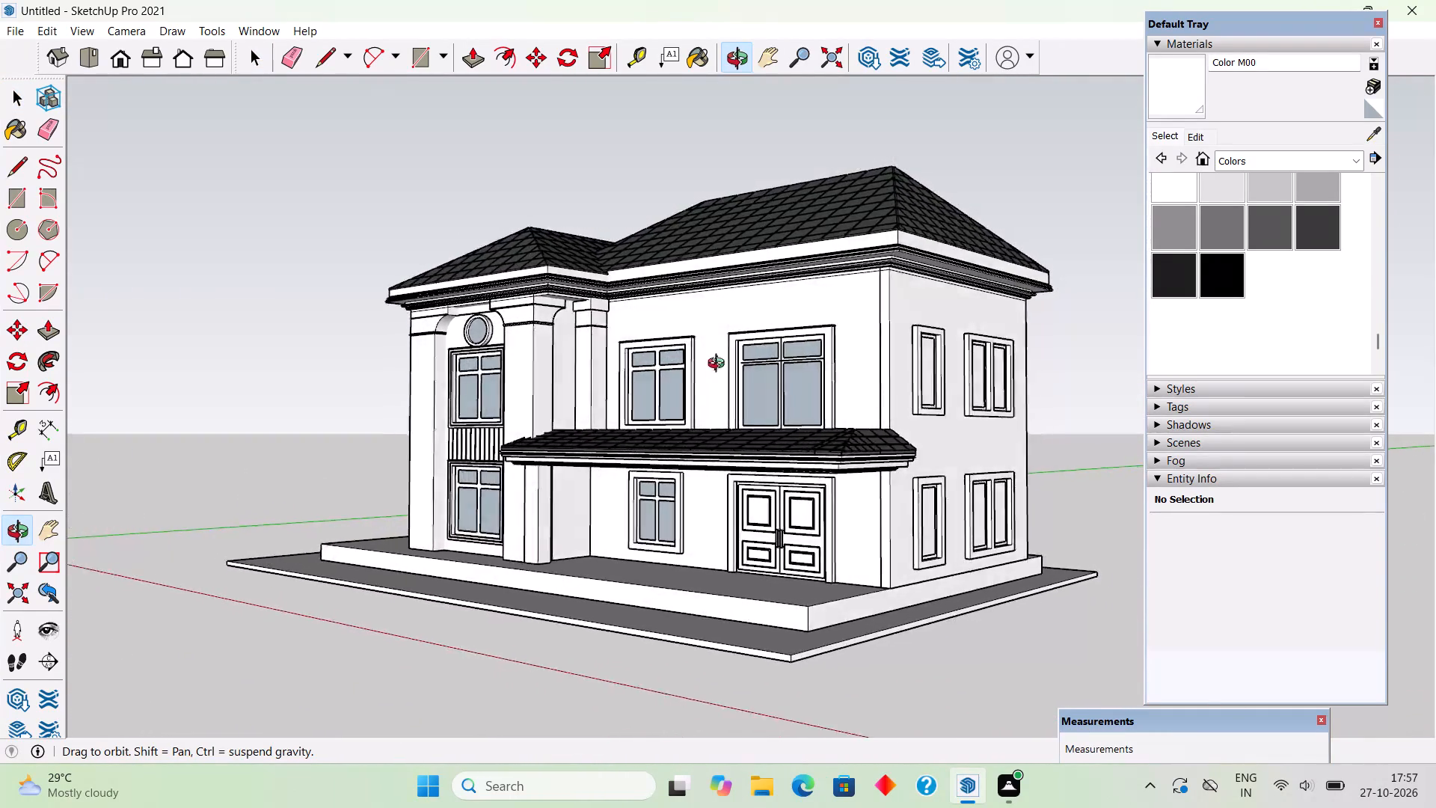
{"action": "middle_click_drag", "start_coordinate": [719, 365], "coordinate": [1015, 383]}
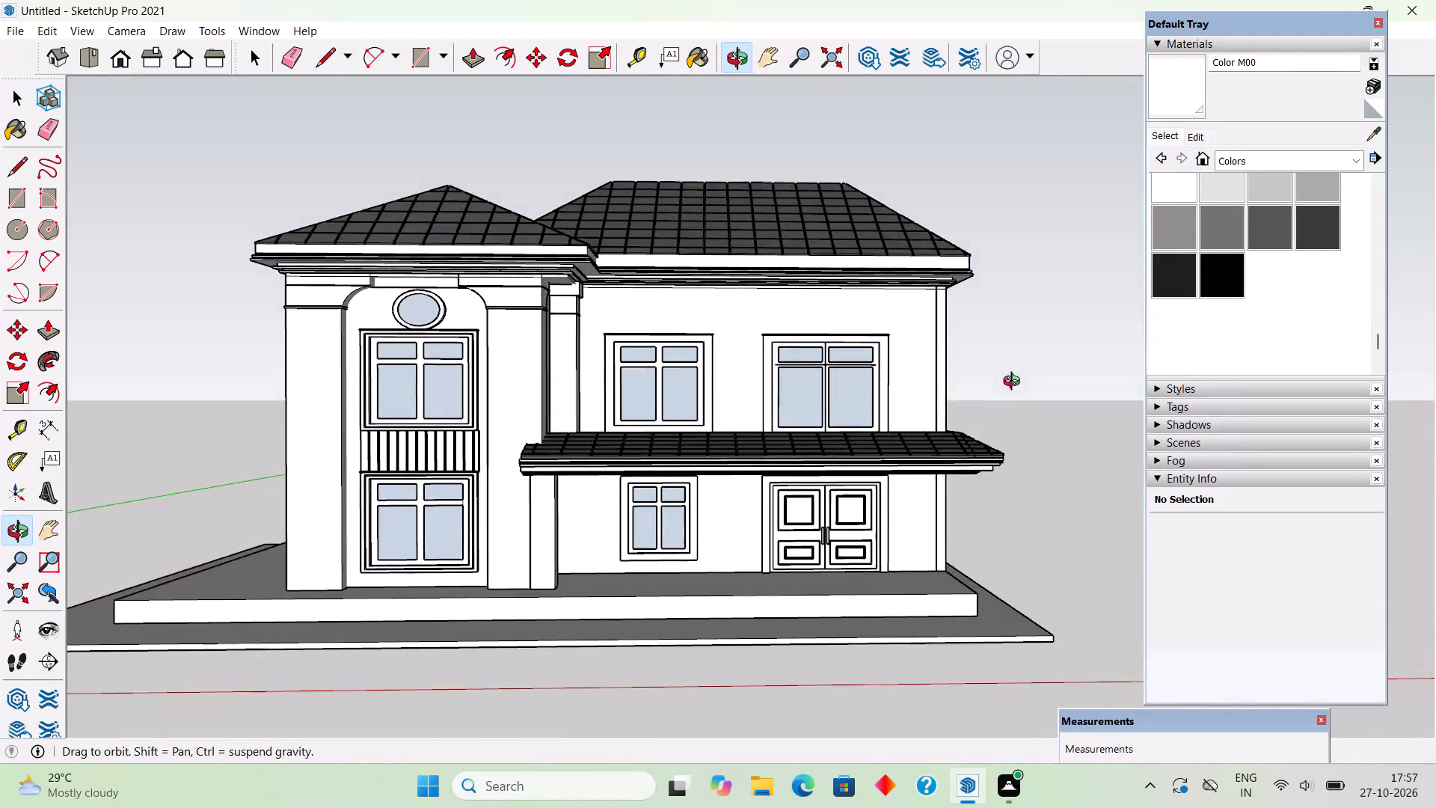
Examine the repositioned house from the front and the front side corner to judge its proportions.
{"action": "middle_click_drag", "start_coordinate": [1015, 383], "coordinate": [880, 351]}
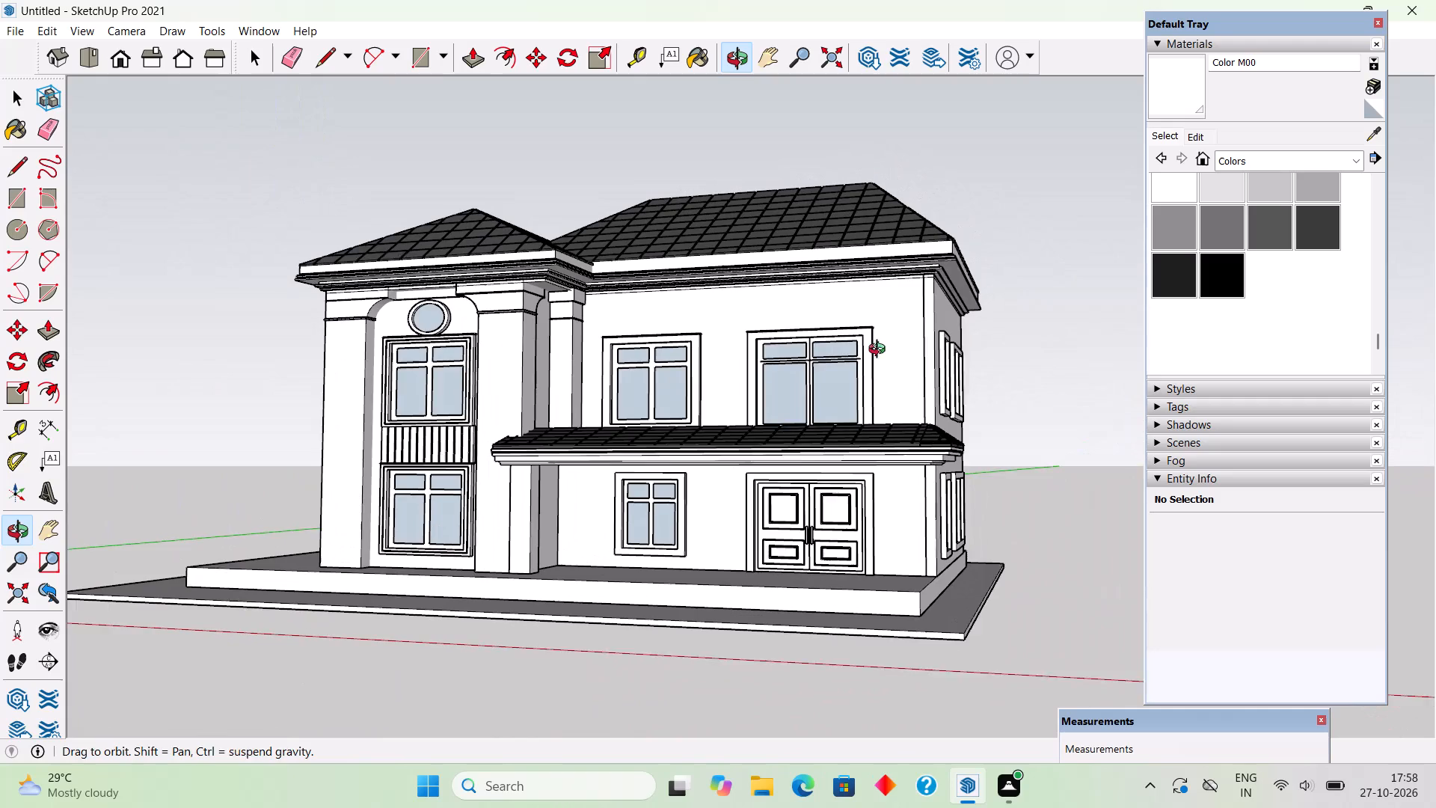
{"action": "middle_click_drag", "start_coordinate": [880, 351], "coordinate": [881, 349]}
{"action": "scroll", "coordinate": [835, 382], "scroll_direction": "down", "scroll_amount": 4}
{"action": "middle_click_drag", "start_coordinate": [831, 400], "coordinate": [1012, 405]}
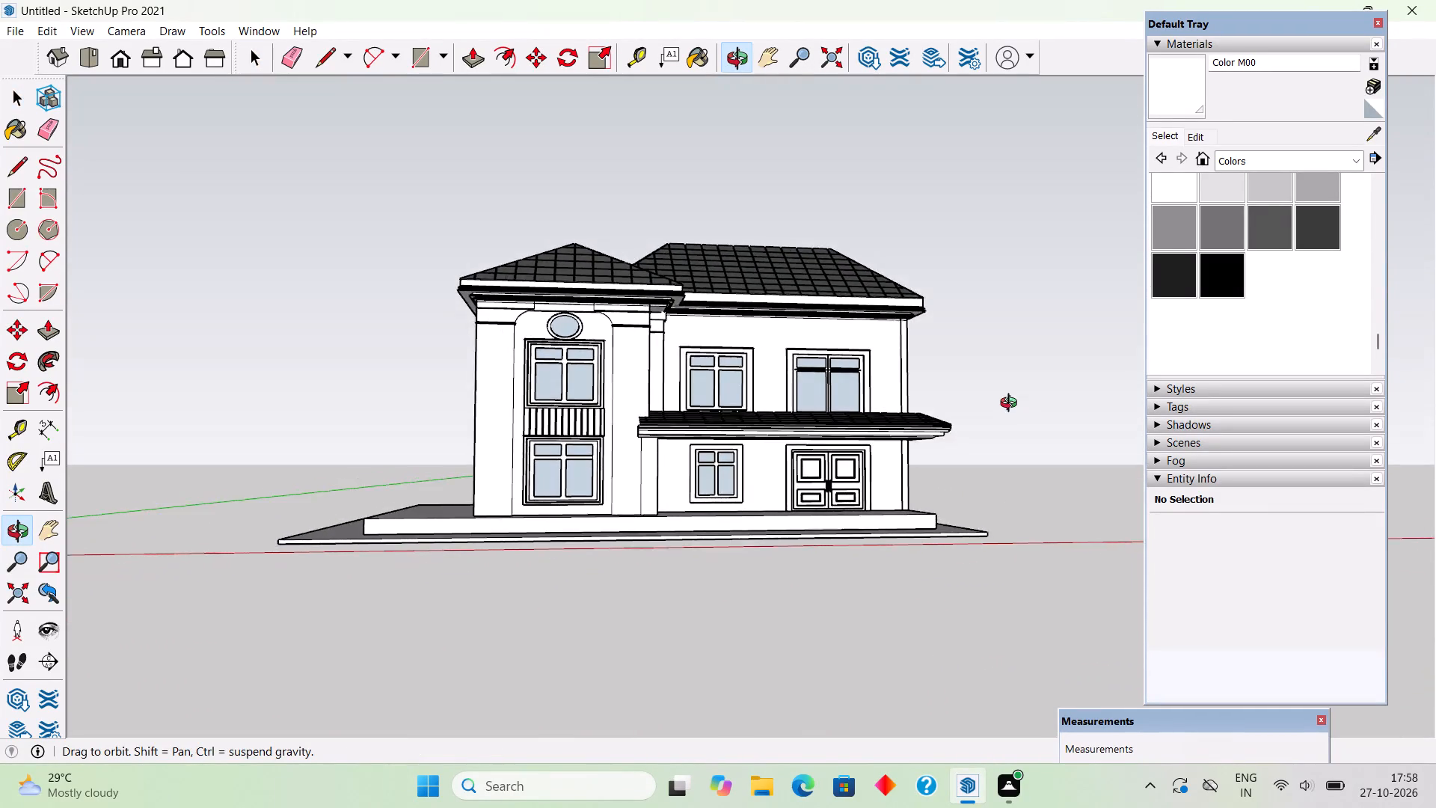
{"action": "middle_click_drag", "start_coordinate": [1012, 405], "coordinate": [748, 421]}
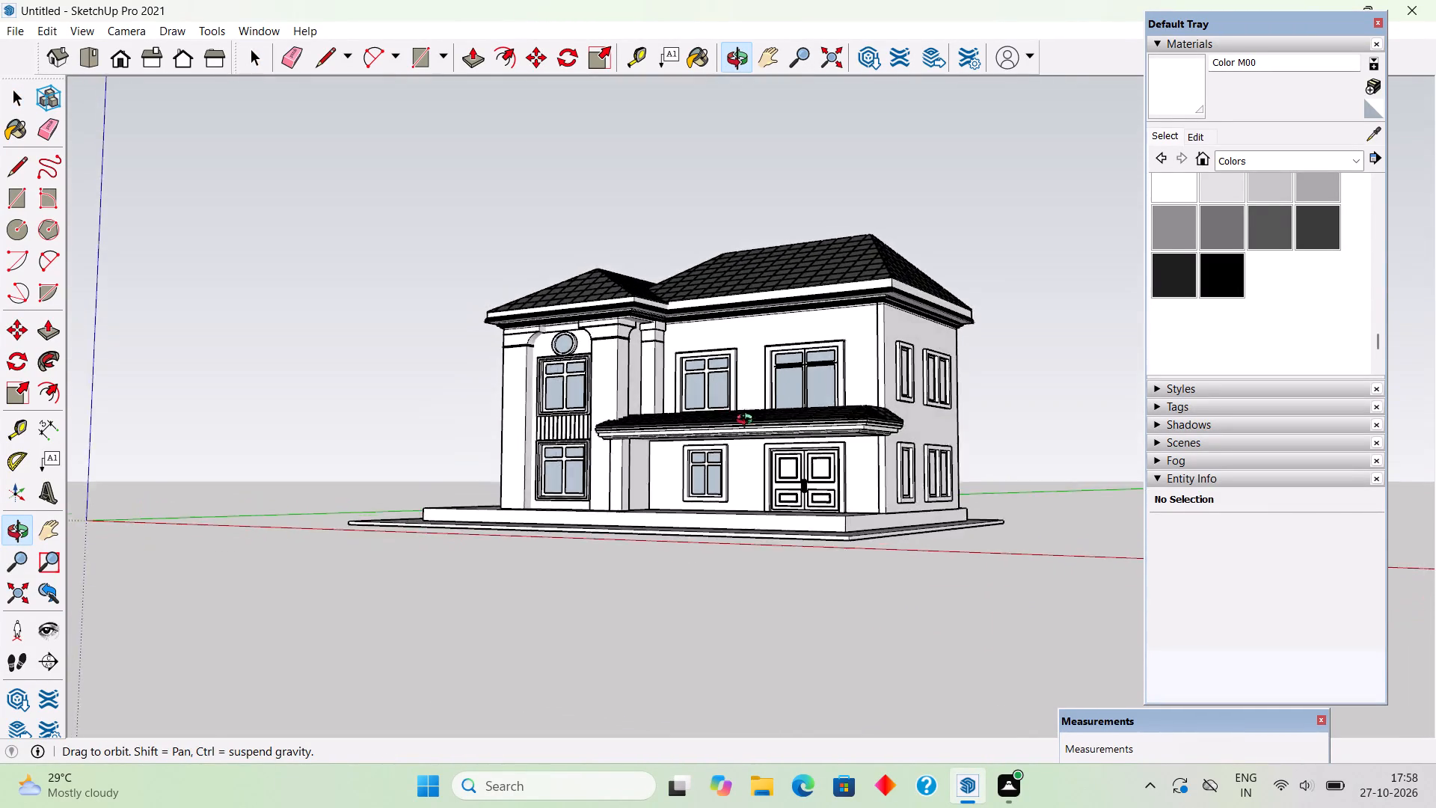
{"action": "middle_click_drag", "start_coordinate": [748, 421], "coordinate": [755, 431]}
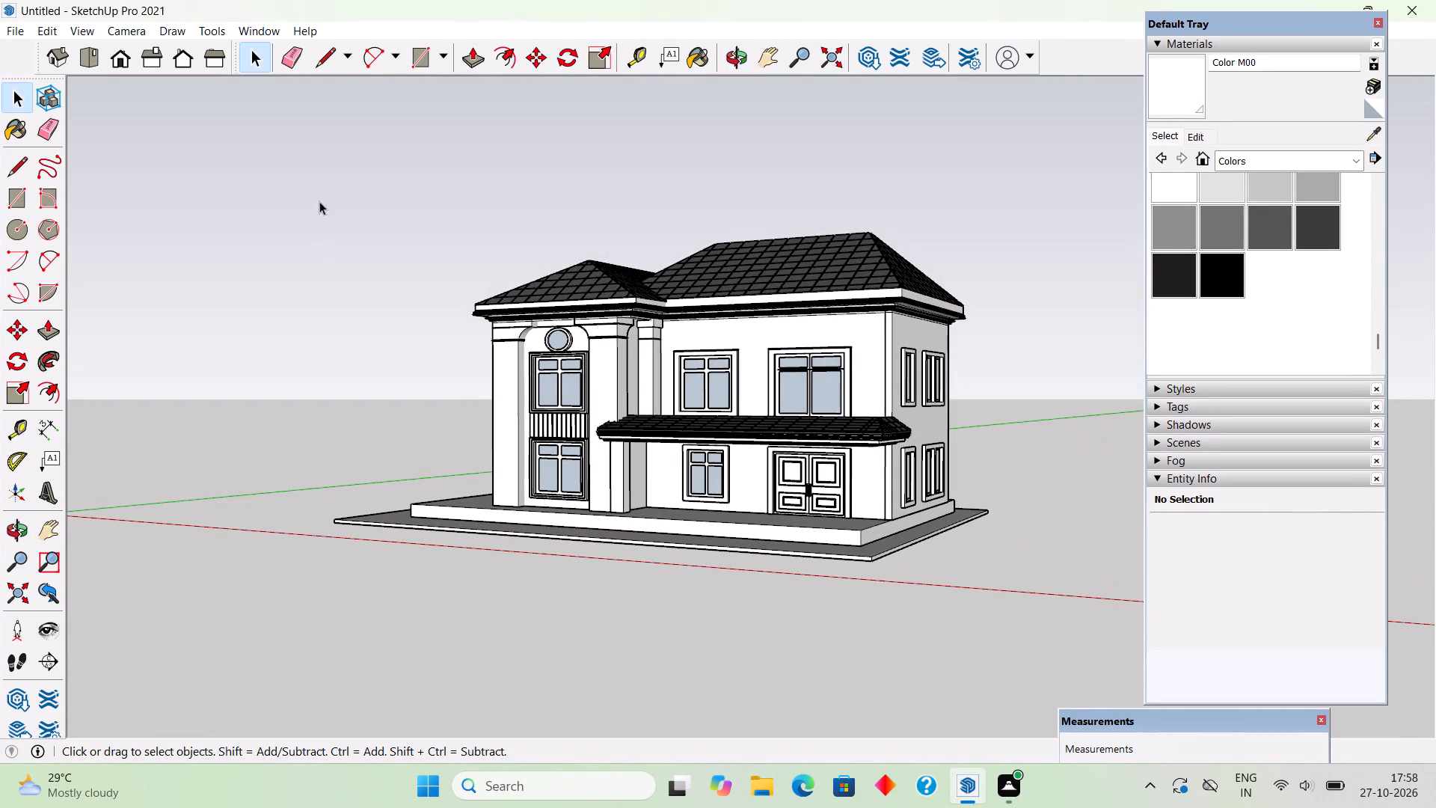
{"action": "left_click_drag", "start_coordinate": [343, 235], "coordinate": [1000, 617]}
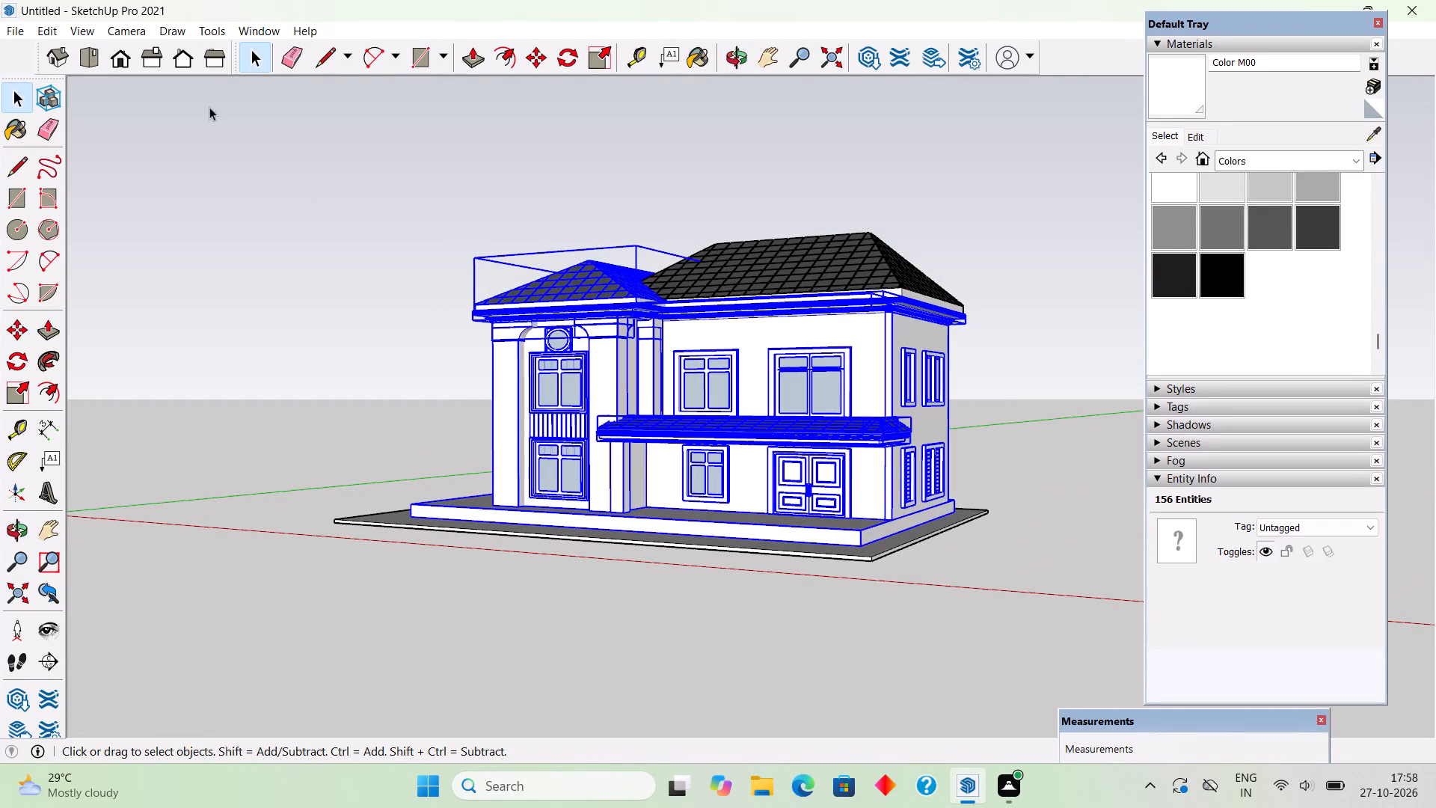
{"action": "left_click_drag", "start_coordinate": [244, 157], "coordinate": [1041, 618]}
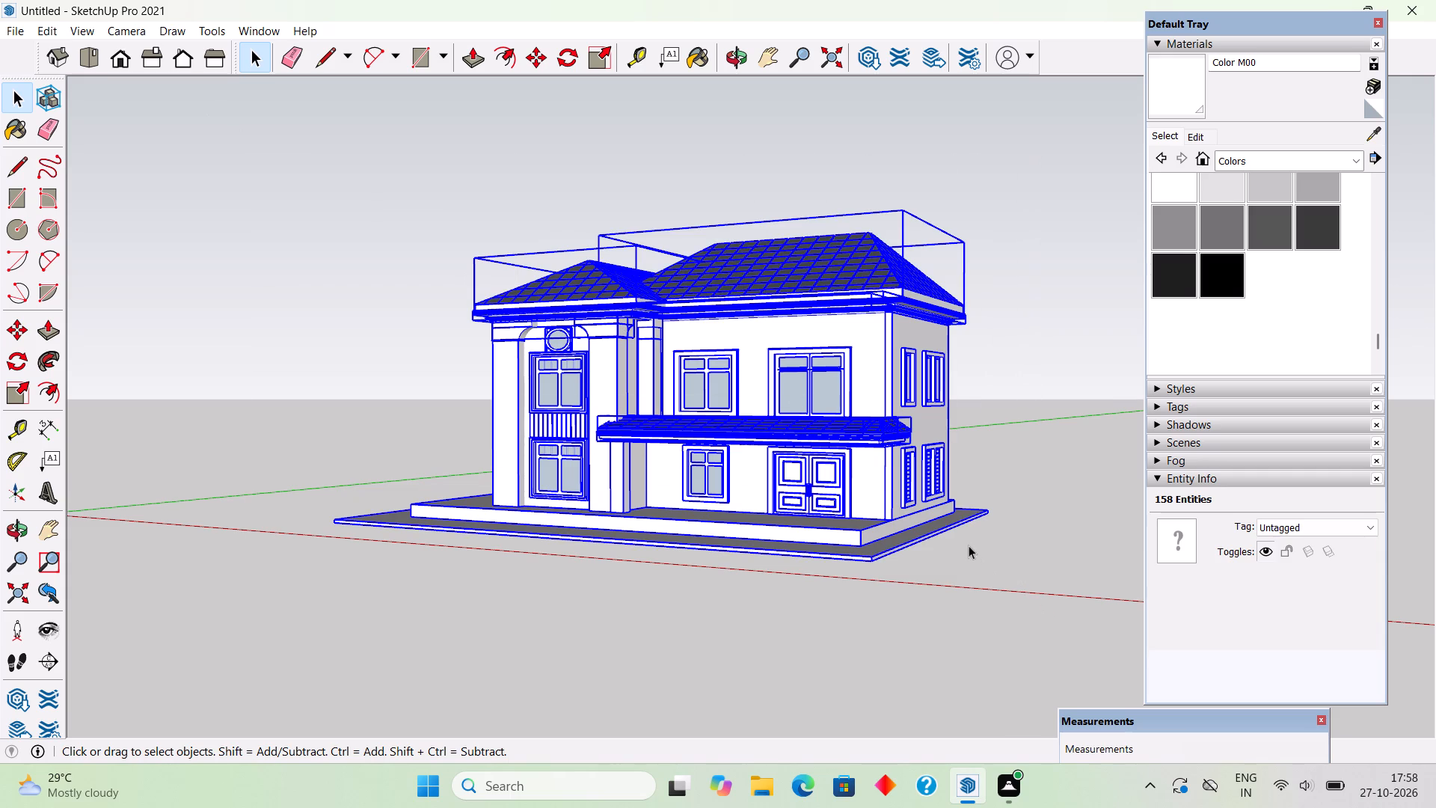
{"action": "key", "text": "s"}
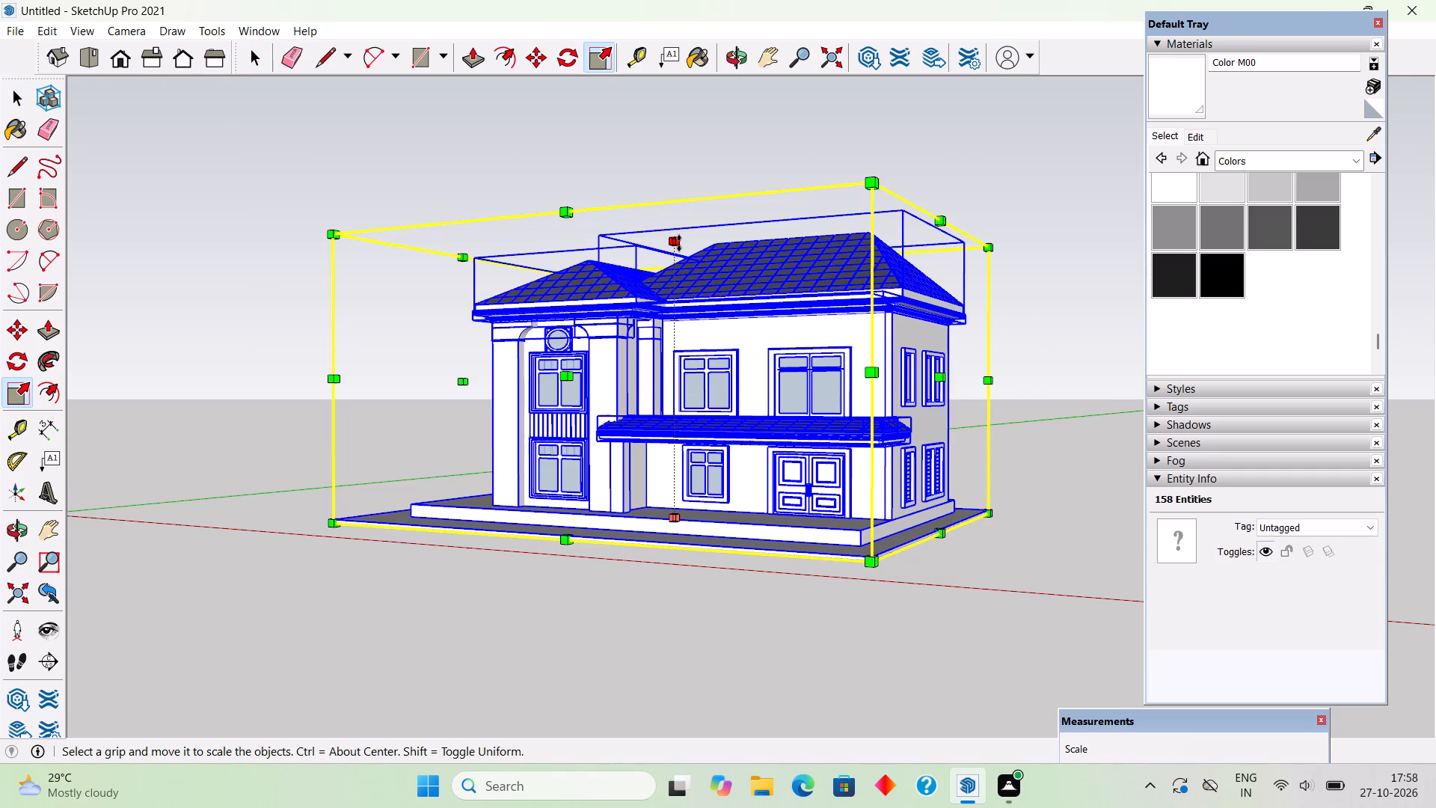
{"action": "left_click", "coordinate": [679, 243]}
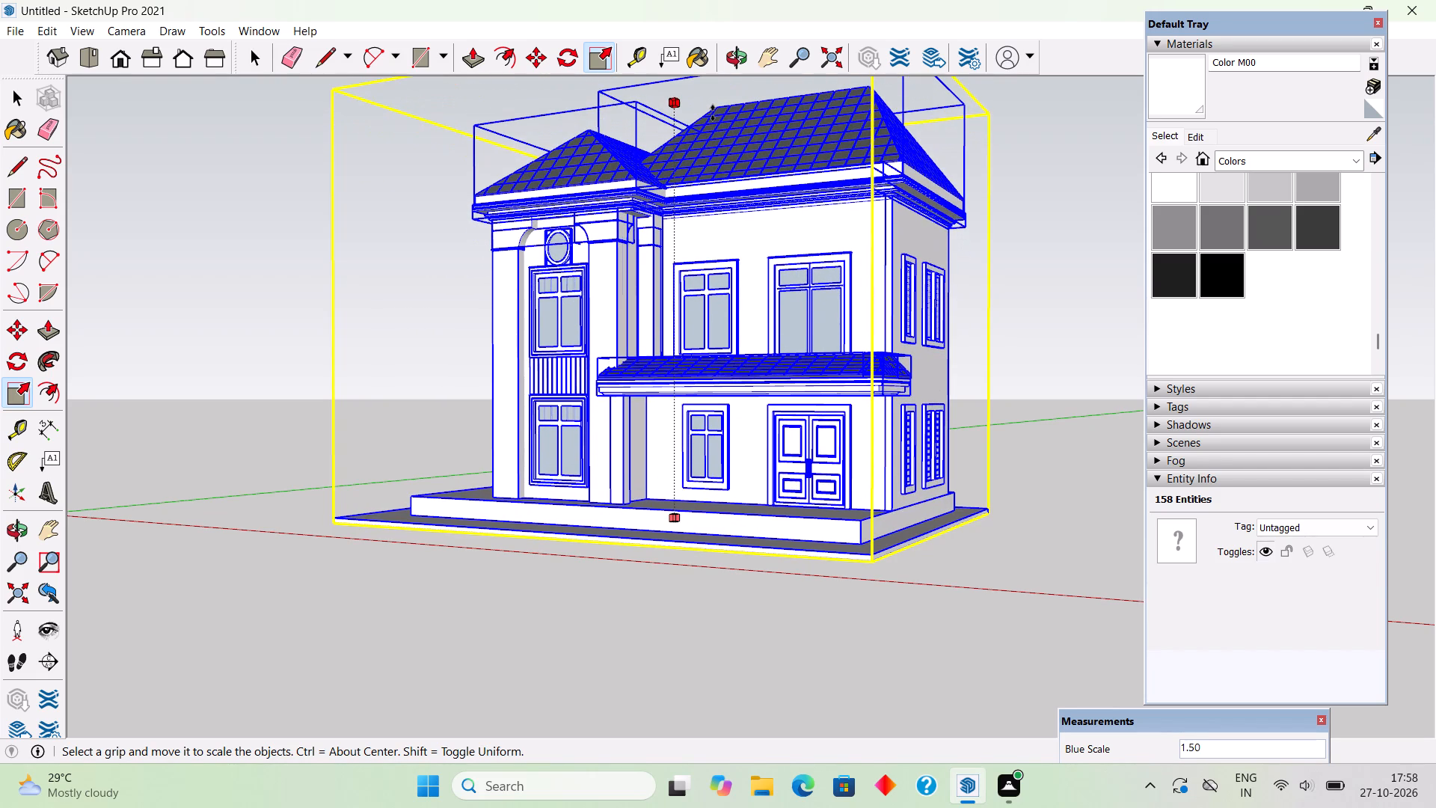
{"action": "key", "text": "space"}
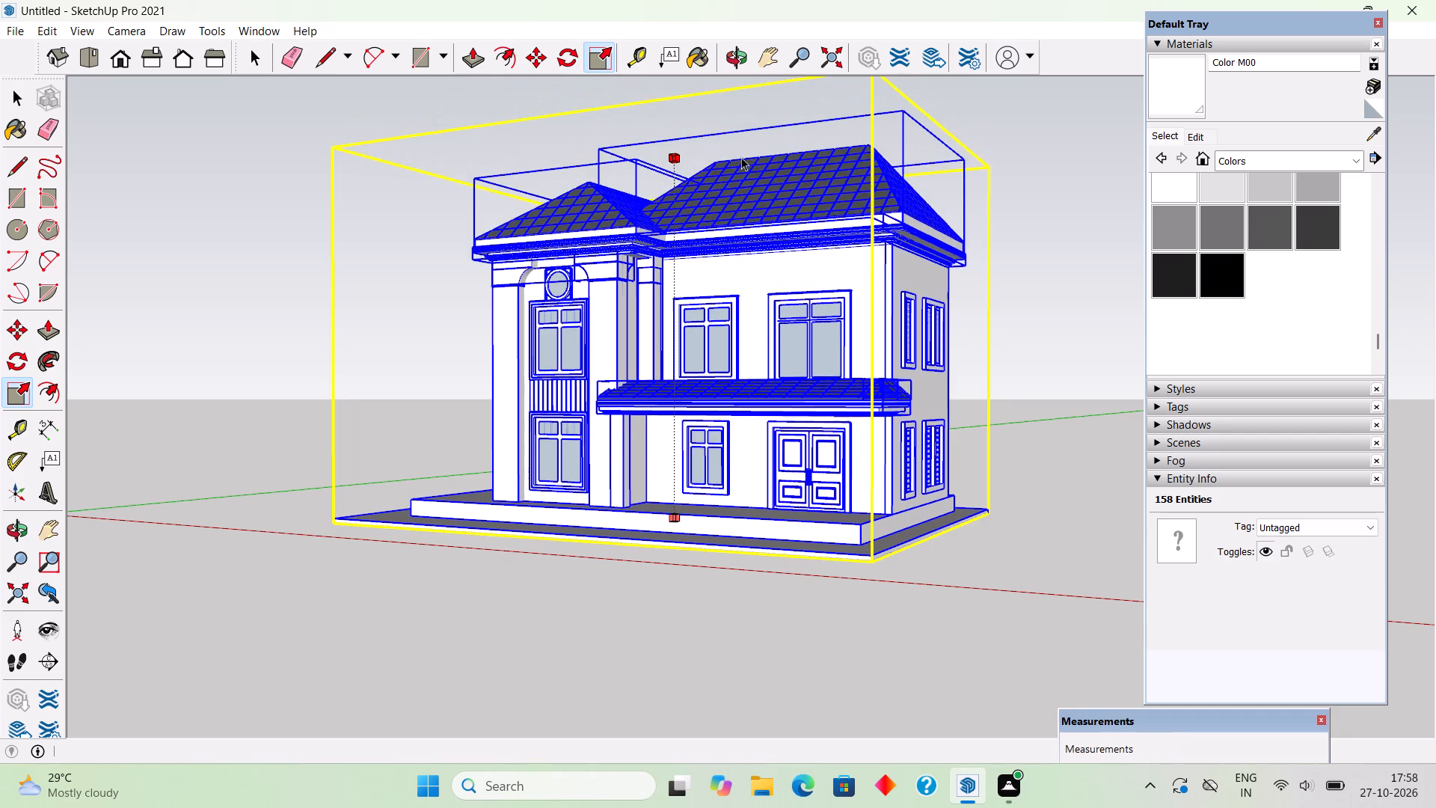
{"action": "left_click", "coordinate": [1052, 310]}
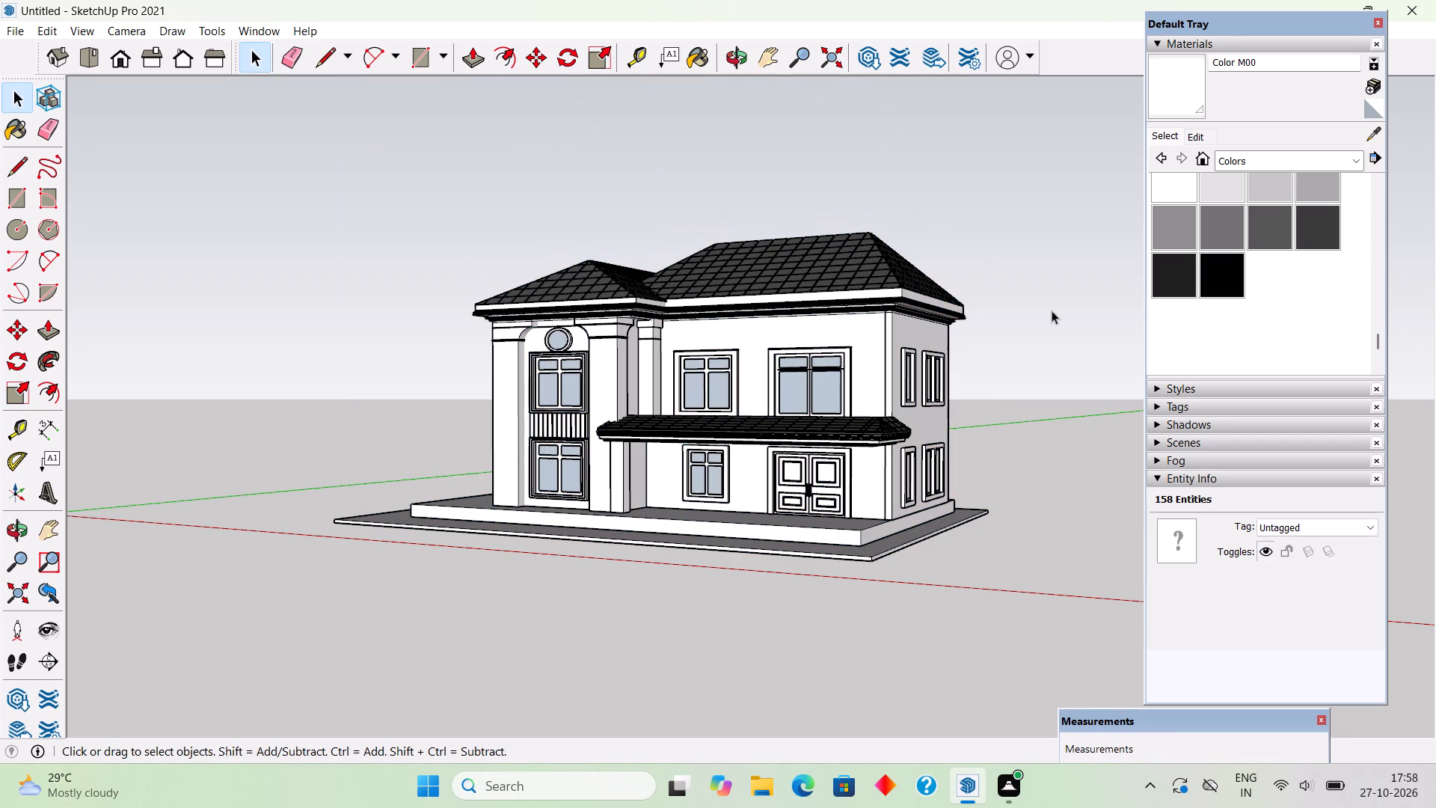
Undo the whole house's move off the origin and its recent scaling along the green and red axes.
{"action": "key", "text": "ctrl+z"}
{"action": "key", "text": "ctrl+z"}
{"action": "scroll", "coordinate": [1051, 331], "scroll_direction": "down", "scroll_amount": 4, "text": "ctrl"}
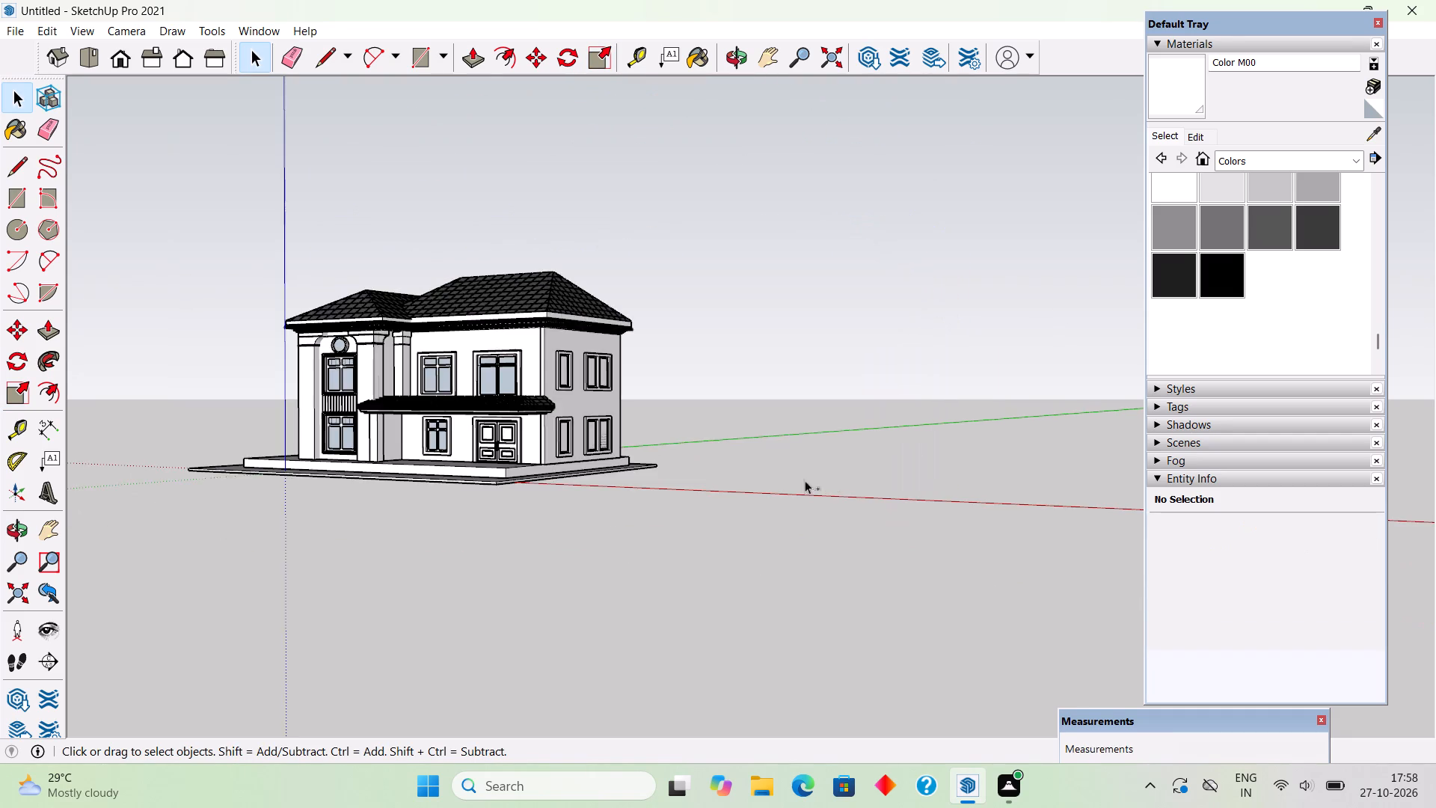
{"action": "scroll", "coordinate": [803, 483], "scroll_direction": "down", "scroll_amount": 5, "text": "ctrl"}
{"action": "scroll", "coordinate": [358, 506], "scroll_direction": "up", "scroll_amount": 1, "text": "ctrl"}
{"action": "key", "text": "ctrl+z"}
{"action": "key", "text": "ctrl+z"}
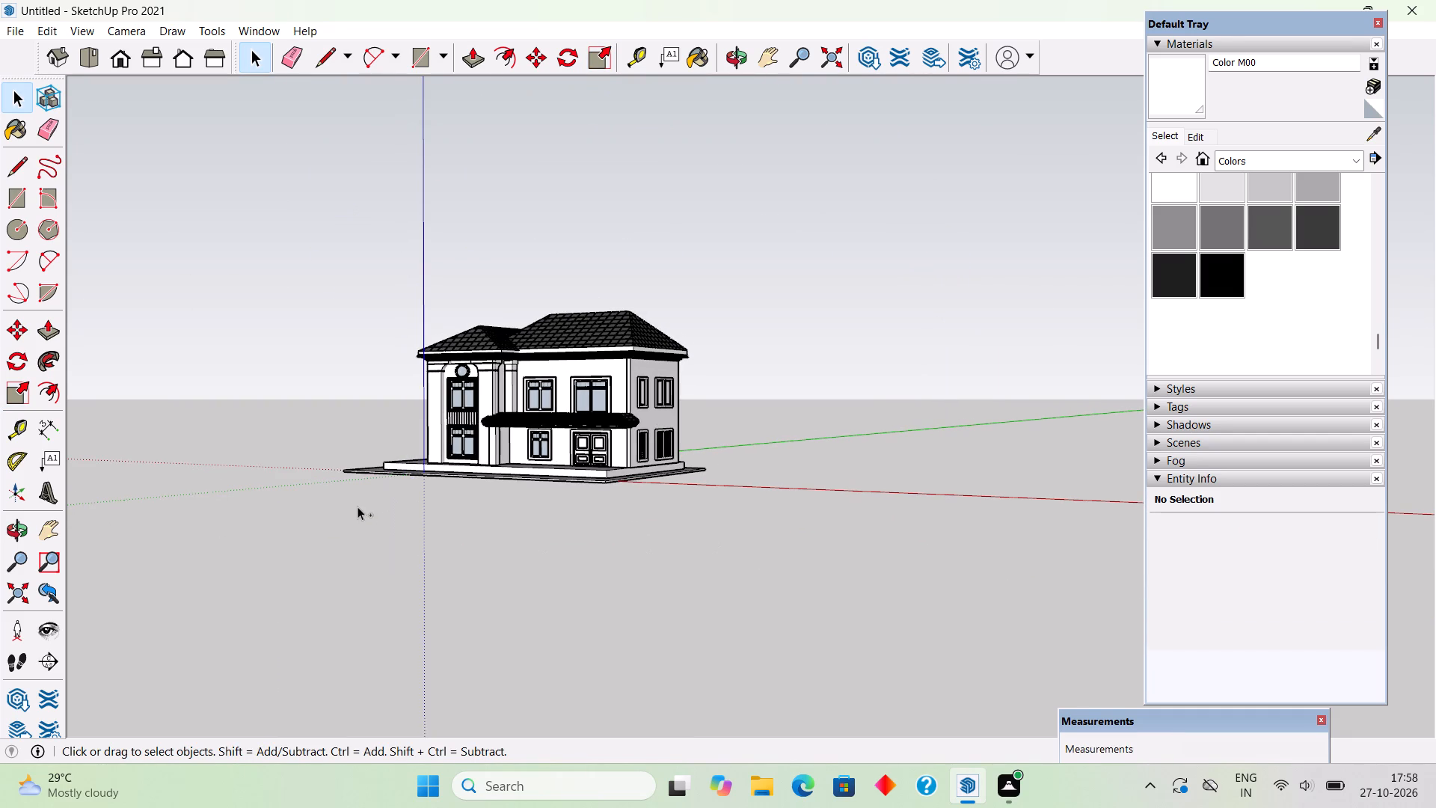
{"action": "key", "text": "ctrl+z"}
{"action": "left_click", "coordinate": [711, 582]}
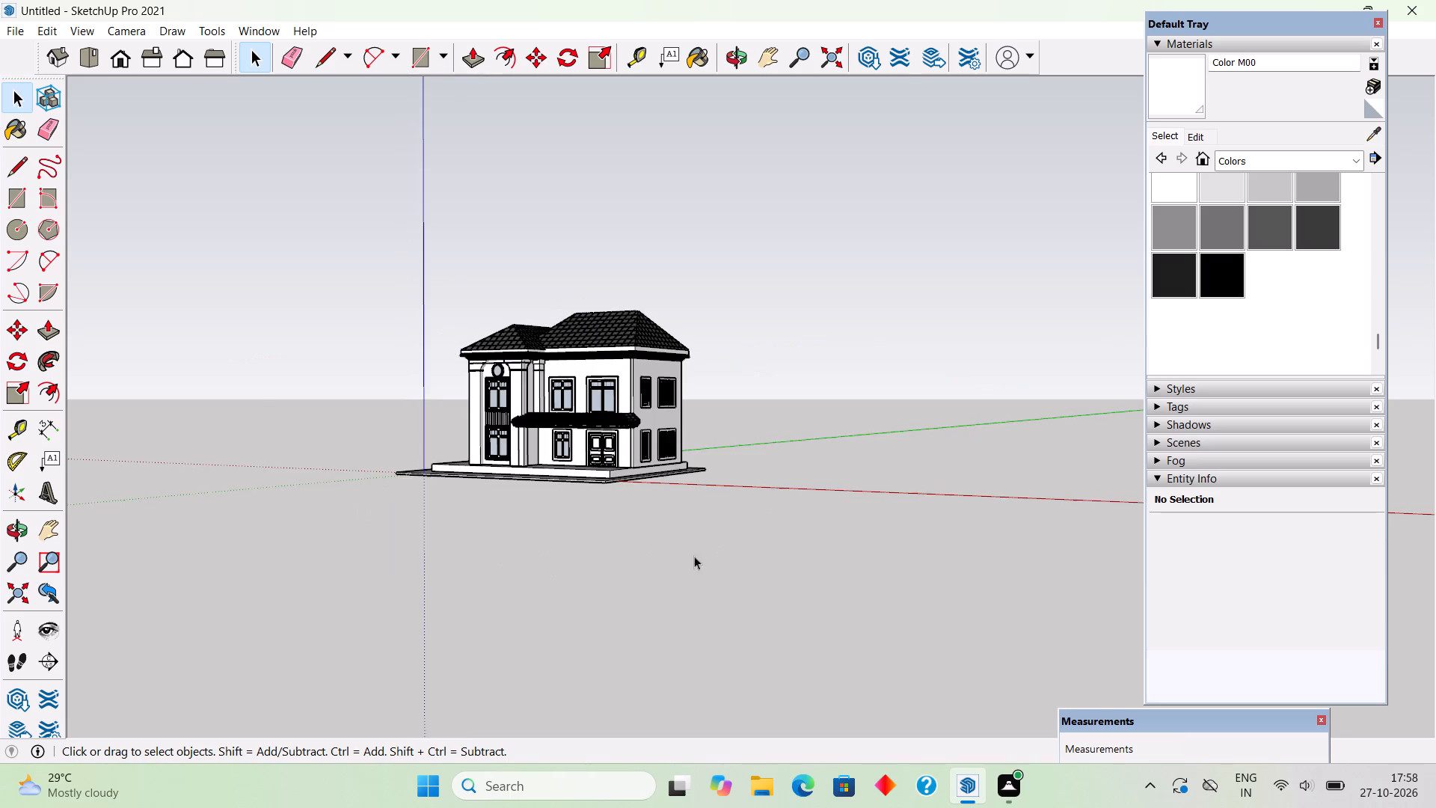
Inspect the front facade up close, opening the double entrance door's group to check its connected geometry, and leave the group.
{"action": "middle_click_drag", "start_coordinate": [551, 517], "coordinate": [828, 556]}
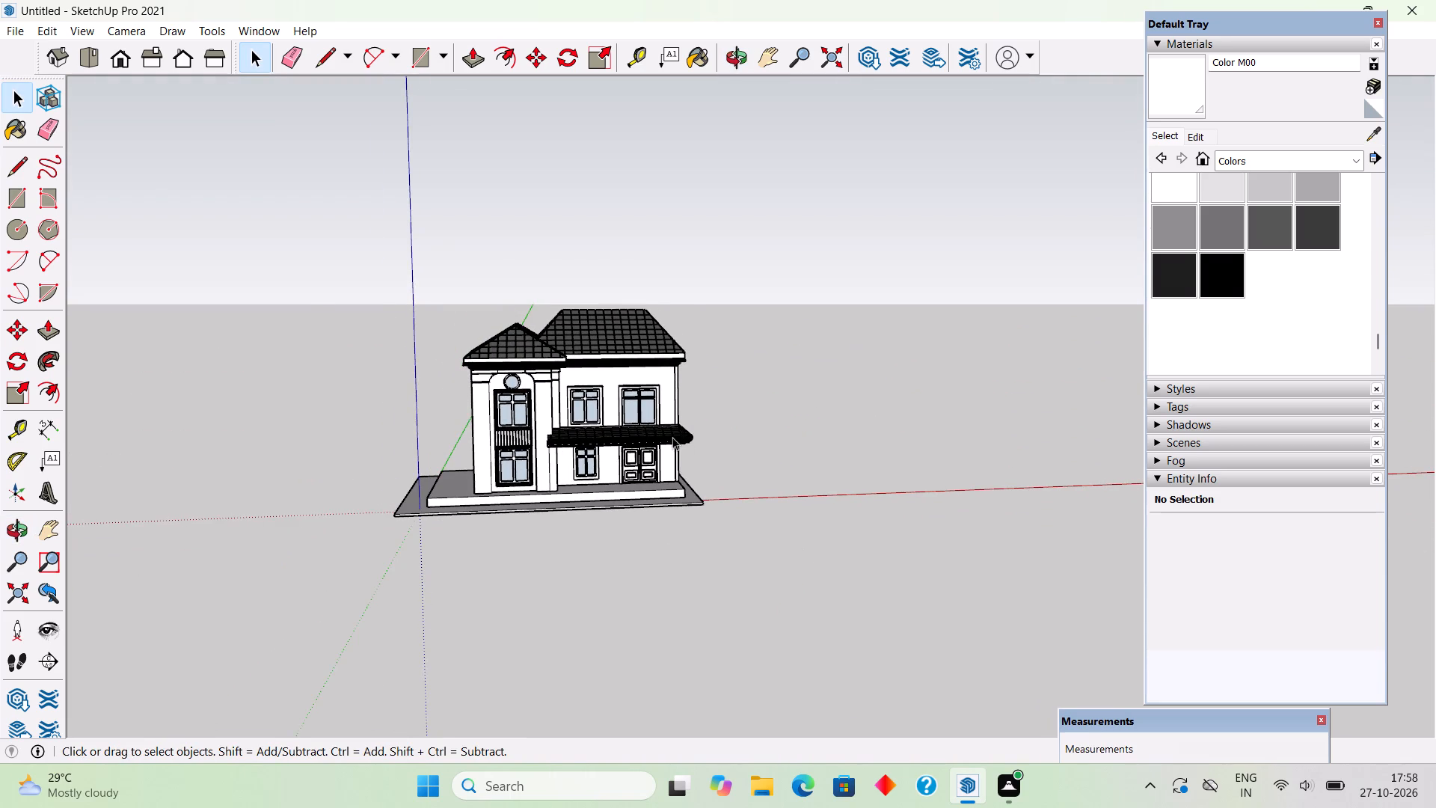
{"action": "scroll", "coordinate": [672, 437], "scroll_direction": "up", "scroll_amount": 11}
{"action": "middle_click_drag", "start_coordinate": [588, 386], "coordinate": [394, 280]}
{"action": "scroll", "coordinate": [382, 303], "scroll_direction": "up", "scroll_amount": 3}
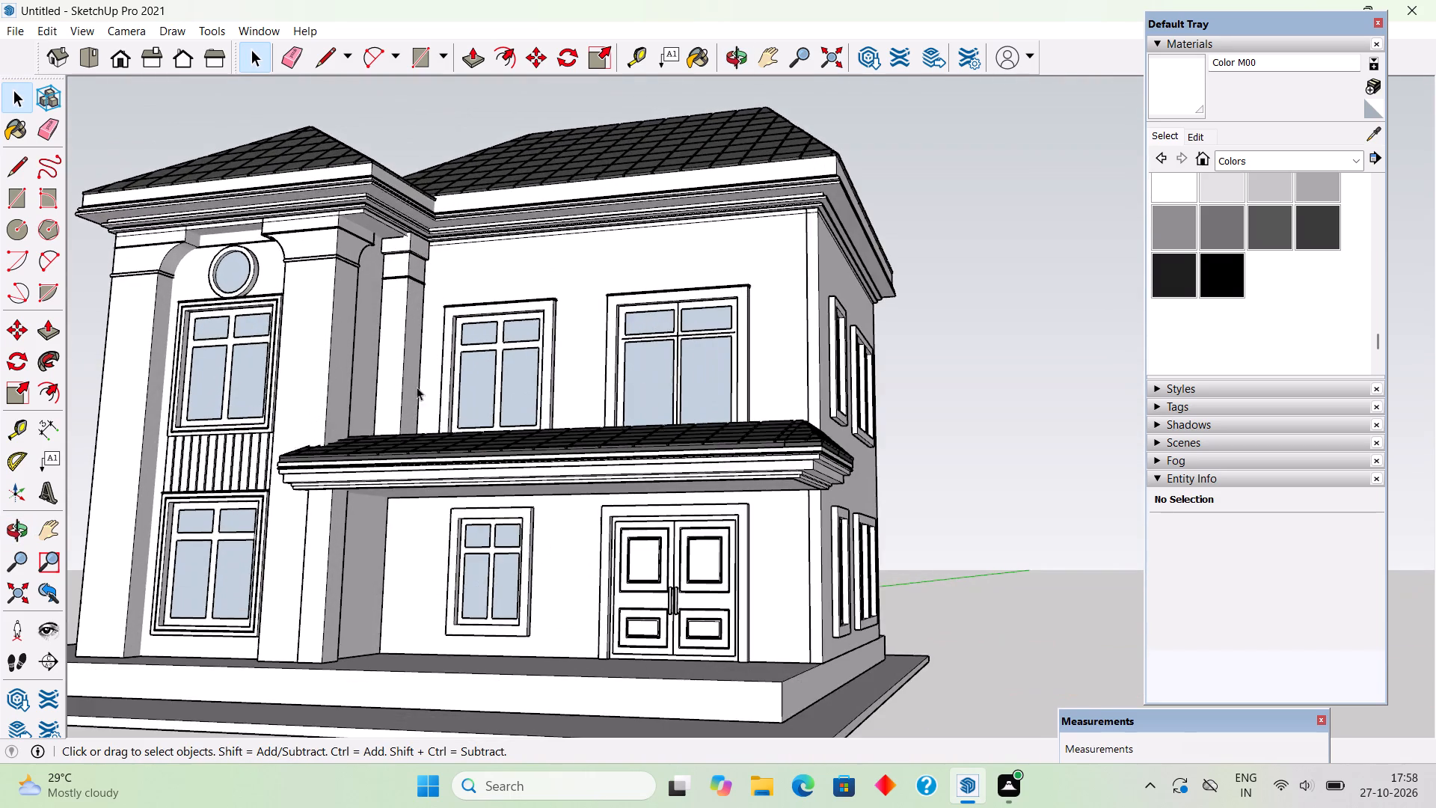
{"action": "middle_click_drag", "start_coordinate": [403, 408], "coordinate": [457, 461]}
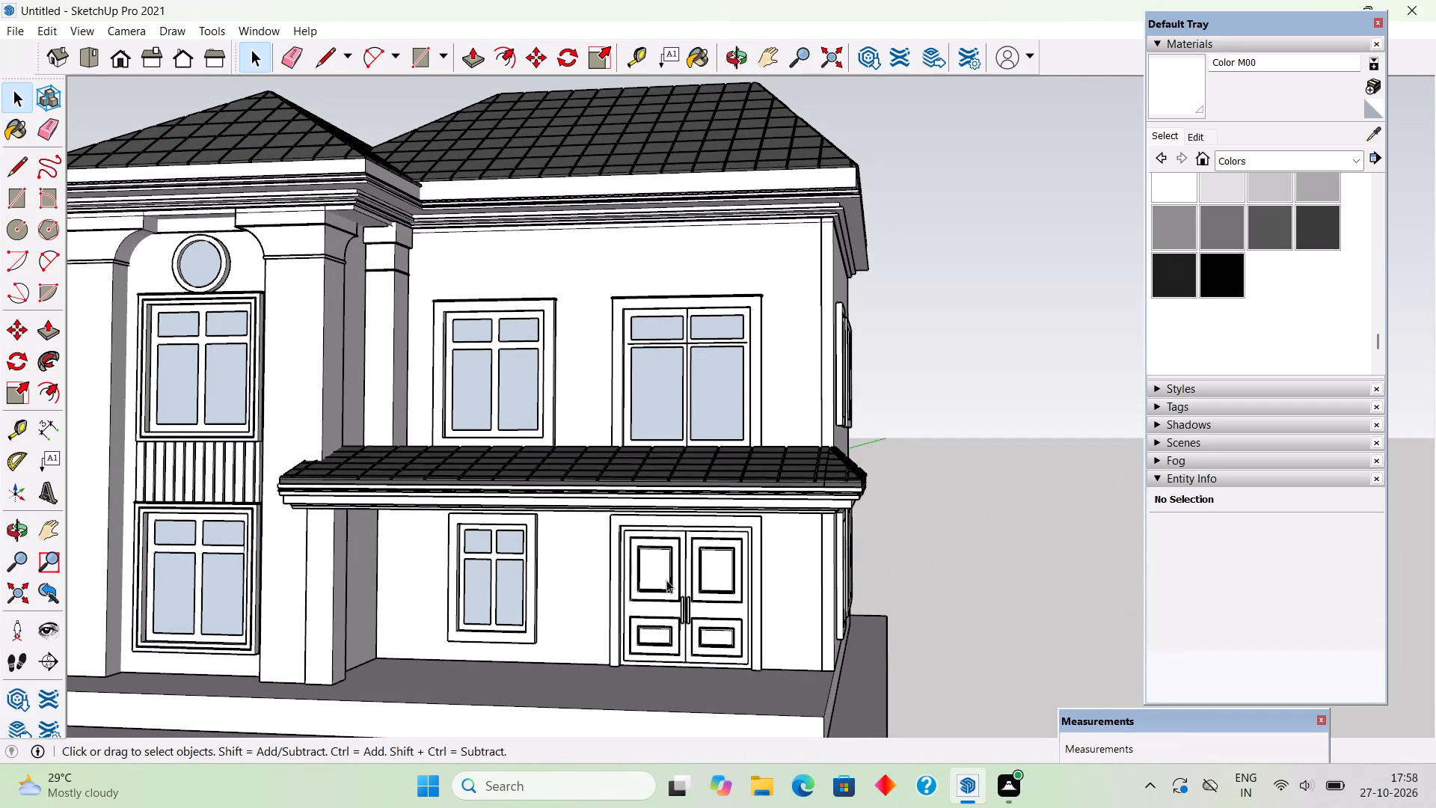
{"action": "double_click", "coordinate": [666, 580]}
{"action": "left_click", "coordinate": [666, 580]}
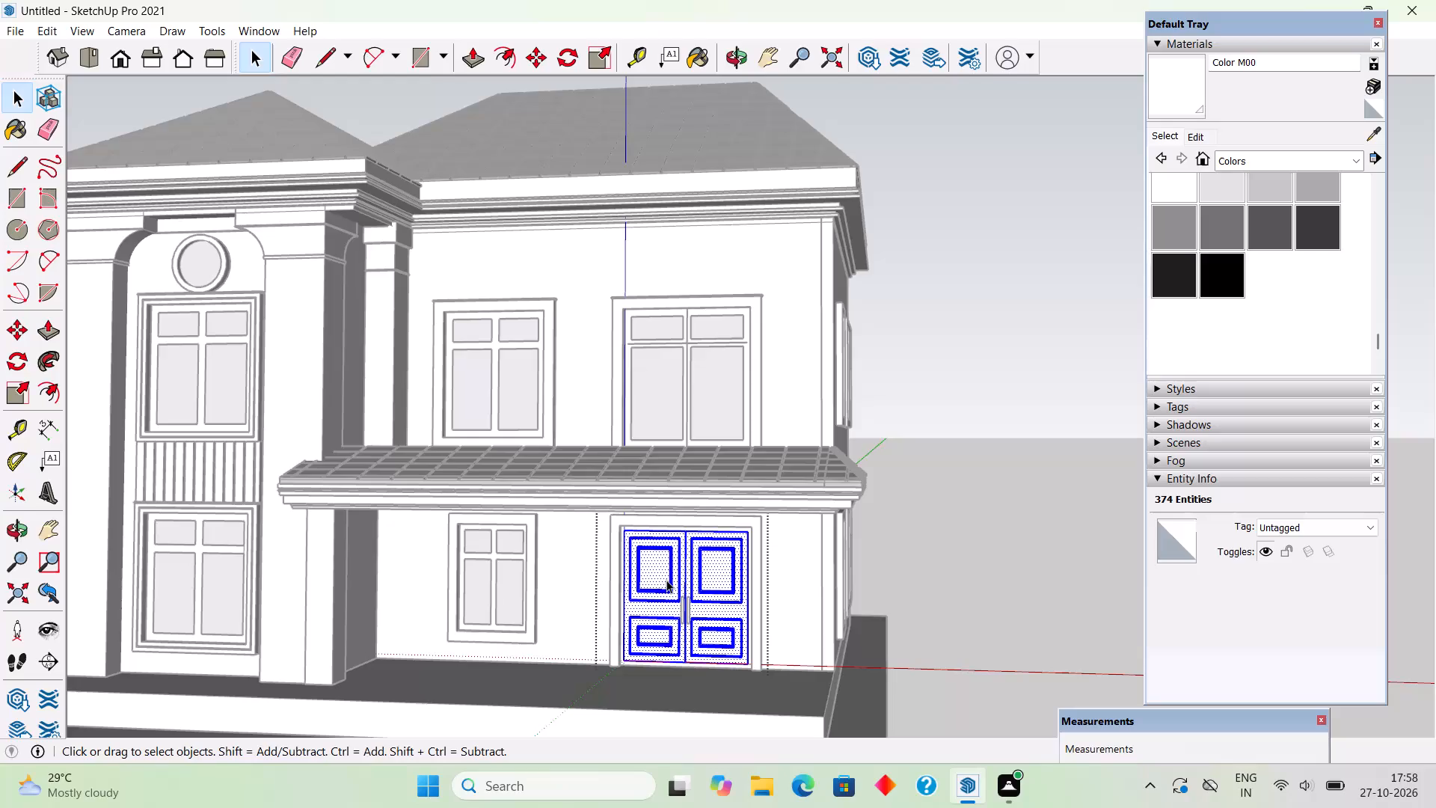
{"action": "scroll", "coordinate": [666, 580], "scroll_direction": "up", "scroll_amount": 5}
{"action": "scroll", "coordinate": [668, 580], "scroll_direction": "down", "scroll_amount": 10}
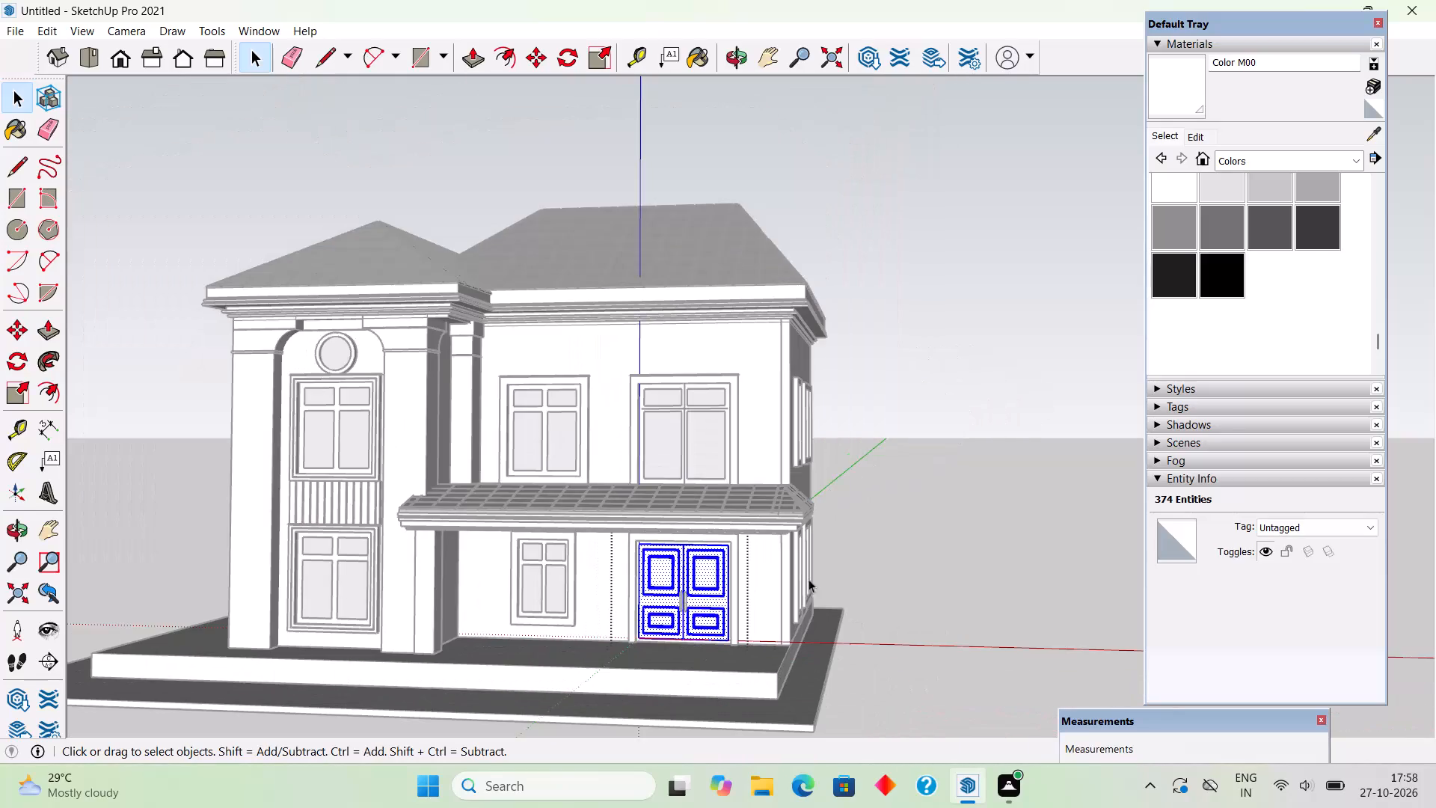
{"action": "left_click", "coordinate": [912, 579]}
Examine the house's front facade, porch roof and side wall from several angles and distances to review its proportions.
{"action": "scroll", "coordinate": [677, 594], "scroll_direction": "up", "scroll_amount": 4}
{"action": "scroll", "coordinate": [648, 522], "scroll_direction": "down", "scroll_amount": 4}
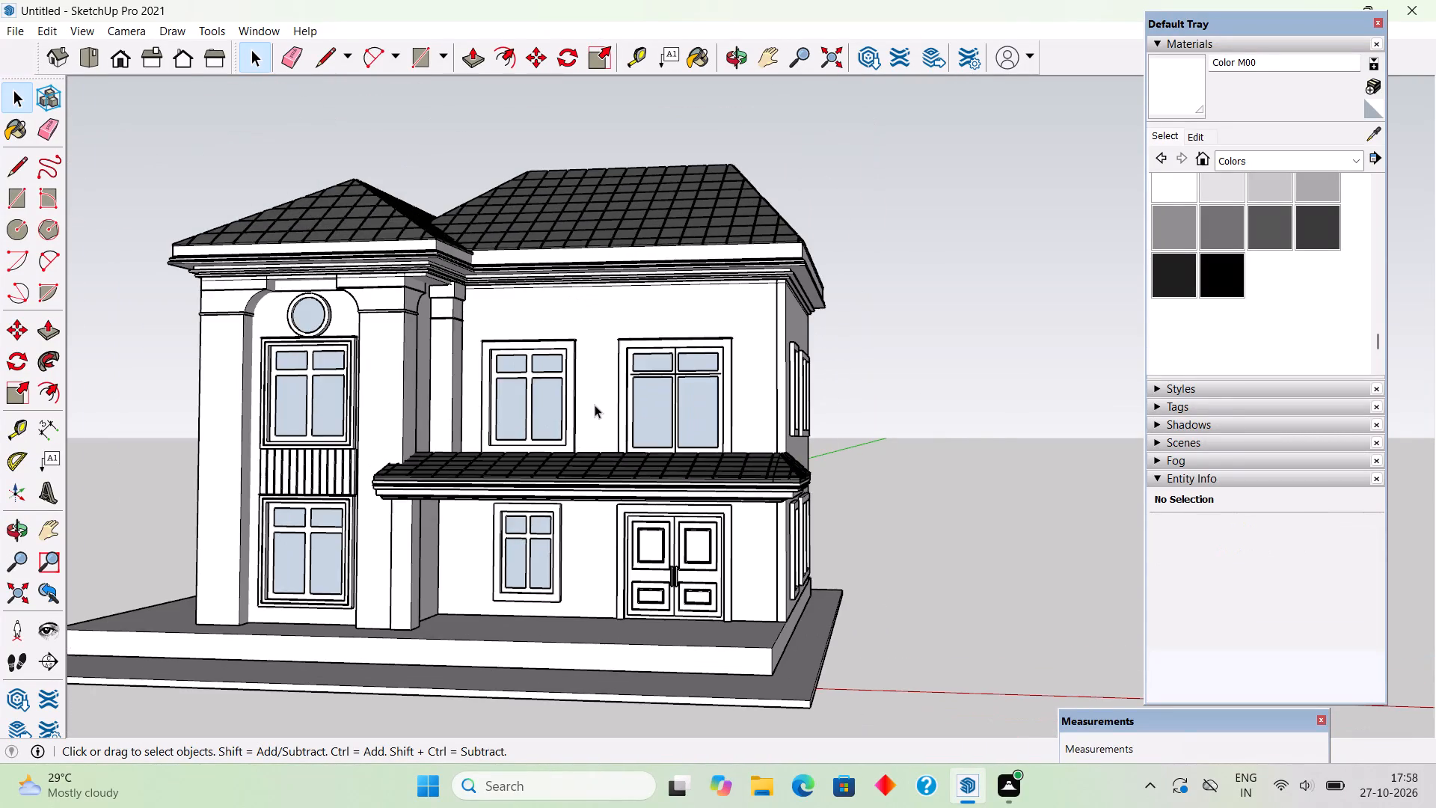
{"action": "scroll", "coordinate": [595, 405], "scroll_direction": "down", "scroll_amount": 4}
{"action": "middle_click_drag", "start_coordinate": [589, 423], "coordinate": [589, 521]}
{"action": "scroll", "coordinate": [606, 546], "scroll_direction": "up", "scroll_amount": 5}
{"action": "middle_click_drag", "start_coordinate": [579, 511], "coordinate": [559, 451]}
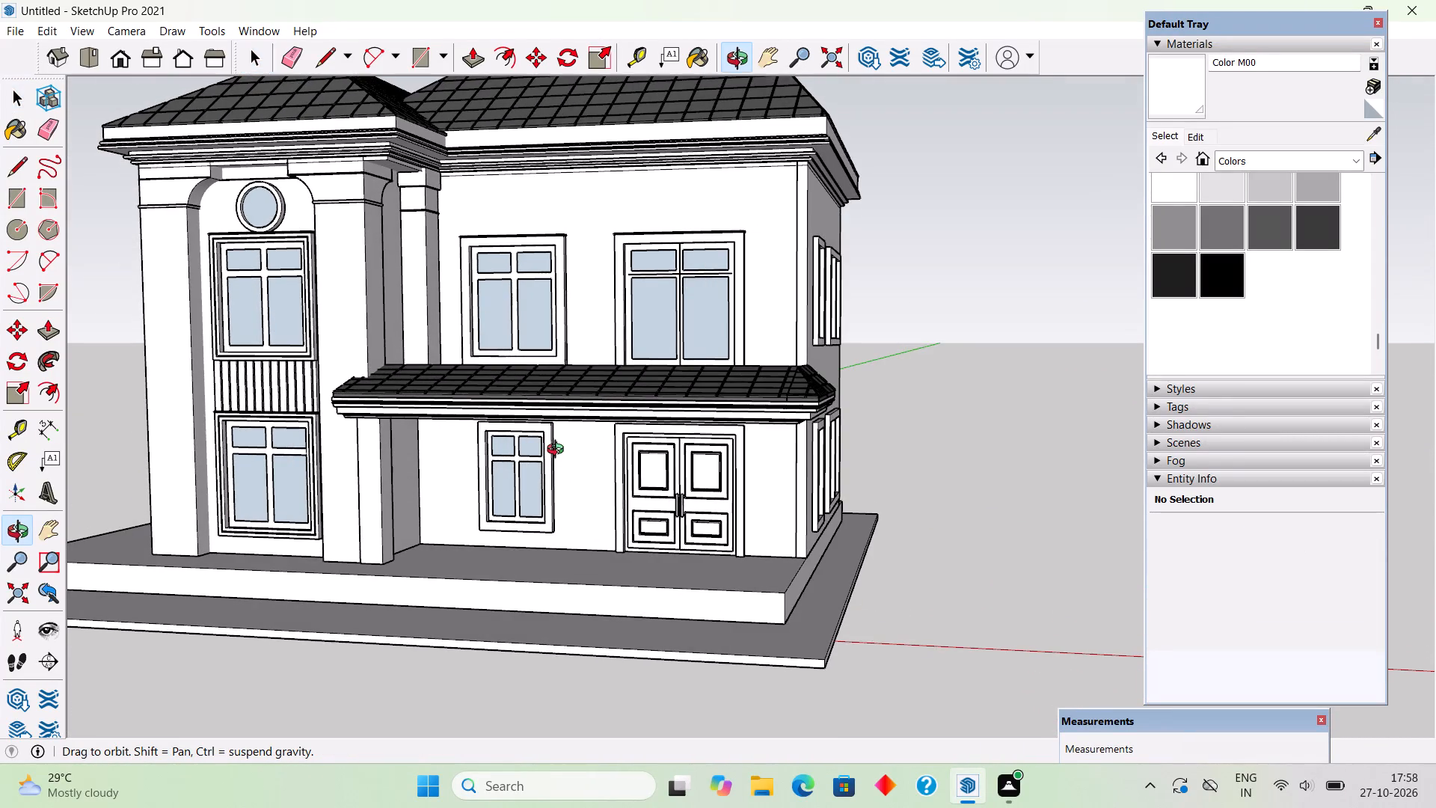
{"action": "middle_click_drag", "start_coordinate": [559, 451], "coordinate": [573, 398]}
{"action": "scroll", "coordinate": [573, 398], "scroll_direction": "down", "scroll_amount": 4}
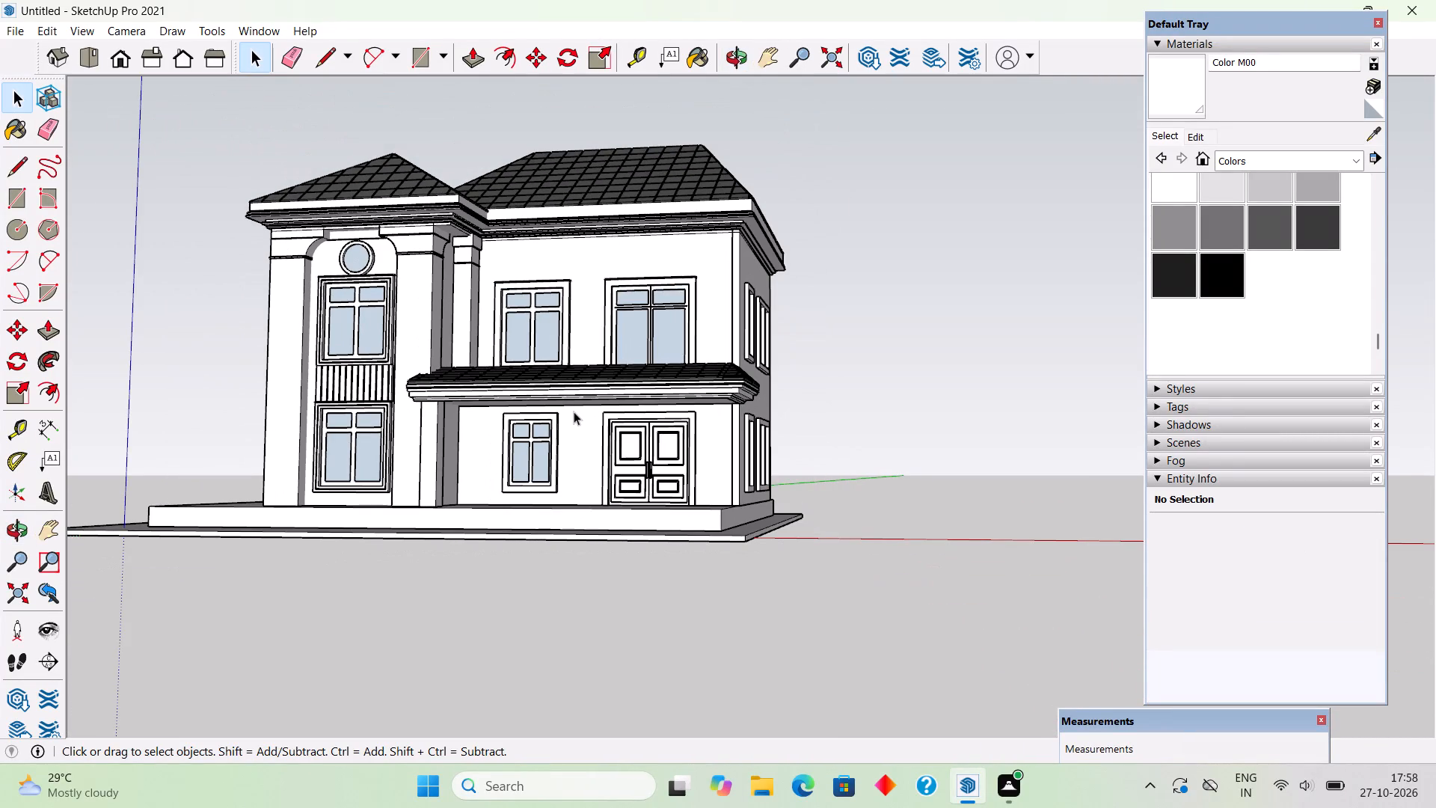
{"action": "scroll", "coordinate": [575, 414], "scroll_direction": "up", "scroll_amount": 1}
{"action": "middle_click_drag", "start_coordinate": [552, 454], "coordinate": [402, 456]}
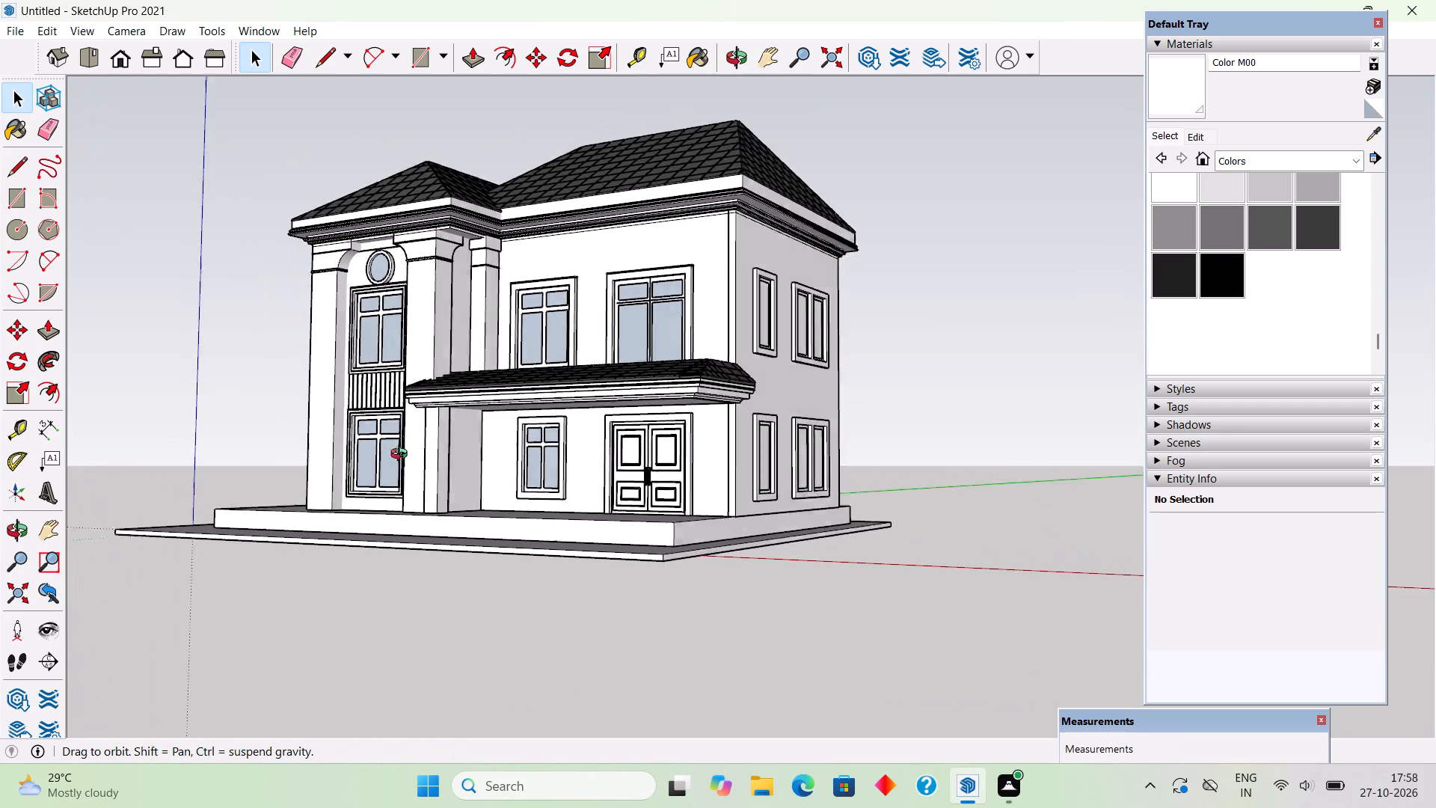
{"action": "middle_click_drag", "start_coordinate": [402, 456], "coordinate": [447, 490]}
{"action": "scroll", "coordinate": [444, 490], "scroll_direction": "down", "scroll_amount": 3}
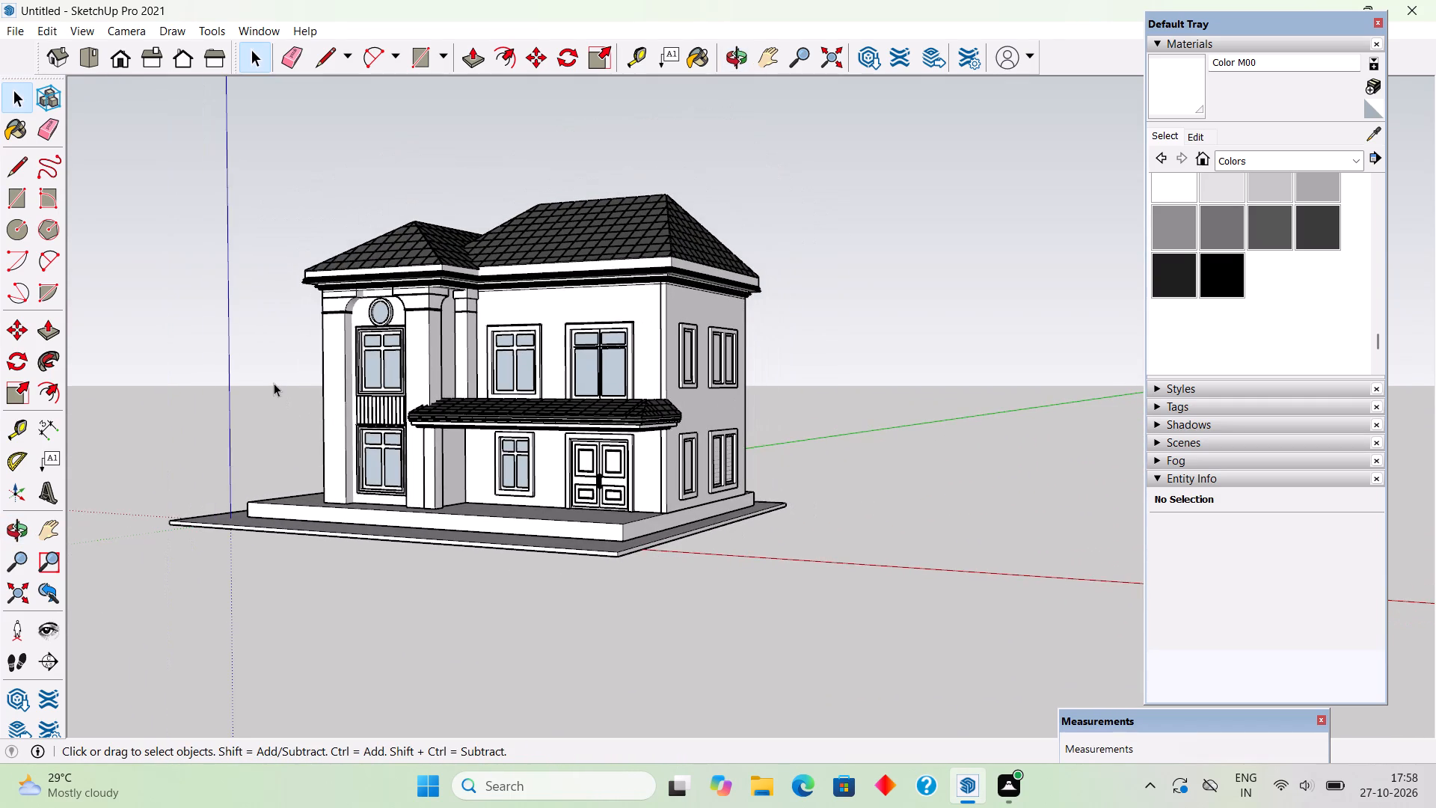
{"action": "scroll", "coordinate": [274, 383], "scroll_direction": "up", "scroll_amount": 2}
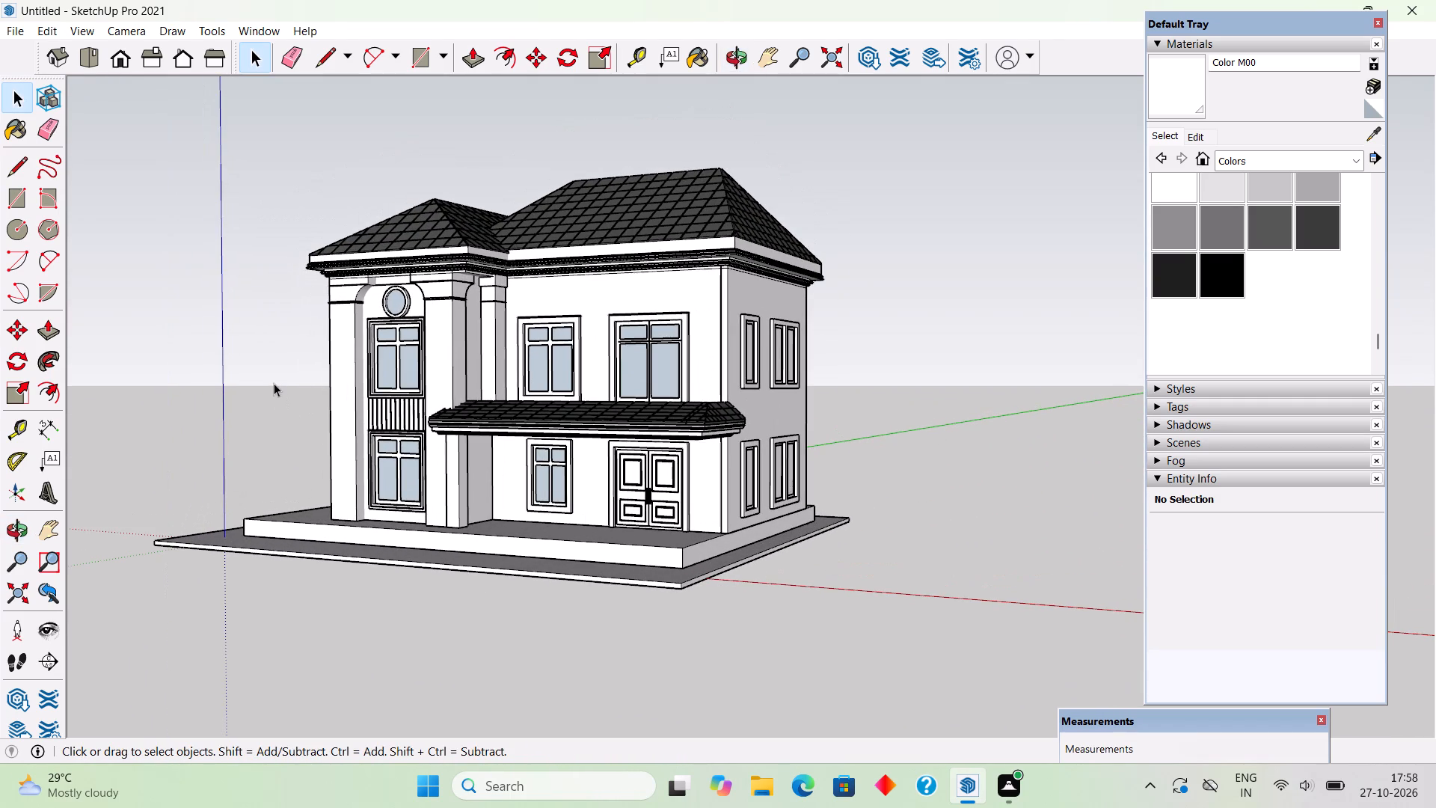
{"action": "scroll", "coordinate": [276, 383], "scroll_direction": "down", "scroll_amount": 4}
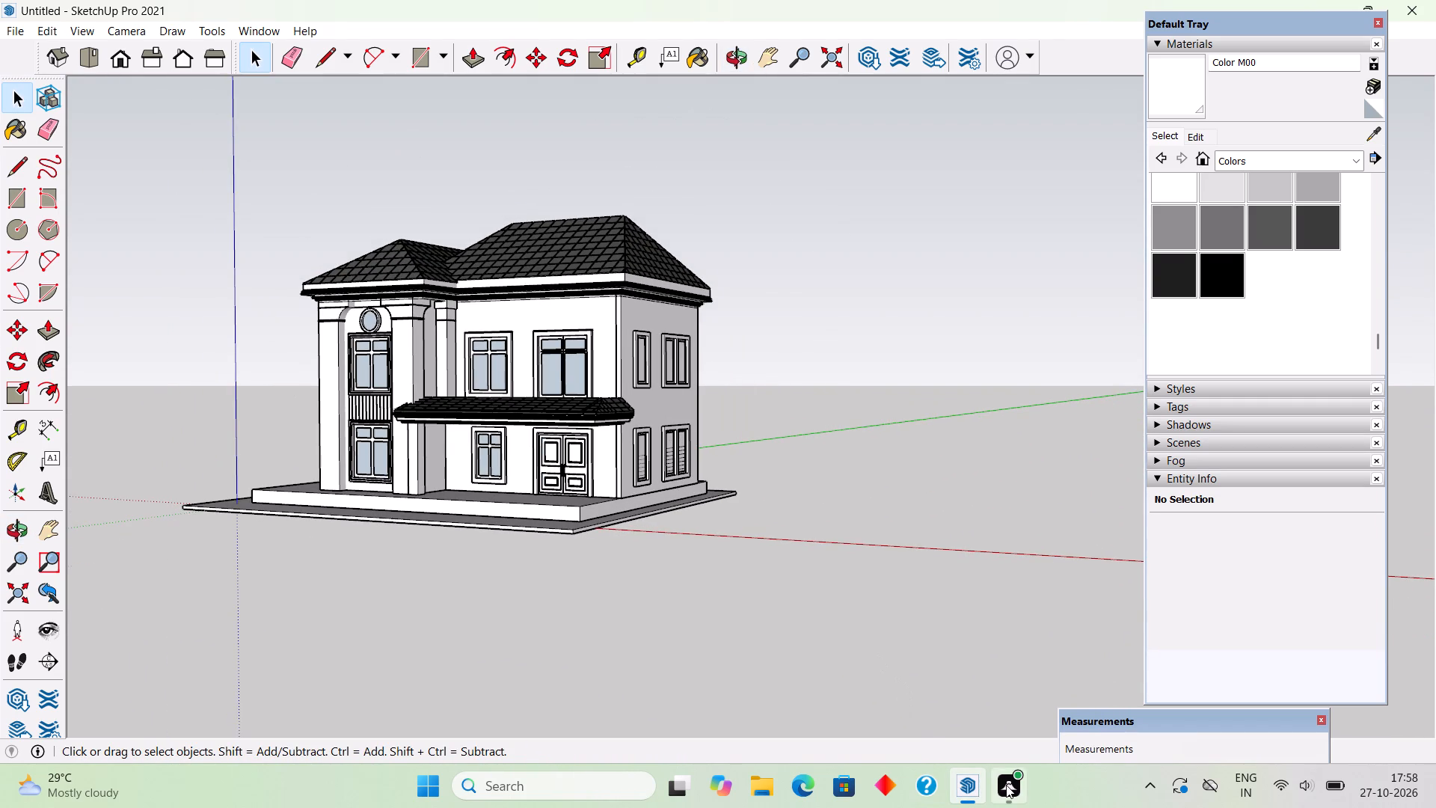
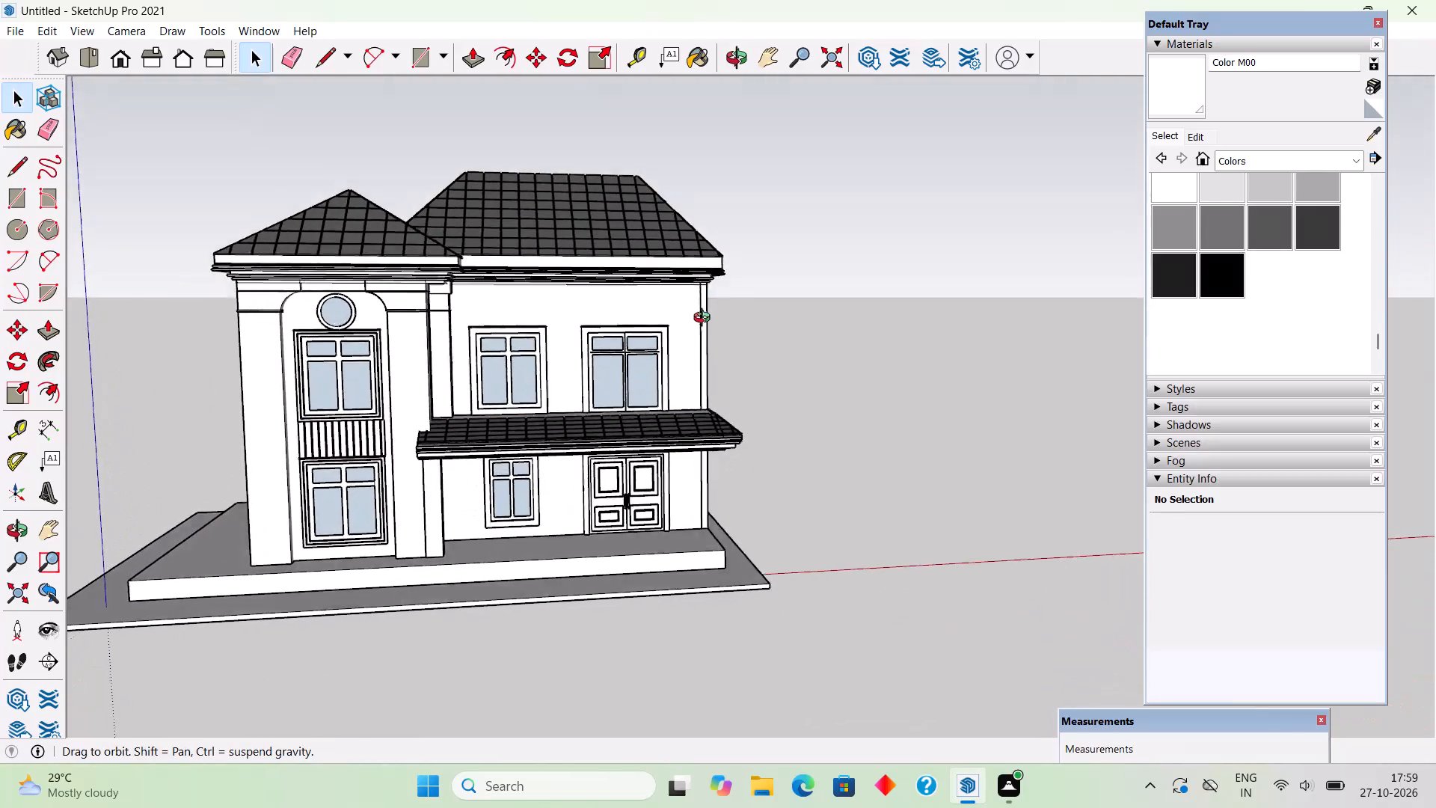
Paint the frames of the lower and upper windows in the projecting front bay with Color M07.
{"action": "scroll", "coordinate": [651, 392], "scroll_direction": "up", "scroll_amount": 5}
{"action": "scroll", "coordinate": [651, 392], "scroll_direction": "down", "scroll_amount": 2}
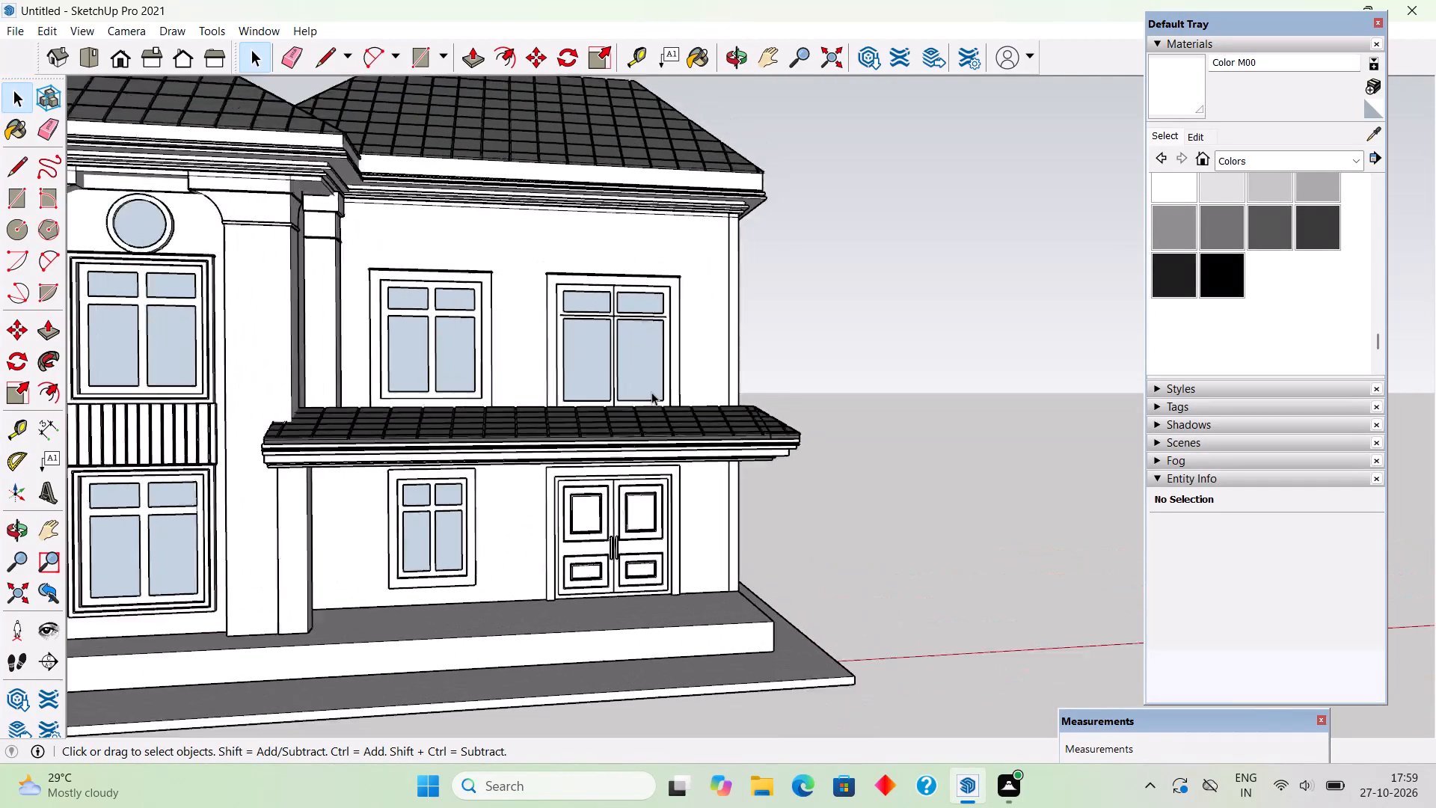
{"action": "scroll", "coordinate": [651, 392], "scroll_direction": "down", "scroll_amount": 1}
{"action": "middle_click_drag", "start_coordinate": [651, 393], "coordinate": [645, 427]}
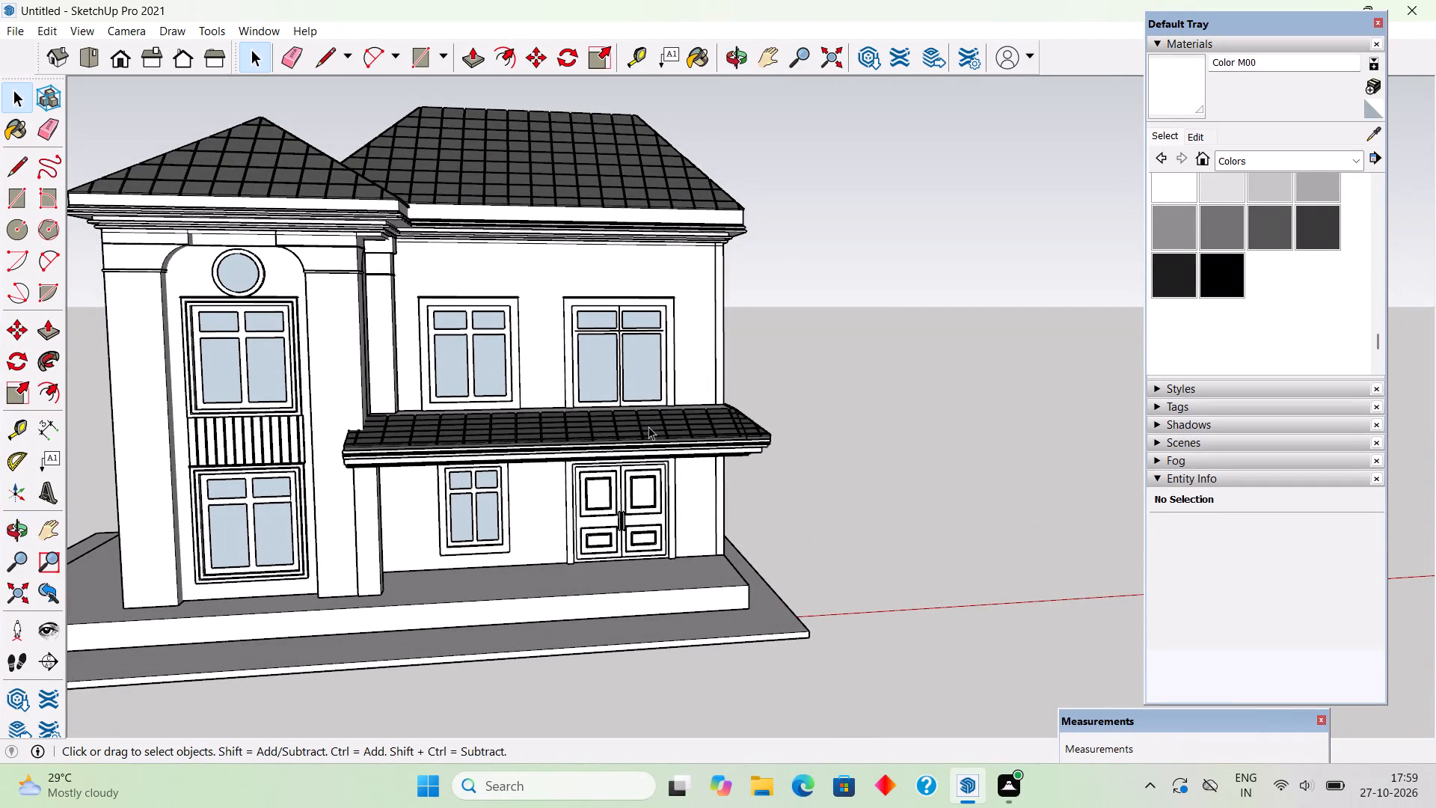
{"action": "scroll", "coordinate": [648, 426], "scroll_direction": "down", "scroll_amount": 3}
{"action": "scroll", "coordinate": [451, 457], "scroll_direction": "up", "scroll_amount": 2}
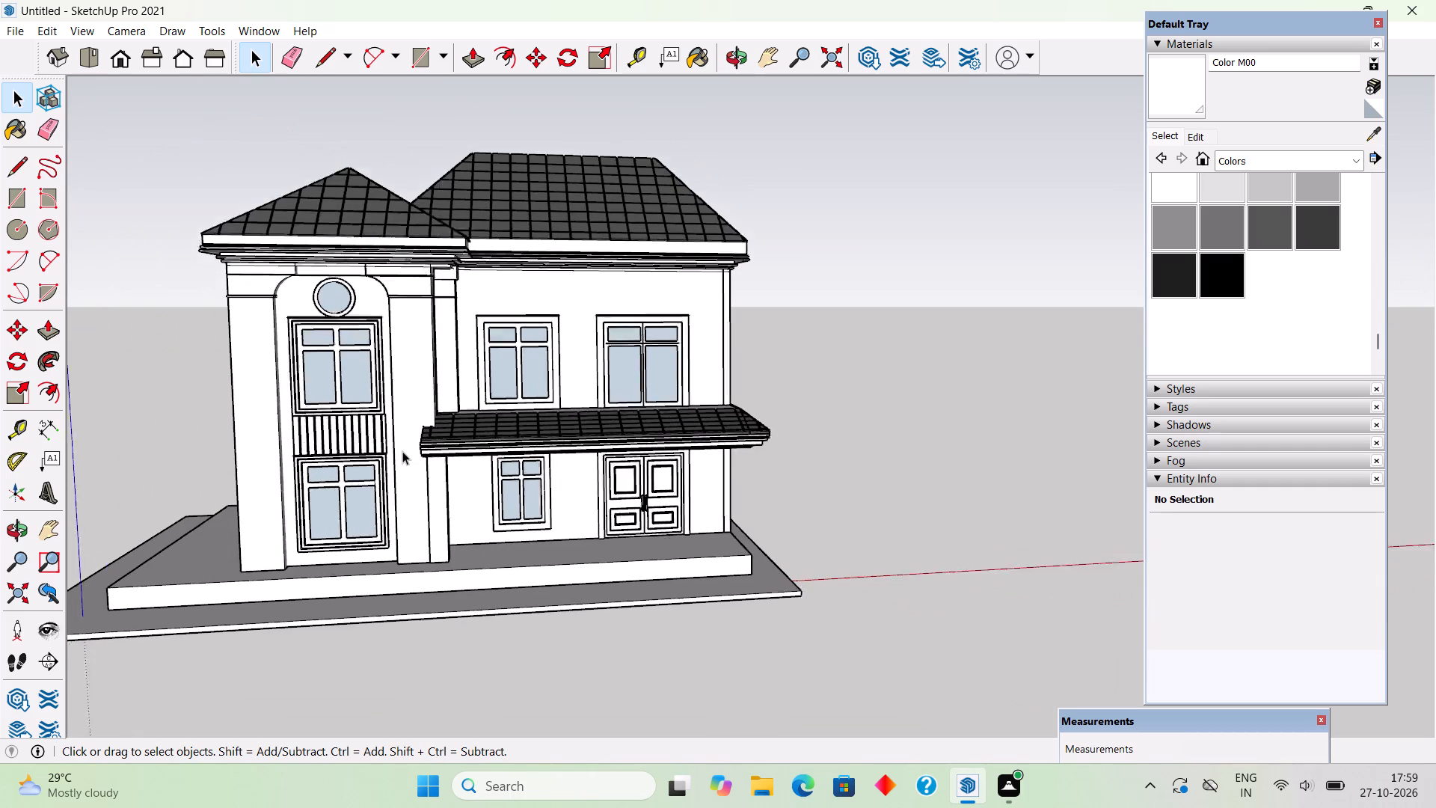
{"action": "scroll", "coordinate": [402, 451], "scroll_direction": "up", "scroll_amount": 1}
{"action": "middle_click_drag", "start_coordinate": [359, 438], "coordinate": [265, 447]}
{"action": "scroll", "coordinate": [265, 447], "scroll_direction": "up", "scroll_amount": 2}
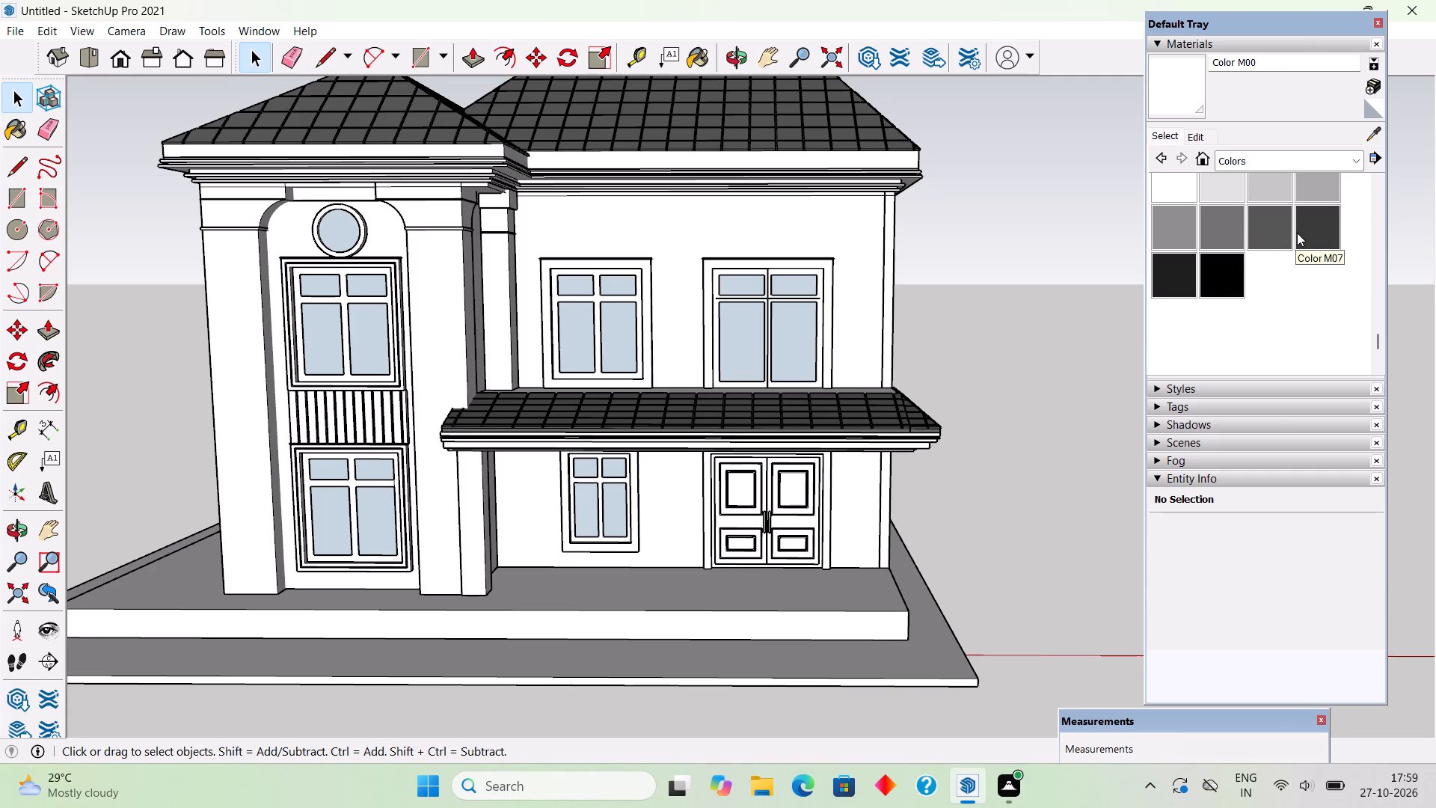
{"action": "left_click", "coordinate": [1297, 233]}
{"action": "scroll", "coordinate": [372, 485], "scroll_direction": "up", "scroll_amount": 10}
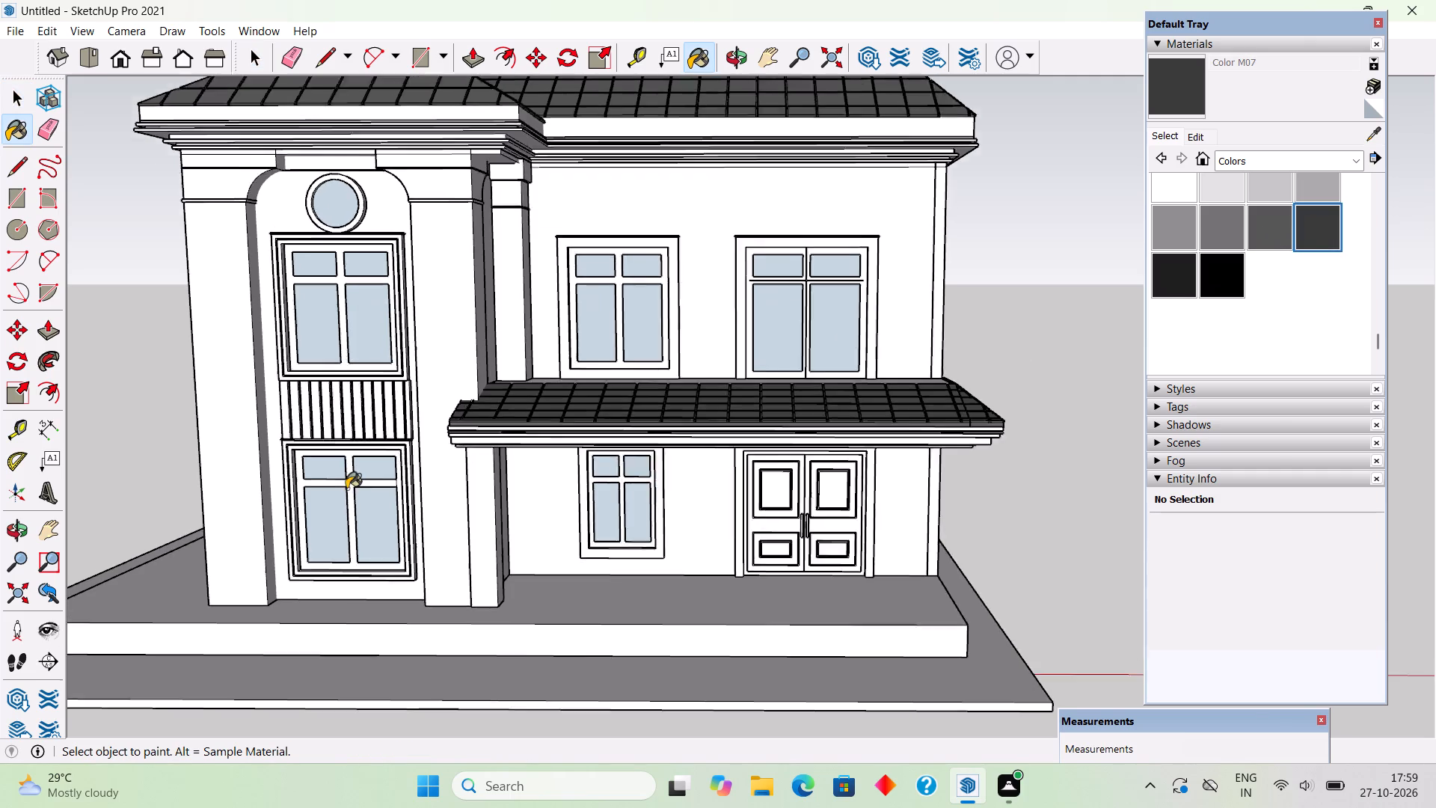
{"action": "scroll", "coordinate": [349, 489], "scroll_direction": "up", "scroll_amount": 4}
{"action": "left_click", "coordinate": [351, 480]}
{"action": "scroll", "coordinate": [351, 480], "scroll_direction": "down", "scroll_amount": 5}
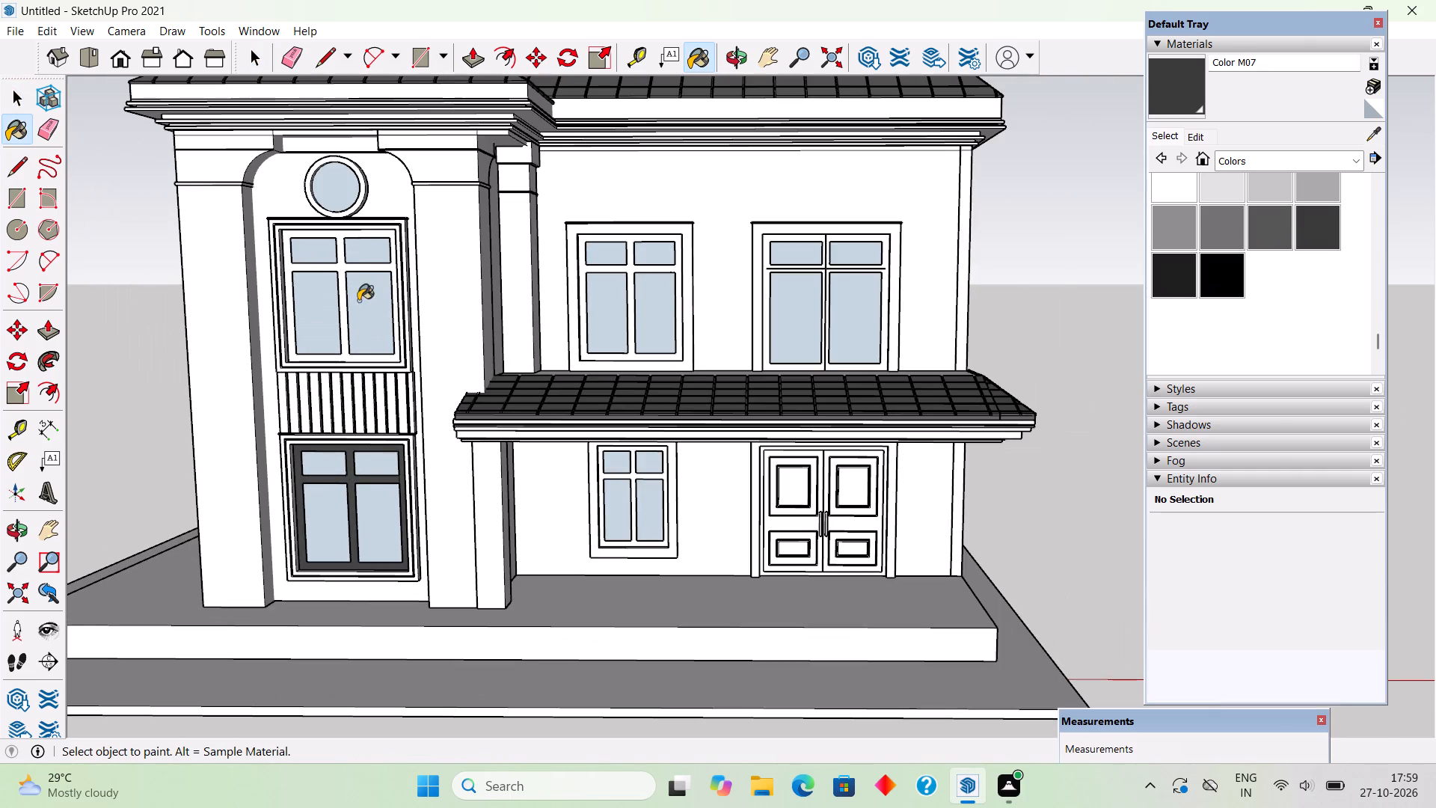
{"action": "scroll", "coordinate": [340, 270], "scroll_direction": "up", "scroll_amount": 3}
{"action": "left_click", "coordinate": [340, 270]}
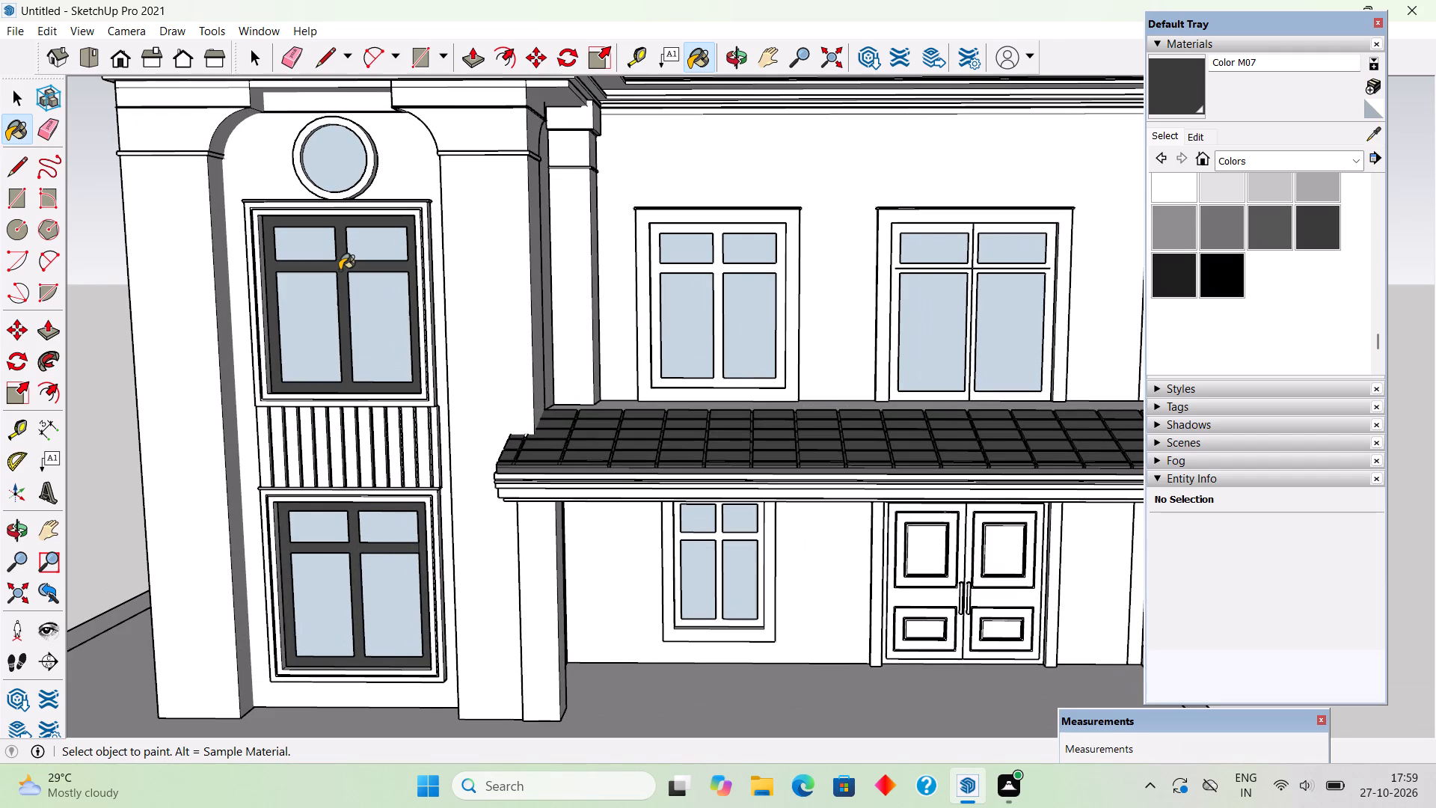
Paint the frames of the two upper-floor windows and the ground-floor window on the main front wall with Color M07.
{"action": "scroll", "coordinate": [705, 251], "scroll_direction": "up", "scroll_amount": 4}
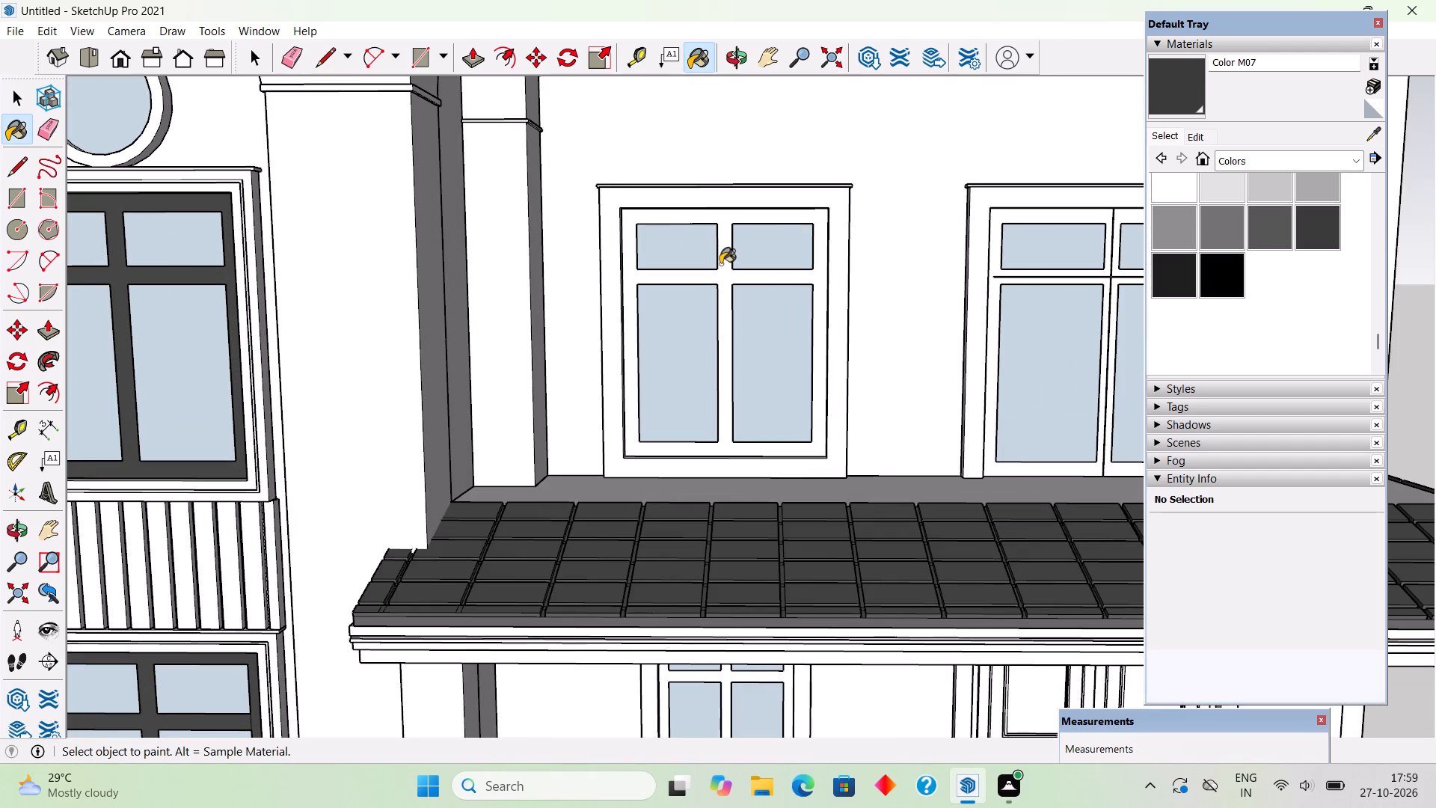
{"action": "left_click", "coordinate": [720, 264]}
{"action": "left_click", "coordinate": [1001, 276]}
{"action": "scroll", "coordinate": [906, 333], "scroll_direction": "down", "scroll_amount": 5}
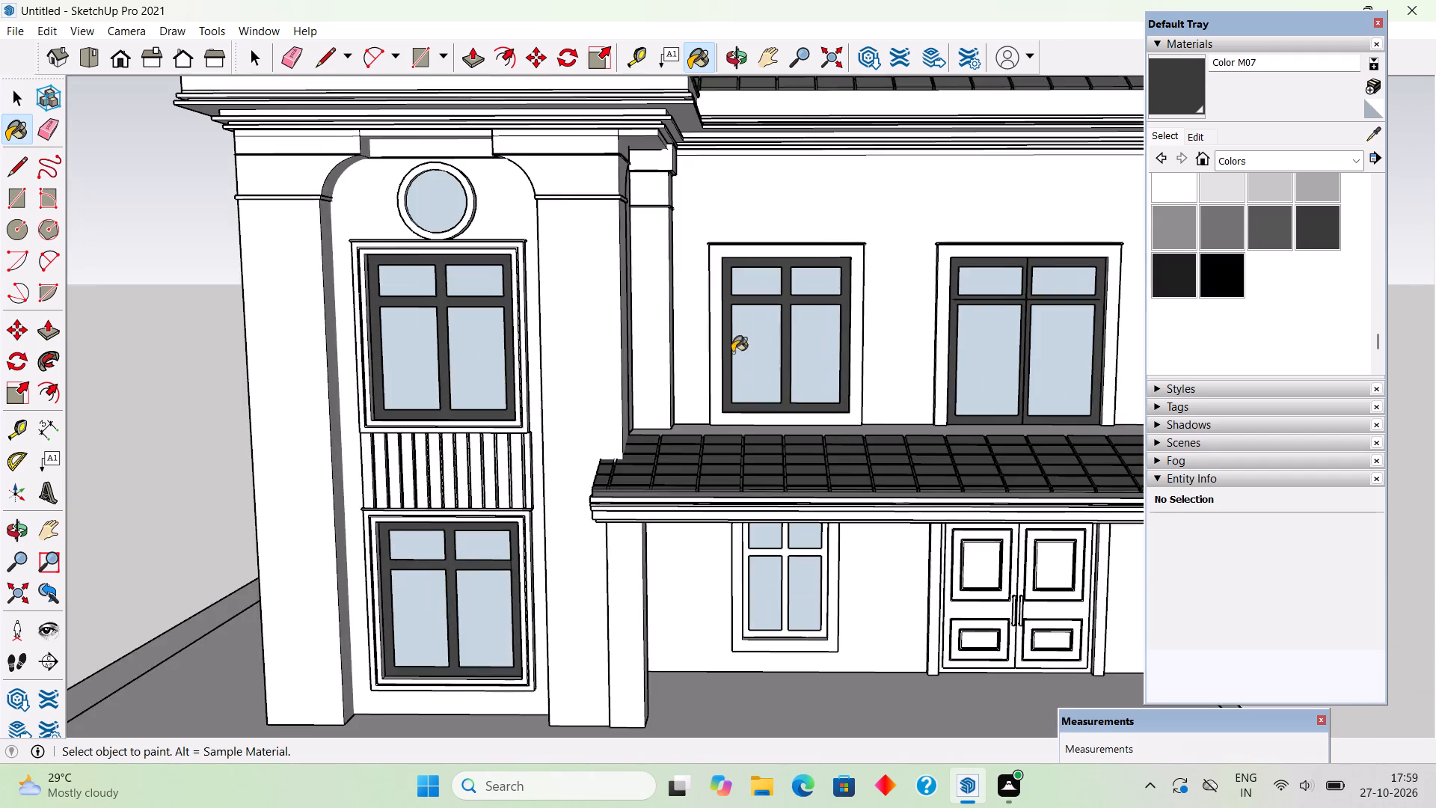
{"action": "scroll", "coordinate": [618, 336], "scroll_direction": "down", "scroll_amount": 2}
{"action": "scroll", "coordinate": [798, 558], "scroll_direction": "up", "scroll_amount": 3}
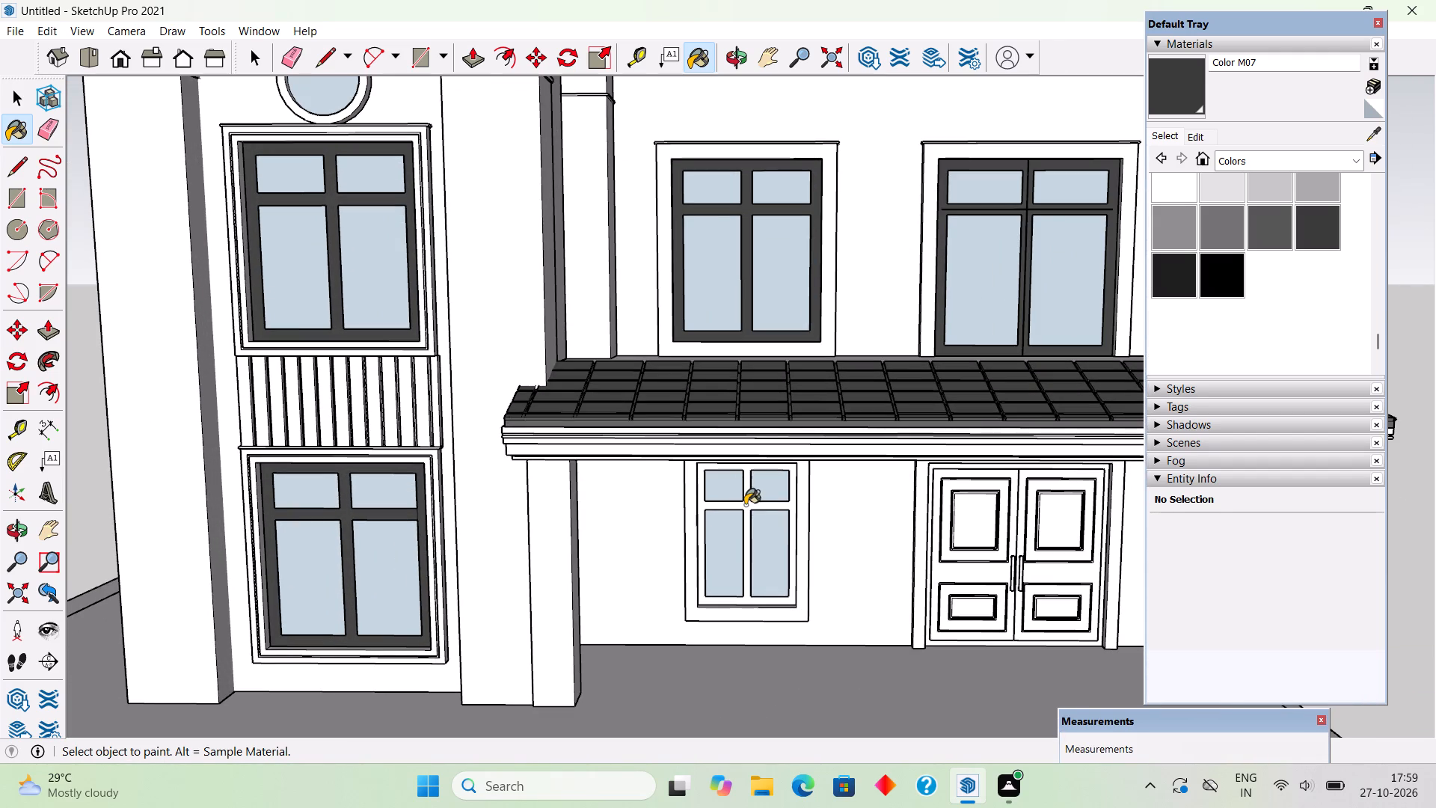
{"action": "left_click", "coordinate": [745, 505]}
{"action": "scroll", "coordinate": [651, 575], "scroll_direction": "down", "scroll_amount": 3}
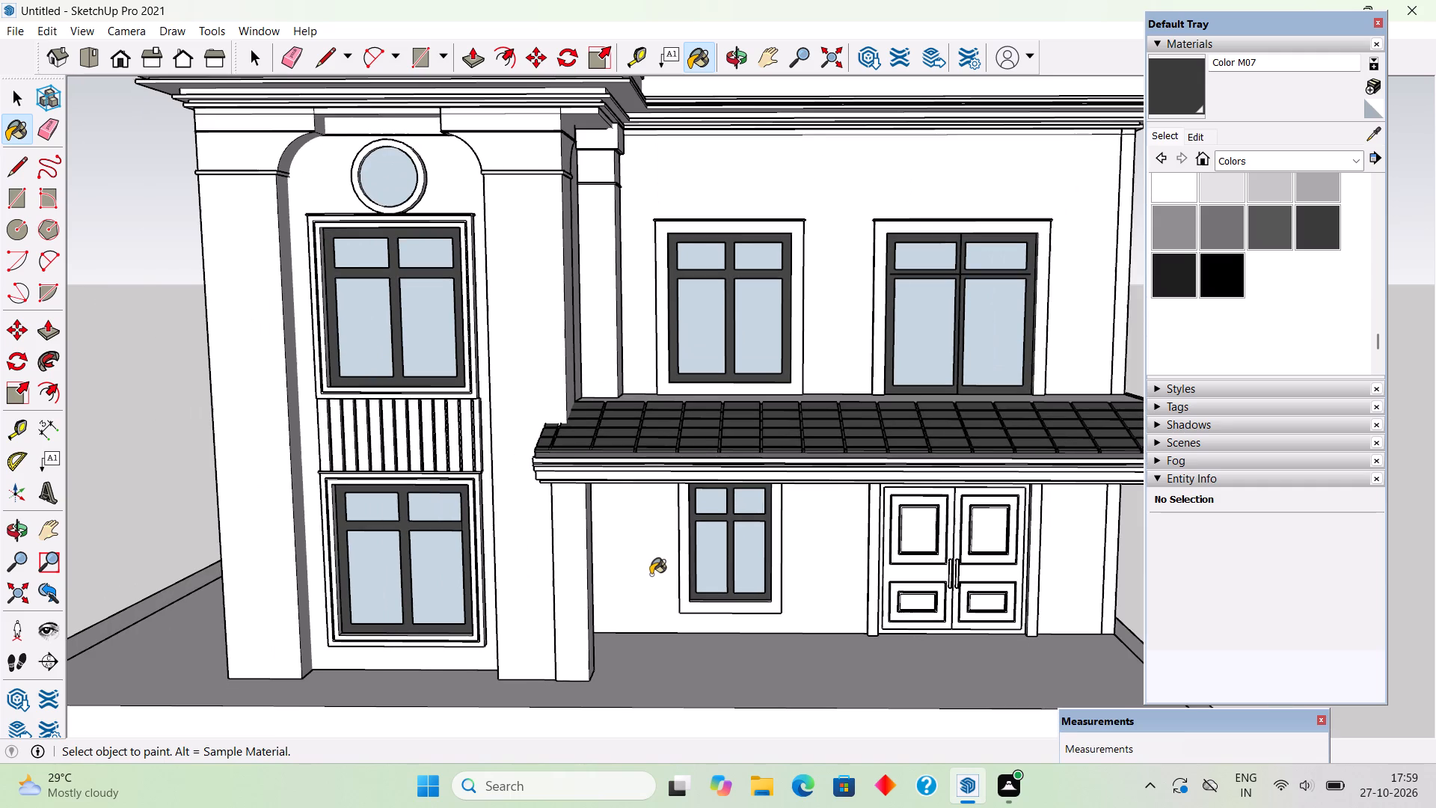
Paint the front double door and its inner frame with Color M07, keeping the outer door trim unpainted.
{"action": "scroll", "coordinate": [873, 600], "scroll_direction": "up", "scroll_amount": 5}
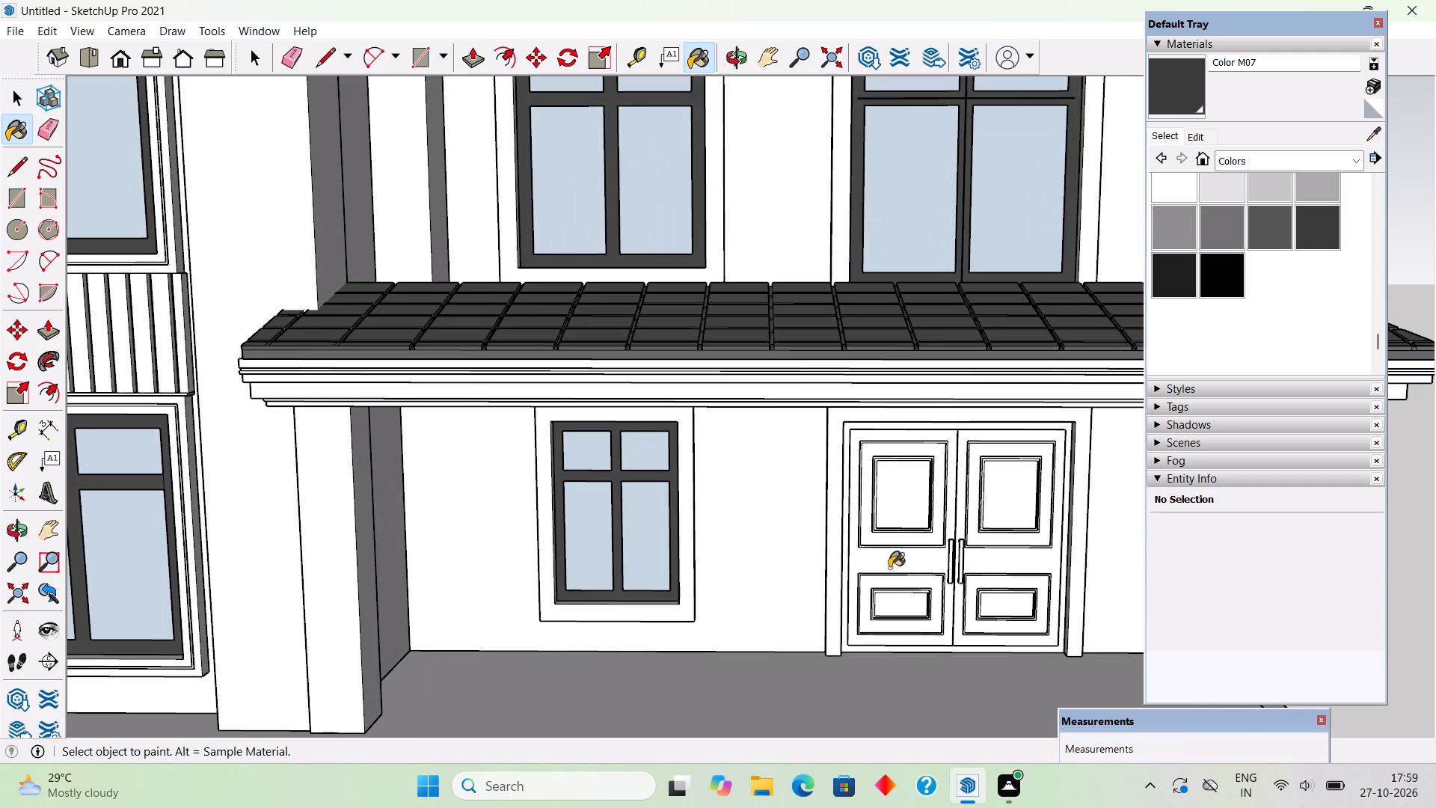
{"action": "left_click", "coordinate": [889, 568]}
{"action": "scroll", "coordinate": [826, 559], "scroll_direction": "up", "scroll_amount": 3}
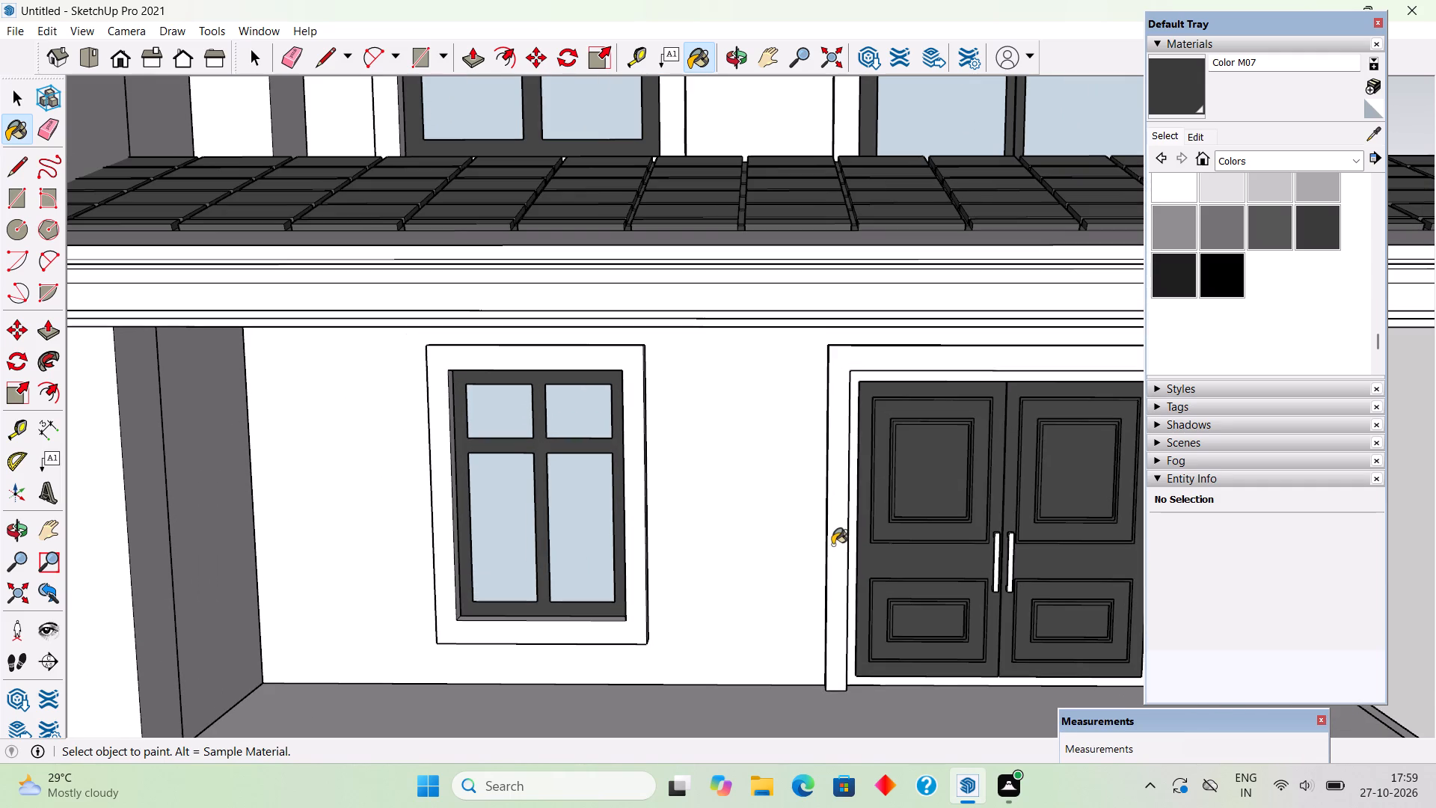
{"action": "left_click", "coordinate": [832, 545]}
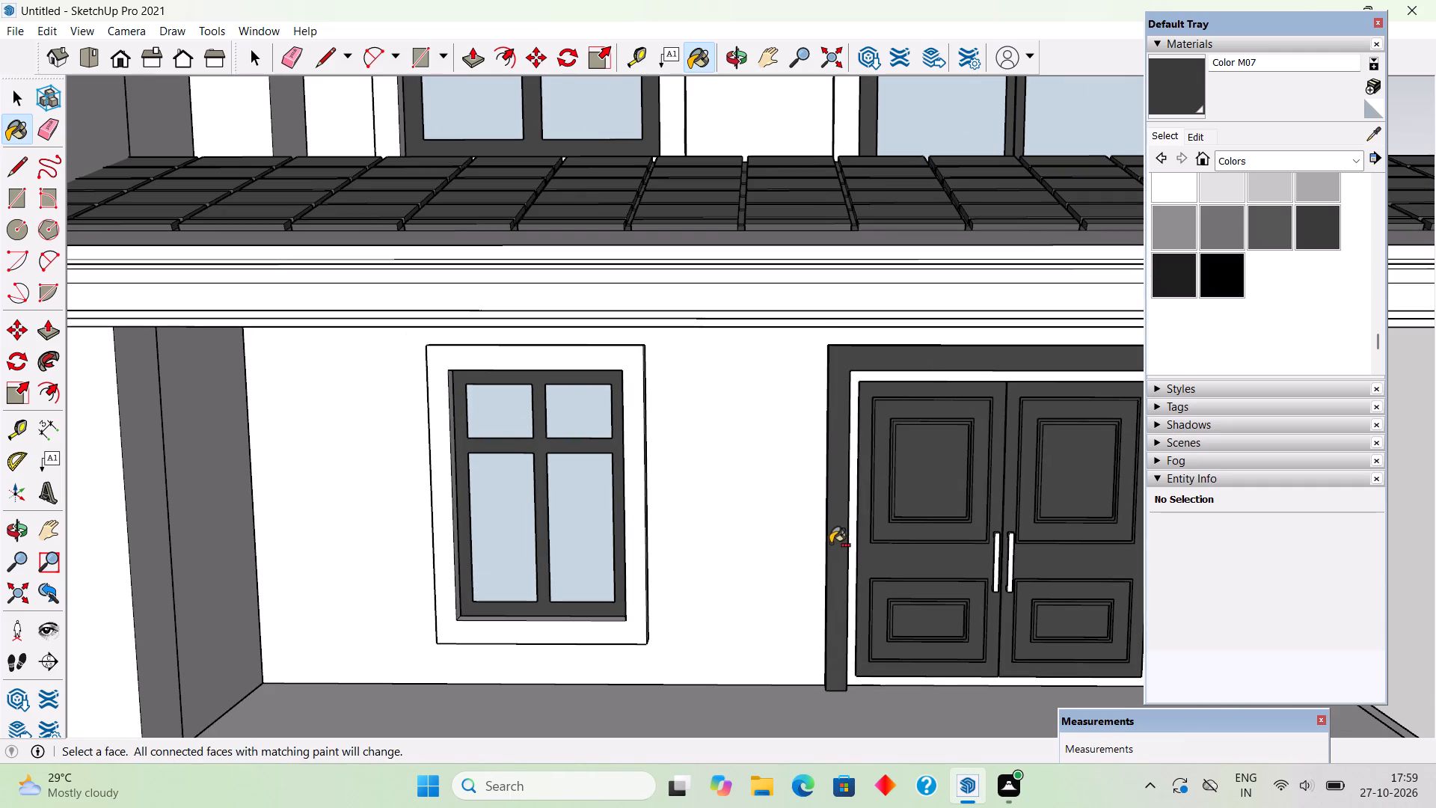
{"action": "key", "text": "ctrl+z"}
{"action": "scroll", "coordinate": [852, 556], "scroll_direction": "up", "scroll_amount": 5}
{"action": "left_click", "coordinate": [852, 556]}
Paint the frames of the lower and upper single windows on the side wall with Color M07.
{"action": "scroll", "coordinate": [847, 557], "scroll_direction": "down", "scroll_amount": 9}
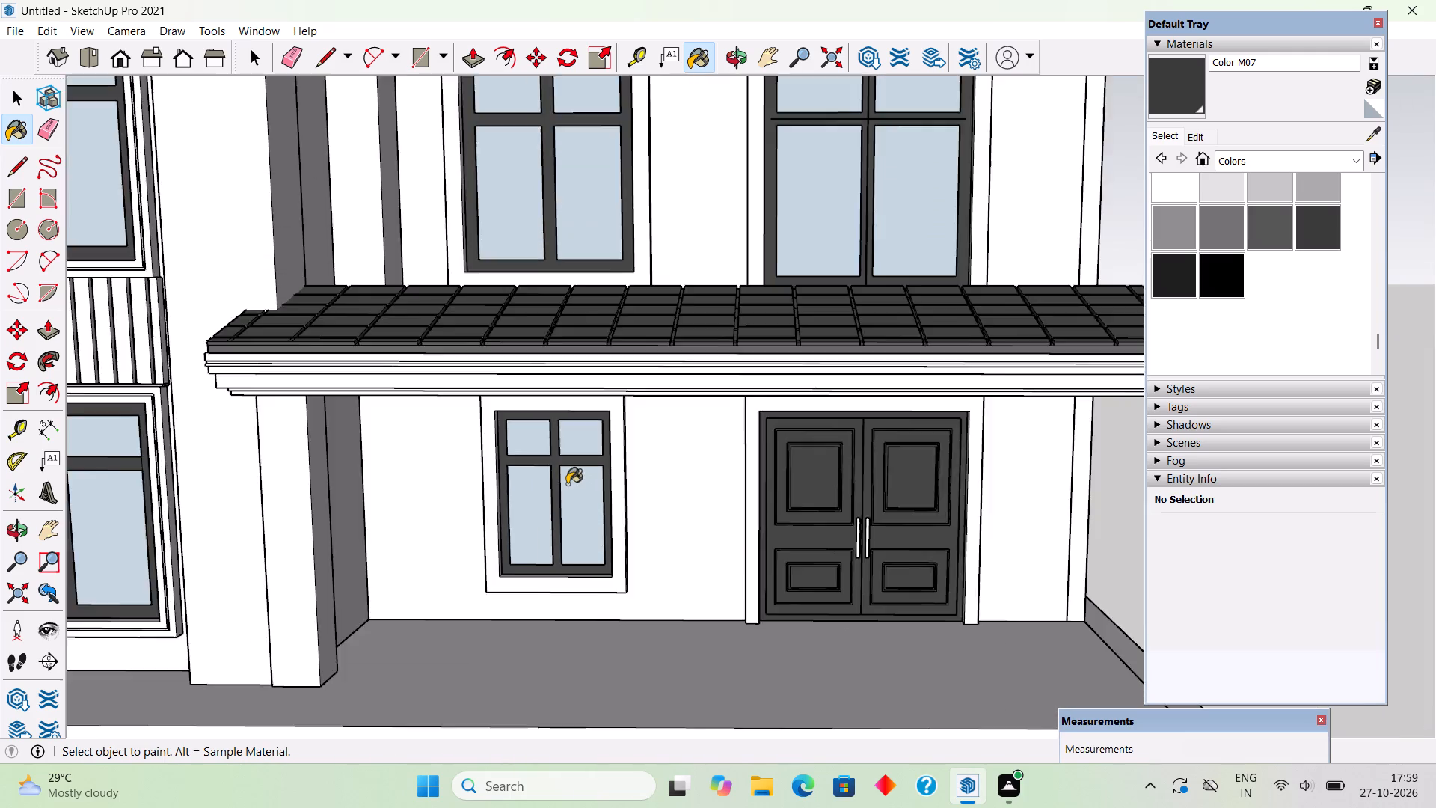
{"action": "scroll", "coordinate": [567, 484], "scroll_direction": "down", "scroll_amount": 7}
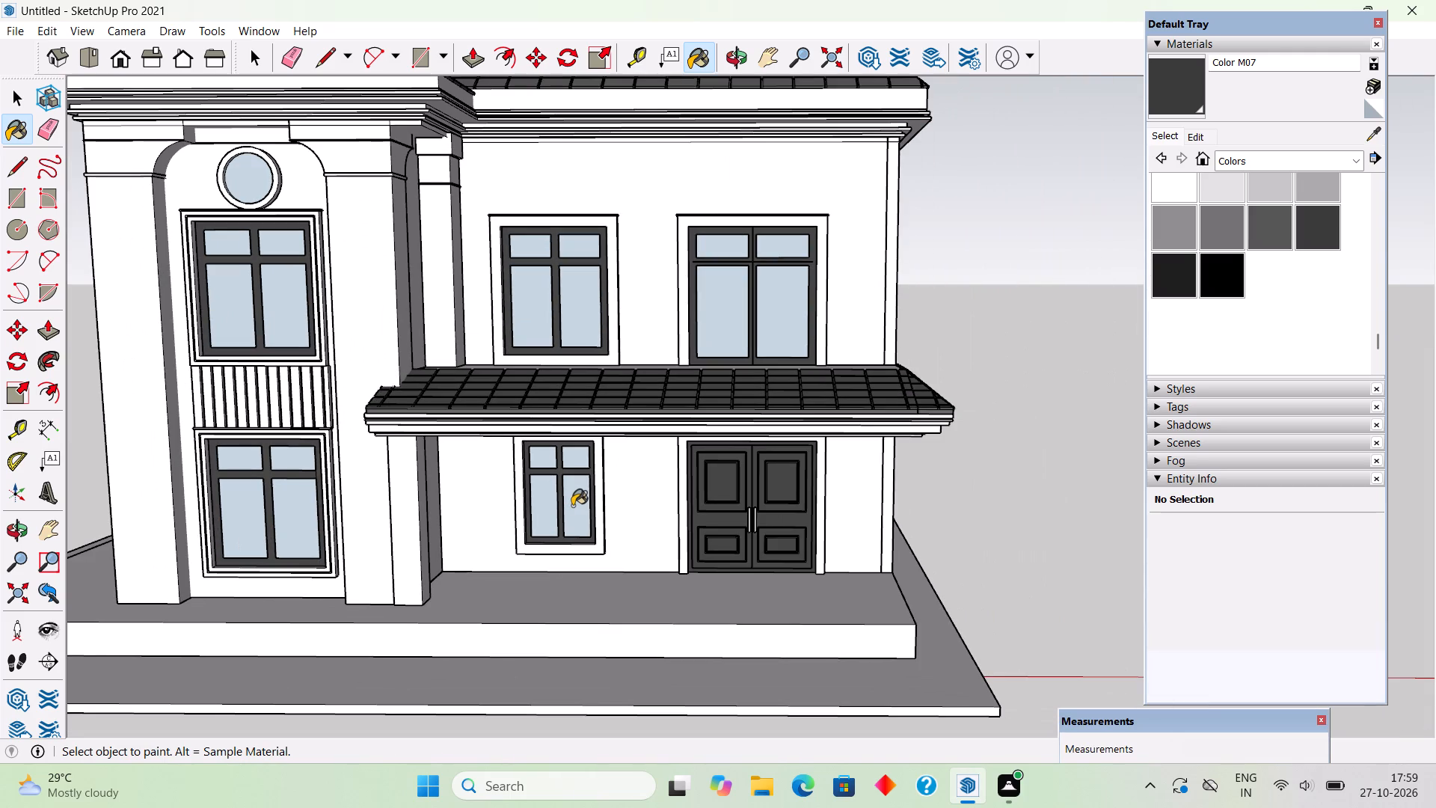
{"action": "middle_click_drag", "start_coordinate": [742, 444], "coordinate": [337, 447]}
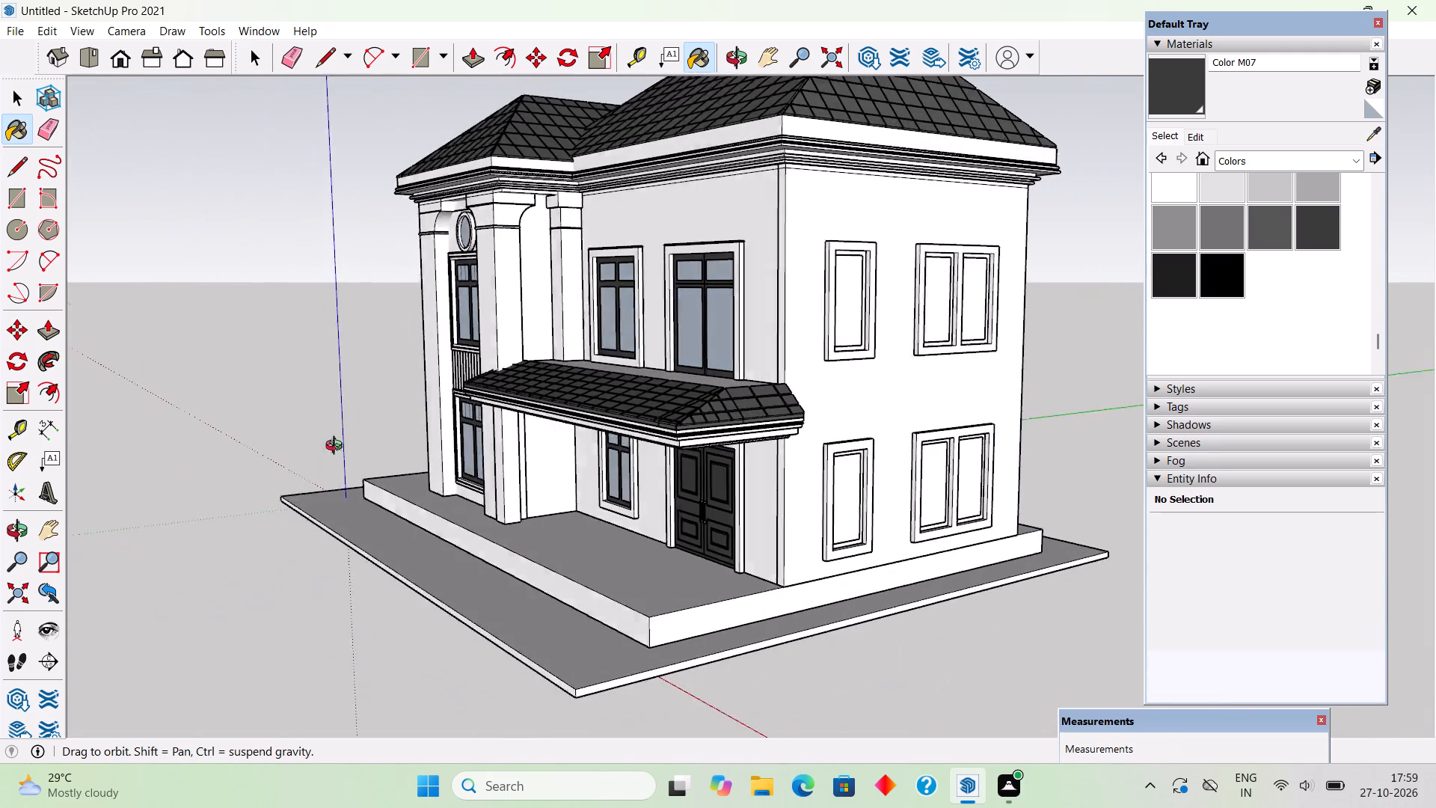
{"action": "middle_click_drag", "start_coordinate": [337, 447], "coordinate": [252, 420]}
{"action": "scroll", "coordinate": [737, 397], "scroll_direction": "up", "scroll_amount": 5}
{"action": "scroll", "coordinate": [868, 474], "scroll_direction": "up", "scroll_amount": 4}
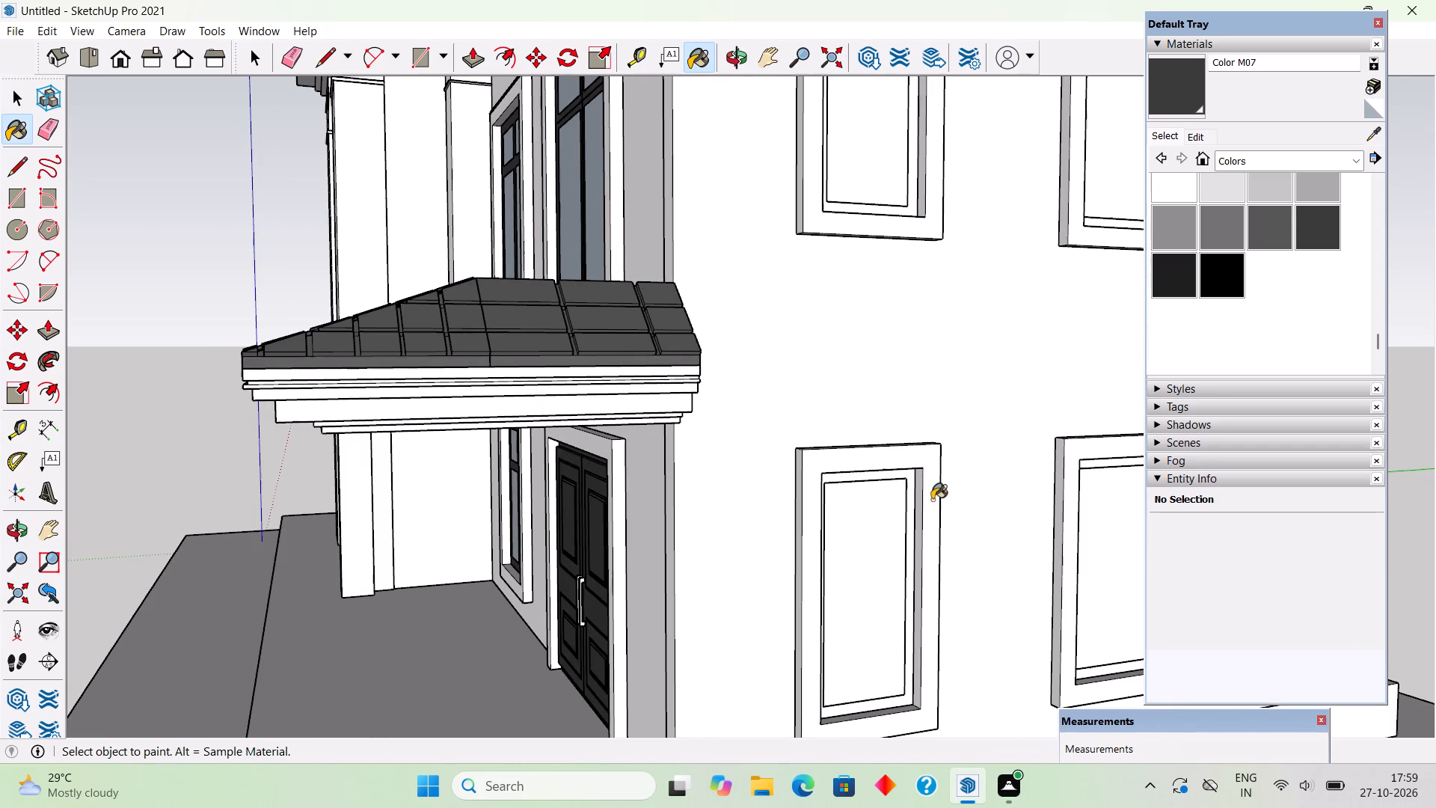
{"action": "left_click", "coordinate": [912, 482]}
{"action": "left_click", "coordinate": [909, 205]}
{"action": "scroll", "coordinate": [811, 367], "scroll_direction": "down", "scroll_amount": 5}
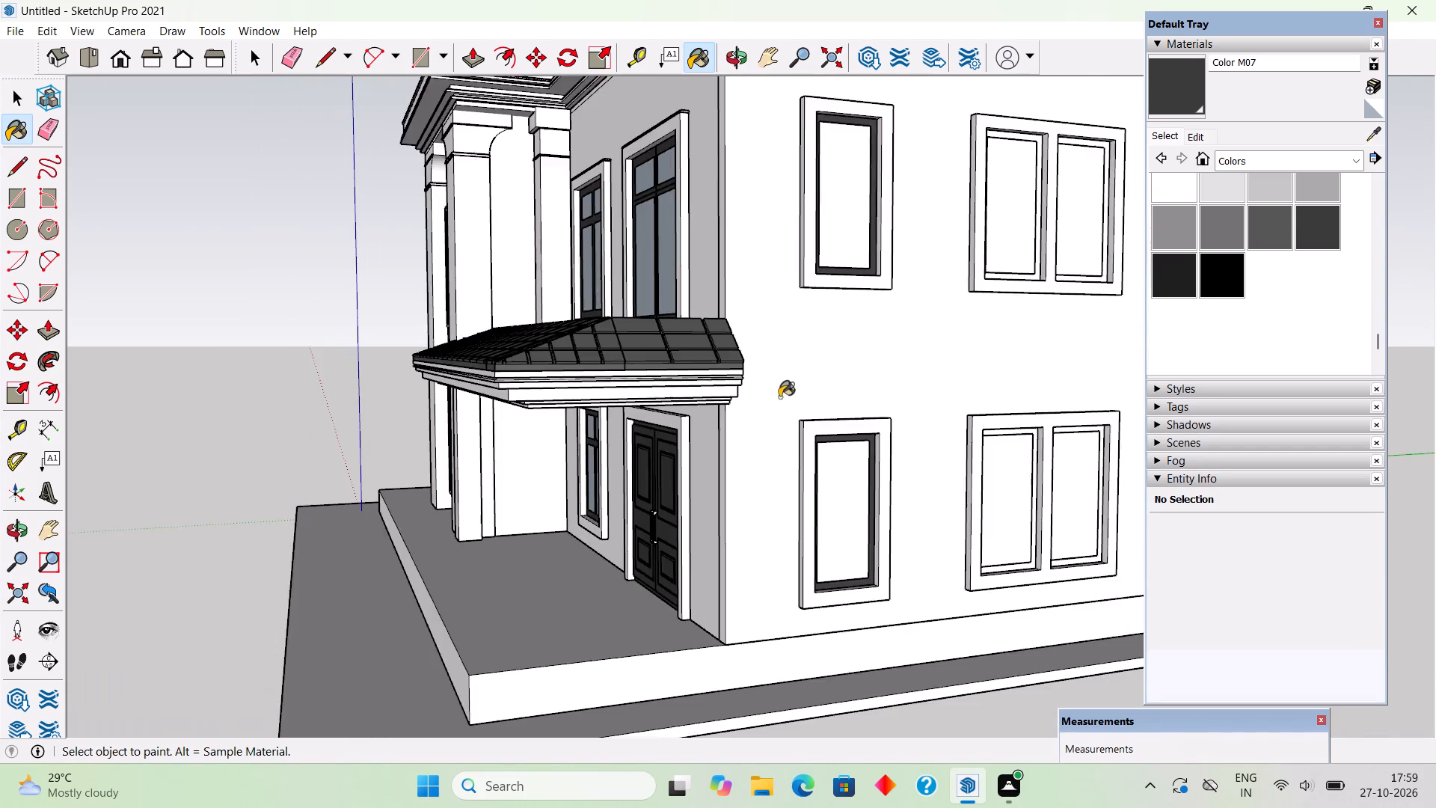
Paint both sash frames of the upper double window on the side wall with Color M07, leaving the panes unpainted.
{"action": "scroll", "coordinate": [779, 397], "scroll_direction": "down", "scroll_amount": 4}
{"action": "scroll", "coordinate": [970, 269], "scroll_direction": "up", "scroll_amount": 9}
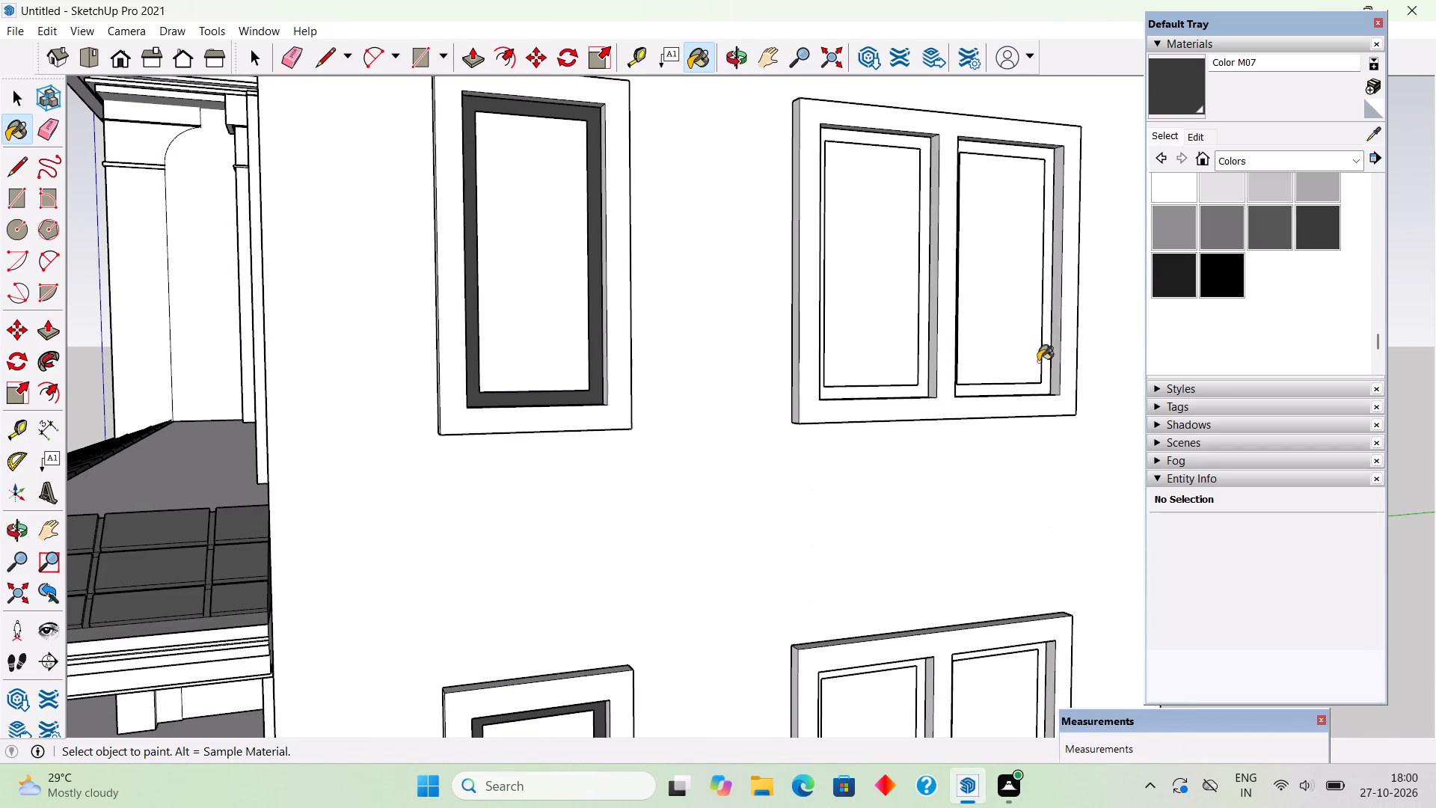
{"action": "left_click", "coordinate": [1041, 383]}
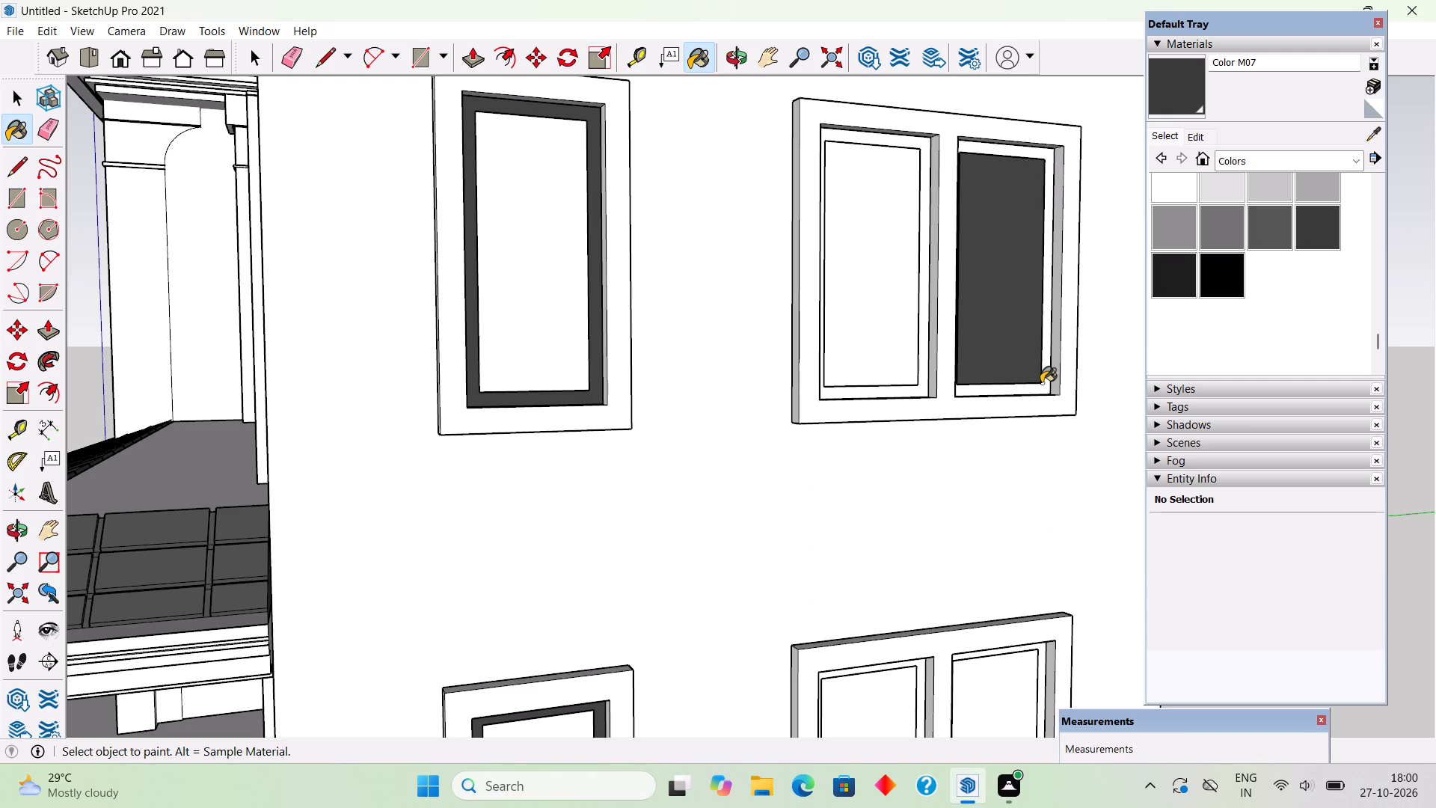
{"action": "key", "text": "ctrl+z"}
{"action": "left_click", "coordinate": [1042, 388]}
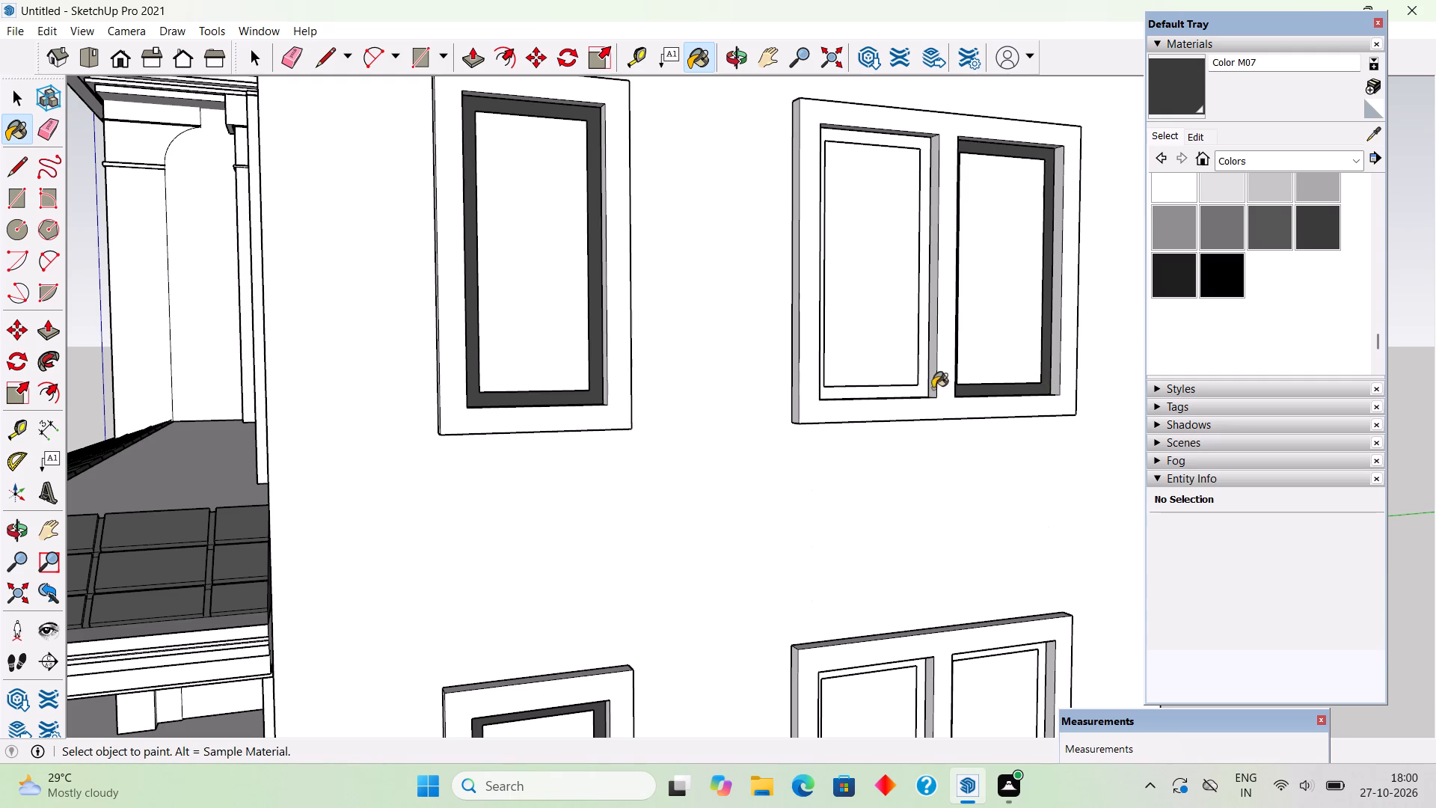
{"action": "left_click", "coordinate": [913, 388]}
Paint both sash frames of the lower double window on the side wall with Color M07.
{"action": "scroll", "coordinate": [808, 296], "scroll_direction": "down", "scroll_amount": 4}
{"action": "scroll", "coordinate": [883, 574], "scroll_direction": "up", "scroll_amount": 2}
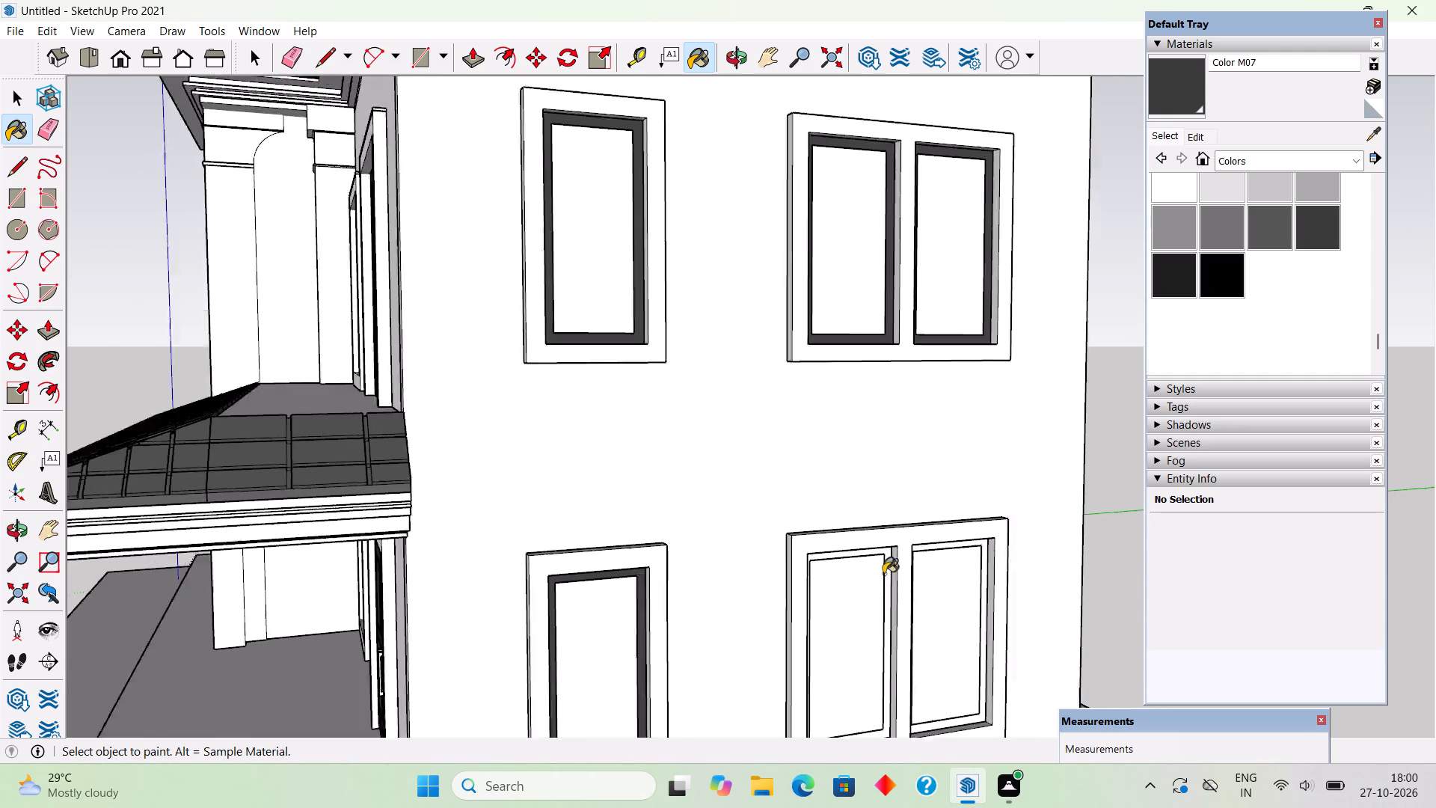
{"action": "scroll", "coordinate": [883, 574], "scroll_direction": "up", "scroll_amount": 2}
{"action": "left_click", "coordinate": [892, 554]}
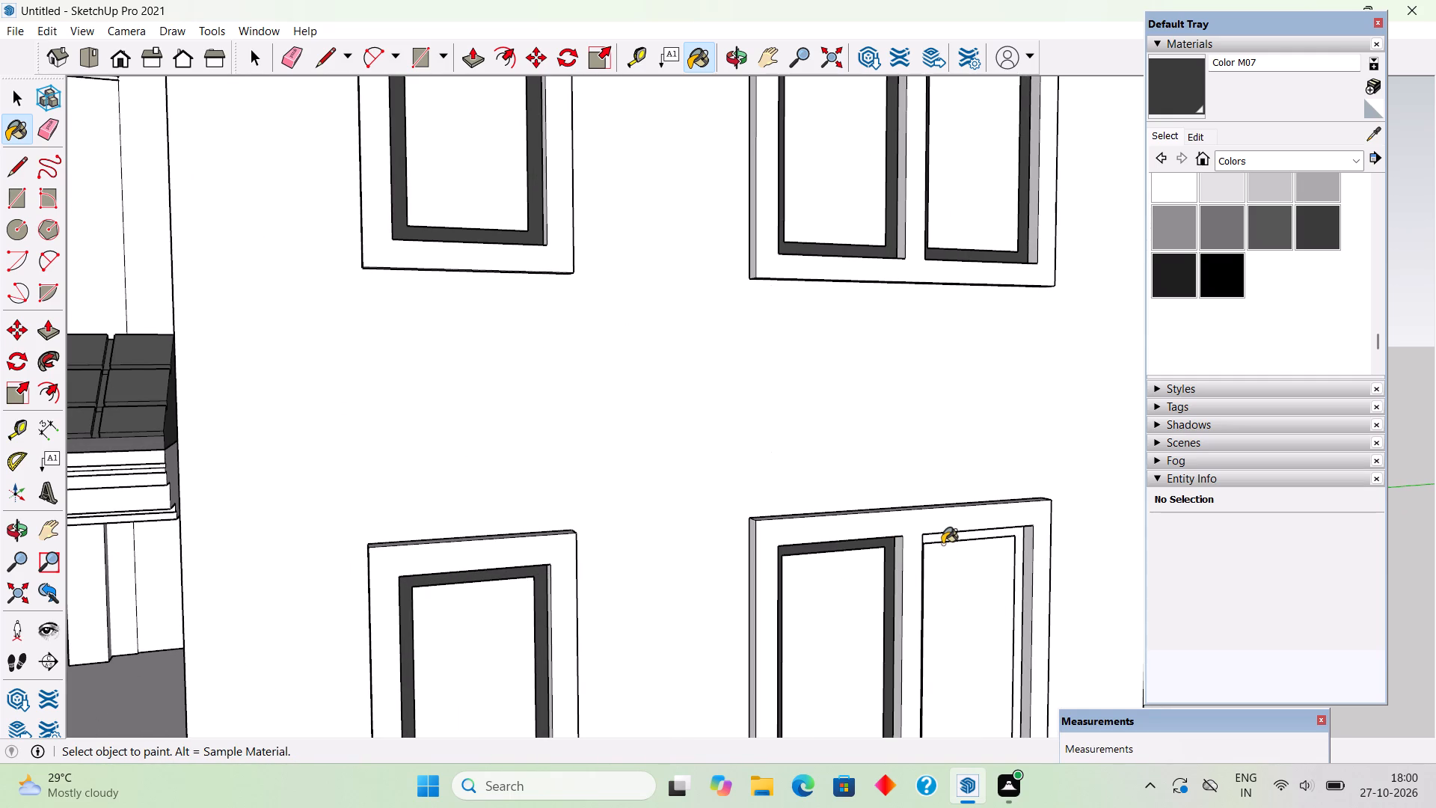
{"action": "scroll", "coordinate": [1032, 566], "scroll_direction": "up", "scroll_amount": 5}
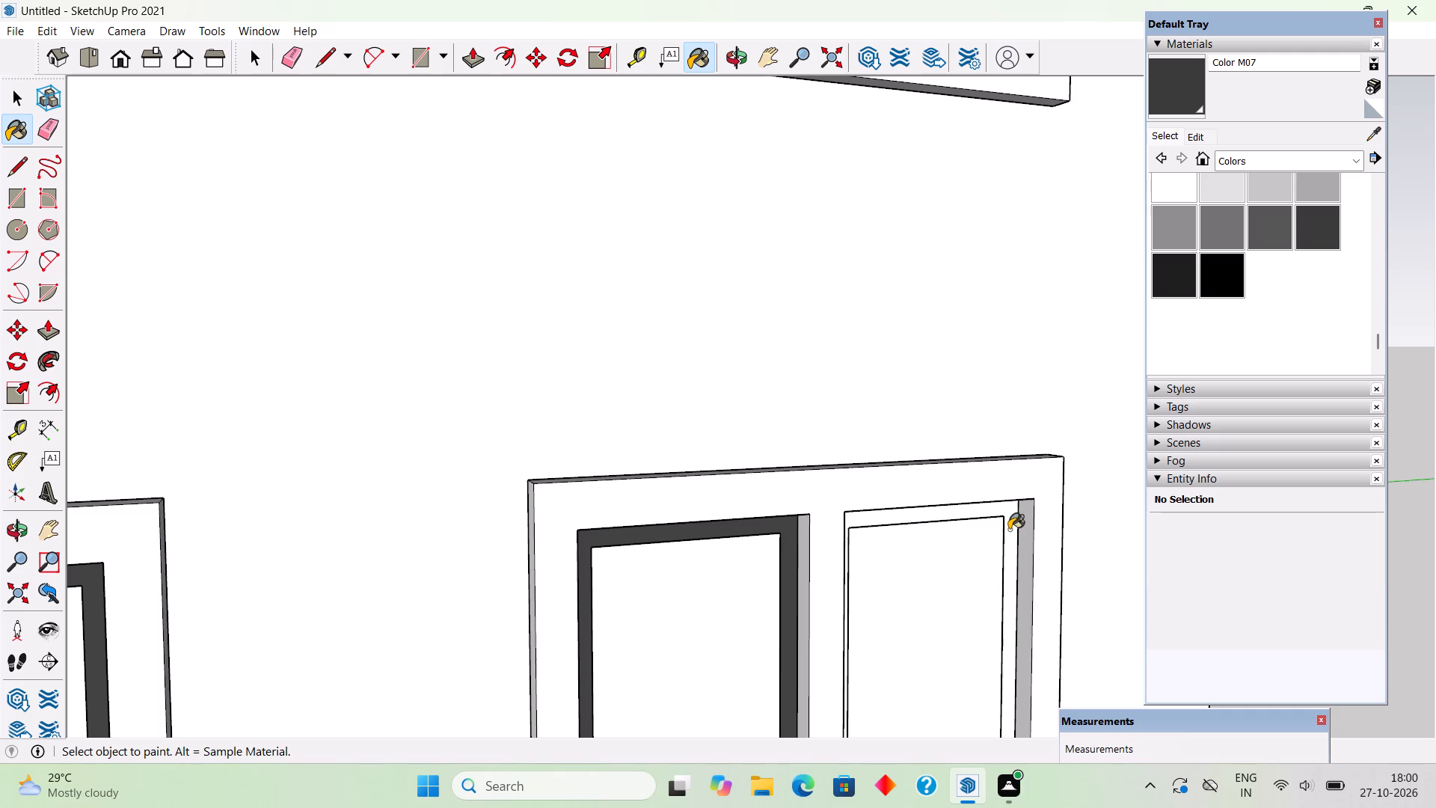
{"action": "left_click", "coordinate": [1009, 530]}
{"action": "scroll", "coordinate": [1009, 530], "scroll_direction": "down", "scroll_amount": 3}
{"action": "scroll", "coordinate": [1009, 530], "scroll_direction": "up", "scroll_amount": 1}
{"action": "scroll", "coordinate": [1009, 530], "scroll_direction": "down", "scroll_amount": 2}
{"action": "key", "text": "space"}
Hide the ground-floor rear wall group to expose the interior.
{"action": "scroll", "coordinate": [839, 414], "scroll_direction": "down", "scroll_amount": 5}
{"action": "scroll", "coordinate": [768, 413], "scroll_direction": "down", "scroll_amount": 8}
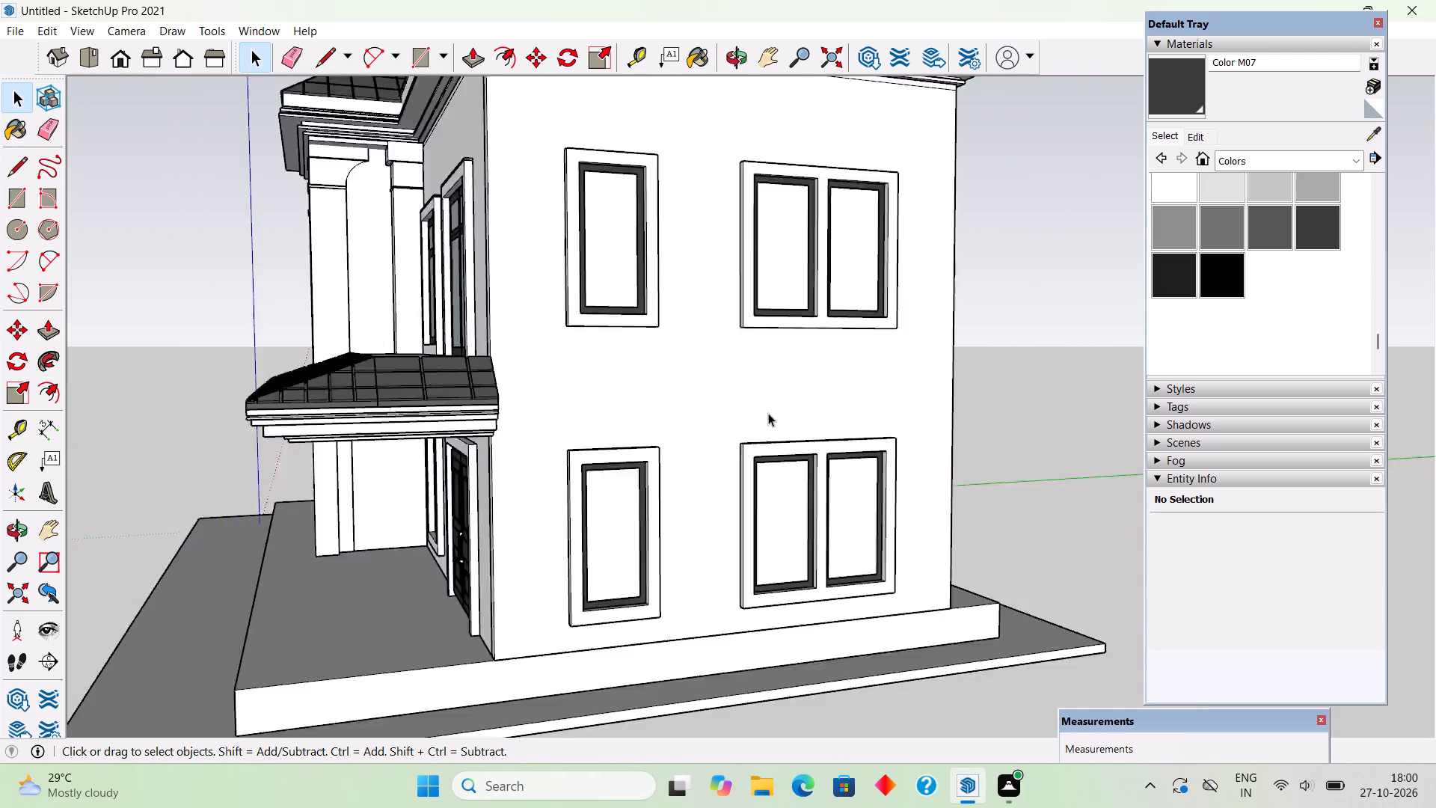
{"action": "scroll", "coordinate": [768, 413], "scroll_direction": "down", "scroll_amount": 7}
{"action": "middle_click_drag", "start_coordinate": [848, 403], "coordinate": [132, 427]}
{"action": "left_click", "coordinate": [782, 478]}
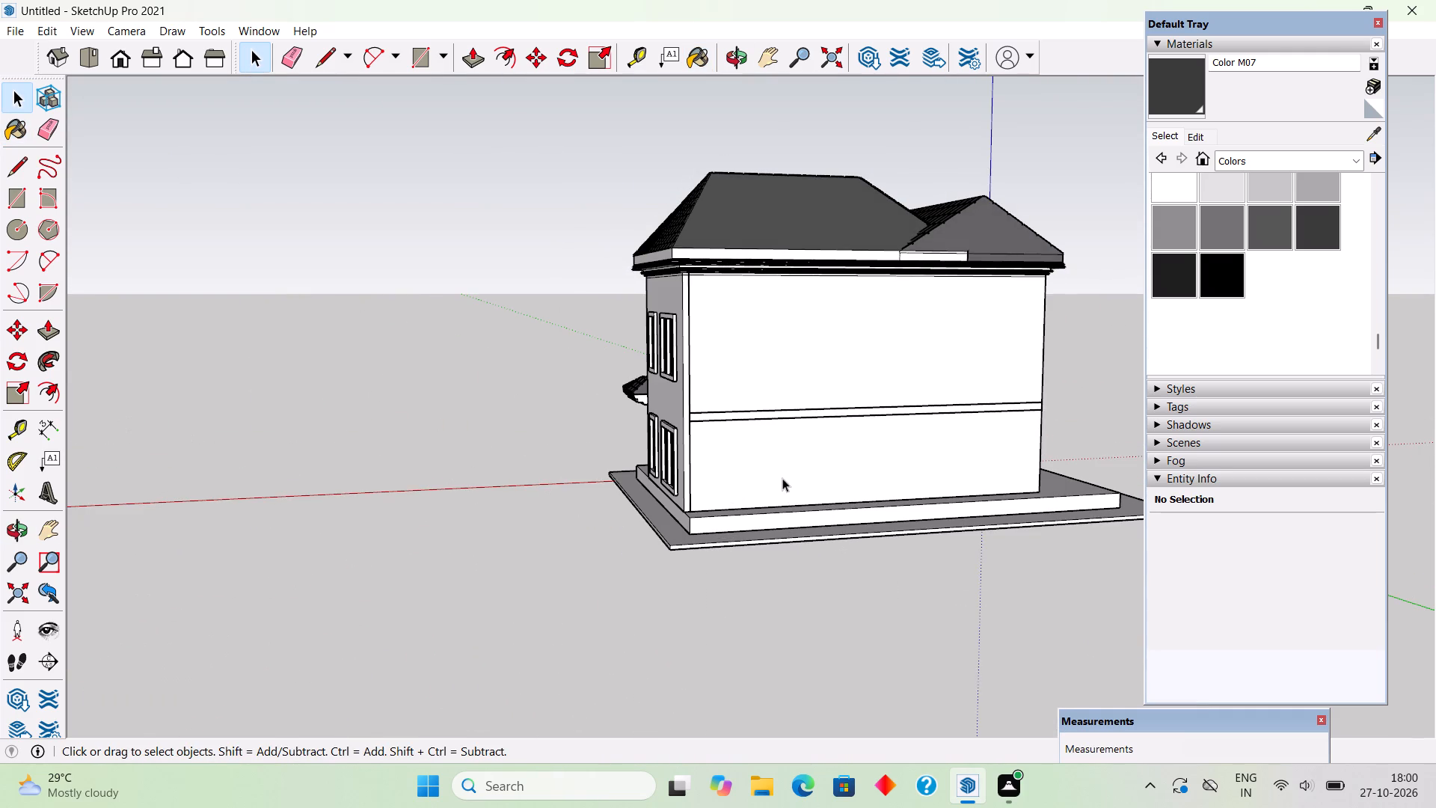
{"action": "right_click", "coordinate": [782, 478]}
{"action": "left_click", "coordinate": [838, 204]}
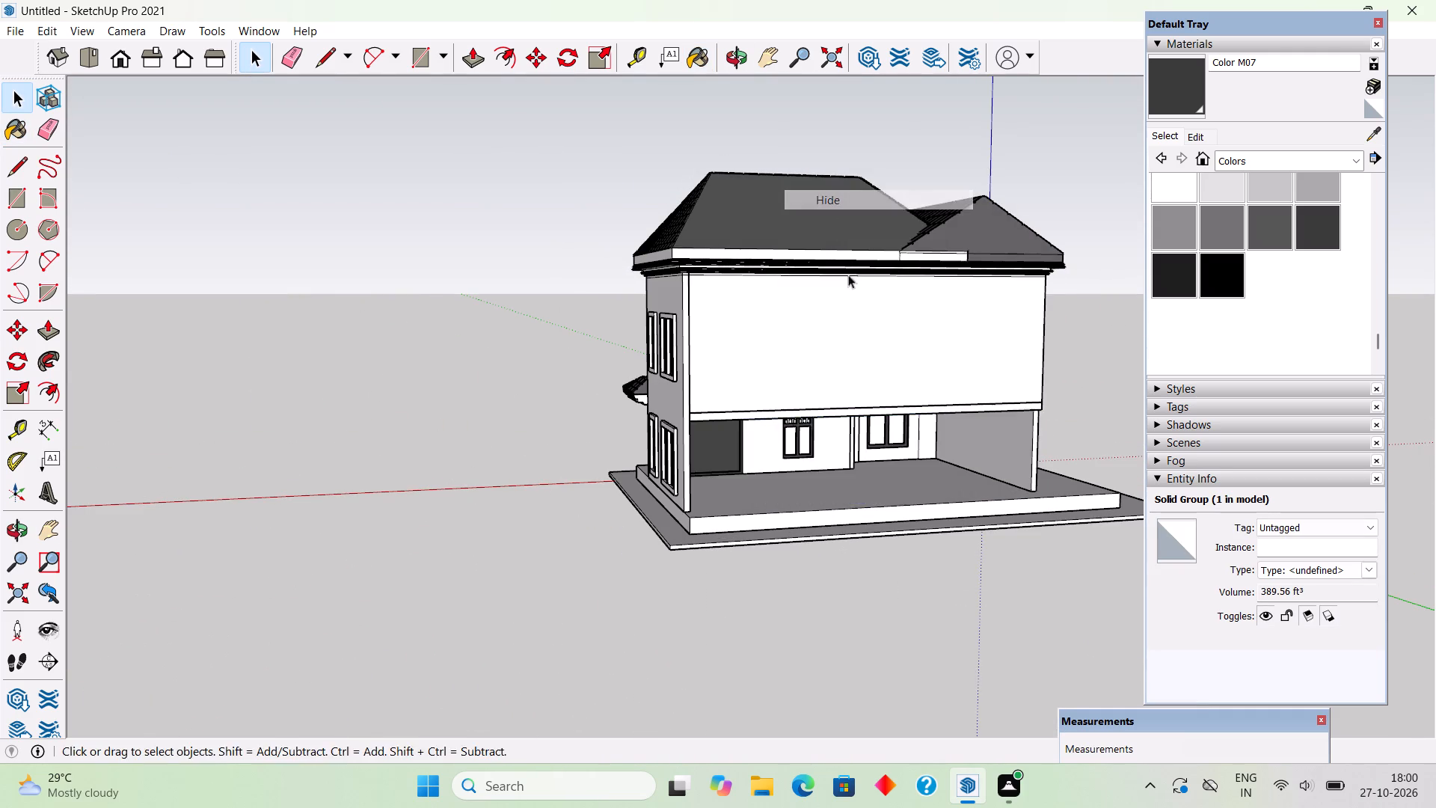
Paint all the horizontal bars of the ground-floor double window on the side wall with Color M08 from inside.
{"action": "middle_click_drag", "start_coordinate": [861, 387], "coordinate": [512, 352]}
{"action": "scroll", "coordinate": [672, 477], "scroll_direction": "up", "scroll_amount": 13}
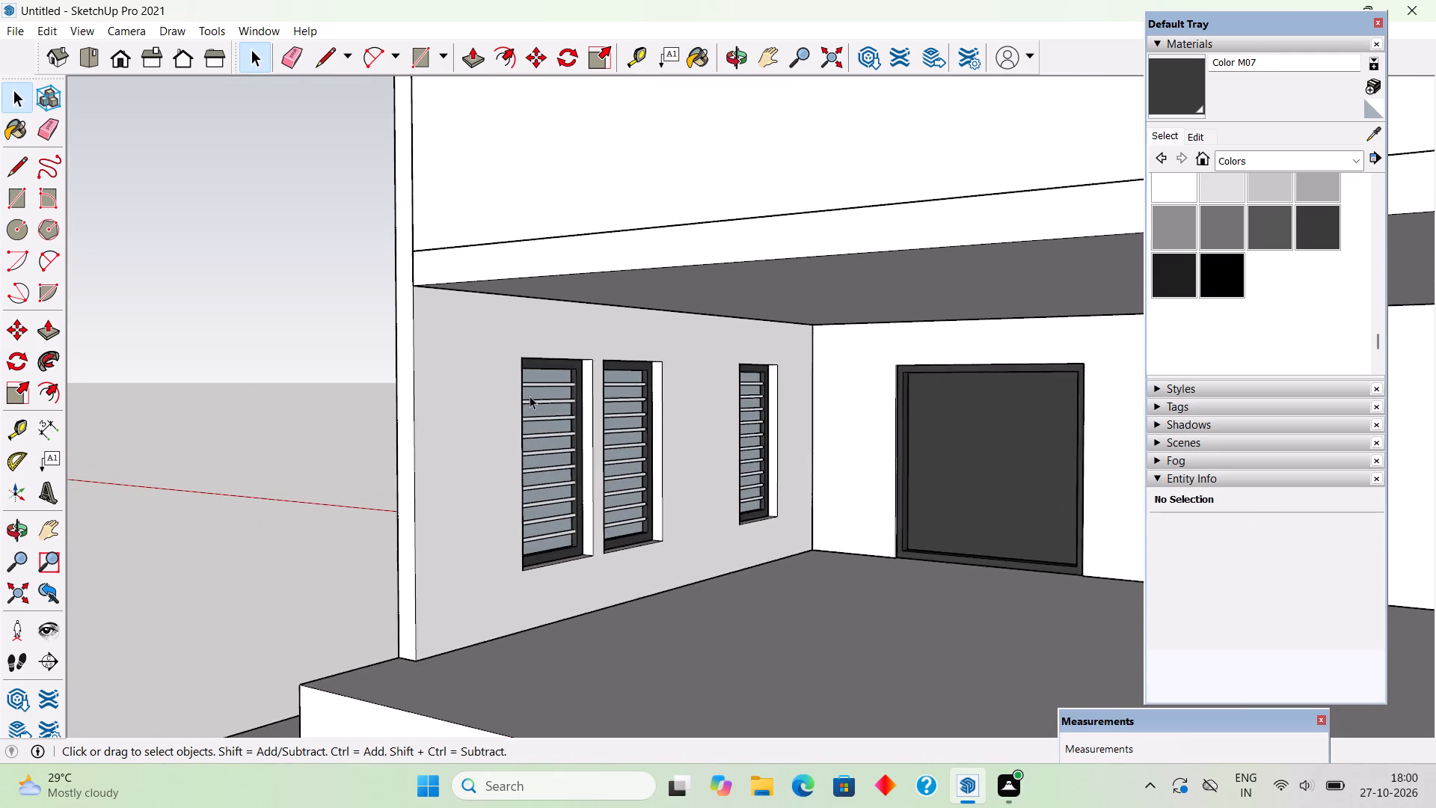
{"action": "scroll", "coordinate": [530, 396], "scroll_direction": "up", "scroll_amount": 3}
{"action": "left_click", "coordinate": [1173, 272]}
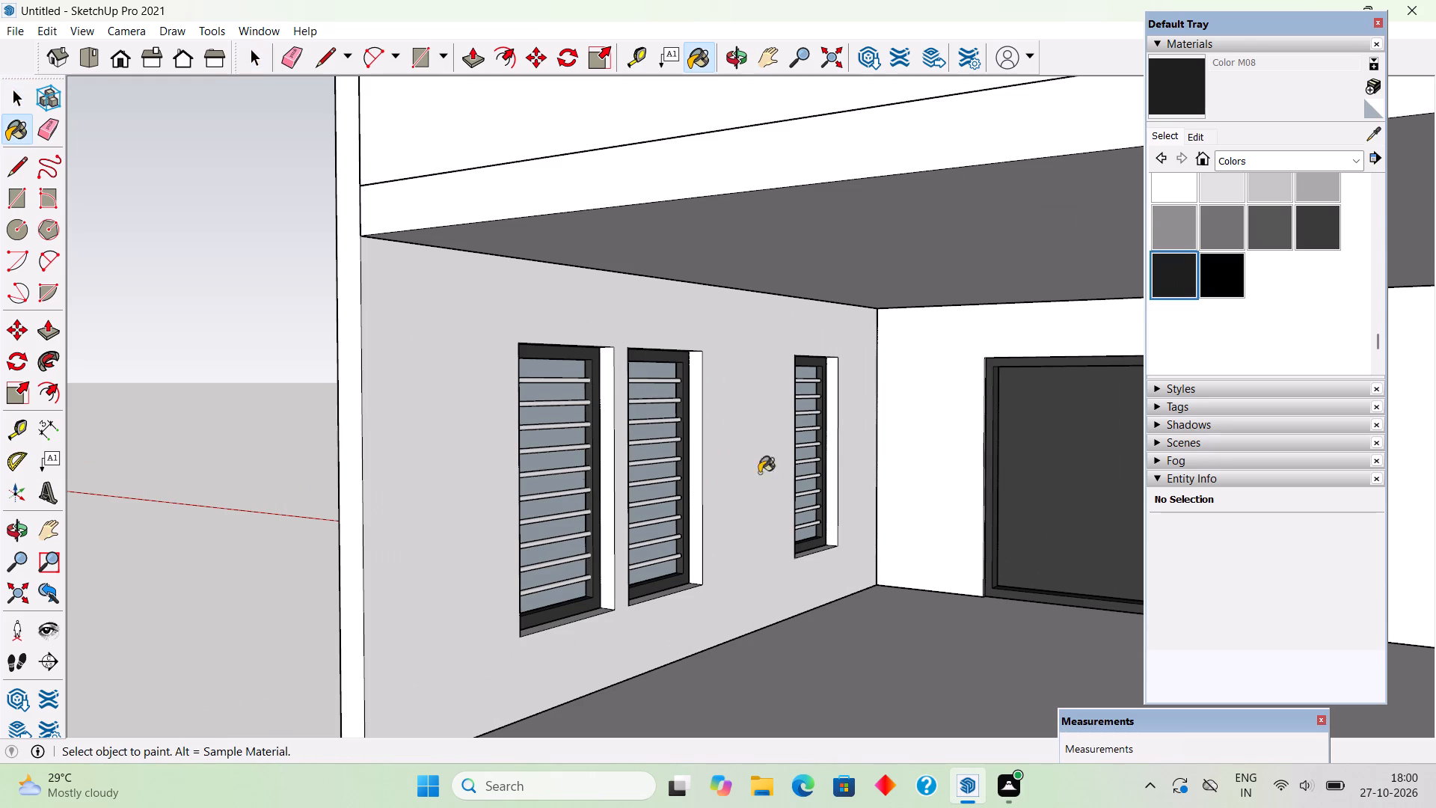
{"action": "scroll", "coordinate": [553, 477], "scroll_direction": "up", "scroll_amount": 7}
{"action": "left_click", "coordinate": [566, 278]}
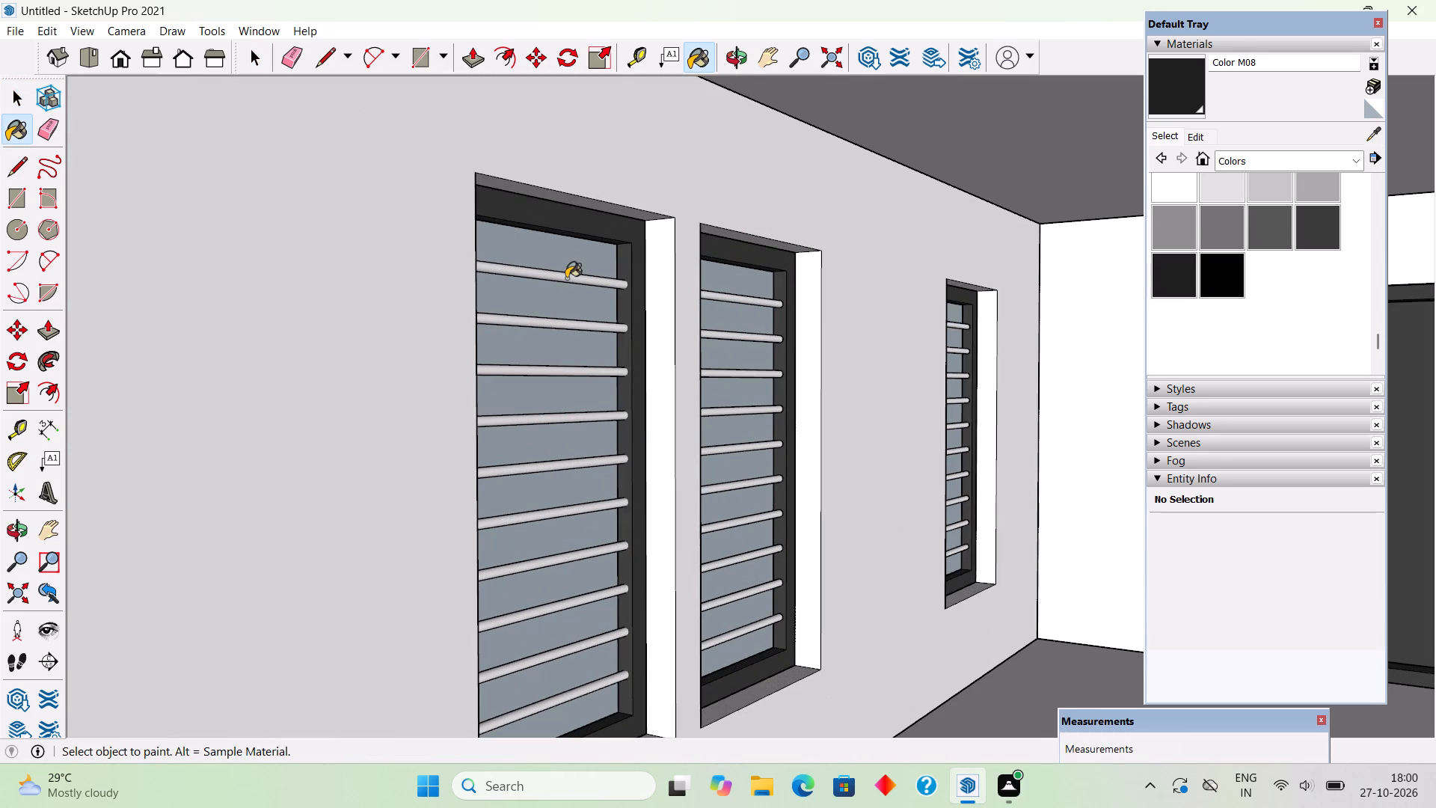
{"action": "left_click", "coordinate": [582, 325]}
{"action": "left_click", "coordinate": [595, 371]}
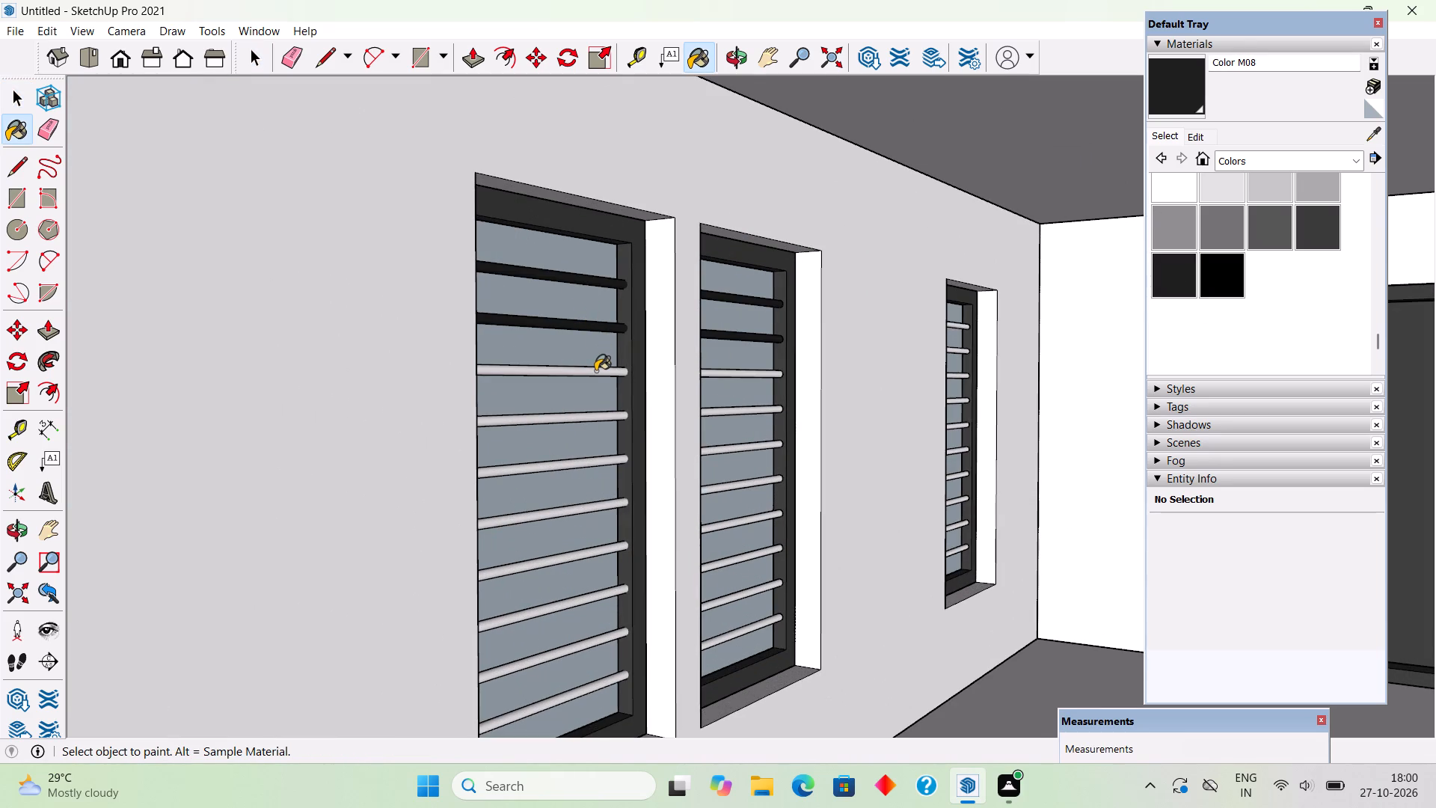
{"action": "left_click", "coordinate": [601, 417]}
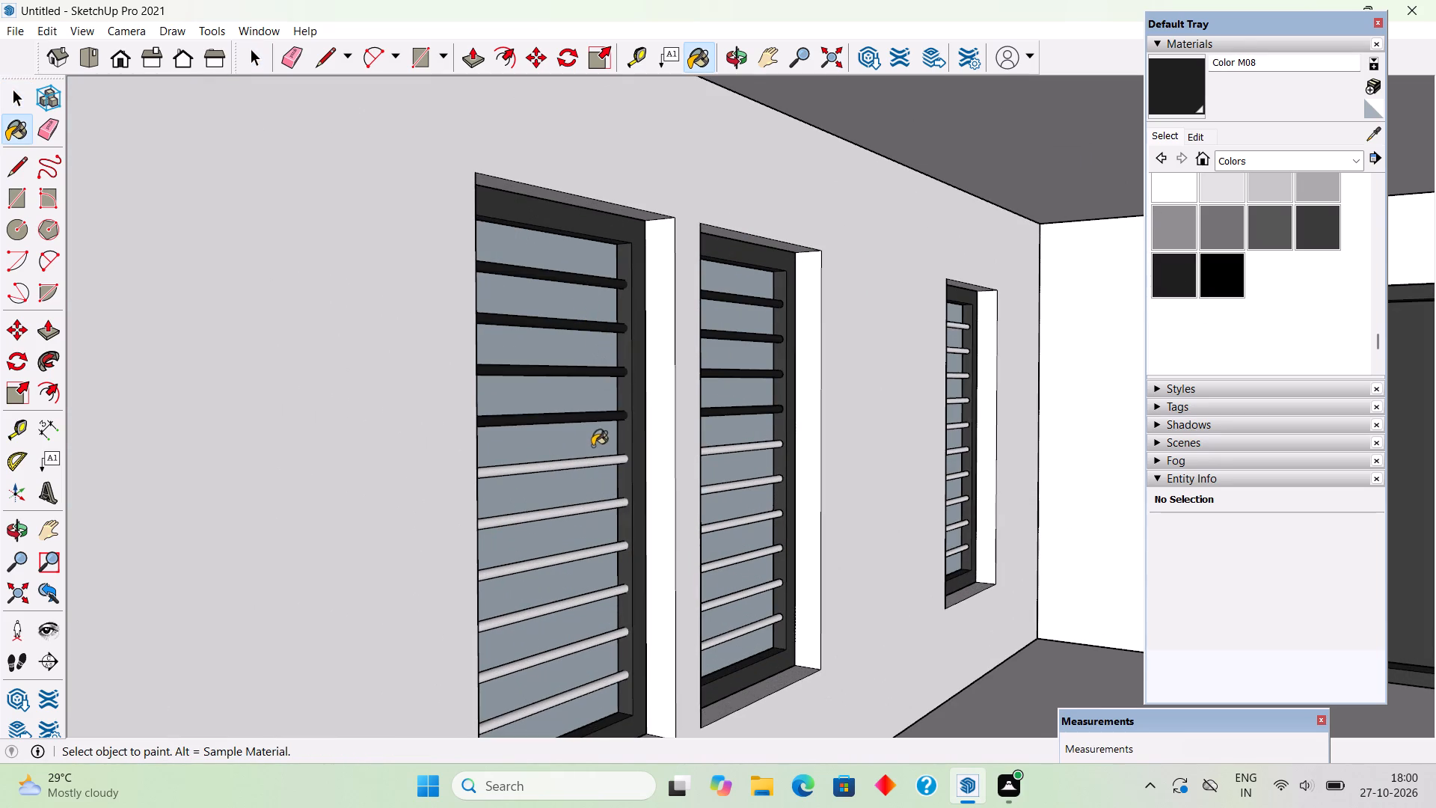
{"action": "left_click", "coordinate": [594, 462]}
{"action": "left_click", "coordinate": [602, 505]}
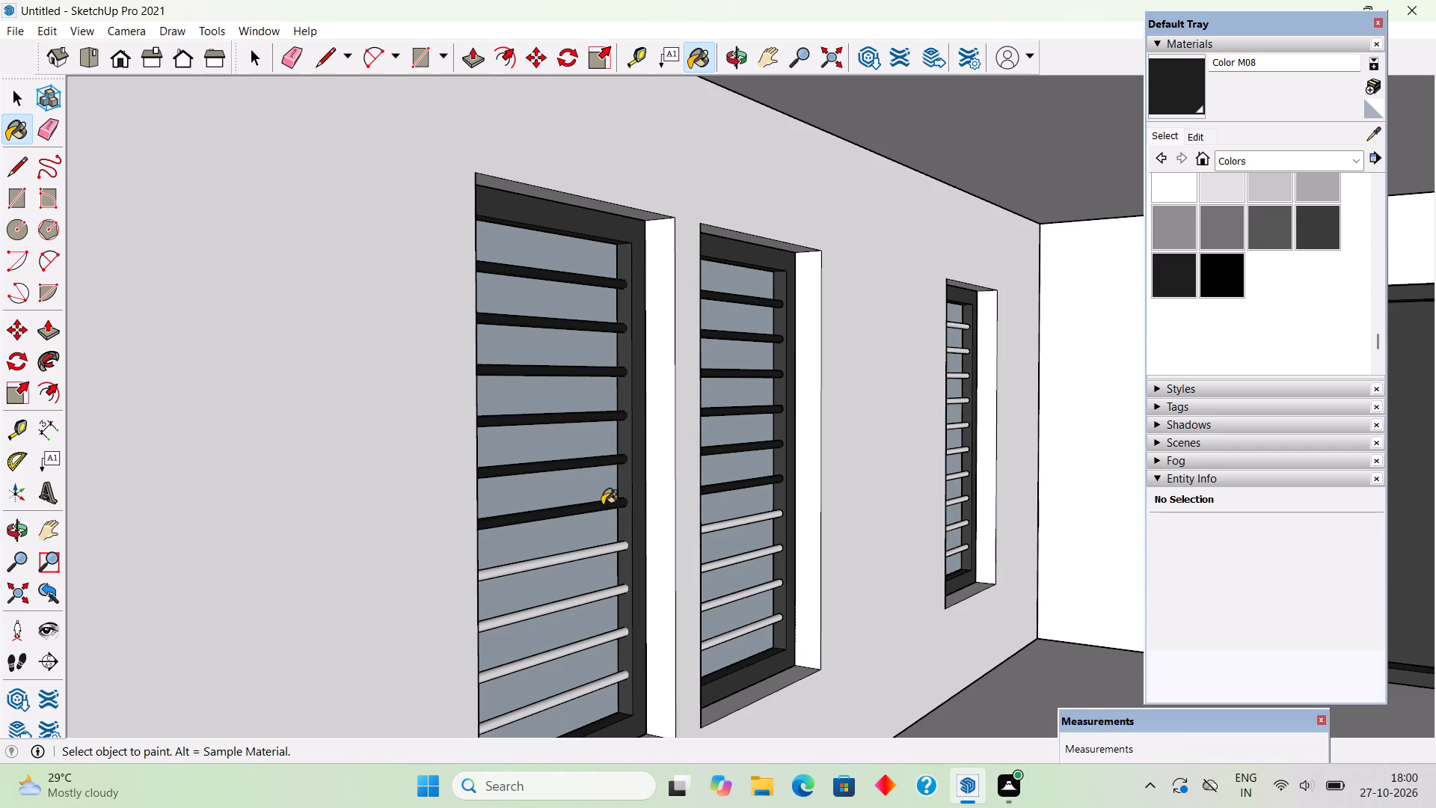
{"action": "left_click", "coordinate": [600, 548]}
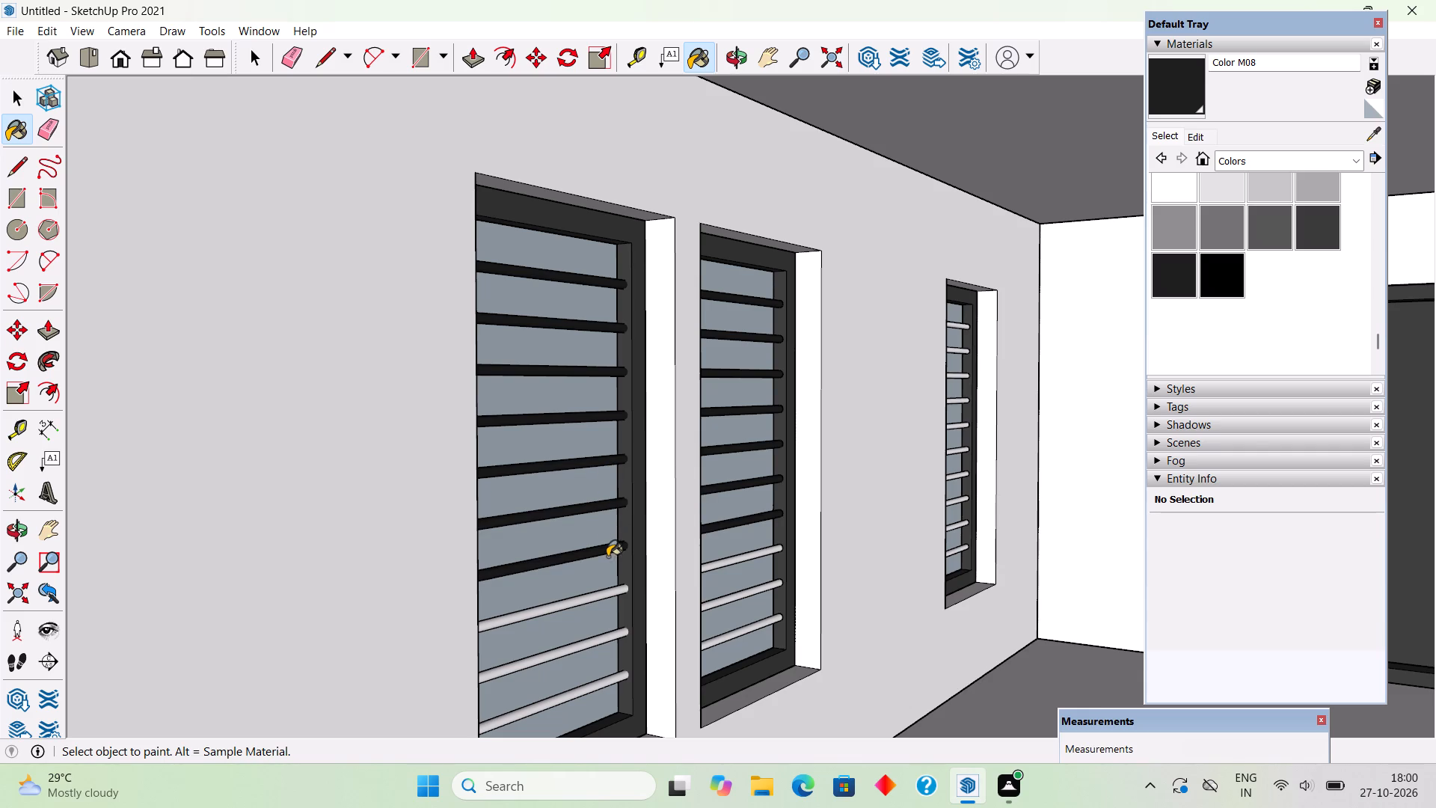
{"action": "left_click", "coordinate": [607, 590]}
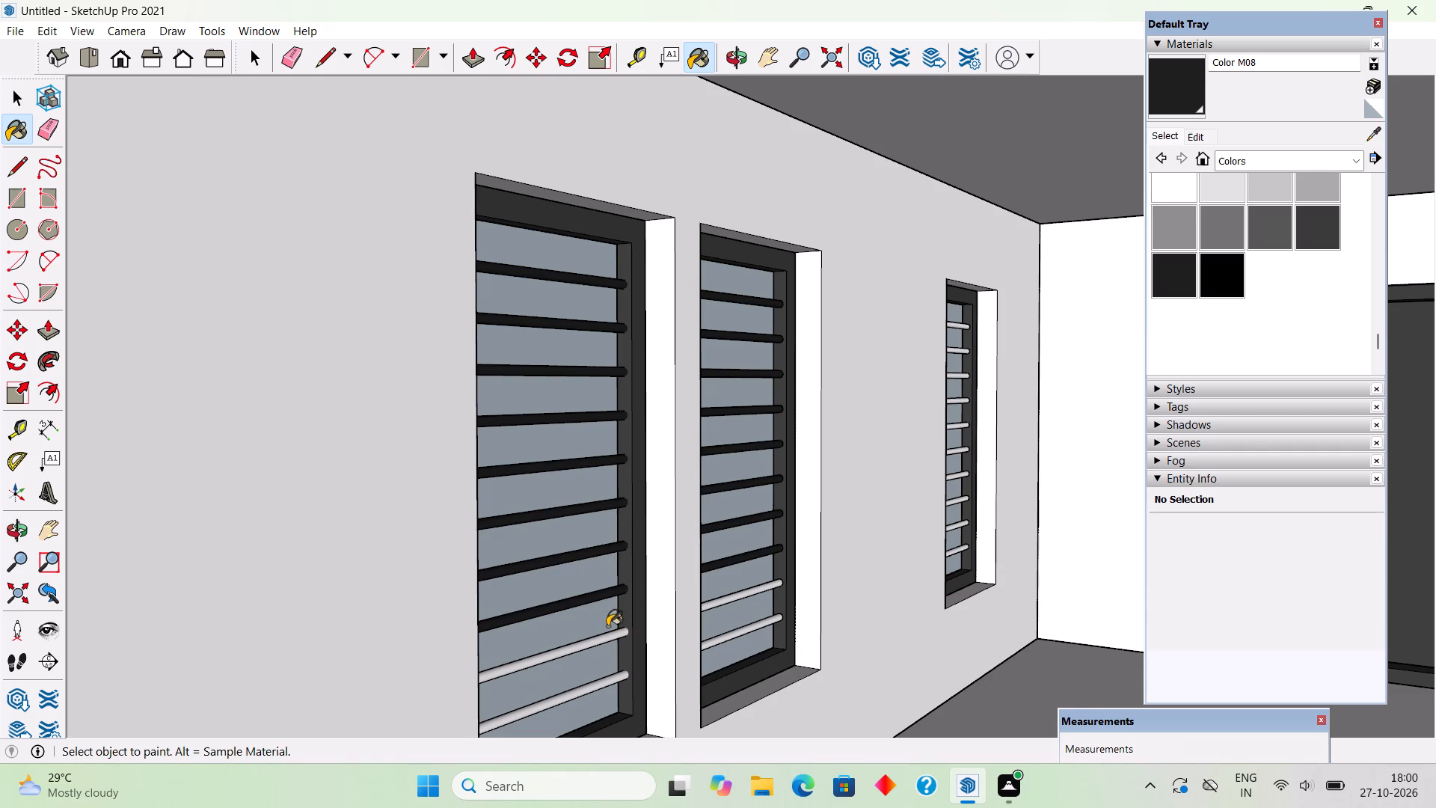
{"action": "left_click", "coordinate": [610, 637]}
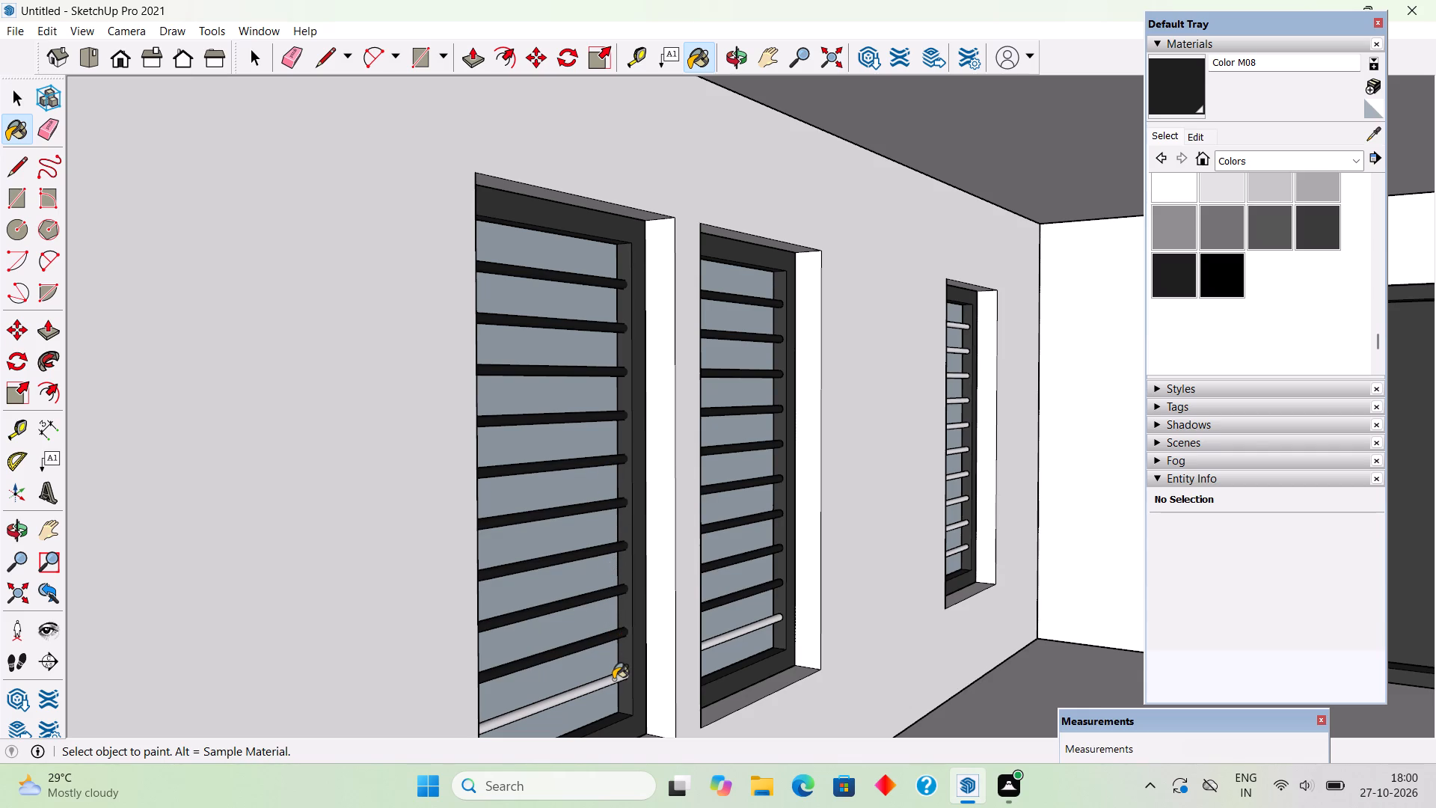
{"action": "left_click", "coordinate": [613, 679]}
Paint all the horizontal bars of the ground-floor single window on the side wall with Color M08.
{"action": "middle_click_drag", "start_coordinate": [885, 649], "coordinate": [654, 675]}
{"action": "scroll", "coordinate": [1025, 371], "scroll_direction": "up", "scroll_amount": 2}
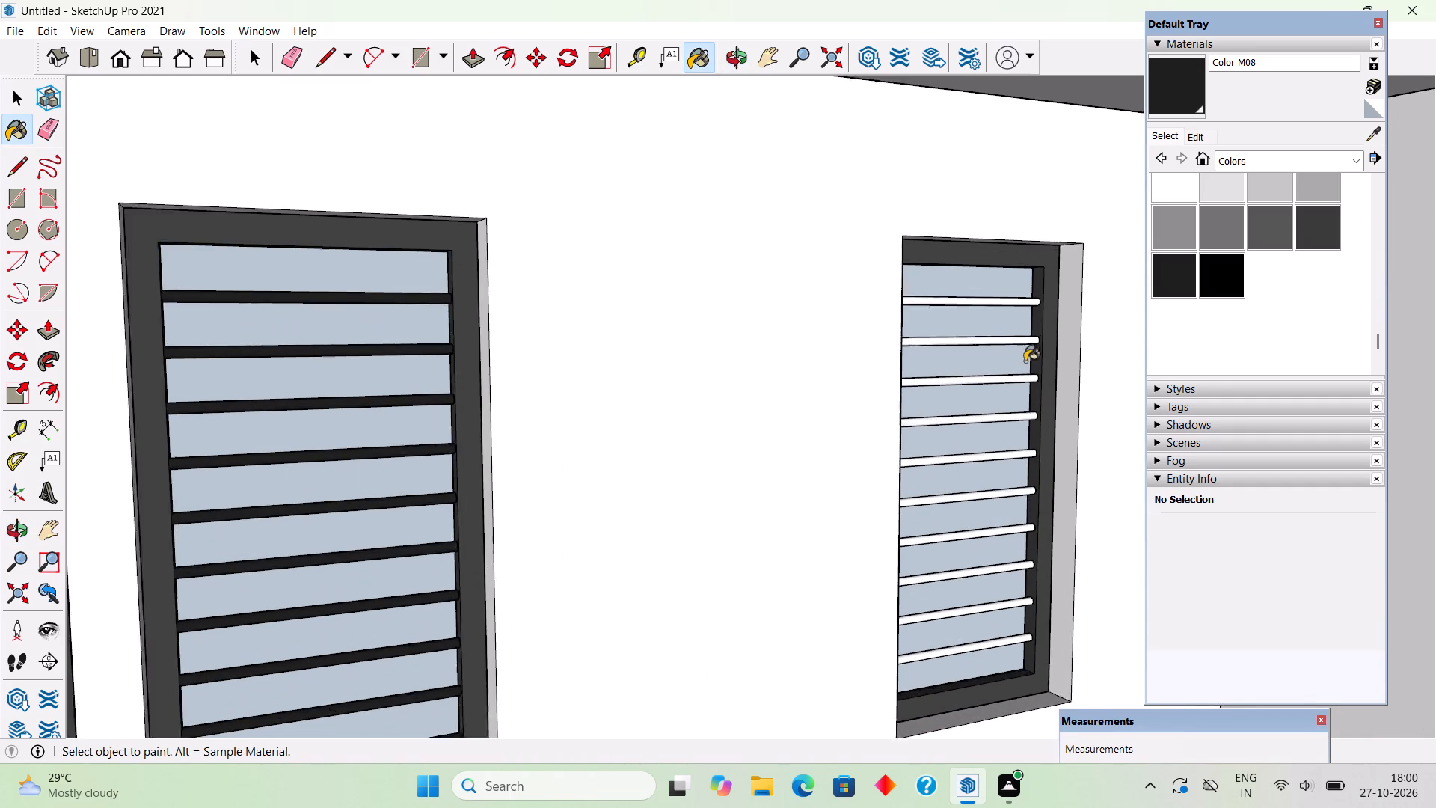
{"action": "scroll", "coordinate": [1025, 361], "scroll_direction": "up", "scroll_amount": 2}
{"action": "left_click", "coordinate": [1016, 297]}
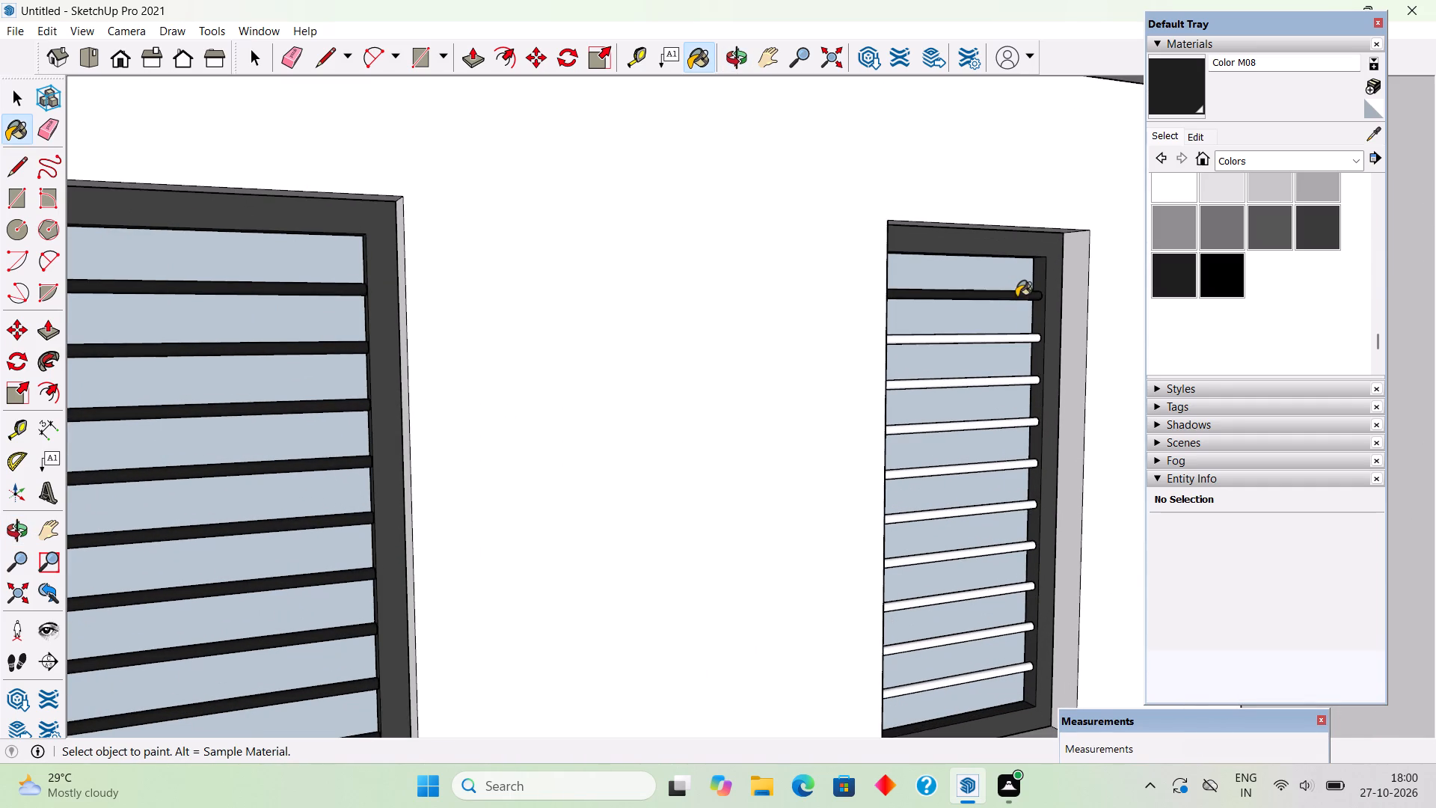
{"action": "left_click", "coordinate": [1013, 340]}
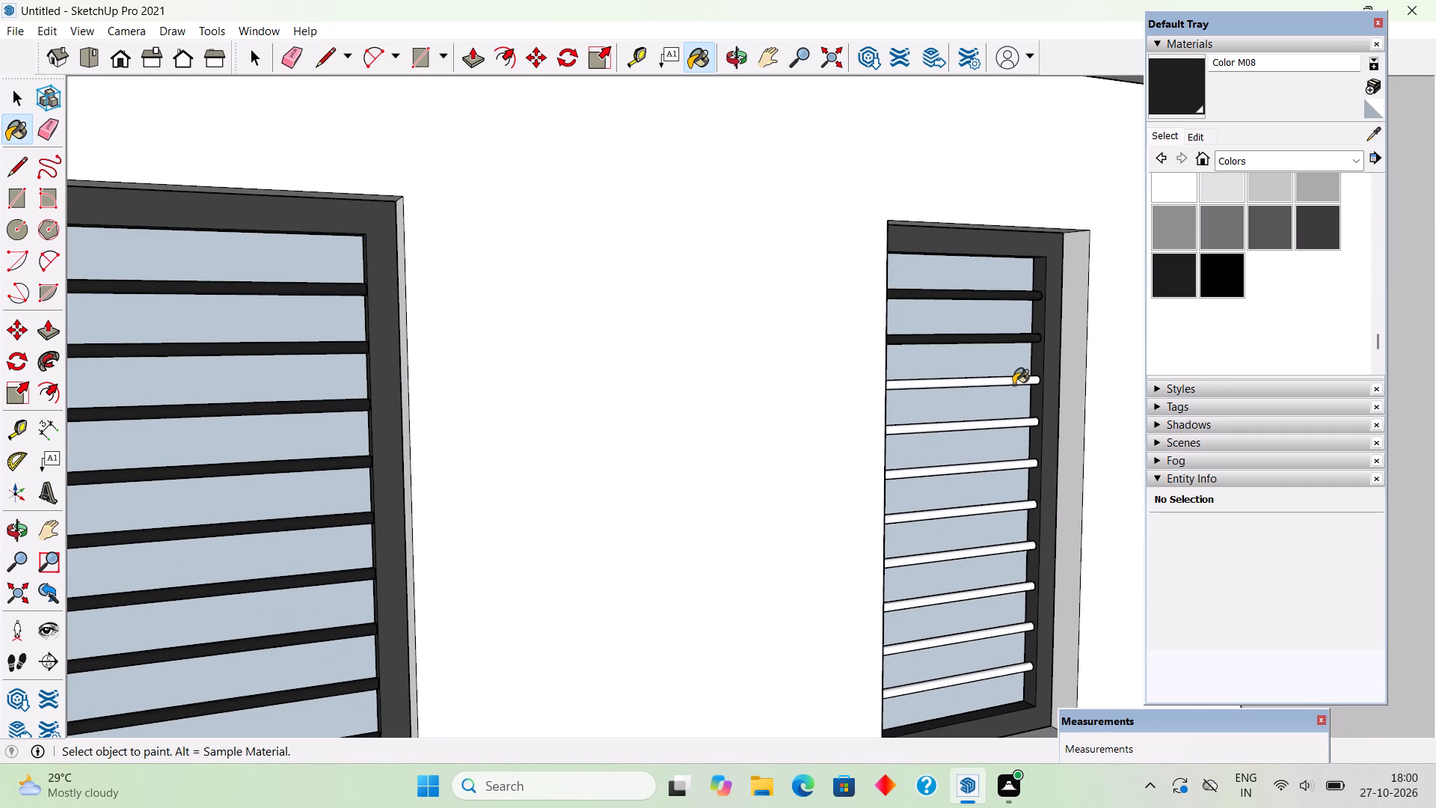
{"action": "left_click", "coordinate": [1013, 385]}
{"action": "left_click", "coordinate": [1009, 424]}
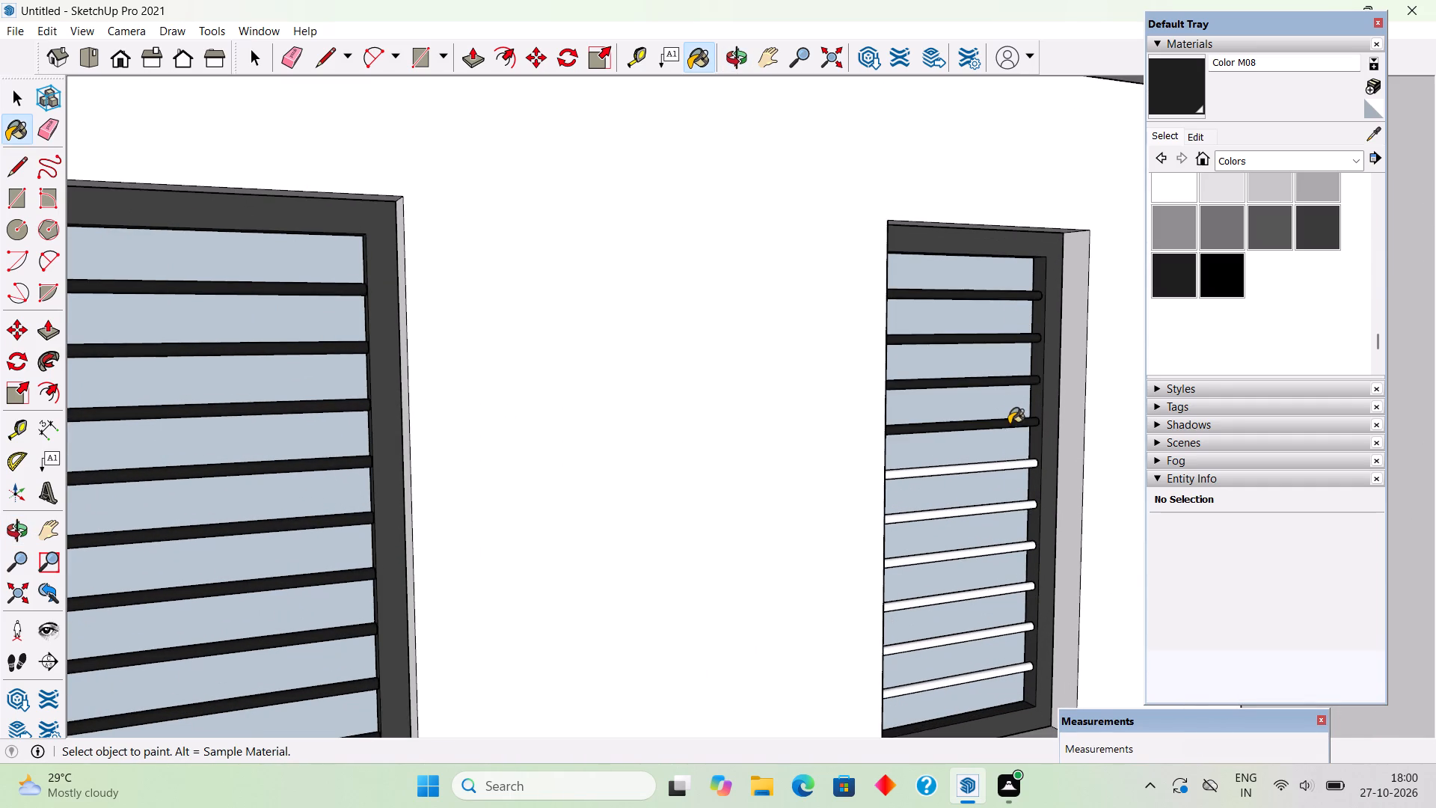
{"action": "left_click", "coordinate": [1010, 465]}
{"action": "left_click", "coordinate": [1001, 505]}
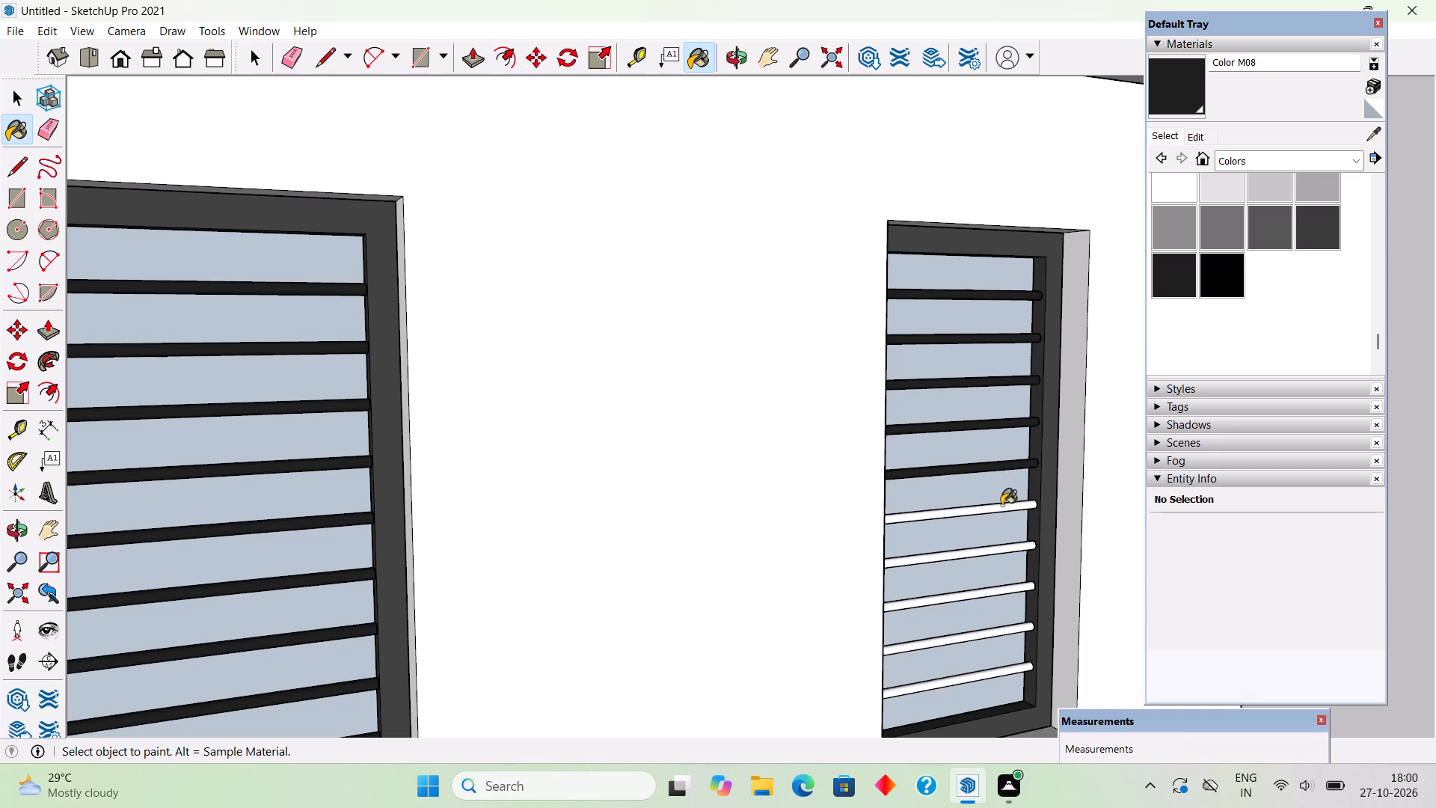
{"action": "left_click", "coordinate": [1001, 546]}
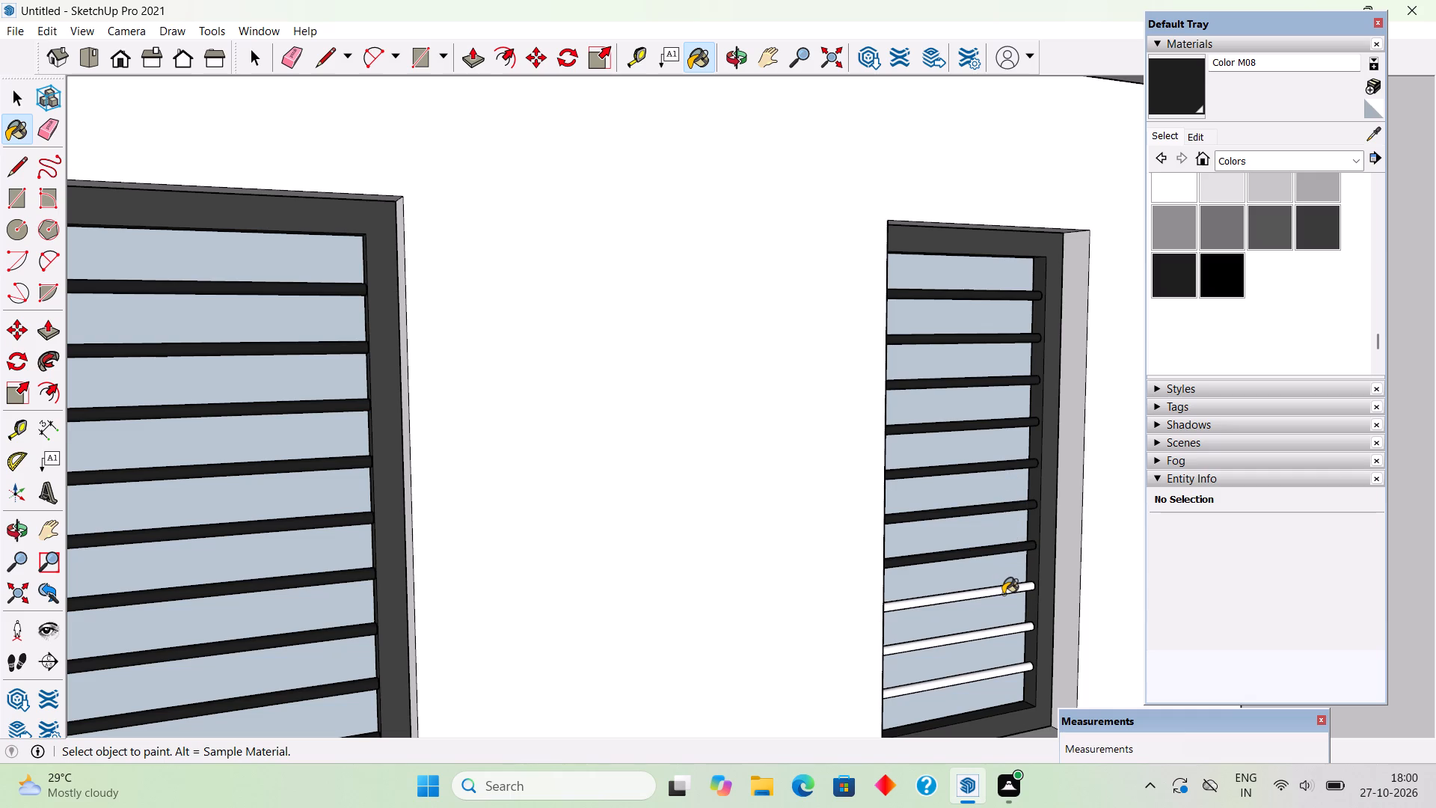
{"action": "left_click", "coordinate": [1003, 592]}
{"action": "left_click", "coordinate": [1003, 625]}
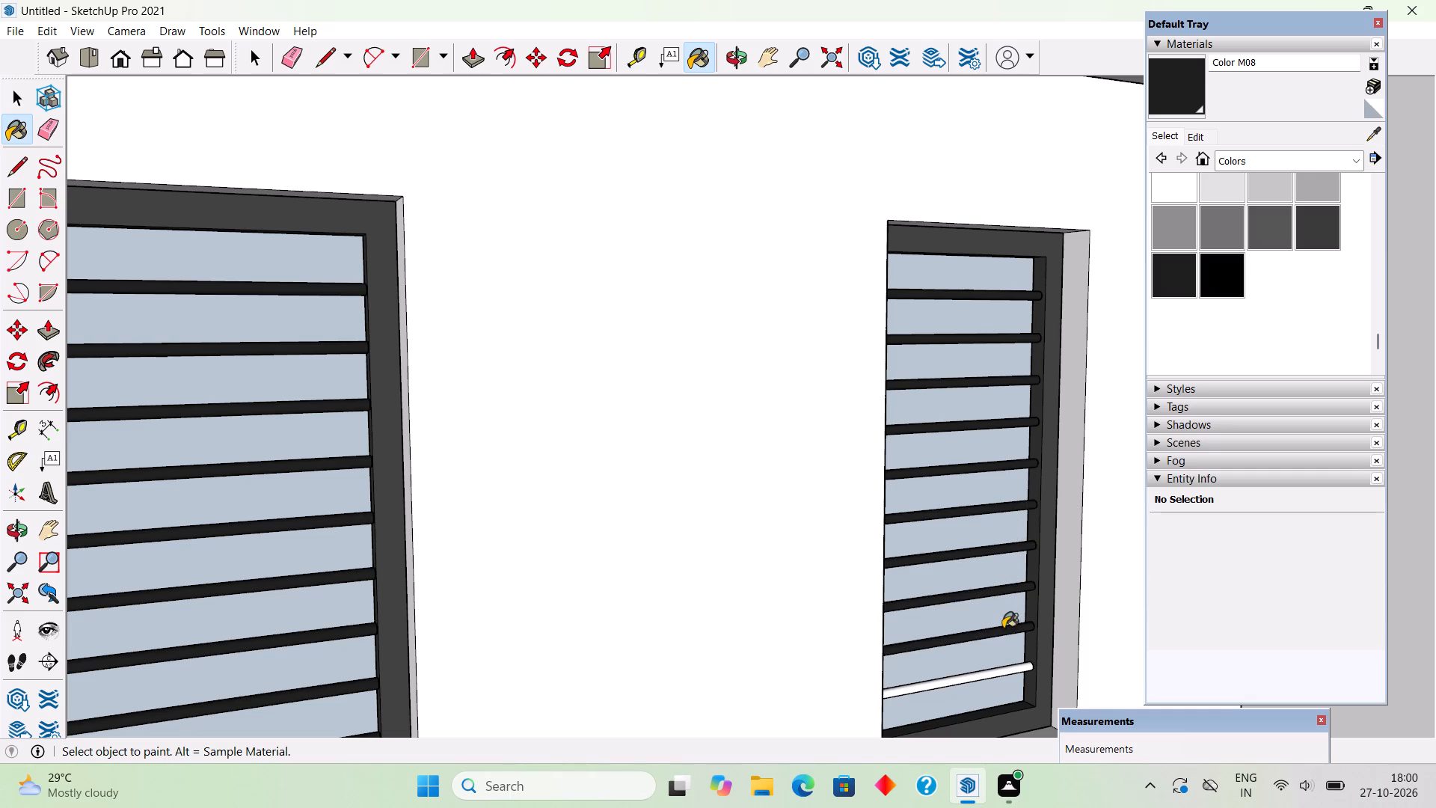
{"action": "left_click", "coordinate": [1009, 670]}
Hide the upper-floor rear wall group to expose the upper-storey interior.
{"action": "scroll", "coordinate": [942, 445], "scroll_direction": "down", "scroll_amount": 5}
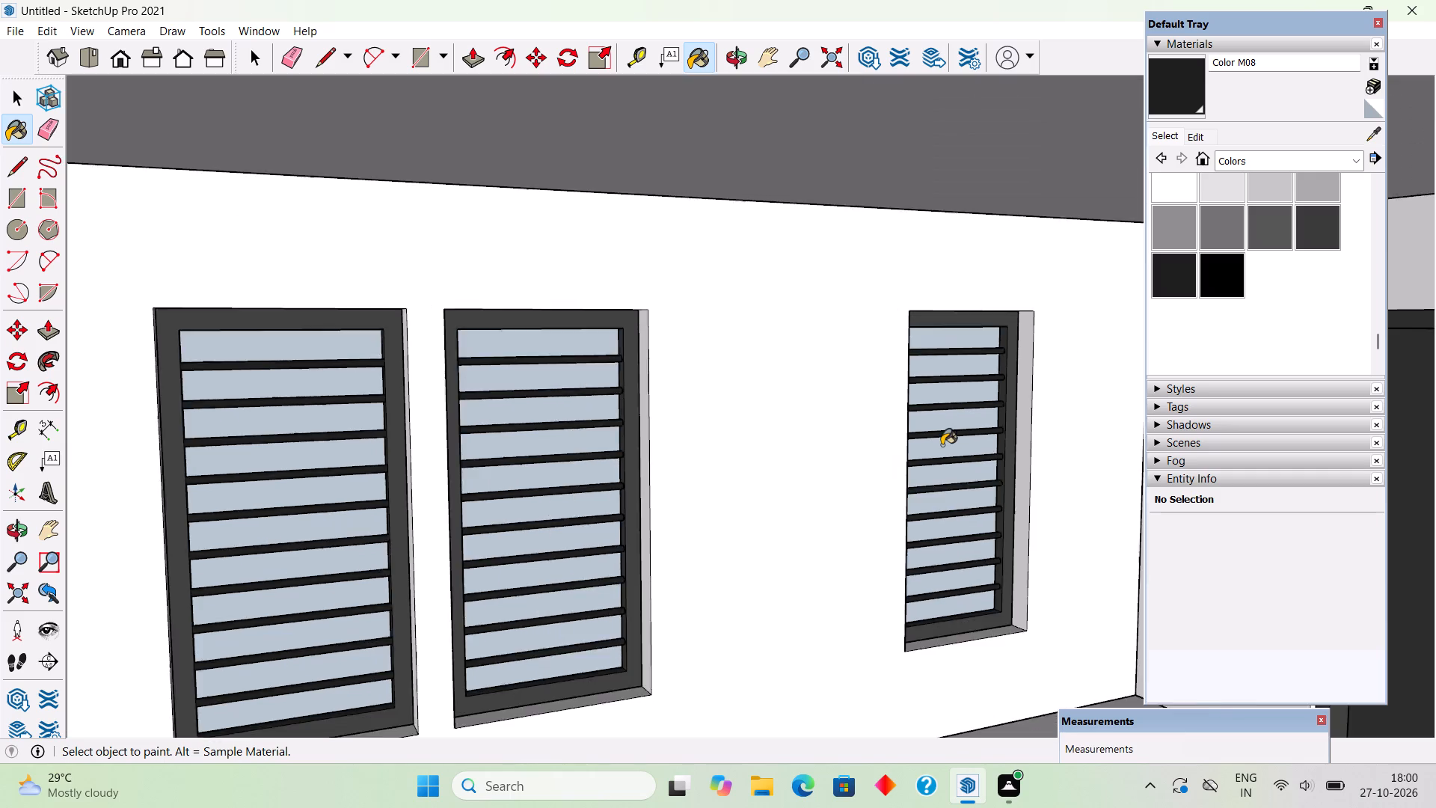
{"action": "scroll", "coordinate": [942, 445], "scroll_direction": "down", "scroll_amount": 17}
{"action": "middle_click_drag", "start_coordinate": [511, 463], "coordinate": [1166, 551]}
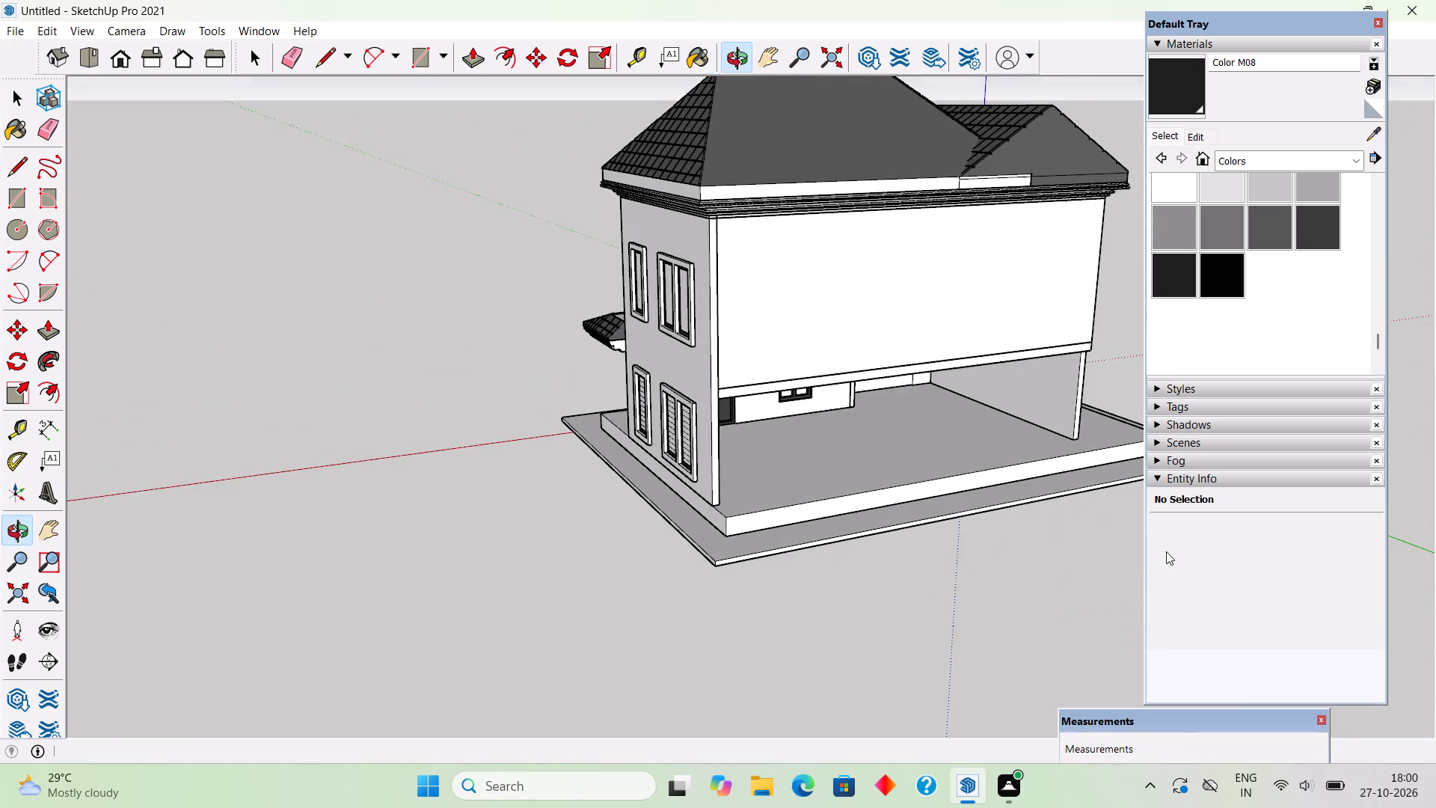
{"action": "middle_click_drag", "start_coordinate": [672, 588], "coordinate": [1091, 538]}
{"action": "key", "text": "space"}
{"action": "middle_click_drag", "start_coordinate": [755, 475], "coordinate": [927, 512]}
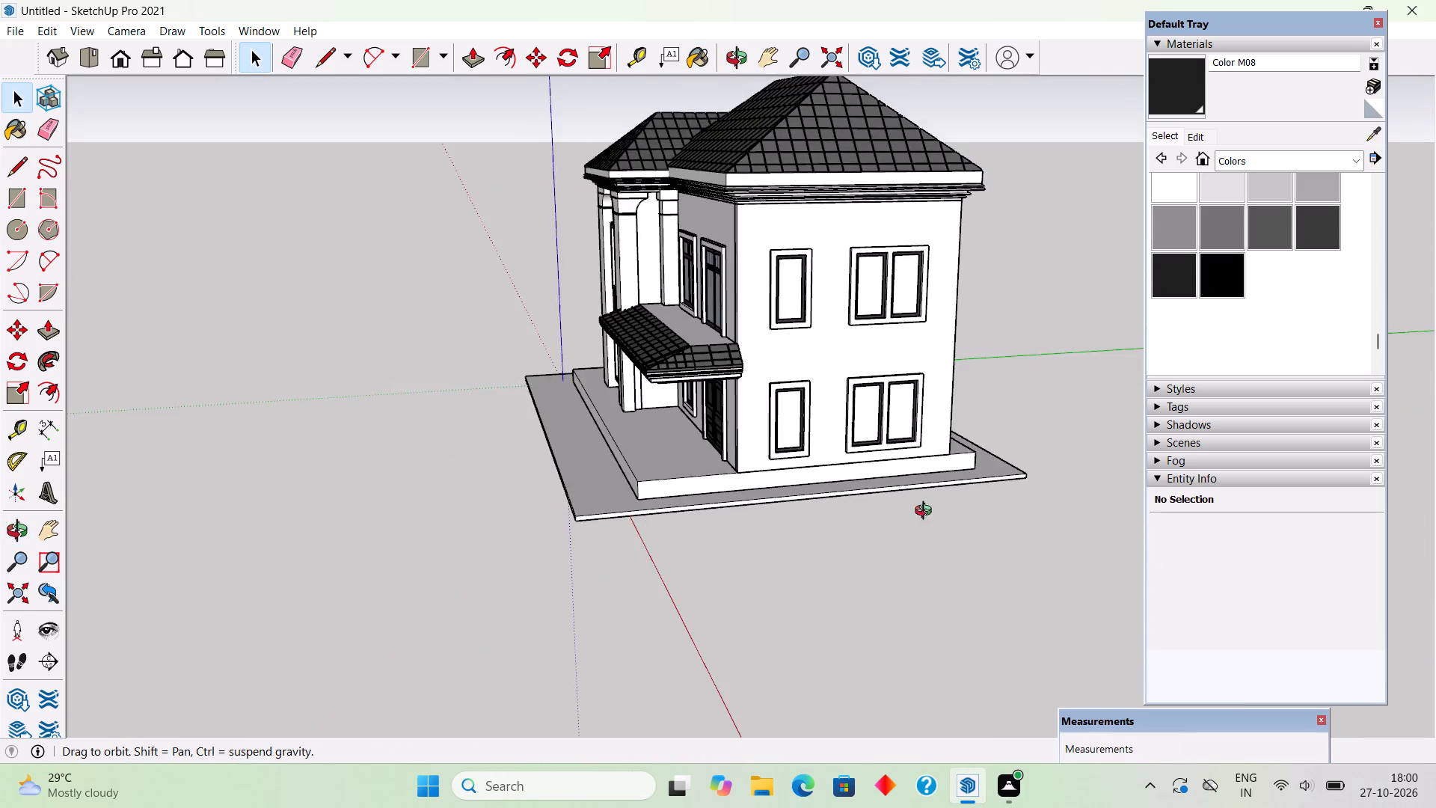
{"action": "middle_click_drag", "start_coordinate": [927, 512], "coordinate": [180, 498]}
{"action": "left_click", "coordinate": [755, 303]}
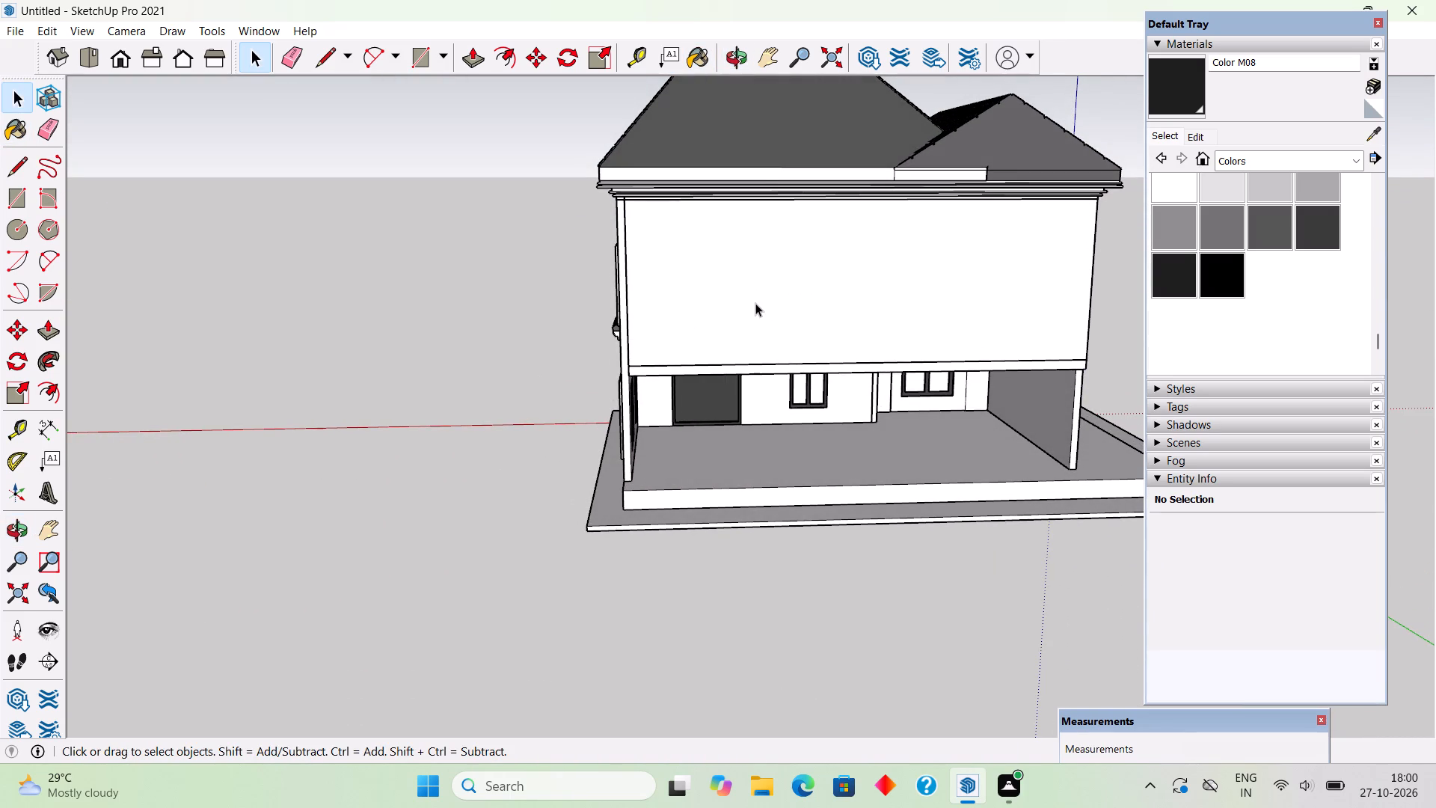
{"action": "right_click", "coordinate": [755, 303]}
{"action": "left_click", "coordinate": [801, 352]}
Paint all the horizontal bars of the upper-floor double window on the side wall with Color M08 from inside.
{"action": "middle_click_drag", "start_coordinate": [764, 304], "coordinate": [444, 270]}
{"action": "scroll", "coordinate": [578, 241], "scroll_direction": "up", "scroll_amount": 9}
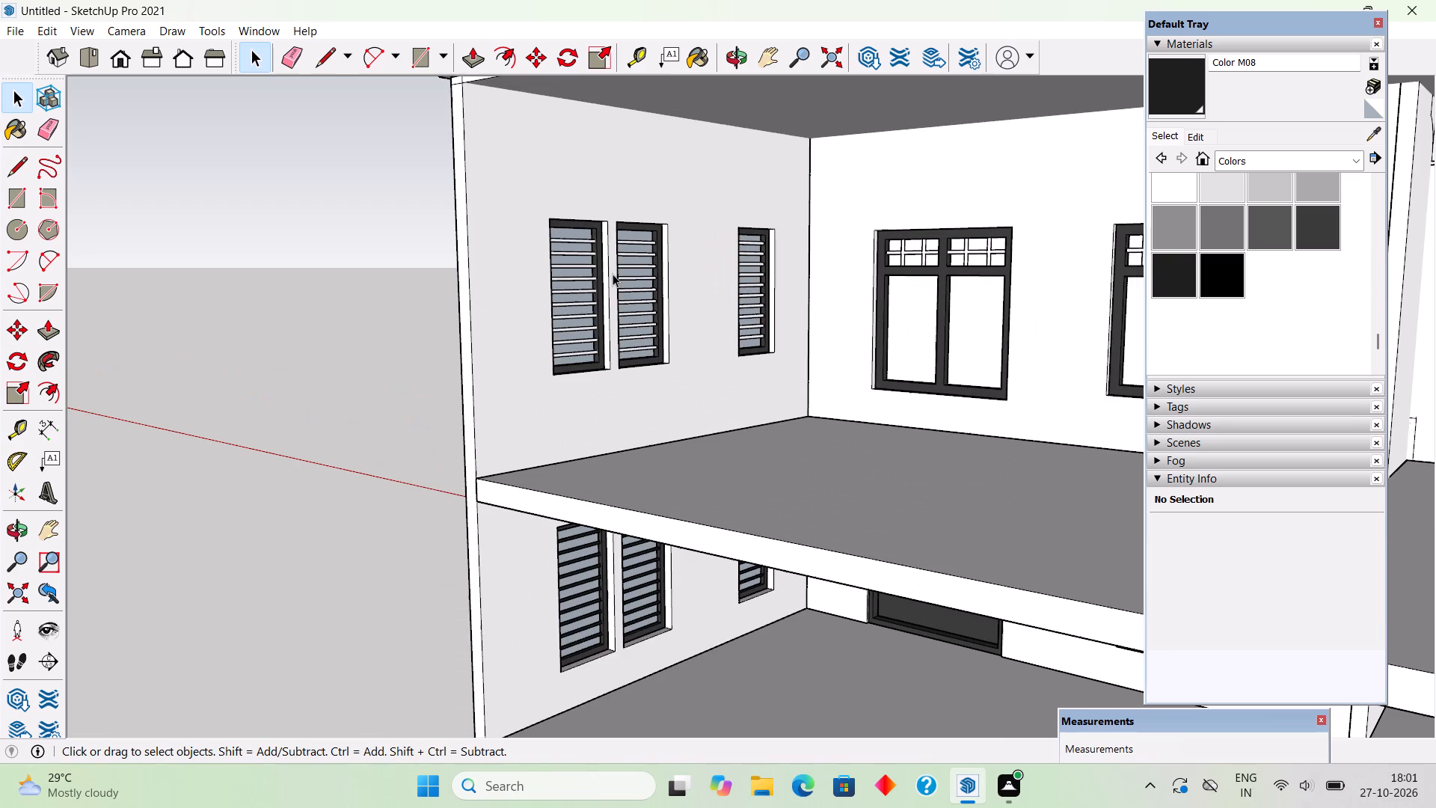
{"action": "middle_click_drag", "start_coordinate": [613, 278], "coordinate": [544, 279]}
{"action": "scroll", "coordinate": [504, 217], "scroll_direction": "up", "scroll_amount": 6}
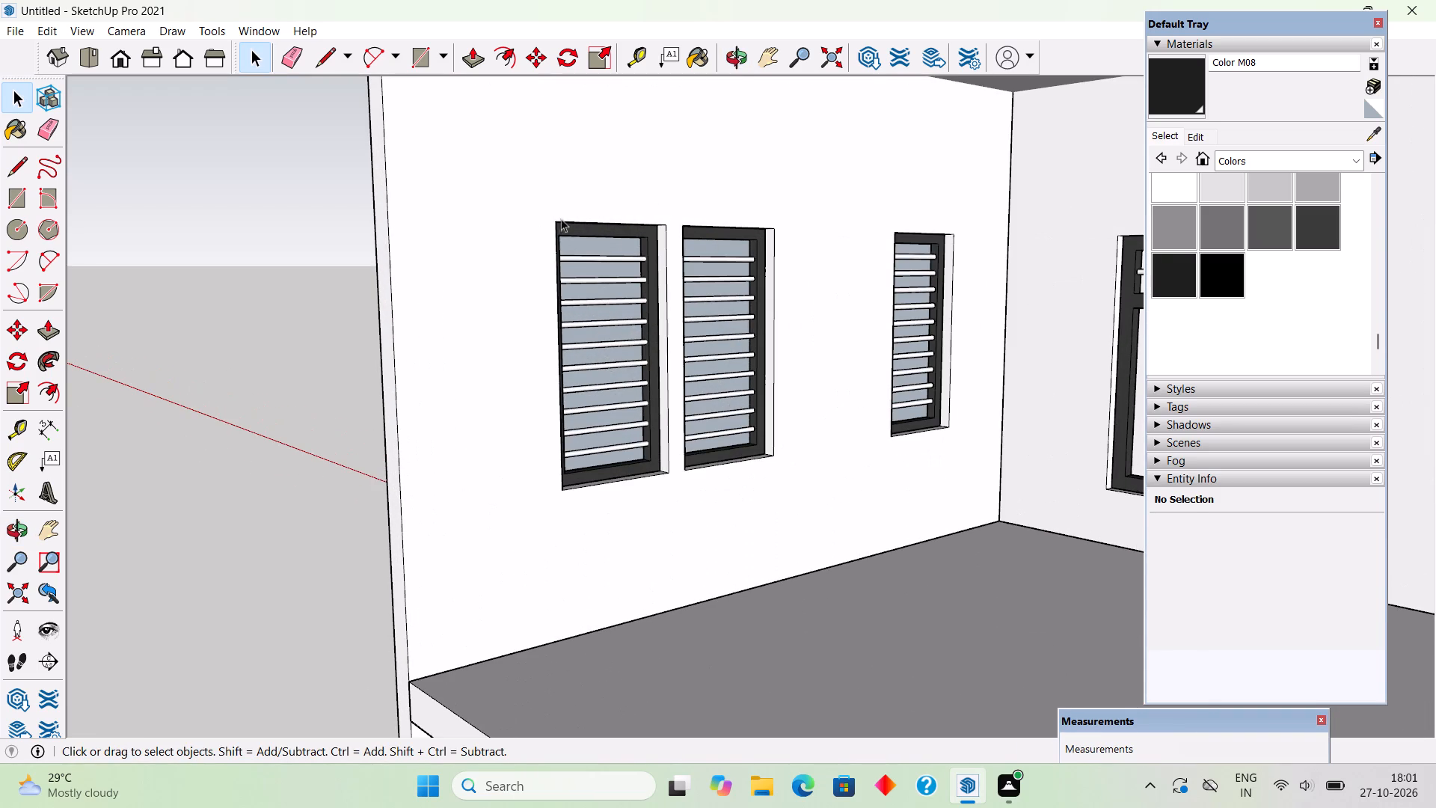
{"action": "left_click", "coordinate": [1158, 267]}
{"action": "scroll", "coordinate": [683, 302], "scroll_direction": "up", "scroll_amount": 5}
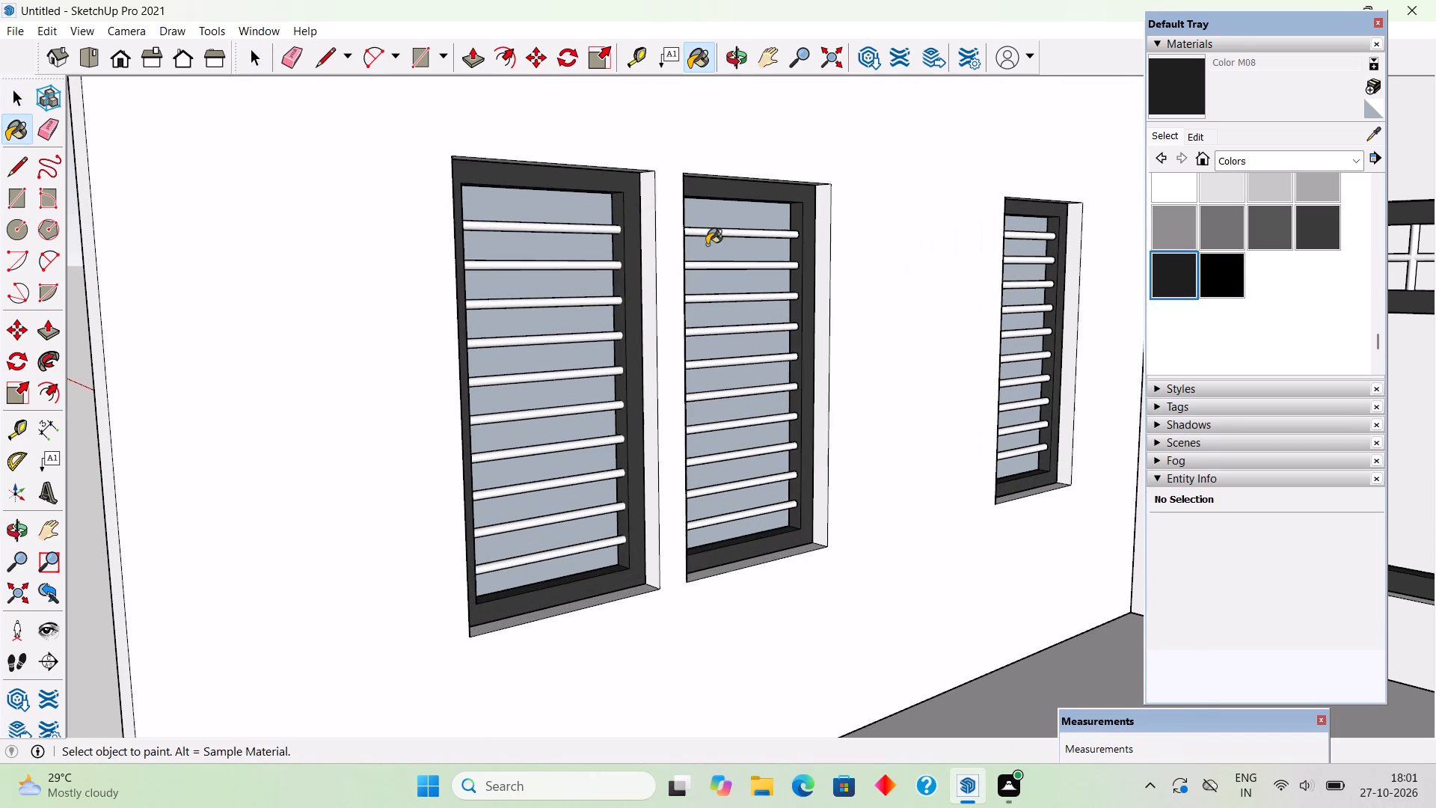
{"action": "left_click", "coordinate": [717, 234]}
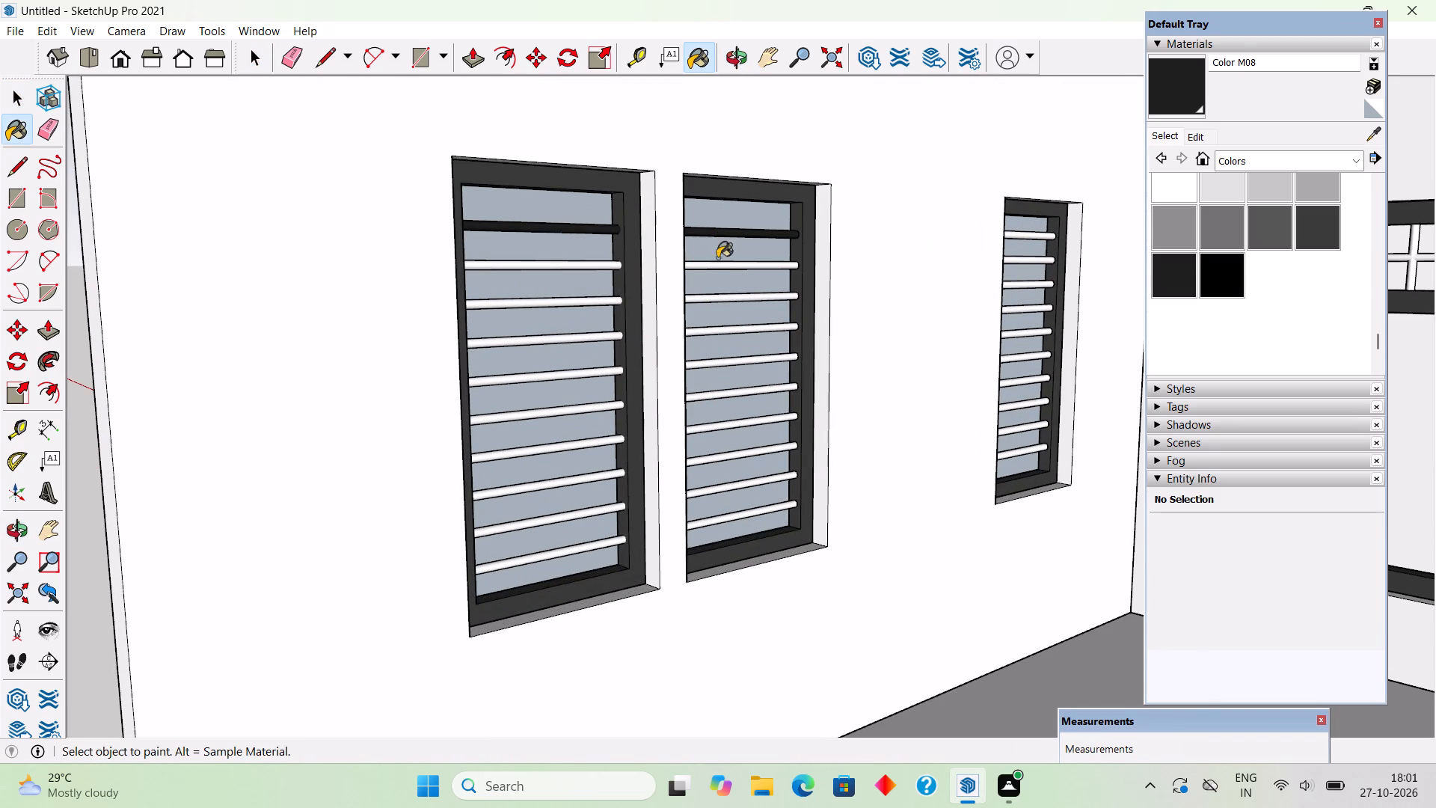
{"action": "left_click", "coordinate": [719, 266]}
{"action": "left_click", "coordinate": [719, 296]}
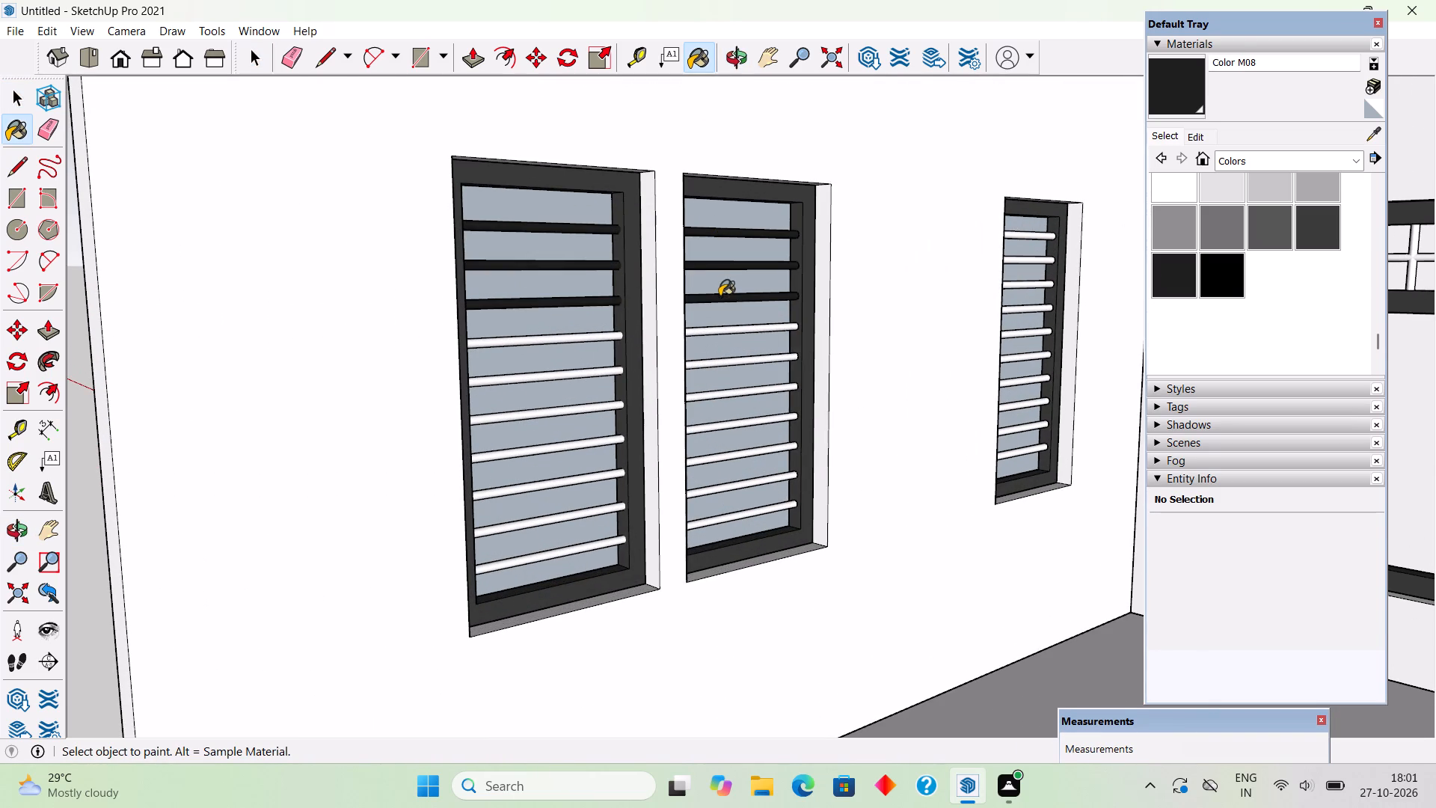
{"action": "left_click", "coordinate": [725, 331]}
{"action": "left_click", "coordinate": [730, 365]}
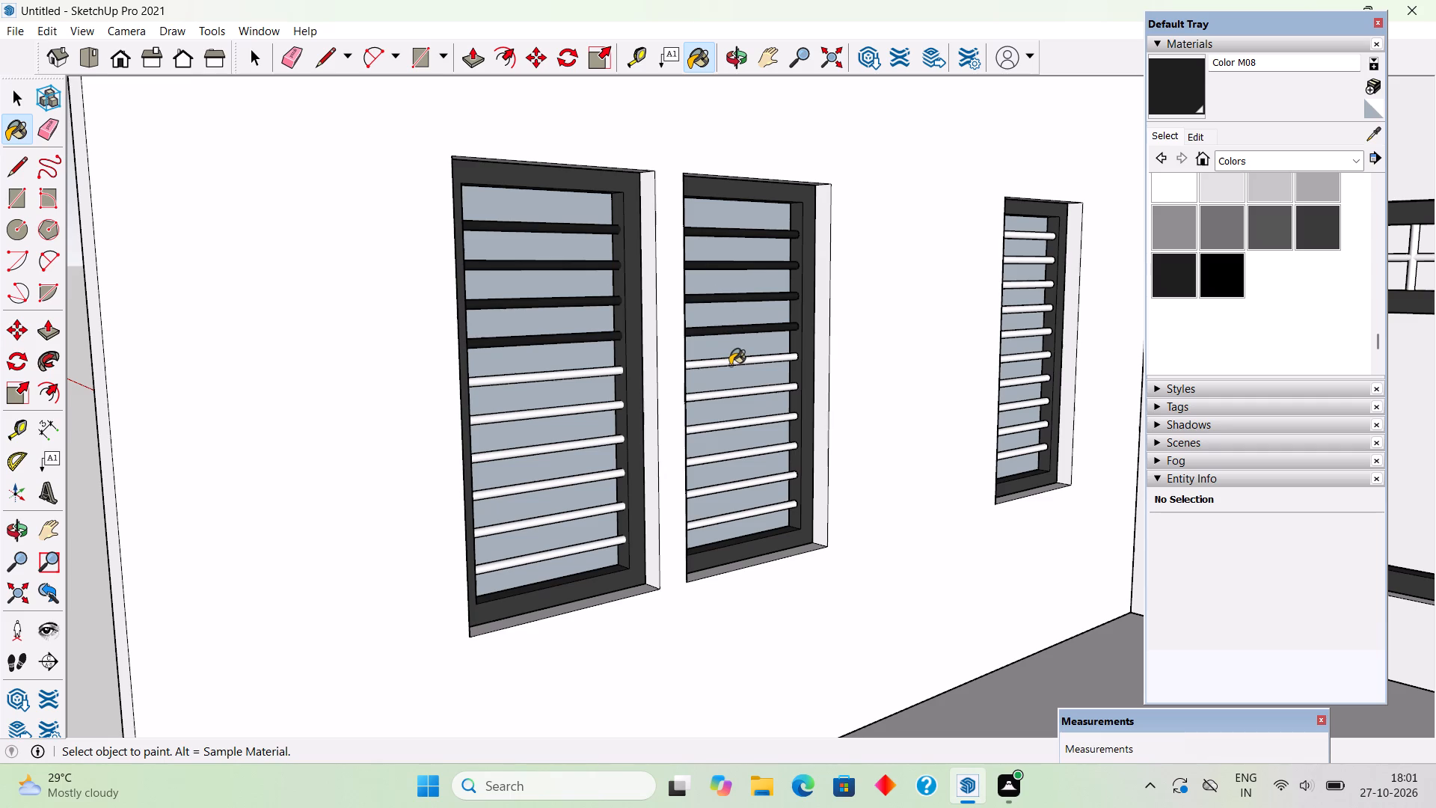
{"action": "left_click", "coordinate": [731, 394]}
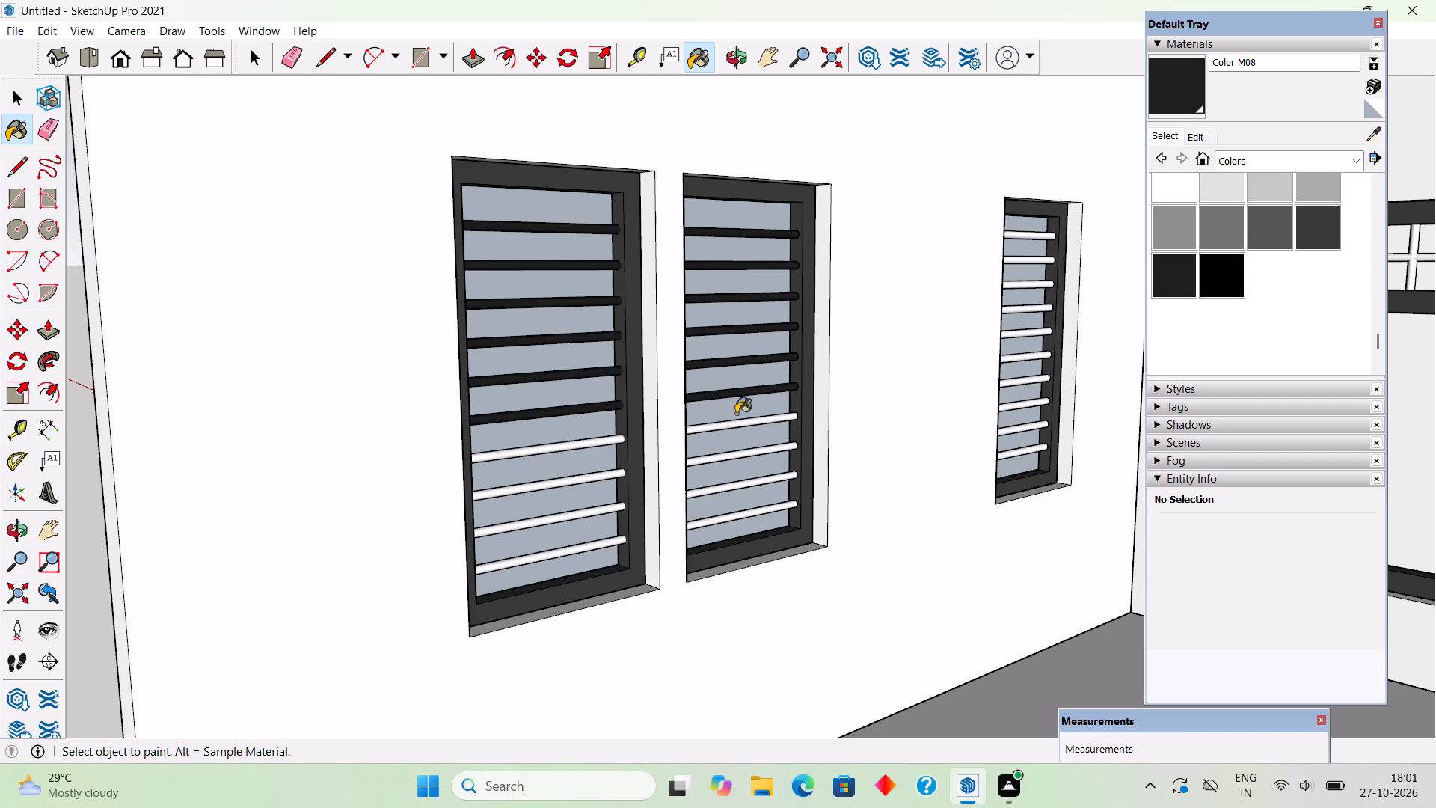
{"action": "left_click", "coordinate": [739, 424]}
{"action": "left_click", "coordinate": [743, 452]}
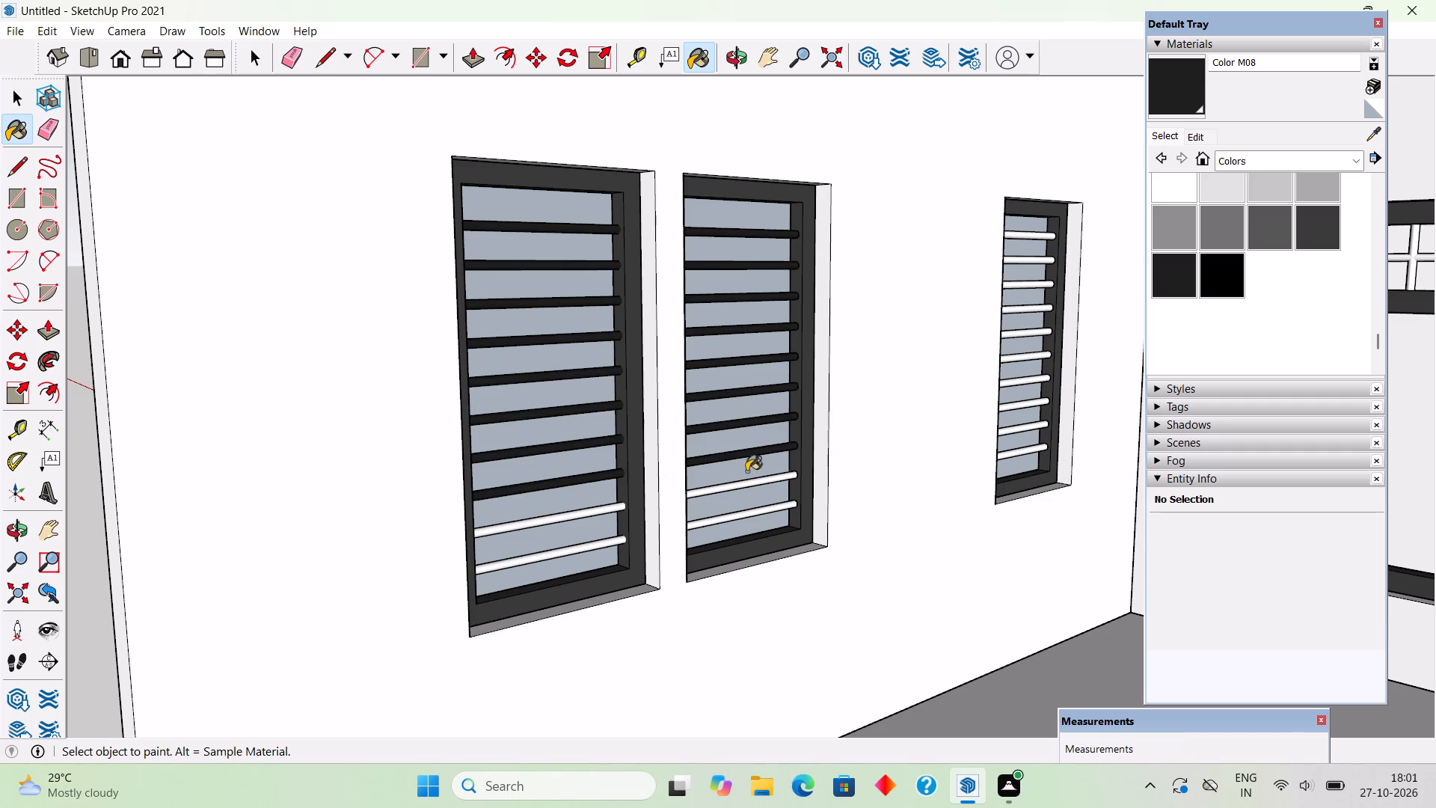
{"action": "left_click", "coordinate": [748, 483]}
{"action": "left_click", "coordinate": [742, 515]}
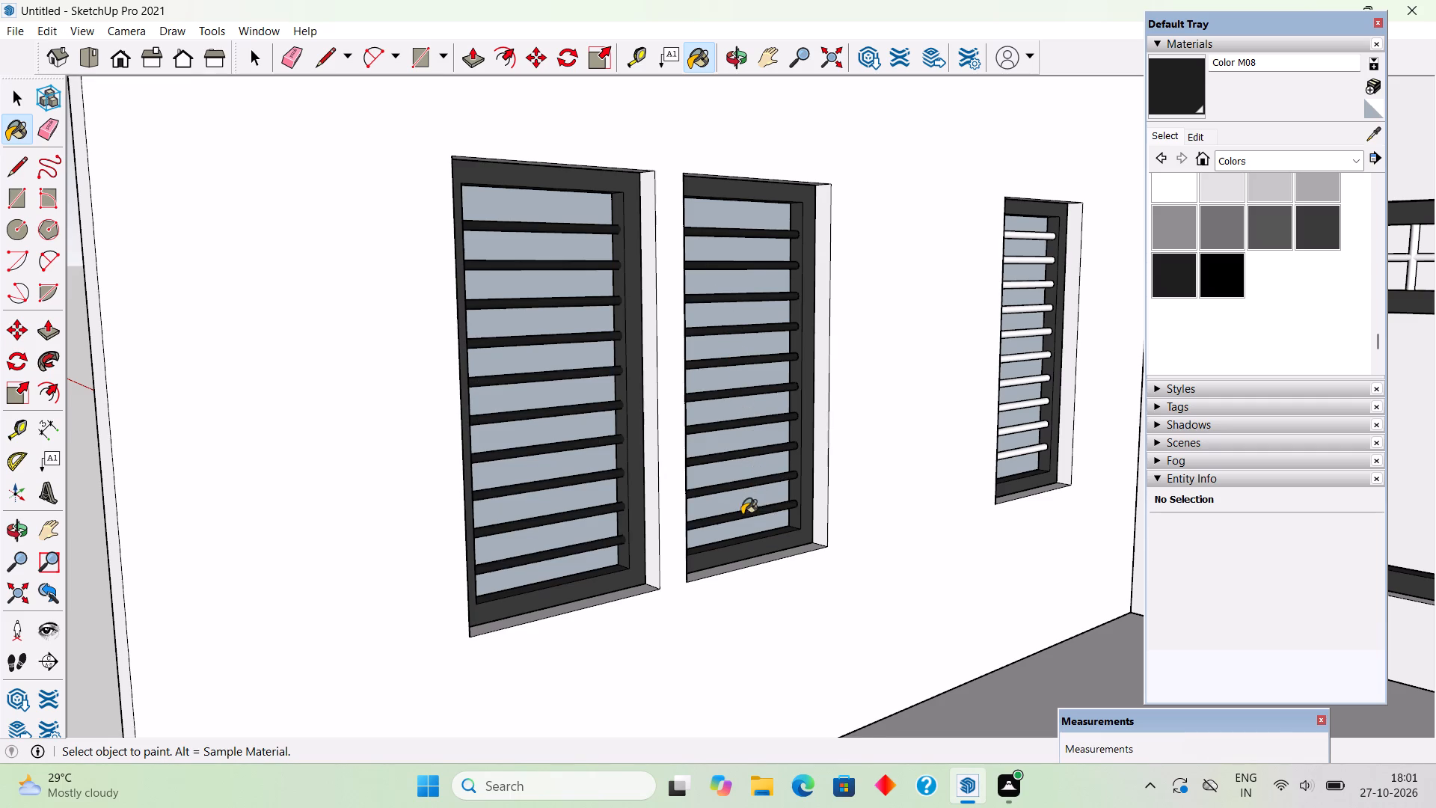
Paint all the horizontal bars of the upper-floor single window on the side wall with Color M08.
{"action": "scroll", "coordinate": [499, 483], "scroll_direction": "down", "scroll_amount": 1}
{"action": "scroll", "coordinate": [1034, 314], "scroll_direction": "up", "scroll_amount": 3}
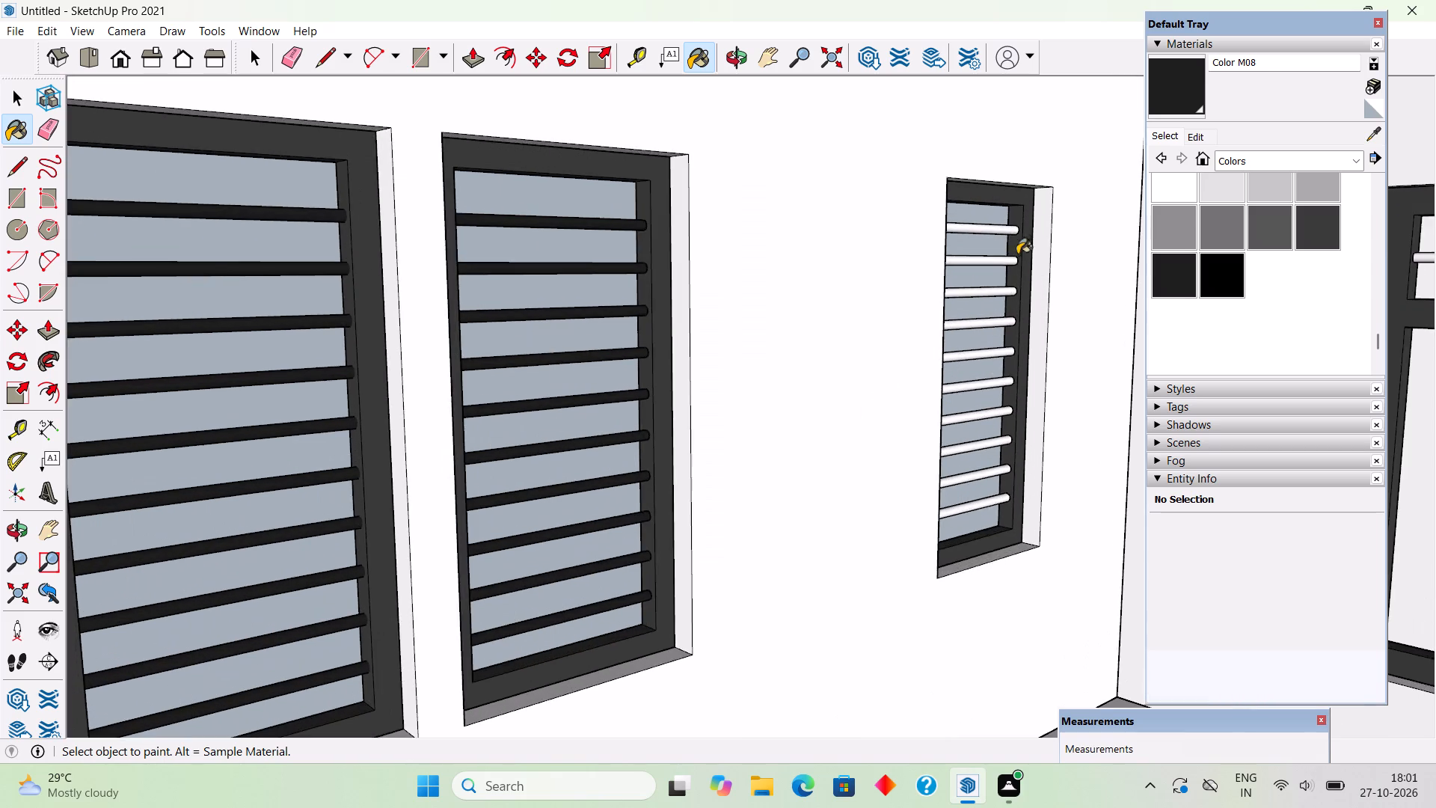
{"action": "scroll", "coordinate": [1011, 243], "scroll_direction": "up", "scroll_amount": 4}
{"action": "left_click", "coordinate": [1004, 226]}
{"action": "left_click", "coordinate": [980, 274]}
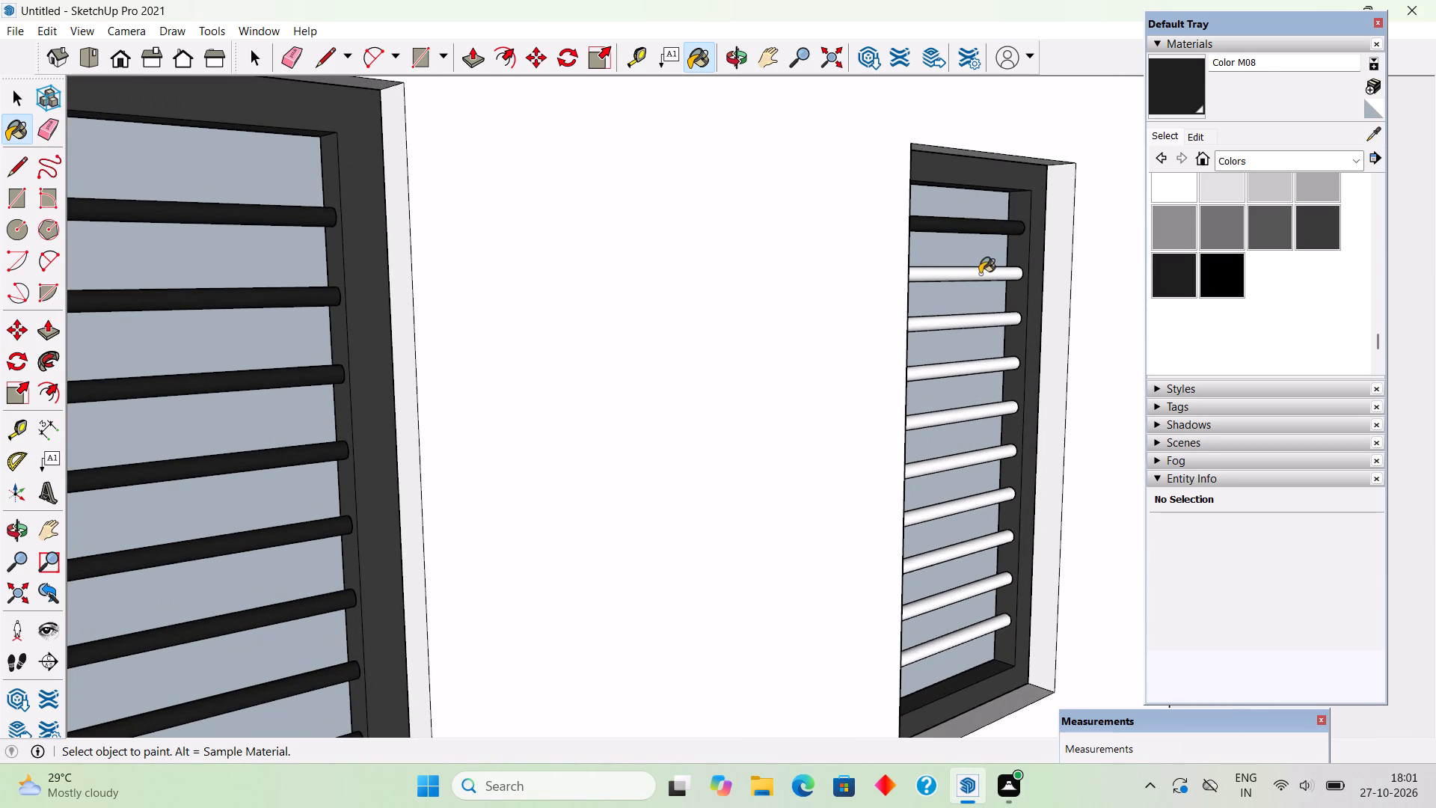
{"action": "left_click", "coordinate": [979, 325]}
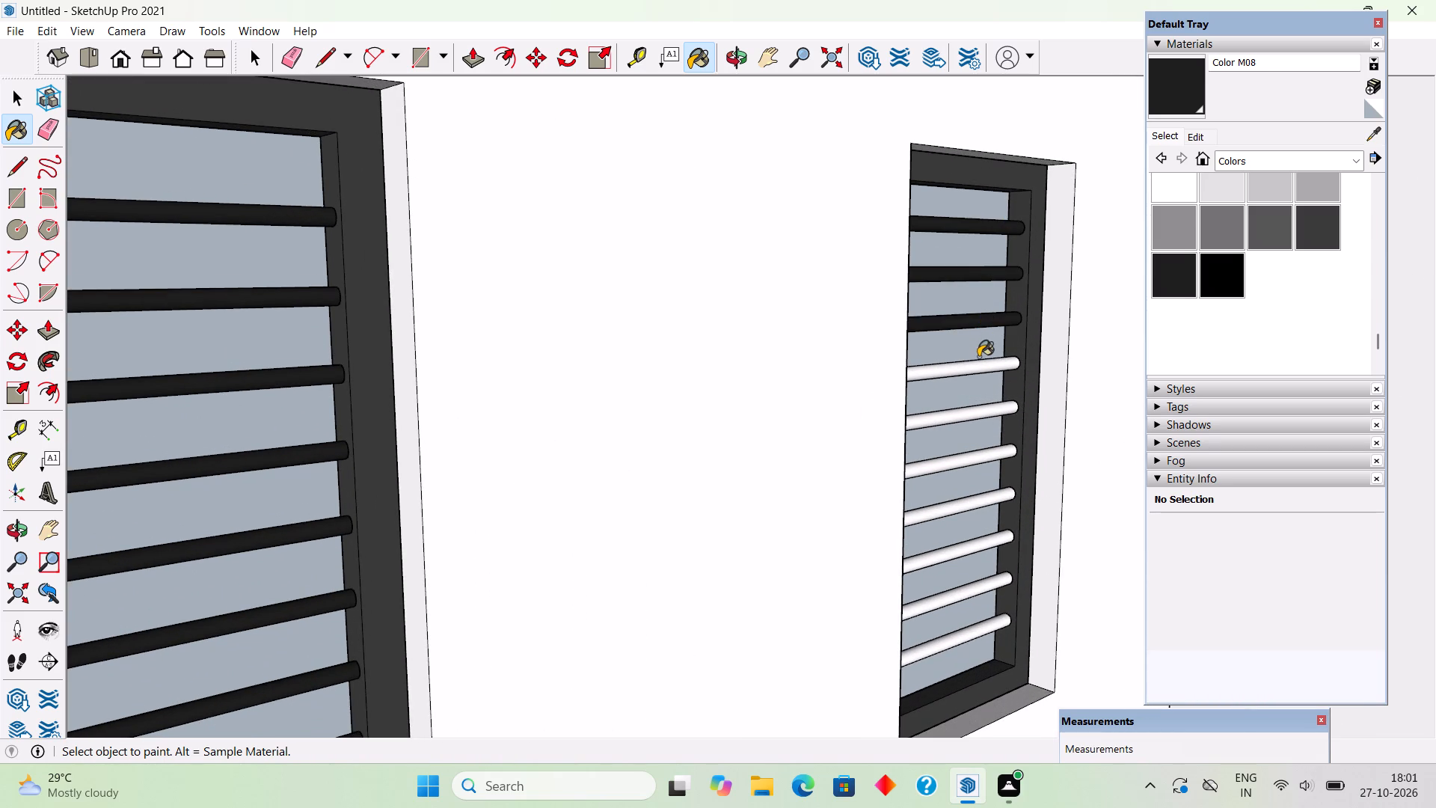
{"action": "left_click", "coordinate": [978, 361]}
{"action": "left_click", "coordinate": [978, 410]}
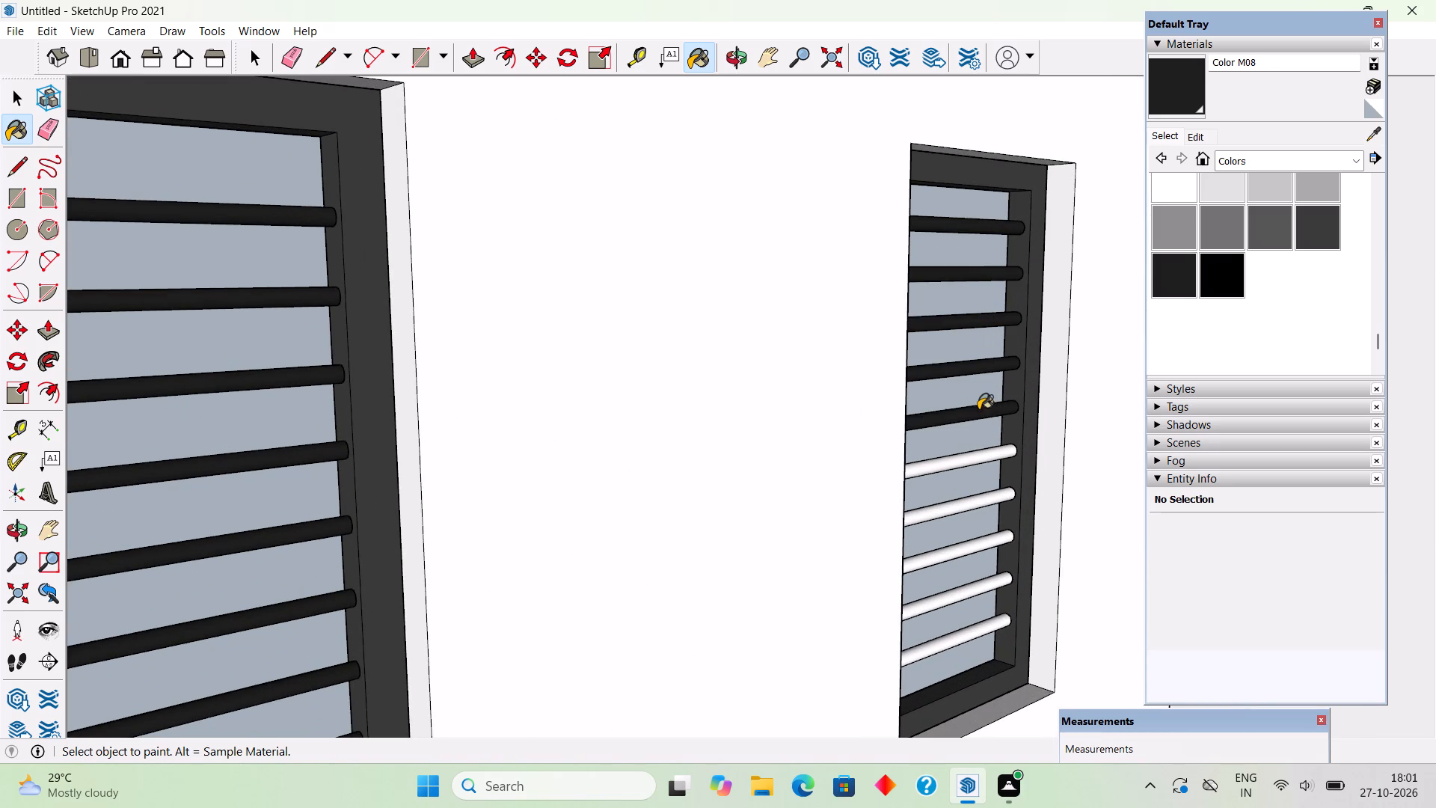
{"action": "left_click", "coordinate": [982, 456]}
{"action": "left_click", "coordinate": [976, 506]}
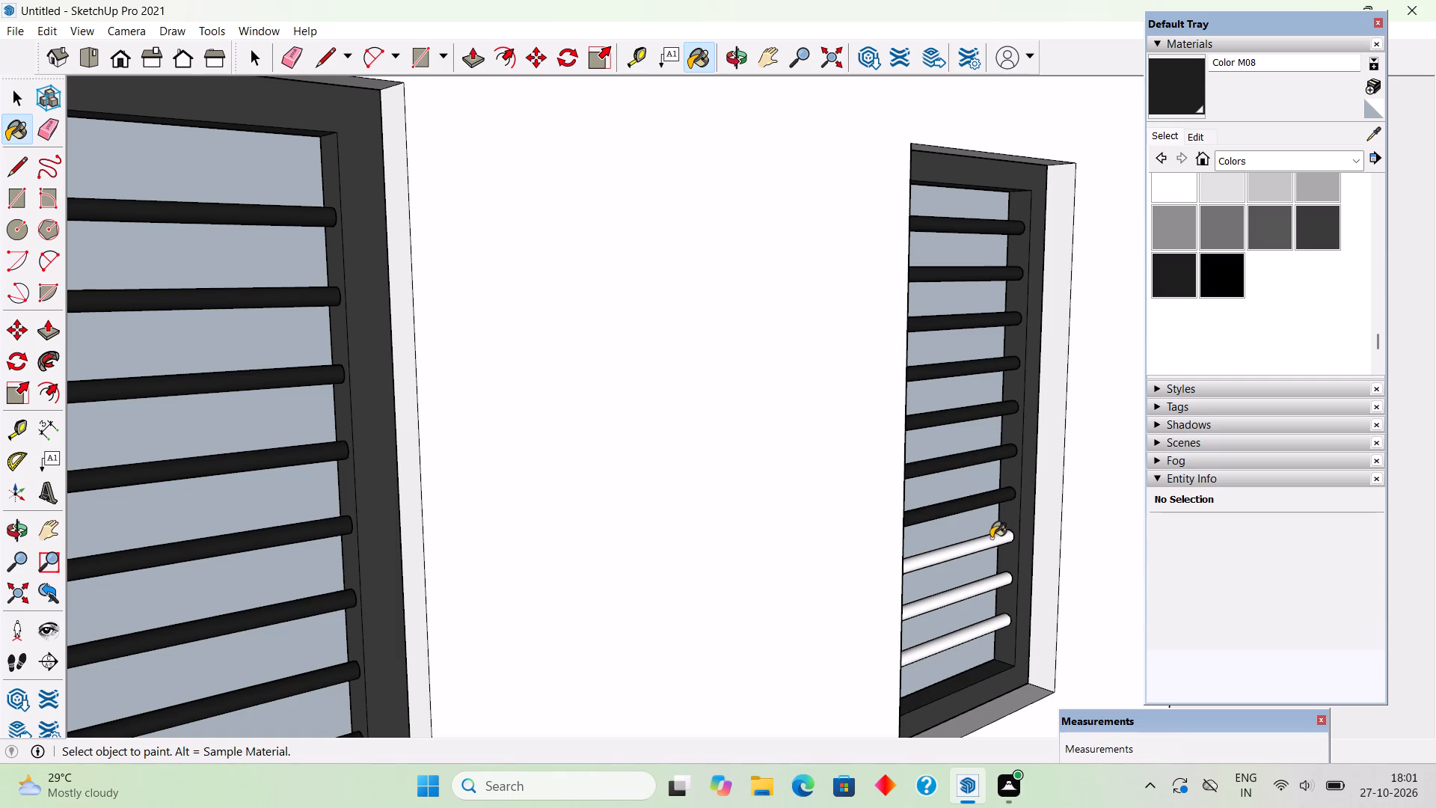
{"action": "left_click", "coordinate": [991, 539]}
{"action": "left_click", "coordinate": [993, 587]}
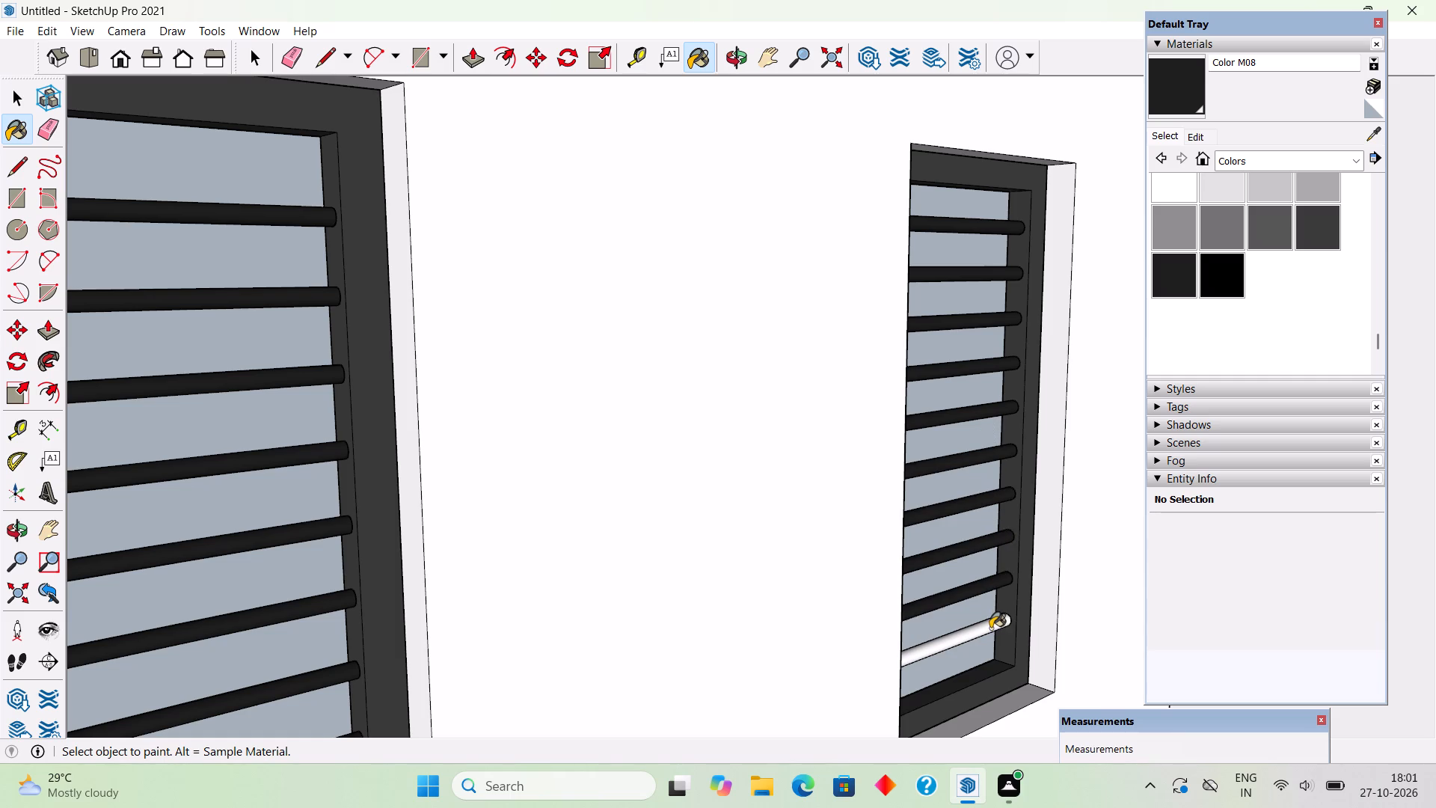
{"action": "left_click", "coordinate": [990, 628]}
Paint the transom grille bars of the upper-floor front window nearest the side wall with Color M08 from inside.
{"action": "scroll", "coordinate": [936, 628], "scroll_direction": "down", "scroll_amount": 6}
{"action": "scroll", "coordinate": [901, 546], "scroll_direction": "down", "scroll_amount": 5}
{"action": "scroll", "coordinate": [776, 522], "scroll_direction": "down", "scroll_amount": 3}
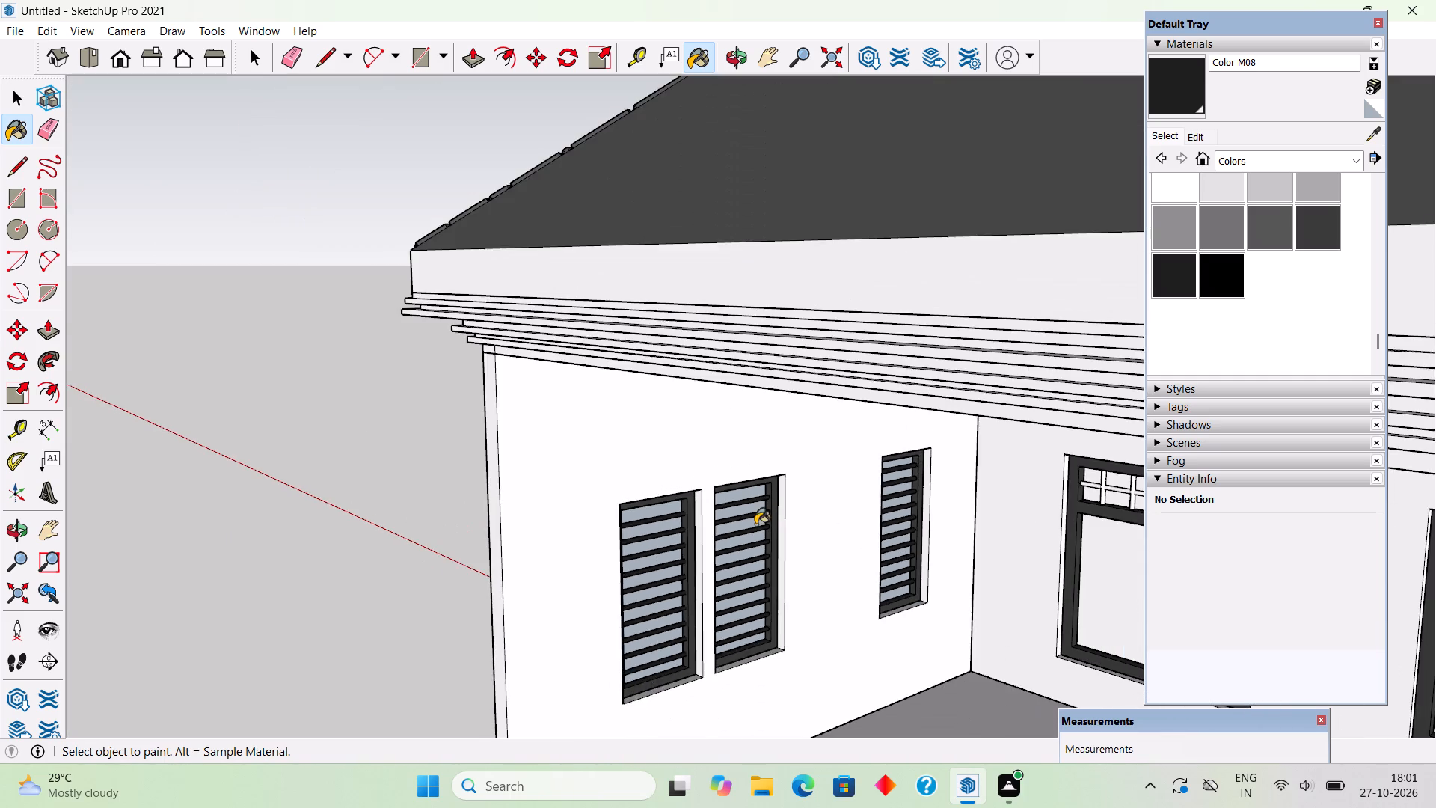
{"action": "scroll", "coordinate": [736, 529], "scroll_direction": "down", "scroll_amount": 3}
{"action": "middle_click_drag", "start_coordinate": [669, 563], "coordinate": [954, 456]}
{"action": "scroll", "coordinate": [1024, 547], "scroll_direction": "up", "scroll_amount": 5}
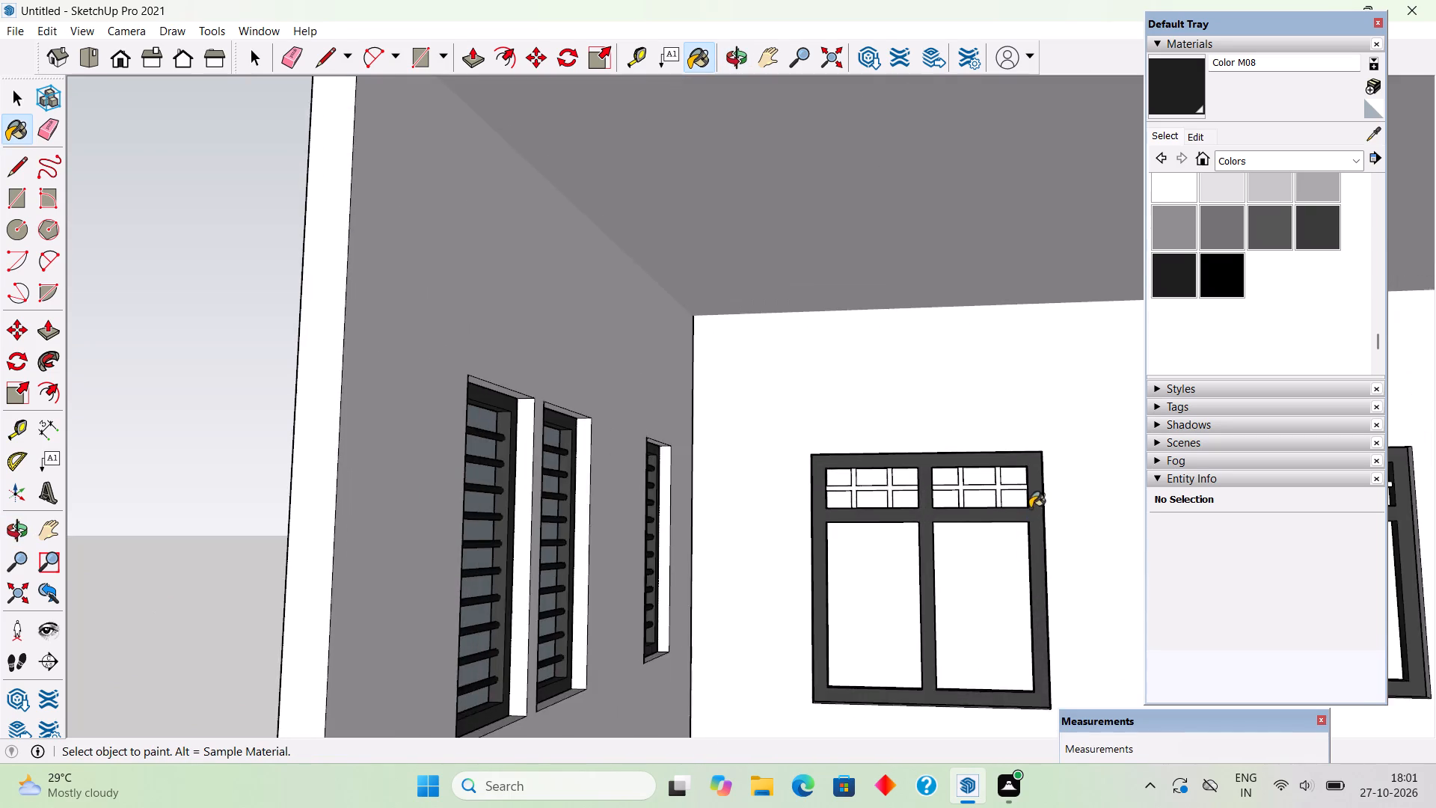
{"action": "scroll", "coordinate": [1030, 508], "scroll_direction": "up", "scroll_amount": 8}
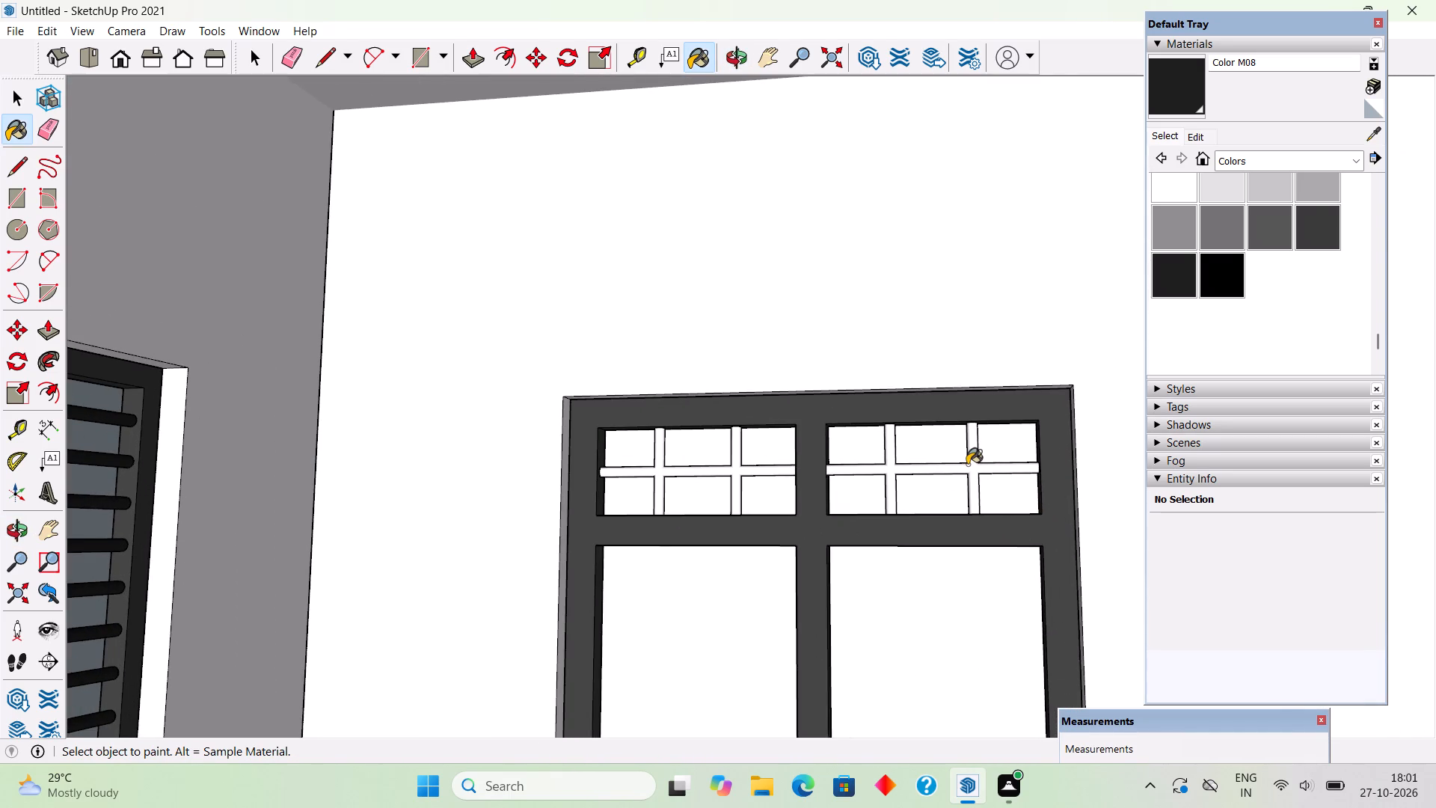
{"action": "left_click", "coordinate": [967, 465]}
{"action": "scroll", "coordinate": [975, 450], "scroll_direction": "up", "scroll_amount": 4}
{"action": "left_click", "coordinate": [971, 438]}
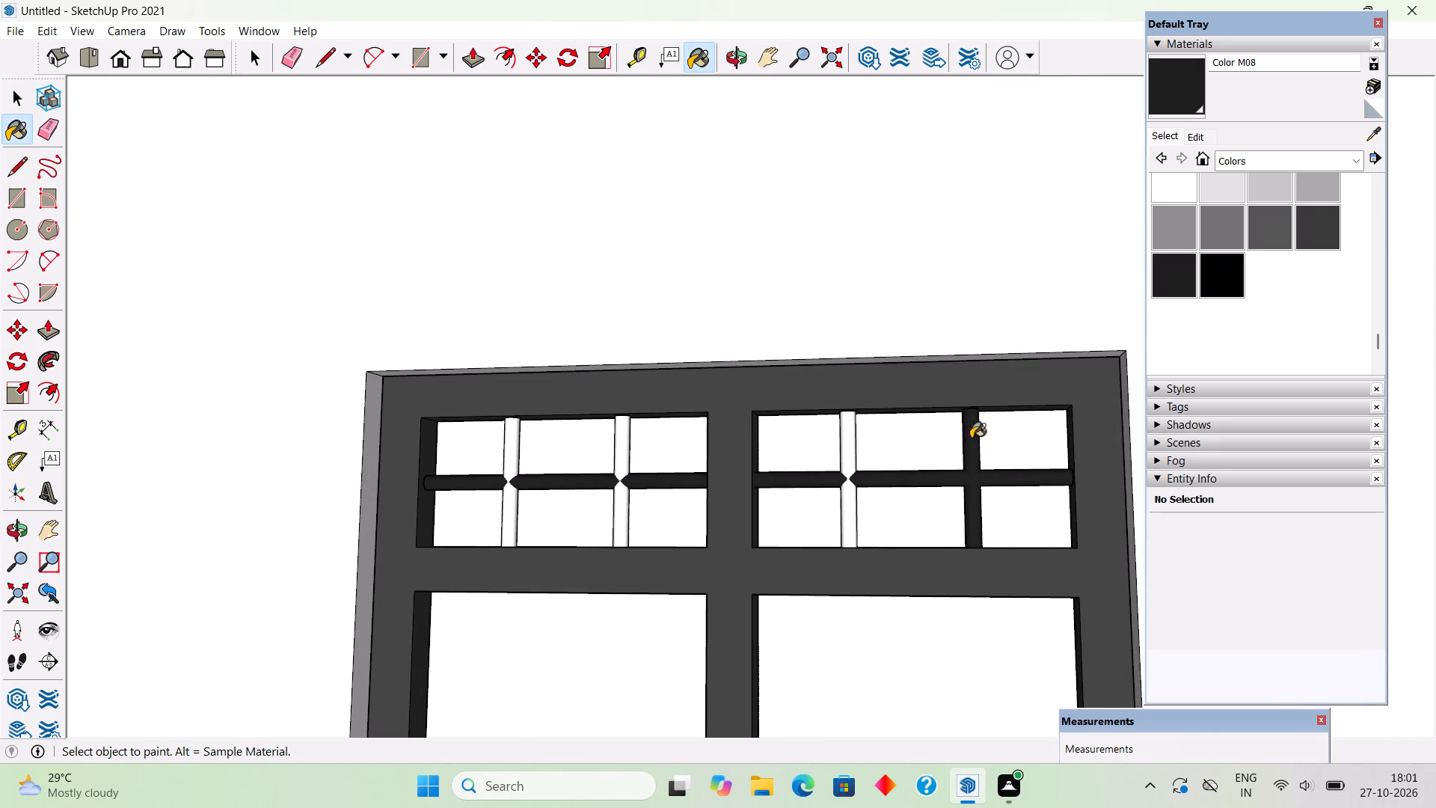
{"action": "left_click", "coordinate": [844, 451]}
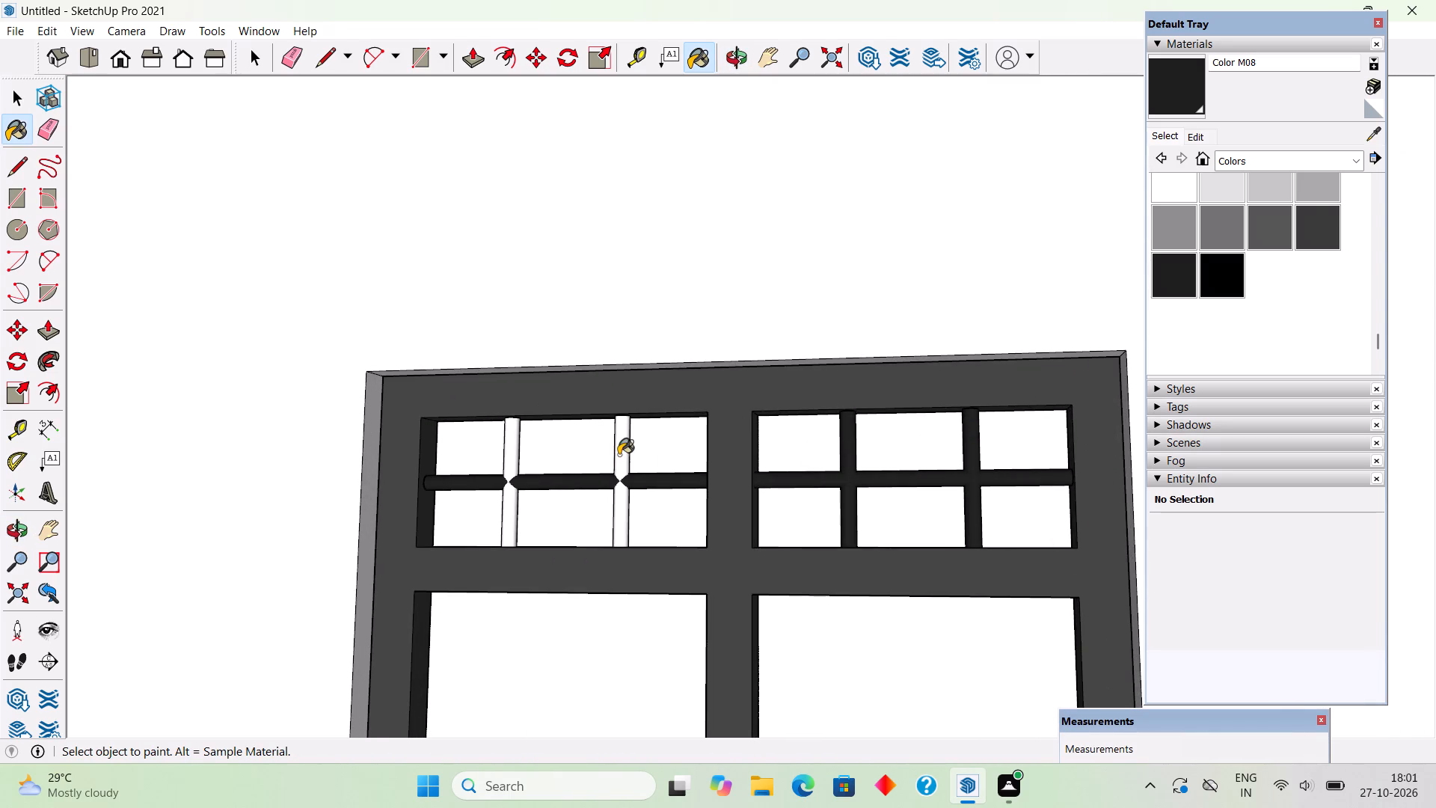
{"action": "left_click", "coordinate": [619, 455]}
{"action": "left_click", "coordinate": [511, 450]}
Paint the transom grille bars of the middle upper-floor front window with Color M08.
{"action": "scroll", "coordinate": [365, 608], "scroll_direction": "up", "scroll_amount": 1}
{"action": "scroll", "coordinate": [318, 646], "scroll_direction": "down", "scroll_amount": 5}
{"action": "scroll", "coordinate": [443, 547], "scroll_direction": "down", "scroll_amount": 9}
{"action": "scroll", "coordinate": [995, 557], "scroll_direction": "up", "scroll_amount": 7}
{"action": "left_click", "coordinate": [897, 517]}
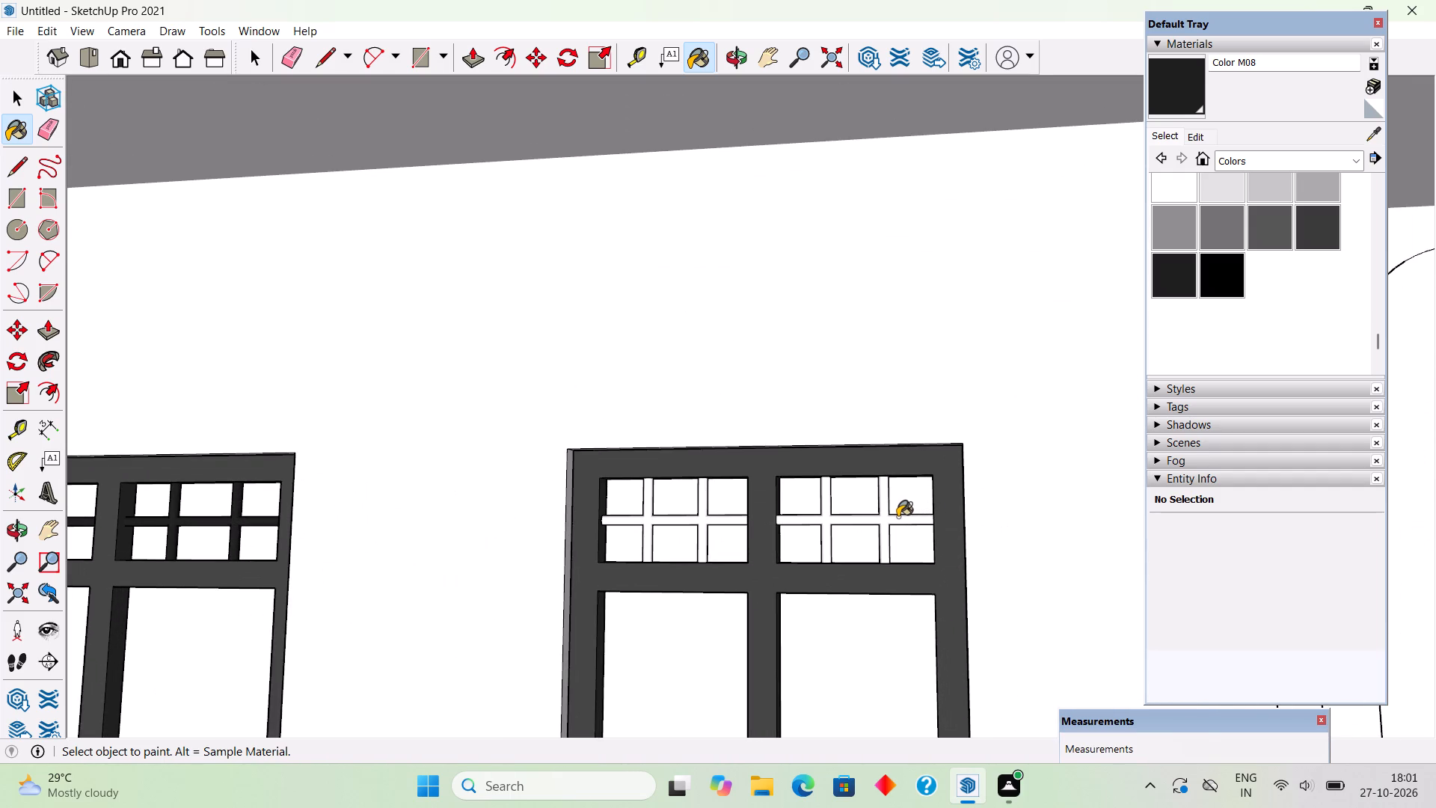
{"action": "scroll", "coordinate": [895, 515], "scroll_direction": "up", "scroll_amount": 3}
{"action": "left_click", "coordinate": [883, 495]}
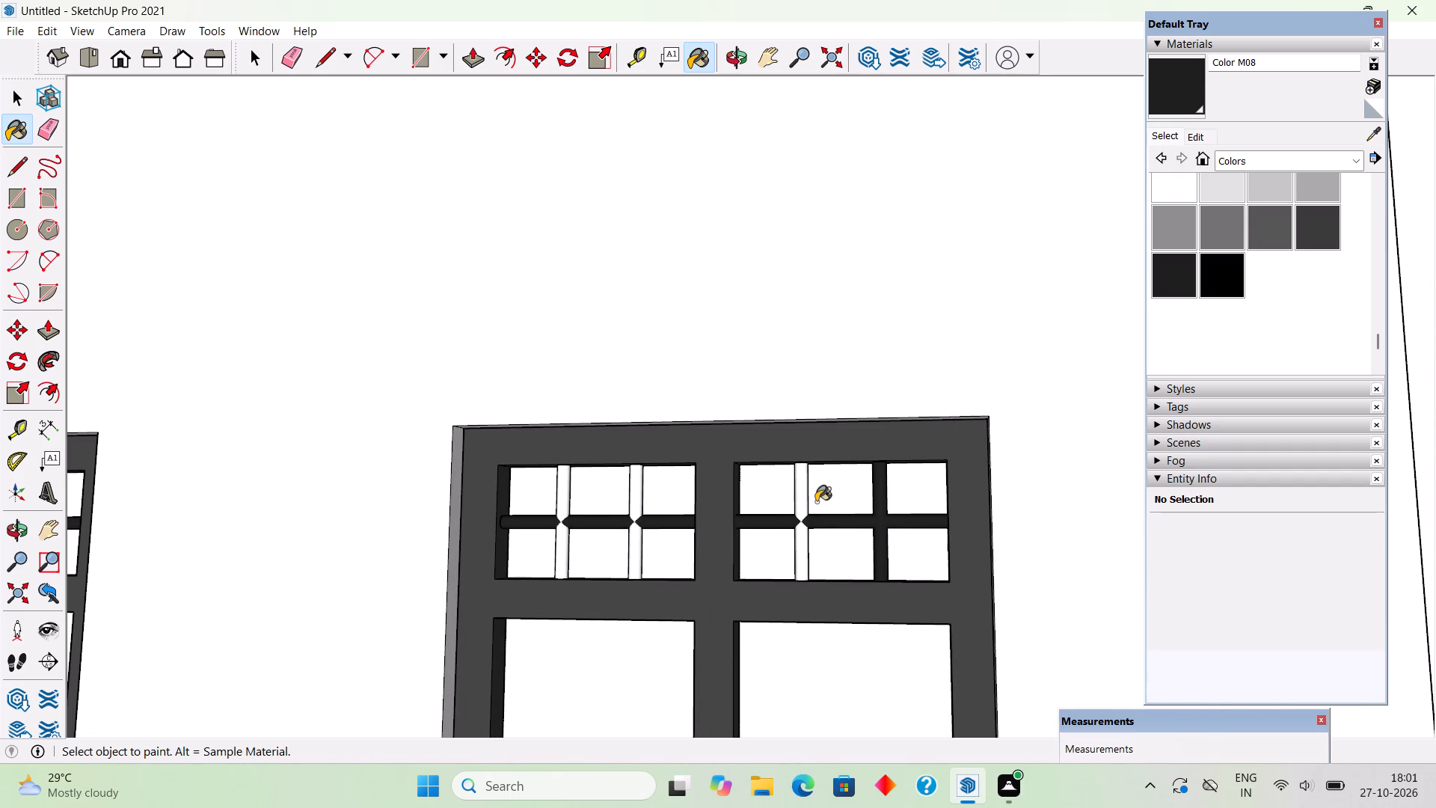
{"action": "left_click", "coordinate": [802, 503]}
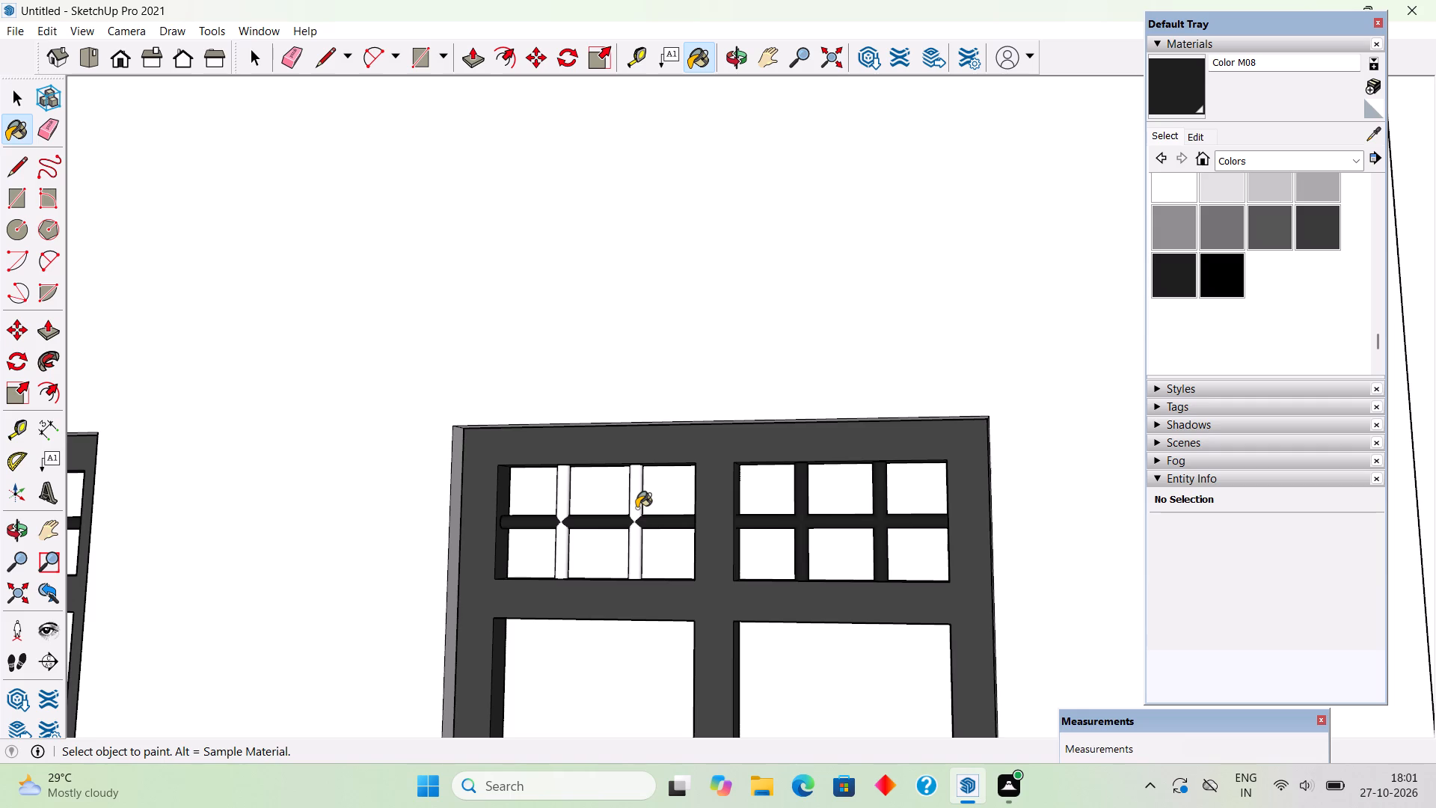
{"action": "left_click", "coordinate": [636, 508]}
{"action": "left_click", "coordinate": [563, 510]}
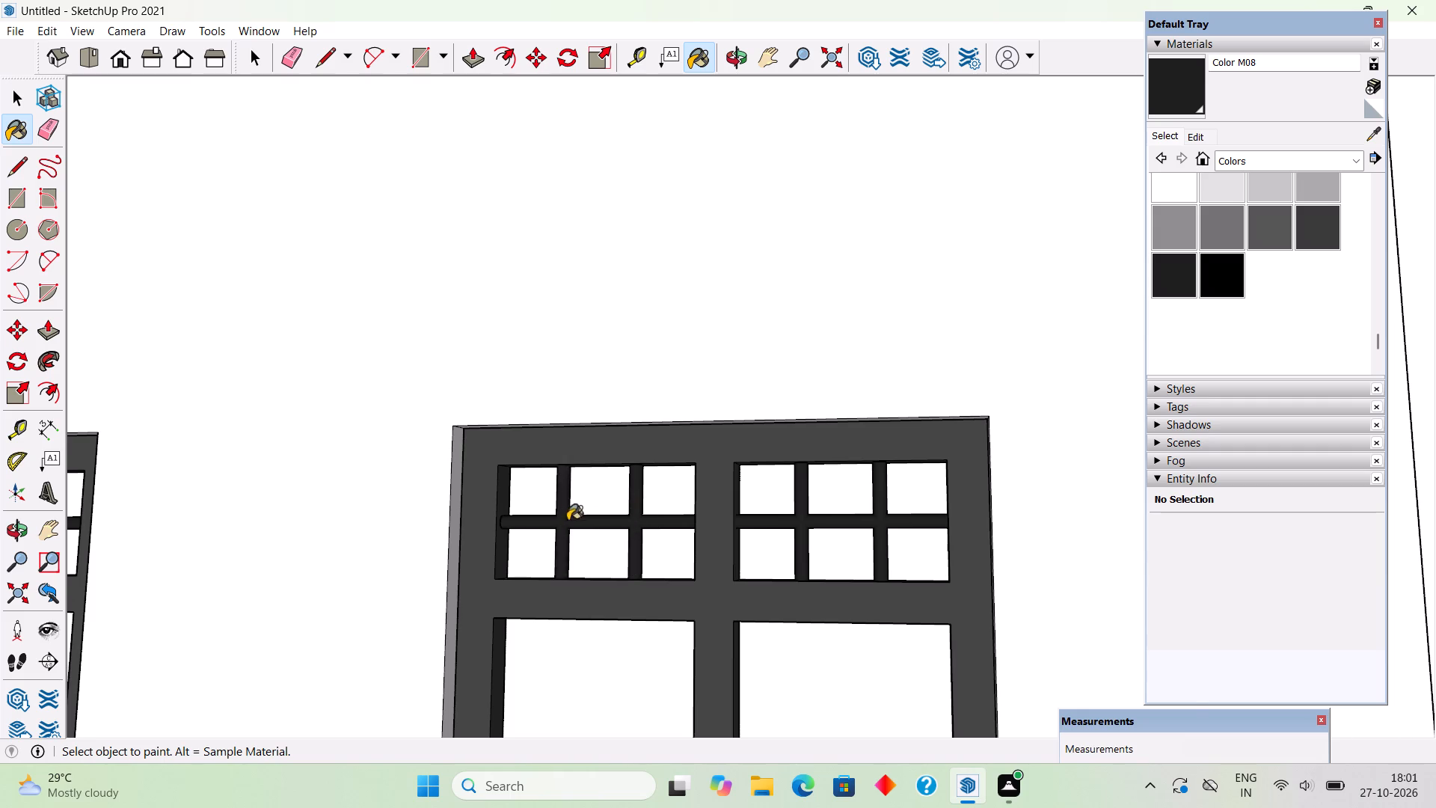
Paint the transom grille bars of the upper-floor window in the arched bay with Color M08.
{"action": "scroll", "coordinate": [568, 521], "scroll_direction": "down", "scroll_amount": 15}
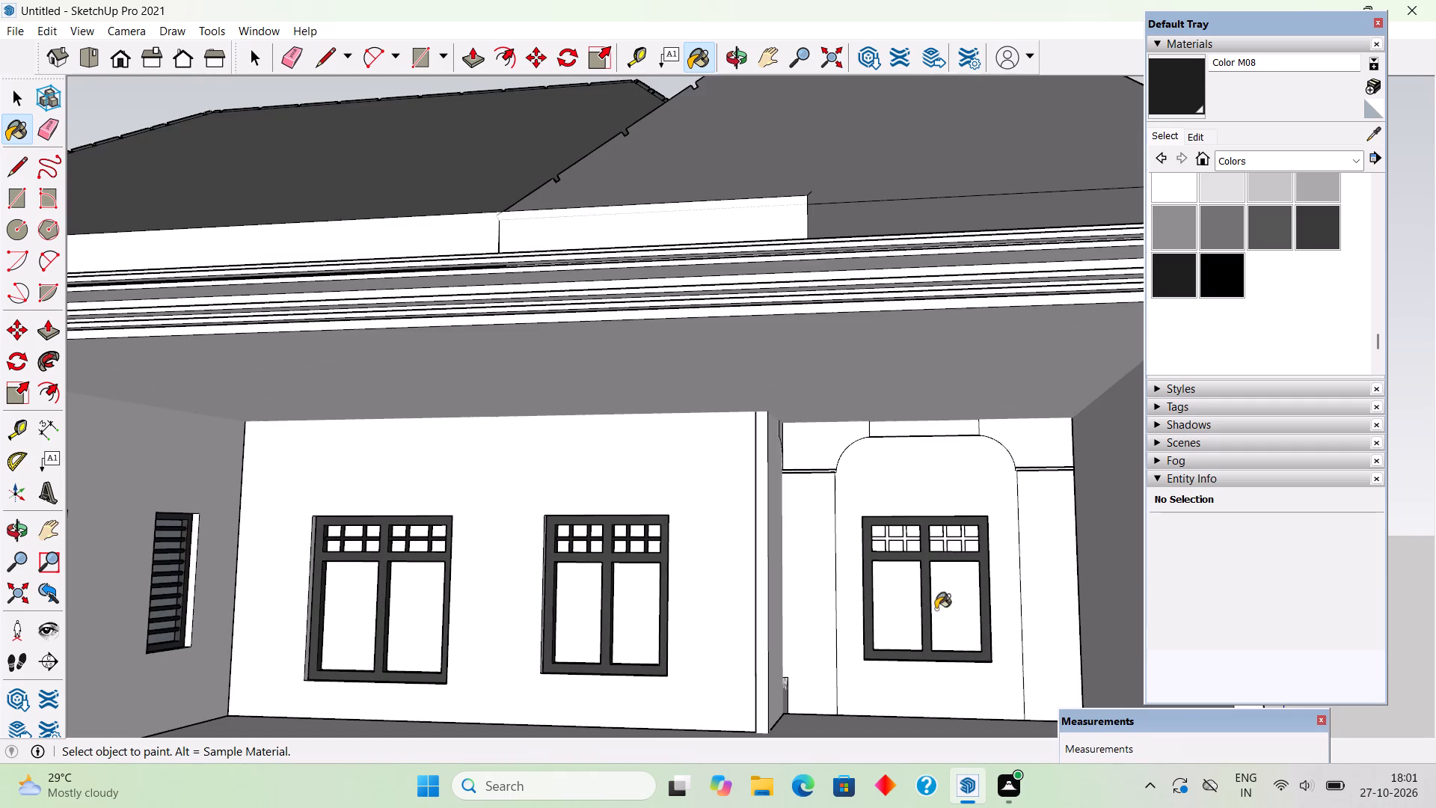
{"action": "scroll", "coordinate": [1007, 561], "scroll_direction": "up", "scroll_amount": 10}
{"action": "left_click", "coordinate": [910, 518]}
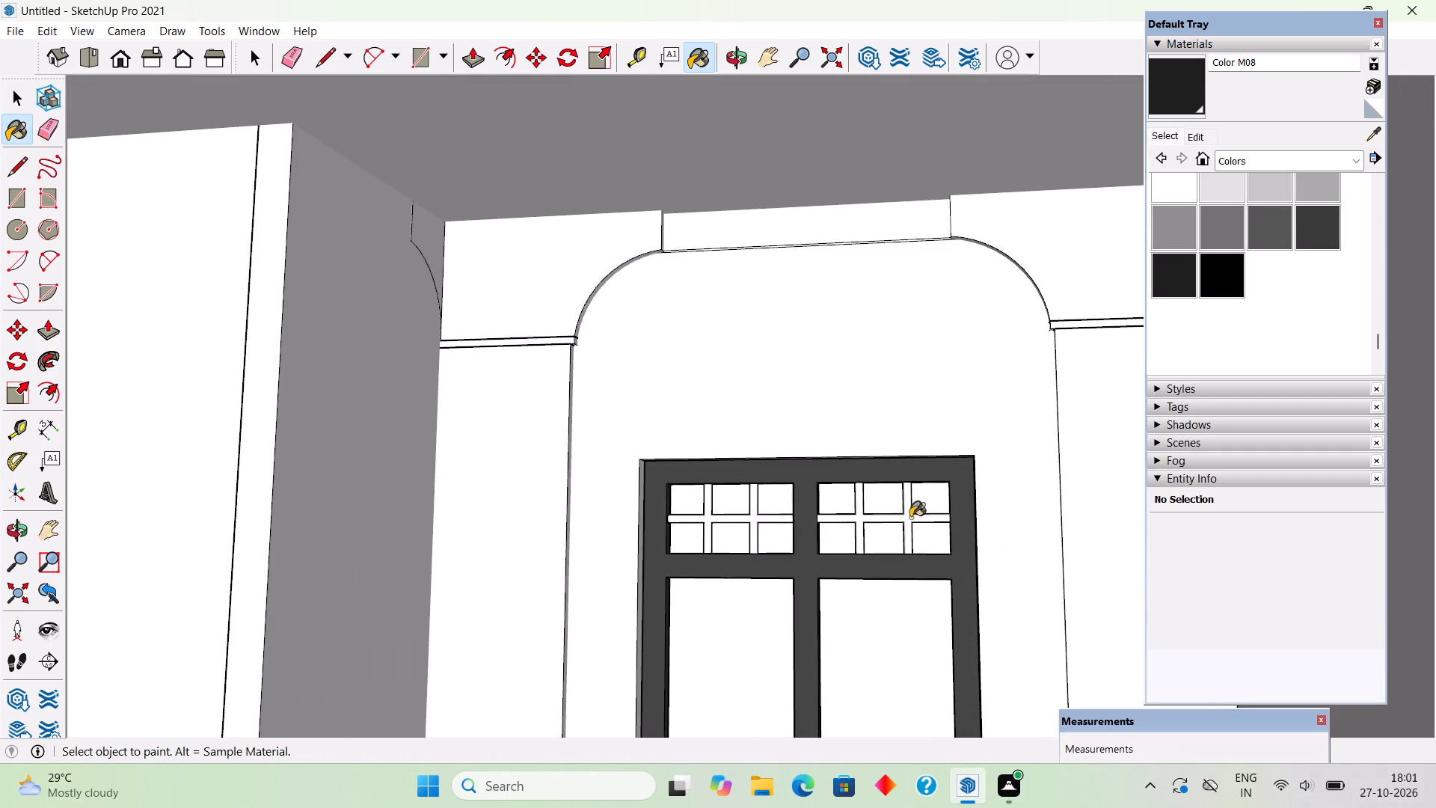
{"action": "left_click", "coordinate": [859, 501]}
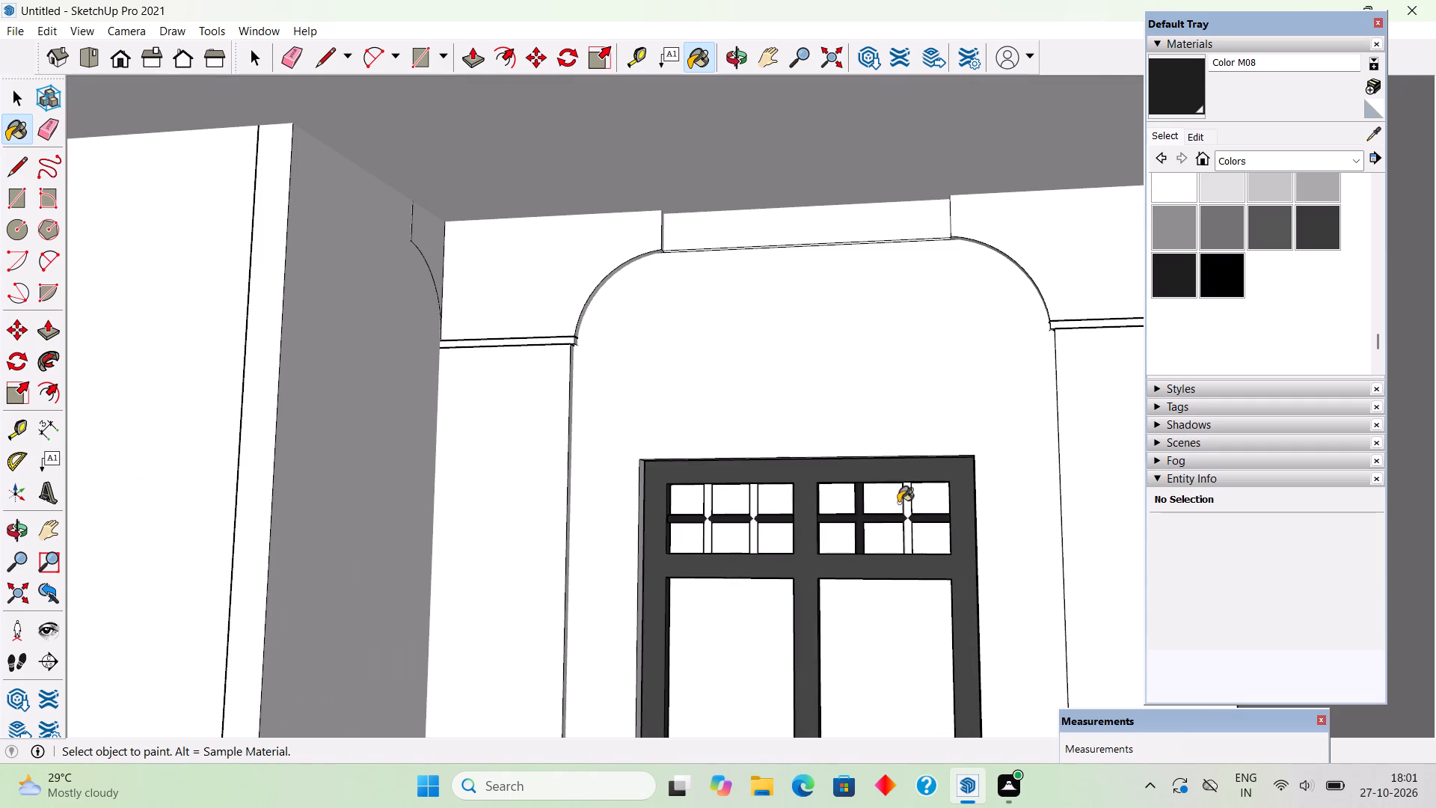
{"action": "left_click", "coordinate": [907, 504]}
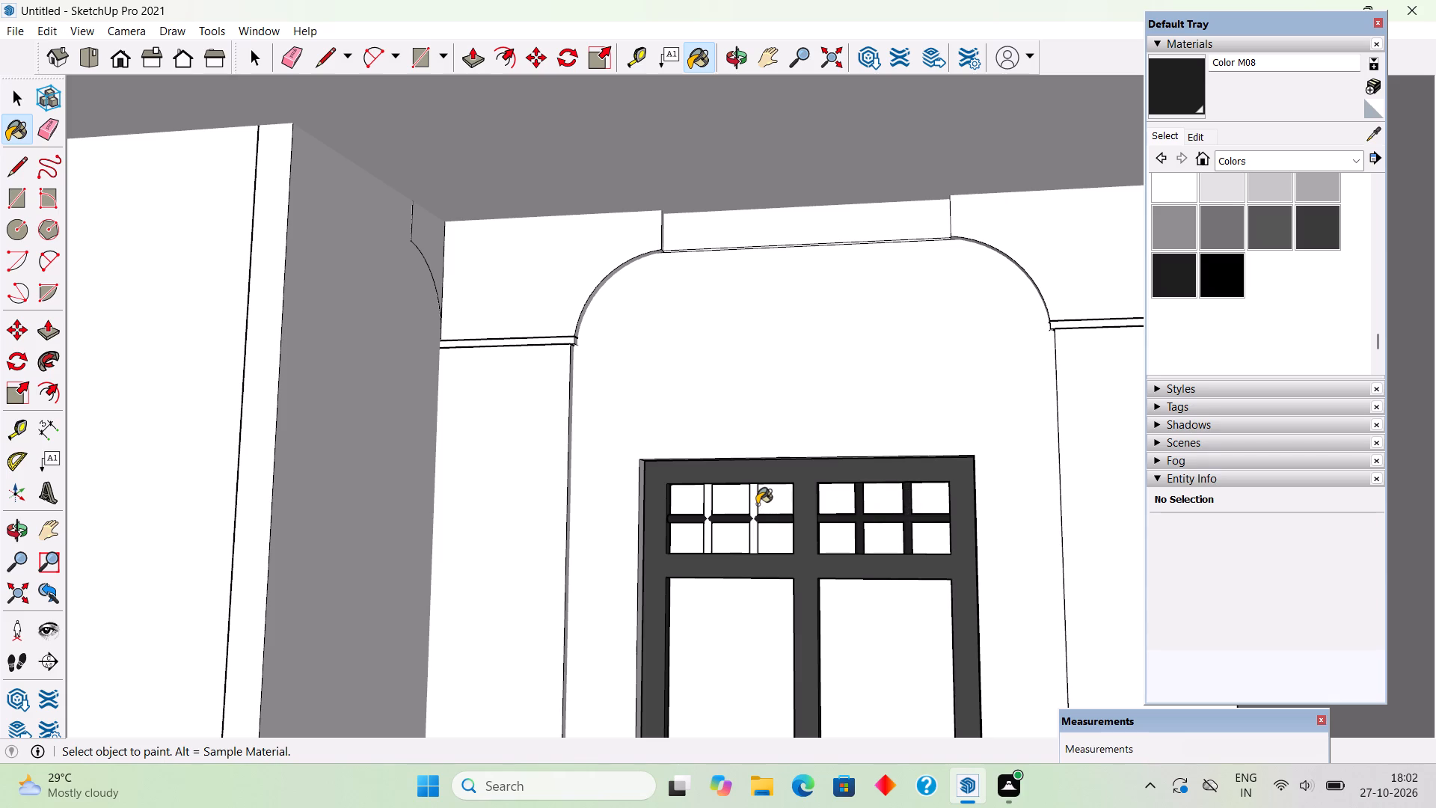
{"action": "left_click", "coordinate": [757, 504]}
{"action": "left_click", "coordinate": [707, 508]}
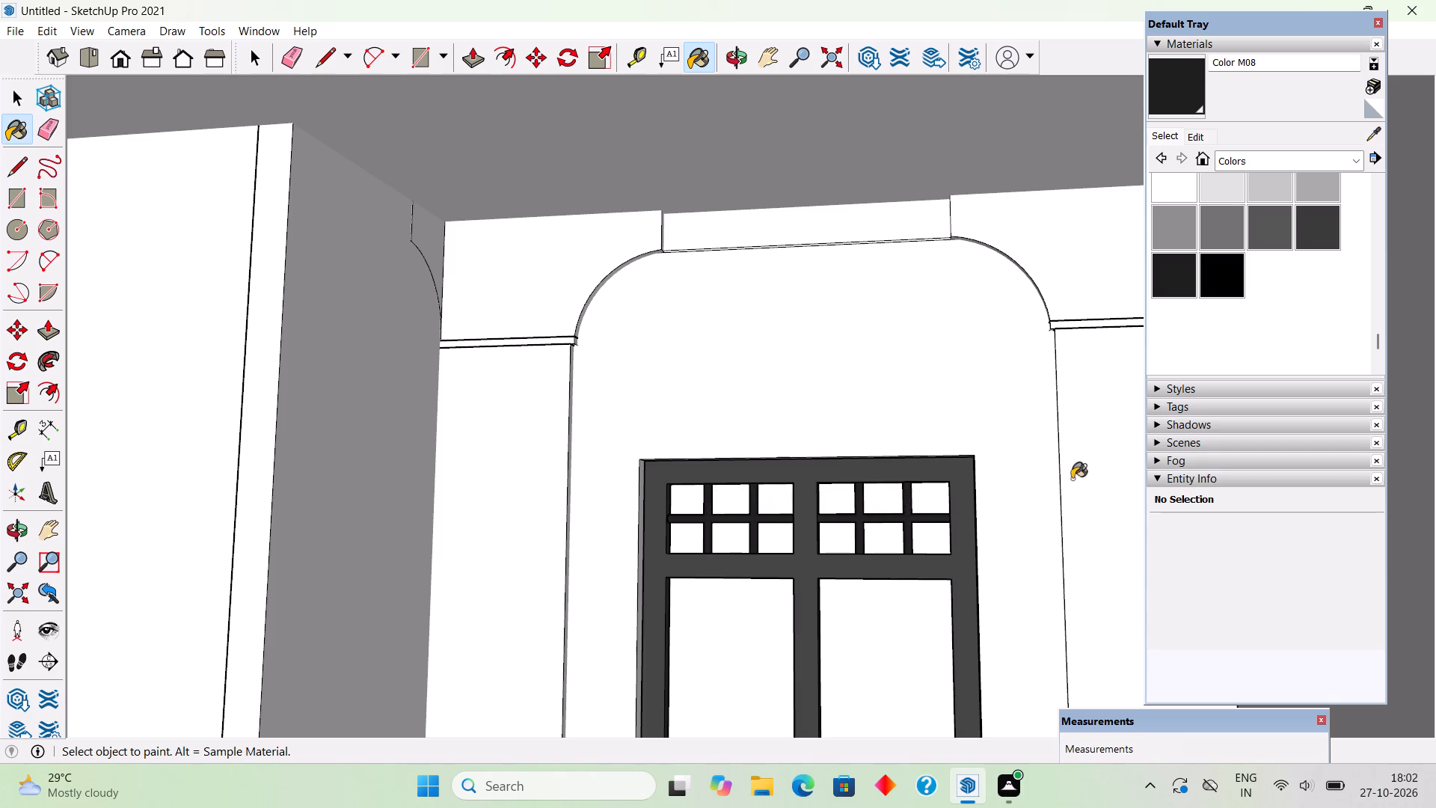
Paint the transom grille bars of the ground-floor bay window with Color M08 from inside.
{"action": "scroll", "coordinate": [1102, 405], "scroll_direction": "down", "scroll_amount": 8}
{"action": "scroll", "coordinate": [1043, 428], "scroll_direction": "down", "scroll_amount": 9}
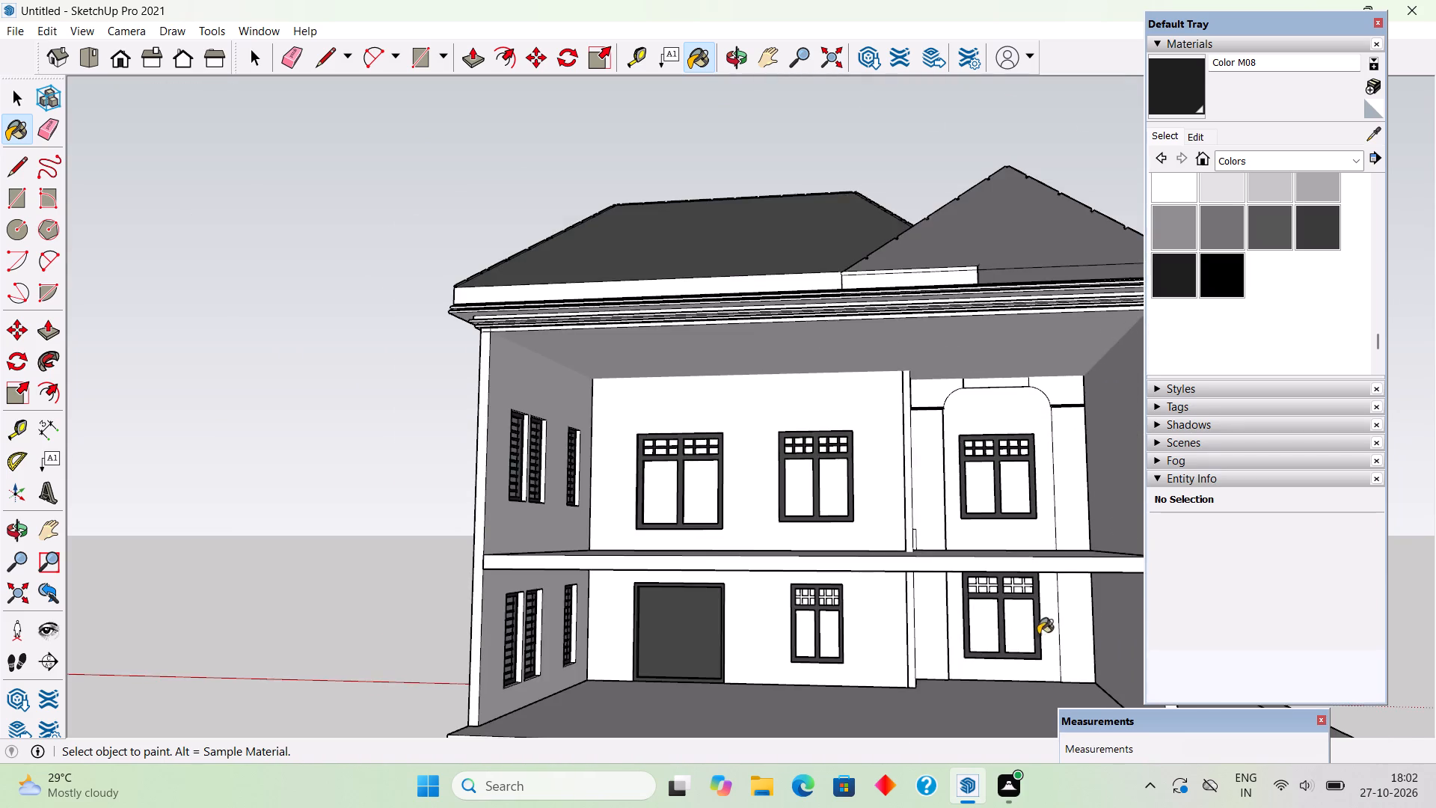
{"action": "scroll", "coordinate": [1038, 634], "scroll_direction": "up", "scroll_amount": 7}
{"action": "middle_click_drag", "start_coordinate": [970, 567], "coordinate": [983, 531]}
{"action": "scroll", "coordinate": [987, 541], "scroll_direction": "up", "scroll_amount": 4}
{"action": "left_click", "coordinate": [993, 548]}
{"action": "scroll", "coordinate": [993, 548], "scroll_direction": "up", "scroll_amount": 4}
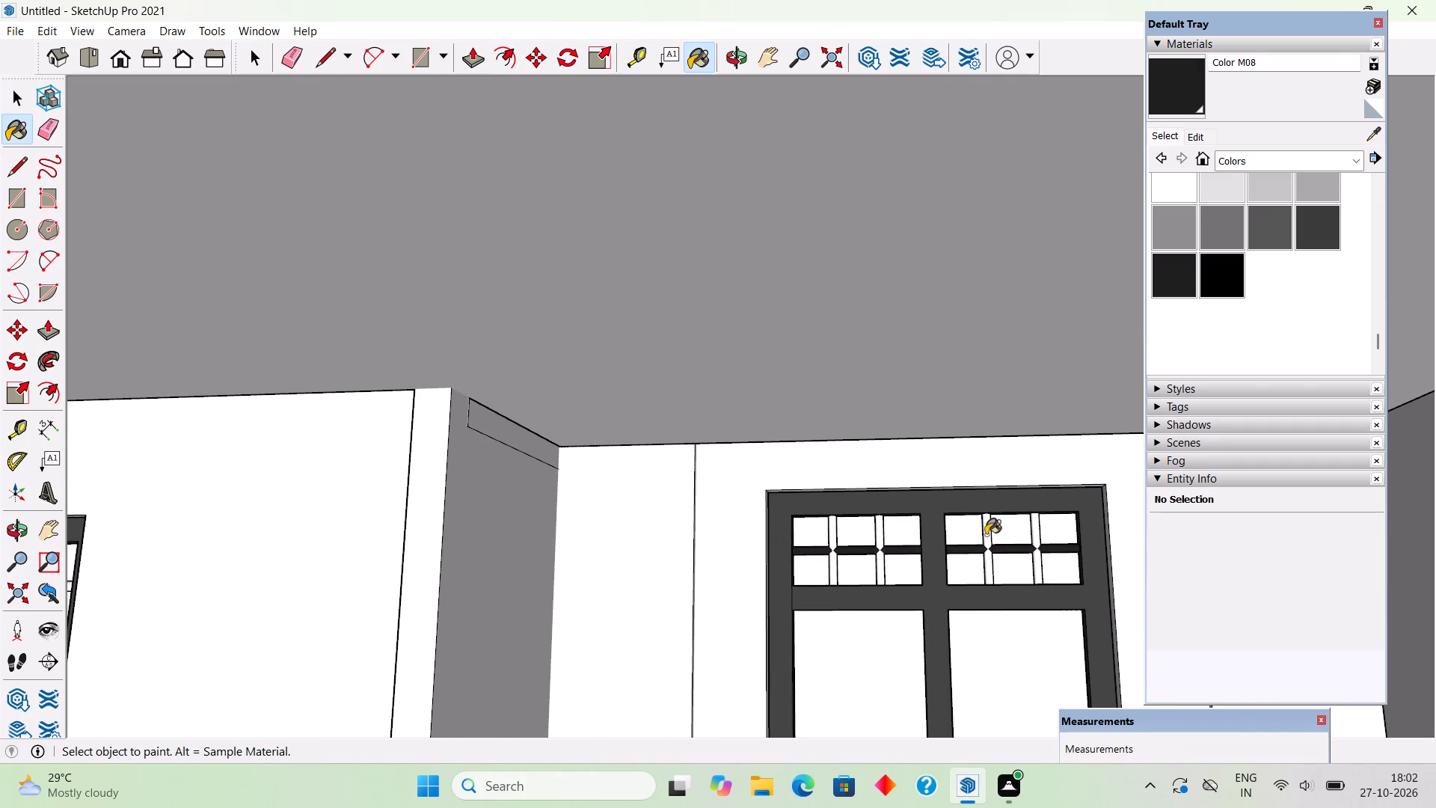
{"action": "left_click", "coordinate": [986, 535]}
{"action": "left_click", "coordinate": [1038, 537]}
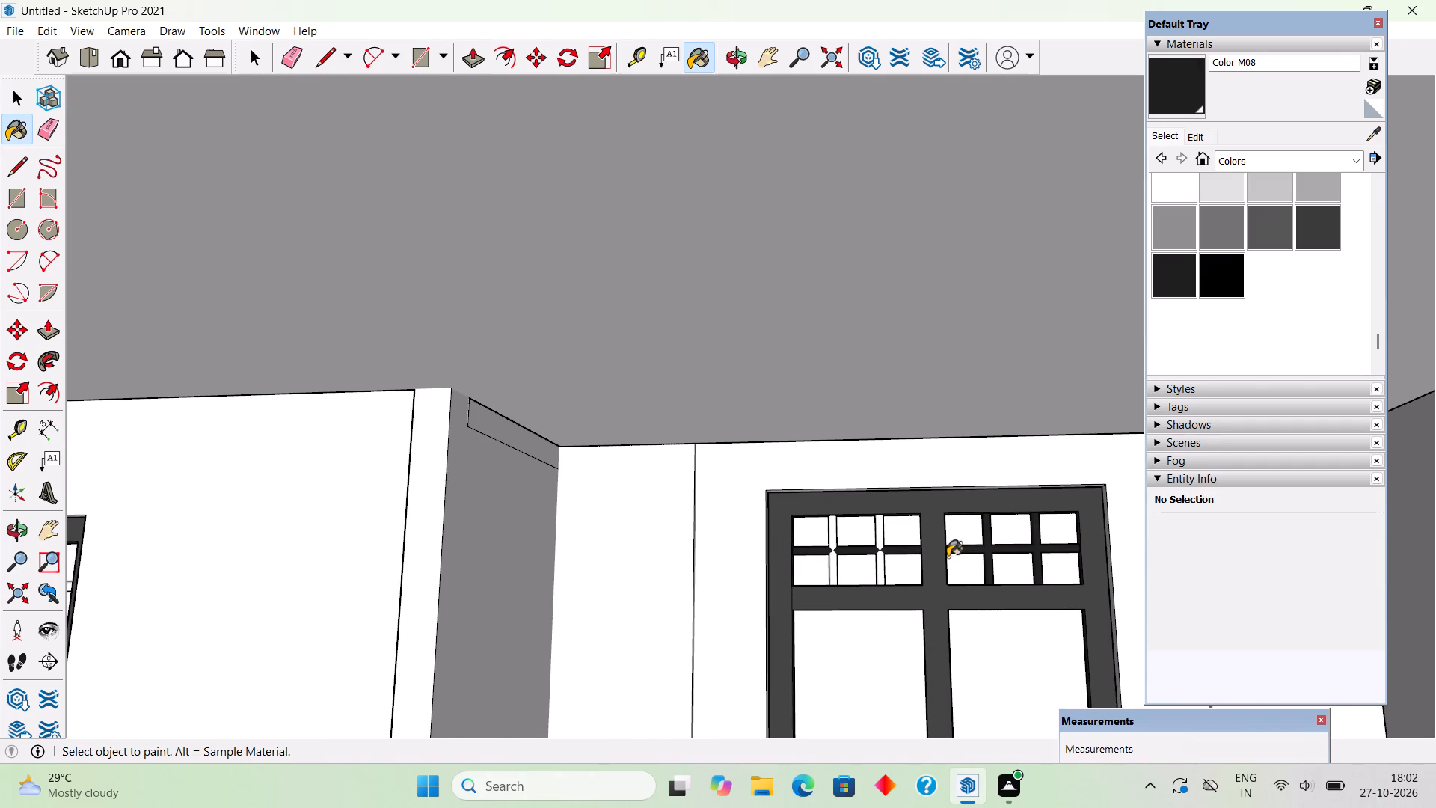
{"action": "left_click", "coordinate": [883, 543]}
{"action": "scroll", "coordinate": [841, 536], "scroll_direction": "up", "scroll_amount": 3}
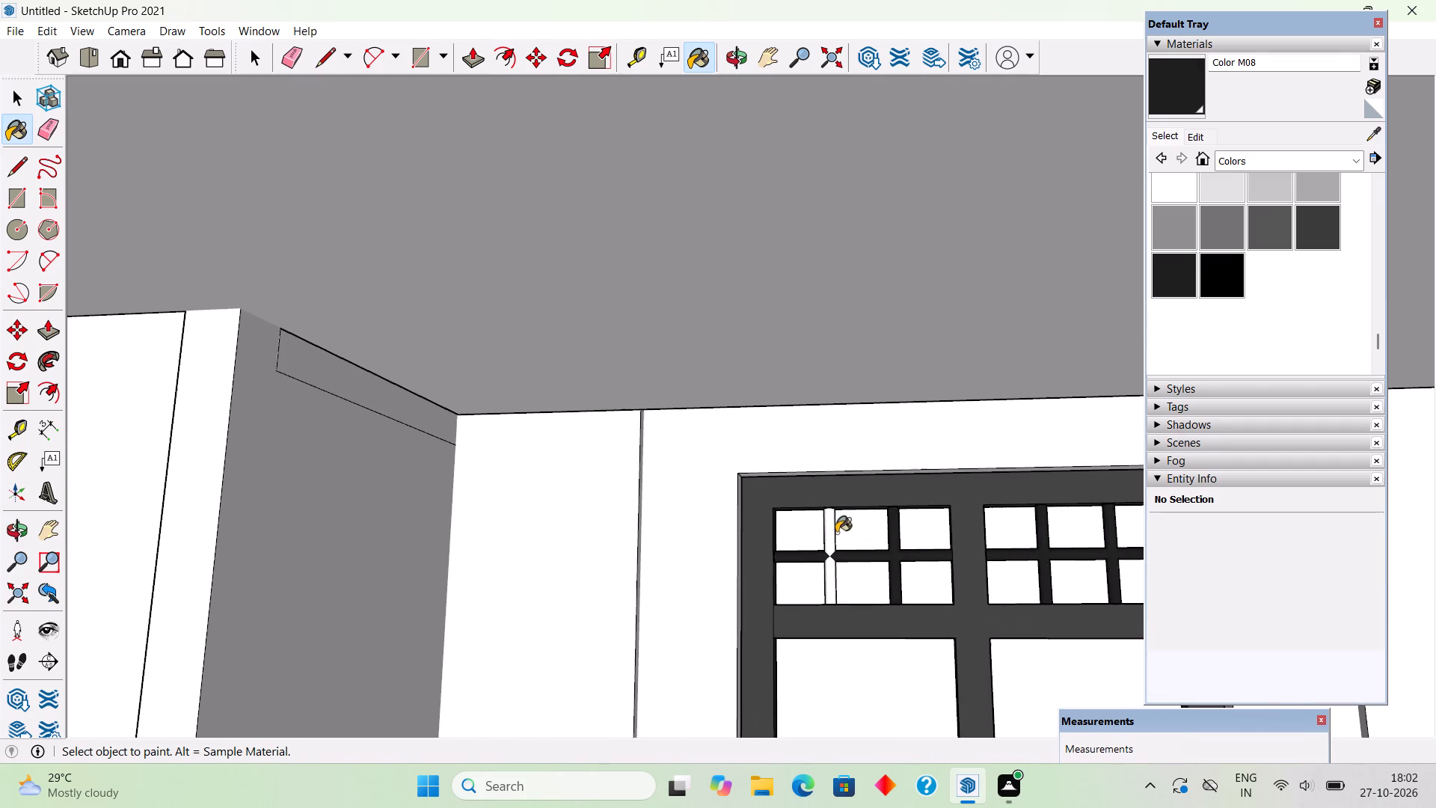
{"action": "scroll", "coordinate": [823, 530], "scroll_direction": "up", "scroll_amount": 1}
{"action": "left_click", "coordinate": [831, 535]}
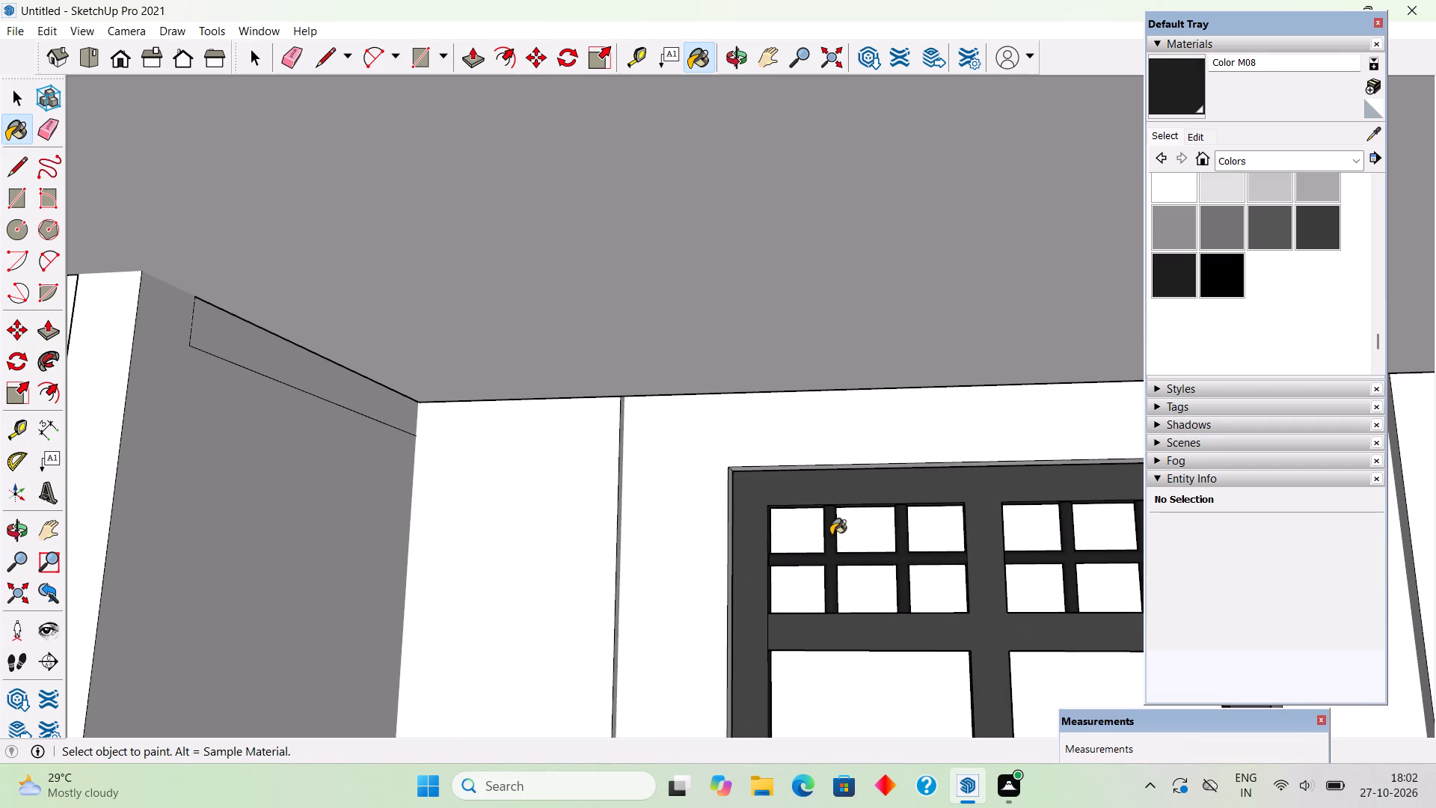
Paint the transom grille bars of the ground-floor window beside the front door with Color M08.
{"action": "scroll", "coordinate": [831, 535], "scroll_direction": "down", "scroll_amount": 10}
{"action": "scroll", "coordinate": [903, 536], "scroll_direction": "down", "scroll_amount": 5}
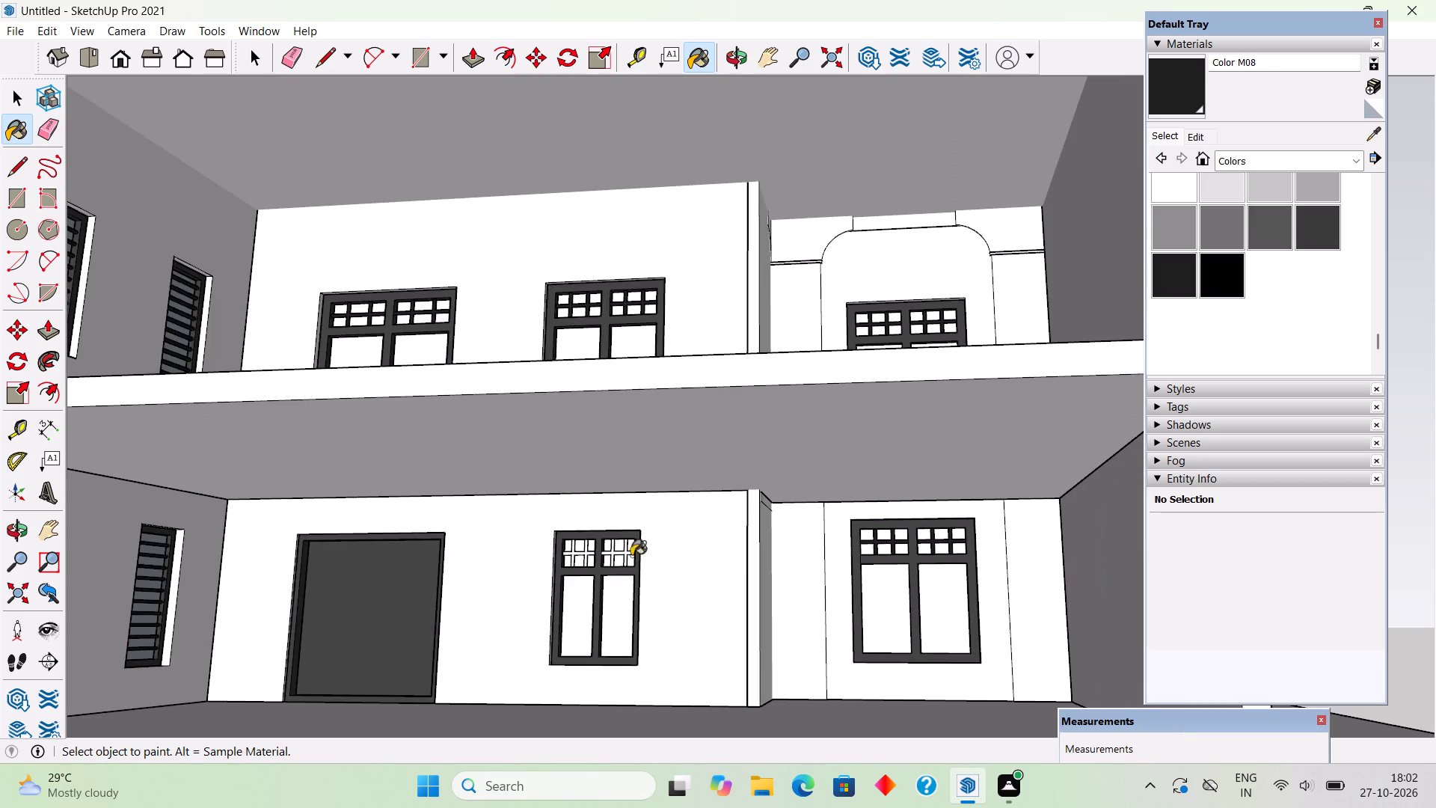
{"action": "scroll", "coordinate": [616, 548], "scroll_direction": "up", "scroll_amount": 15}
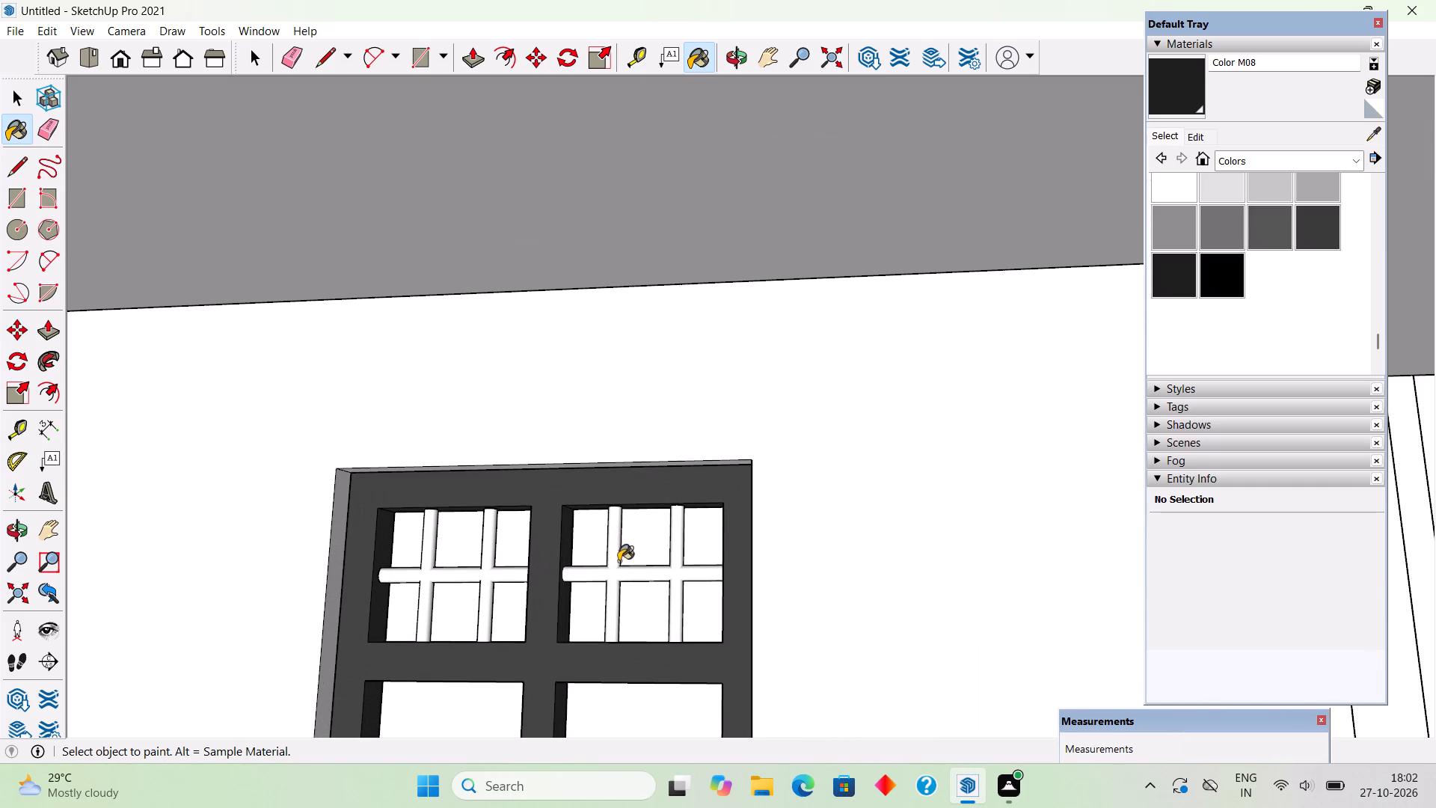
{"action": "left_click", "coordinate": [610, 570]}
{"action": "left_click", "coordinate": [653, 572]}
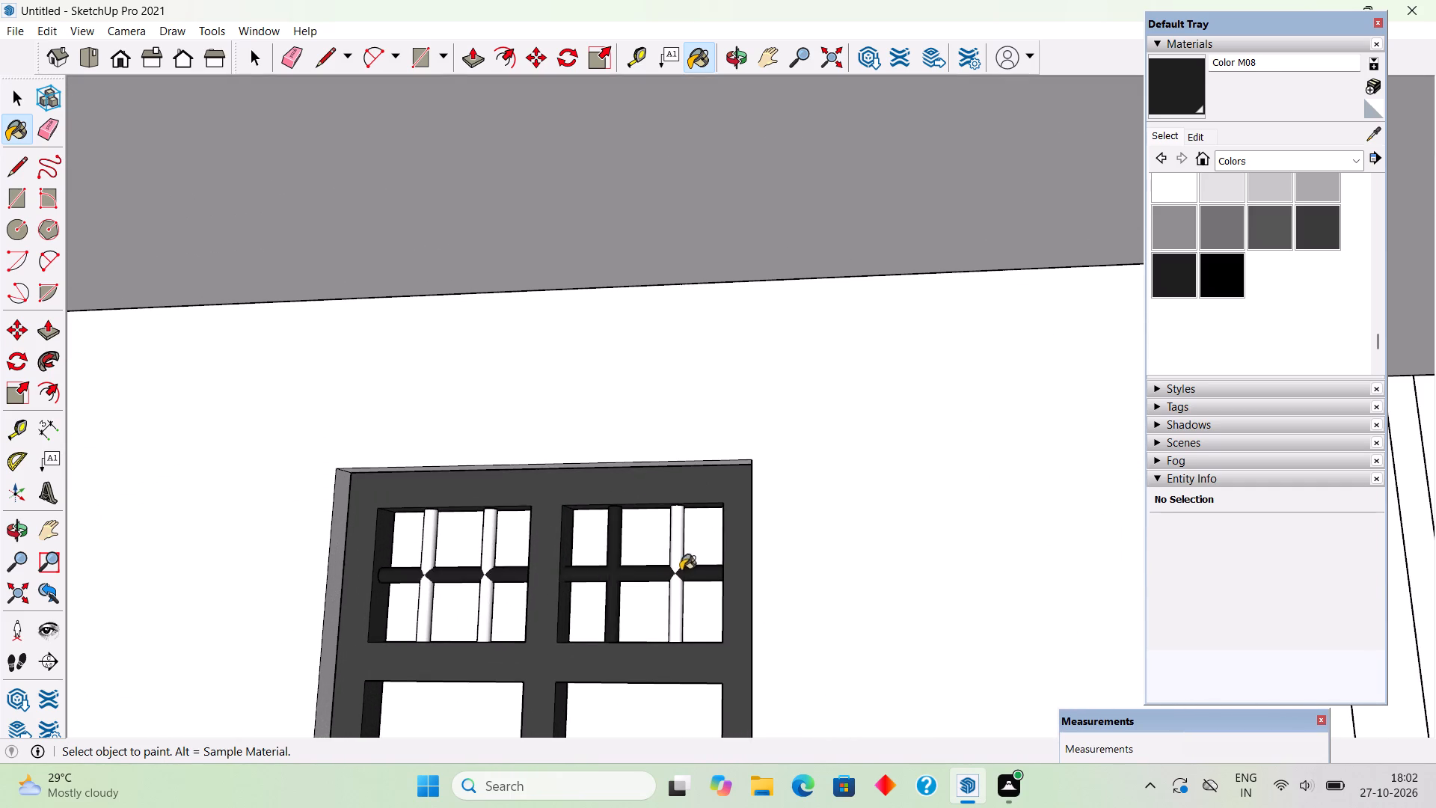
{"action": "left_click", "coordinate": [680, 548]}
{"action": "left_click", "coordinate": [485, 556]}
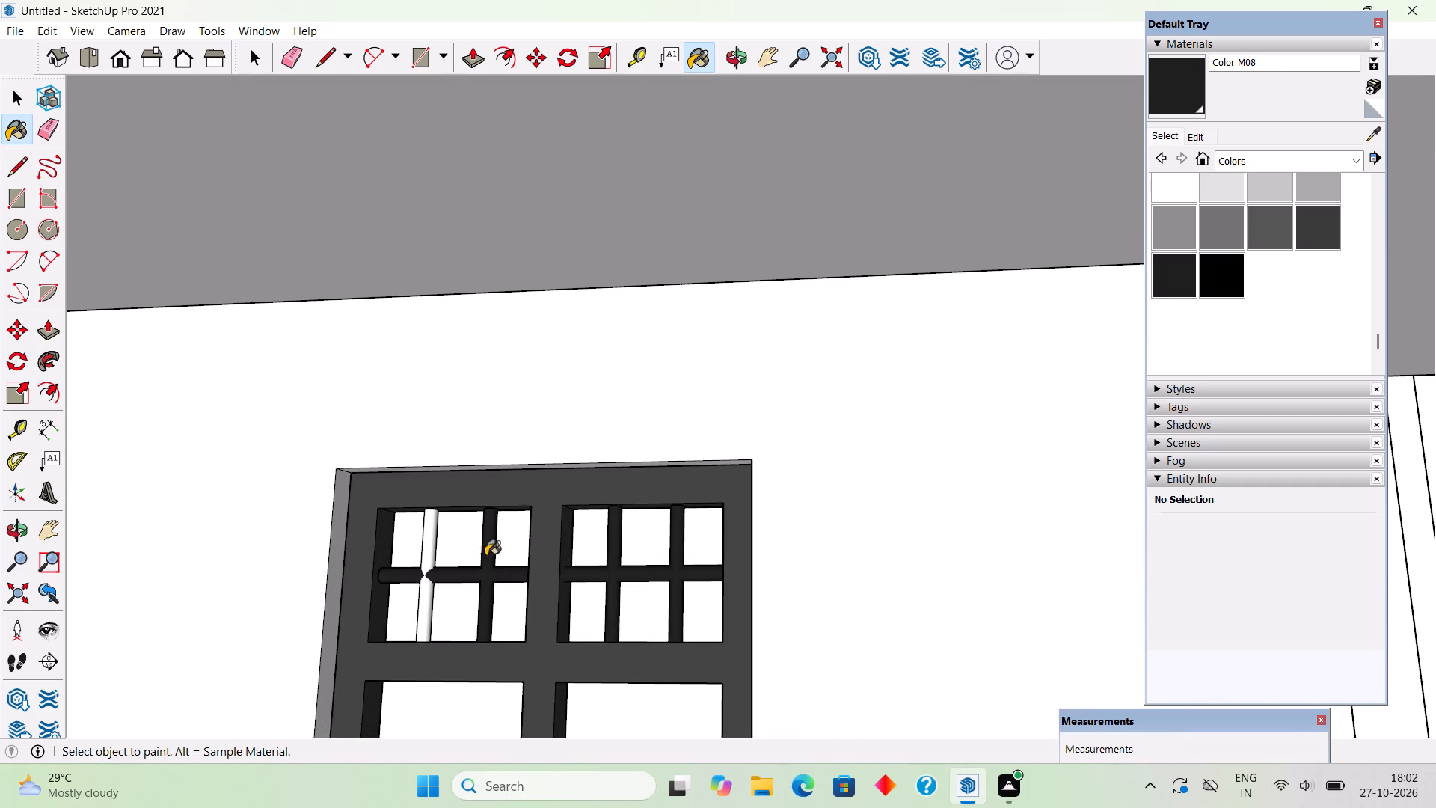
{"action": "left_click", "coordinate": [423, 561]}
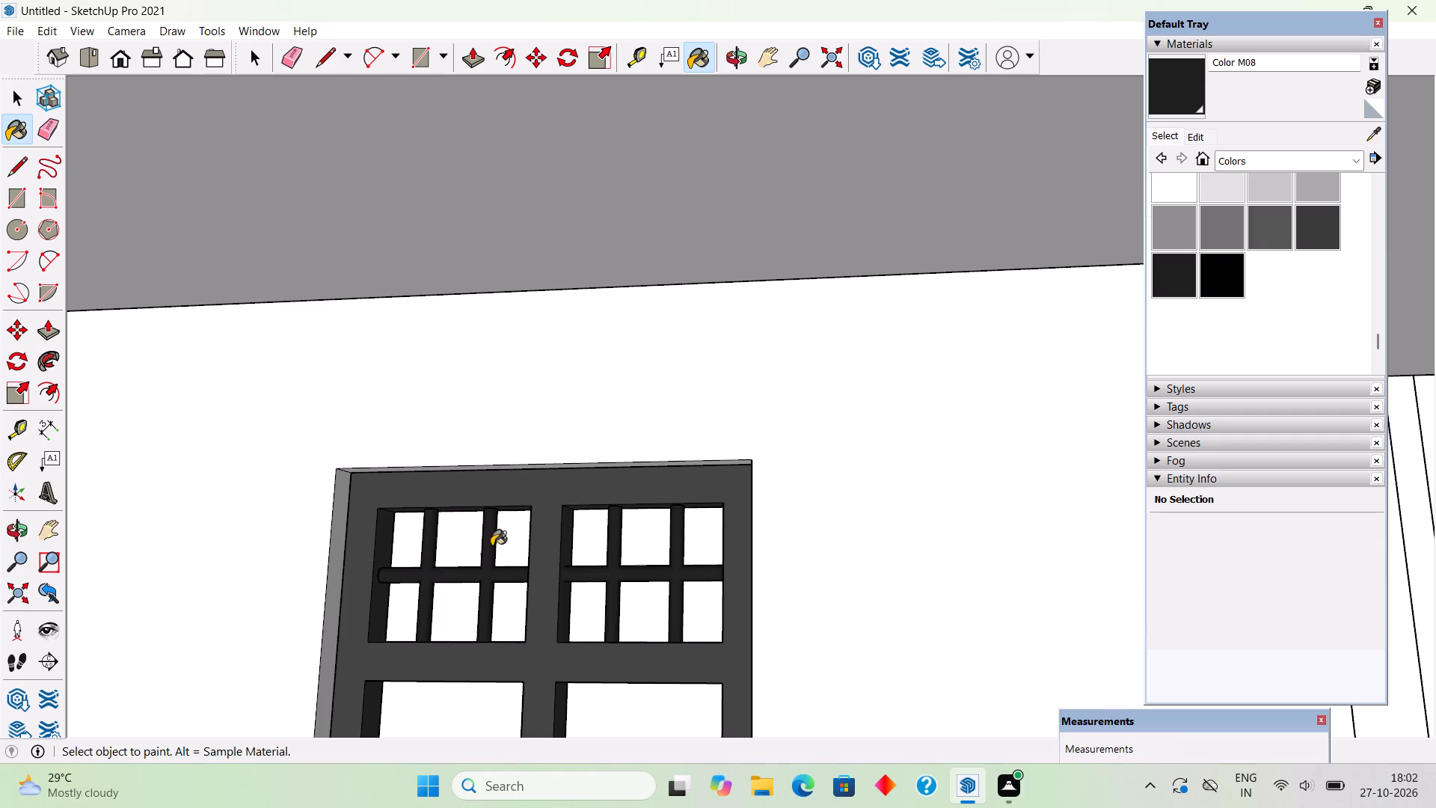
Examine the whole house from the open rear, the blank side wall and the front facade to check the painted windows.
{"action": "scroll", "coordinate": [567, 518], "scroll_direction": "down", "scroll_amount": 15}
{"action": "scroll", "coordinate": [624, 551], "scroll_direction": "down", "scroll_amount": 9}
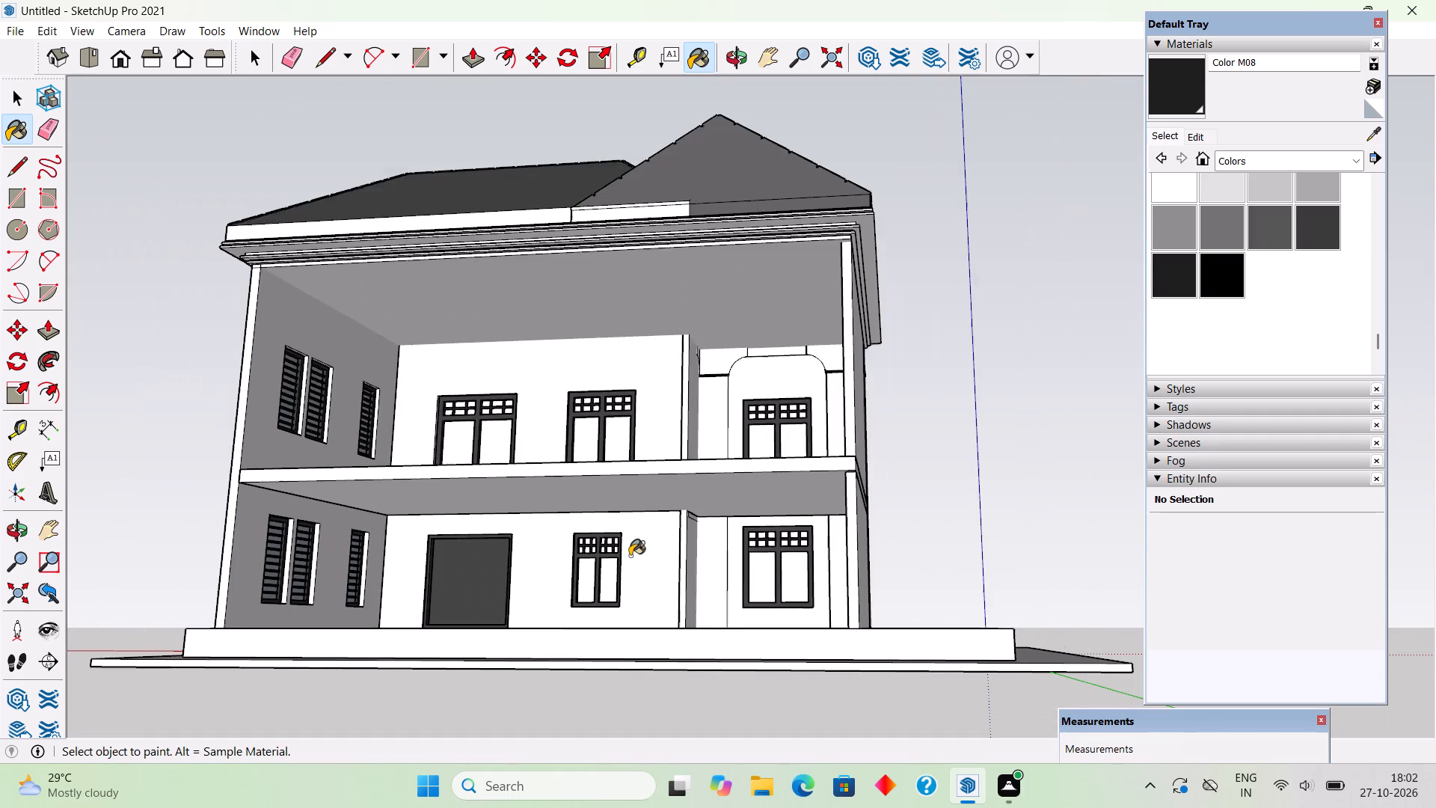
{"action": "middle_click_drag", "start_coordinate": [638, 566], "coordinate": [749, 756]}
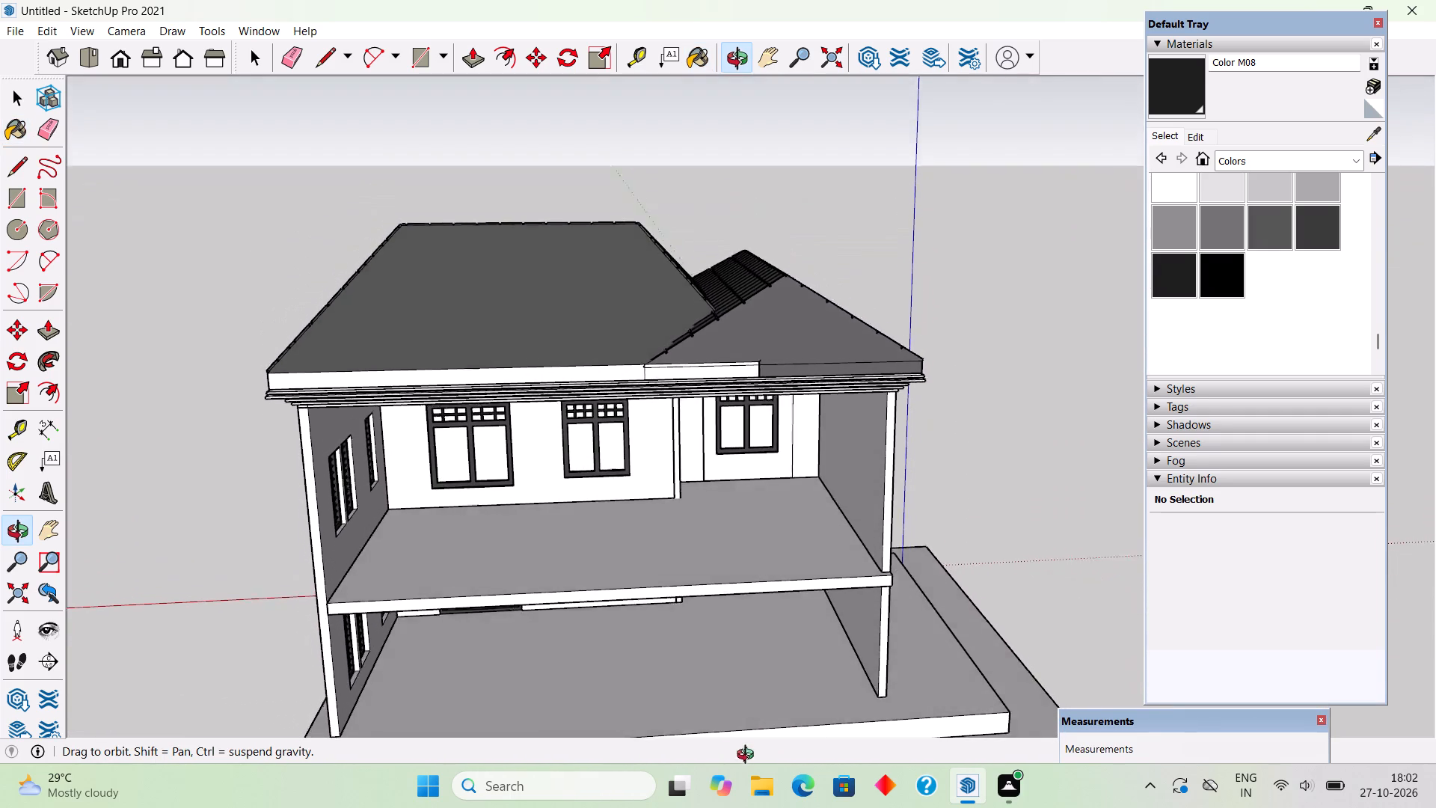
{"action": "middle_click_drag", "start_coordinate": [749, 756], "coordinate": [749, 780]}
{"action": "middle_click_drag", "start_coordinate": [989, 671], "coordinate": [254, 576]}
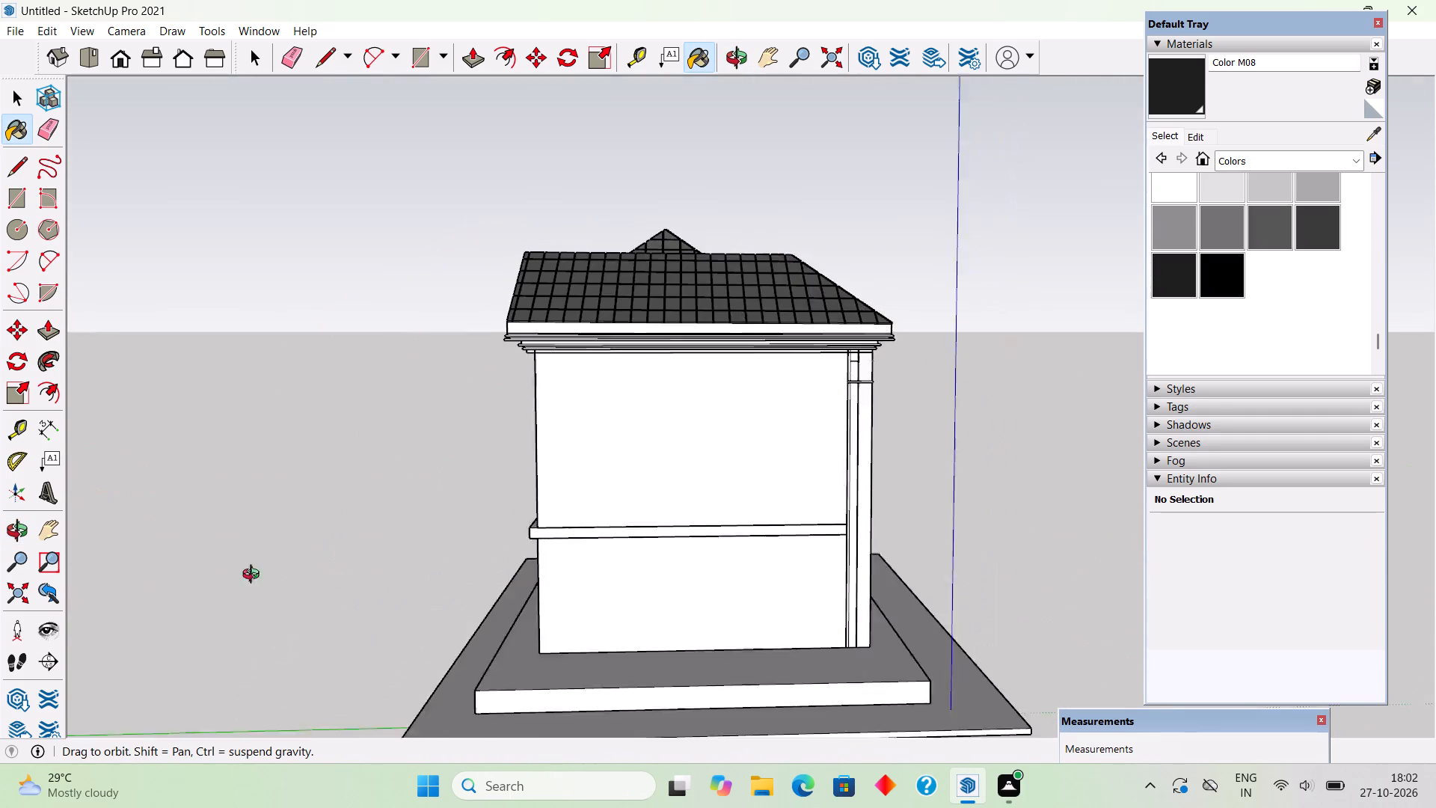
{"action": "middle_click_drag", "start_coordinate": [254, 576], "coordinate": [214, 576]}
{"action": "key", "text": "space"}
{"action": "middle_click_drag", "start_coordinate": [891, 524], "coordinate": [322, 543]}
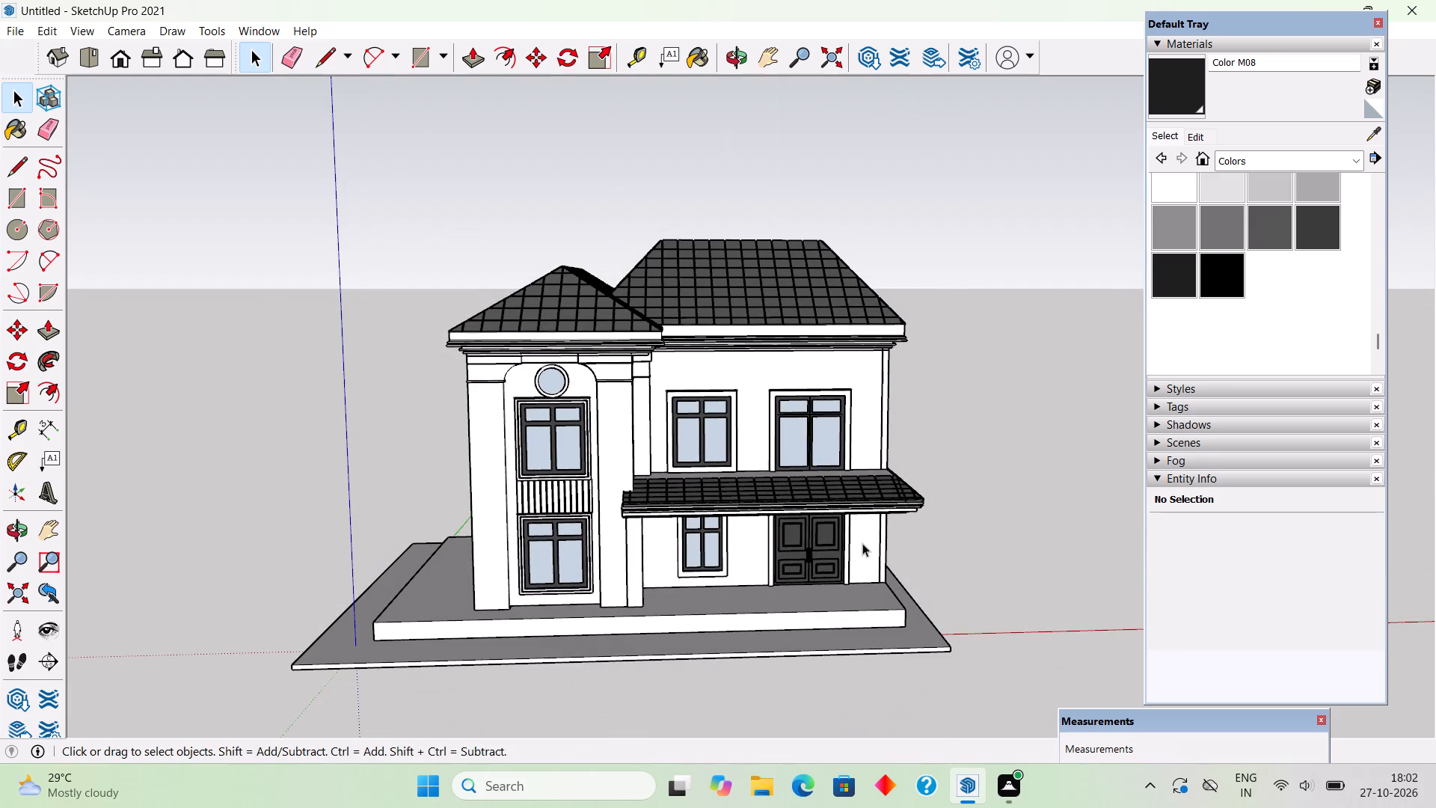
{"action": "middle_click_drag", "start_coordinate": [868, 536], "coordinate": [877, 512]}
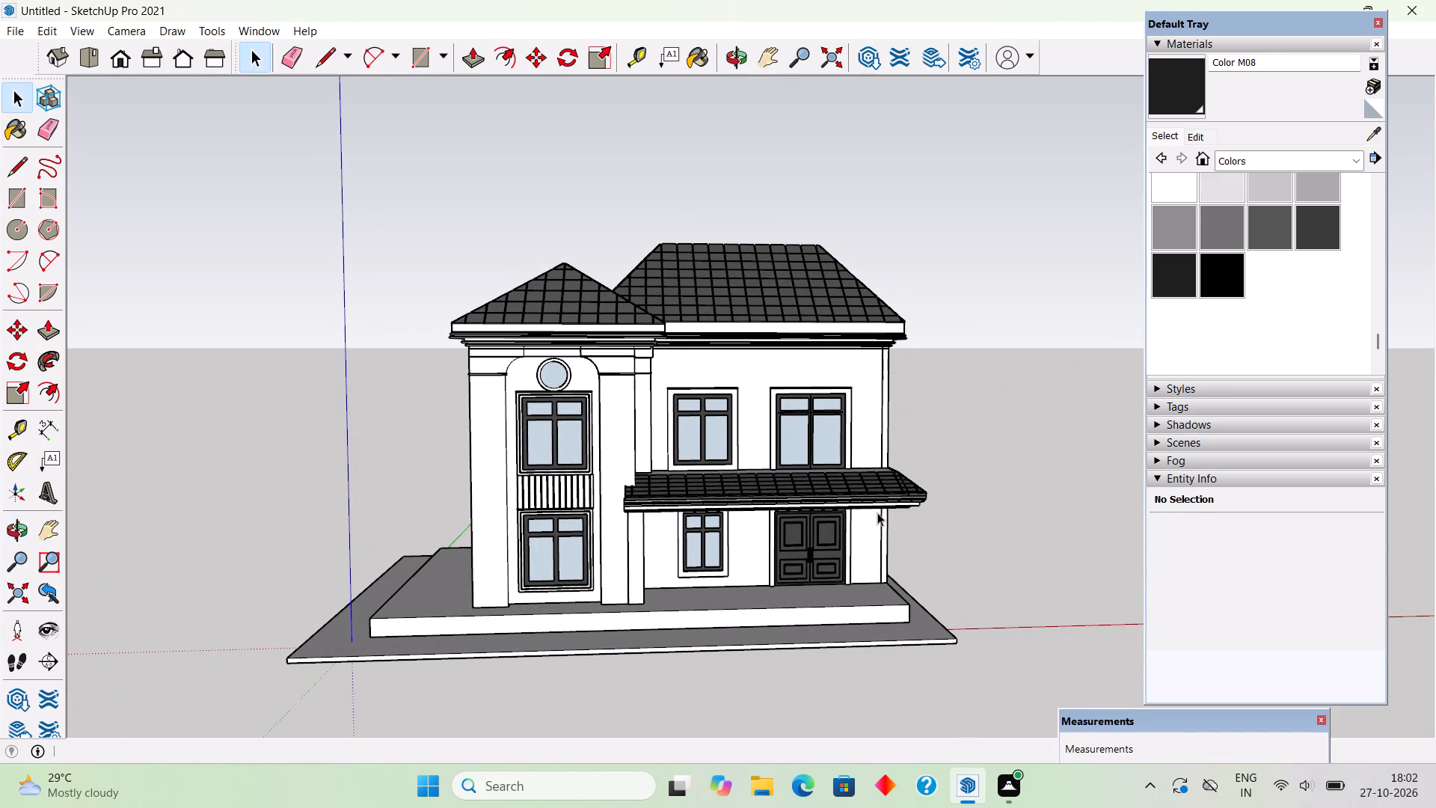
Paint all four panes of the ground-floor bay window with Translucent Glass Gray from the Glass and Mirrors collection.
{"action": "scroll", "coordinate": [910, 459], "scroll_direction": "up", "scroll_amount": 4}
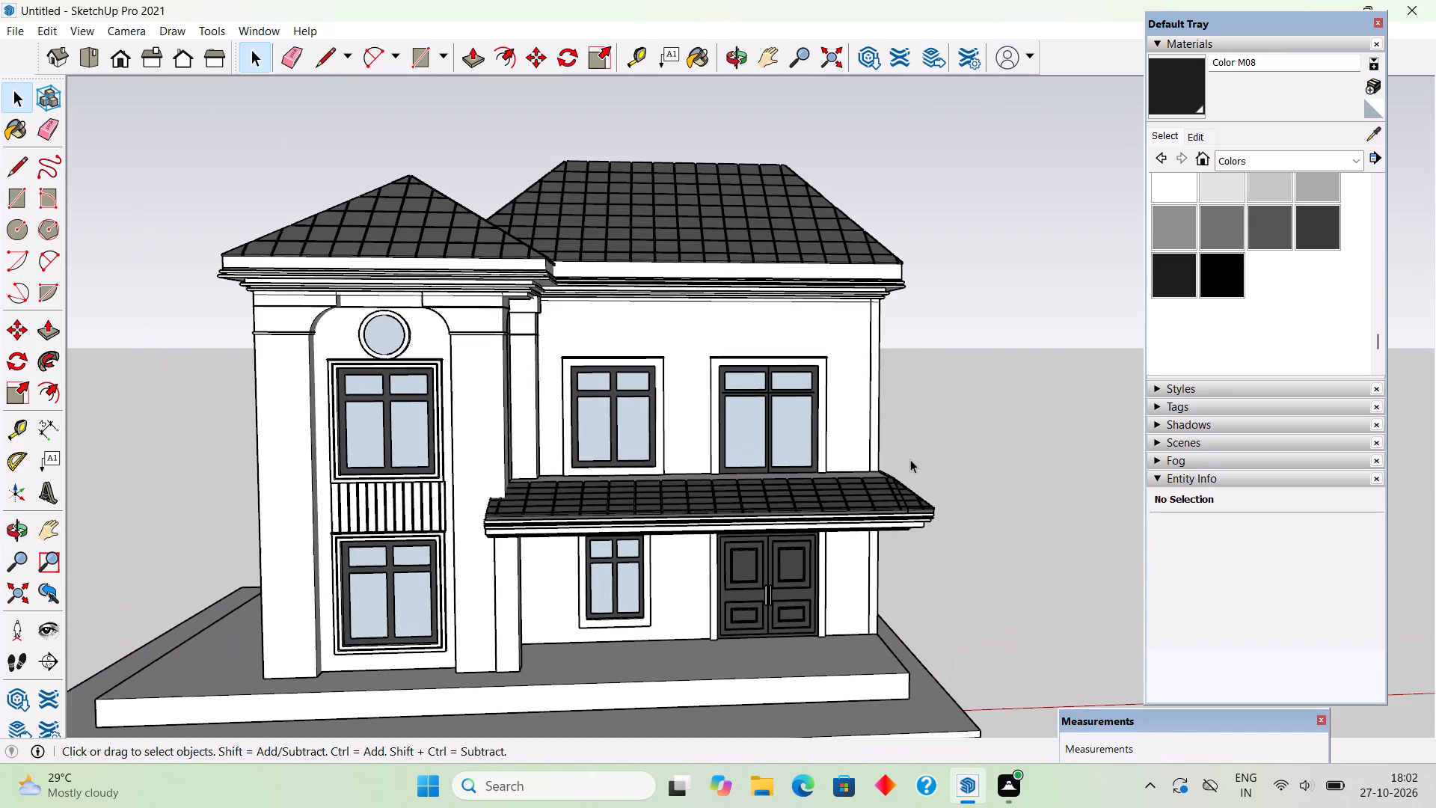
{"action": "left_click", "coordinate": [1274, 156]}
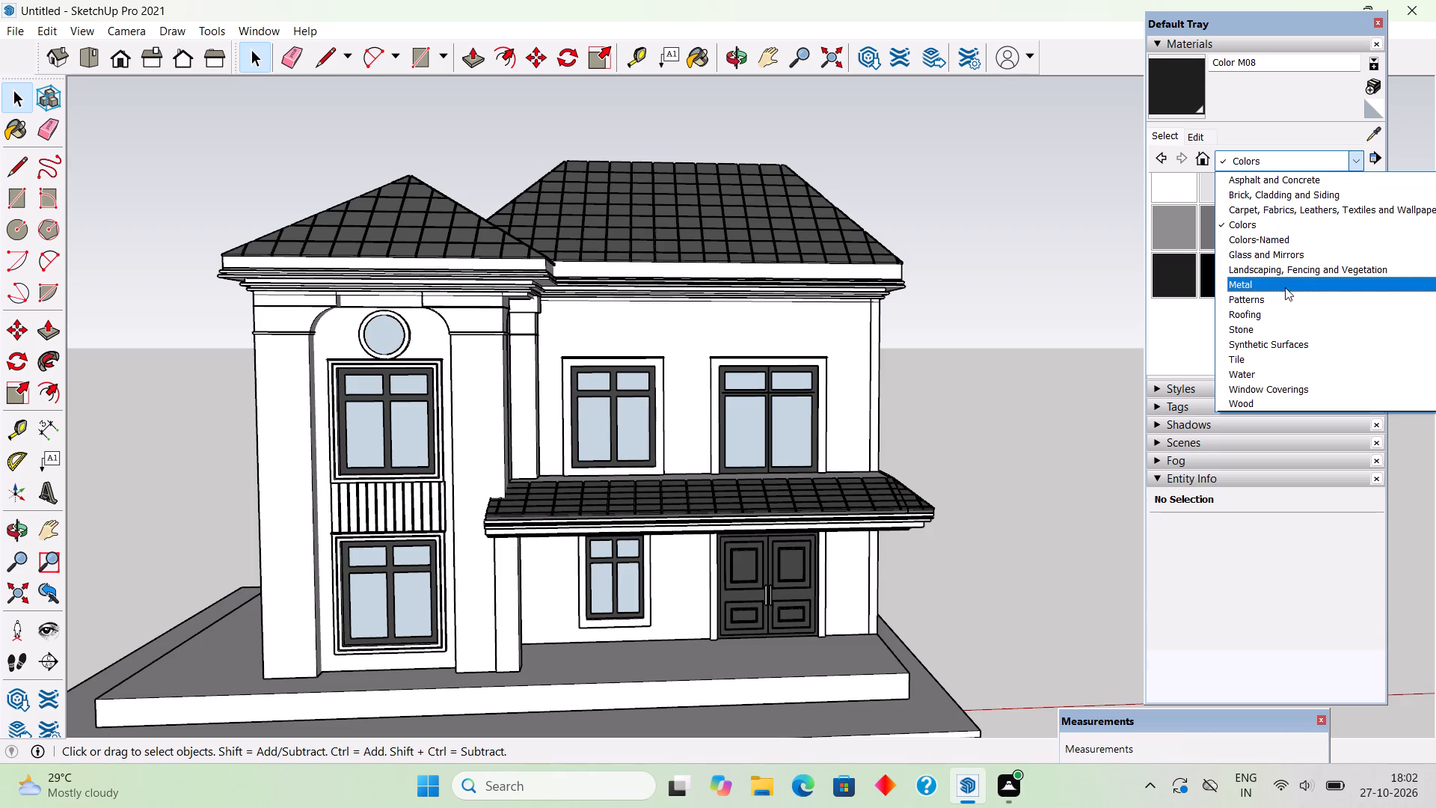
{"action": "left_click", "coordinate": [1281, 257]}
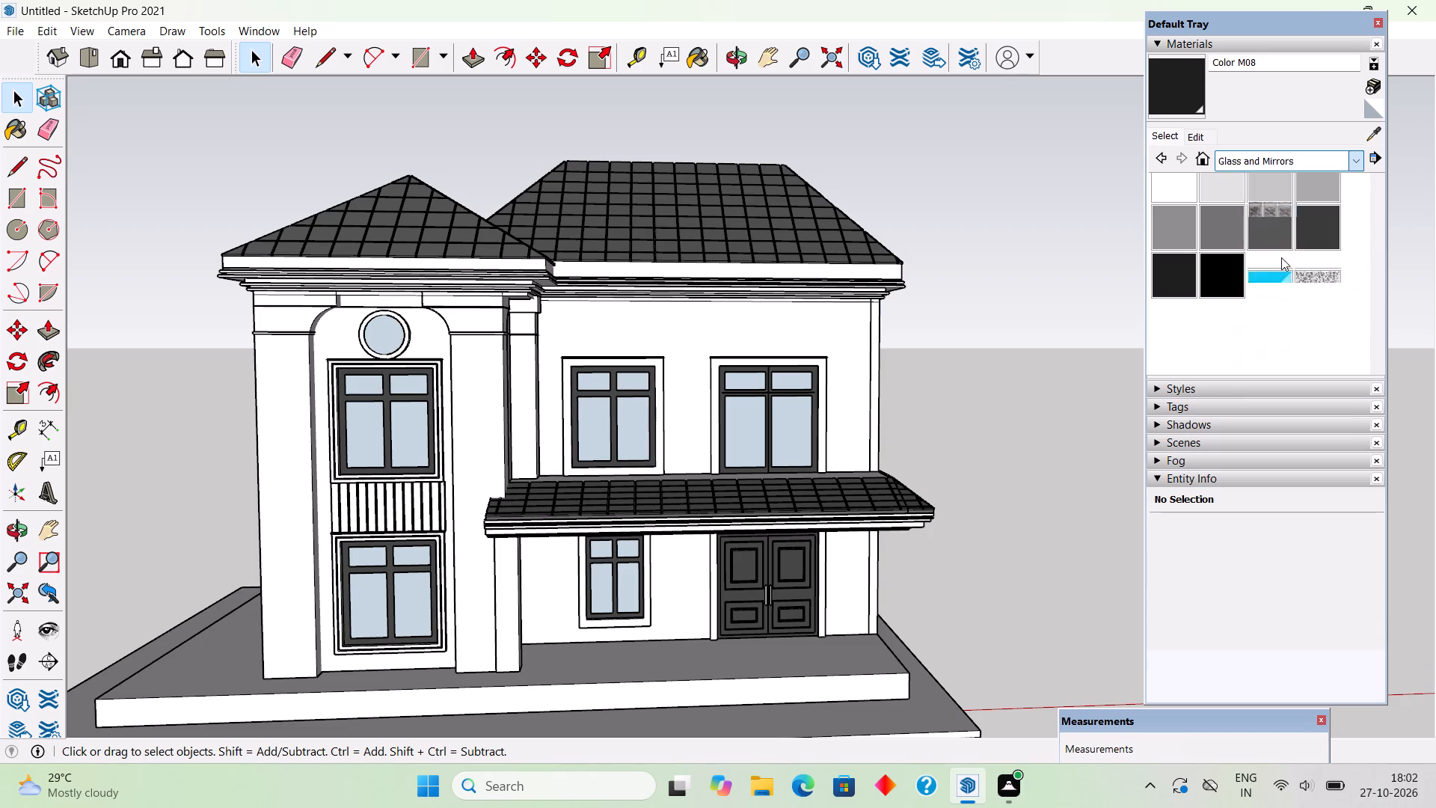
{"action": "left_click", "coordinate": [1304, 247]}
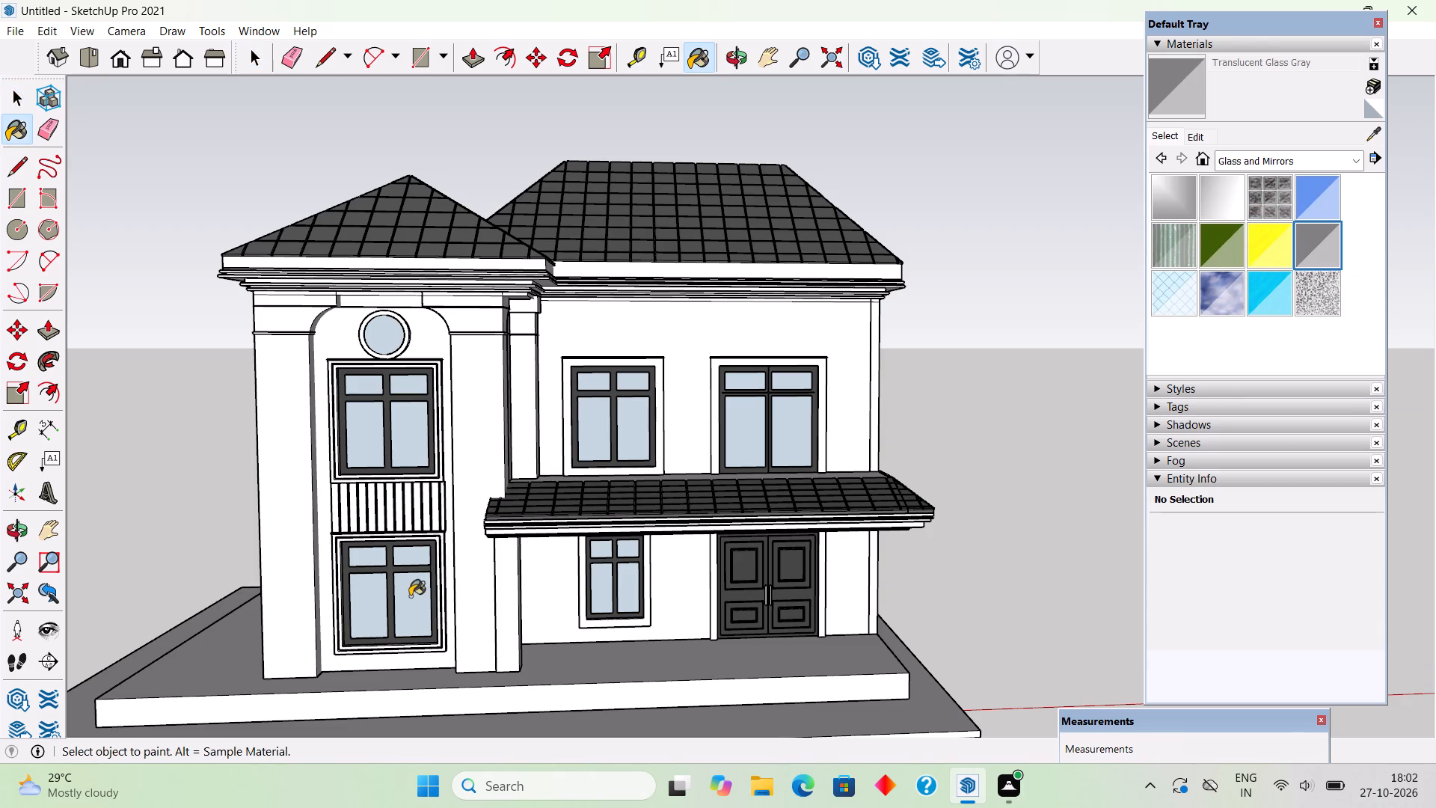
{"action": "left_click", "coordinate": [410, 596]}
{"action": "left_click", "coordinate": [363, 602]}
{"action": "left_click", "coordinate": [366, 564]}
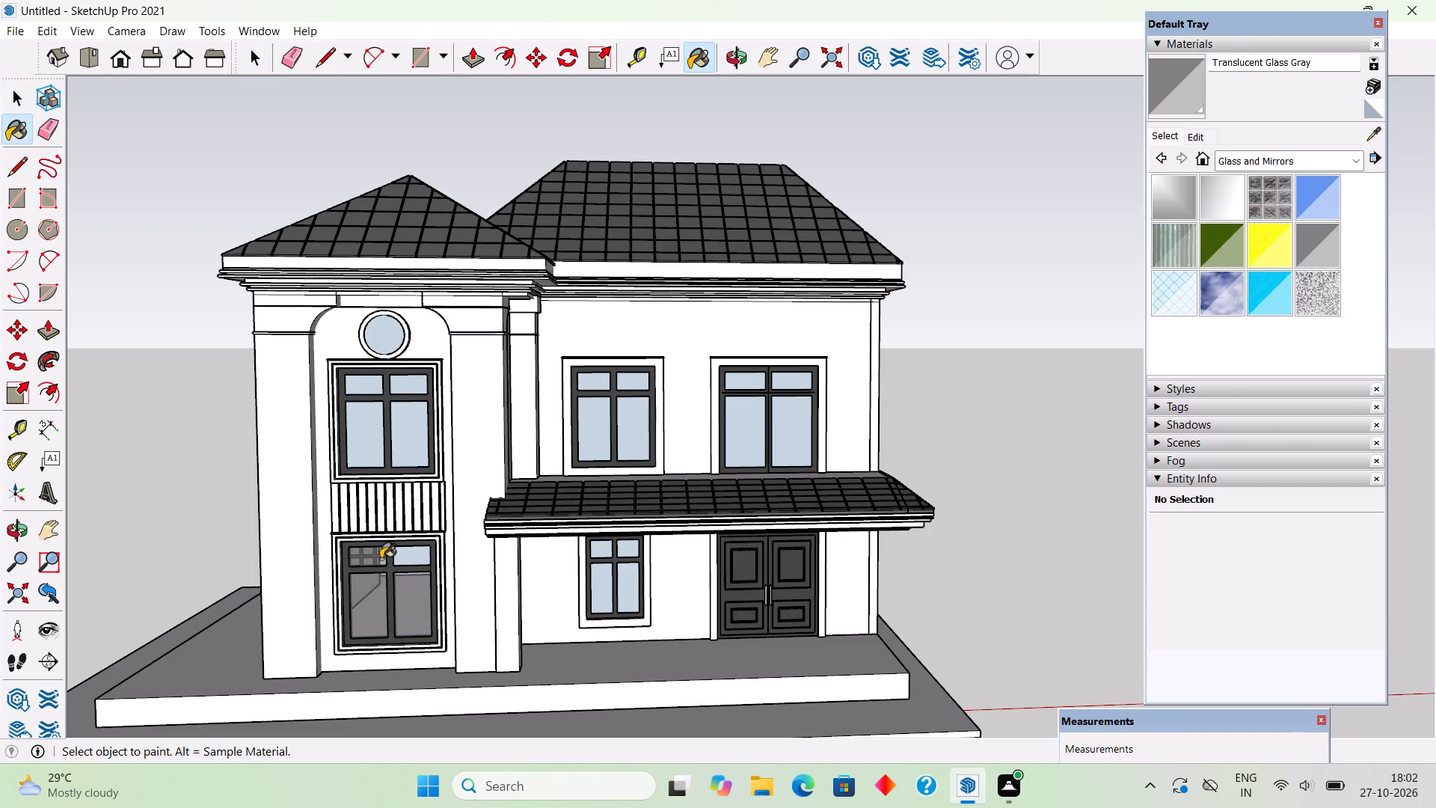
{"action": "left_click", "coordinate": [396, 559]}
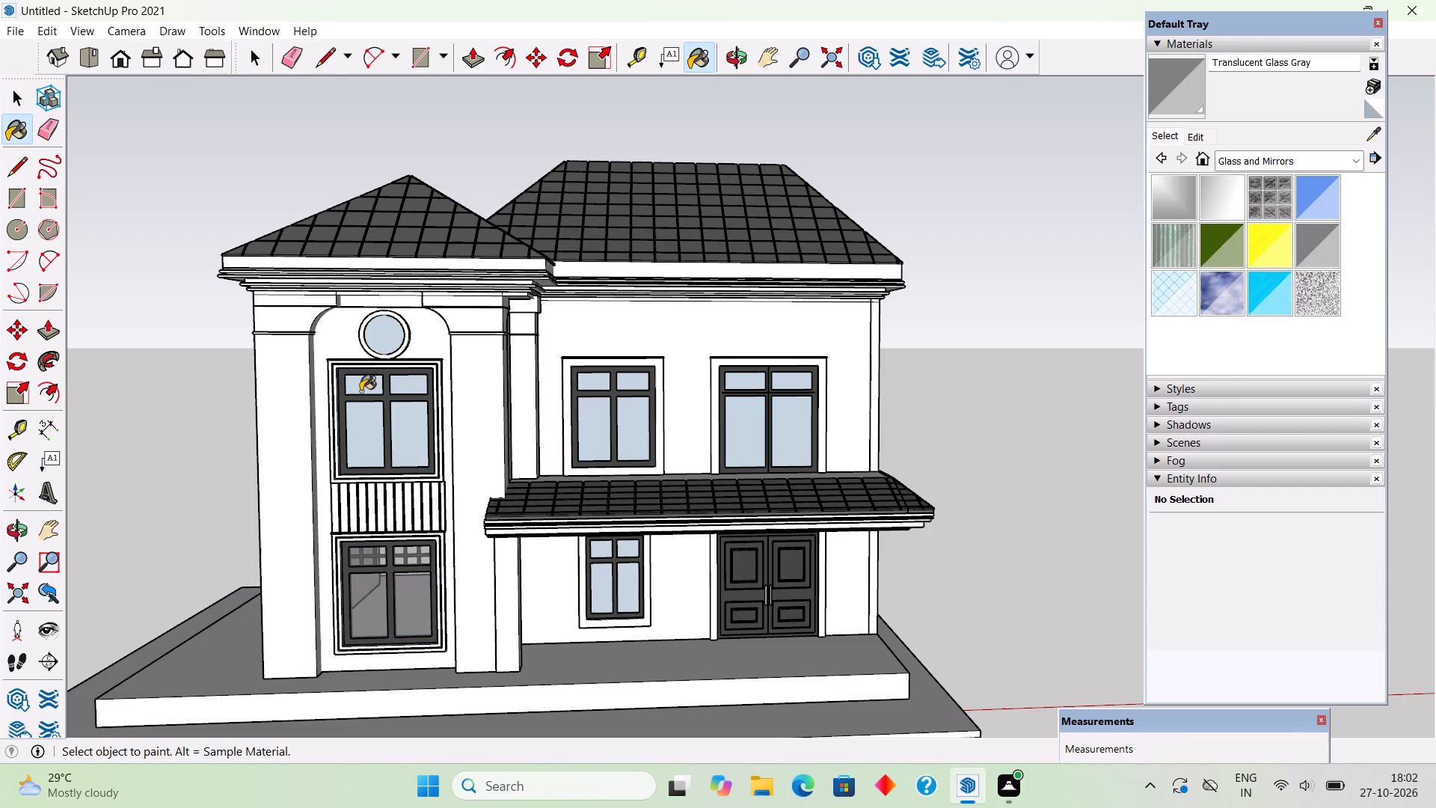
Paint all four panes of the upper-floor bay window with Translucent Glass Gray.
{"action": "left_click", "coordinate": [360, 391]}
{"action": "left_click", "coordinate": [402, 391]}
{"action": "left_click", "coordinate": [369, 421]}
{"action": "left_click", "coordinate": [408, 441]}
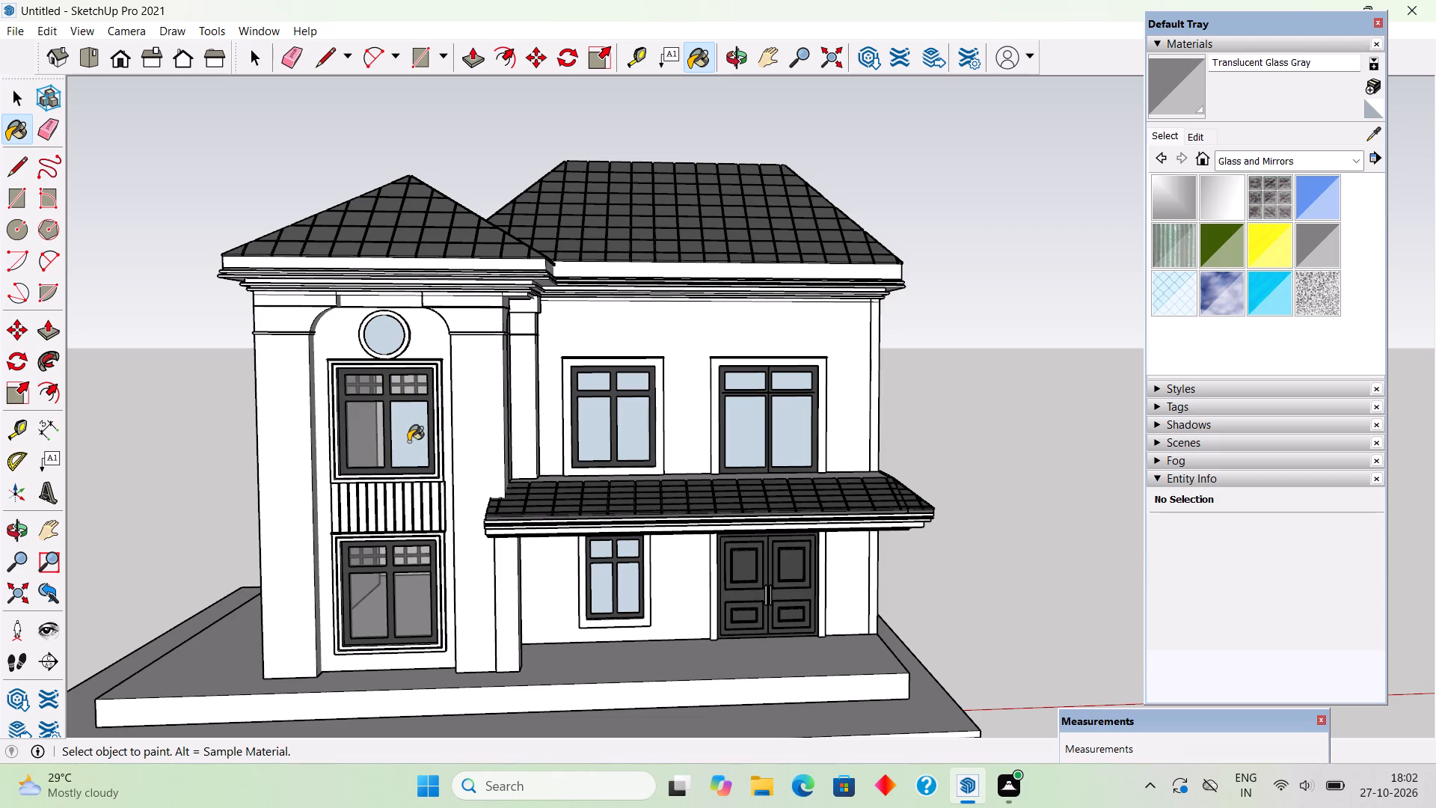
Paint the lower and transom panes of the upper-floor bay window with Translucent Glass Blue.
{"action": "scroll", "coordinate": [651, 456], "scroll_direction": "up", "scroll_amount": 5}
{"action": "scroll", "coordinate": [636, 439], "scroll_direction": "down", "scroll_amount": 6}
{"action": "middle_click_drag", "start_coordinate": [678, 610], "coordinate": [598, 527]}
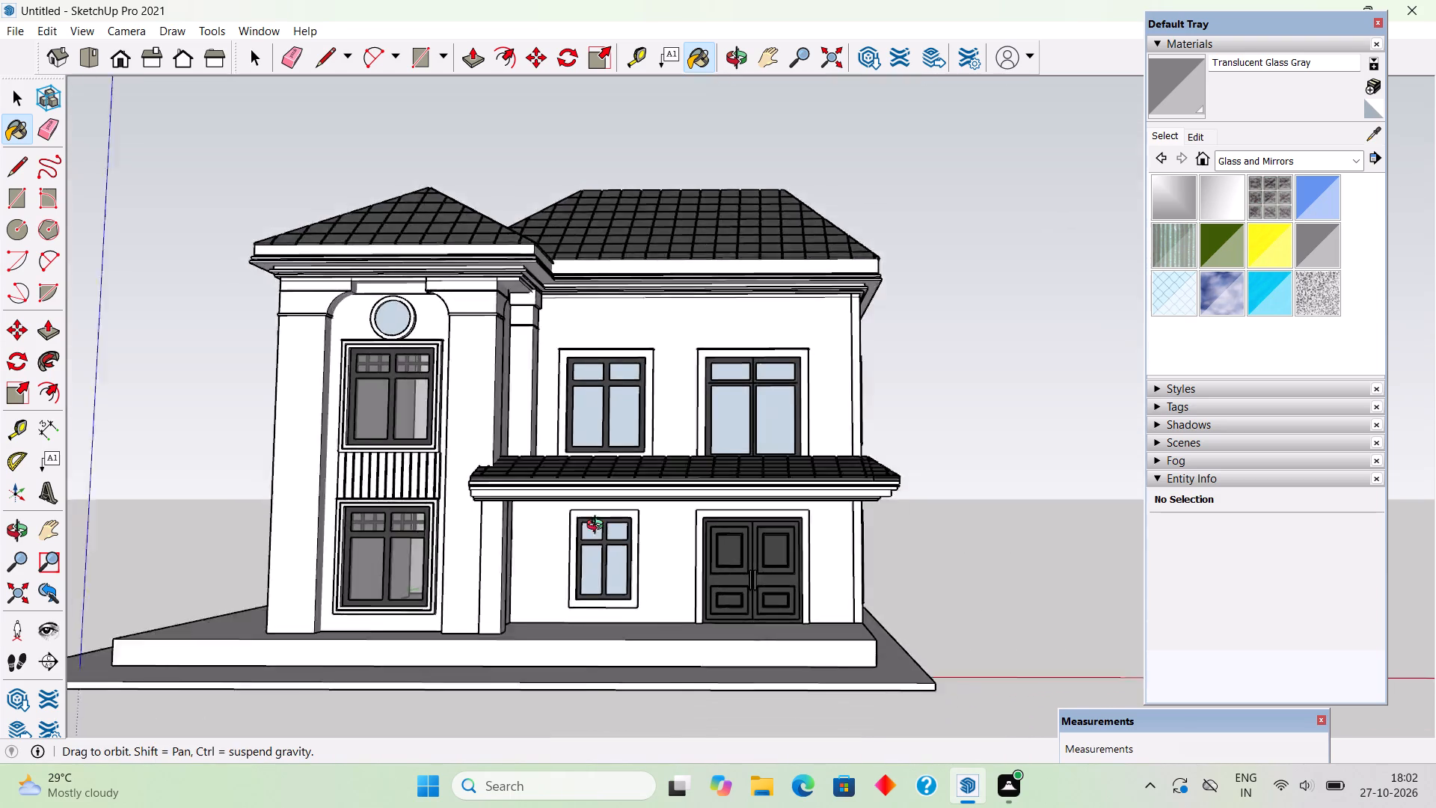
{"action": "middle_click_drag", "start_coordinate": [598, 527], "coordinate": [546, 560]}
{"action": "scroll", "coordinate": [546, 560], "scroll_direction": "up", "scroll_amount": 2}
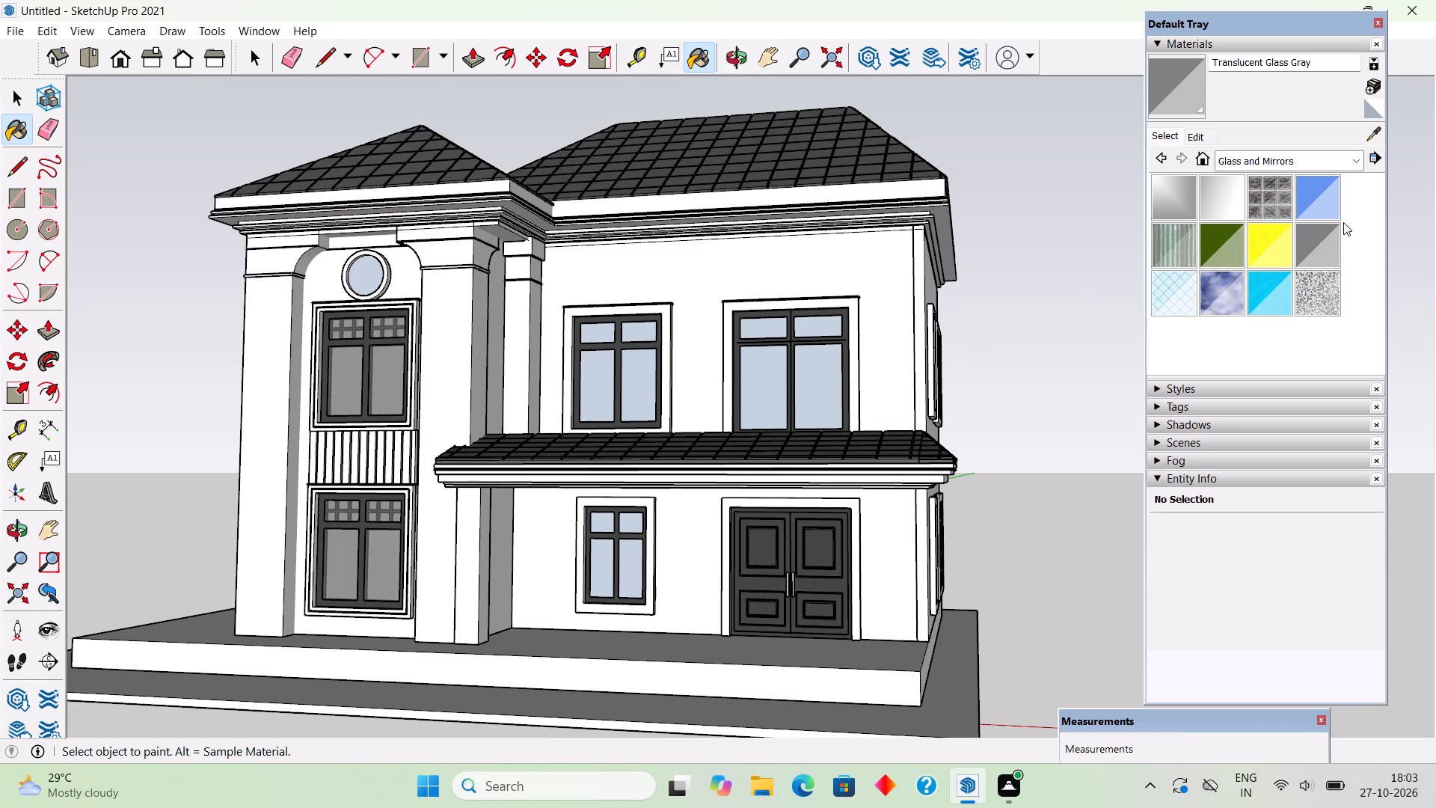
{"action": "left_click", "coordinate": [1320, 200]}
{"action": "left_click", "coordinate": [346, 369]}
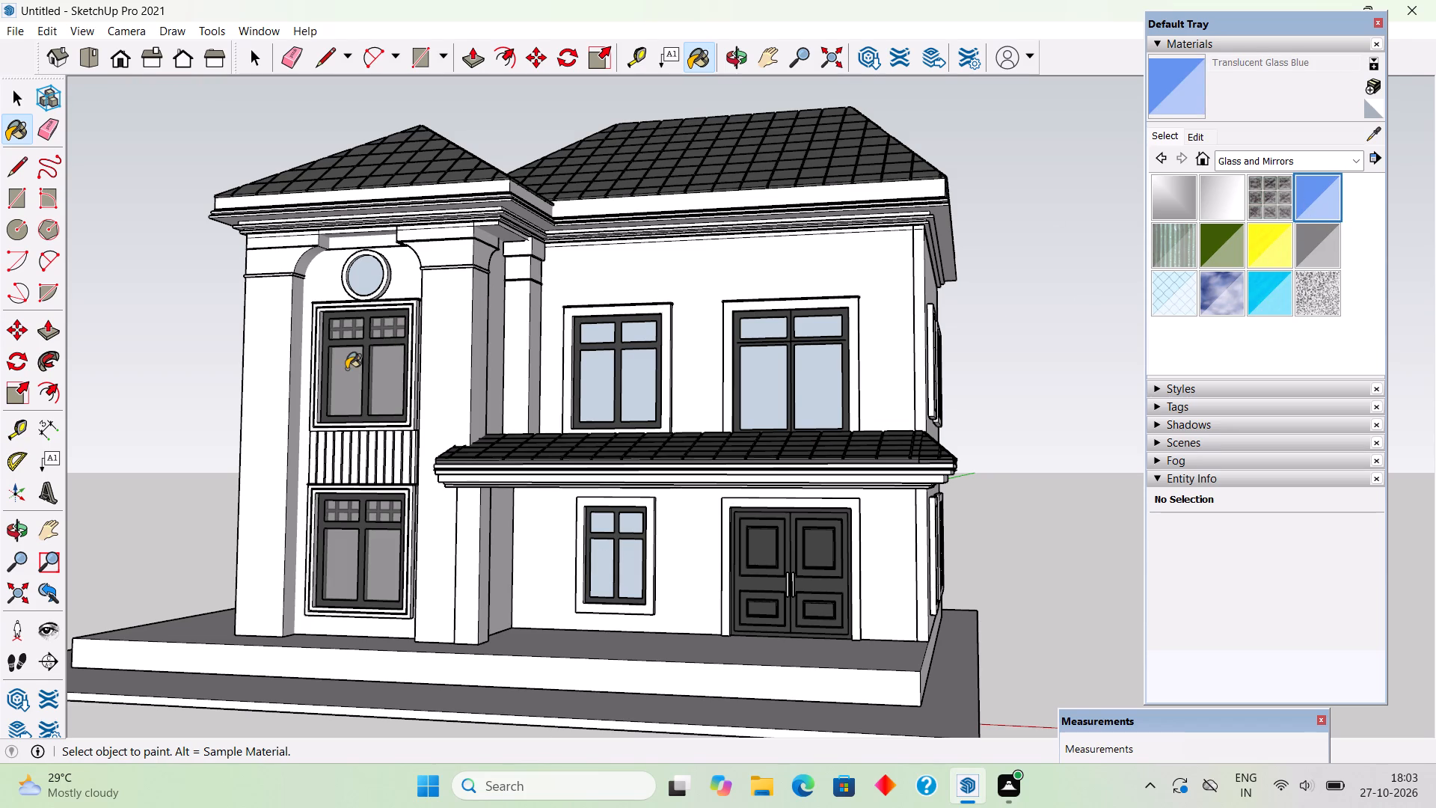
{"action": "left_click", "coordinate": [381, 376]}
{"action": "left_click", "coordinate": [394, 319]}
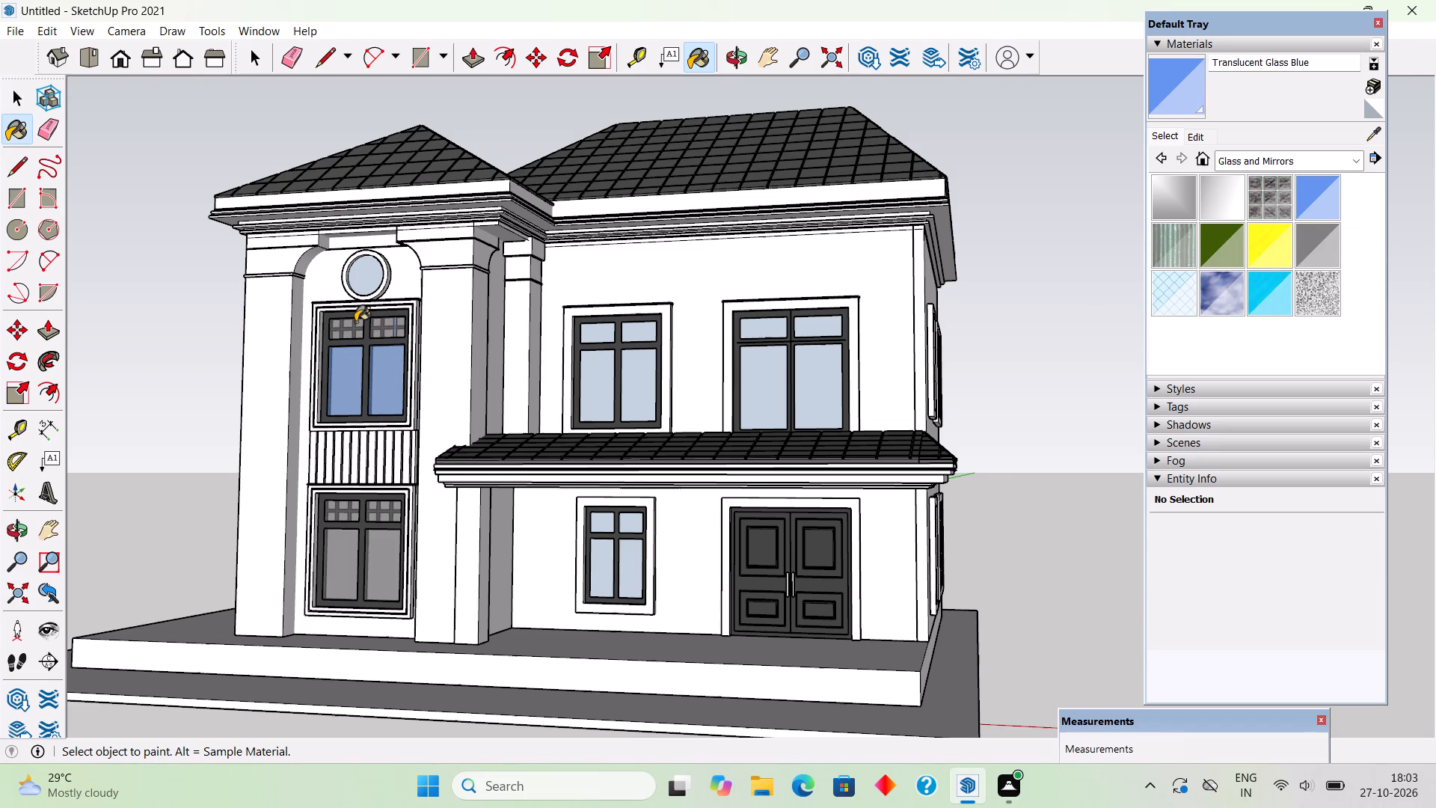
{"action": "key", "text": "ctrl+z"}
{"action": "scroll", "coordinate": [378, 322], "scroll_direction": "up", "scroll_amount": 3}
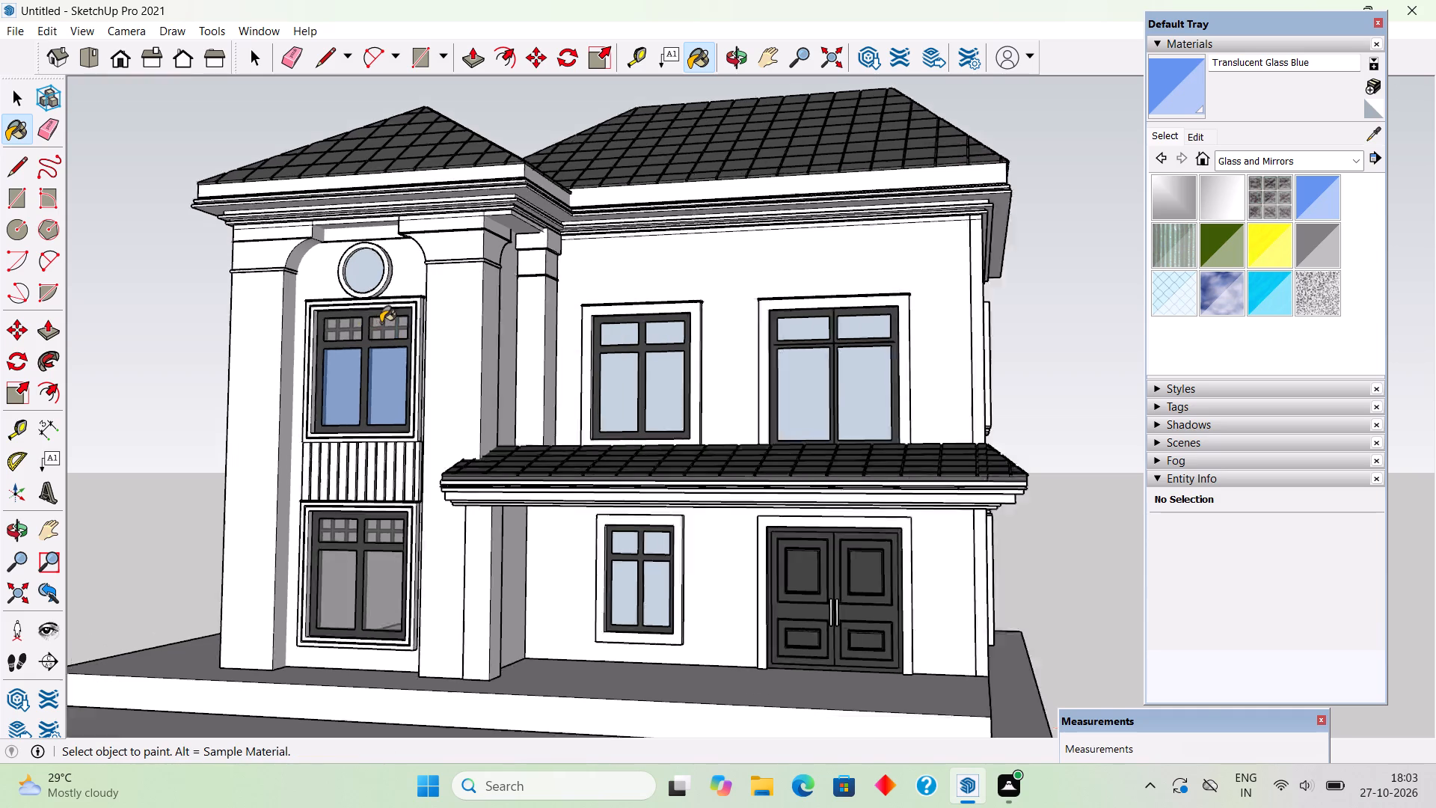
{"action": "scroll", "coordinate": [381, 322], "scroll_direction": "up", "scroll_amount": 3}
{"action": "left_click", "coordinate": [406, 335]}
{"action": "left_click", "coordinate": [308, 326]}
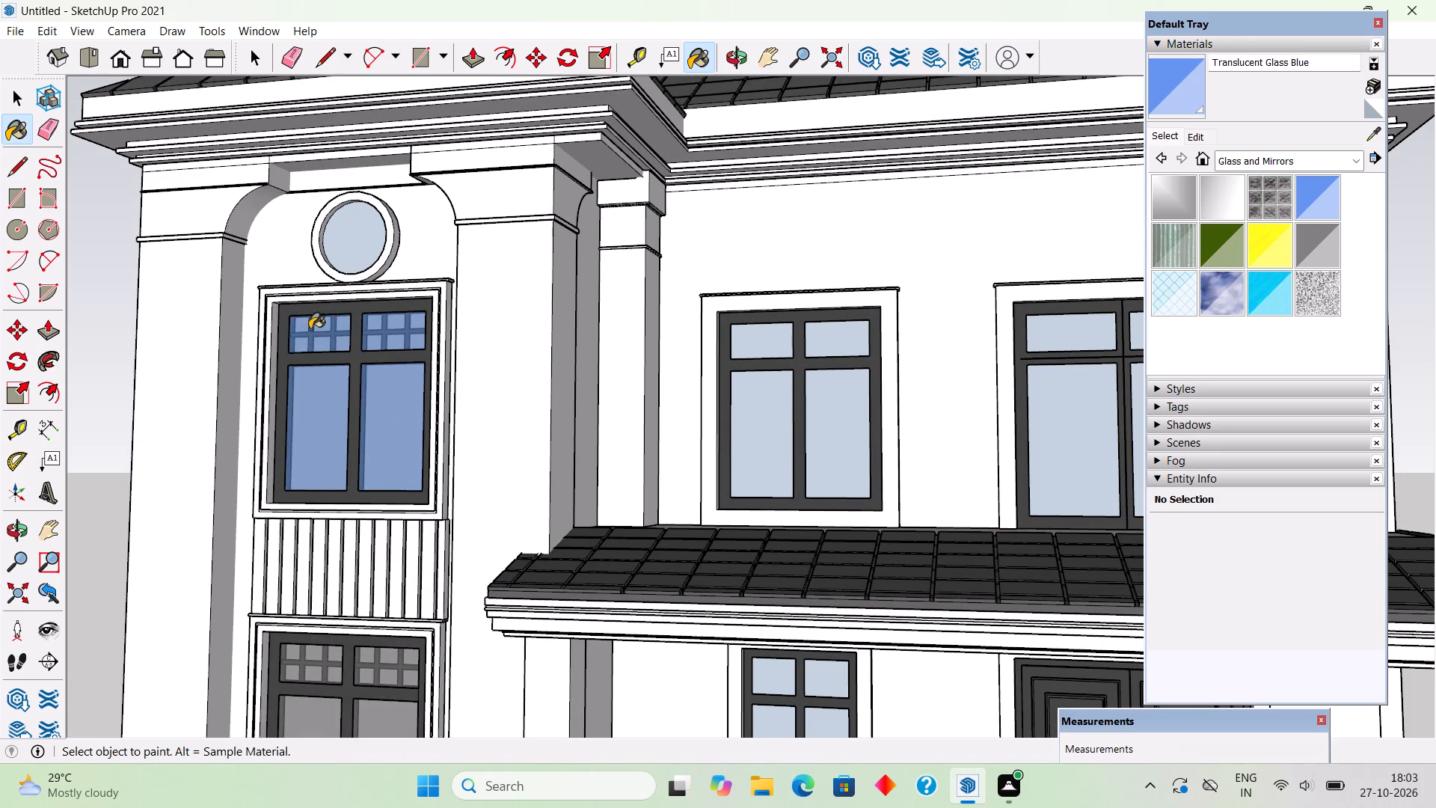
Paint all panes of the two upper-floor windows above the porch roof with Translucent Glass Blue.
{"action": "scroll", "coordinate": [310, 329], "scroll_direction": "down", "scroll_amount": 5}
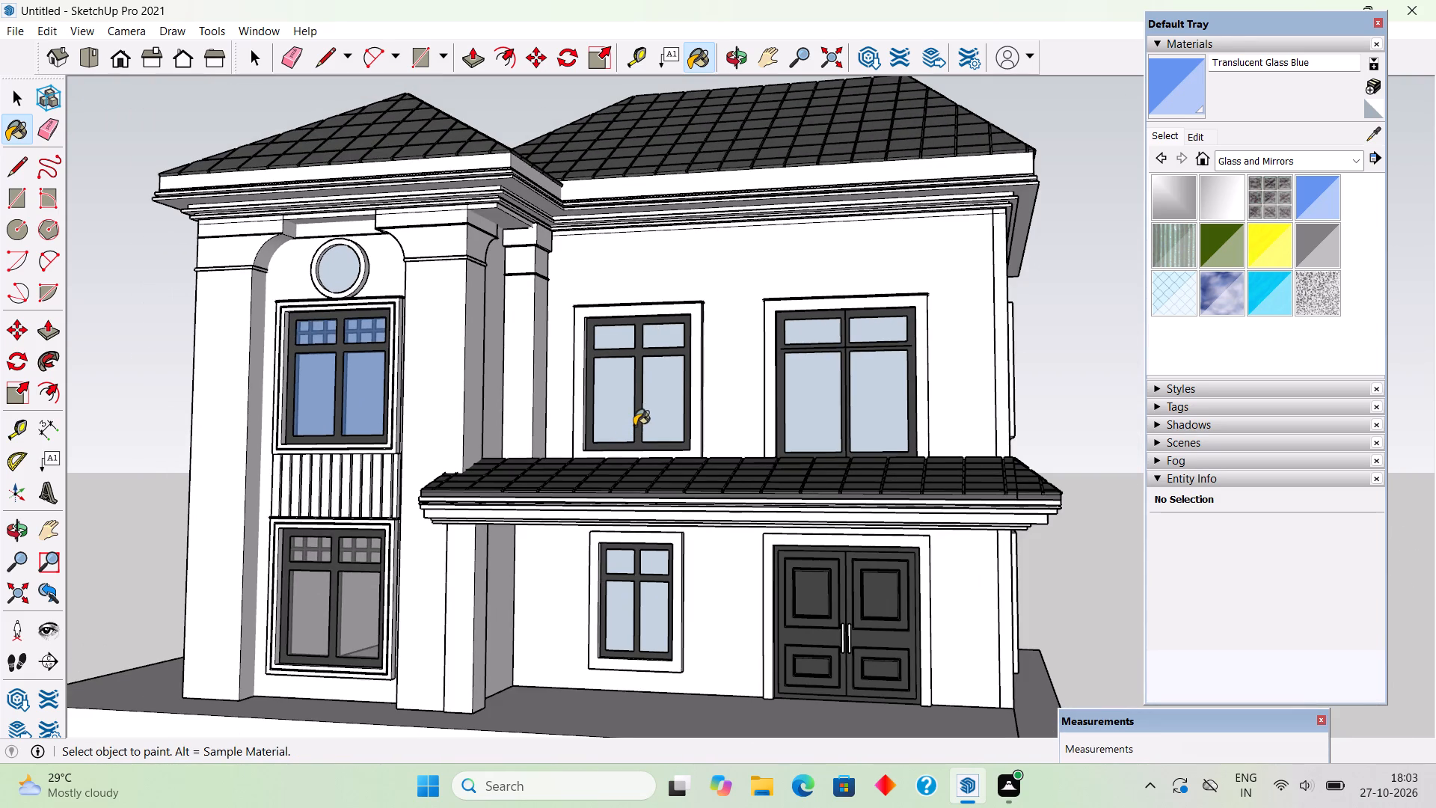
{"action": "left_click", "coordinate": [605, 387]}
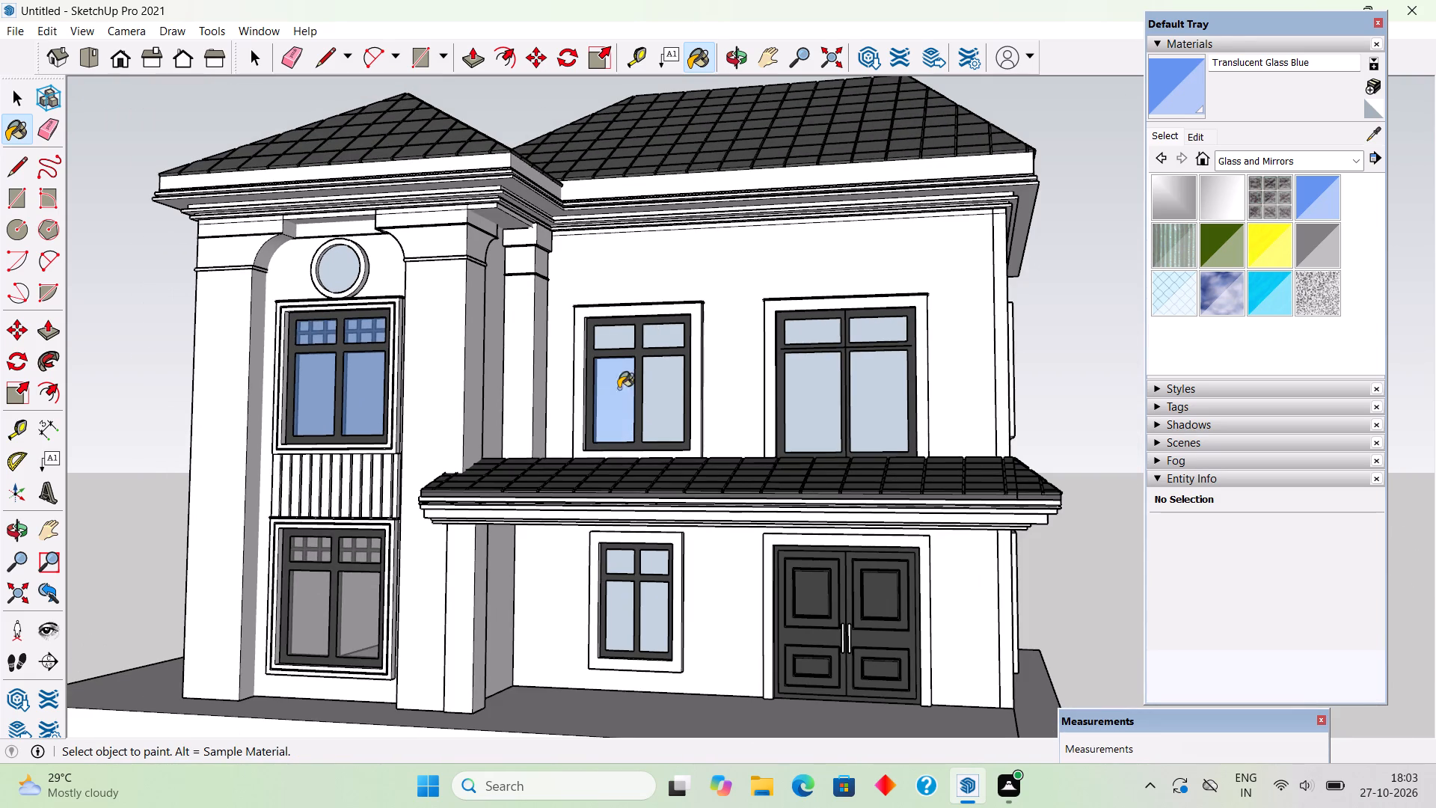
{"action": "left_click", "coordinate": [646, 398]}
{"action": "left_click", "coordinate": [657, 342]}
{"action": "left_click", "coordinate": [625, 340]}
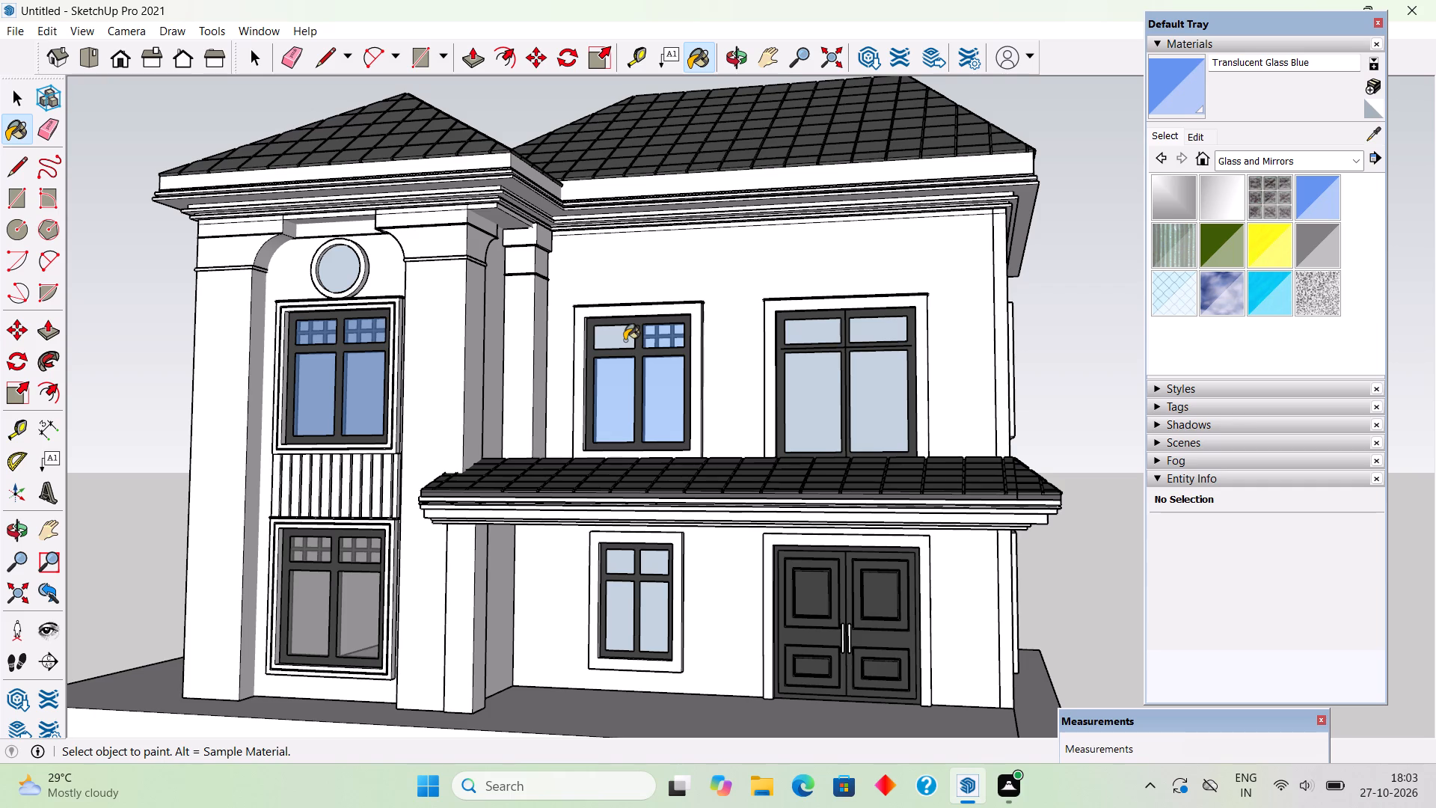
{"action": "left_click", "coordinate": [808, 340]}
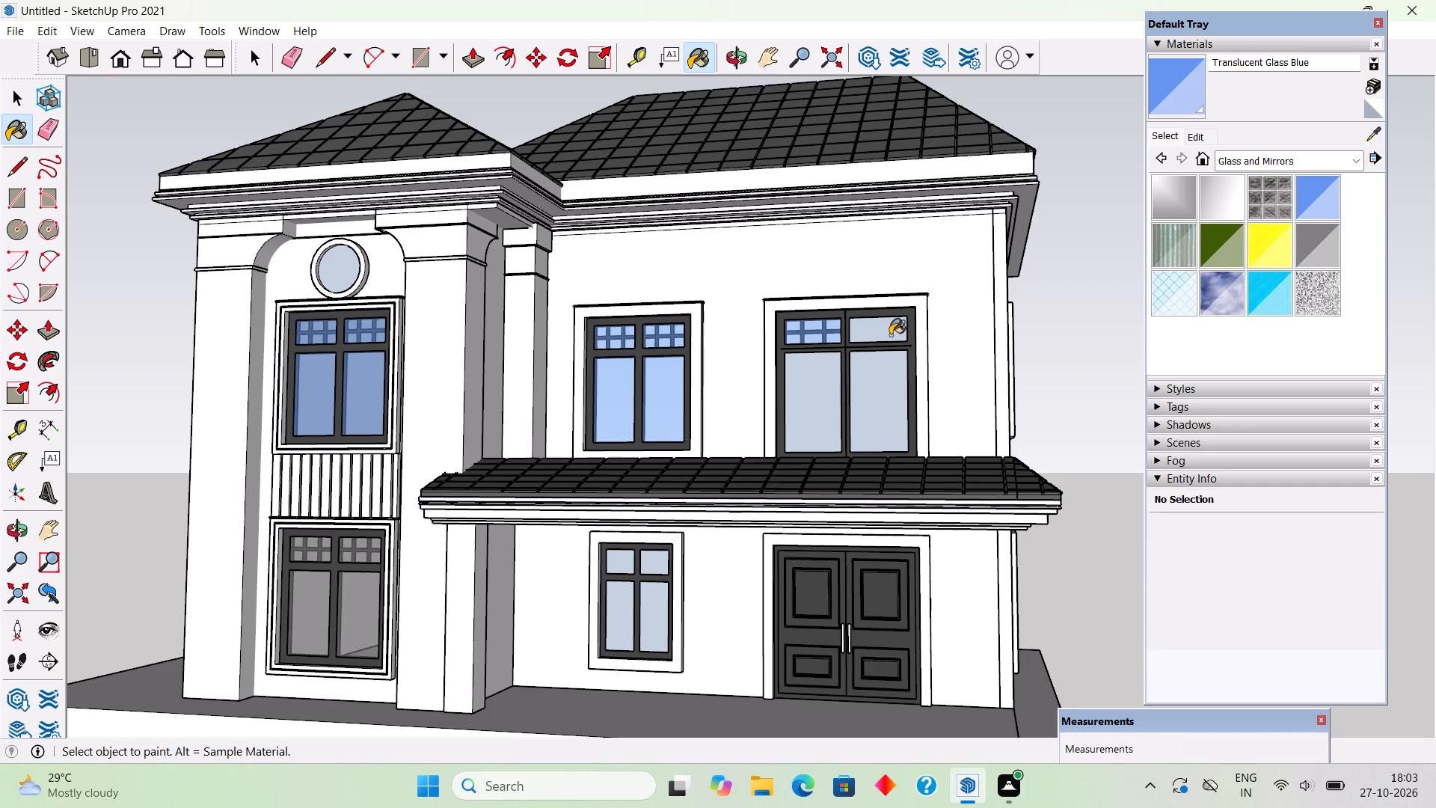
{"action": "left_click", "coordinate": [890, 335]}
{"action": "left_click", "coordinate": [823, 366]}
{"action": "left_click", "coordinate": [880, 398]}
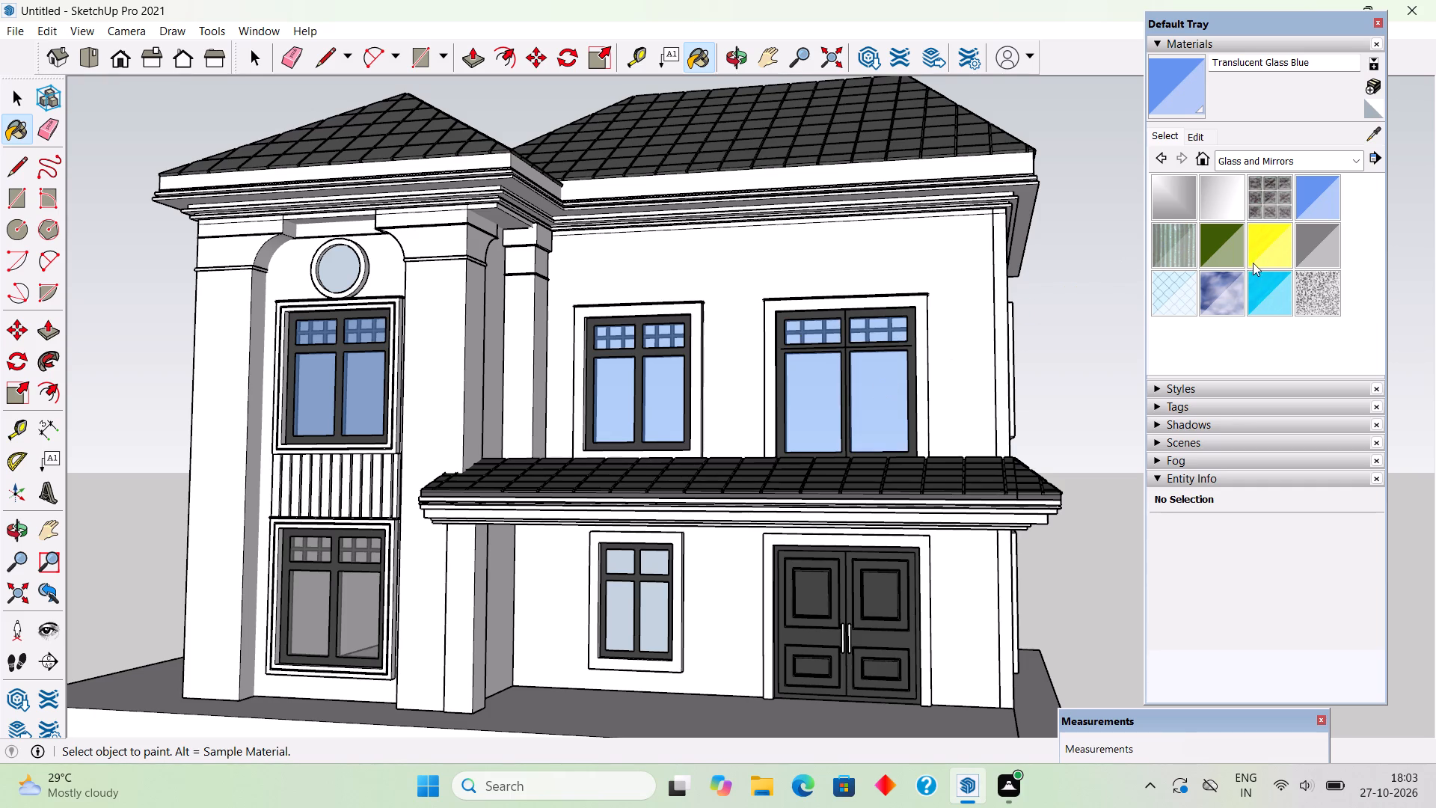
Paint the two lower panes of the ground-floor bay window with Translucent Glass Gold and open the material for editing.
{"action": "left_click", "coordinate": [1286, 249]}
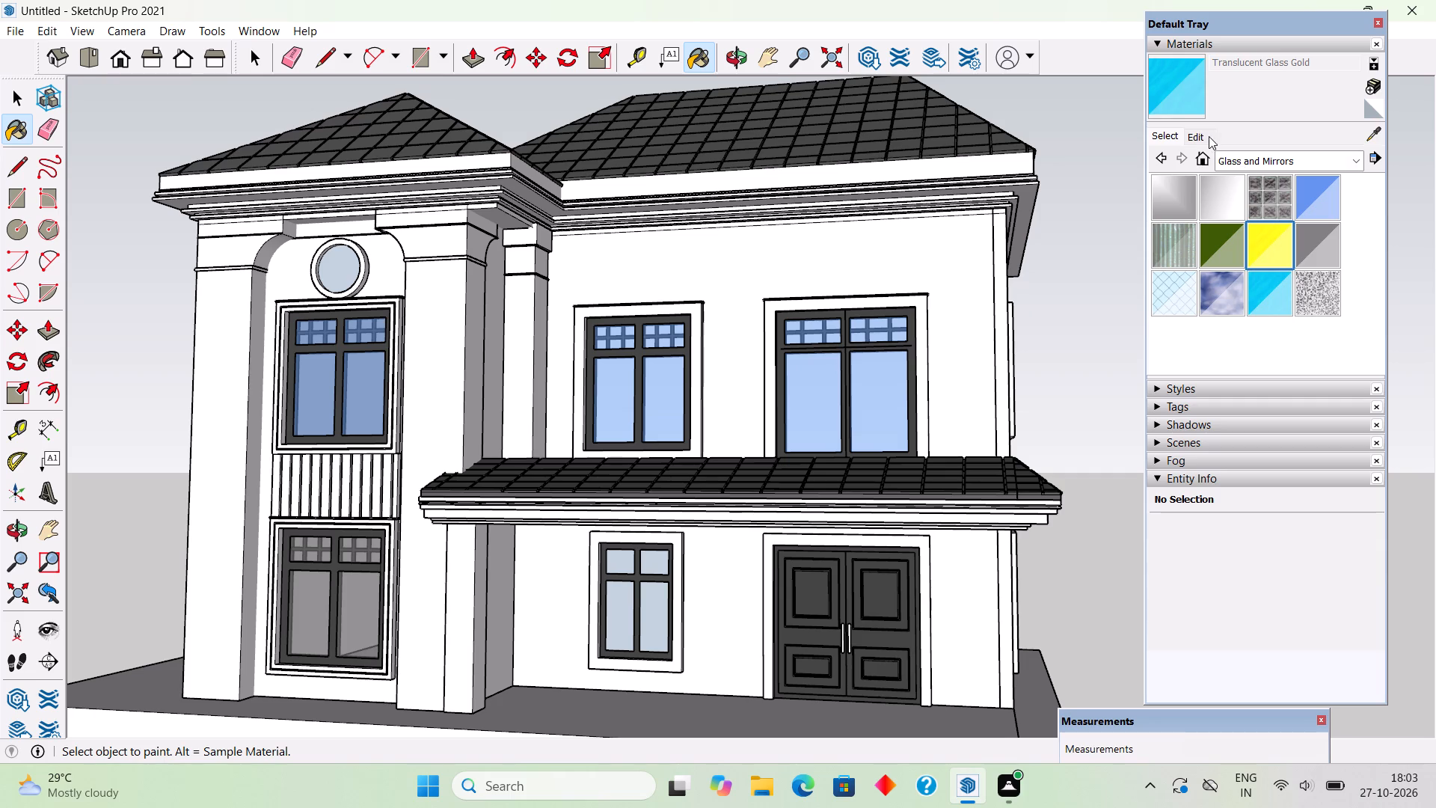
{"action": "left_click", "coordinate": [1203, 135]}
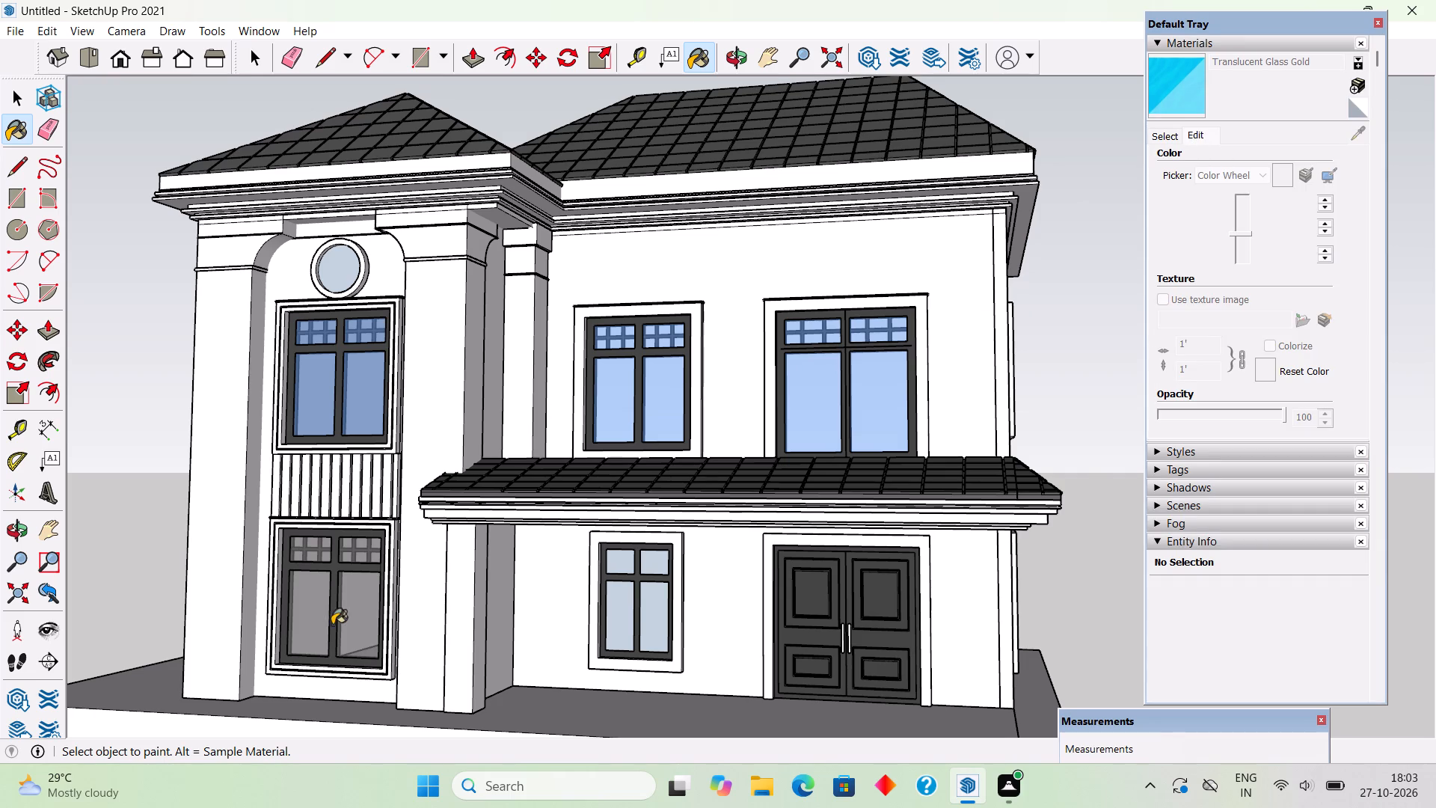
{"action": "left_click", "coordinate": [311, 605]}
{"action": "left_click", "coordinate": [369, 605]}
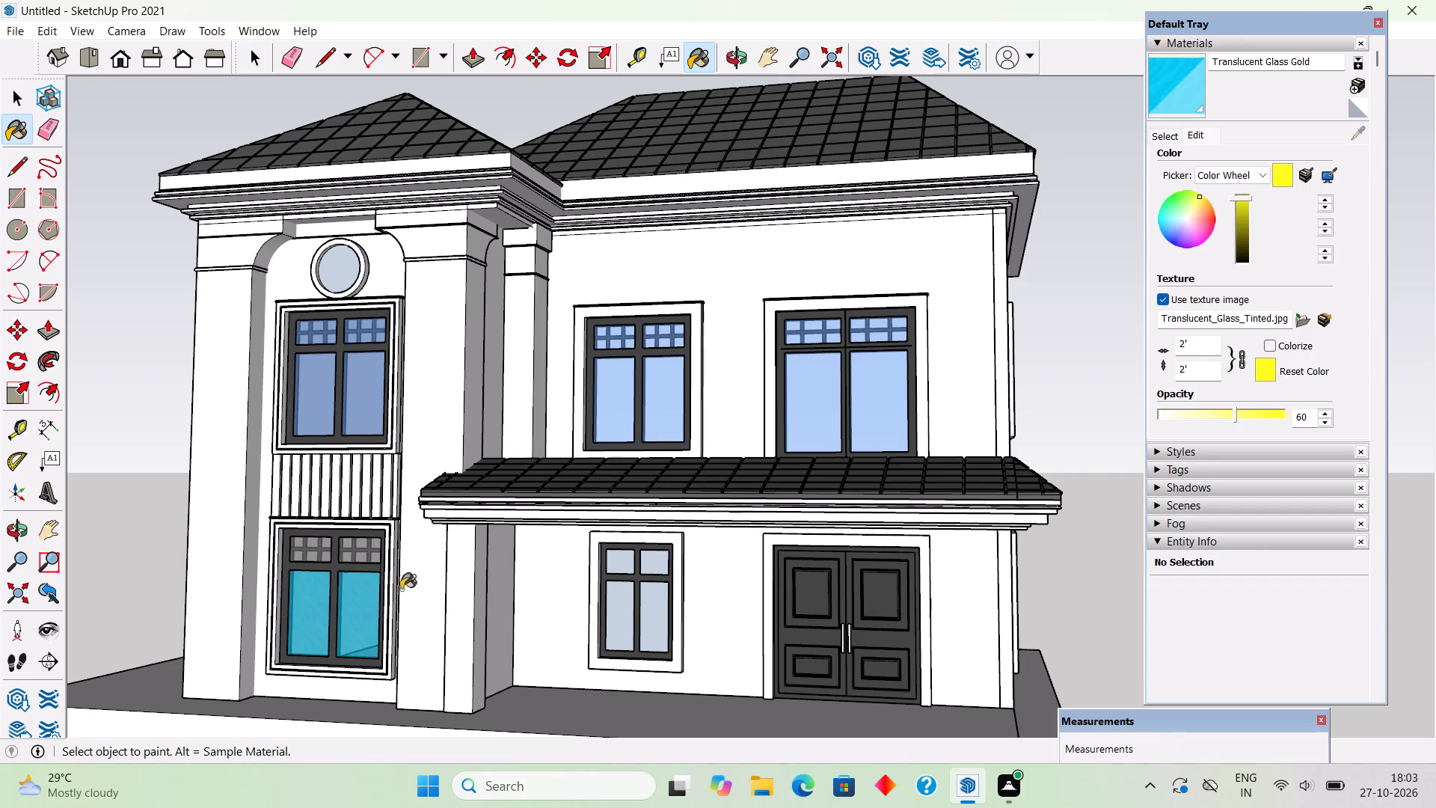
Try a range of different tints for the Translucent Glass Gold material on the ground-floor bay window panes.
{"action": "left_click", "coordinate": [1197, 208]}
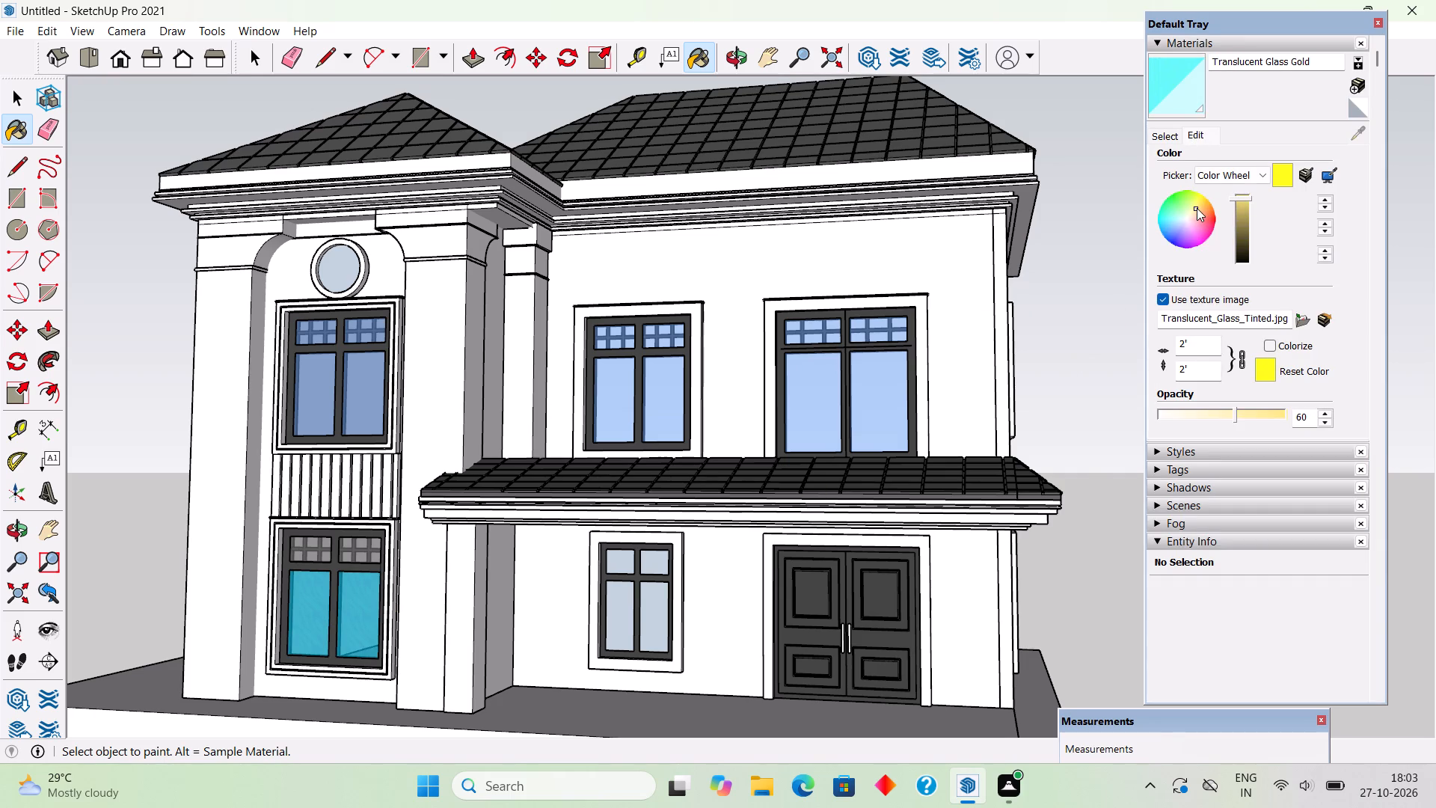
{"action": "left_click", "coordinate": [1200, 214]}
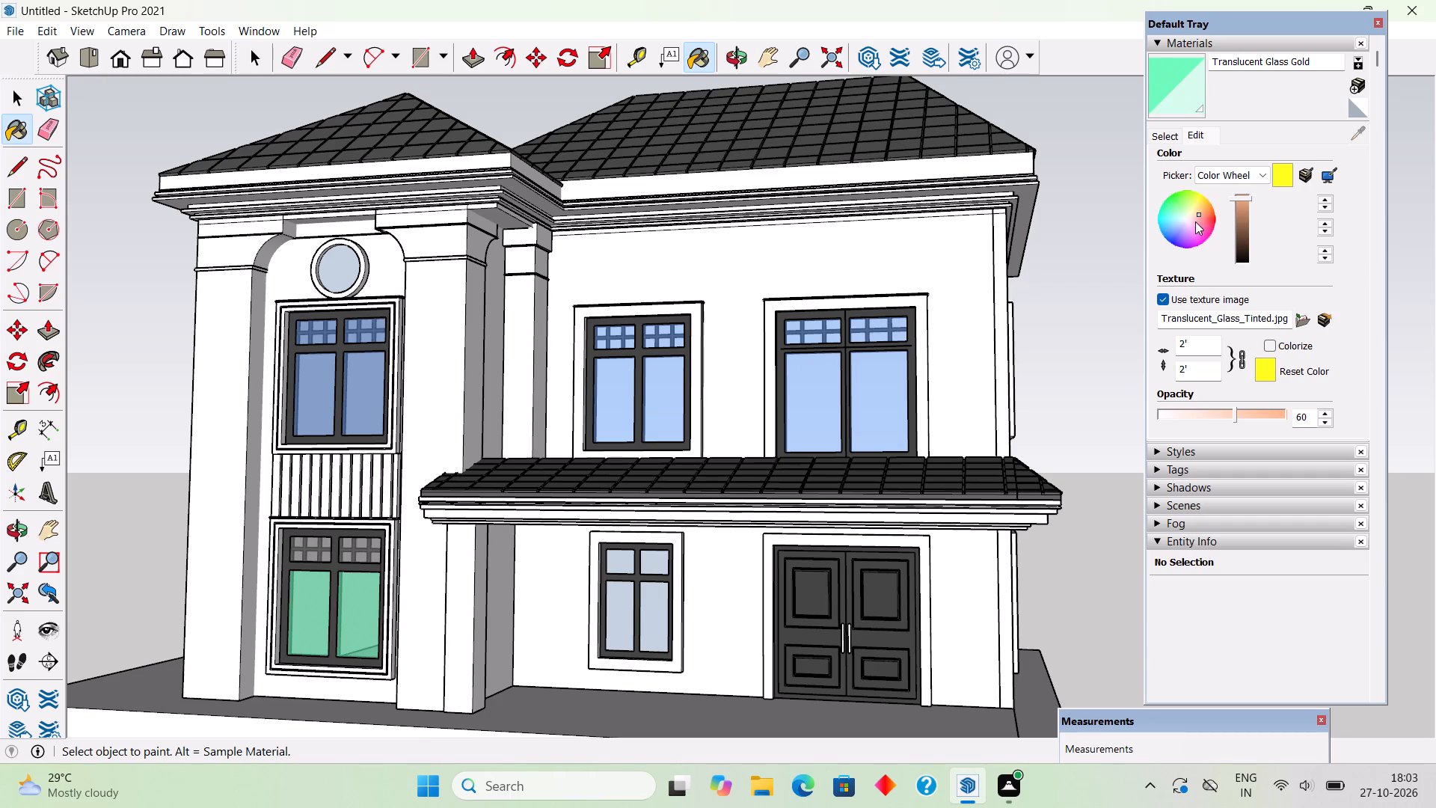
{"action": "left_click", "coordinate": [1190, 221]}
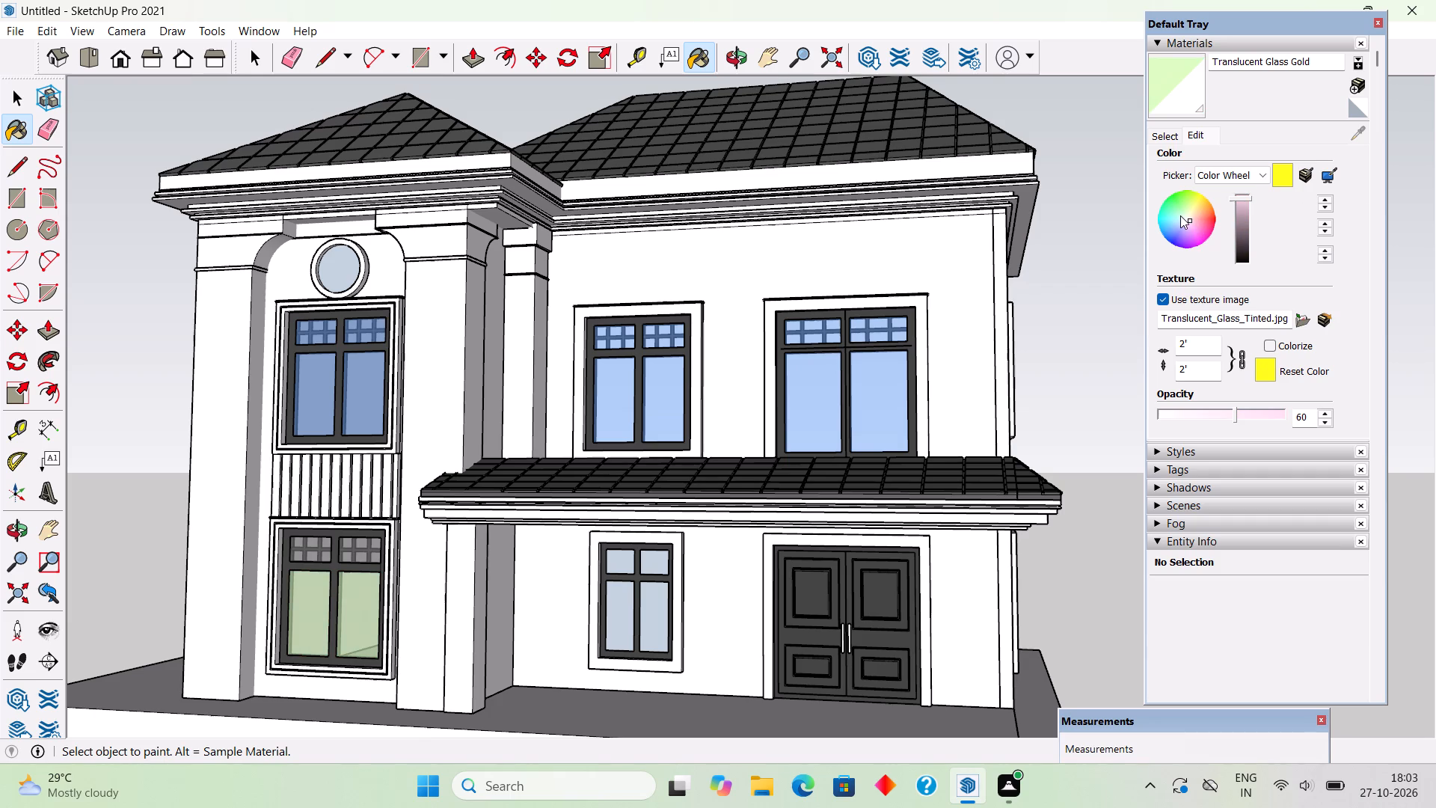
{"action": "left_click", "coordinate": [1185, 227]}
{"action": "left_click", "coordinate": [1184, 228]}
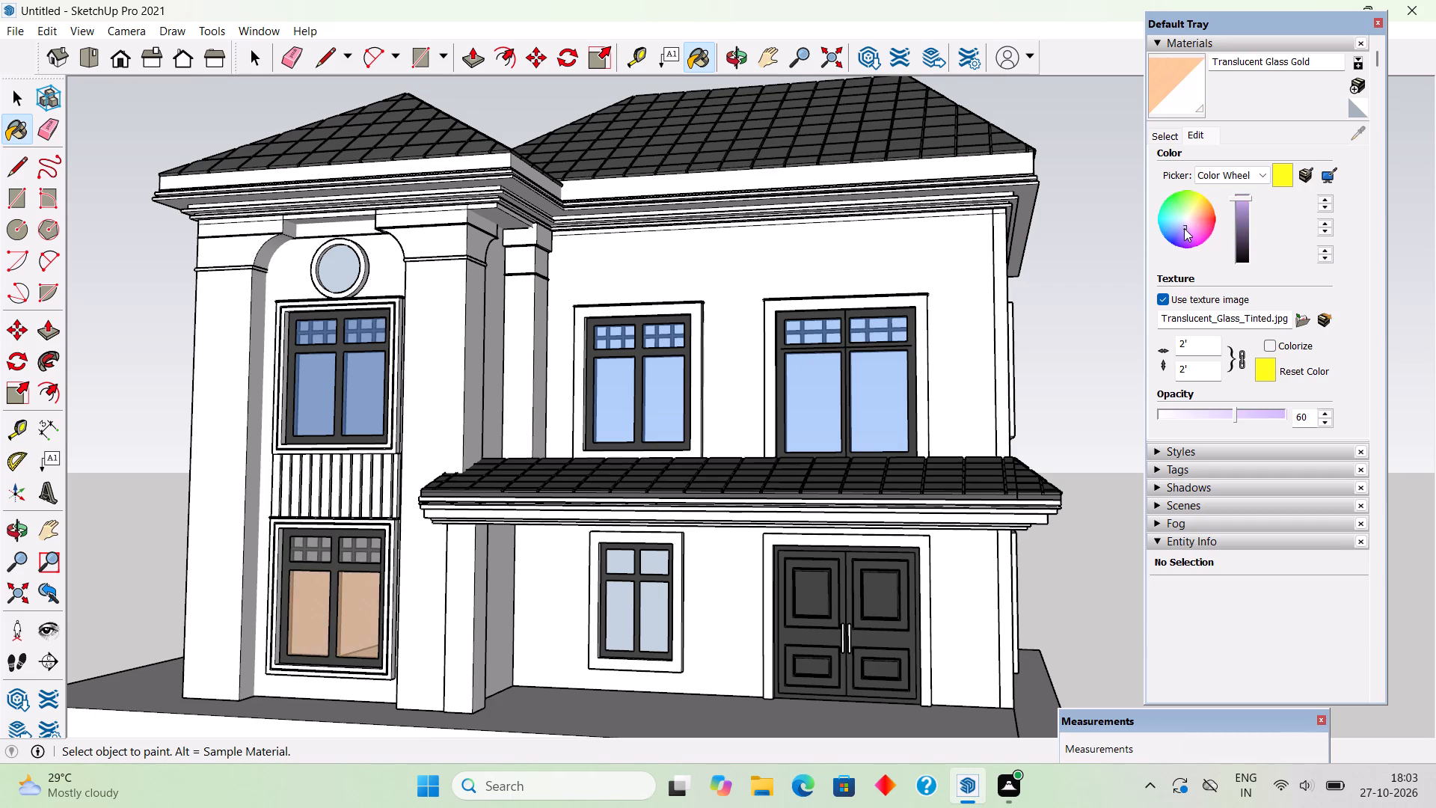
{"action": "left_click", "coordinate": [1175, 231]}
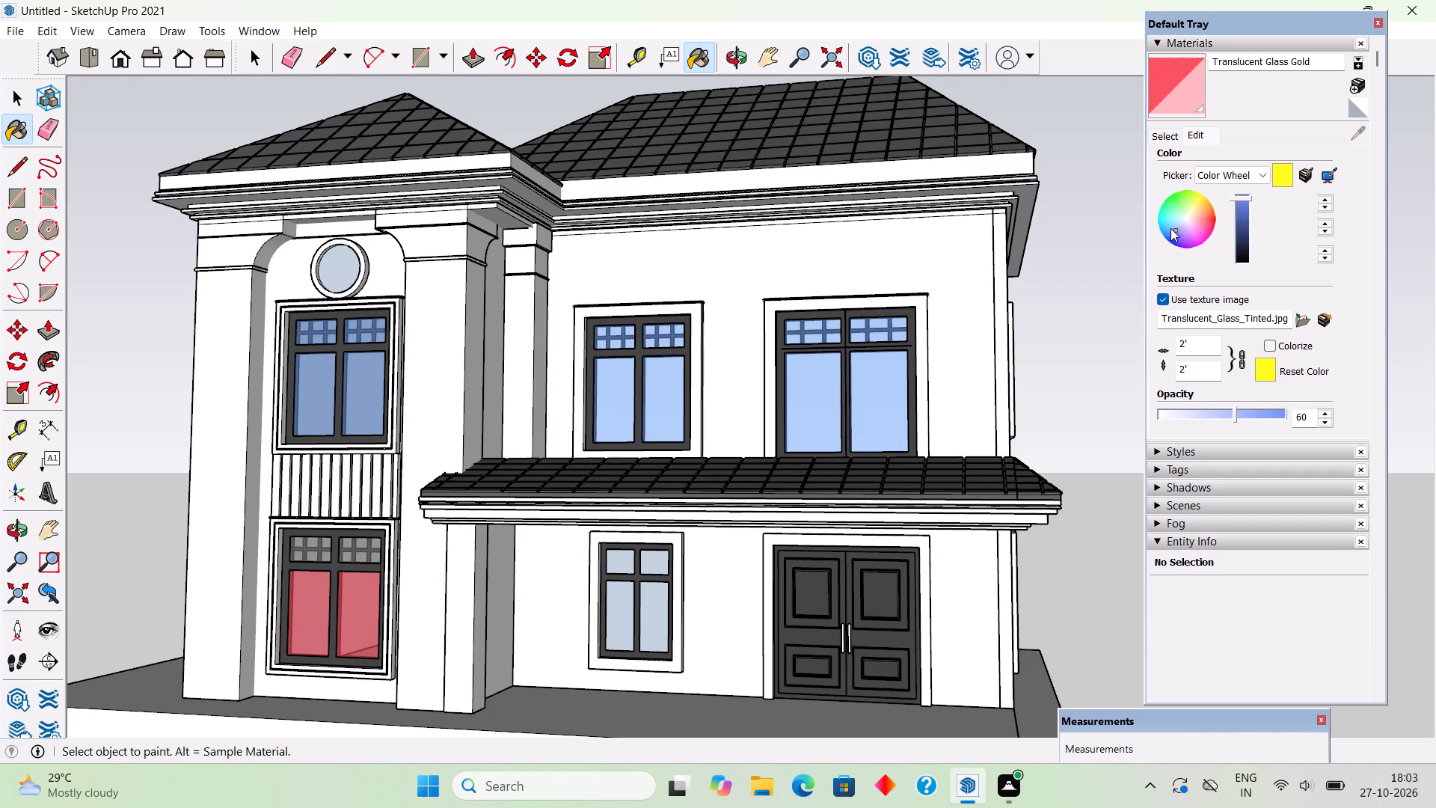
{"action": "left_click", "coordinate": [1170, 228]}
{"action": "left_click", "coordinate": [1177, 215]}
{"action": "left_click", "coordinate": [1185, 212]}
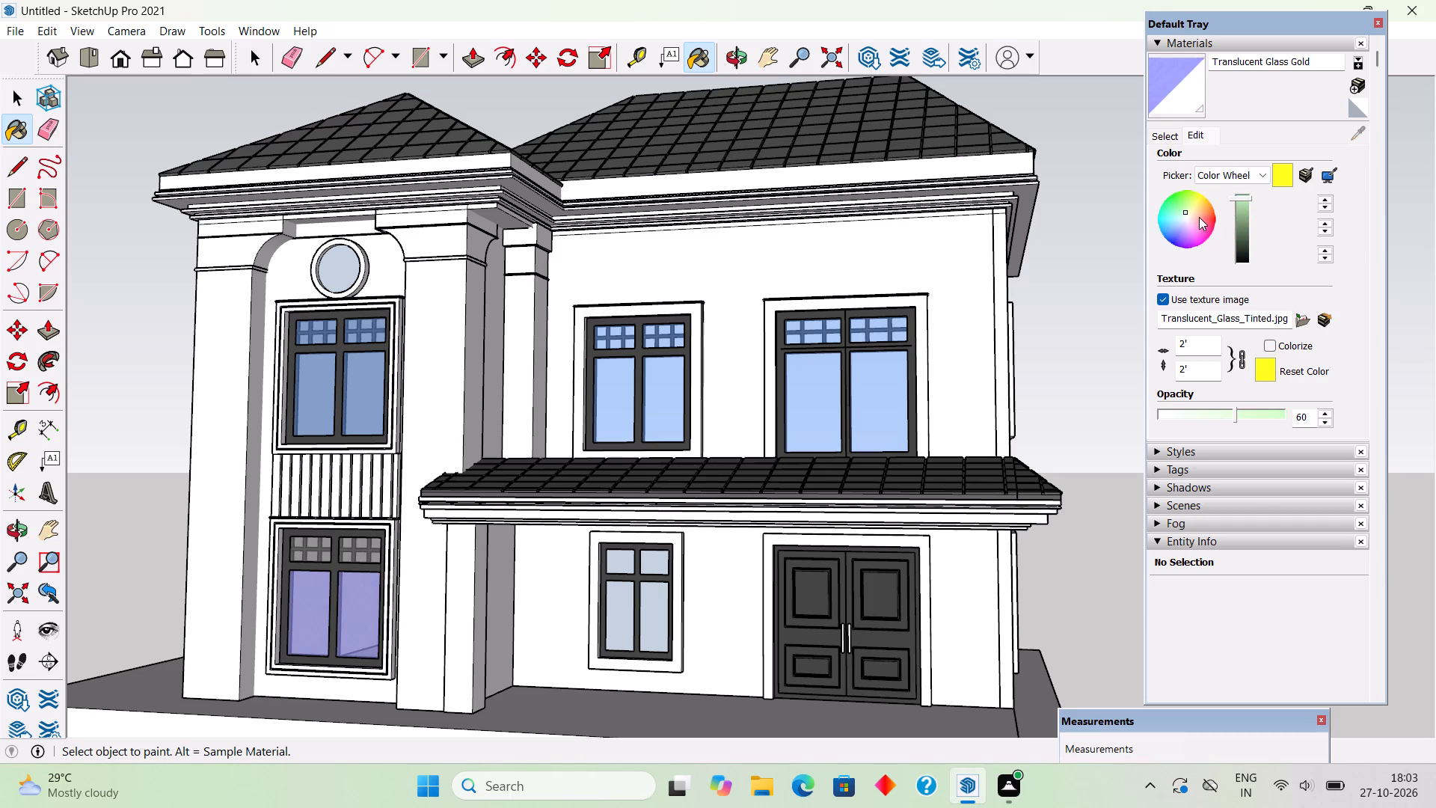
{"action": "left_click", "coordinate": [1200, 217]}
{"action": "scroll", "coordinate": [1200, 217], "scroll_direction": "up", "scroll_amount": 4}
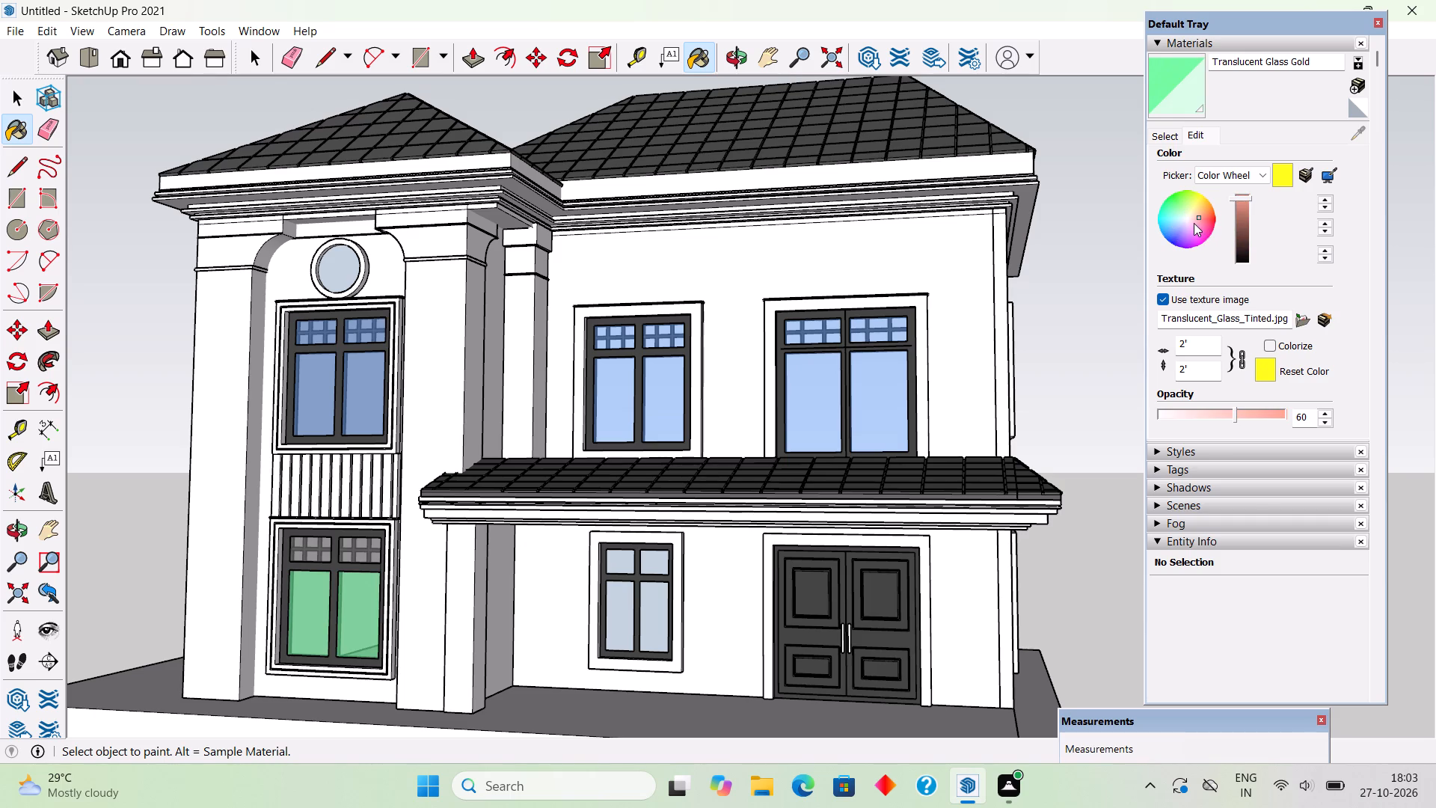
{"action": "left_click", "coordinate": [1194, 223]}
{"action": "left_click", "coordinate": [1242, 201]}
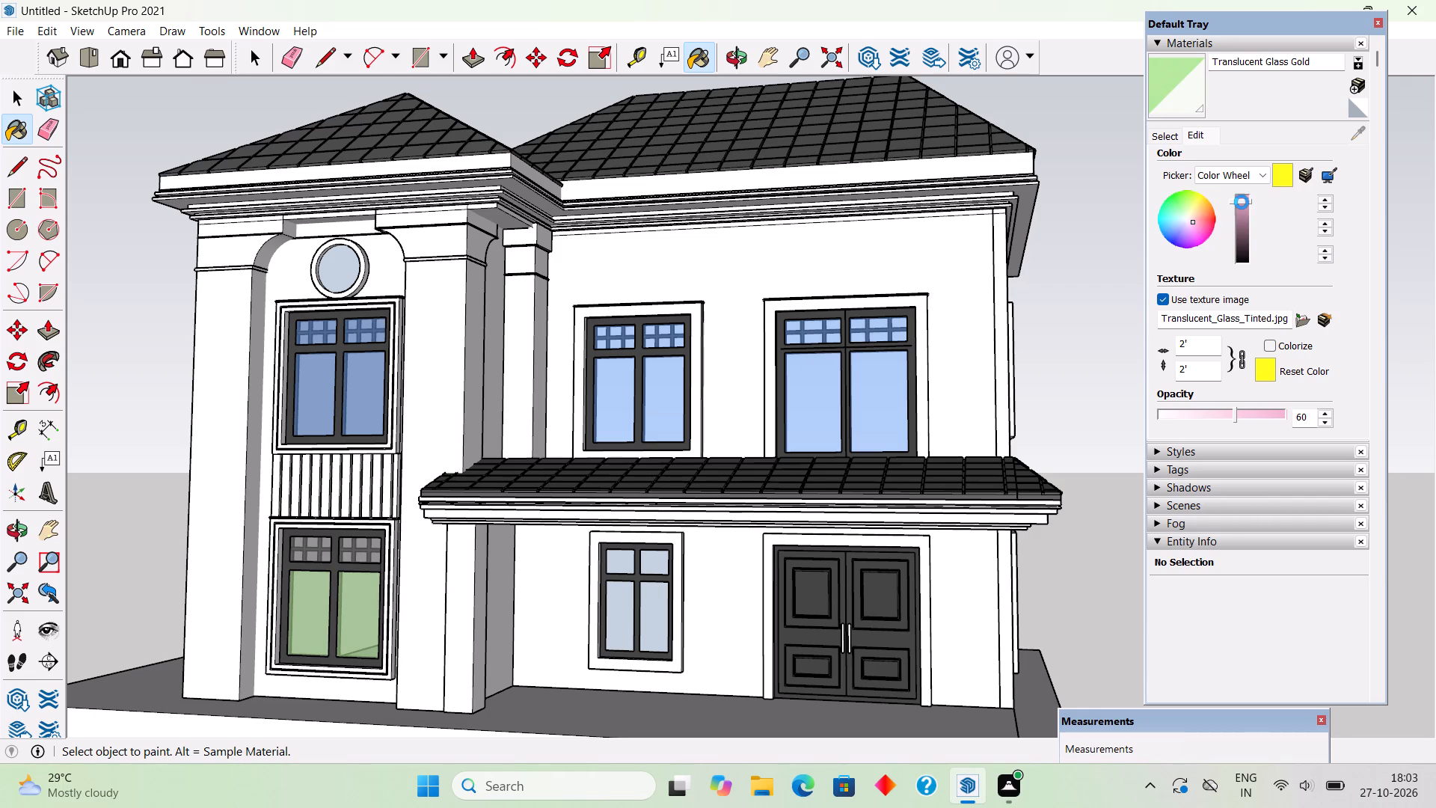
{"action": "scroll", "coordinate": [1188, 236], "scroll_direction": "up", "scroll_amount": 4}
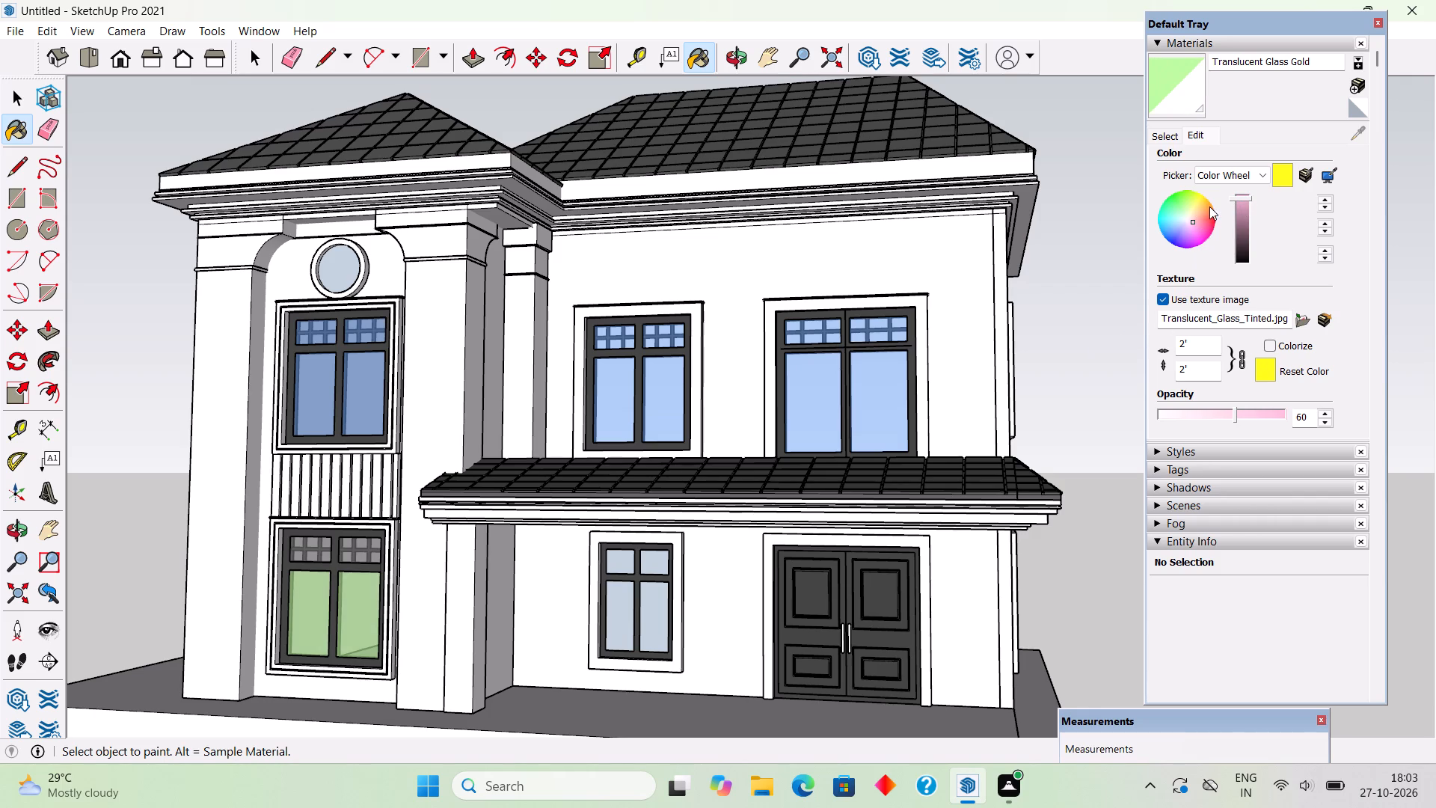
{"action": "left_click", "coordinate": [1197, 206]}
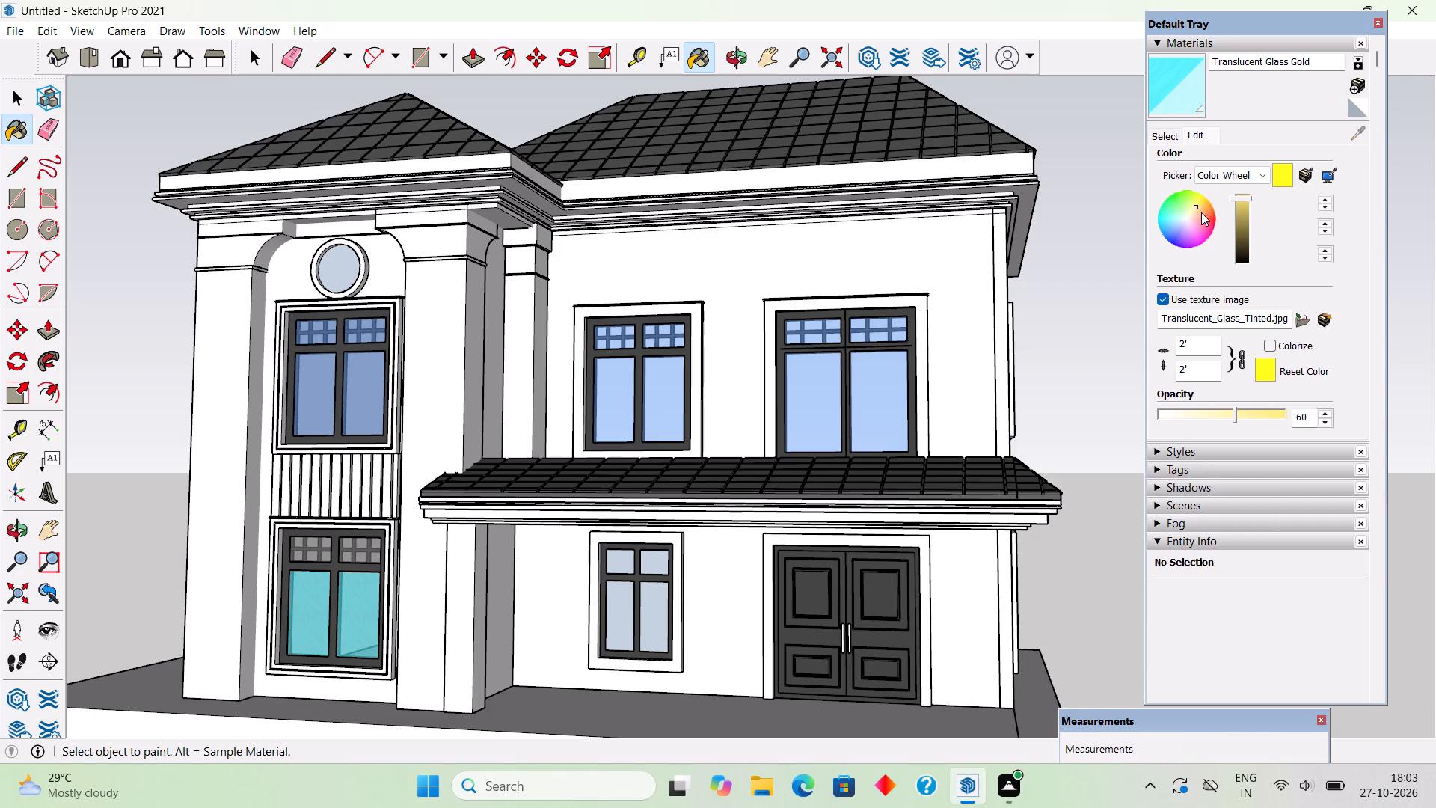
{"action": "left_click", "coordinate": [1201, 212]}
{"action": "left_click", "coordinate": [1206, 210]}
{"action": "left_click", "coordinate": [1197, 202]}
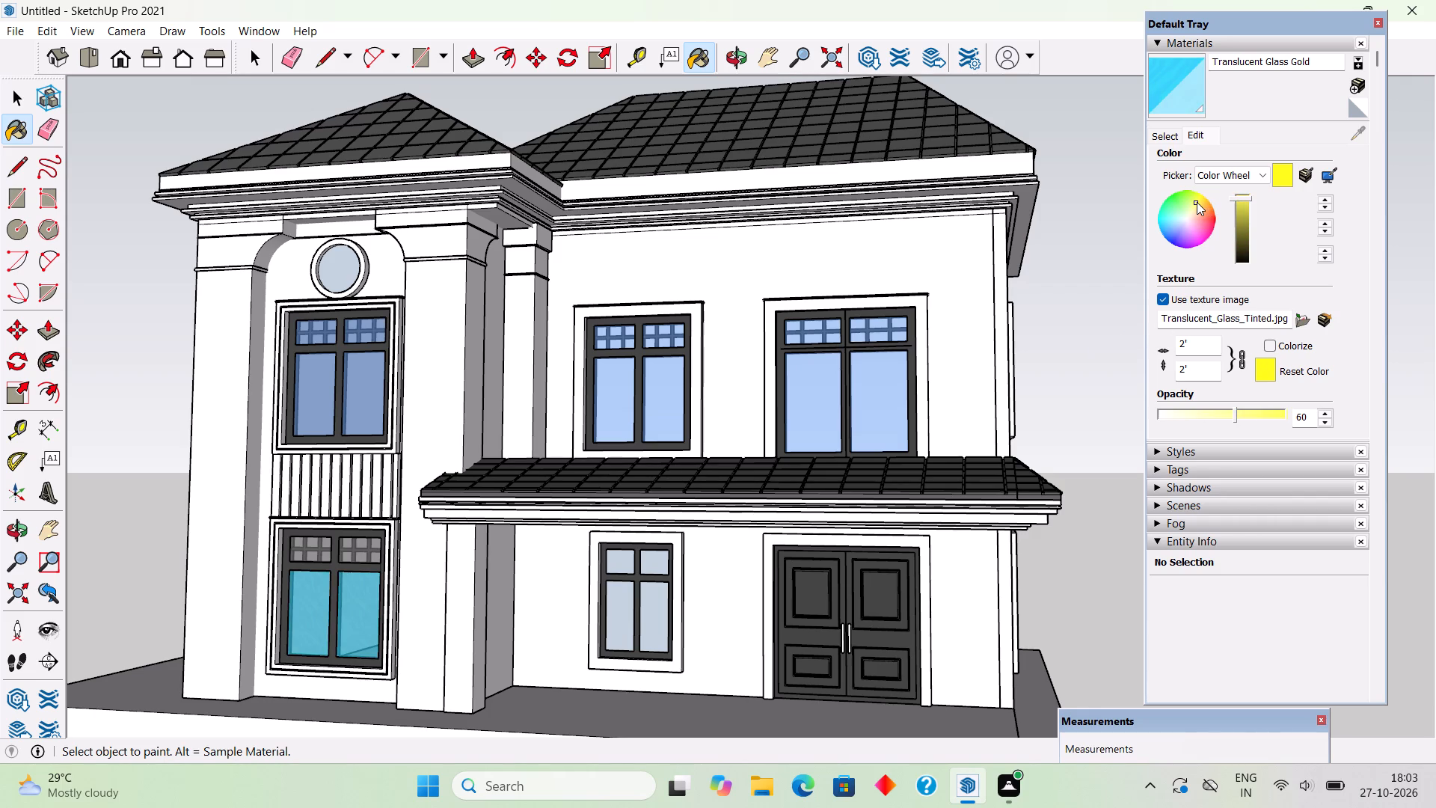
Set the opacity of the Translucent Glass Gold material to 63.
{"action": "left_click_drag", "start_coordinate": [1236, 409], "coordinate": [1251, 414]}
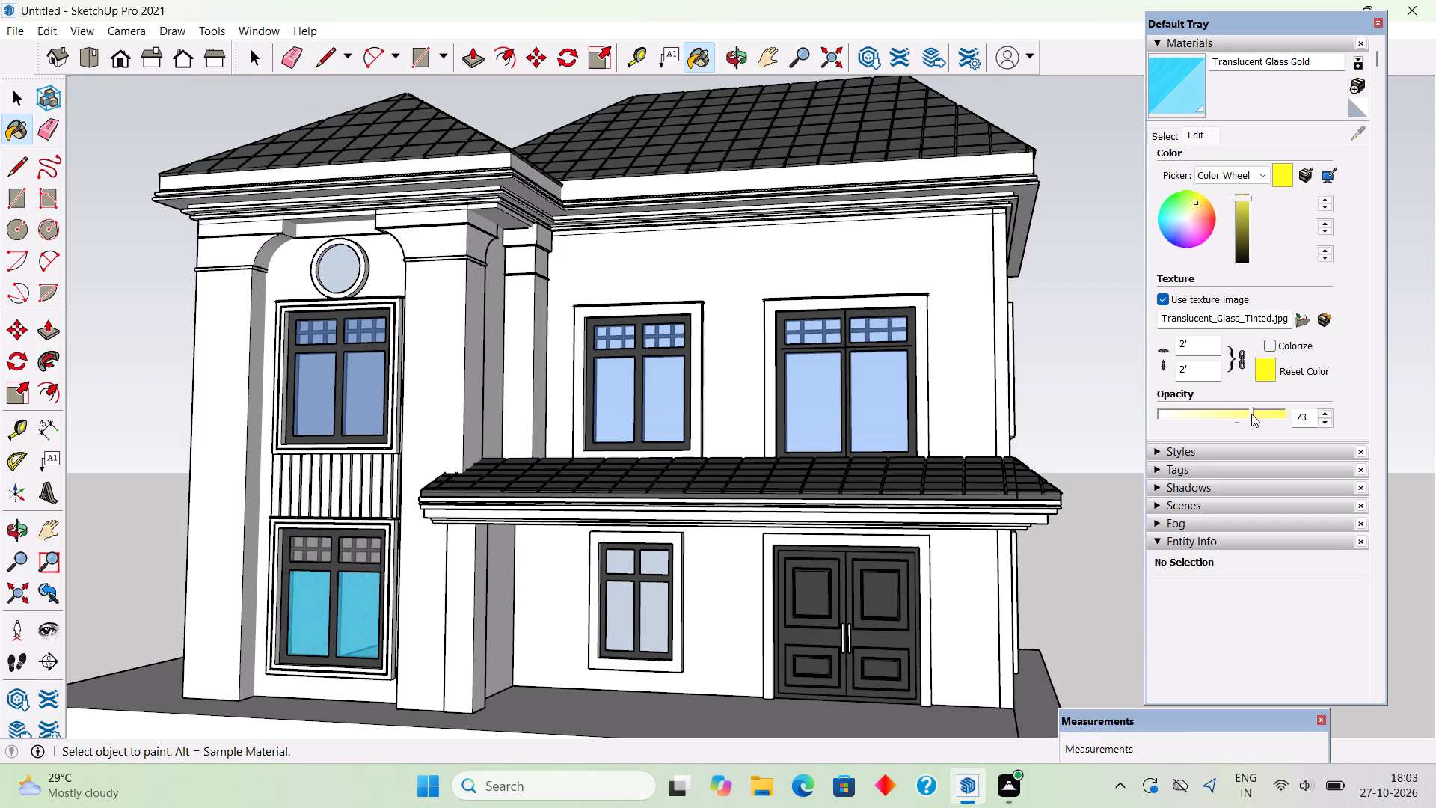
{"action": "left_click_drag", "start_coordinate": [1251, 414], "coordinate": [1238, 416]}
Change the tint of the Translucent Glass Gold material so the lower ground-floor bay panes are bright green.
{"action": "left_click", "coordinate": [1180, 222]}
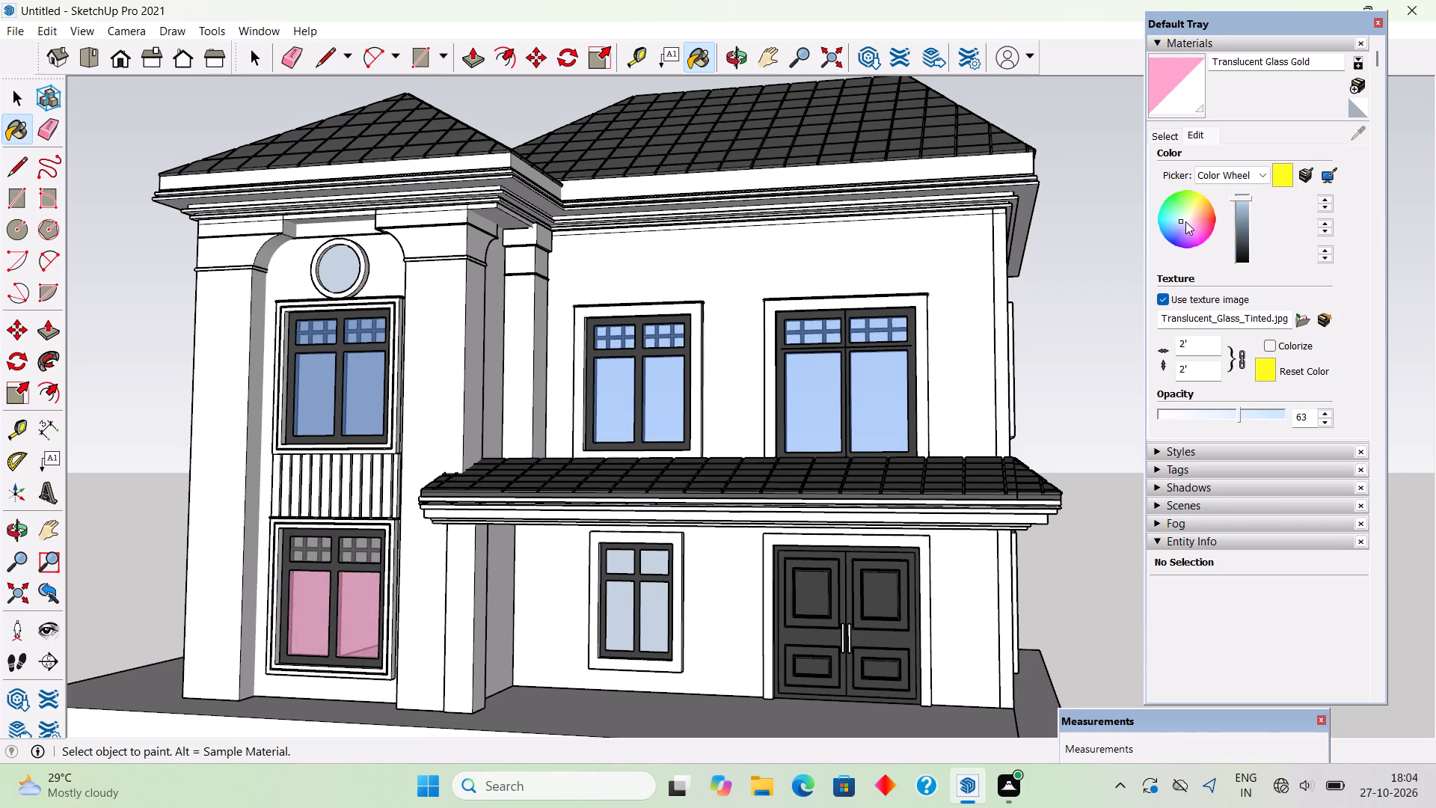
{"action": "left_click", "coordinate": [1185, 221]}
{"action": "left_click", "coordinate": [1202, 225]}
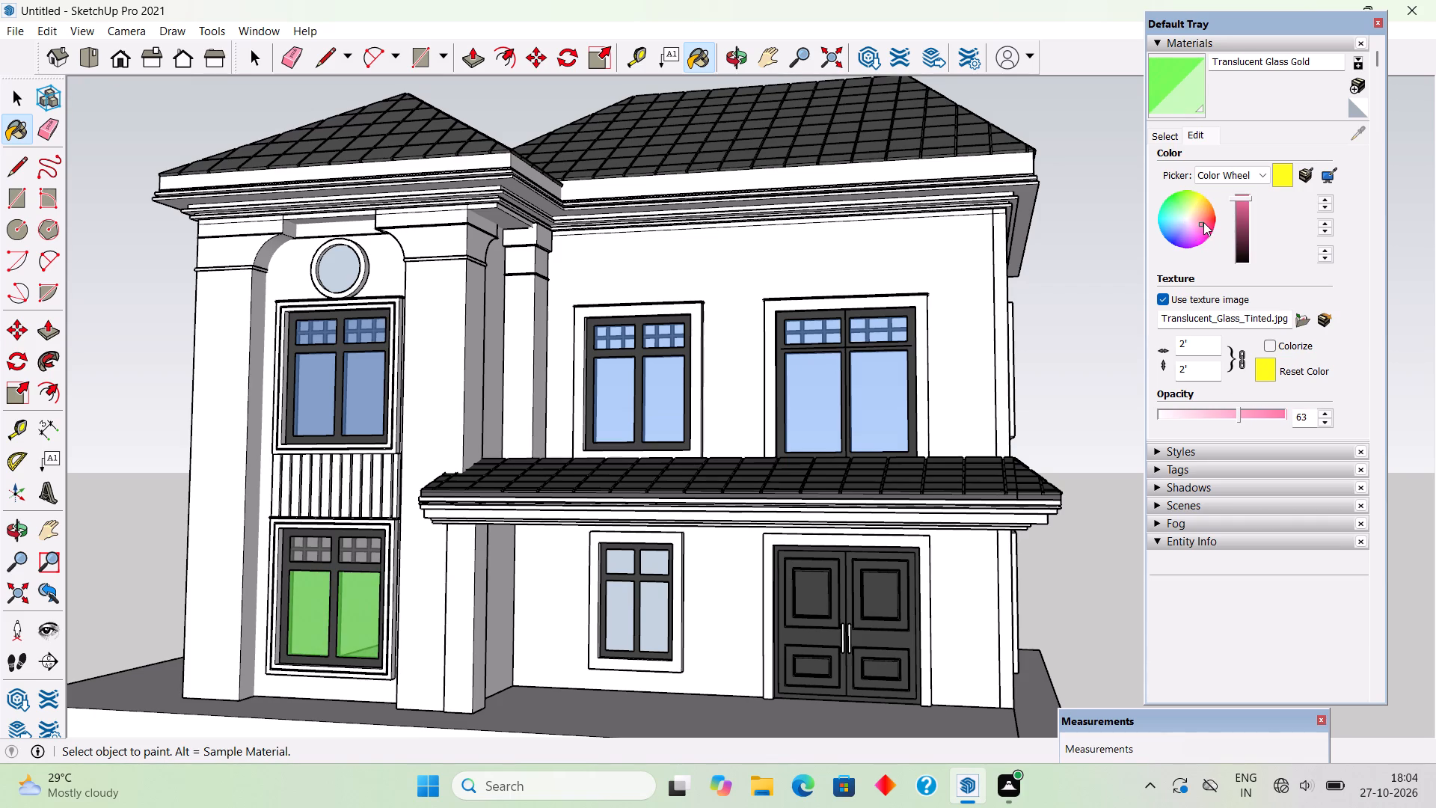
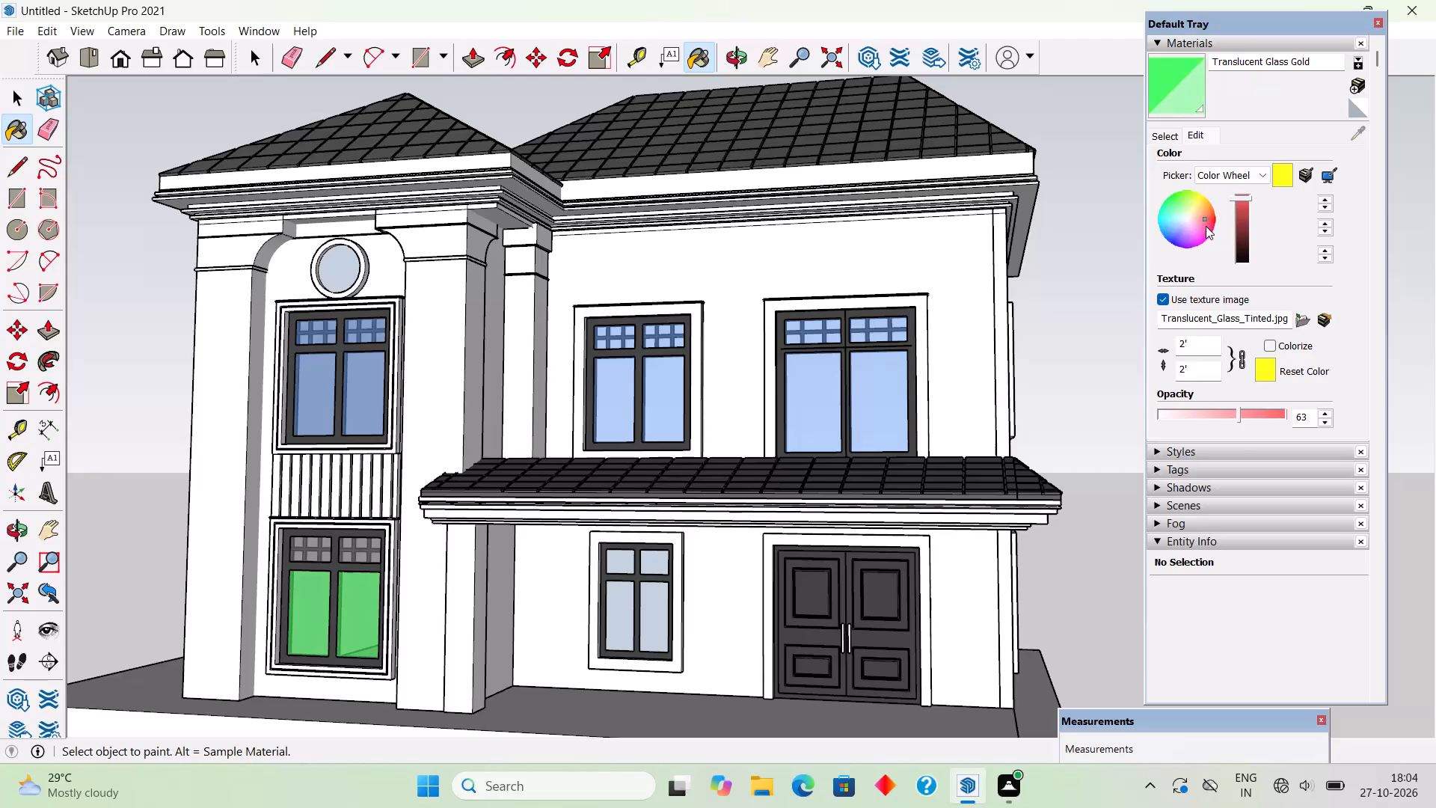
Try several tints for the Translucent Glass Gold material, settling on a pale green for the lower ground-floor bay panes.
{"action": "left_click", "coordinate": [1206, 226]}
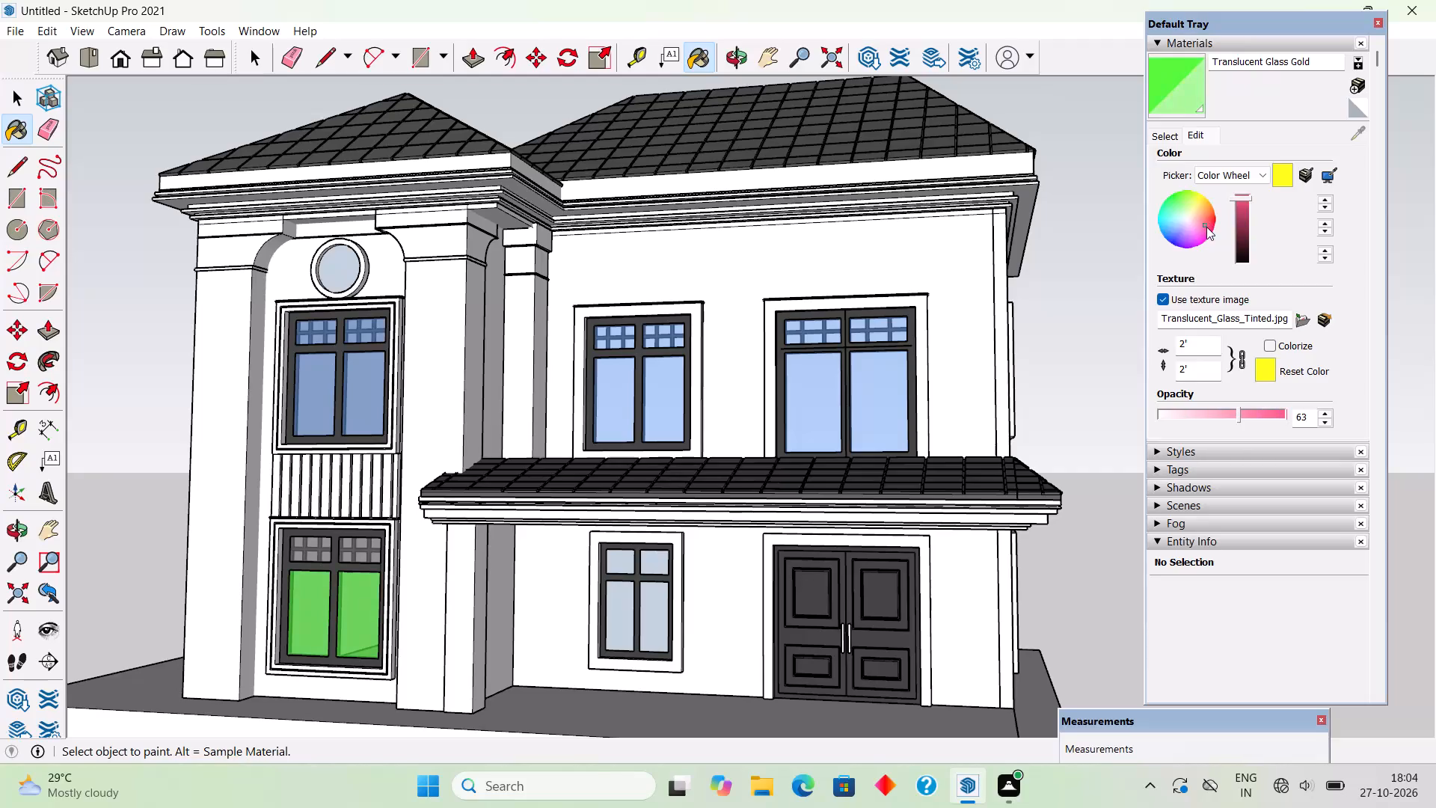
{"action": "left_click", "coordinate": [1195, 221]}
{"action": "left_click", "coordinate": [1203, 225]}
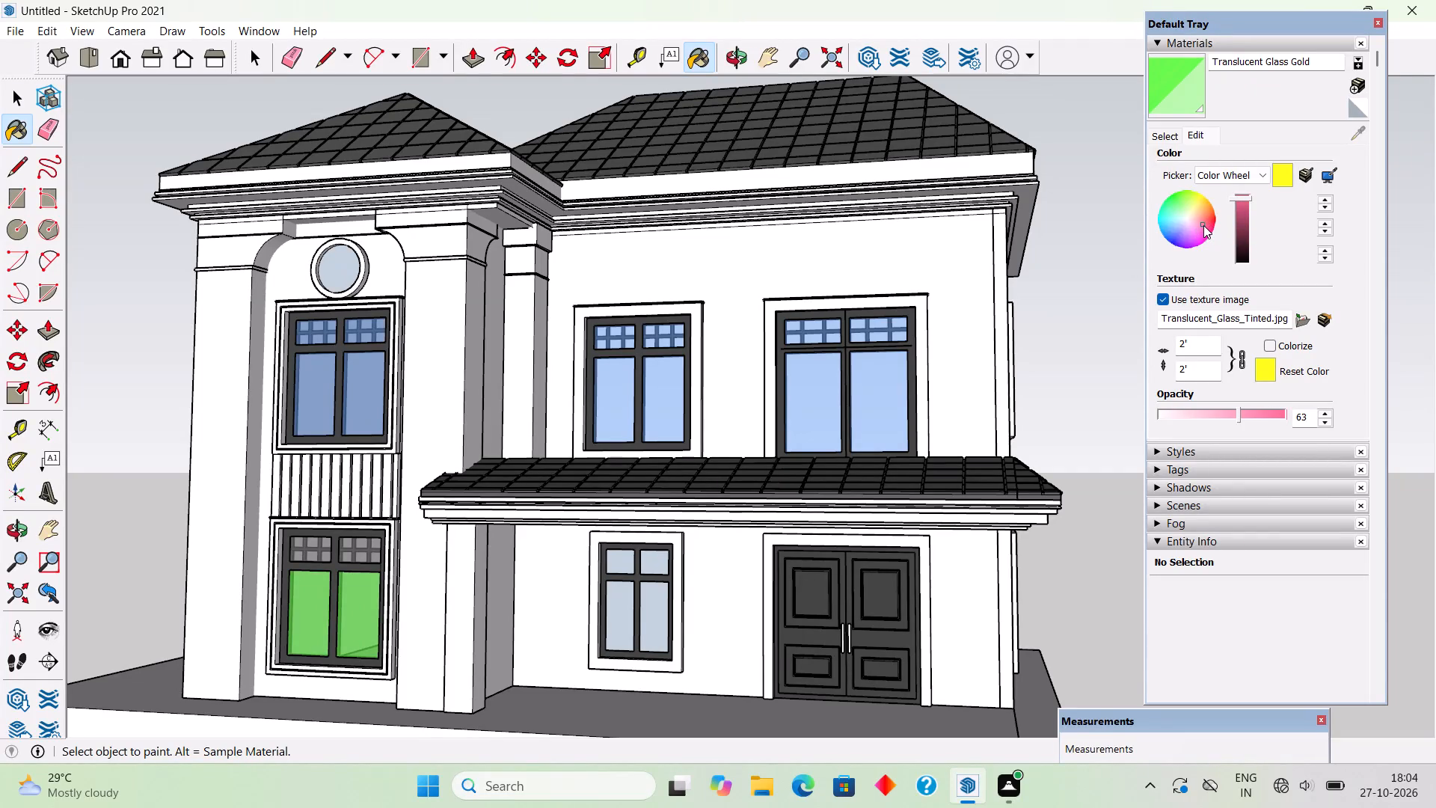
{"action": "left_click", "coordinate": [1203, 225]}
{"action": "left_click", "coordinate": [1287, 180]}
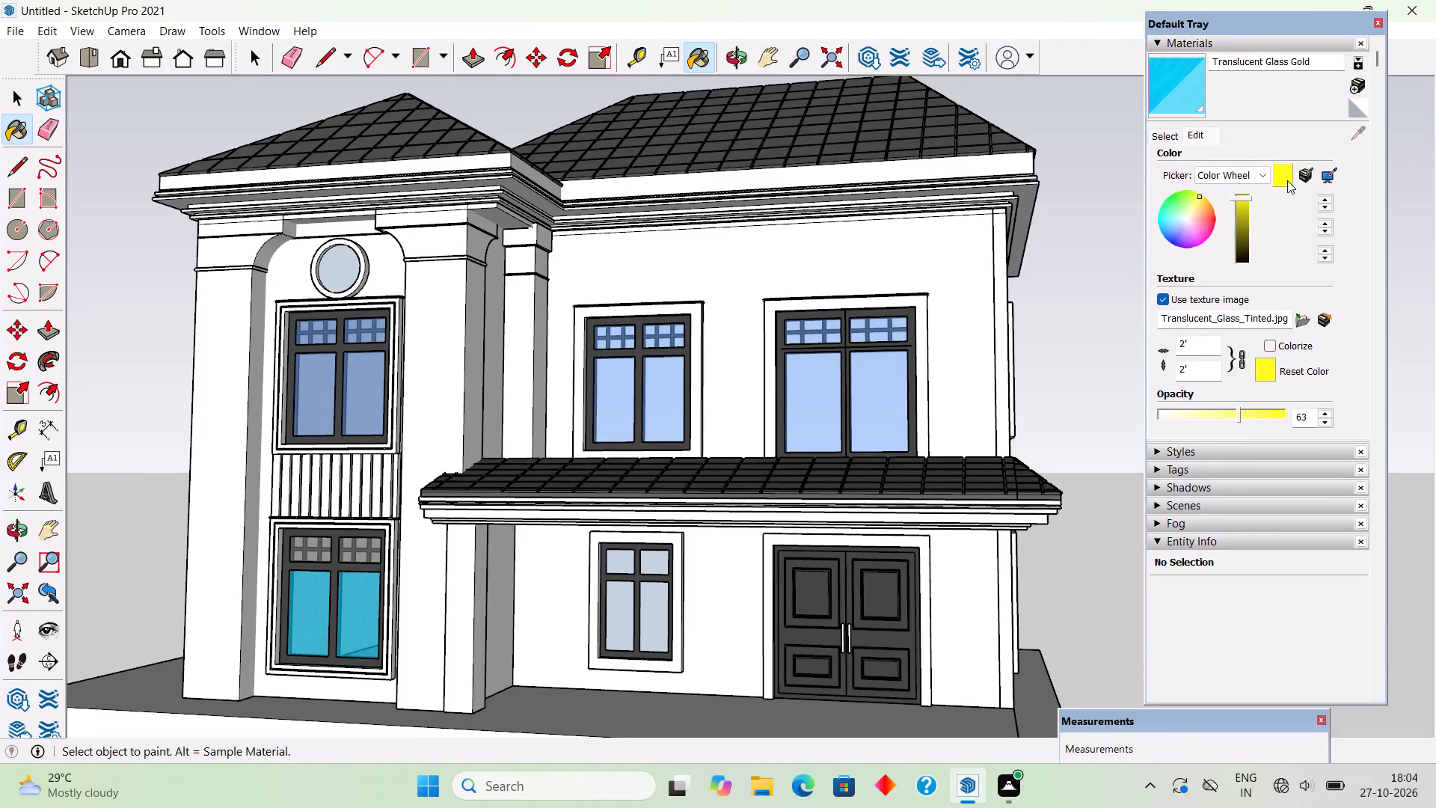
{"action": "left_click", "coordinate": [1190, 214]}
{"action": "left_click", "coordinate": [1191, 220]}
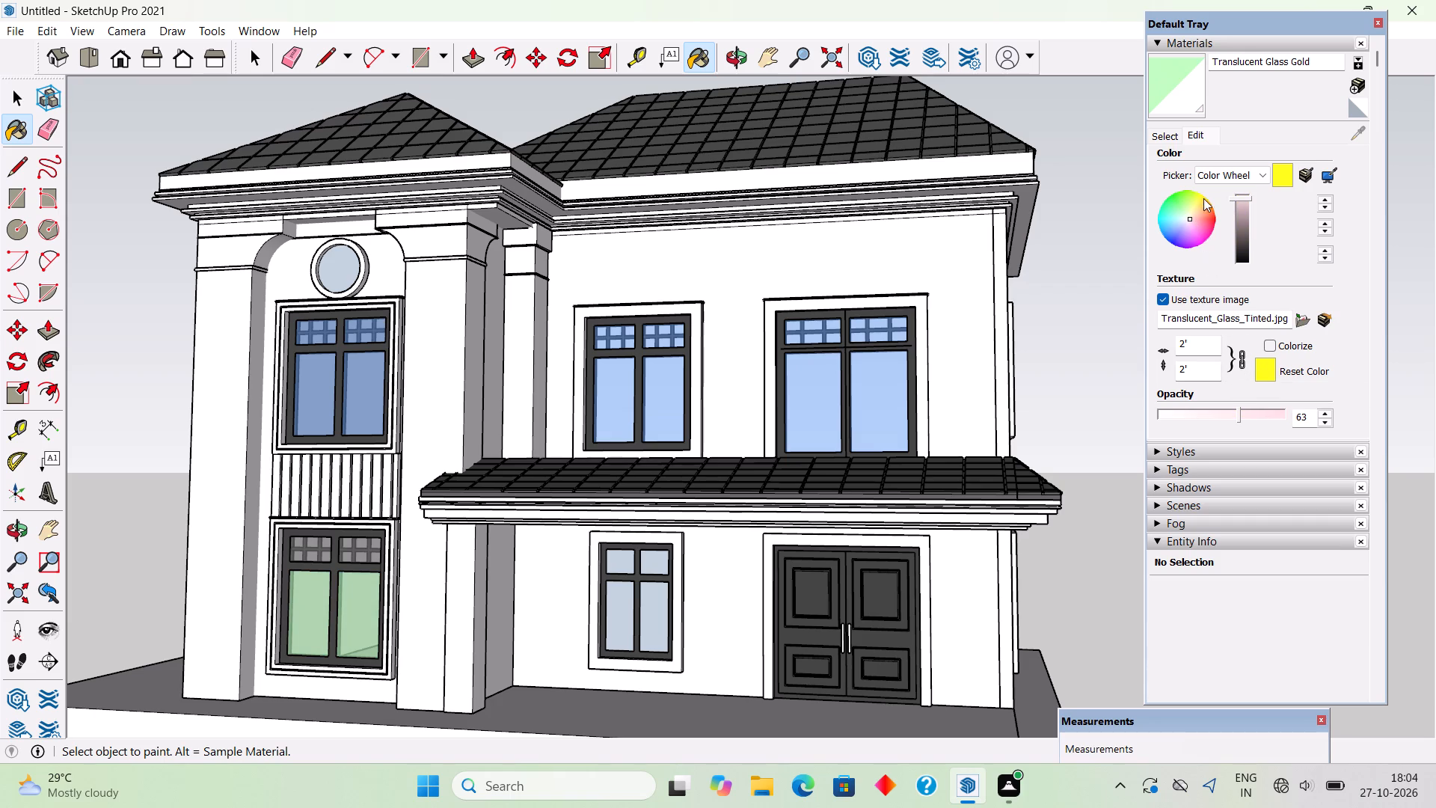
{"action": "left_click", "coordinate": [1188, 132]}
Paint the left lower pane of the ground-floor bay window with Translucent Glass Tinted from Glass and Mirrors.
{"action": "left_click", "coordinate": [1172, 130]}
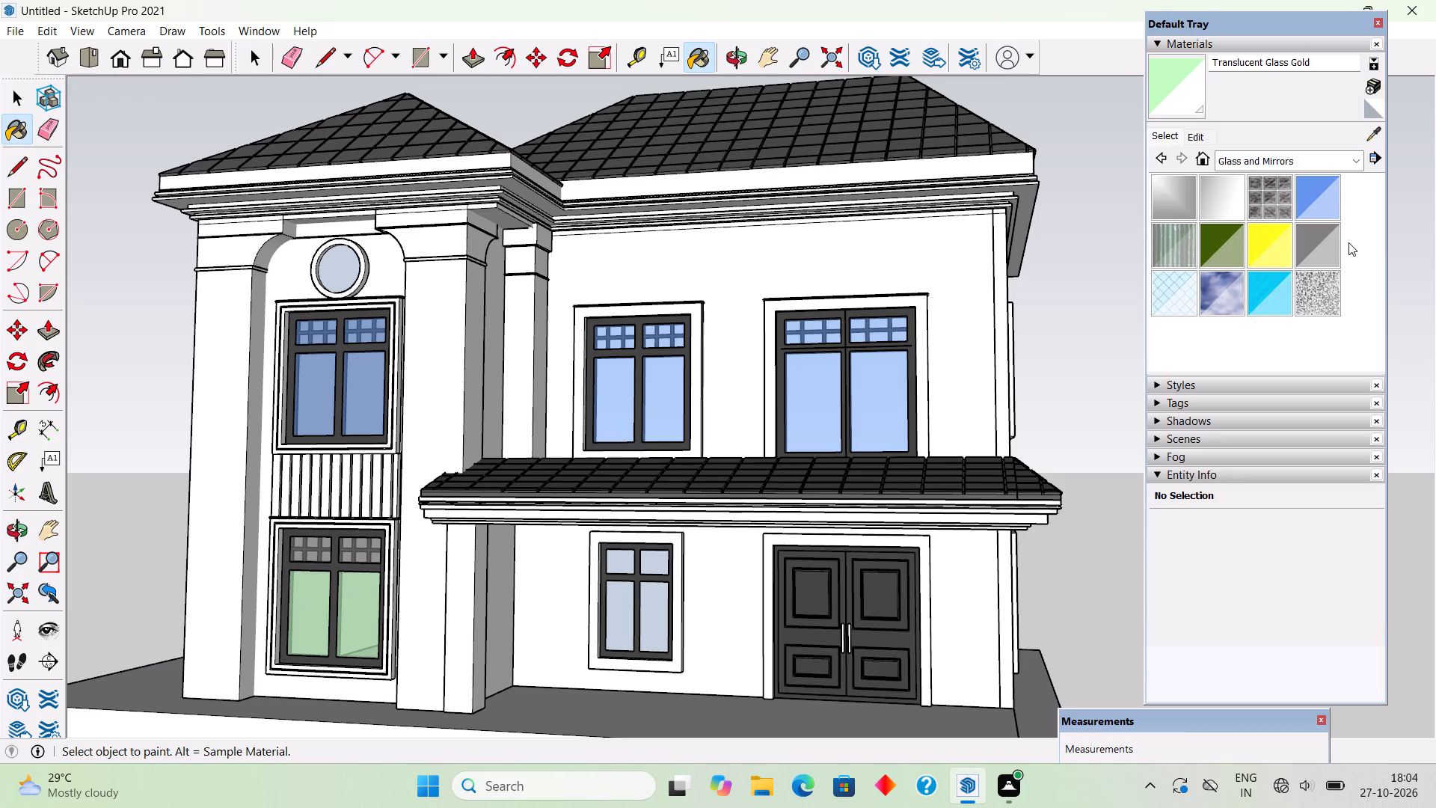
{"action": "left_click", "coordinate": [1268, 234]}
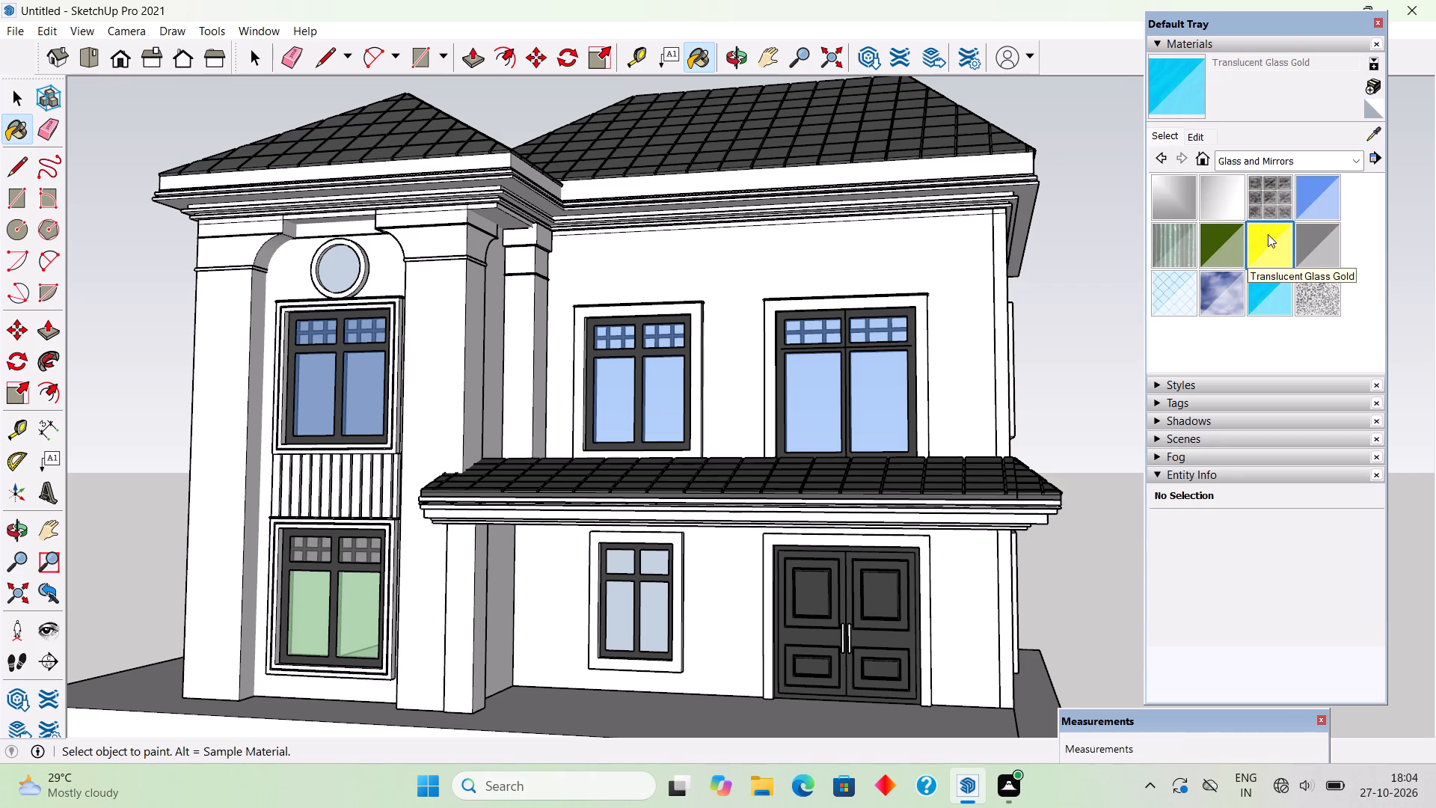
{"action": "left_click", "coordinate": [1274, 278]}
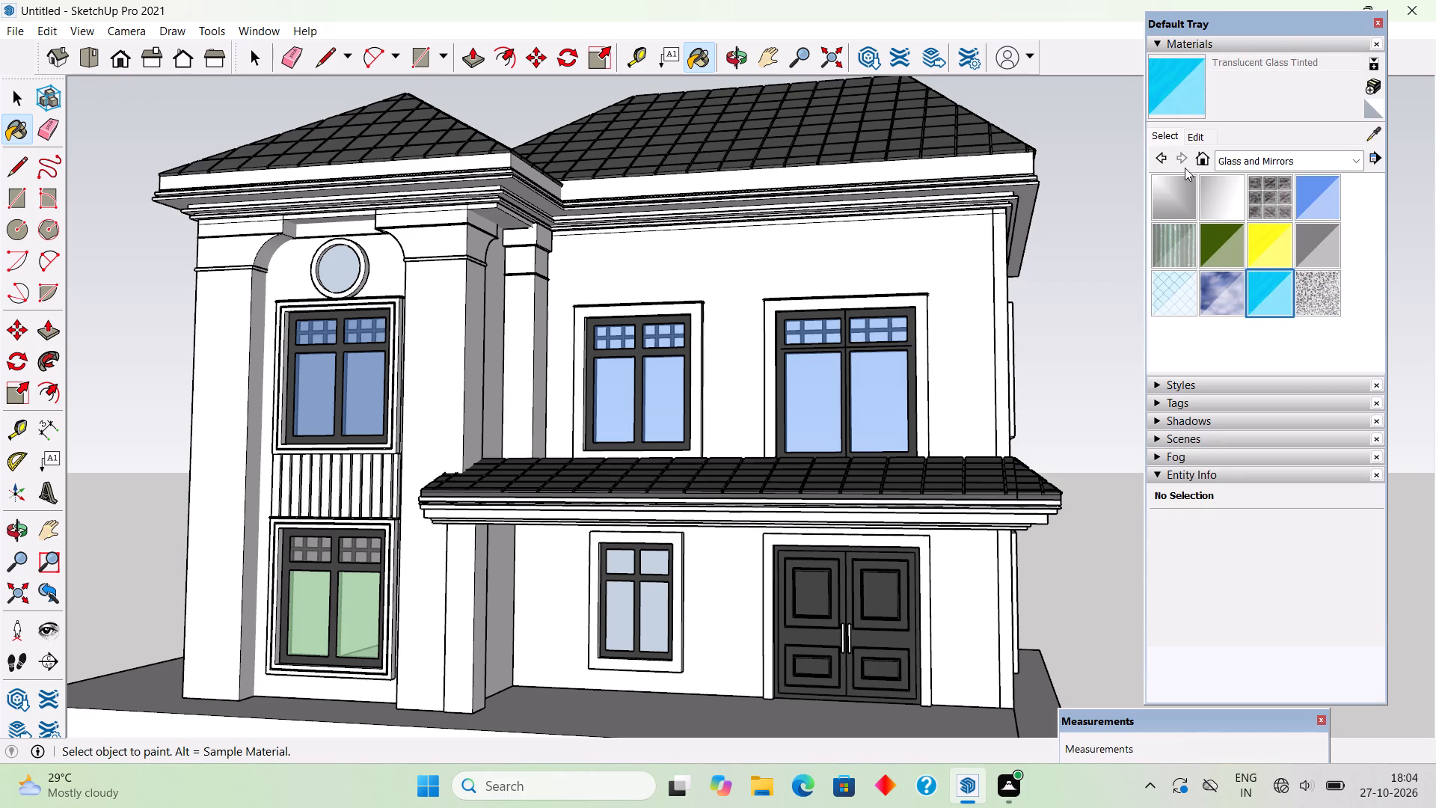
{"action": "left_click", "coordinate": [1197, 134]}
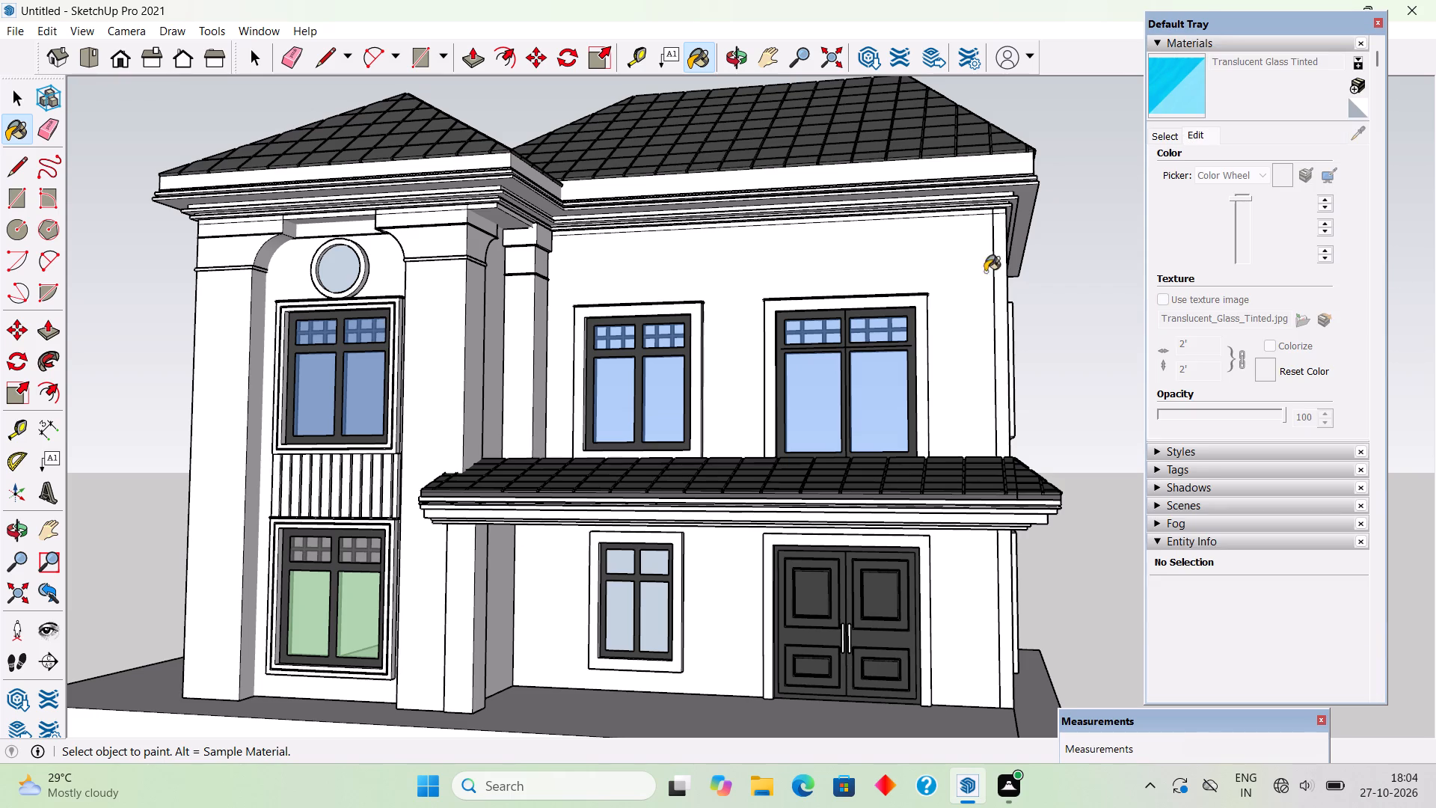
{"action": "left_click", "coordinate": [319, 628]}
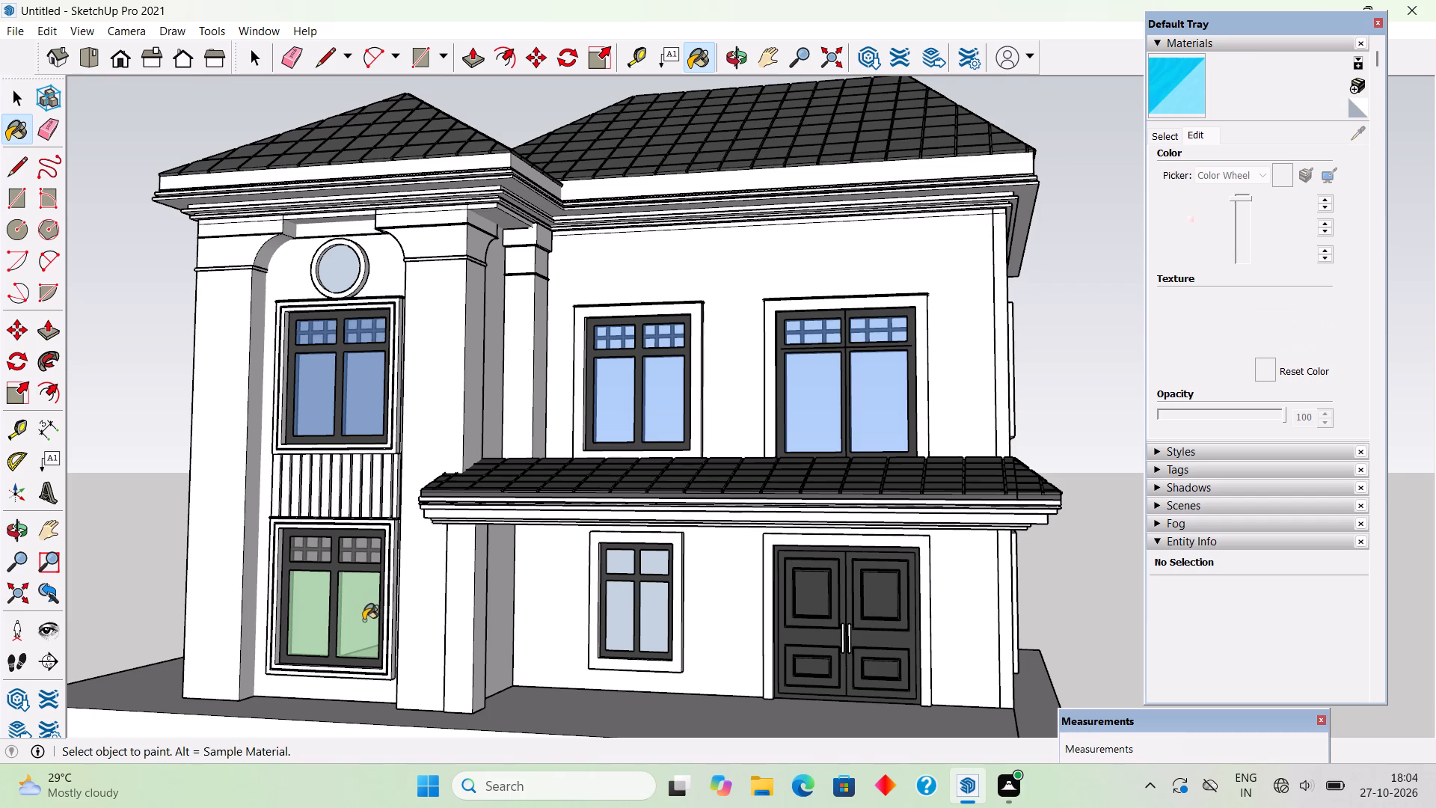
Change the tint of the Translucent Glass Tinted material to a slightly darkened golden yellow.
{"action": "left_click", "coordinate": [1203, 200]}
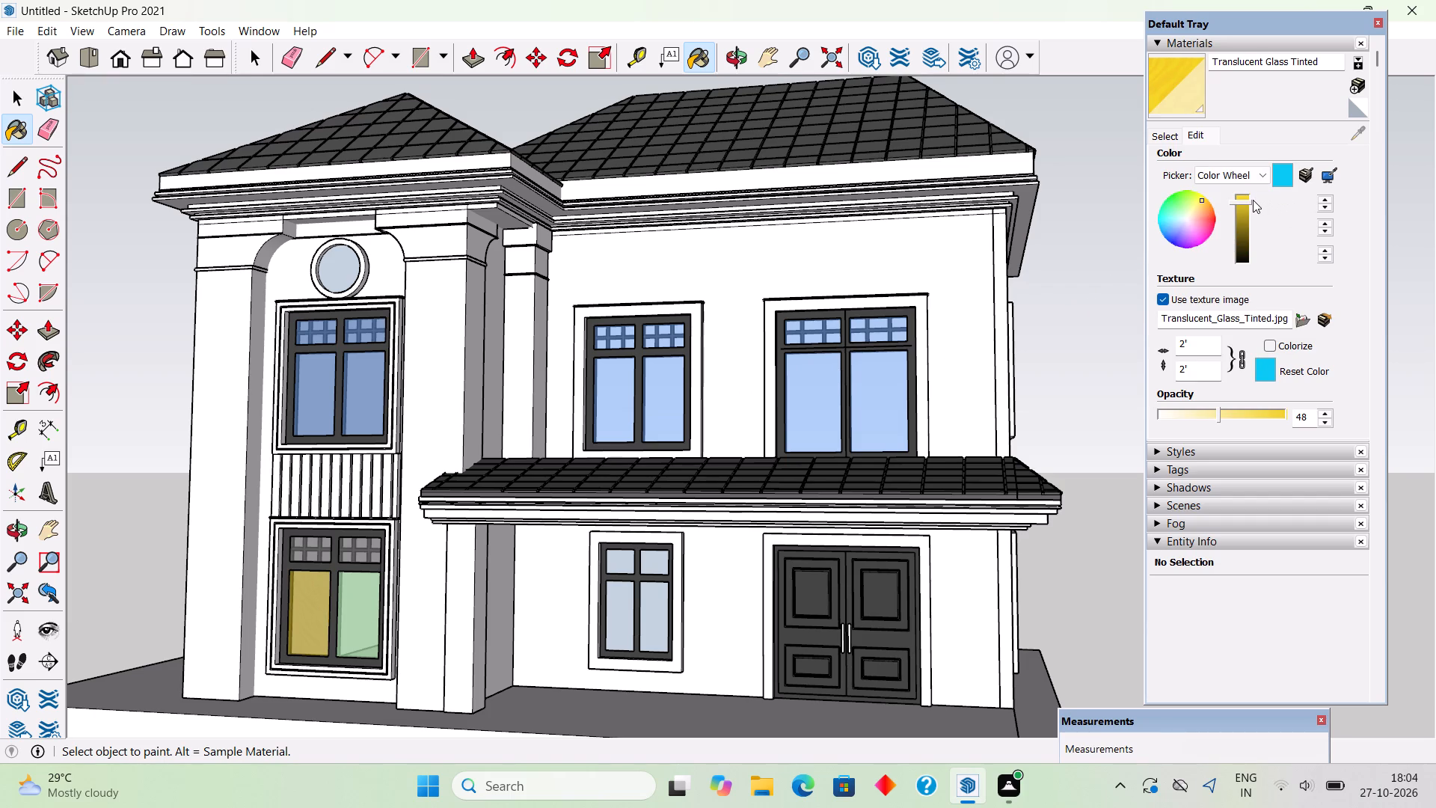
{"action": "left_click_drag", "start_coordinate": [1253, 200], "coordinate": [1252, 216]}
{"action": "left_click_drag", "start_coordinate": [1235, 198], "coordinate": [1242, 207]}
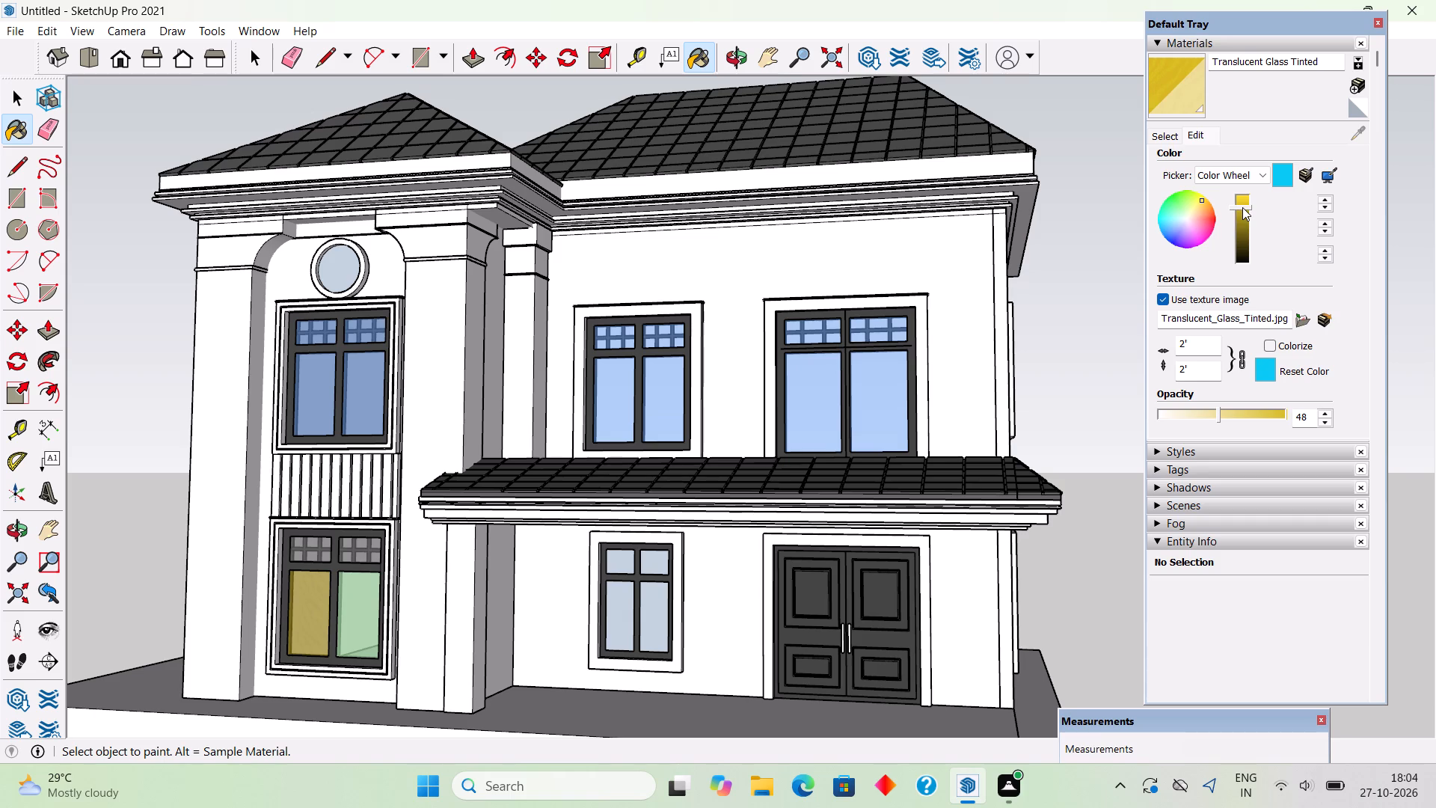
{"action": "left_click", "coordinate": [1201, 206]}
{"action": "left_click", "coordinate": [1191, 208]}
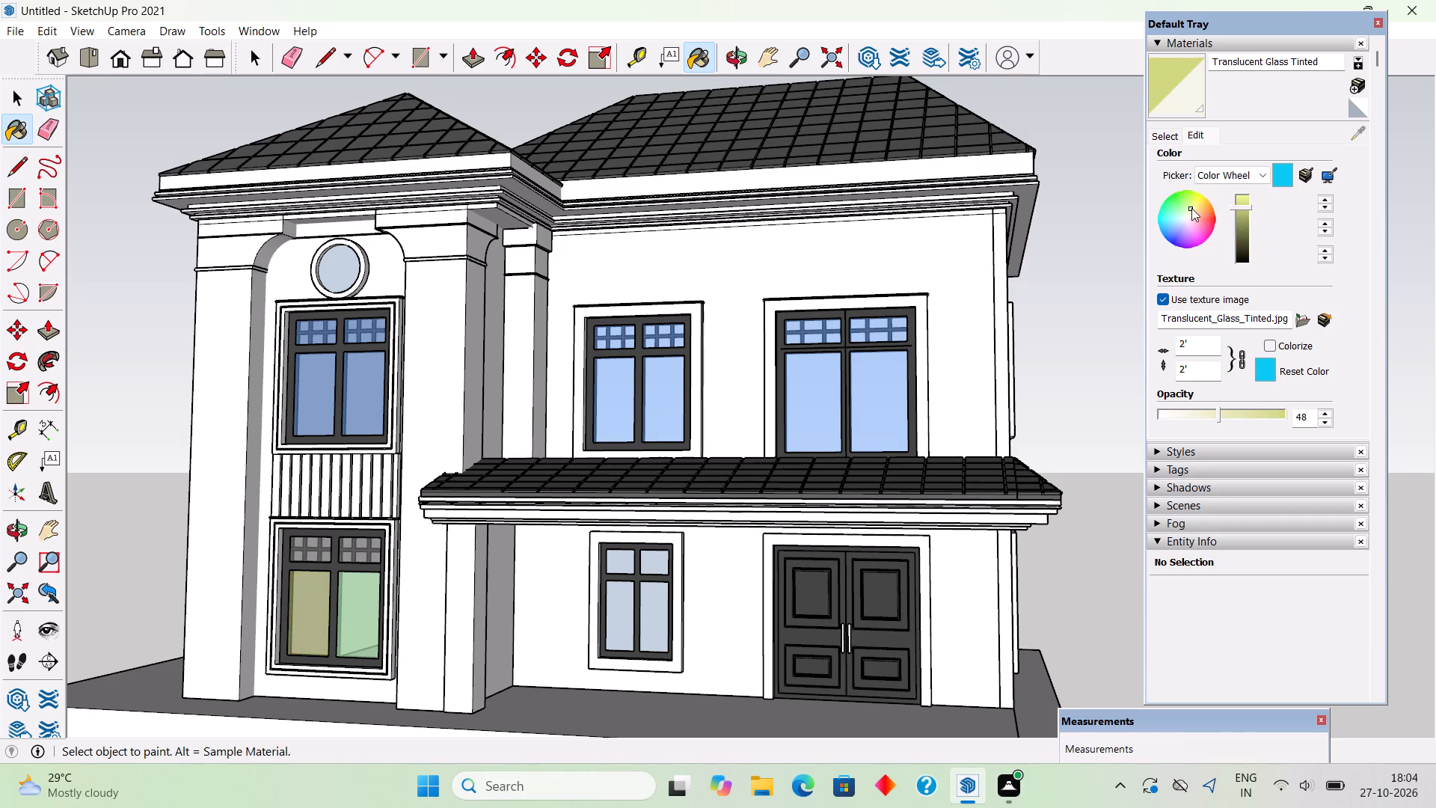
{"action": "scroll", "coordinate": [1195, 207], "scroll_direction": "up", "scroll_amount": 4}
{"action": "left_click", "coordinate": [1203, 196]}
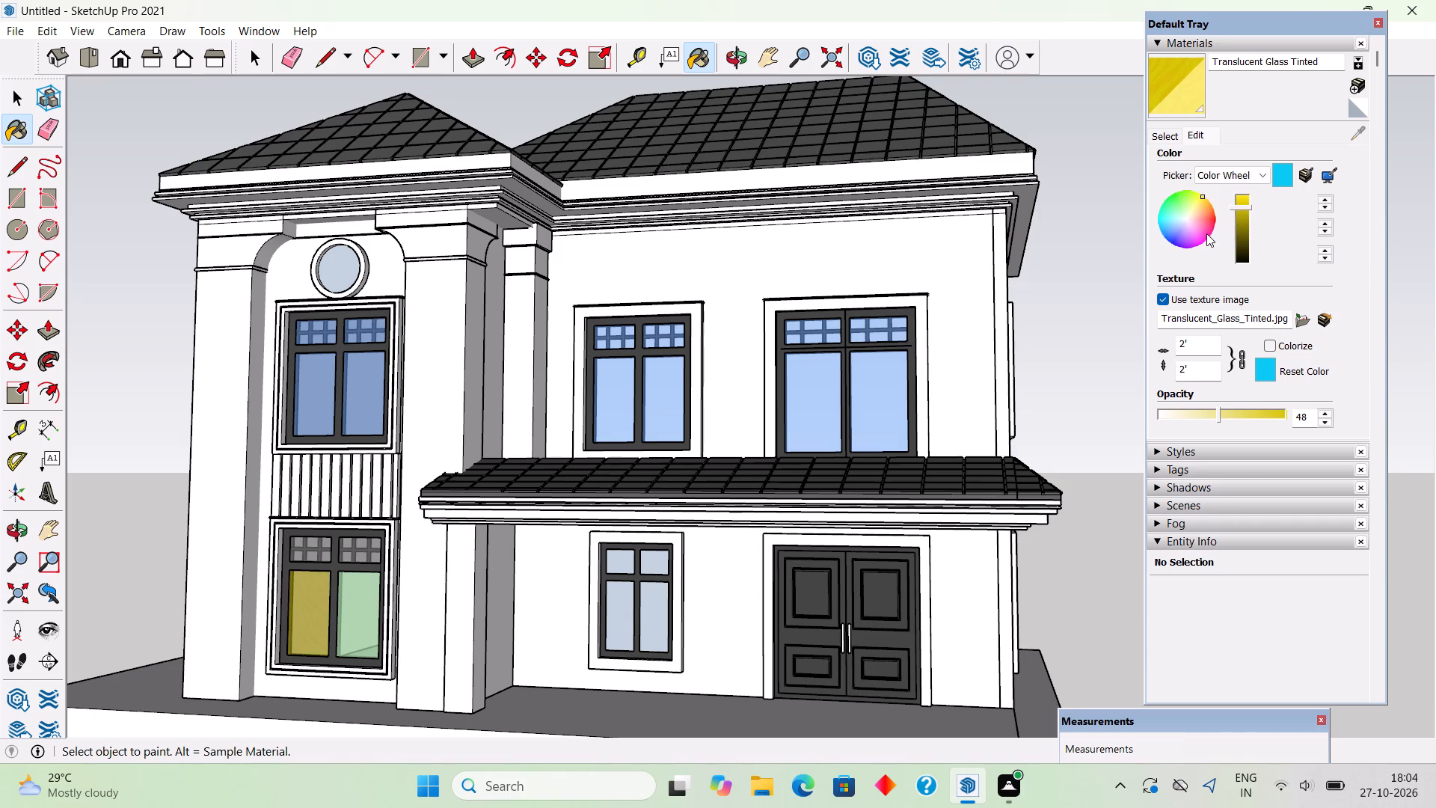
{"action": "scroll", "coordinate": [1206, 233], "scroll_direction": "up", "scroll_amount": 2}
{"action": "left_click", "coordinate": [1245, 205]}
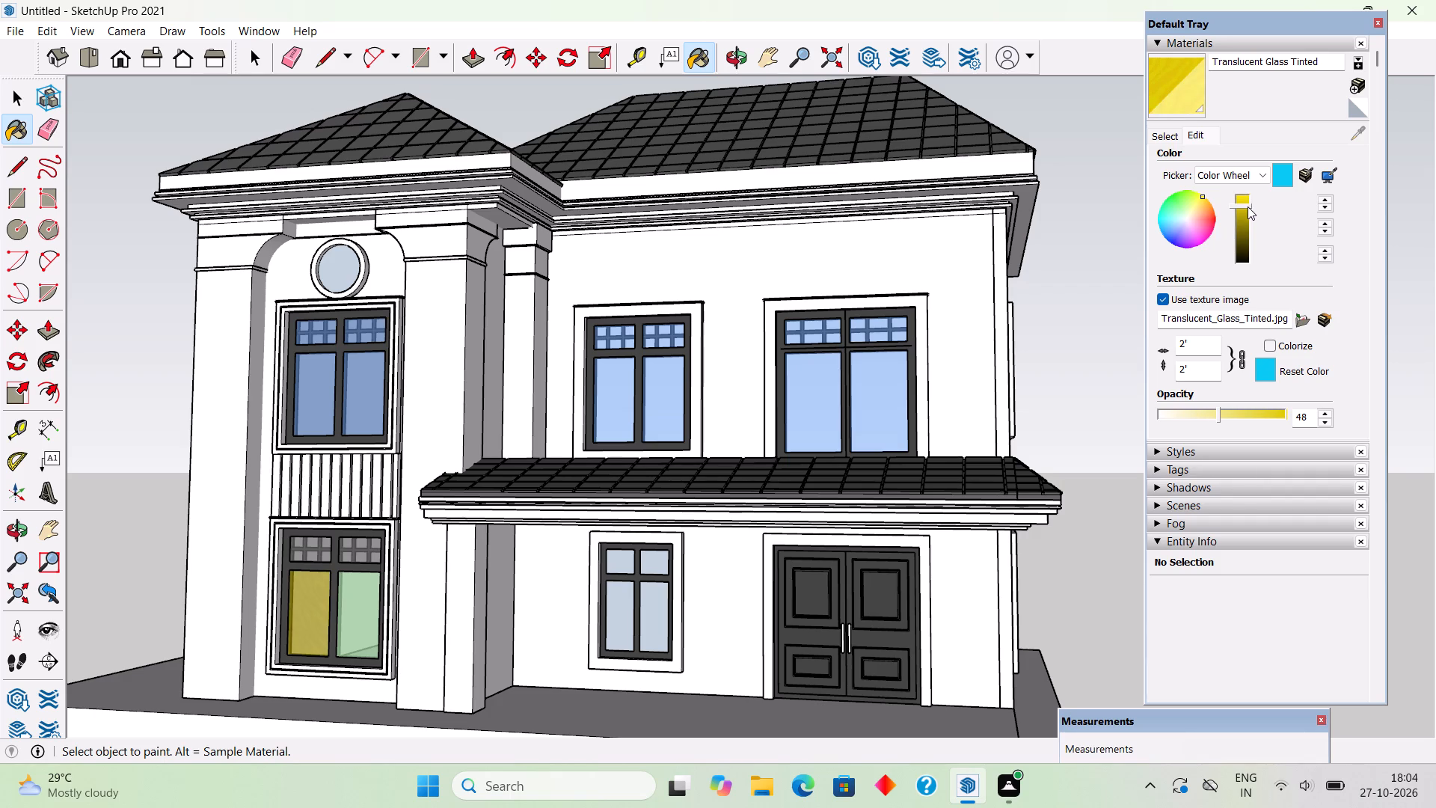
Paint the remaining ground-floor bay window panes and all panes of the small window beside the door with the yellow Translucent Glass Tinted.
{"action": "left_click", "coordinate": [318, 549]}
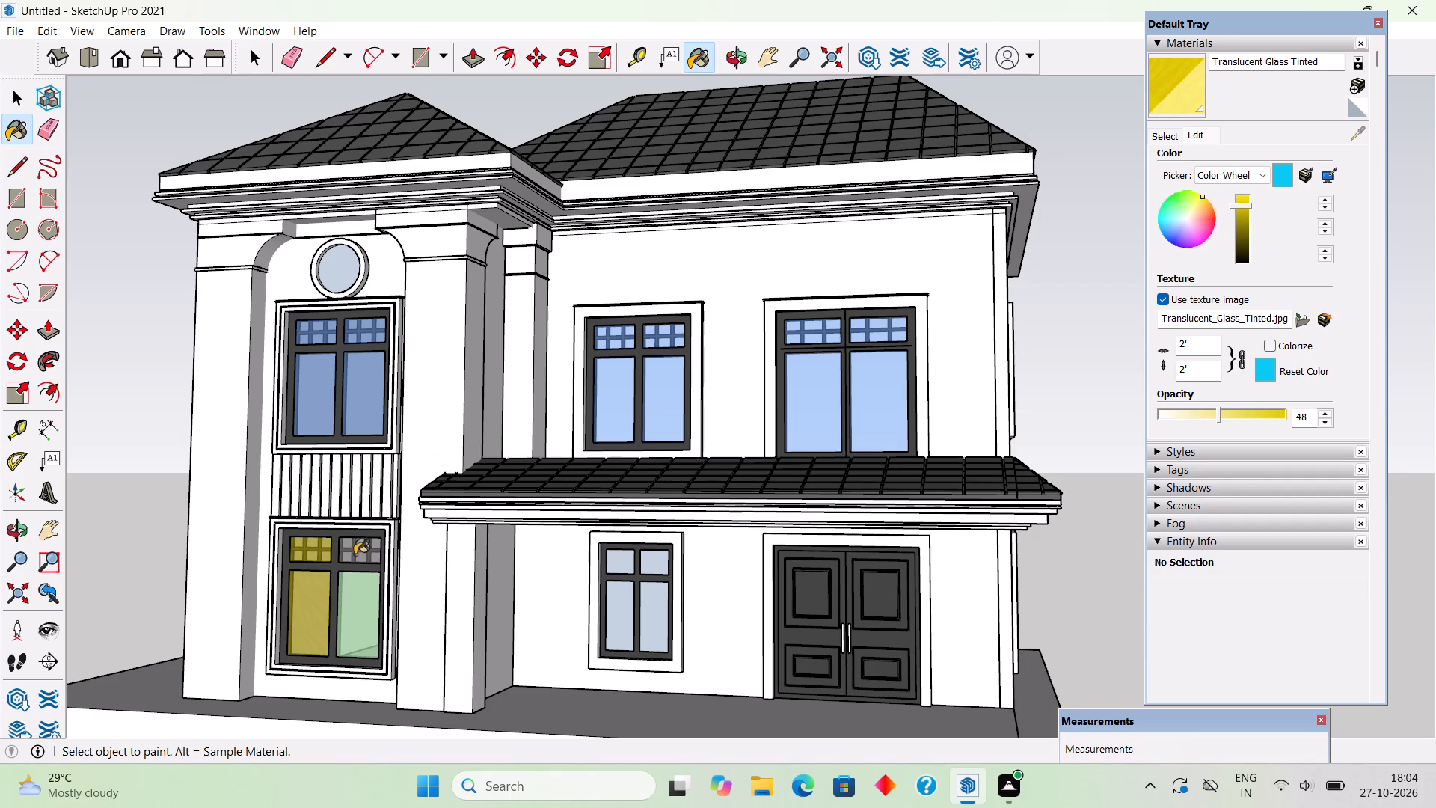
{"action": "left_click", "coordinate": [355, 554]}
{"action": "left_click", "coordinate": [356, 587]}
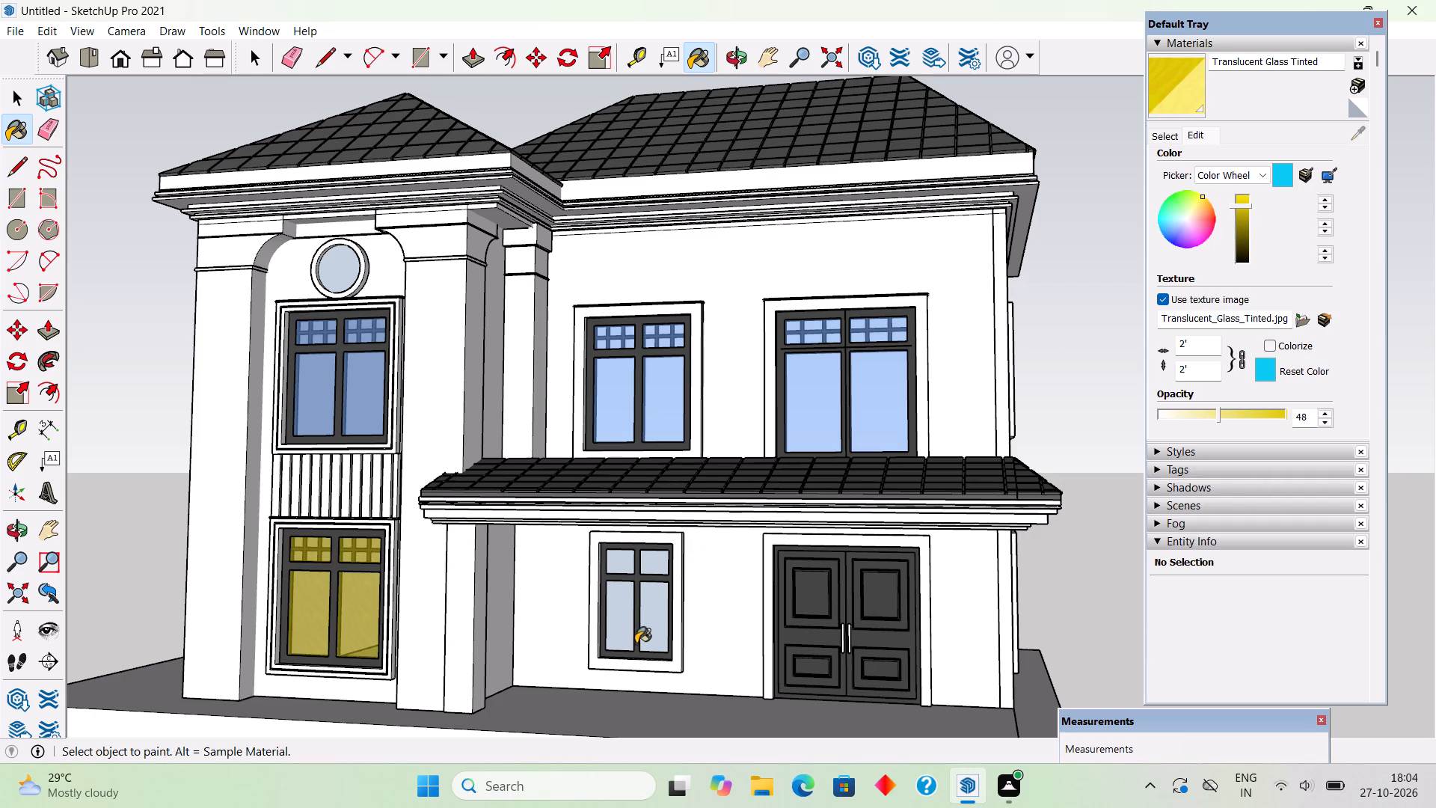
{"action": "left_click", "coordinate": [625, 617]}
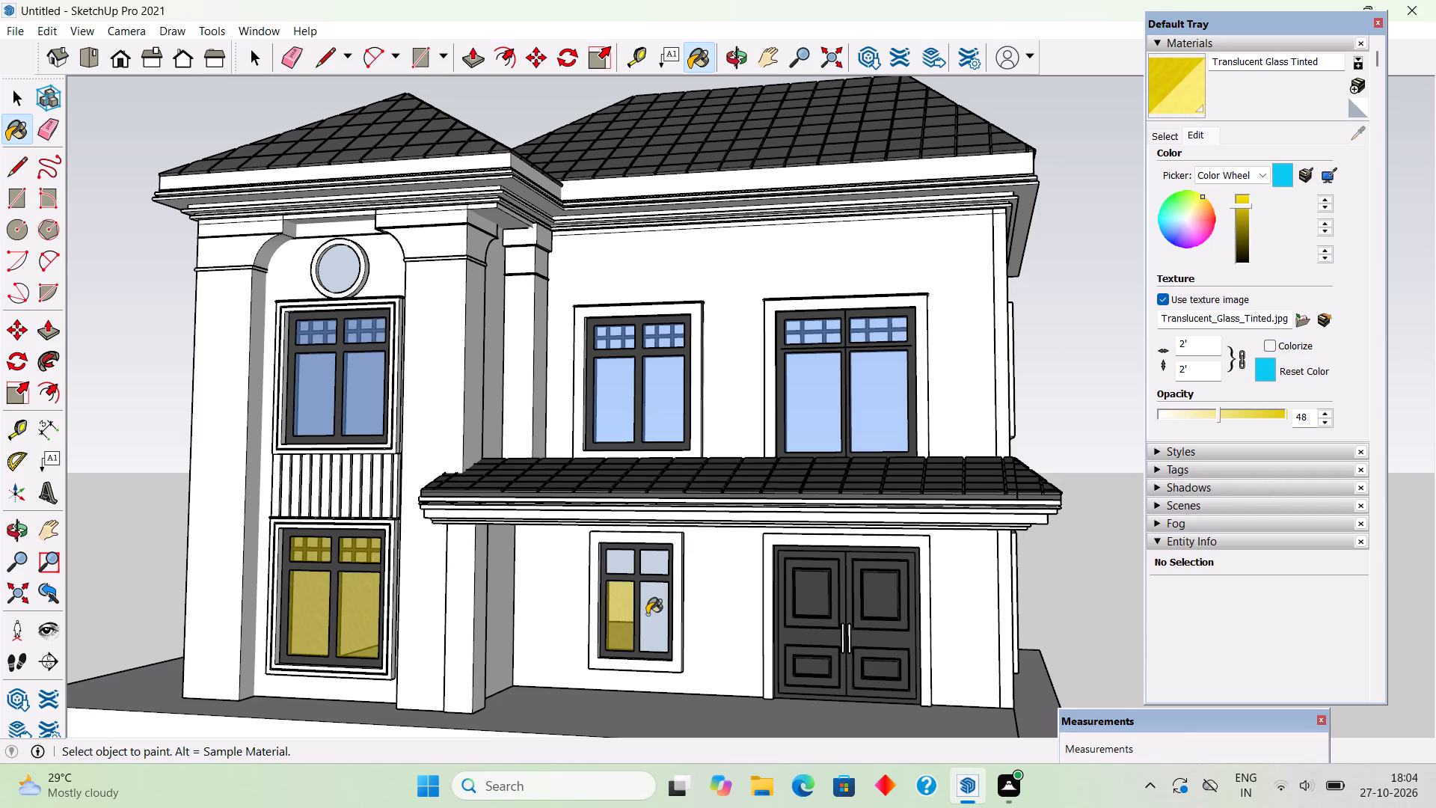
{"action": "left_click", "coordinate": [647, 614]}
{"action": "left_click", "coordinate": [622, 567]}
{"action": "left_click", "coordinate": [657, 566]}
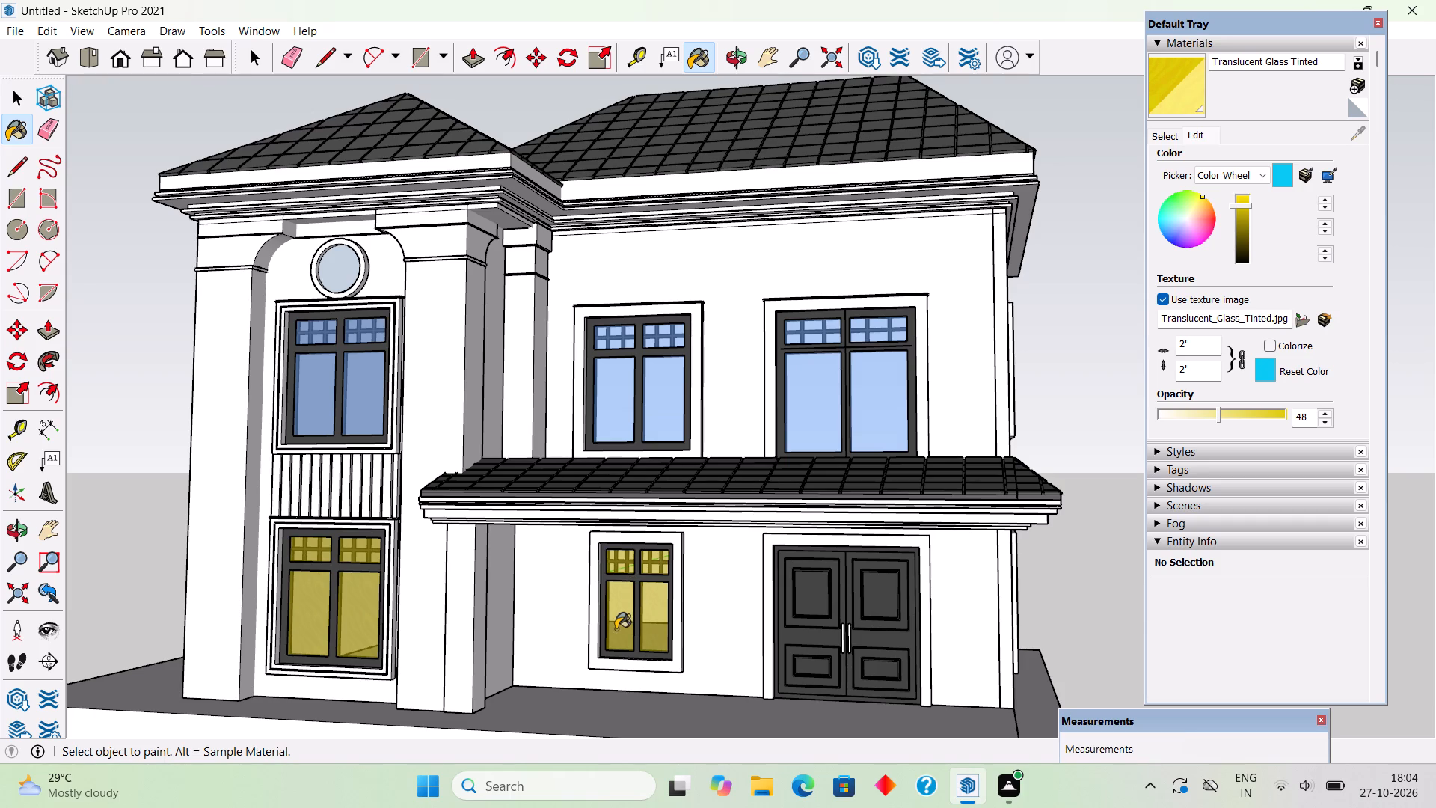
Darken the Translucent Glass Tinted material to a deep olive gold and leave the Paint Bucket tool.
{"action": "scroll", "coordinate": [689, 586], "scroll_direction": "up", "scroll_amount": 4}
{"action": "scroll", "coordinate": [655, 516], "scroll_direction": "down", "scroll_amount": 6}
{"action": "middle_click_drag", "start_coordinate": [595, 505], "coordinate": [591, 604]}
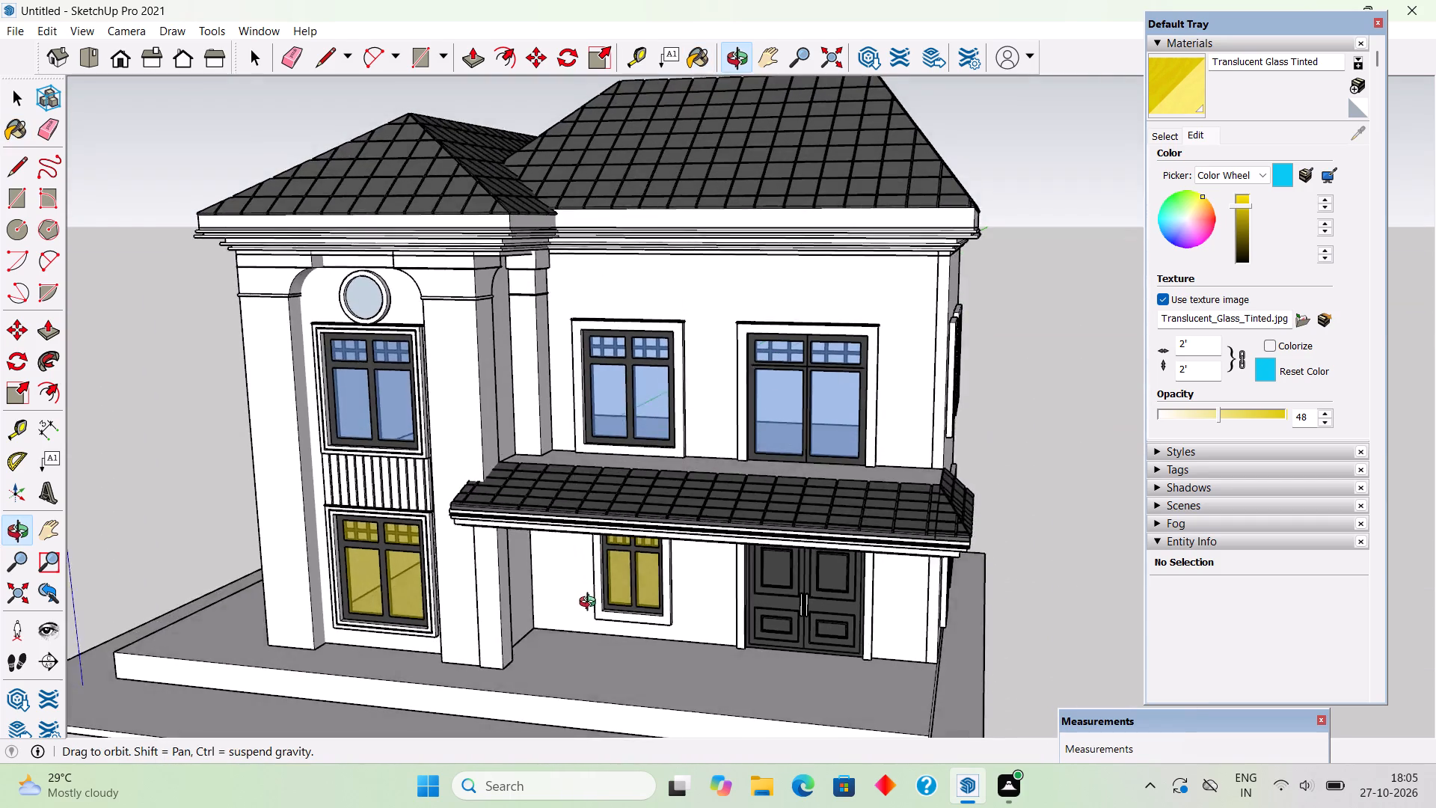
{"action": "middle_click_drag", "start_coordinate": [591, 604], "coordinate": [595, 560]}
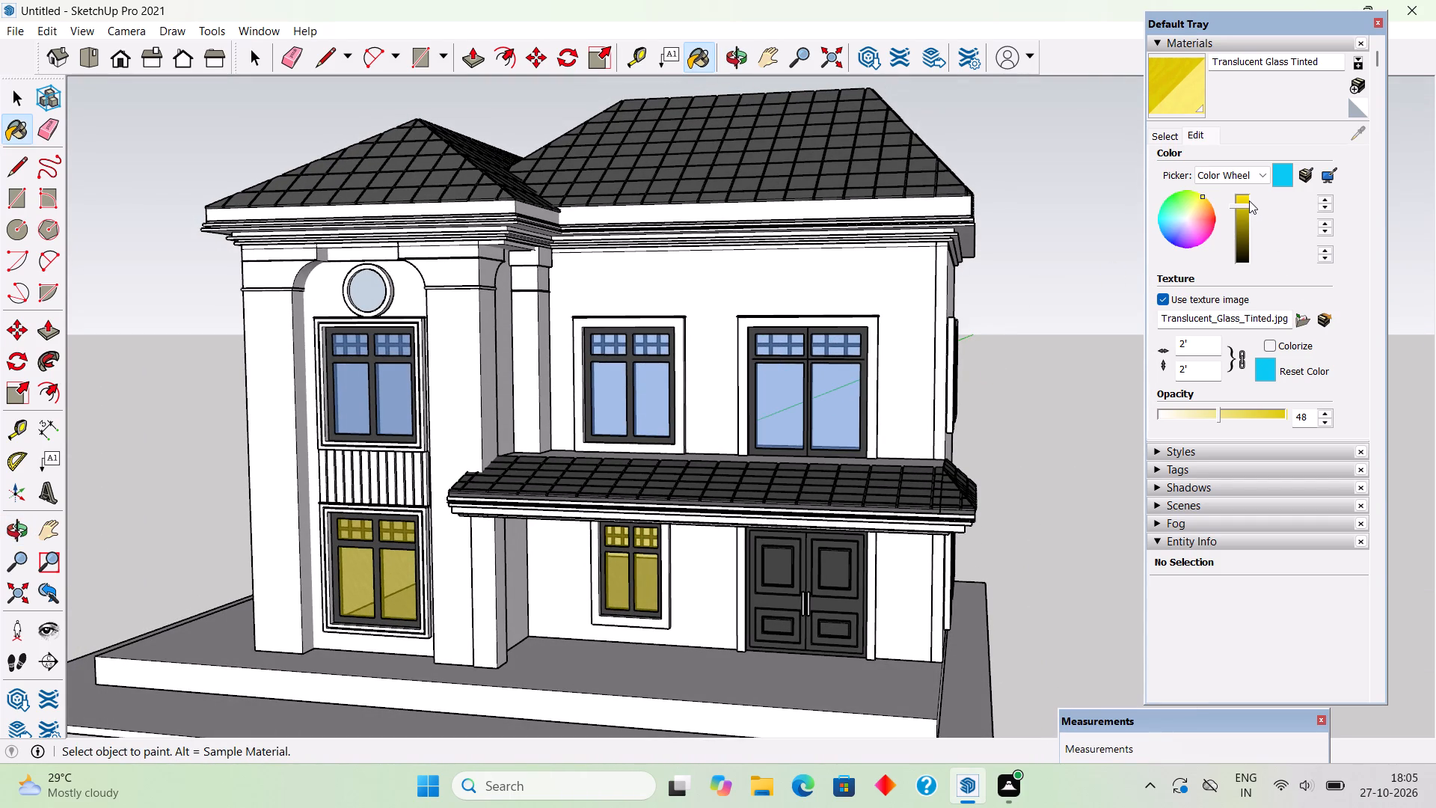
{"action": "left_click_drag", "start_coordinate": [1249, 201], "coordinate": [1251, 224]}
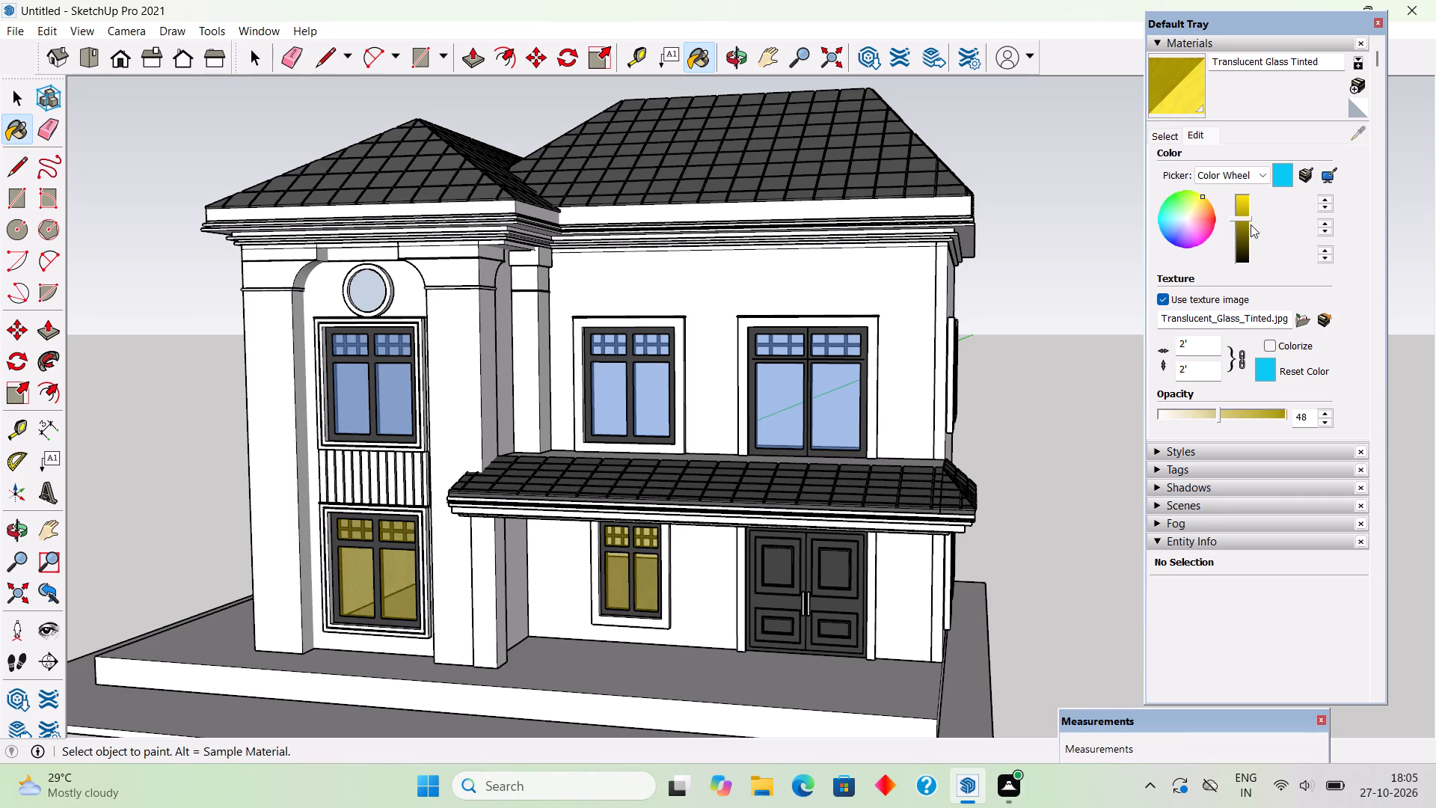
{"action": "left_click_drag", "start_coordinate": [1251, 224], "coordinate": [1251, 226]}
{"action": "scroll", "coordinate": [1111, 451], "scroll_direction": "up", "scroll_amount": 1}
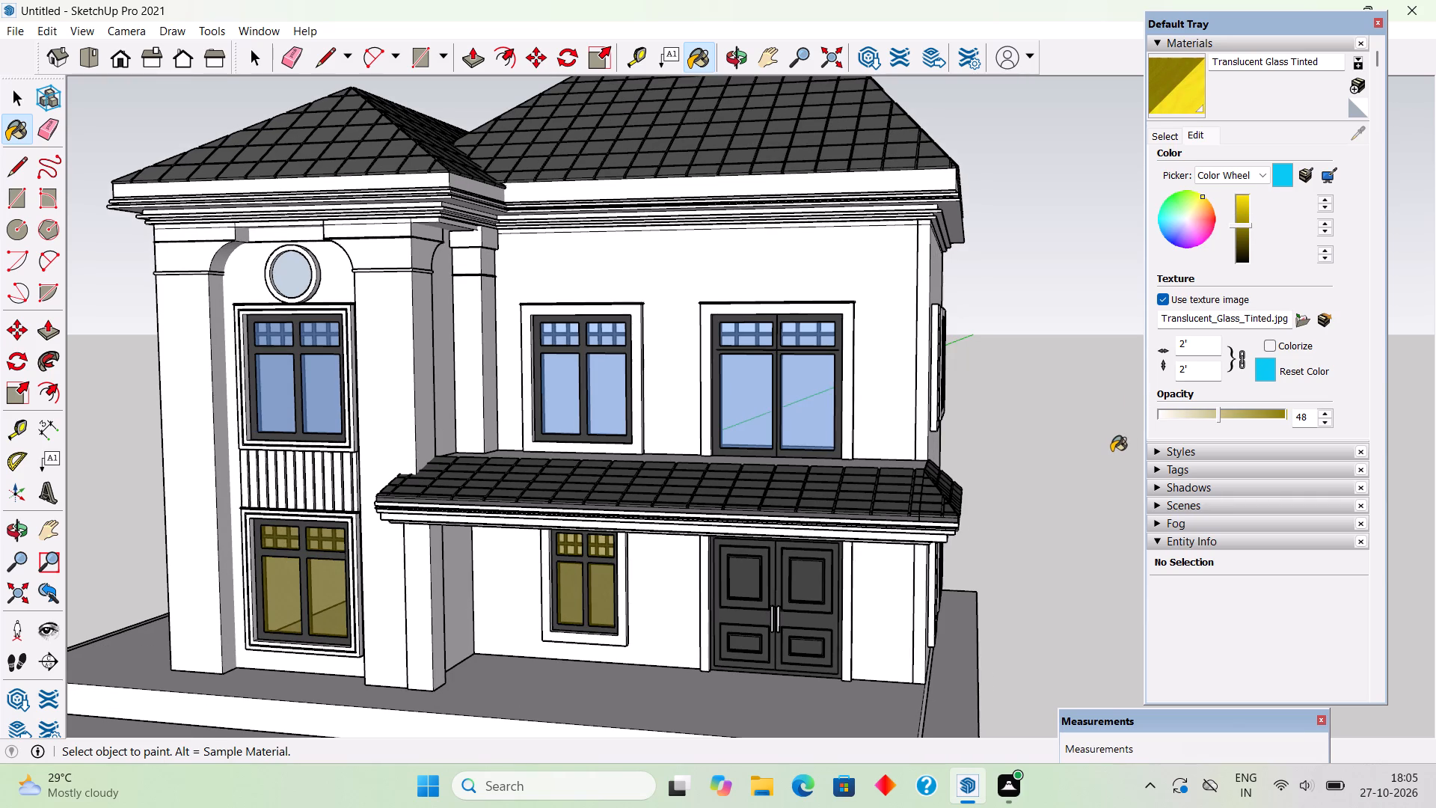
{"action": "key", "text": "space"}
{"action": "scroll", "coordinate": [1090, 458], "scroll_direction": "down", "scroll_amount": 3}
{"action": "left_click", "coordinate": [1070, 459]}
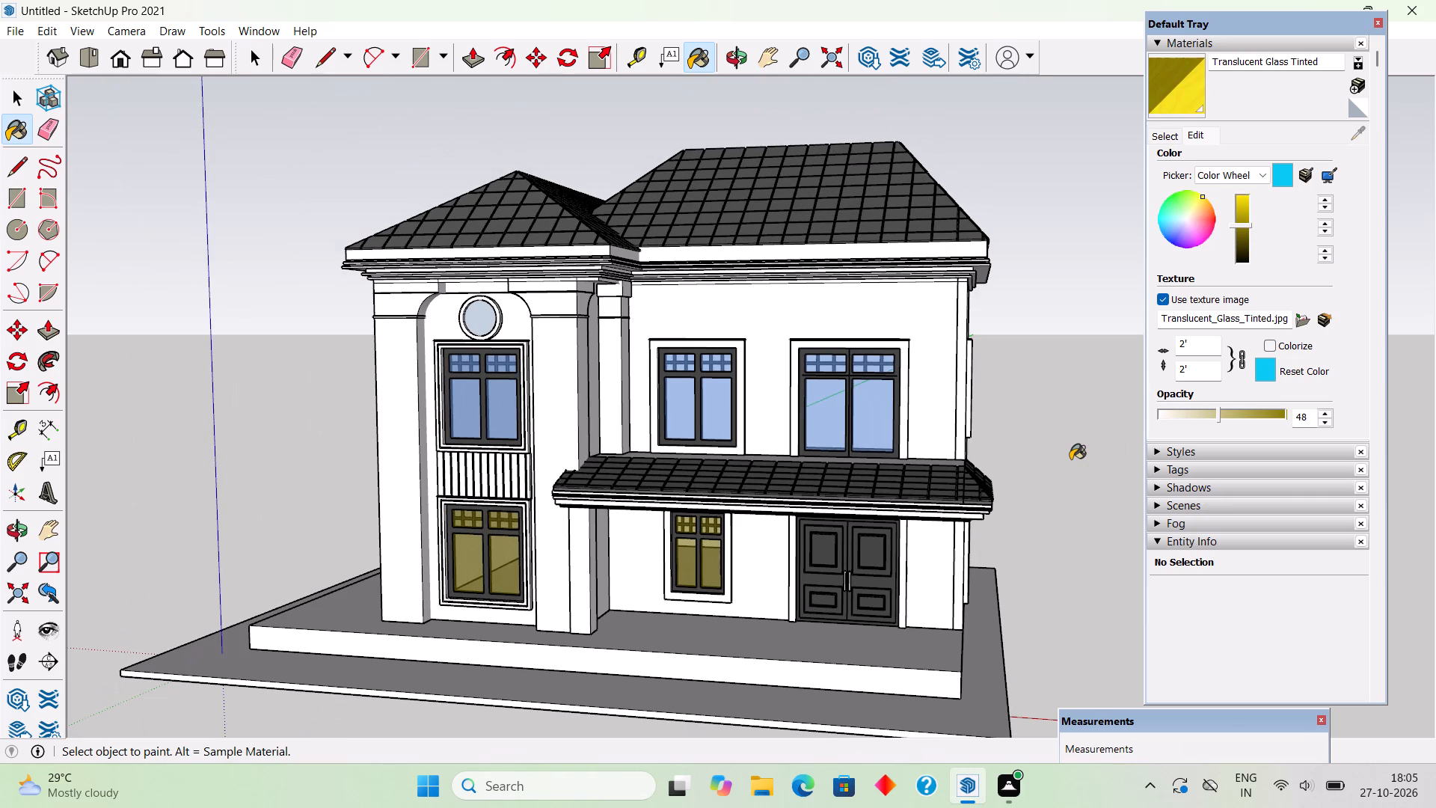
{"action": "key", "text": "space"}
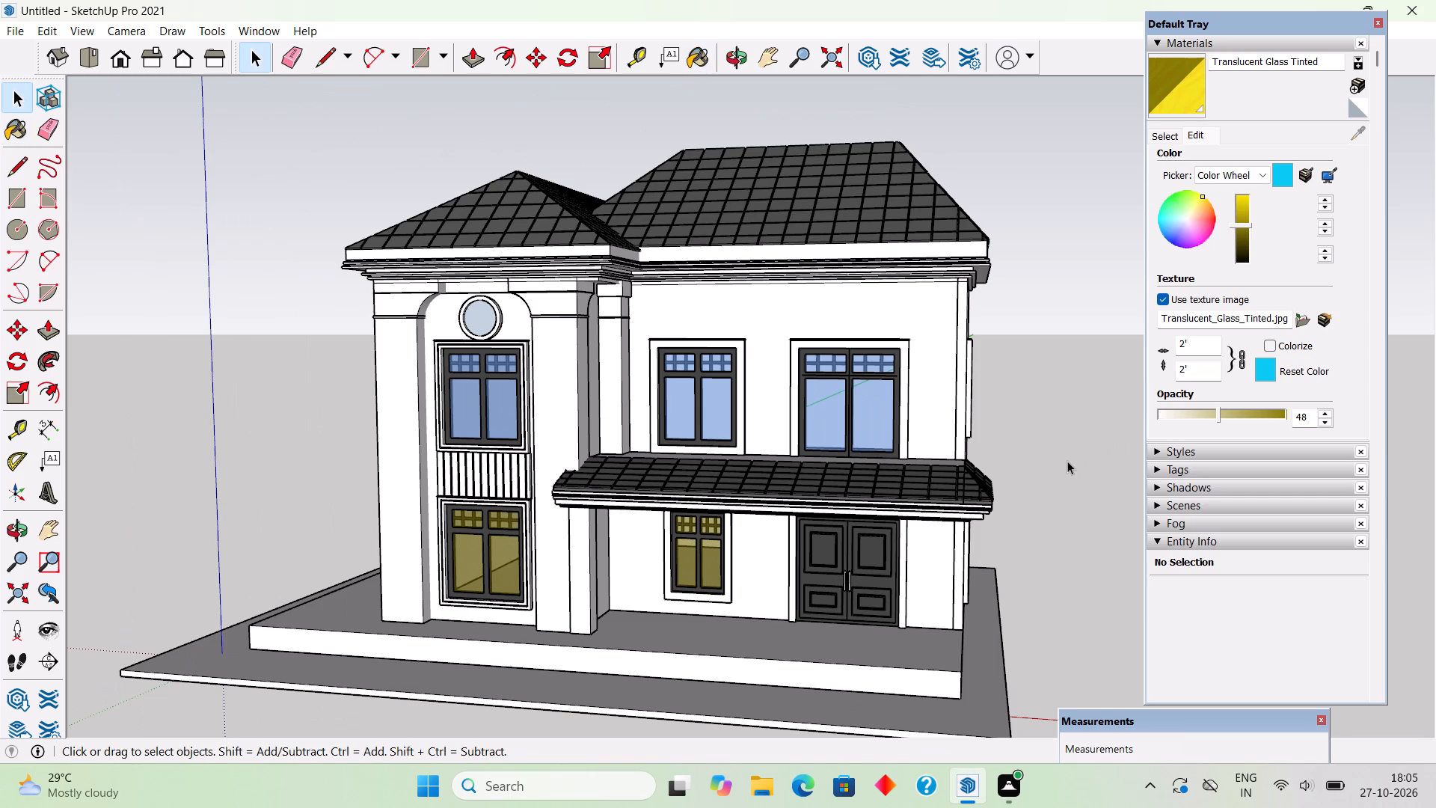
Paint the panes of the upper-floor windows on the side wall with Translucent Glass Gray from Glass and Mirrors.
{"action": "middle_click_drag", "start_coordinate": [963, 465], "coordinate": [959, 465]}
{"action": "middle_click_drag", "start_coordinate": [959, 465], "coordinate": [650, 429]}
{"action": "middle_click_drag", "start_coordinate": [933, 428], "coordinate": [951, 441]}
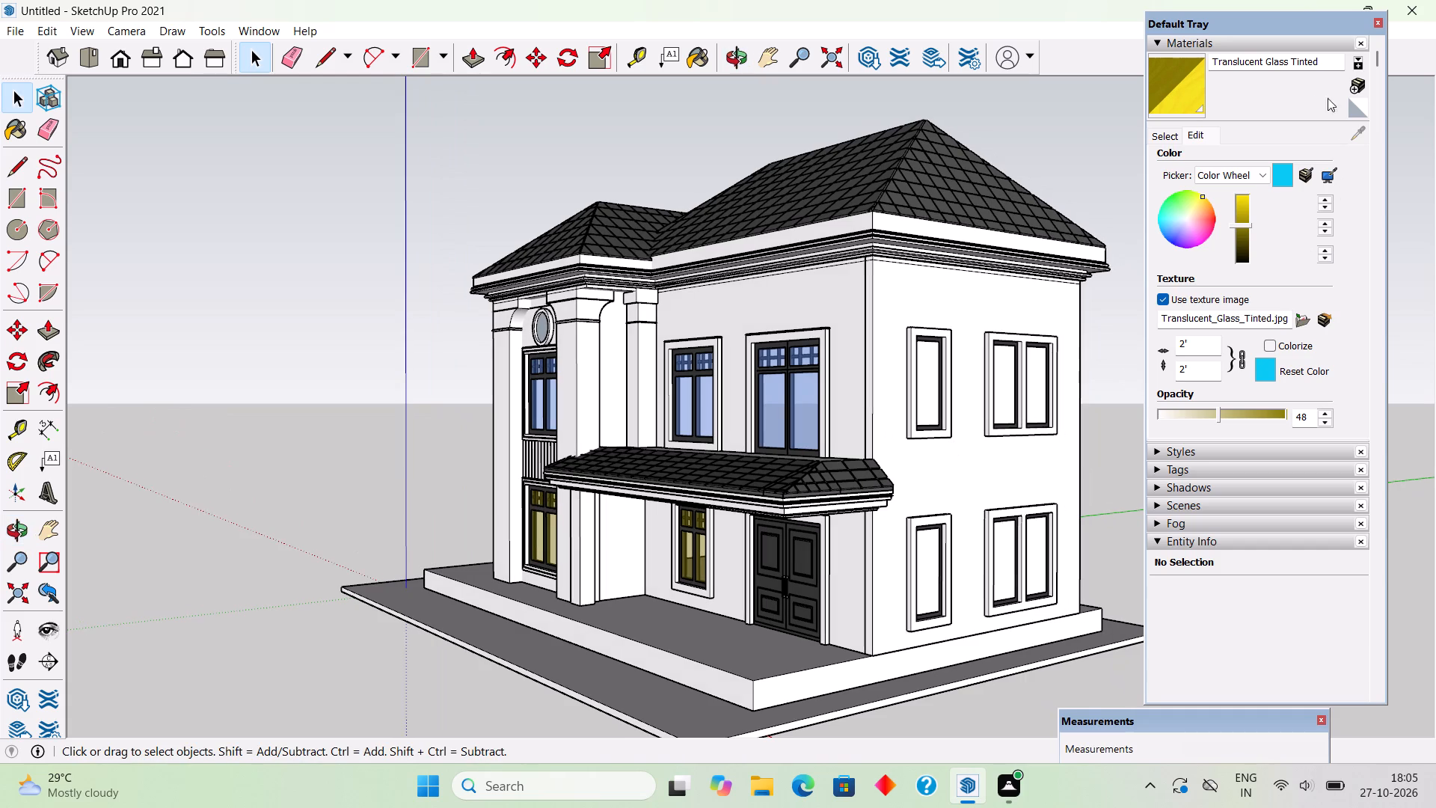
{"action": "left_click", "coordinate": [1156, 132]}
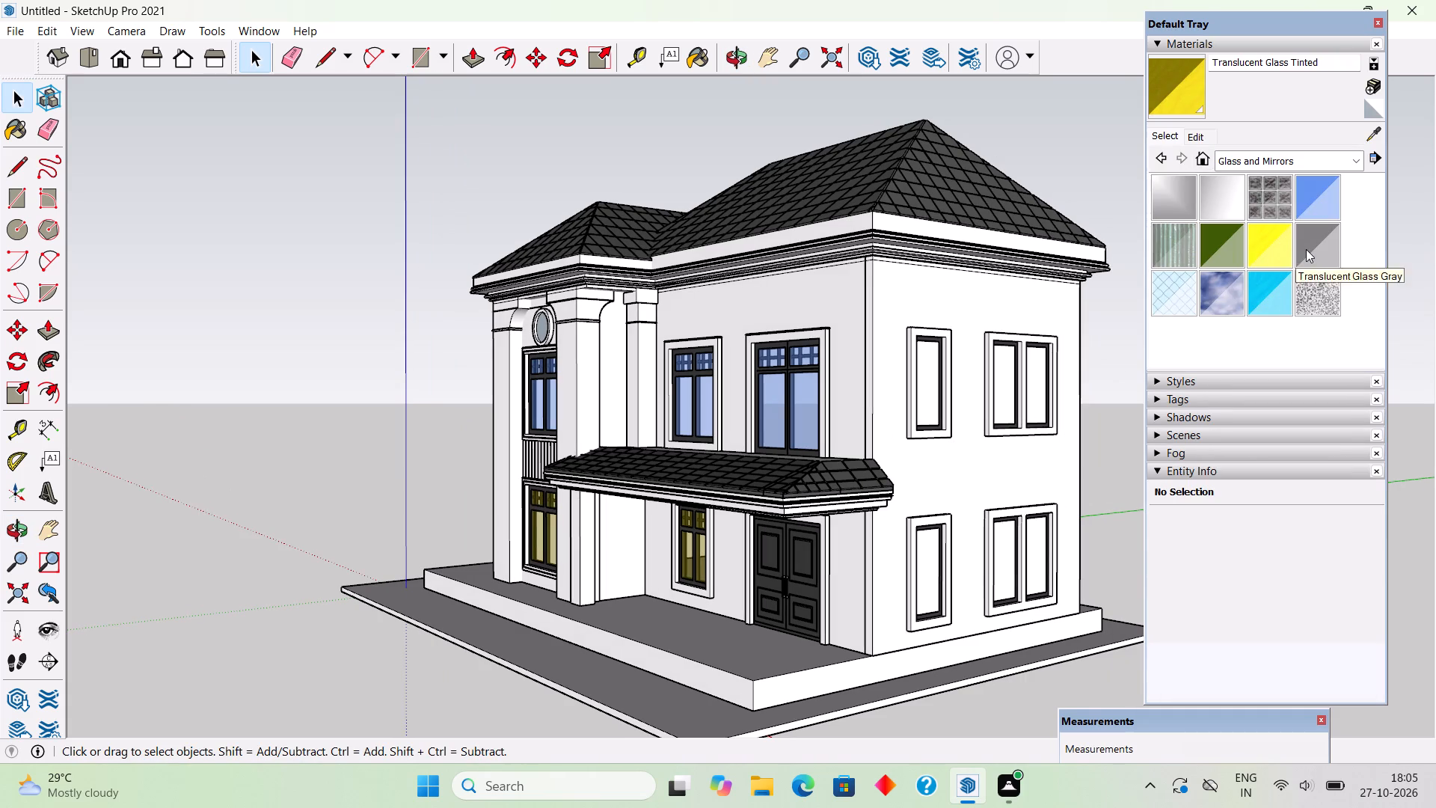
{"action": "left_click", "coordinate": [1307, 249]}
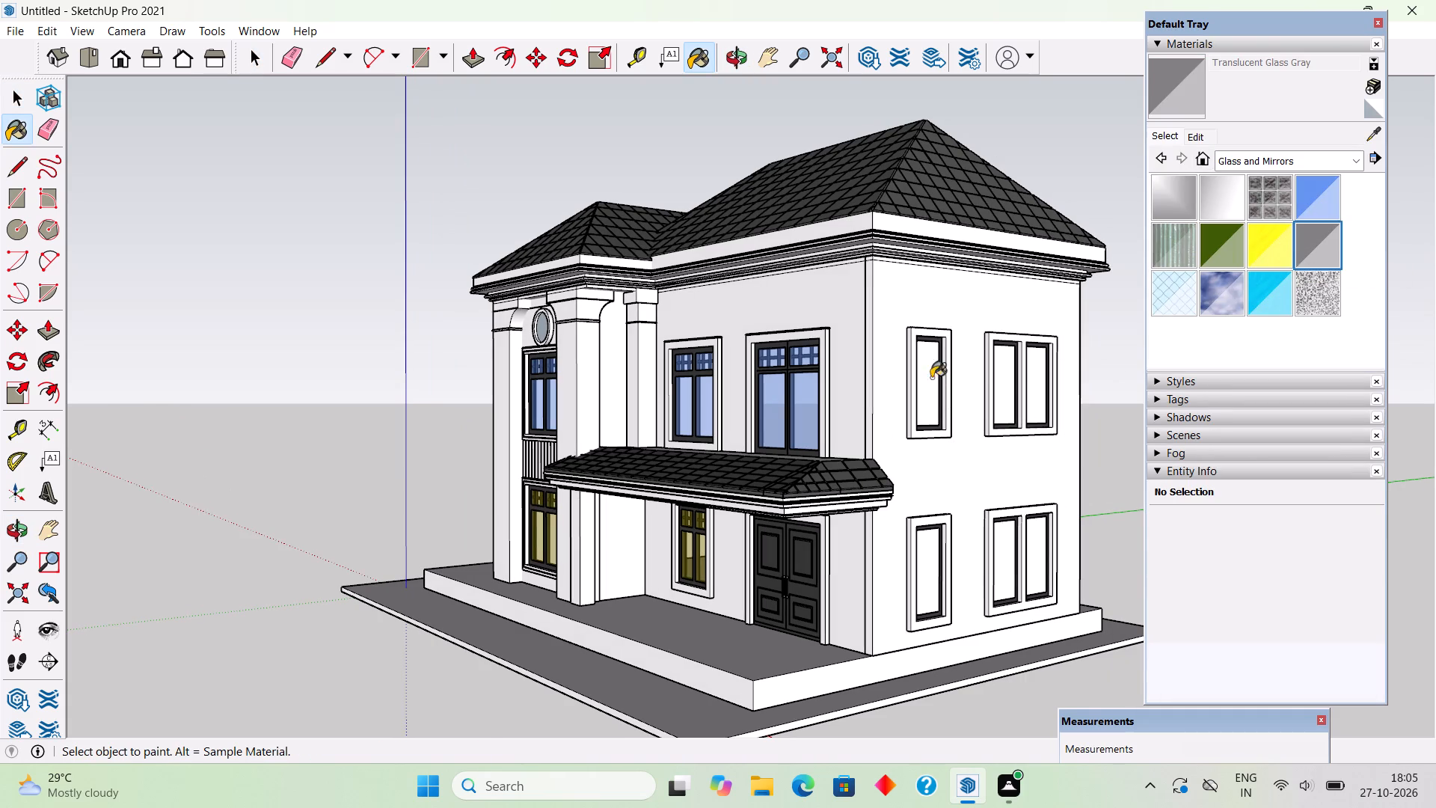
{"action": "left_click", "coordinate": [924, 367]}
{"action": "left_click", "coordinate": [1004, 382]}
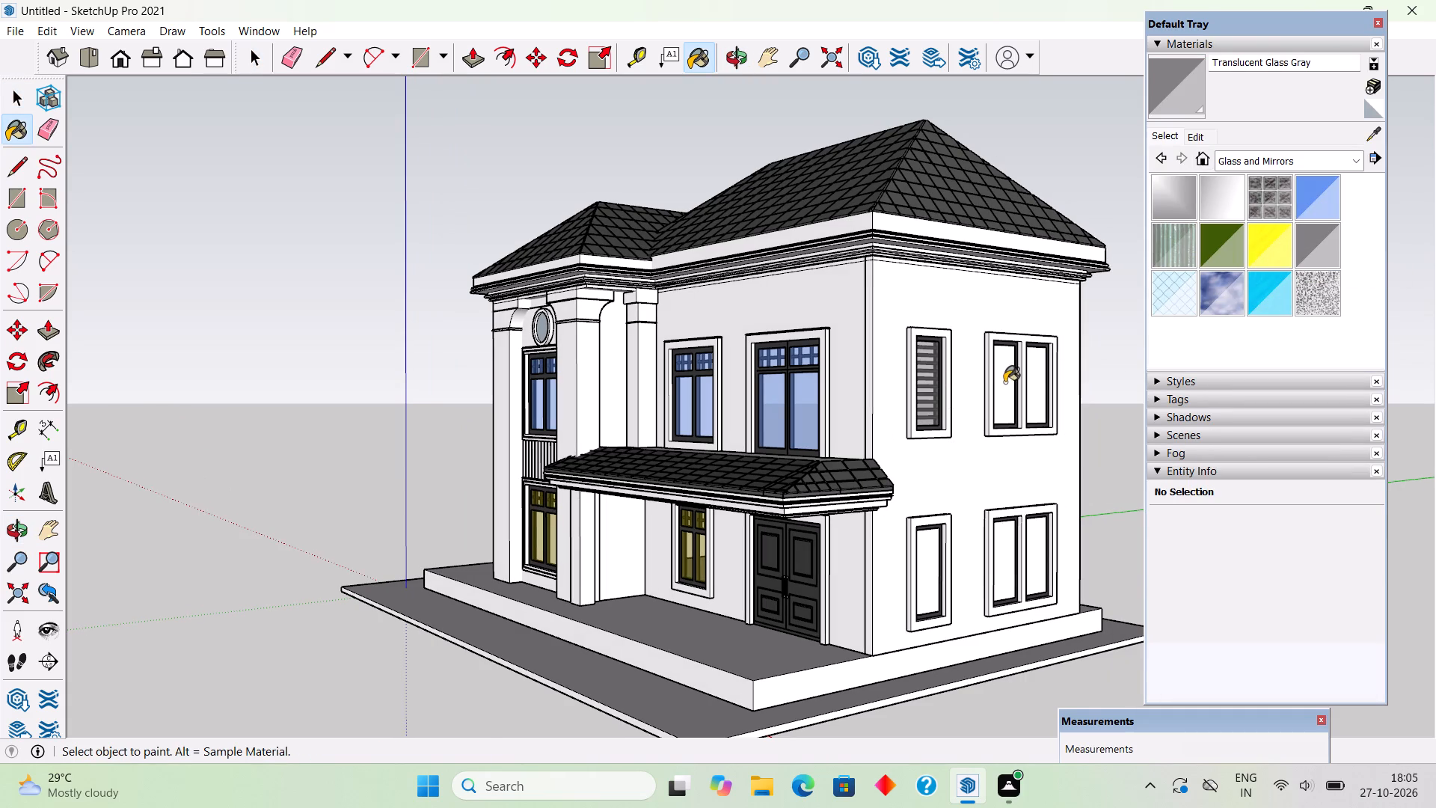
{"action": "left_click", "coordinate": [1032, 383]}
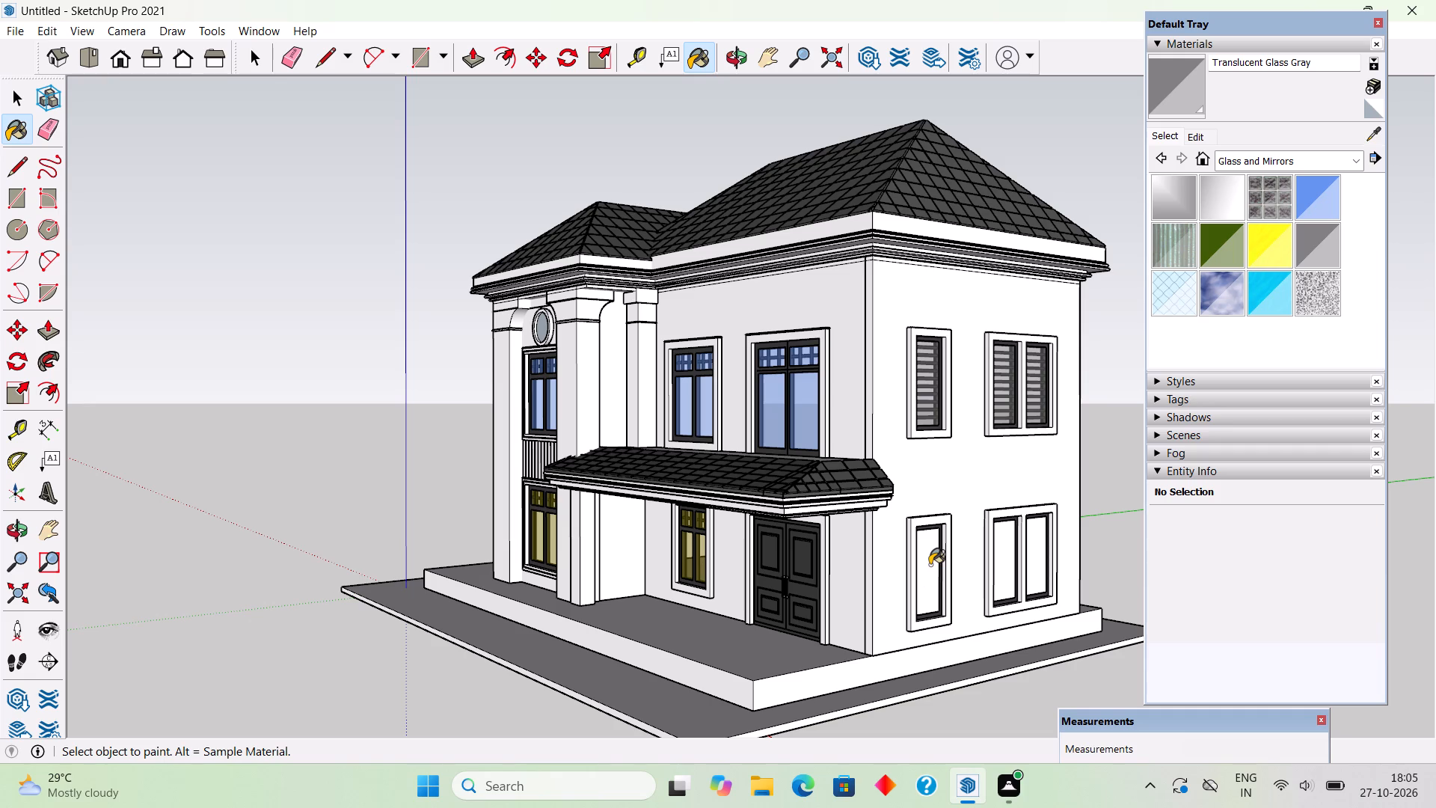
Paint the panes of the ground-floor windows on the side wall with Translucent Glass Gray.
{"action": "left_click", "coordinate": [930, 565]}
{"action": "scroll", "coordinate": [931, 572], "scroll_direction": "up", "scroll_amount": 6}
{"action": "left_click", "coordinate": [930, 572]}
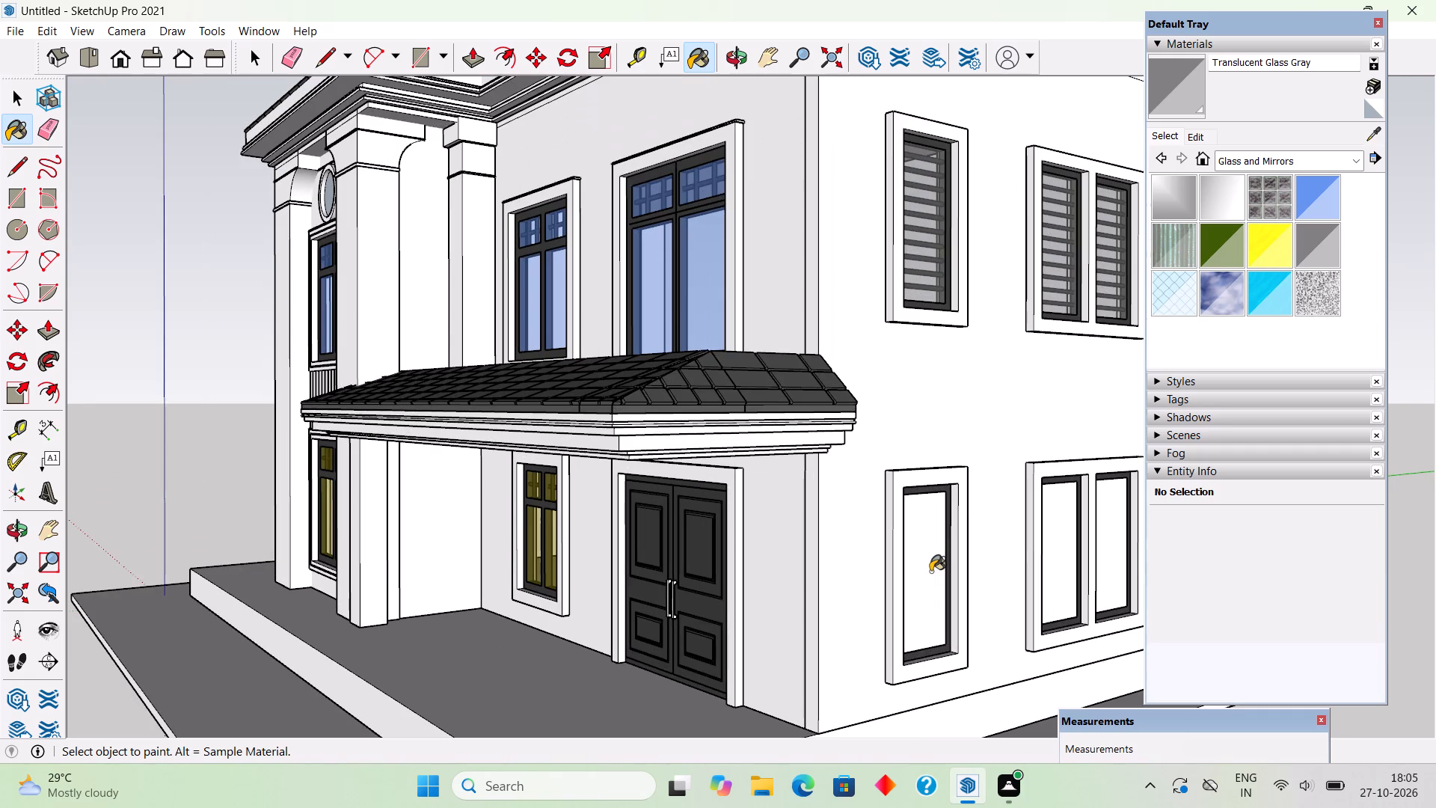
{"action": "left_click", "coordinate": [1055, 543]}
{"action": "scroll", "coordinate": [1036, 539], "scroll_direction": "down", "scroll_amount": 4}
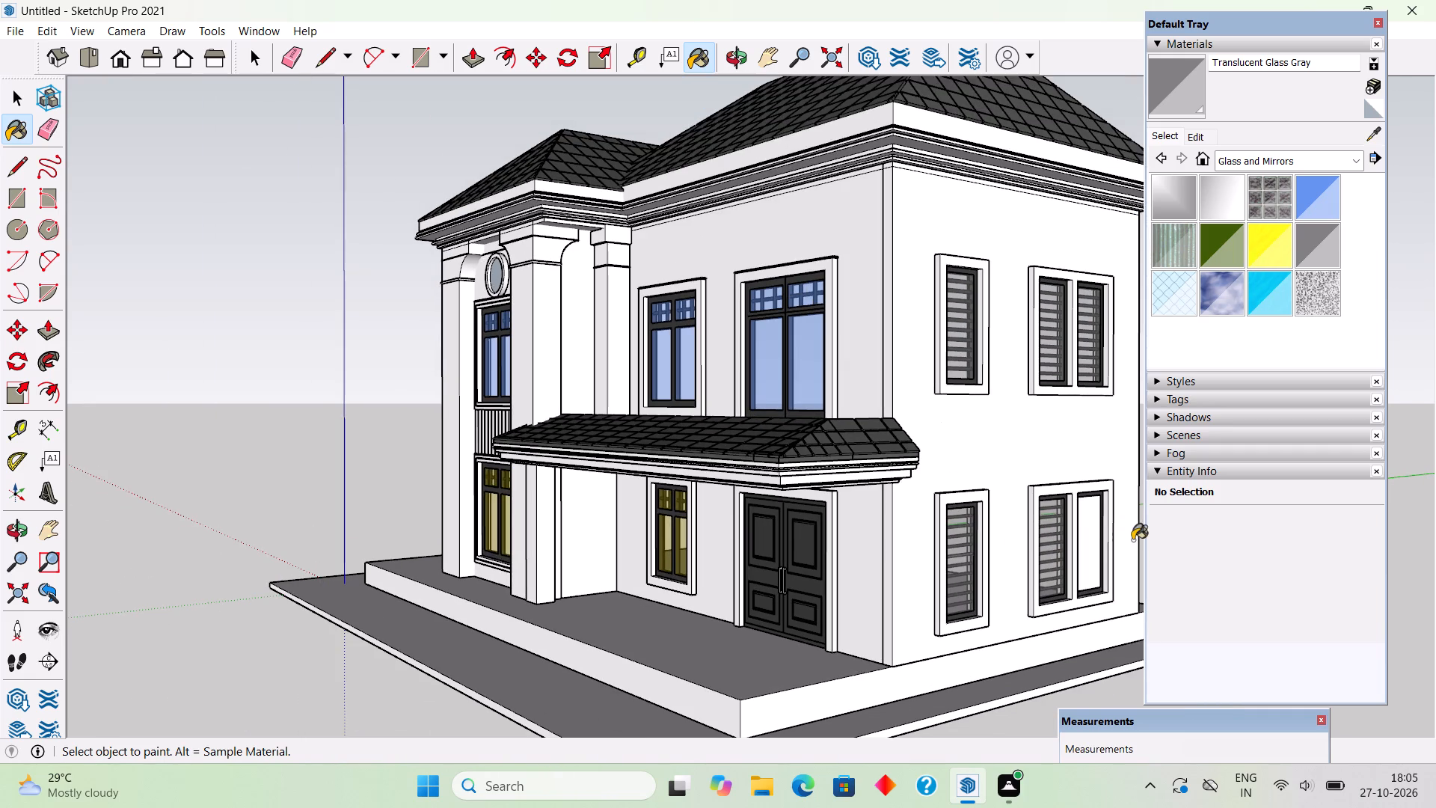
{"action": "left_click", "coordinate": [1093, 540]}
{"action": "scroll", "coordinate": [1076, 540], "scroll_direction": "down", "scroll_amount": 5}
Paint the round window above the bay windows with Translucent Glass Gray and leave the Paint Bucket tool.
{"action": "middle_click_drag", "start_coordinate": [823, 548], "coordinate": [930, 532]}
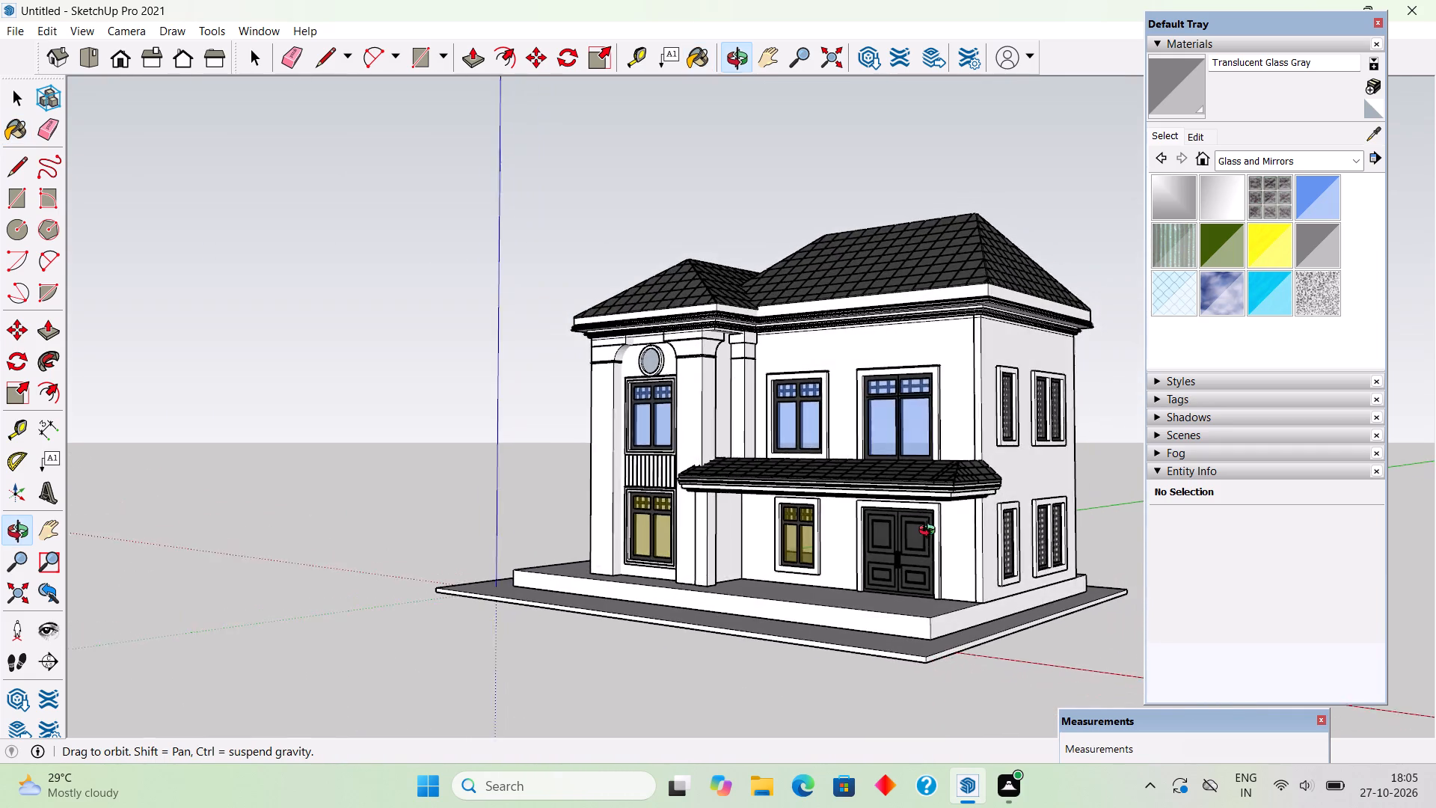
{"action": "middle_click_drag", "start_coordinate": [930, 532], "coordinate": [1178, 552]}
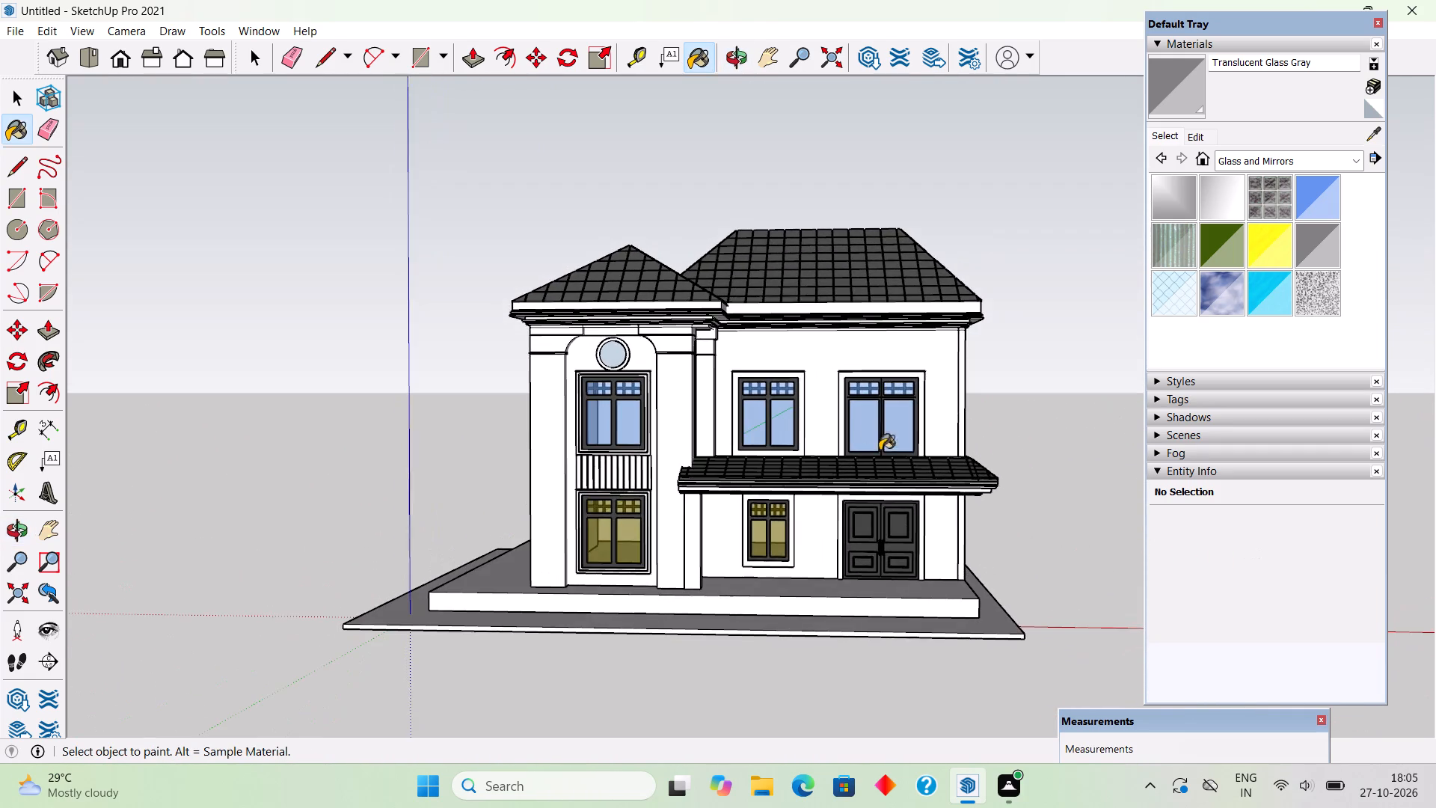
{"action": "scroll", "coordinate": [587, 343], "scroll_direction": "up", "scroll_amount": 5}
{"action": "left_click", "coordinate": [616, 361]}
{"action": "middle_click_drag", "start_coordinate": [737, 412], "coordinate": [591, 390]}
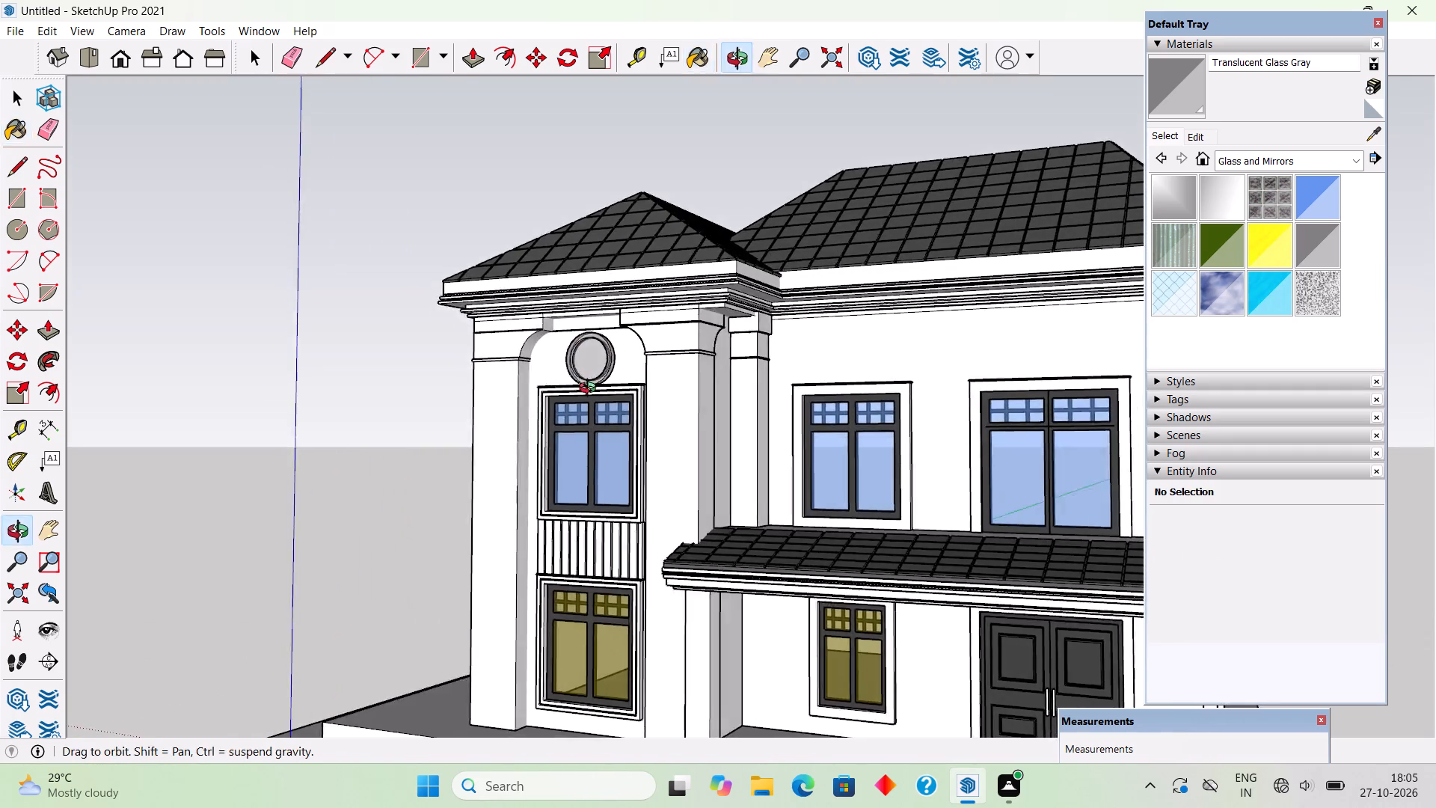
{"action": "middle_click_drag", "start_coordinate": [591, 390], "coordinate": [590, 388]}
{"action": "scroll", "coordinate": [590, 388], "scroll_direction": "down", "scroll_amount": 9}
{"action": "middle_click_drag", "start_coordinate": [696, 509], "coordinate": [922, 545]}
{"action": "scroll", "coordinate": [925, 542], "scroll_direction": "up", "scroll_amount": 2}
{"action": "key", "text": "space"}
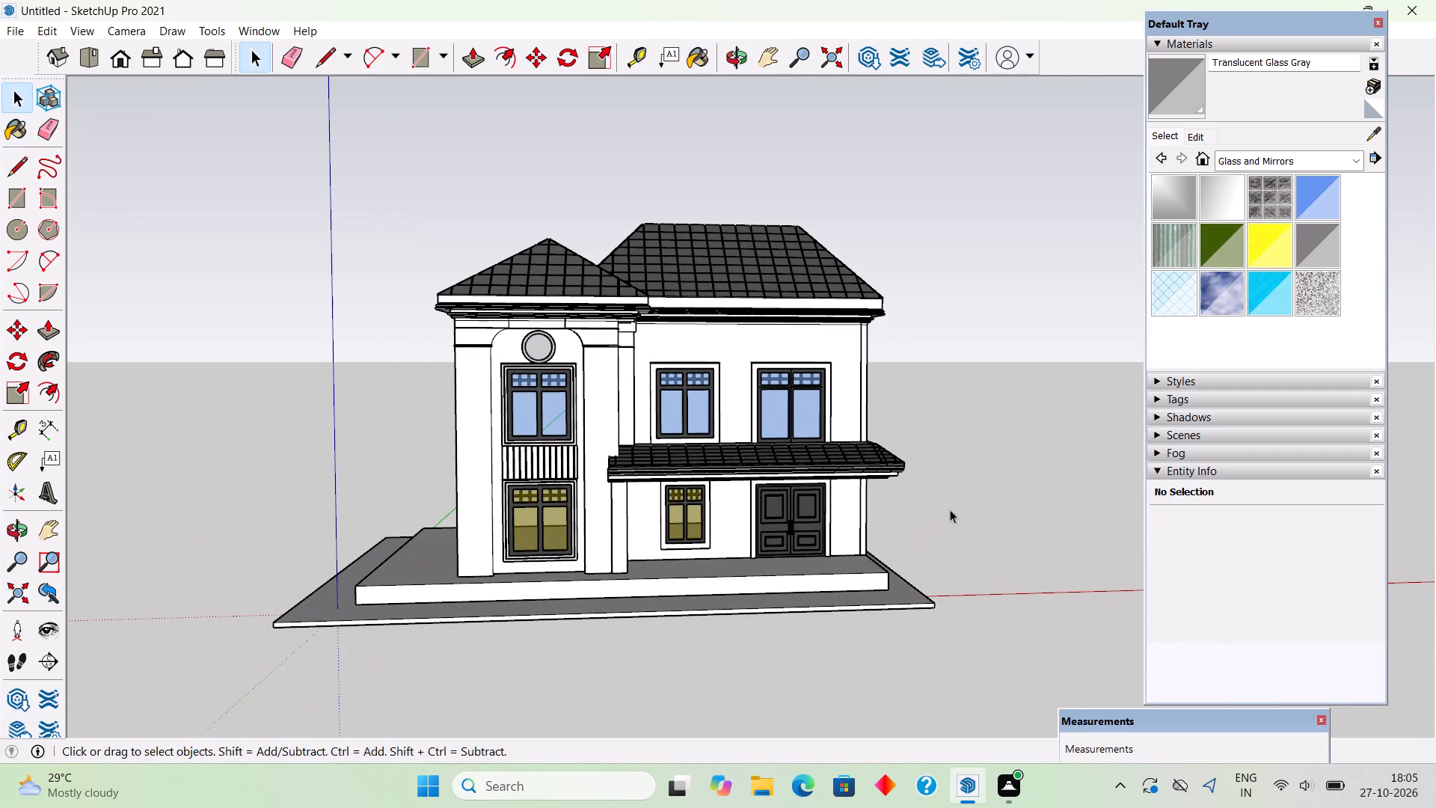
Paint the upper front wall, the bay pillar's inner side and the set-back pillar with cream Color D01 from Colors.
{"action": "middle_click_drag", "start_coordinate": [966, 456], "coordinate": [807, 426]}
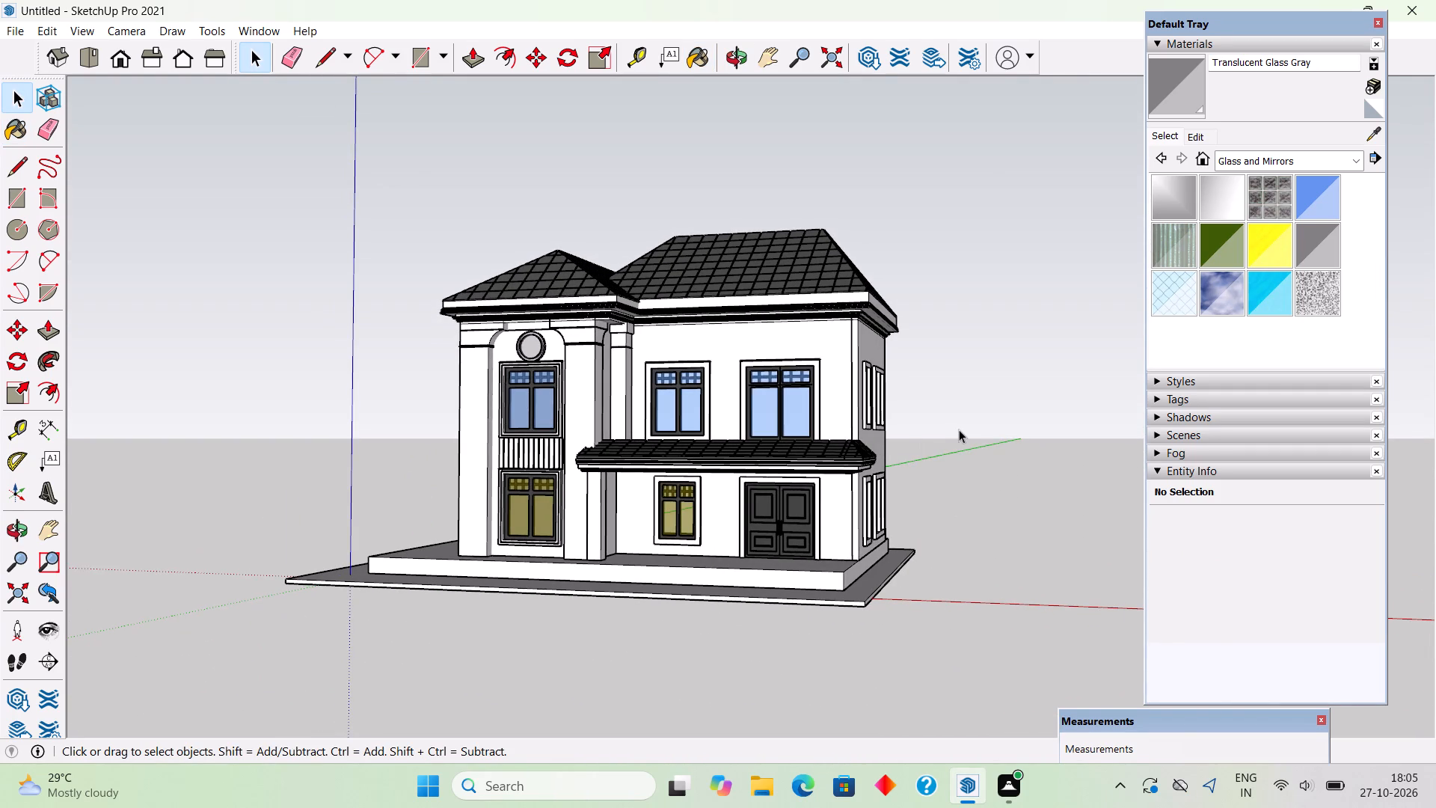
{"action": "middle_click_drag", "start_coordinate": [952, 423], "coordinate": [1006, 537]}
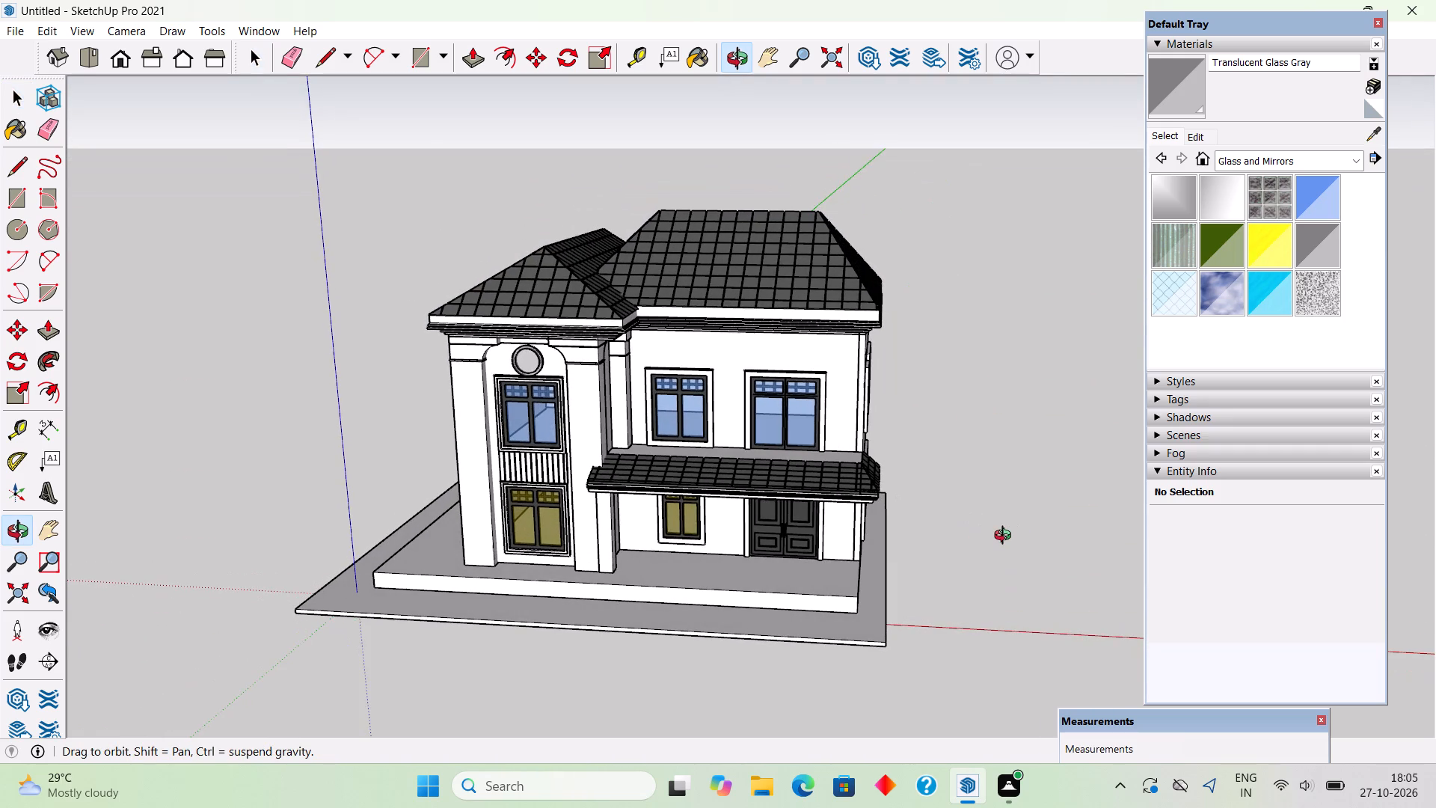
{"action": "middle_click_drag", "start_coordinate": [1006, 537], "coordinate": [966, 490]}
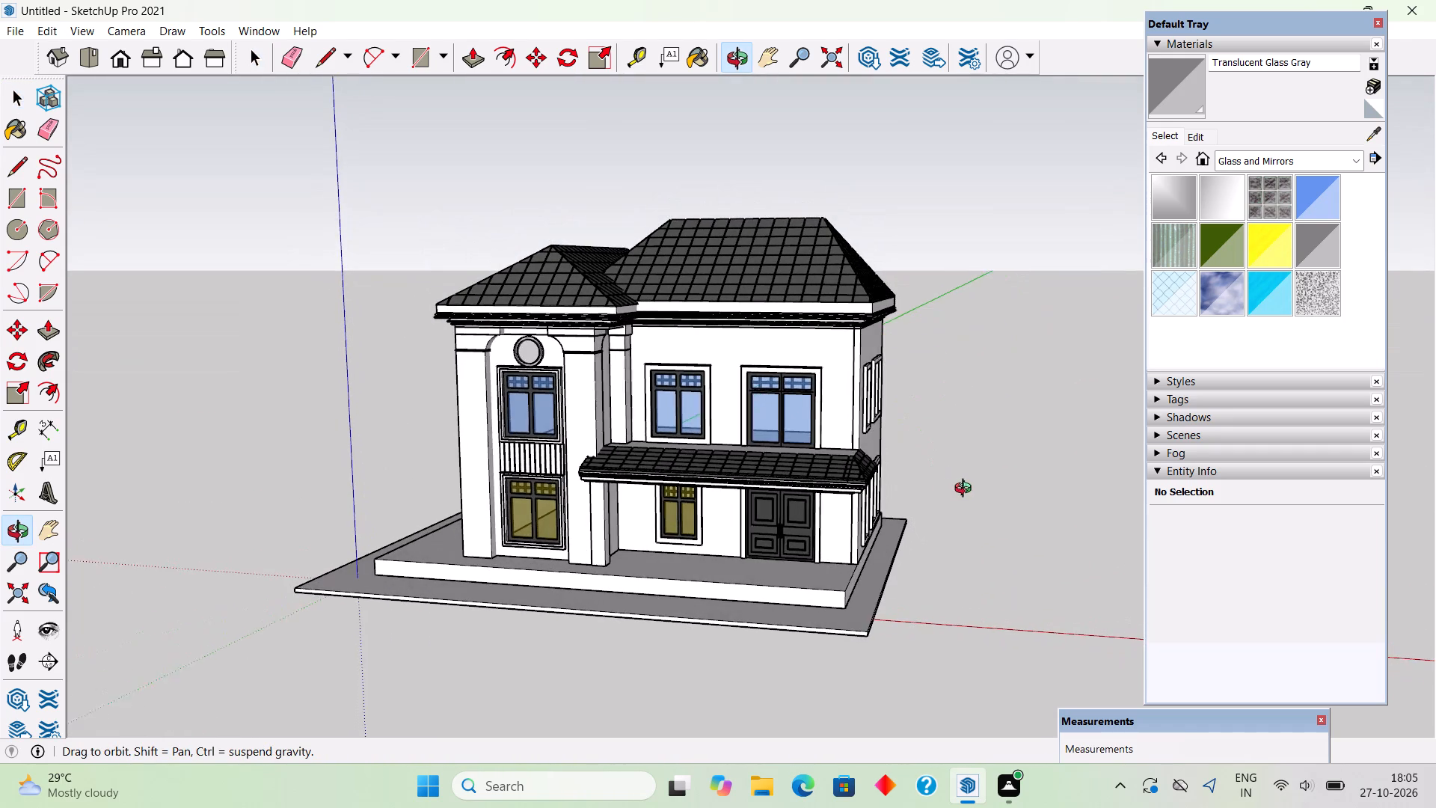
{"action": "middle_click_drag", "start_coordinate": [966, 490], "coordinate": [994, 501]}
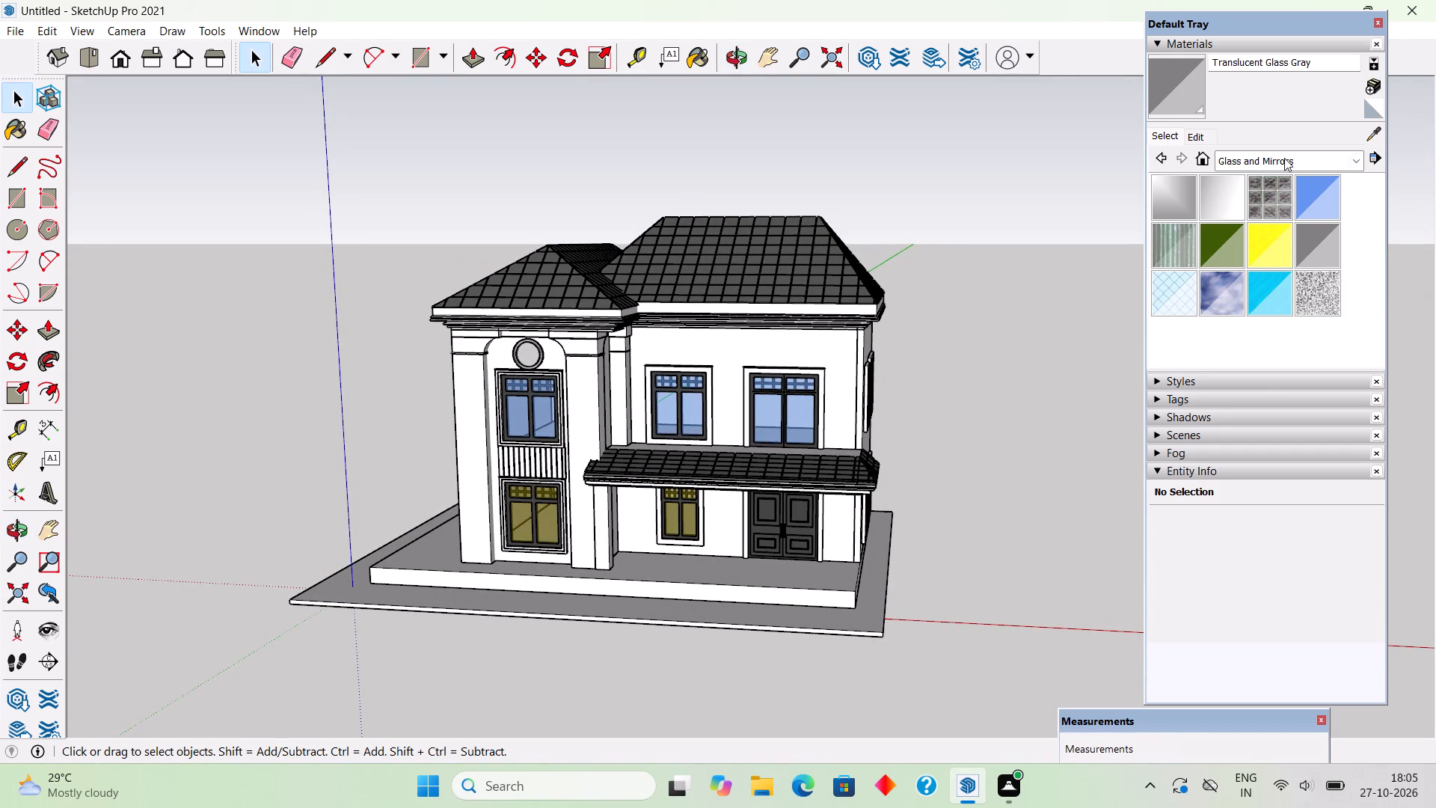
{"action": "left_click", "coordinate": [1284, 158]}
{"action": "left_click", "coordinate": [1285, 224]}
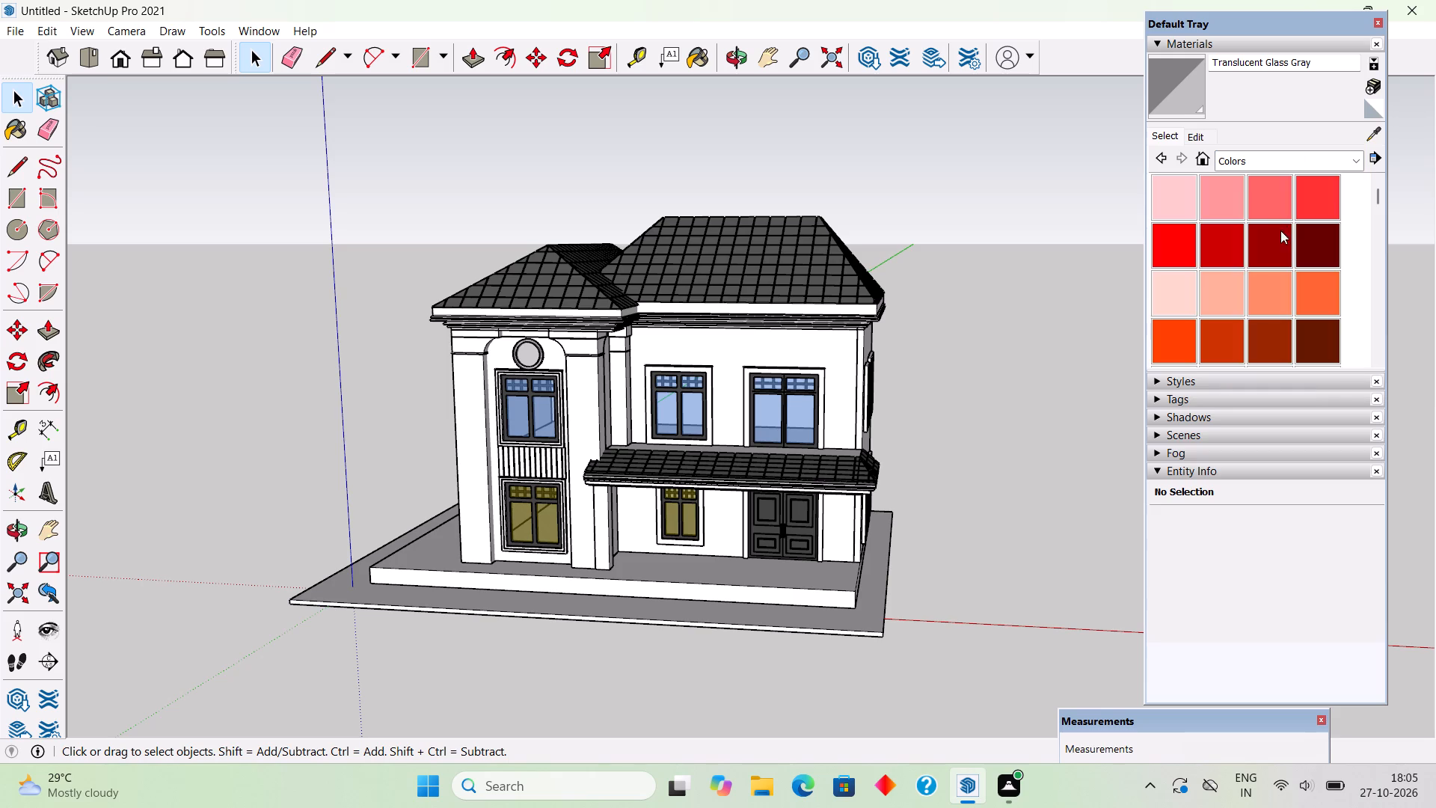
{"action": "scroll", "coordinate": [1208, 215], "scroll_direction": "down", "scroll_amount": 2}
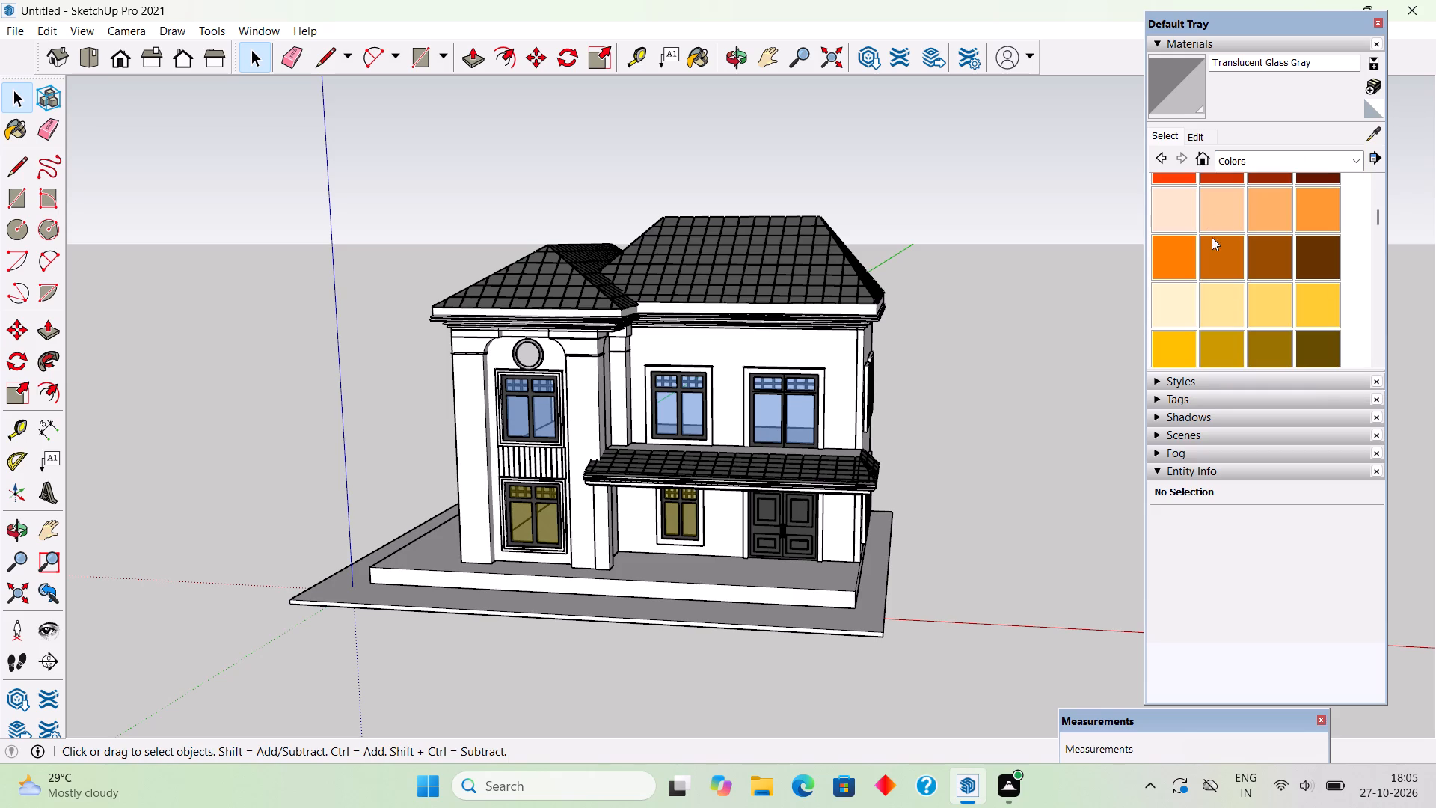
{"action": "left_click", "coordinate": [1179, 300]}
{"action": "left_click", "coordinate": [851, 385]}
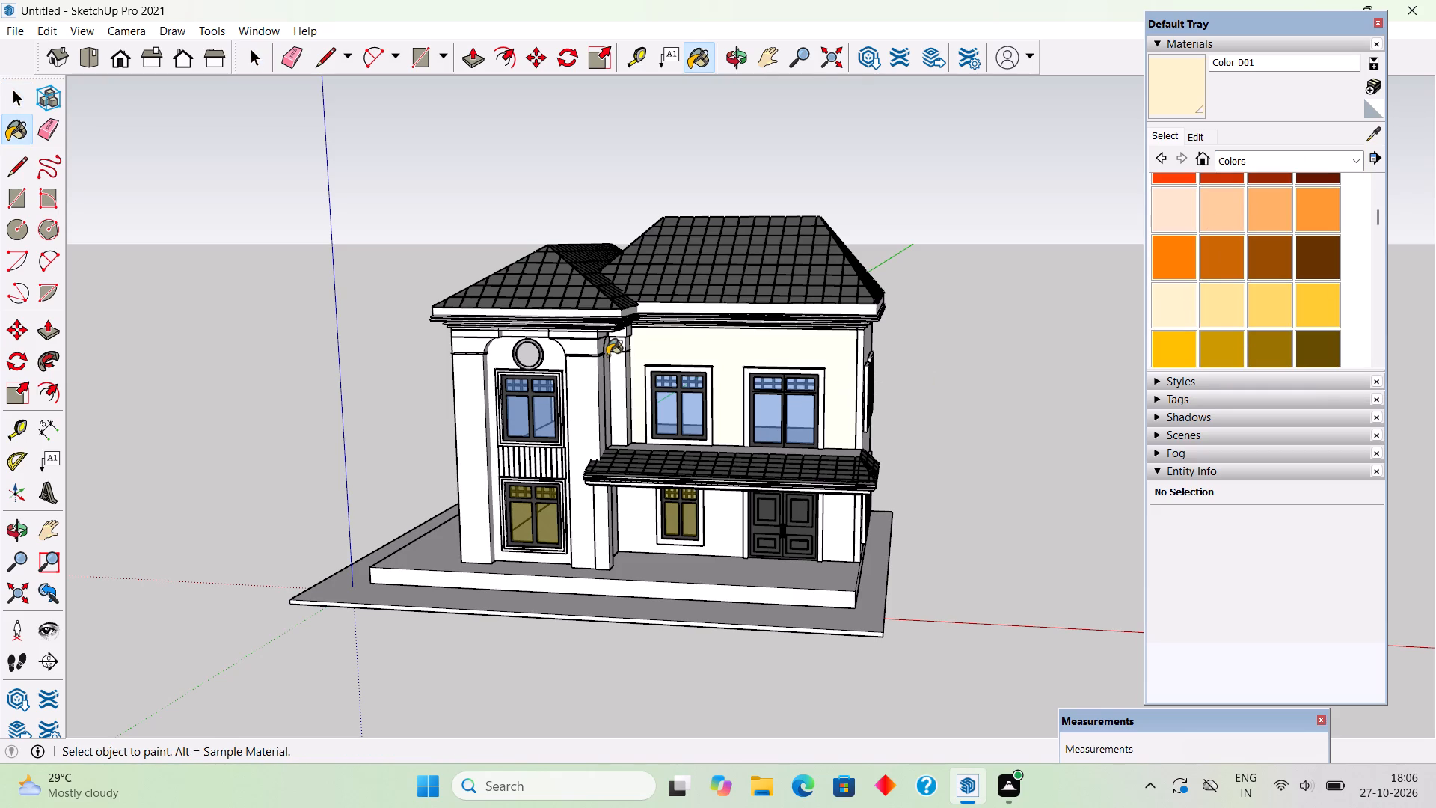
{"action": "left_click", "coordinate": [597, 370]}
{"action": "left_click", "coordinate": [619, 376]}
Paint the bay's front pillars and the arched wall around the round window with Color D01.
{"action": "left_click", "coordinate": [577, 346]}
{"action": "scroll", "coordinate": [537, 352], "scroll_direction": "up", "scroll_amount": 10}
{"action": "left_click", "coordinate": [509, 313]}
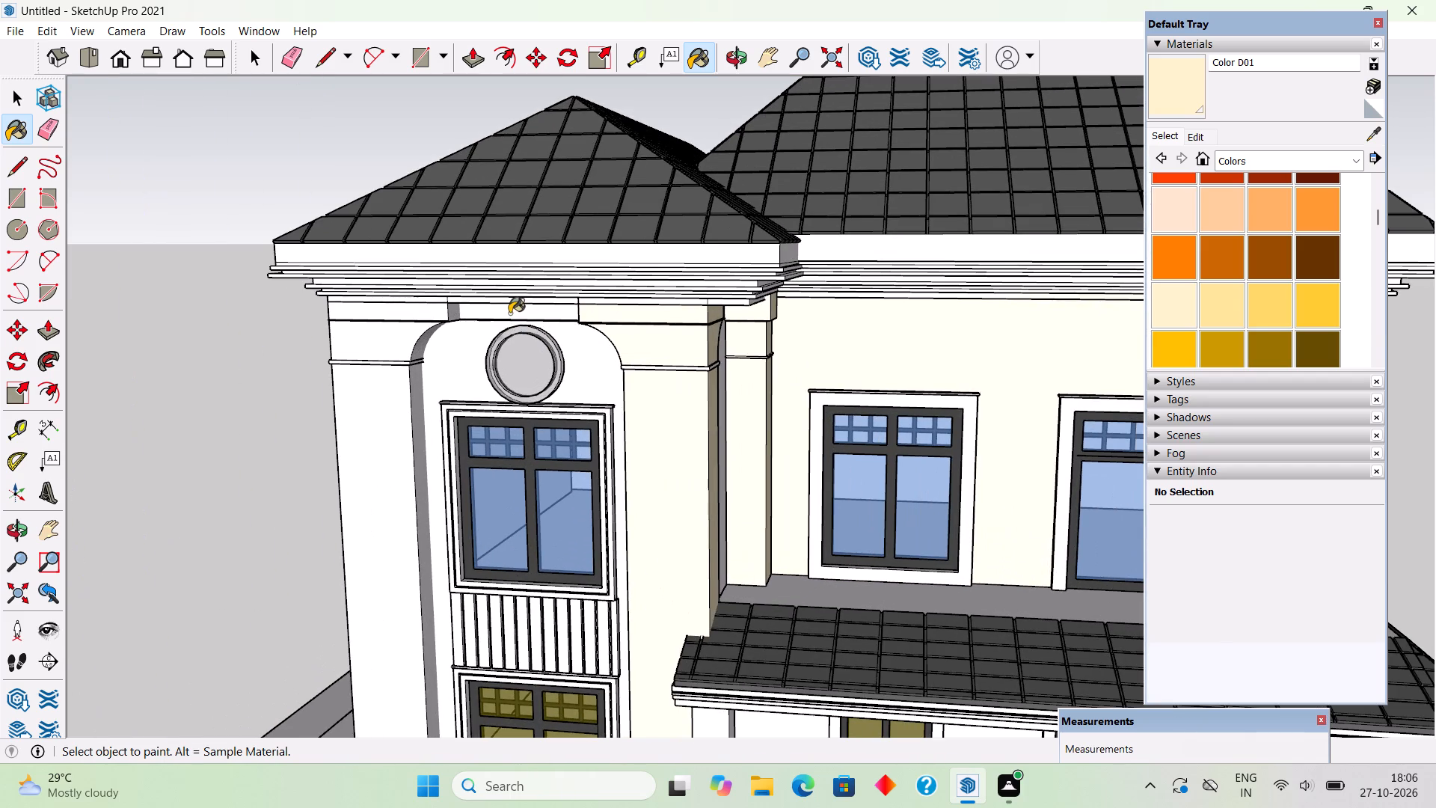
{"action": "left_click", "coordinate": [378, 331]}
{"action": "left_click", "coordinate": [397, 438]}
Paint the slatted panel between the bay windows, the porch-side pillar and the ground-floor wall beside the door with Color D01.
{"action": "scroll", "coordinate": [400, 389], "scroll_direction": "down", "scroll_amount": 11}
{"action": "scroll", "coordinate": [443, 492], "scroll_direction": "up", "scroll_amount": 4}
{"action": "left_click", "coordinate": [443, 492]}
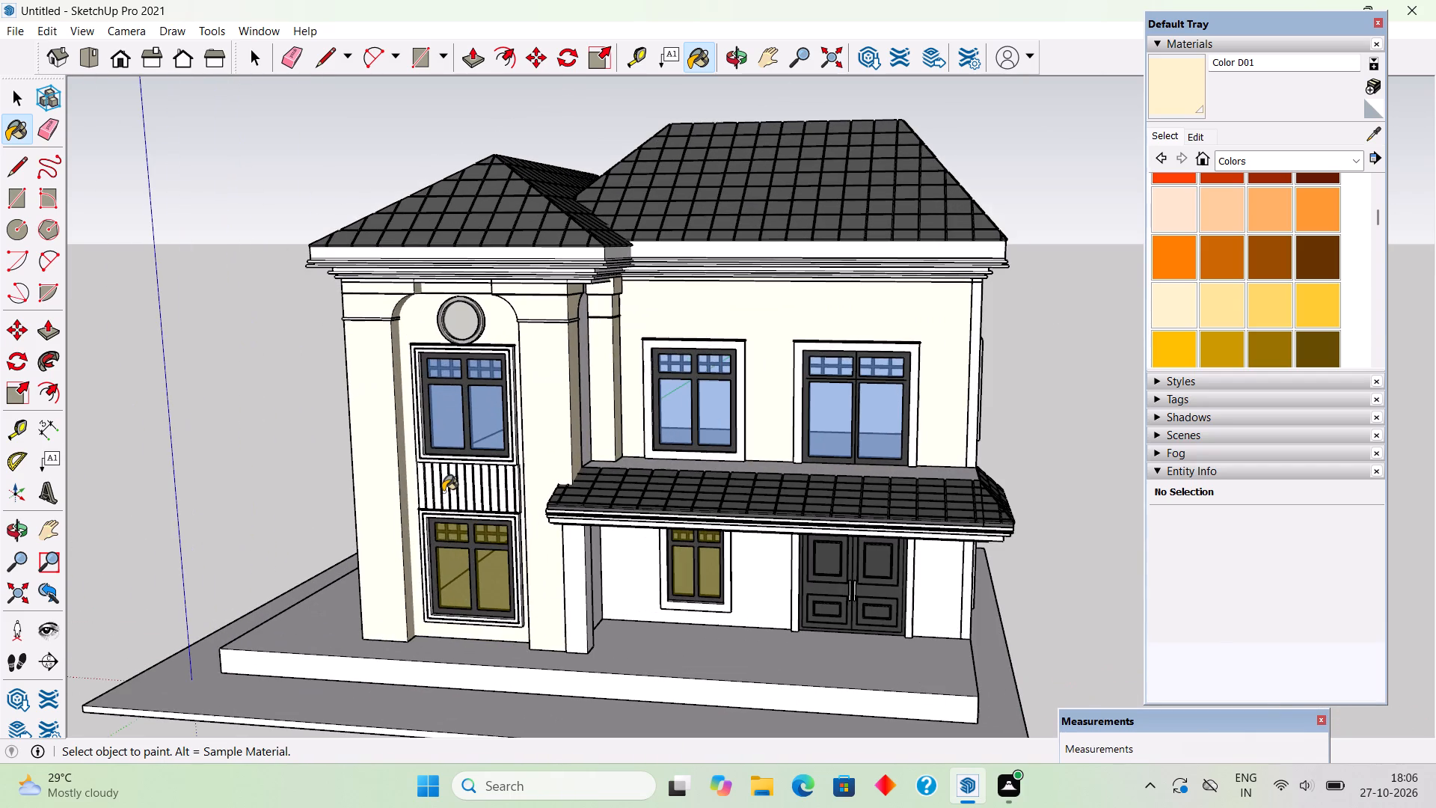
{"action": "left_click", "coordinate": [577, 585]}
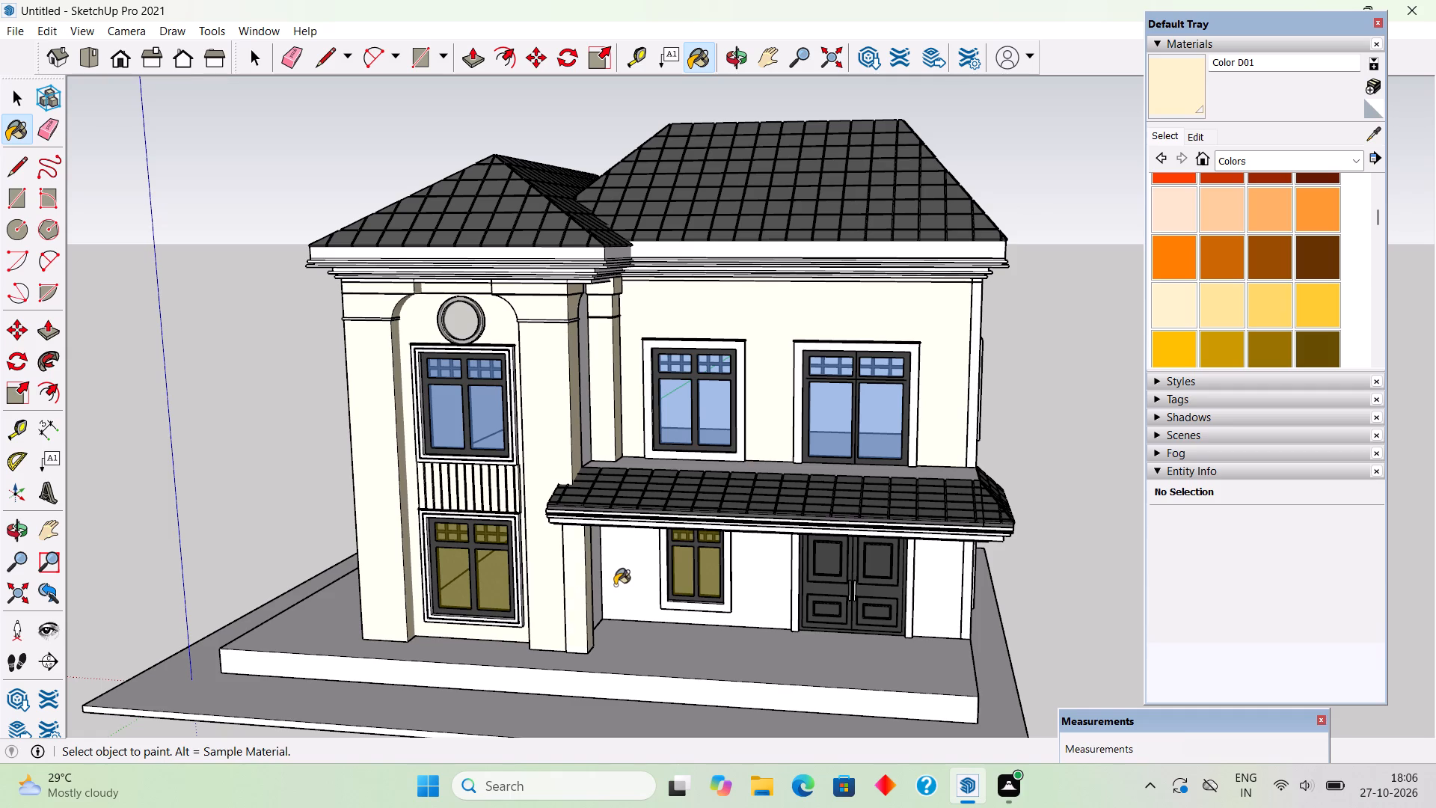
{"action": "left_click", "coordinate": [615, 585]}
Paint the windowed side wall and the unpainted recess face between the bay and the set-back pillar with Color D01.
{"action": "middle_click_drag", "start_coordinate": [1001, 593], "coordinate": [630, 517]}
{"action": "left_click", "coordinate": [901, 483]}
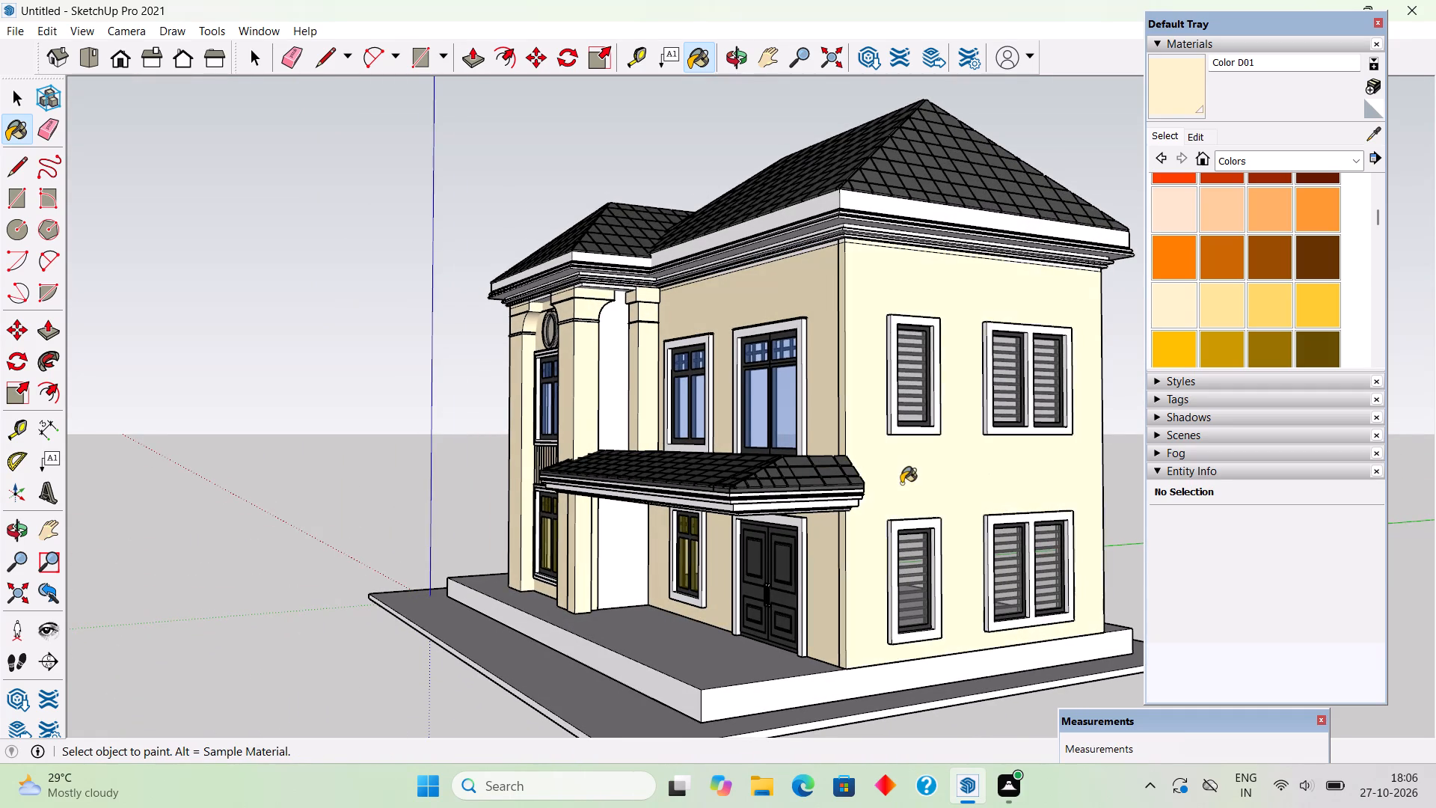
{"action": "scroll", "coordinate": [901, 483], "scroll_direction": "down", "scroll_amount": 4}
{"action": "middle_click_drag", "start_coordinate": [956, 488], "coordinate": [1260, 512]}
{"action": "scroll", "coordinate": [642, 394], "scroll_direction": "up", "scroll_amount": 9}
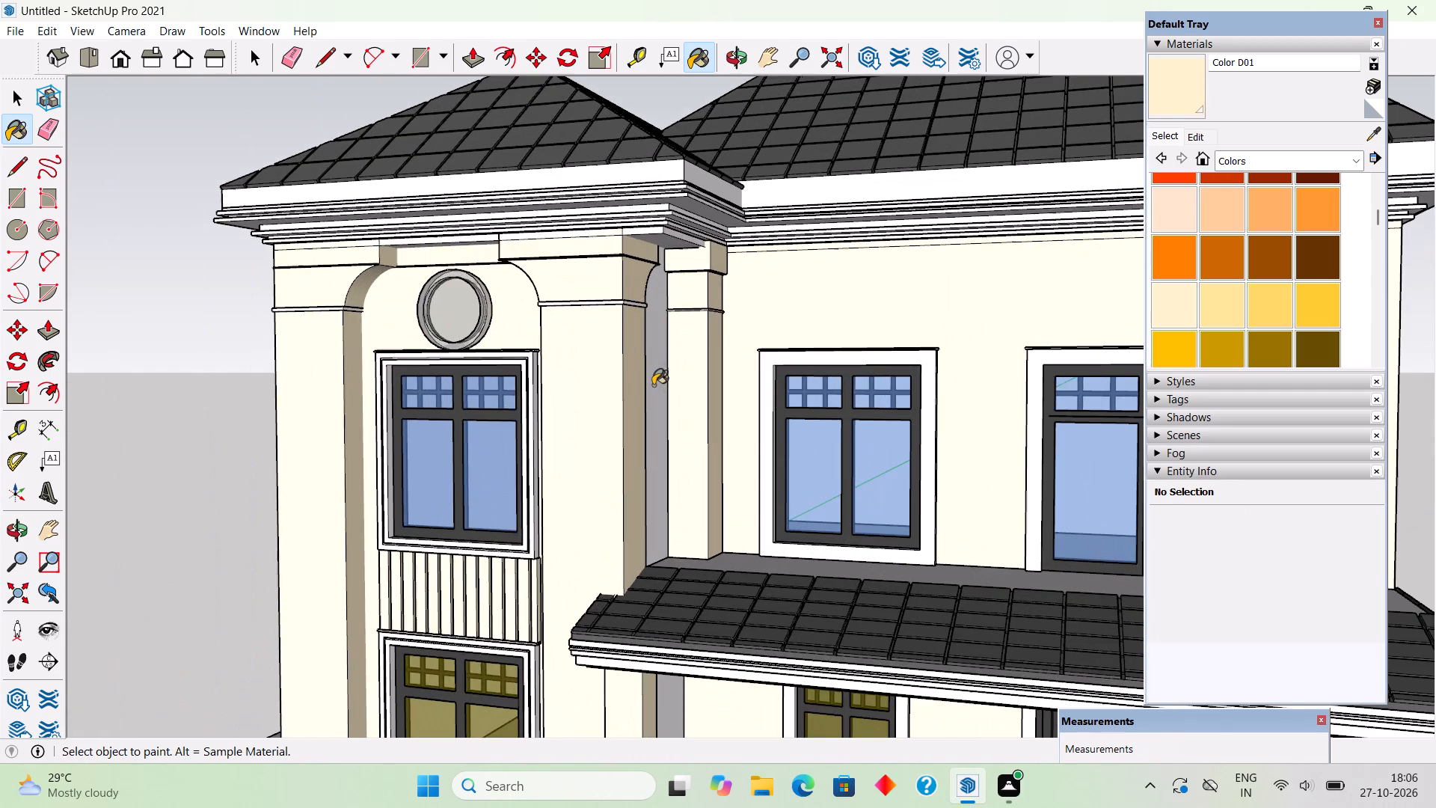
{"action": "left_click", "coordinate": [653, 385]}
Paint the upper and lower parts of the windowless side wall and the house's plinth with Color D01.
{"action": "scroll", "coordinate": [653, 385], "scroll_direction": "down", "scroll_amount": 12}
{"action": "middle_click_drag", "start_coordinate": [924, 516], "coordinate": [1132, 543]}
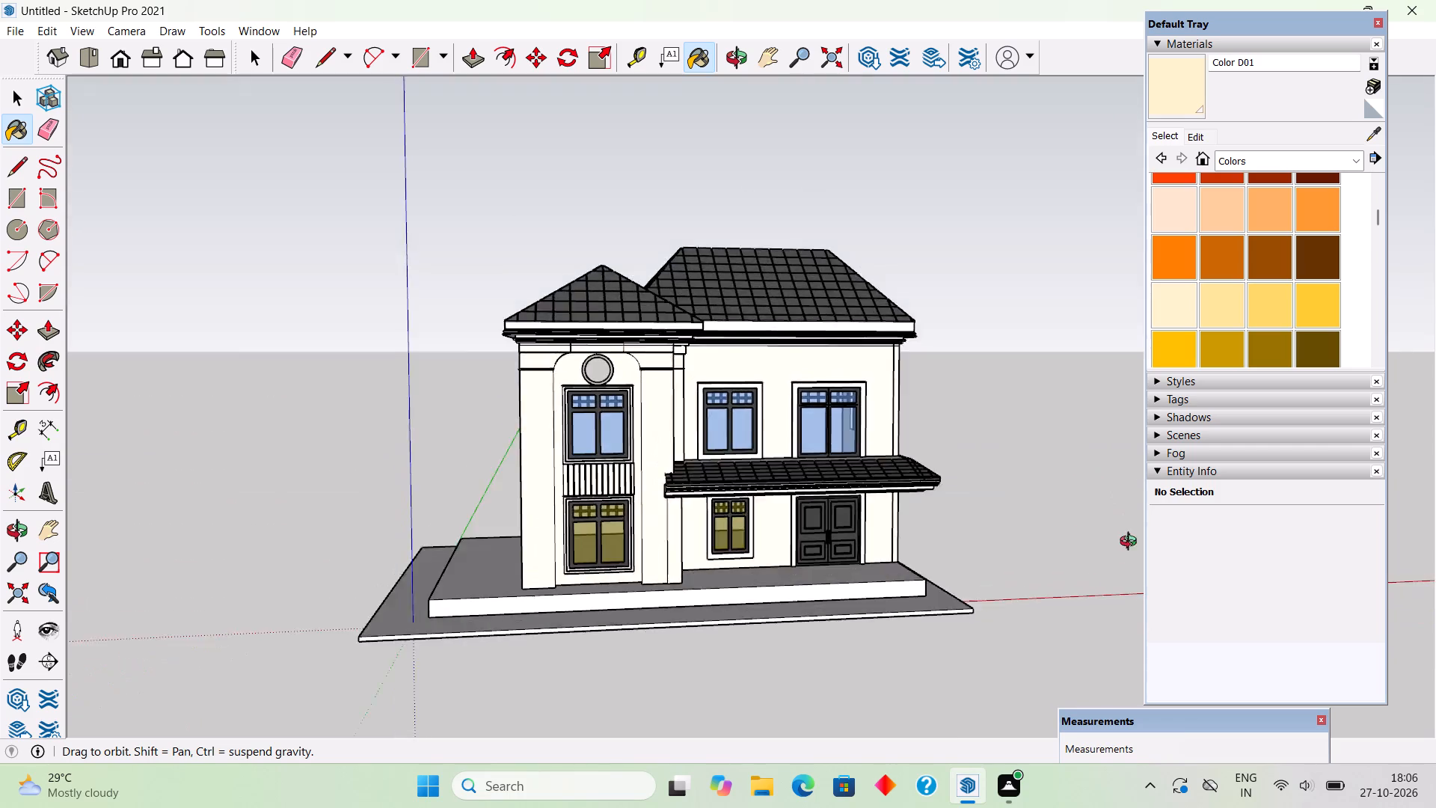
{"action": "middle_click_drag", "start_coordinate": [1132, 543], "coordinate": [963, 549]}
{"action": "scroll", "coordinate": [423, 429], "scroll_direction": "up", "scroll_amount": 2}
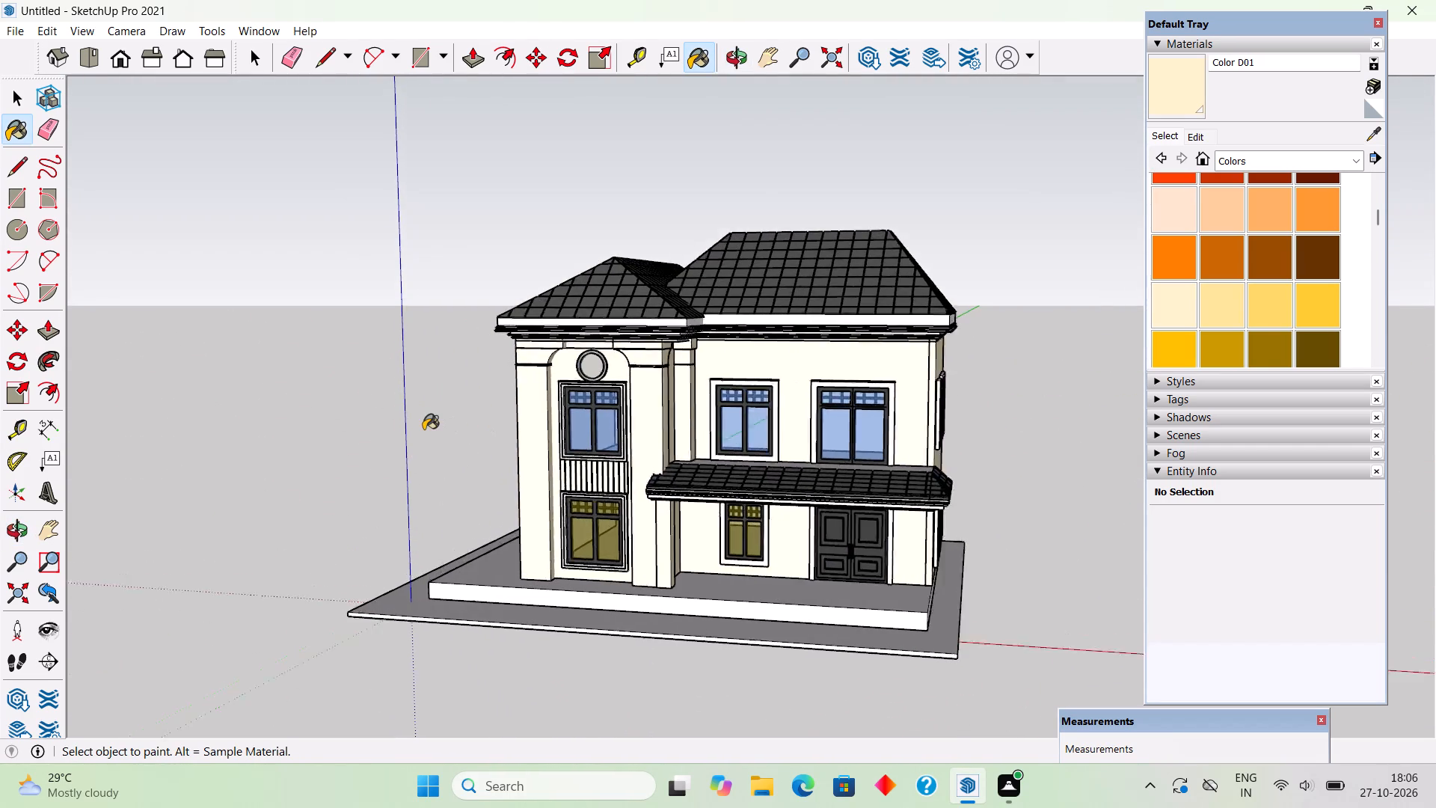
{"action": "scroll", "coordinate": [423, 429], "scroll_direction": "up", "scroll_amount": 2}
{"action": "middle_click_drag", "start_coordinate": [548, 441], "coordinate": [998, 502]}
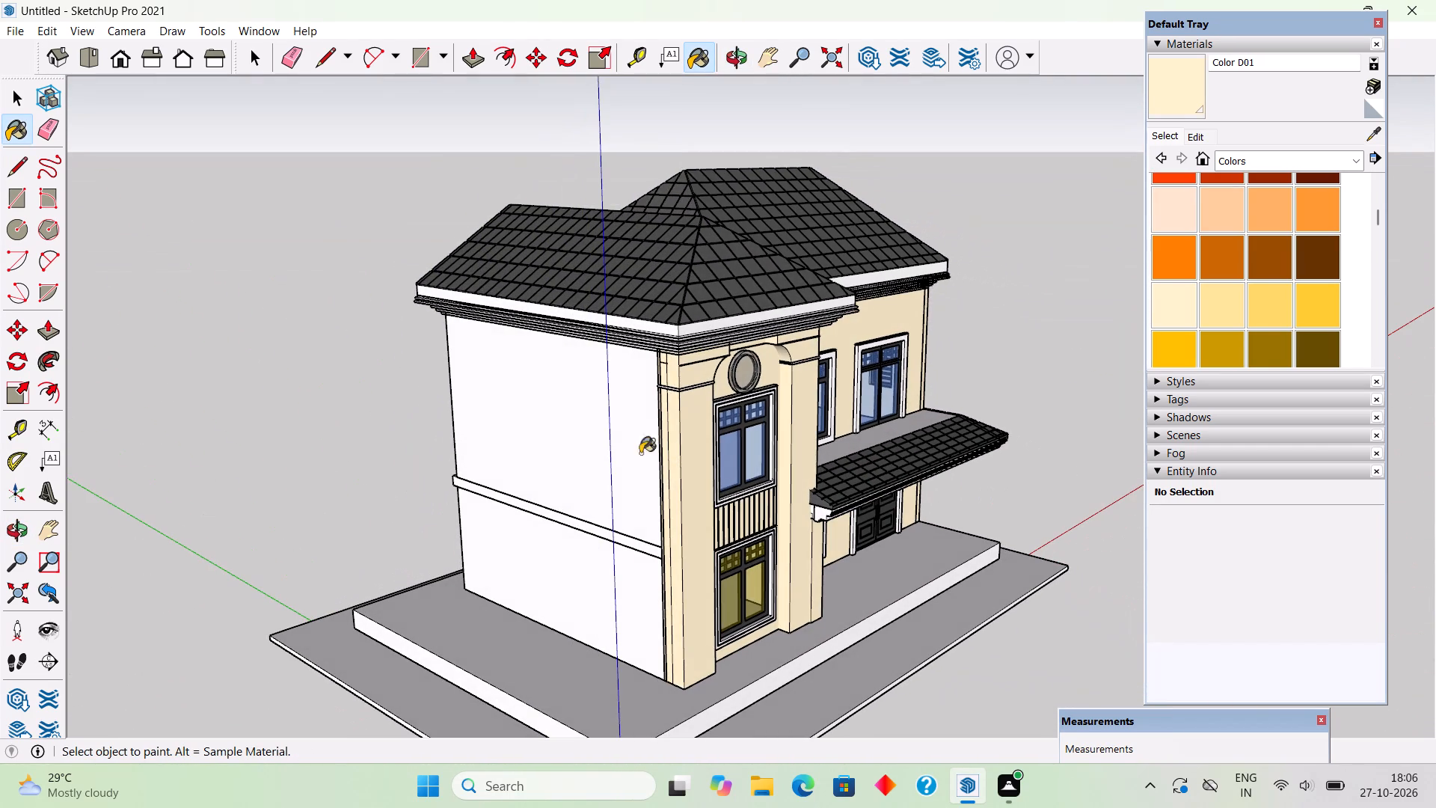
{"action": "left_click", "coordinate": [613, 444]}
{"action": "left_click", "coordinate": [529, 640]}
{"action": "left_click", "coordinate": [568, 594]}
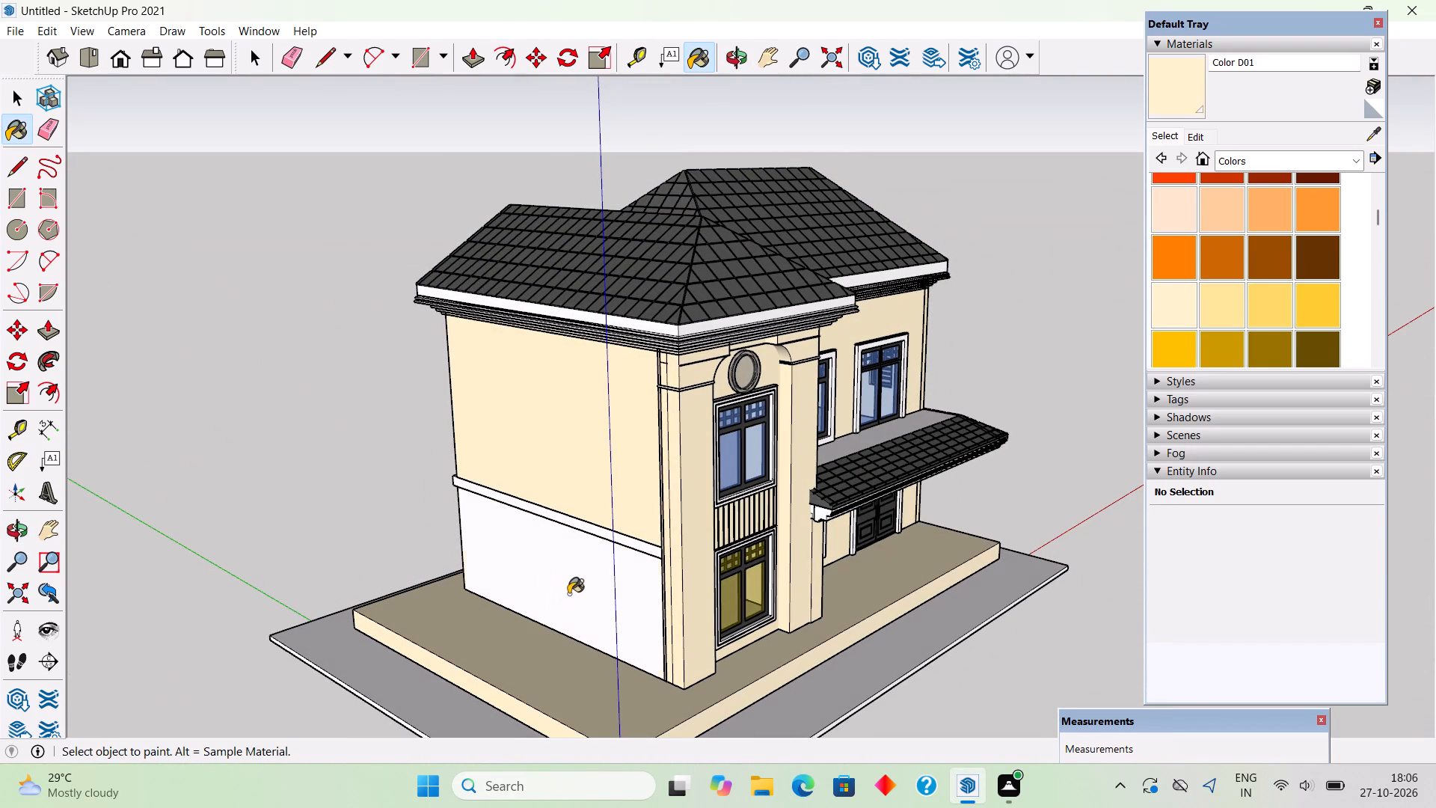
Paint the horizontal floor band on the windowless side wall with Color D01 and leave the Paint Bucket tool.
{"action": "middle_click_drag", "start_coordinate": [559, 585], "coordinate": [895, 545]}
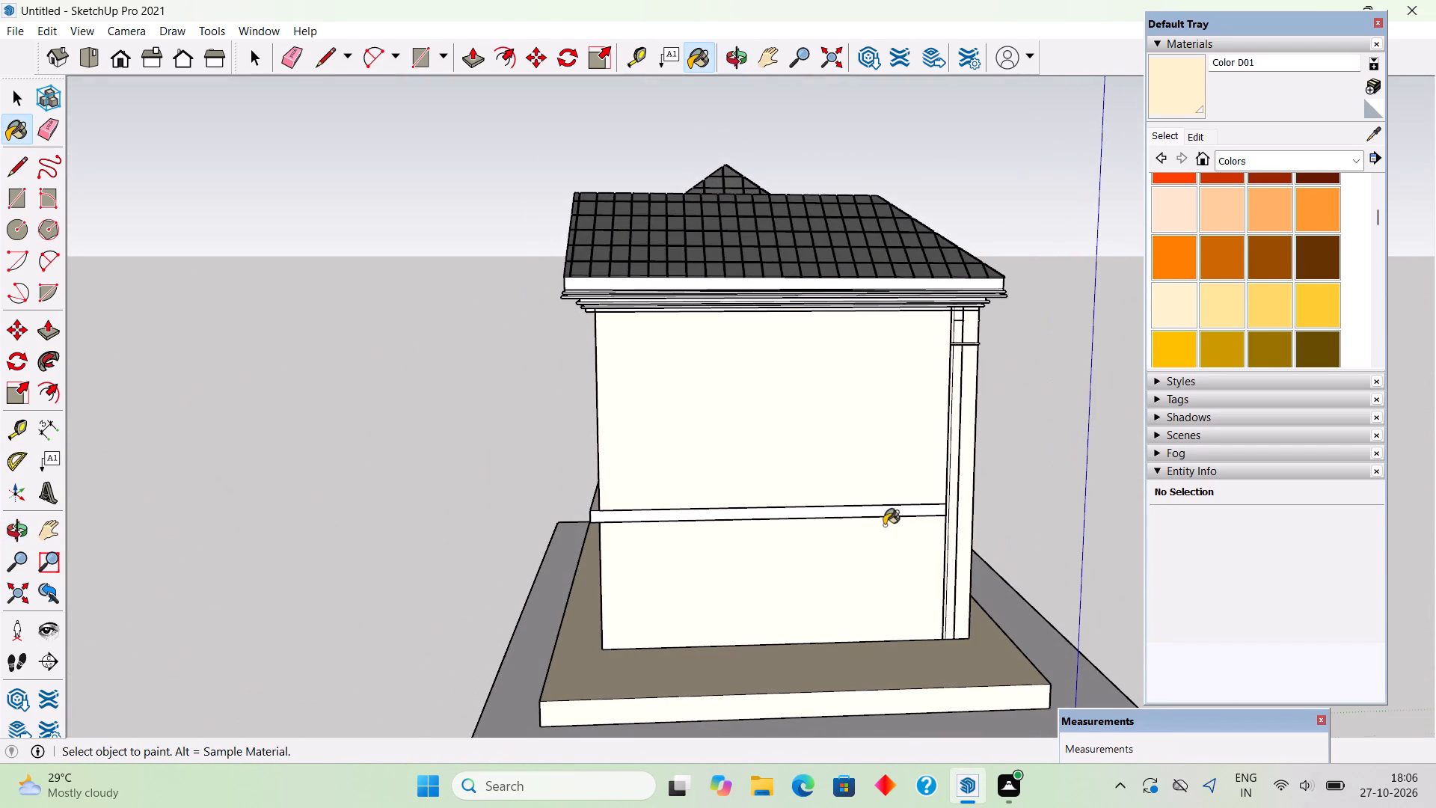
{"action": "scroll", "coordinate": [883, 524], "scroll_direction": "up", "scroll_amount": 3}
{"action": "left_click", "coordinate": [879, 510]}
{"action": "middle_click_drag", "start_coordinate": [798, 529], "coordinate": [497, 435]}
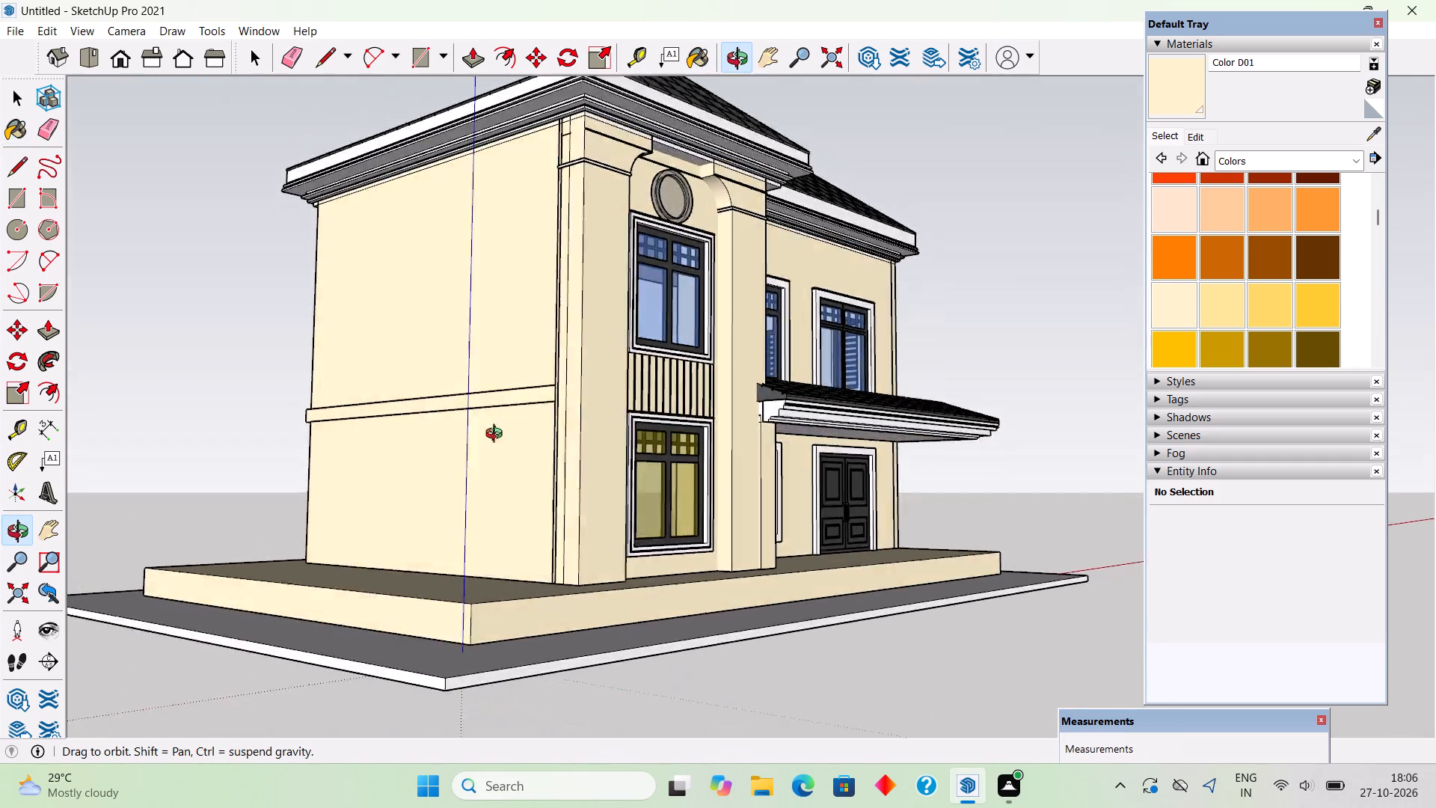
{"action": "middle_click_drag", "start_coordinate": [497, 435], "coordinate": [901, 498]}
{"action": "middle_click_drag", "start_coordinate": [596, 456], "coordinate": [758, 509]}
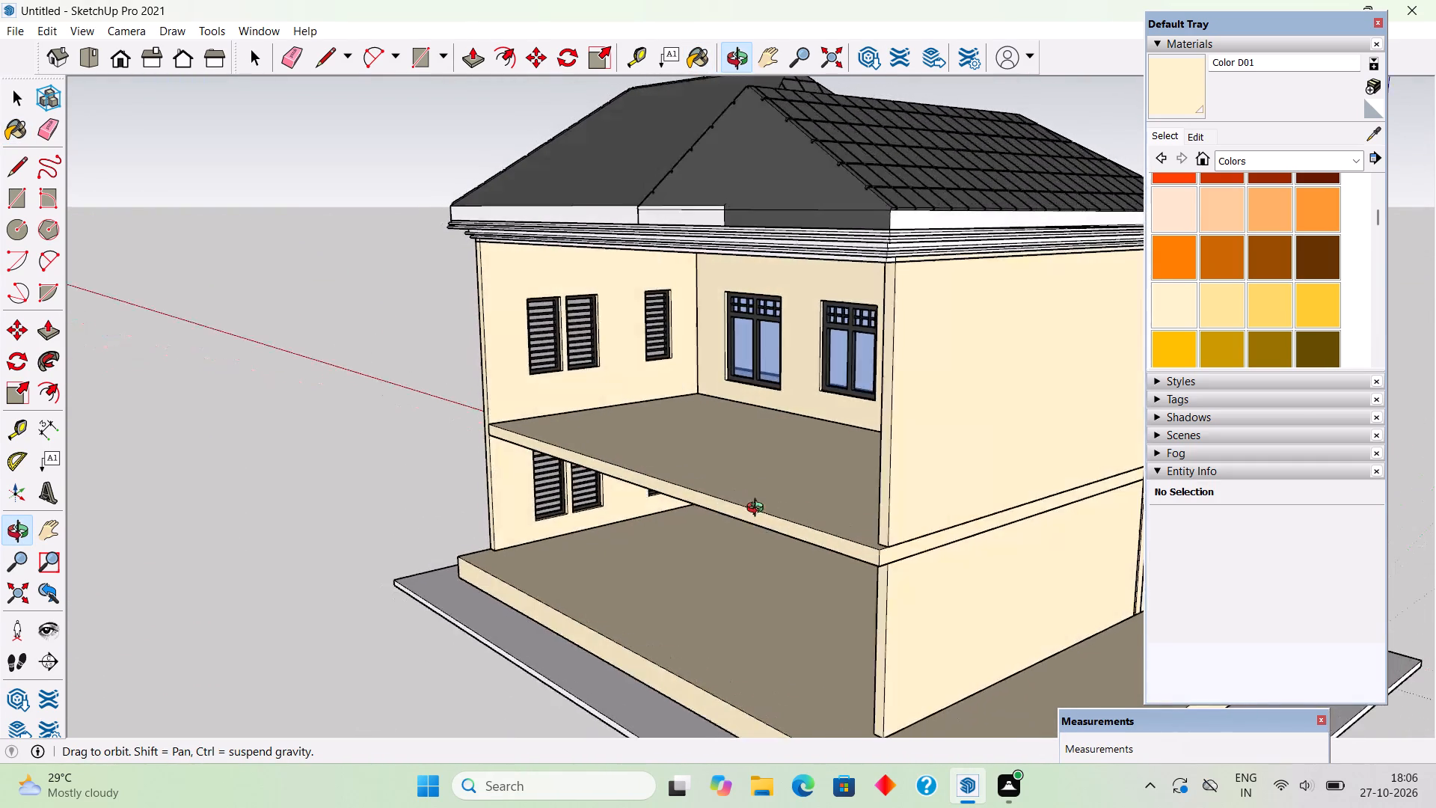
{"action": "middle_click_drag", "start_coordinate": [758, 509], "coordinate": [711, 518]}
{"action": "key", "text": "space"}
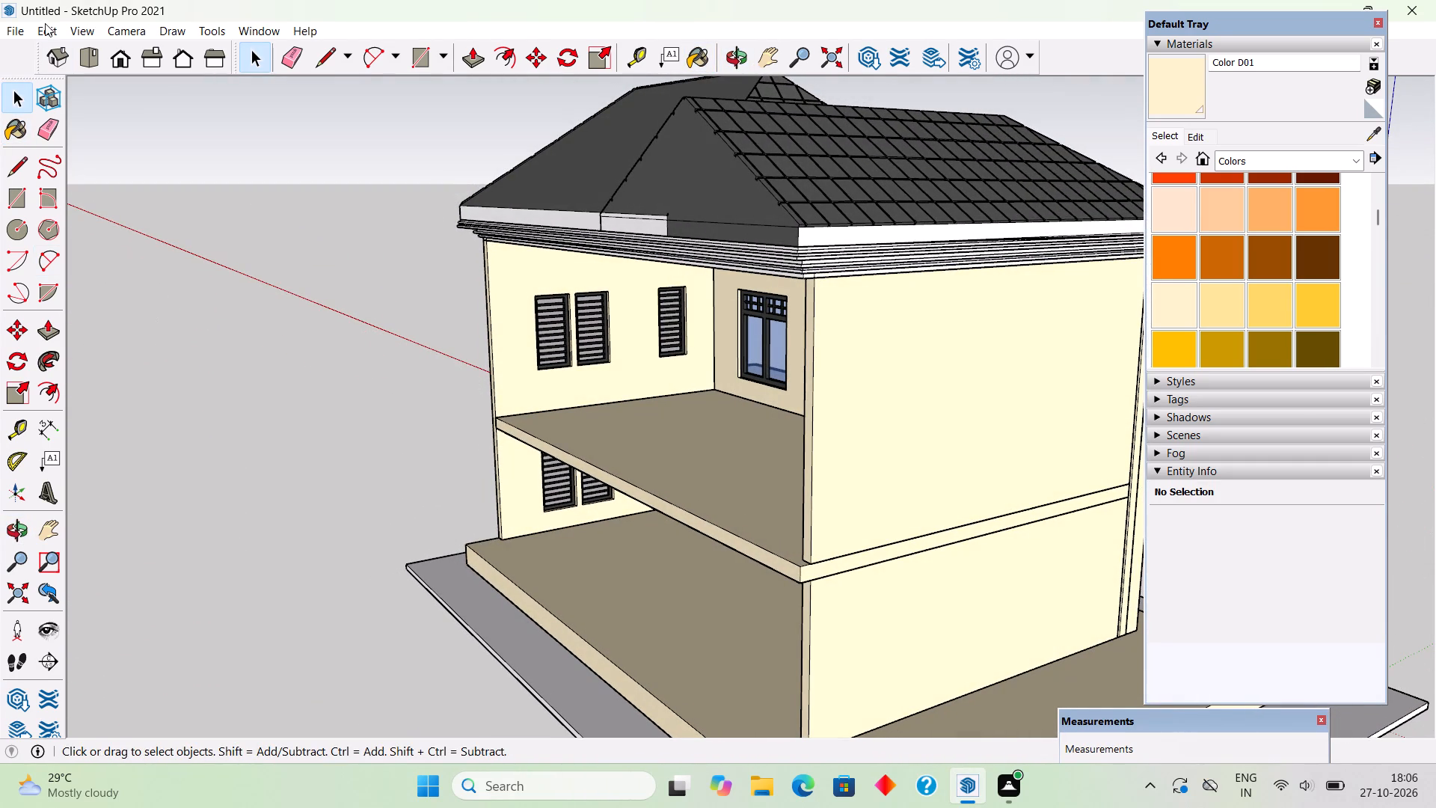
Unhide the hidden side wall sections above and below the horizontal floor band.
{"action": "left_click", "coordinate": [44, 21]}
{"action": "left_click", "coordinate": [46, 31]}
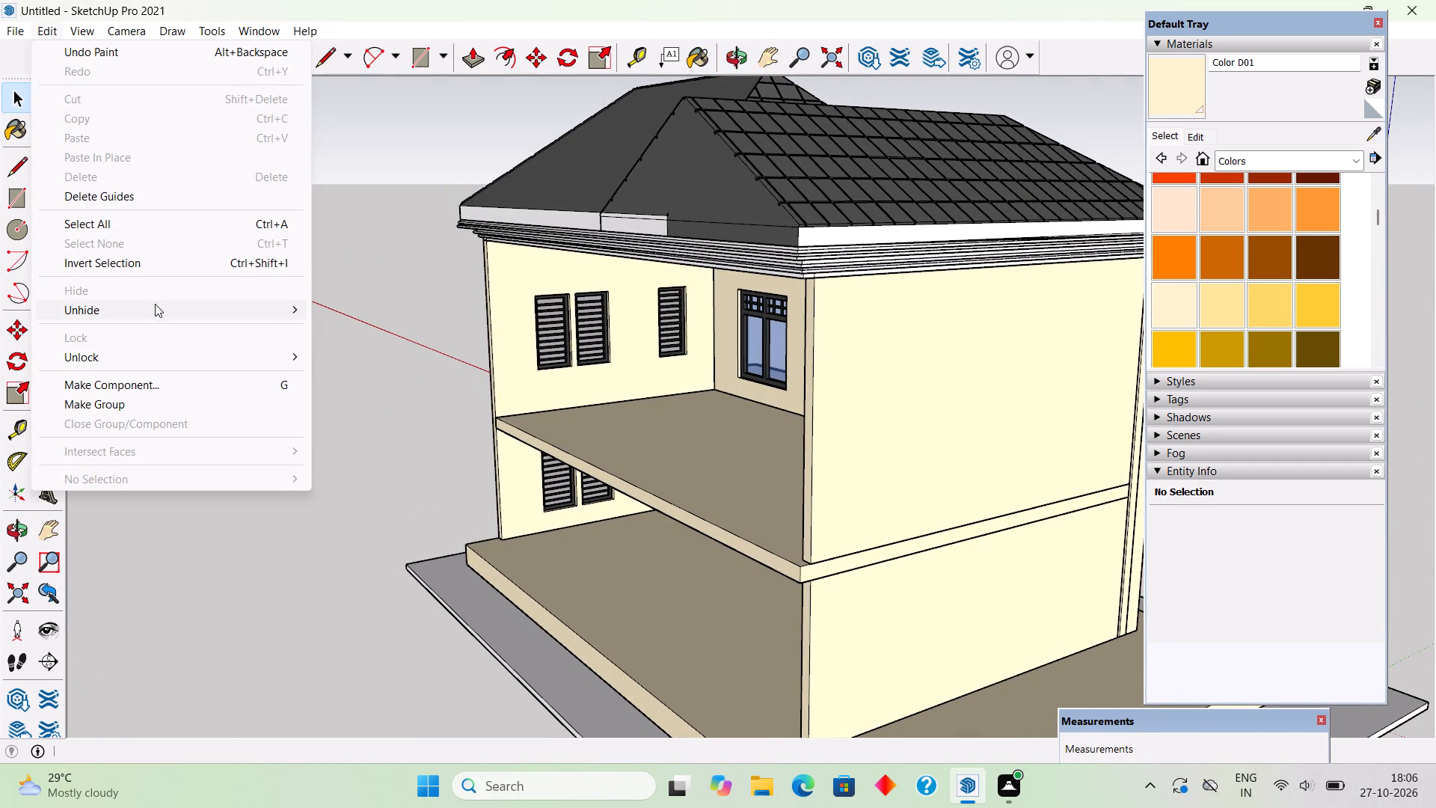
{"action": "left_click", "coordinate": [155, 304]}
{"action": "left_click", "coordinate": [340, 343]}
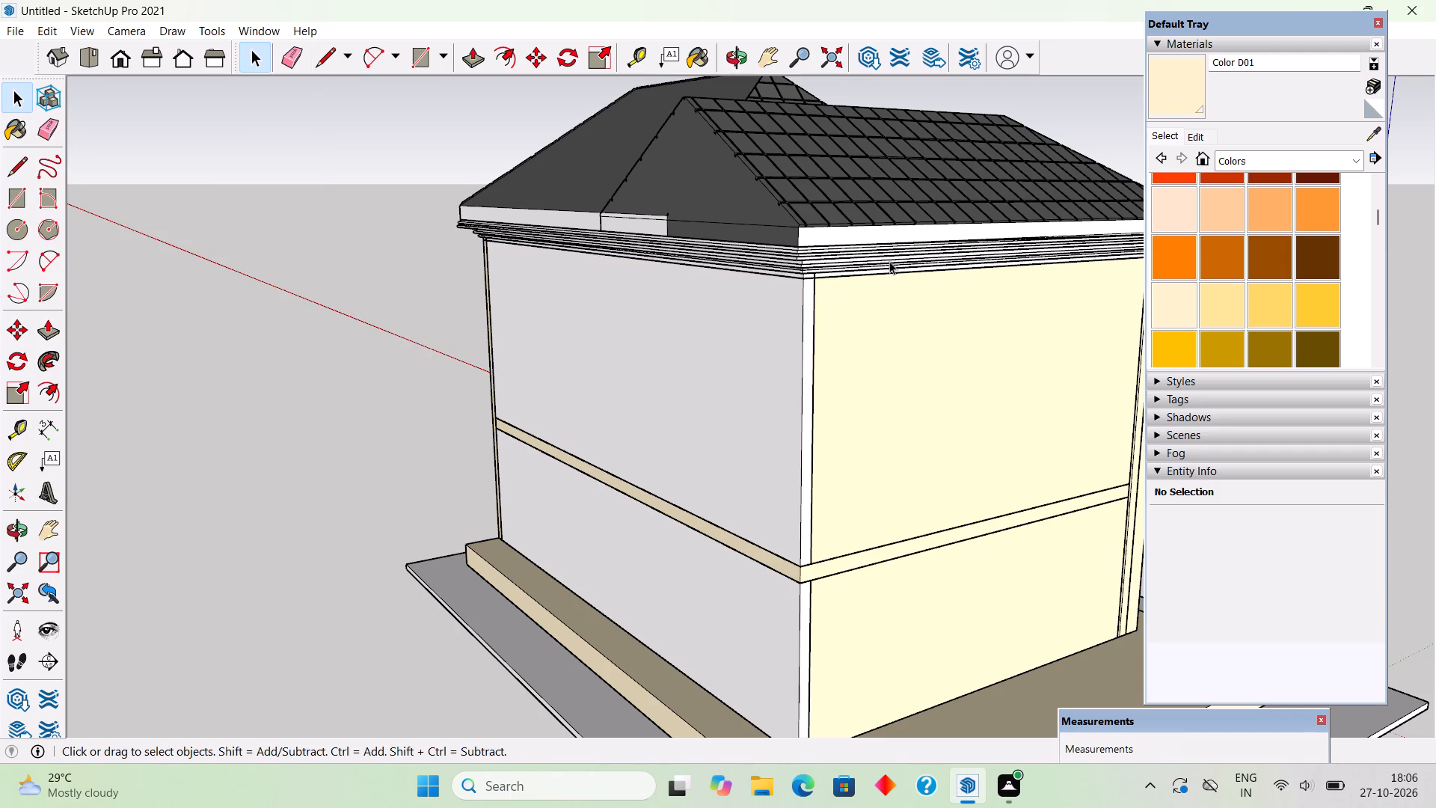
Paint the upper and lower parts of the restored side wall with Color D01.
{"action": "left_click", "coordinate": [1159, 97]}
{"action": "left_click", "coordinate": [746, 365]}
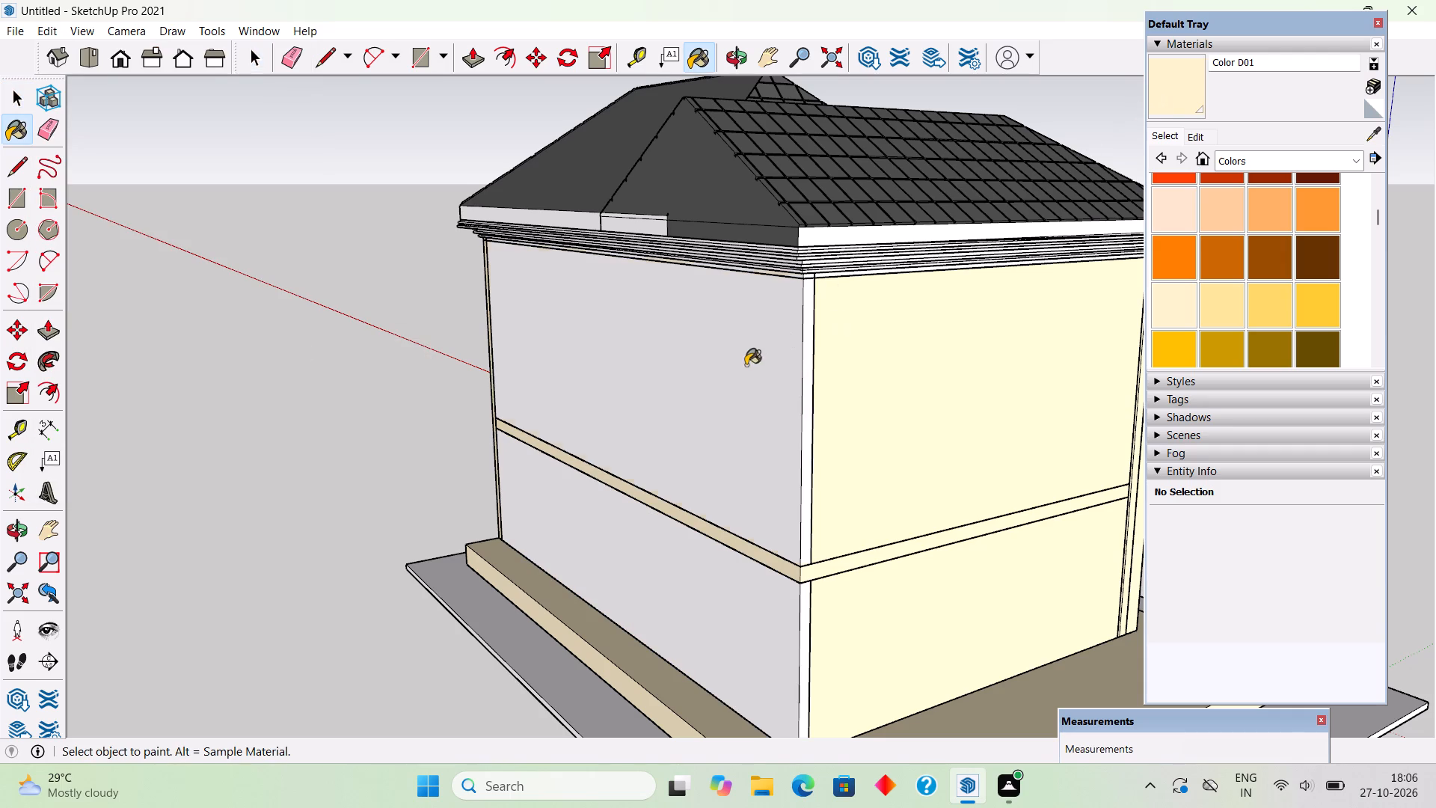
{"action": "left_click", "coordinate": [733, 567]}
Examine the front facade's wall, window and roof-edge finishes from several distances and angles.
{"action": "scroll", "coordinate": [493, 503], "scroll_direction": "down", "scroll_amount": 4}
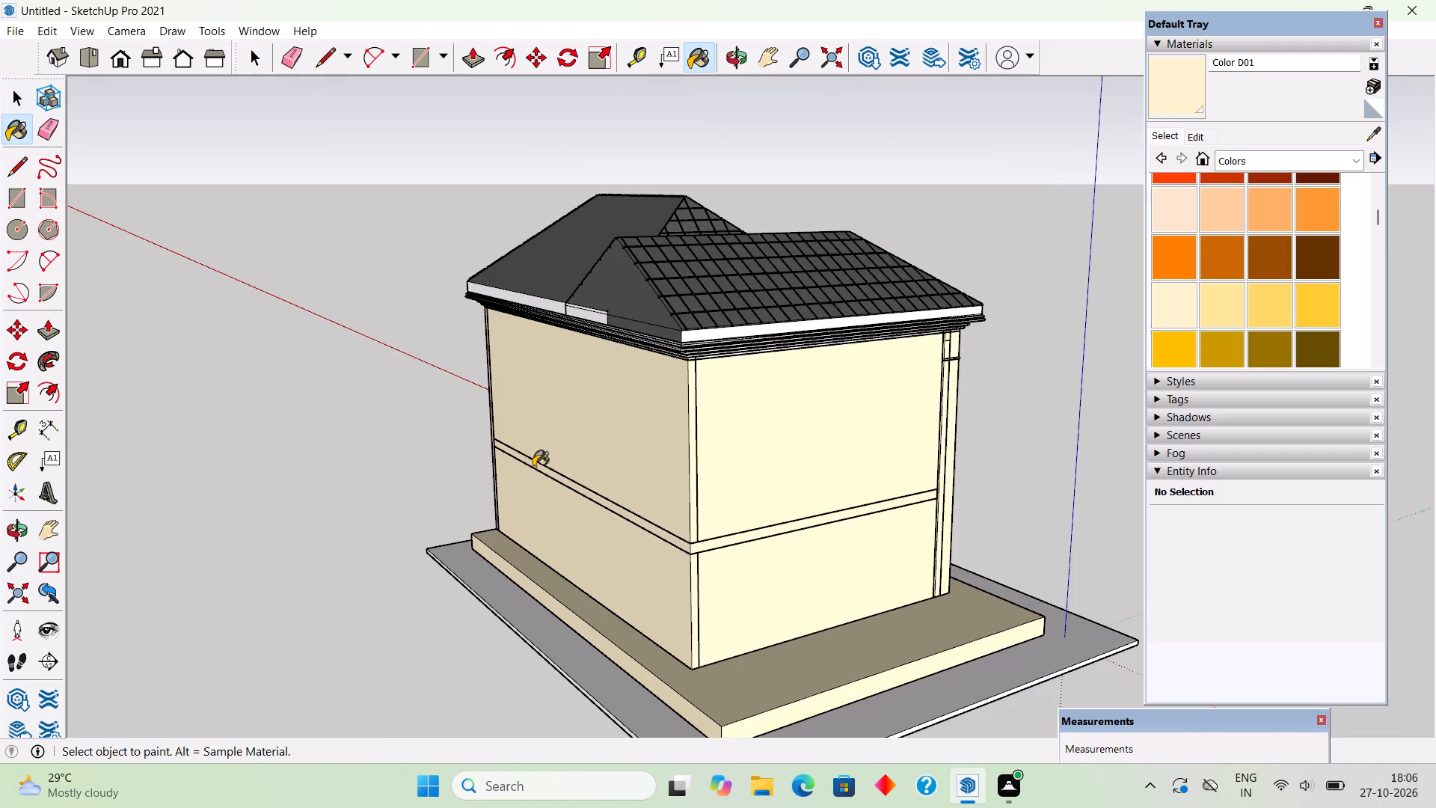
{"action": "middle_click_drag", "start_coordinate": [820, 430], "coordinate": [153, 446]}
{"action": "middle_click_drag", "start_coordinate": [603, 441], "coordinate": [285, 372]}
{"action": "scroll", "coordinate": [289, 370], "scroll_direction": "up", "scroll_amount": 2}
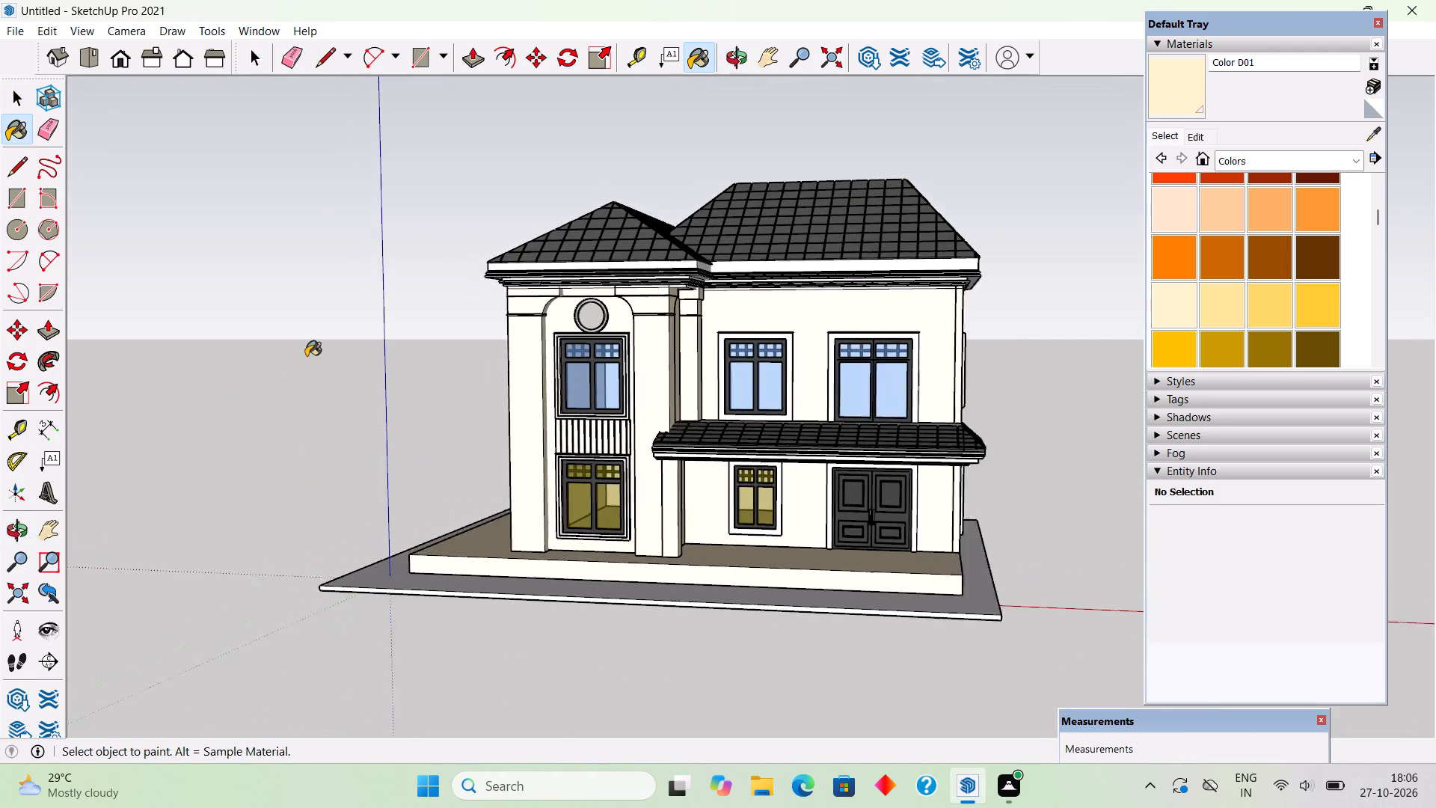
{"action": "scroll", "coordinate": [306, 356], "scroll_direction": "up", "scroll_amount": 1}
{"action": "scroll", "coordinate": [441, 397], "scroll_direction": "up", "scroll_amount": 4}
{"action": "scroll", "coordinate": [289, 373], "scroll_direction": "down", "scroll_amount": 3}
{"action": "scroll", "coordinate": [312, 389], "scroll_direction": "up", "scroll_amount": 3}
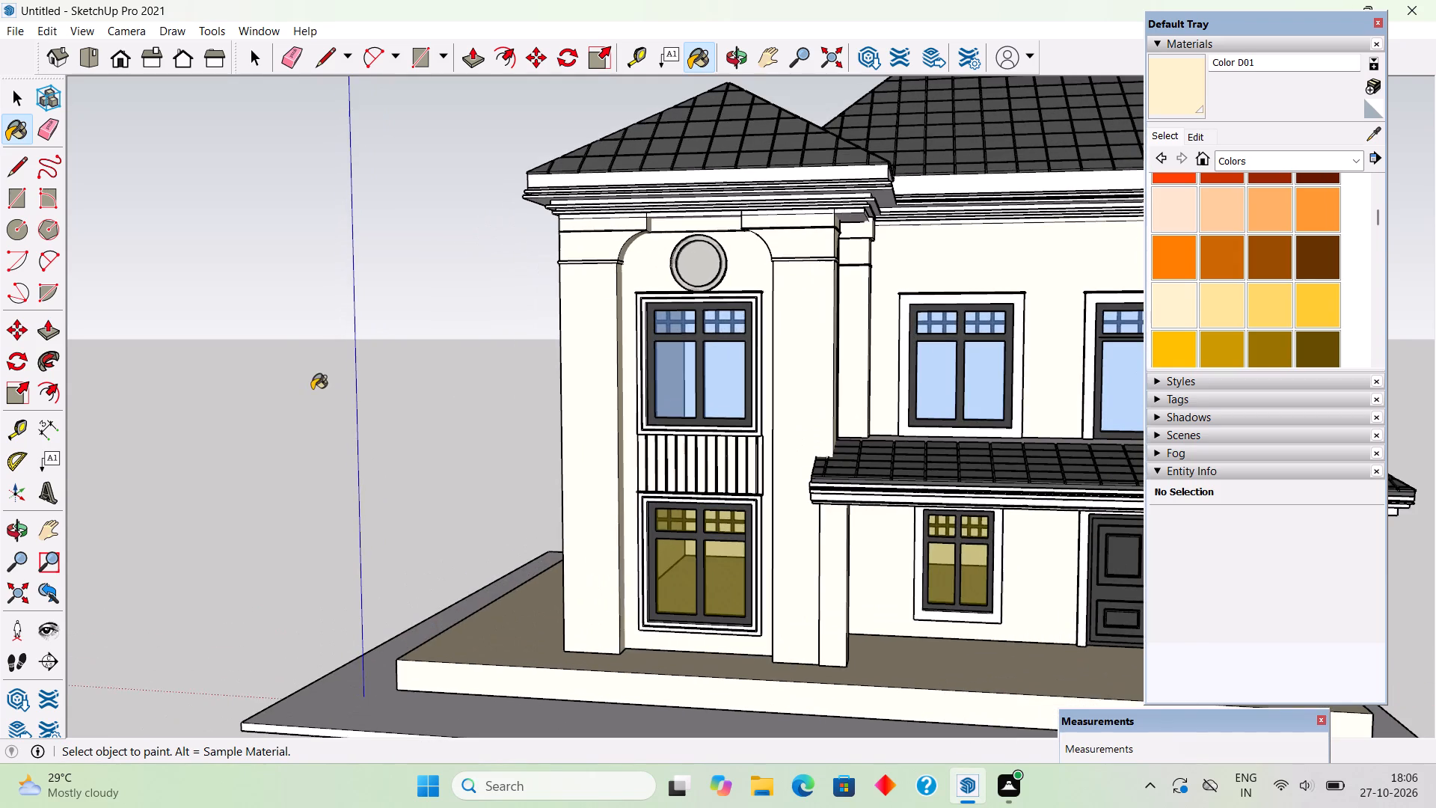
{"action": "middle_click_drag", "start_coordinate": [239, 401], "coordinate": [335, 422]}
{"action": "scroll", "coordinate": [335, 418], "scroll_direction": "up", "scroll_amount": 1}
{"action": "scroll", "coordinate": [269, 403], "scroll_direction": "down", "scroll_amount": 4}
{"action": "scroll", "coordinate": [174, 419], "scroll_direction": "up", "scroll_amount": 3}
{"action": "scroll", "coordinate": [235, 393], "scroll_direction": "down", "scroll_amount": 3}
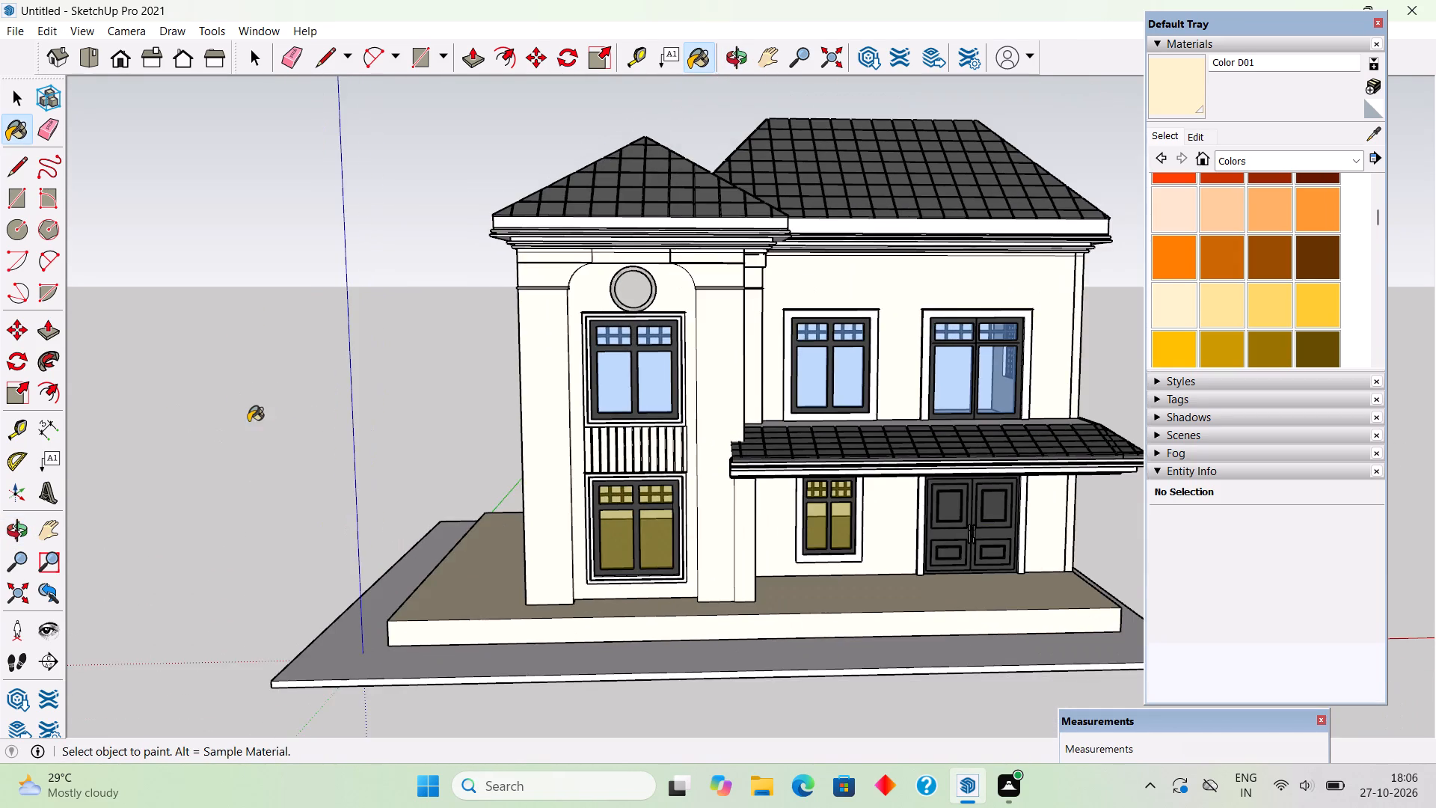
{"action": "scroll", "coordinate": [255, 434], "scroll_direction": "up", "scroll_amount": 1}
{"action": "scroll", "coordinate": [255, 434], "scroll_direction": "down", "scroll_amount": 2}
{"action": "scroll", "coordinate": [1071, 450], "scroll_direction": "up", "scroll_amount": 3}
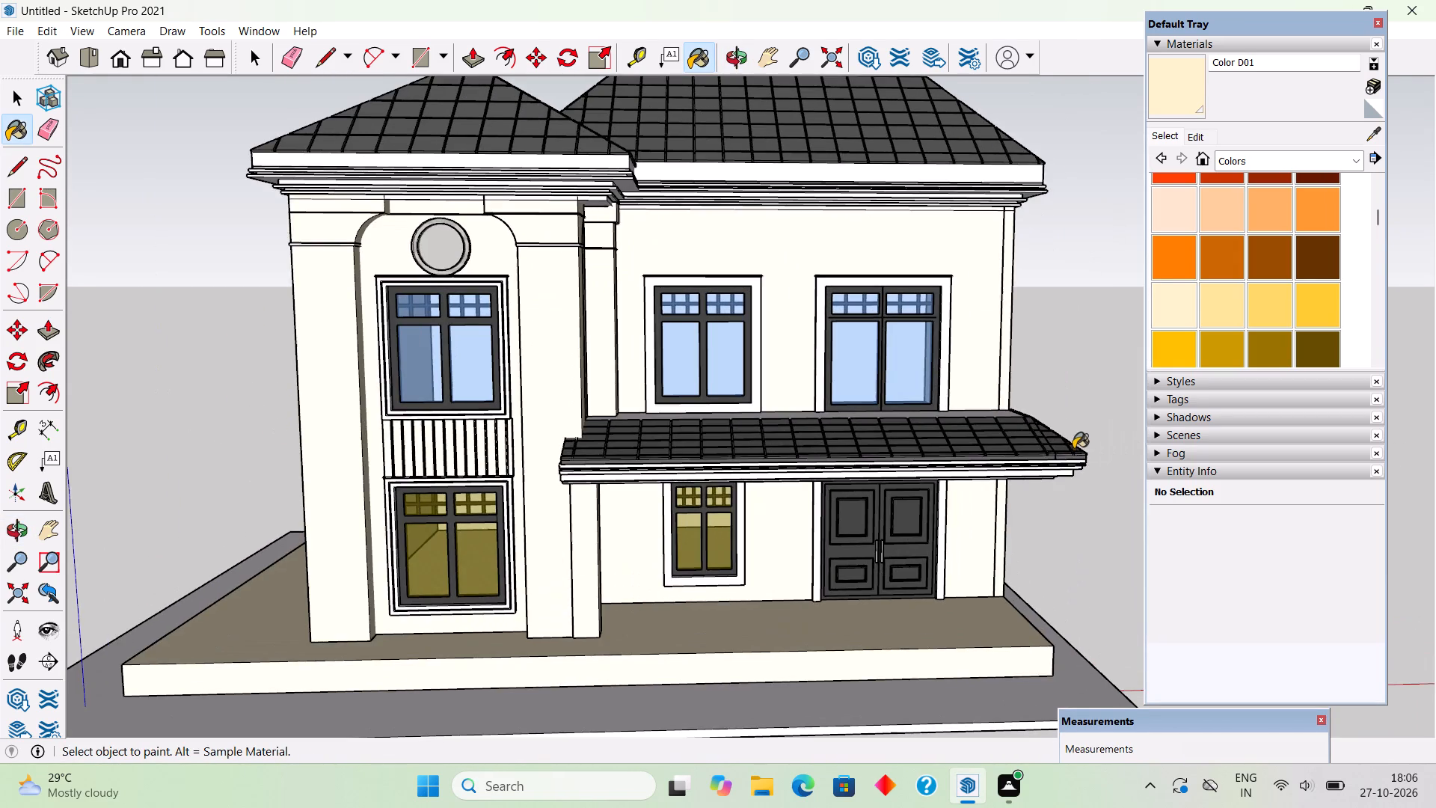
{"action": "middle_click_drag", "start_coordinate": [1073, 449], "coordinate": [1059, 408]}
{"action": "scroll", "coordinate": [1061, 435], "scroll_direction": "up", "scroll_amount": 1}
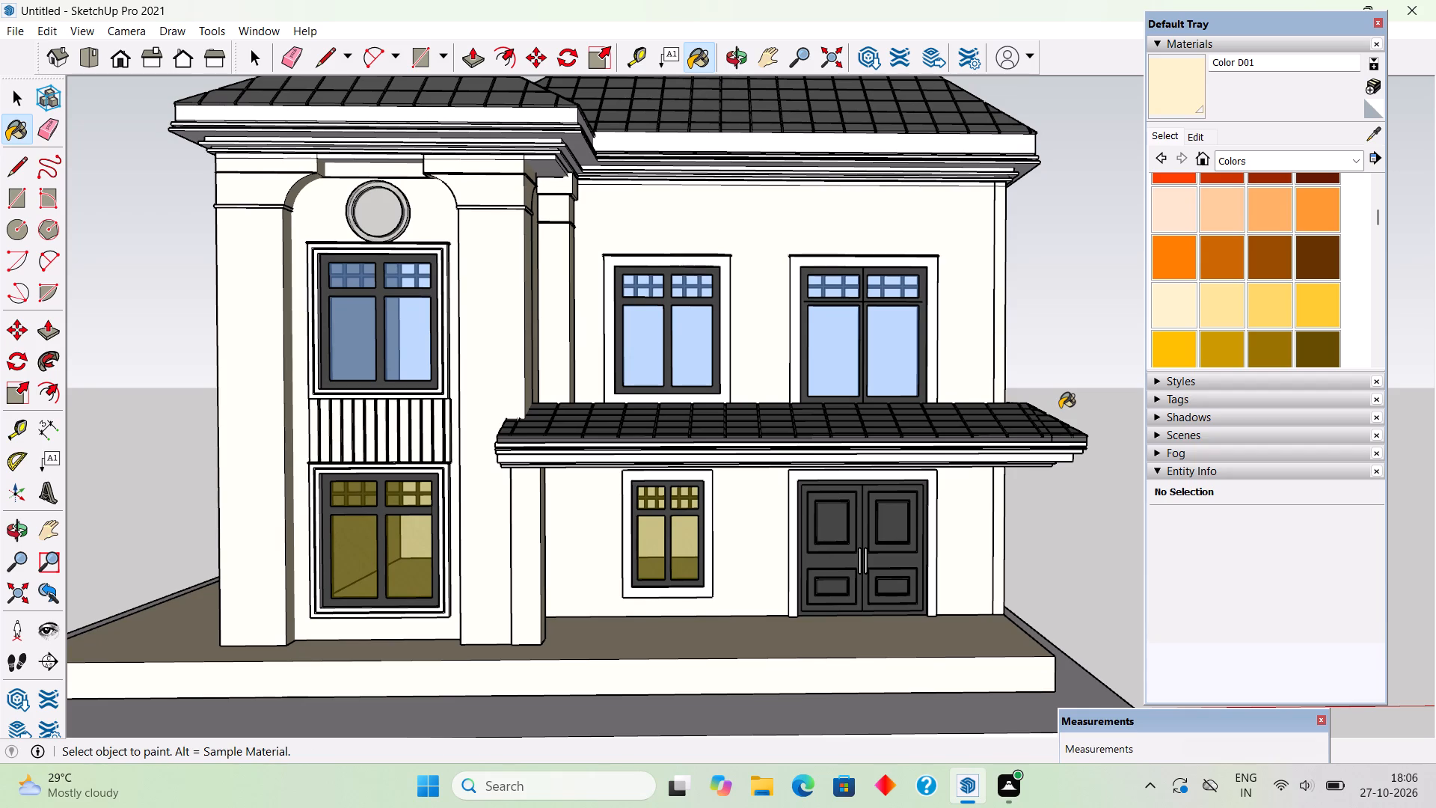
{"action": "scroll", "coordinate": [1031, 436], "scroll_direction": "down", "scroll_amount": 3}
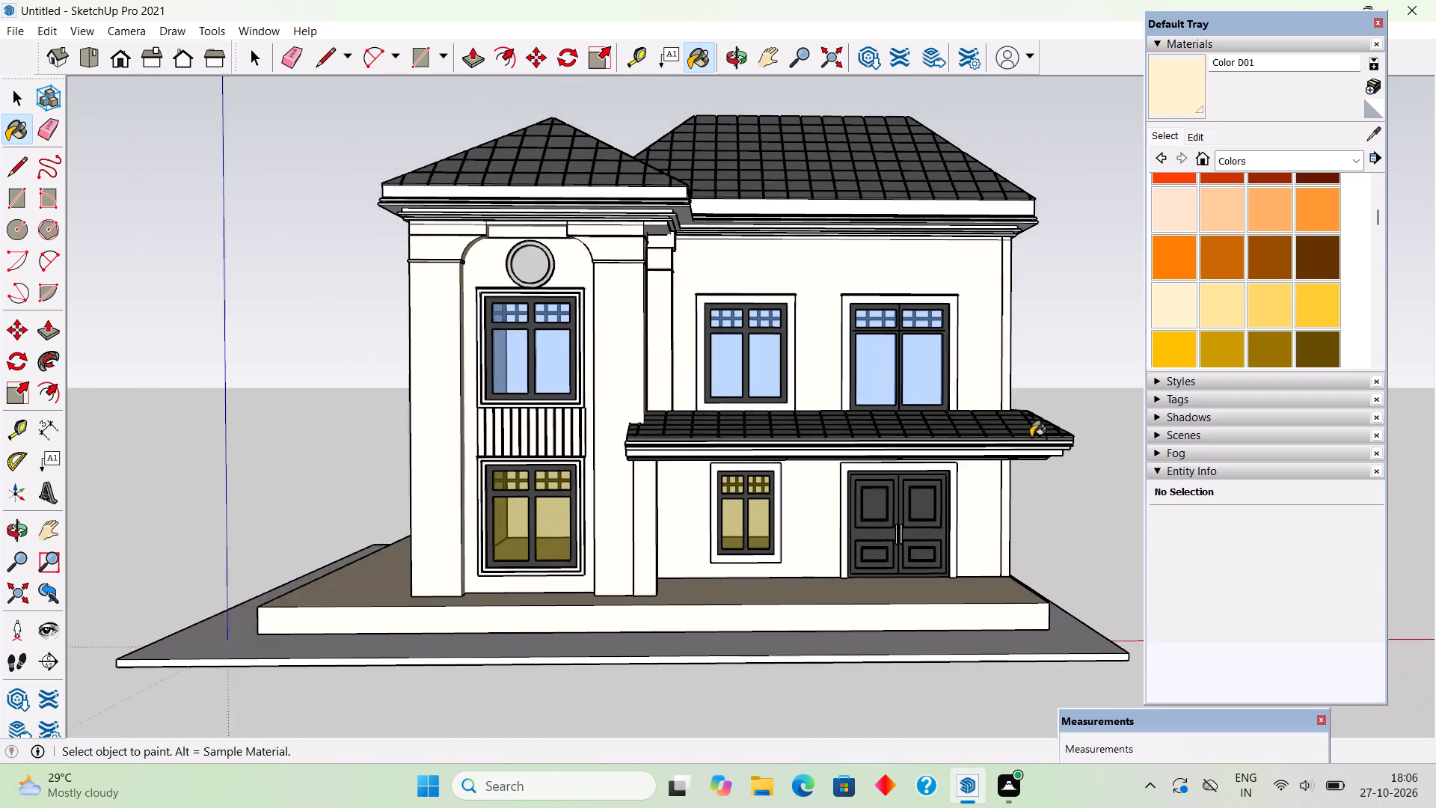
{"action": "scroll", "coordinate": [1031, 437], "scroll_direction": "down", "scroll_amount": 1}
{"action": "scroll", "coordinate": [971, 341], "scroll_direction": "down", "scroll_amount": 2}
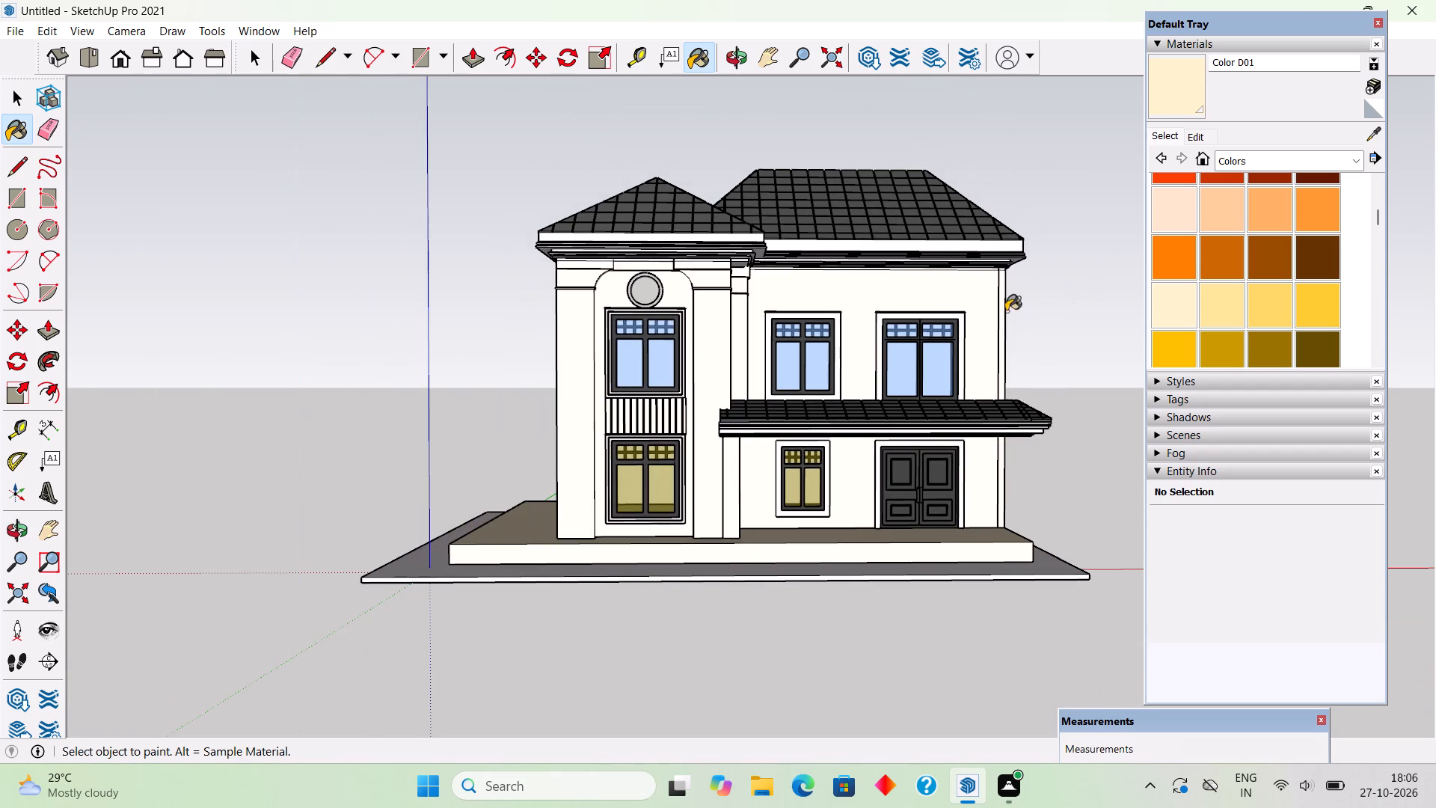
{"action": "scroll", "coordinate": [1052, 266], "scroll_direction": "up", "scroll_amount": 4}
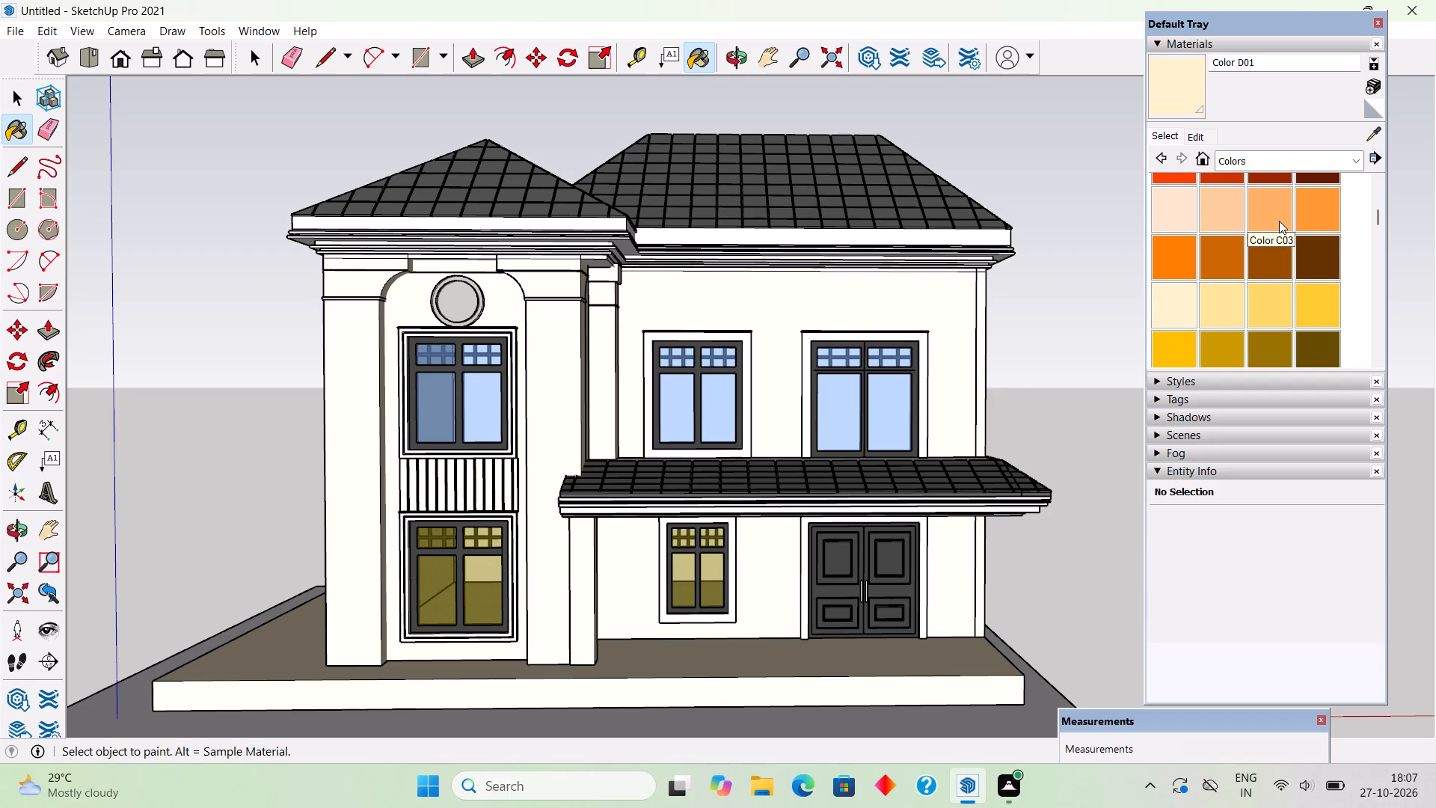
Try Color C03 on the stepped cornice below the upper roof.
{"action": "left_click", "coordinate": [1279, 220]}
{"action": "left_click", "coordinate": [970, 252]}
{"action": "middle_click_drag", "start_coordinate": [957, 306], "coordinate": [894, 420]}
Paint the stepped cornice below the upper roof with Color C02.
{"action": "left_click", "coordinate": [1215, 208]}
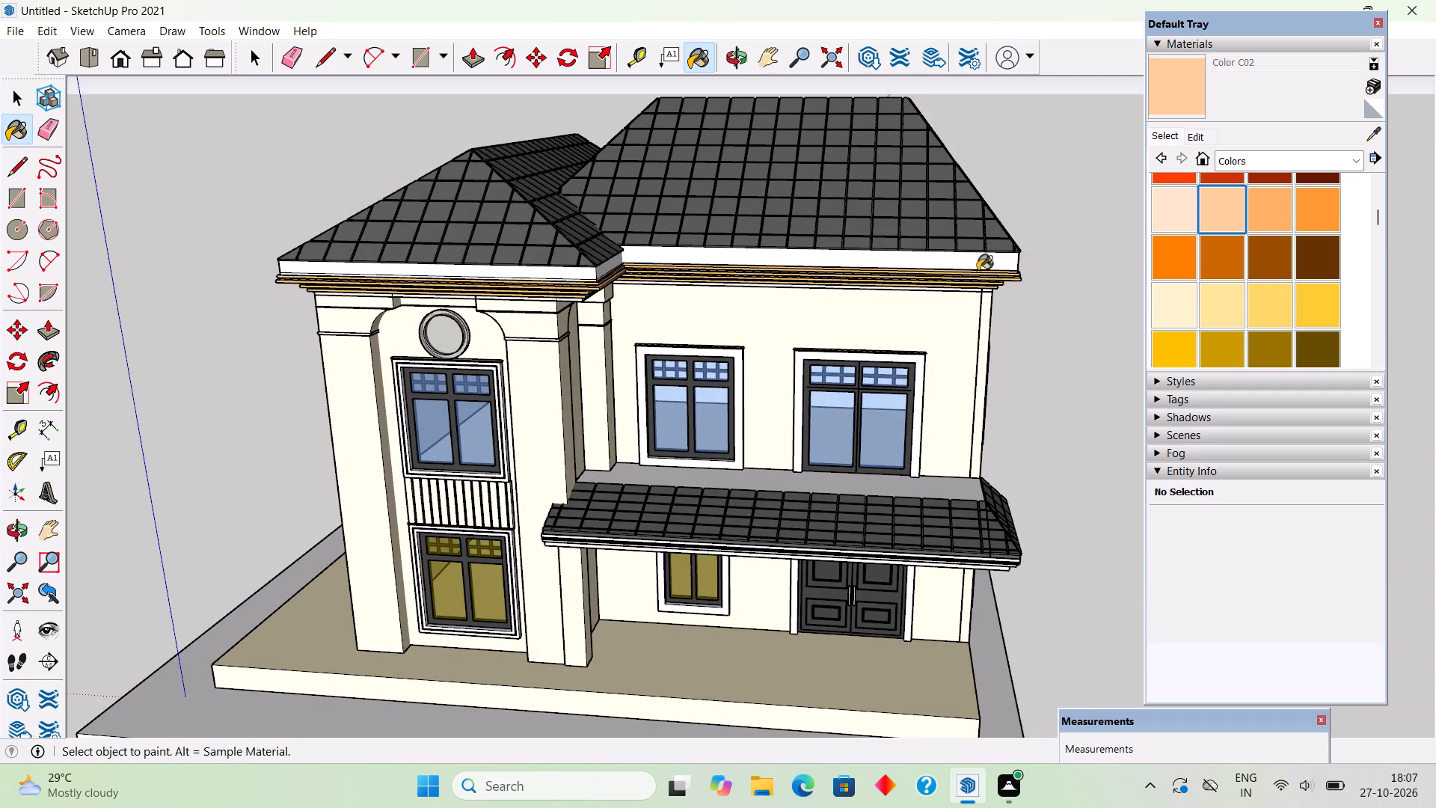
{"action": "left_click", "coordinate": [971, 276]}
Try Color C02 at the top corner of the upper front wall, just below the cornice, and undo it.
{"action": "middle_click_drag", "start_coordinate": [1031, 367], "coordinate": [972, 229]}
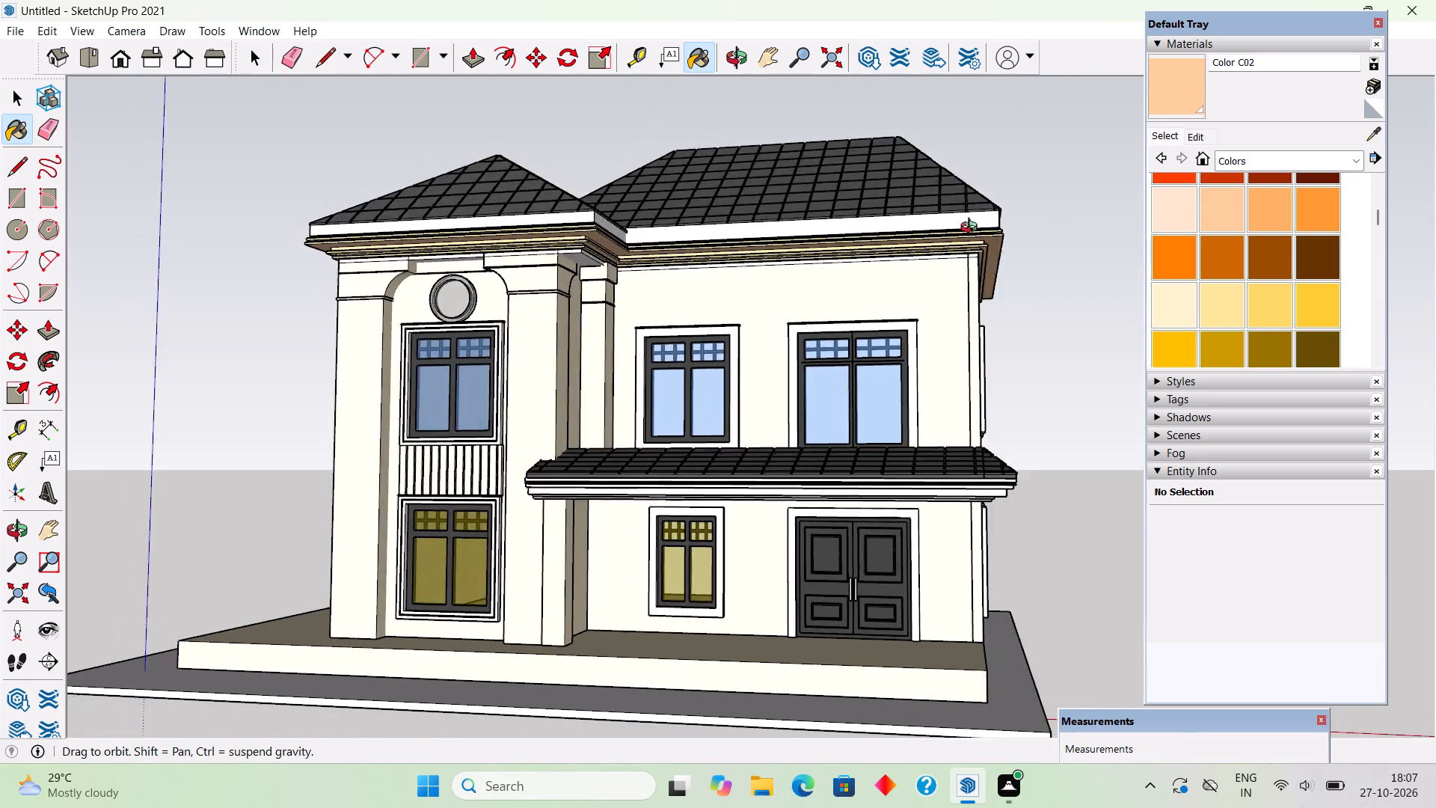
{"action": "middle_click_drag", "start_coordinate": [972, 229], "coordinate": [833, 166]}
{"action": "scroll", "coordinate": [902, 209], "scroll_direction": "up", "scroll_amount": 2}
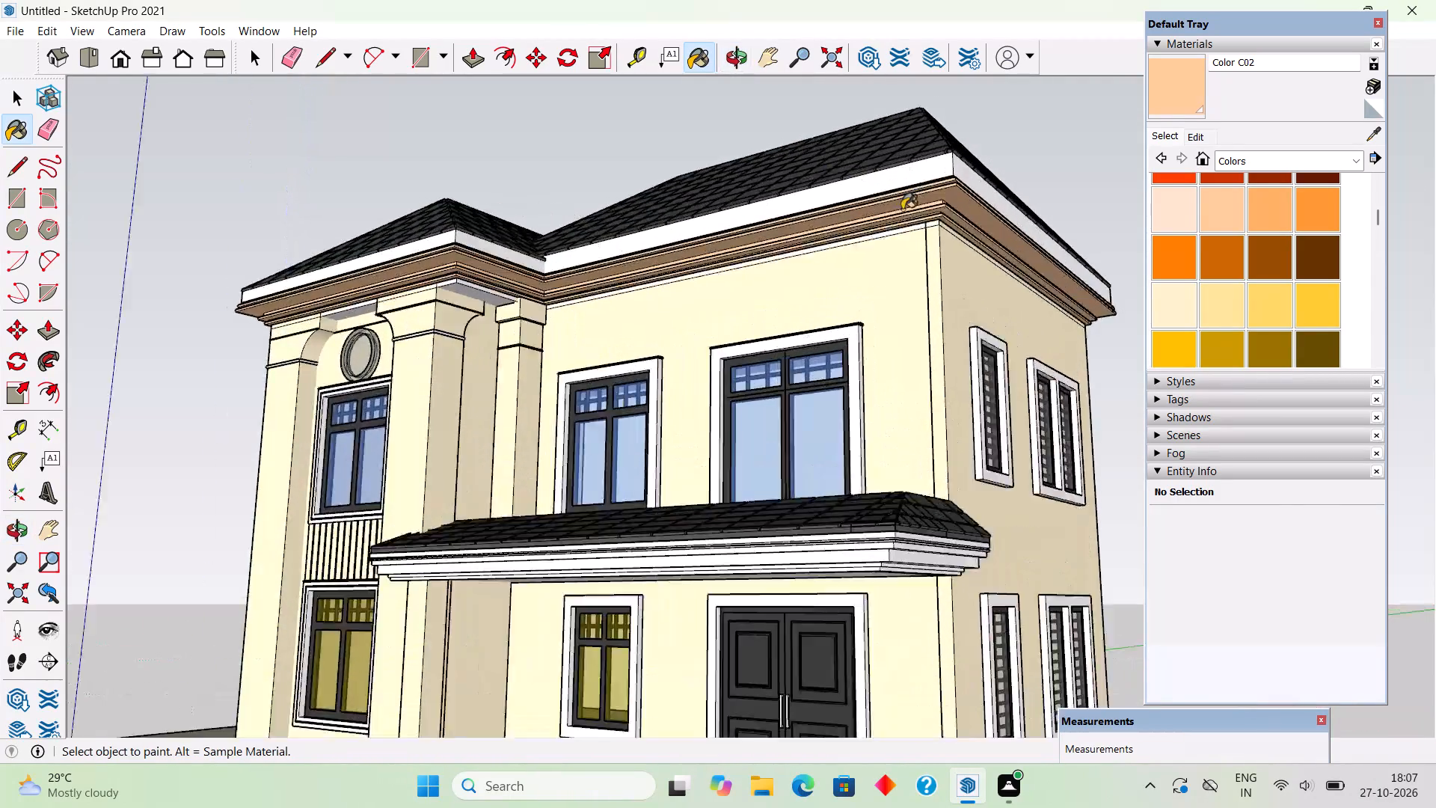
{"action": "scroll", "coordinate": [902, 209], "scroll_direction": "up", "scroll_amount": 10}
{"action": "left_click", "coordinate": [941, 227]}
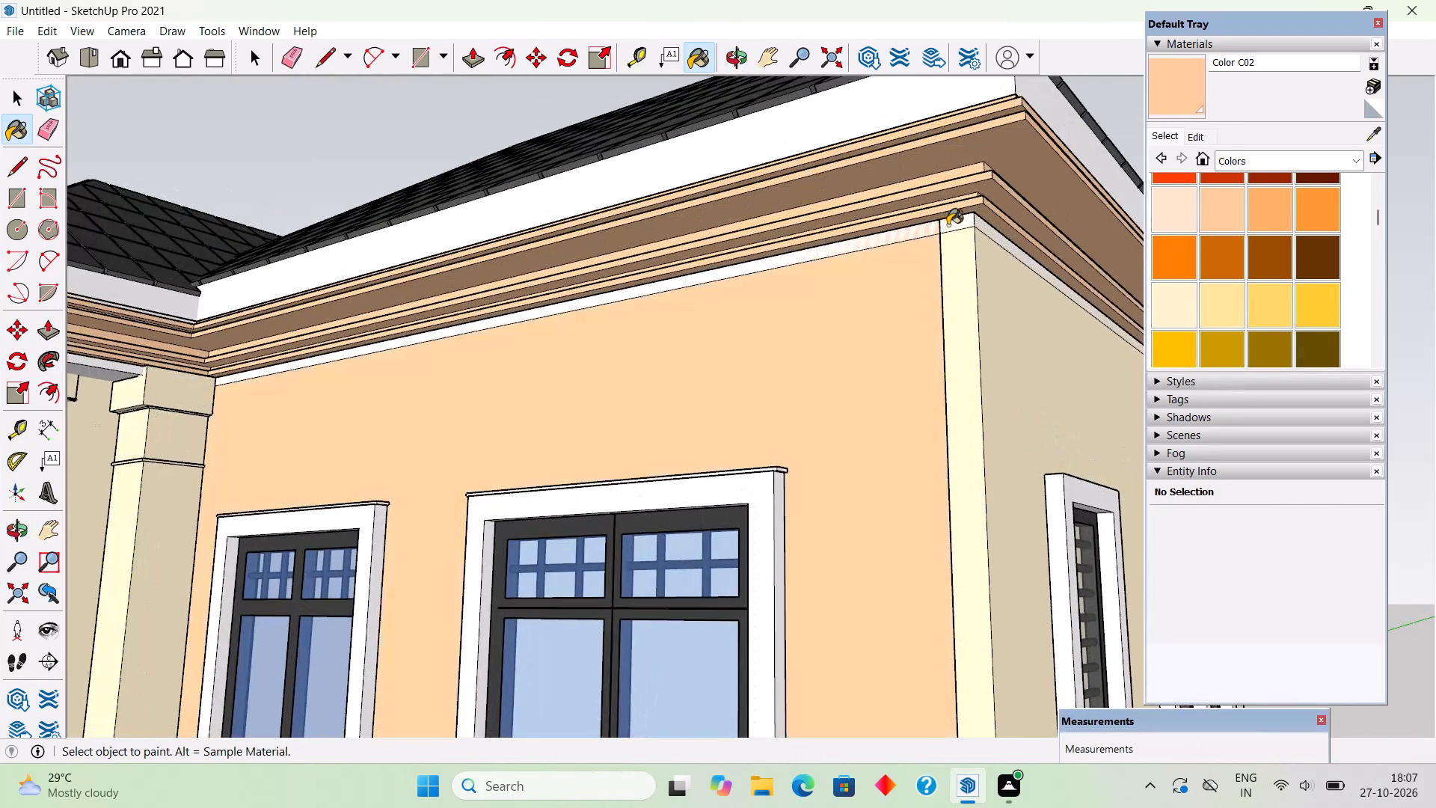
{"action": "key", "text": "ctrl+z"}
Paint the unpainted soffit and thin strip beneath the upper cornice with Color C02.
{"action": "scroll", "coordinate": [953, 221], "scroll_direction": "down", "scroll_amount": 6}
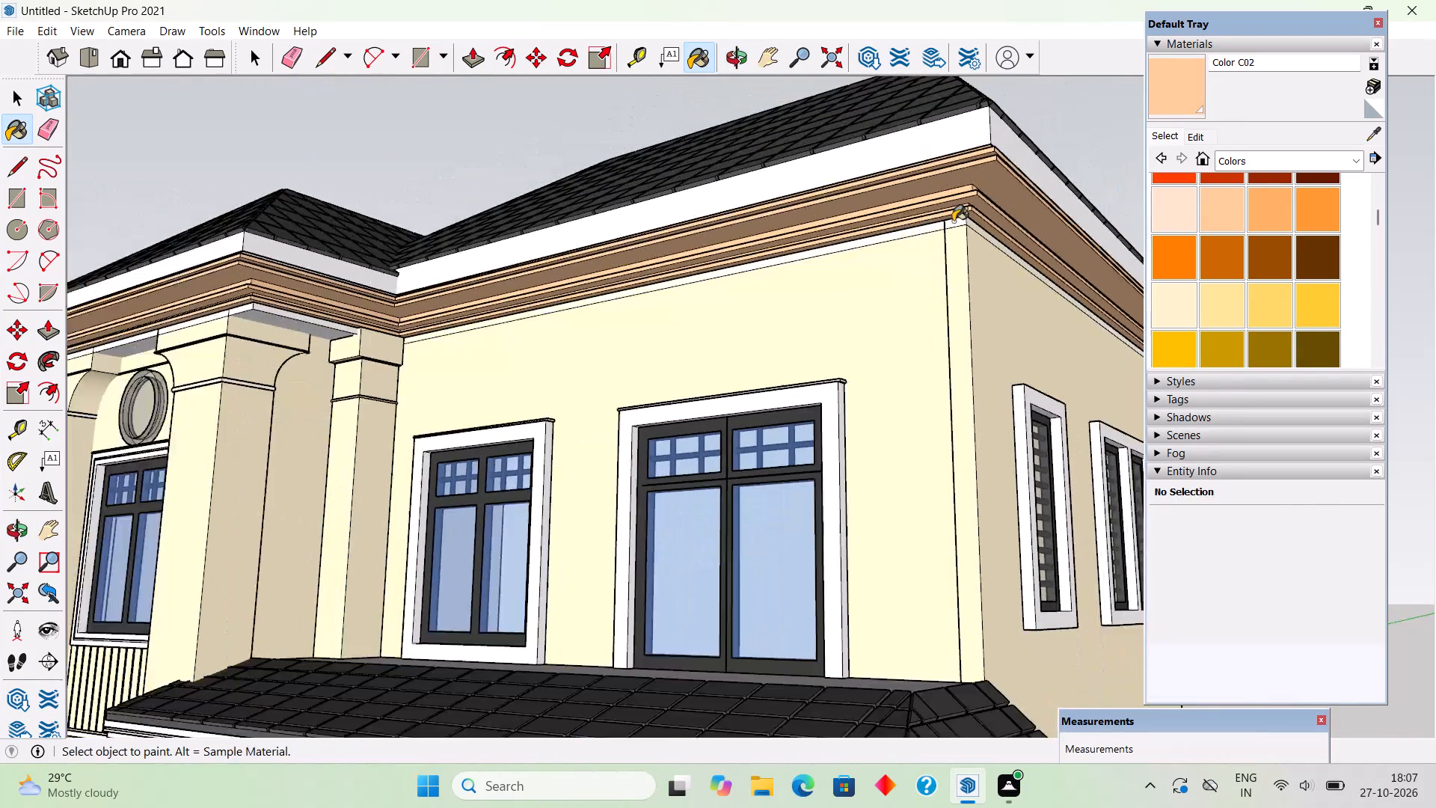
{"action": "scroll", "coordinate": [953, 221], "scroll_direction": "down", "scroll_amount": 4}
{"action": "scroll", "coordinate": [420, 291], "scroll_direction": "up", "scroll_amount": 3}
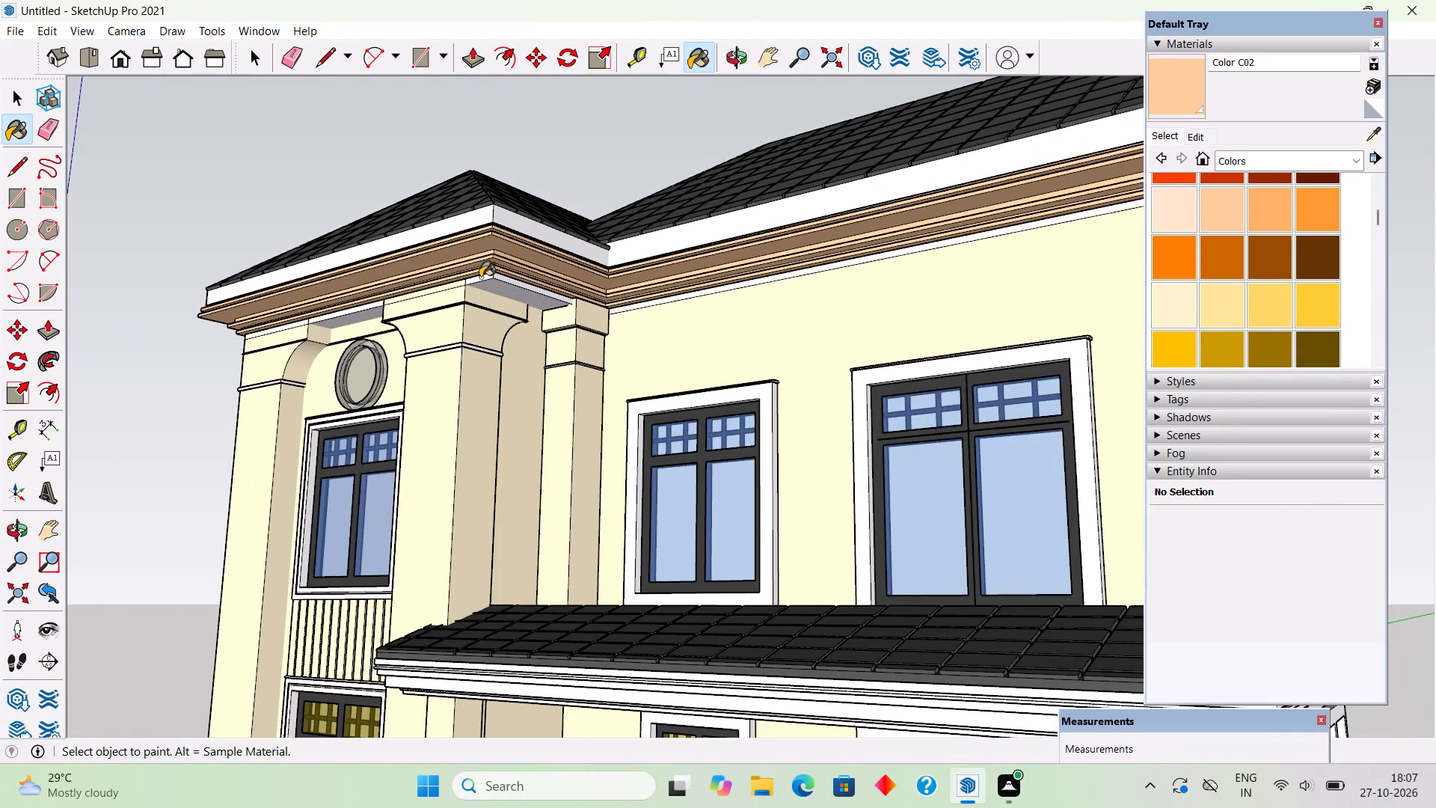
{"action": "scroll", "coordinate": [480, 277], "scroll_direction": "up", "scroll_amount": 1}
{"action": "left_click", "coordinate": [480, 276]}
Paint the stepped cornice under the porch roof with Color C02.
{"action": "middle_click_drag", "start_coordinate": [610, 334], "coordinate": [720, 391]}
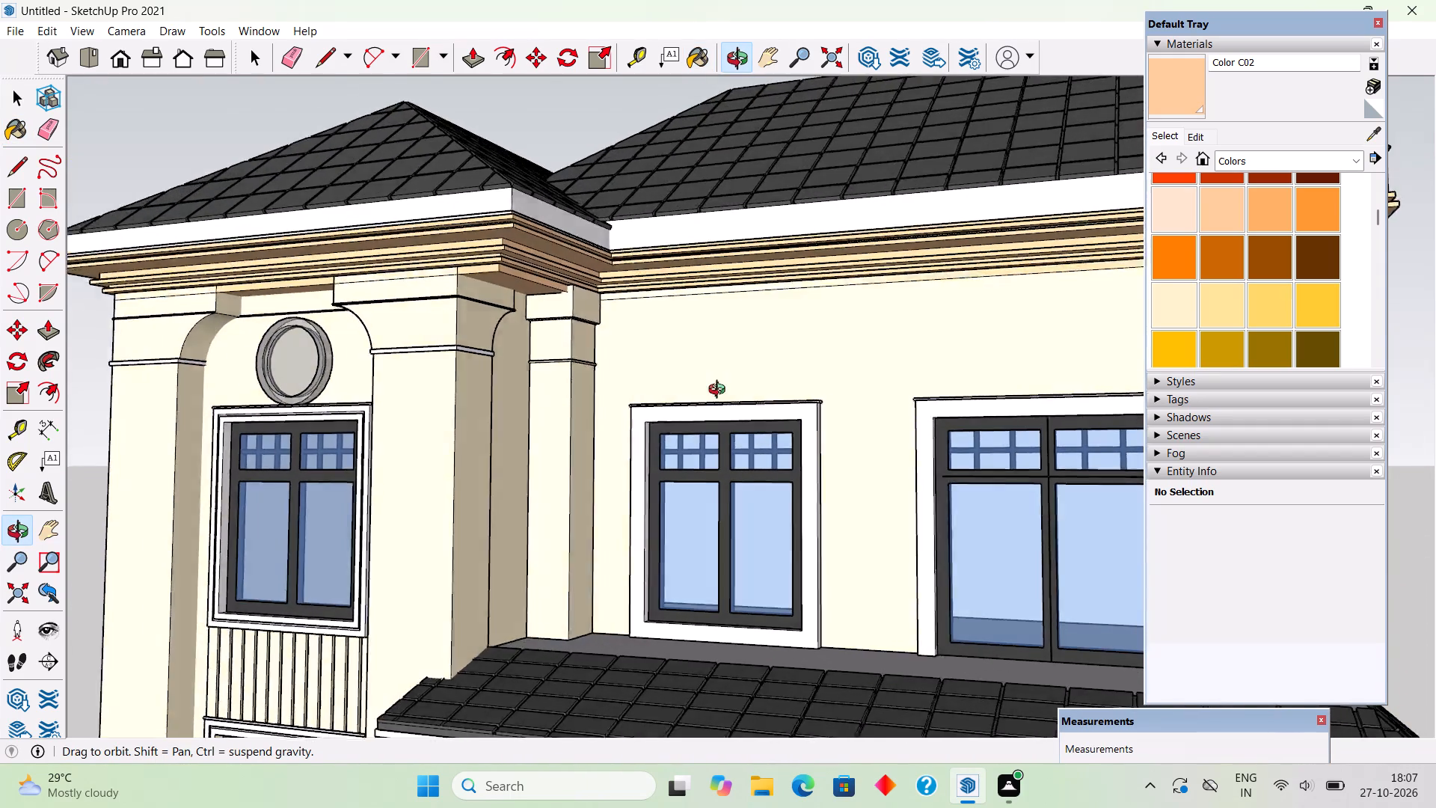
{"action": "middle_click_drag", "start_coordinate": [720, 391], "coordinate": [317, 383]}
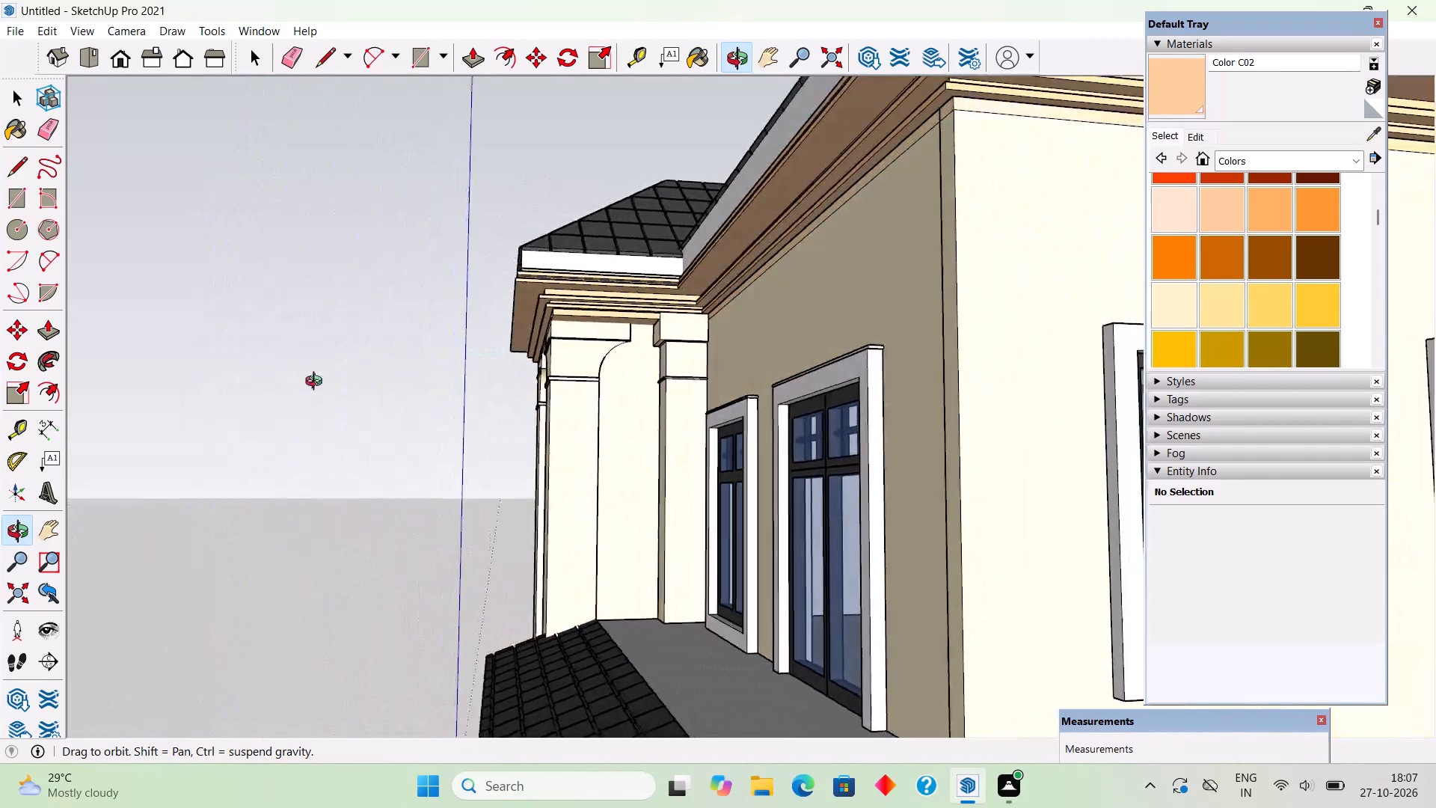
{"action": "middle_click_drag", "start_coordinate": [317, 383], "coordinate": [457, 421]}
{"action": "scroll", "coordinate": [462, 414], "scroll_direction": "down", "scroll_amount": 9}
{"action": "scroll", "coordinate": [572, 568], "scroll_direction": "up", "scroll_amount": 4}
{"action": "left_click", "coordinate": [593, 527]}
Examine the painted cornices, walls and windows from the front and the door-side corner of the house.
{"action": "middle_click_drag", "start_coordinate": [620, 561], "coordinate": [794, 527]}
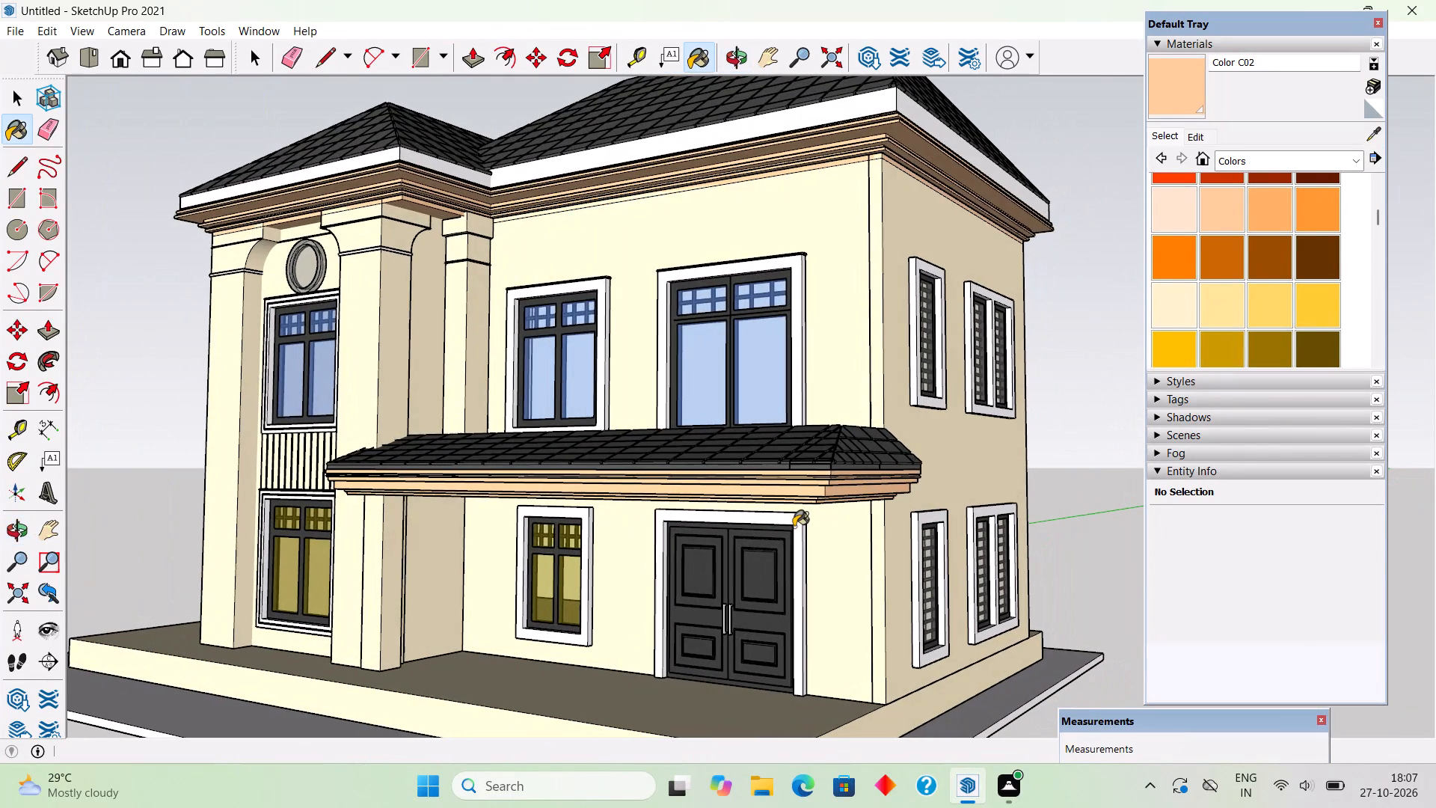
{"action": "scroll", "coordinate": [796, 525], "scroll_direction": "down", "scroll_amount": 4}
{"action": "middle_click_drag", "start_coordinate": [728, 426], "coordinate": [873, 435]}
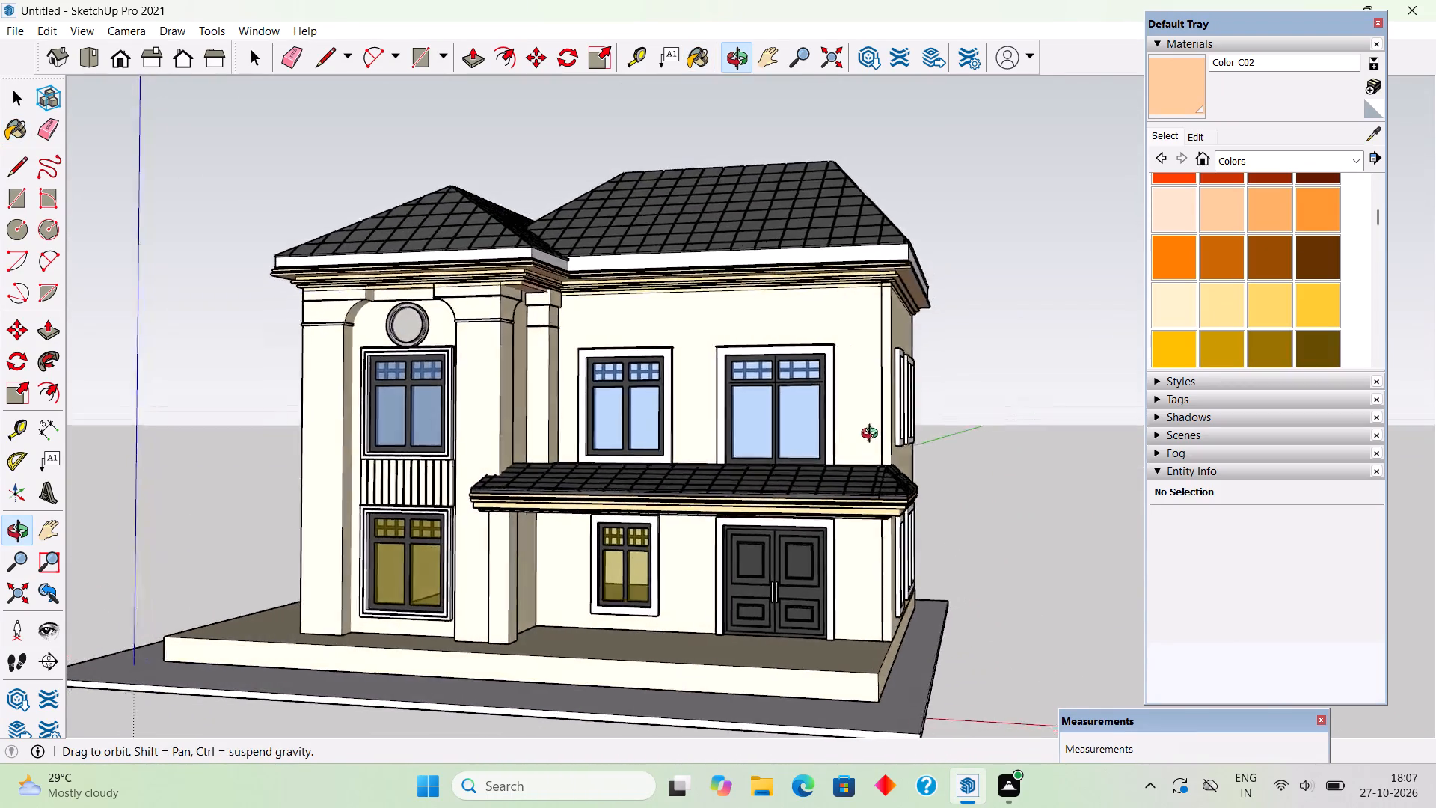
{"action": "middle_click_drag", "start_coordinate": [873, 435], "coordinate": [925, 406]}
{"action": "scroll", "coordinate": [910, 441], "scroll_direction": "up", "scroll_amount": 3}
{"action": "middle_click_drag", "start_coordinate": [868, 453], "coordinate": [545, 417]}
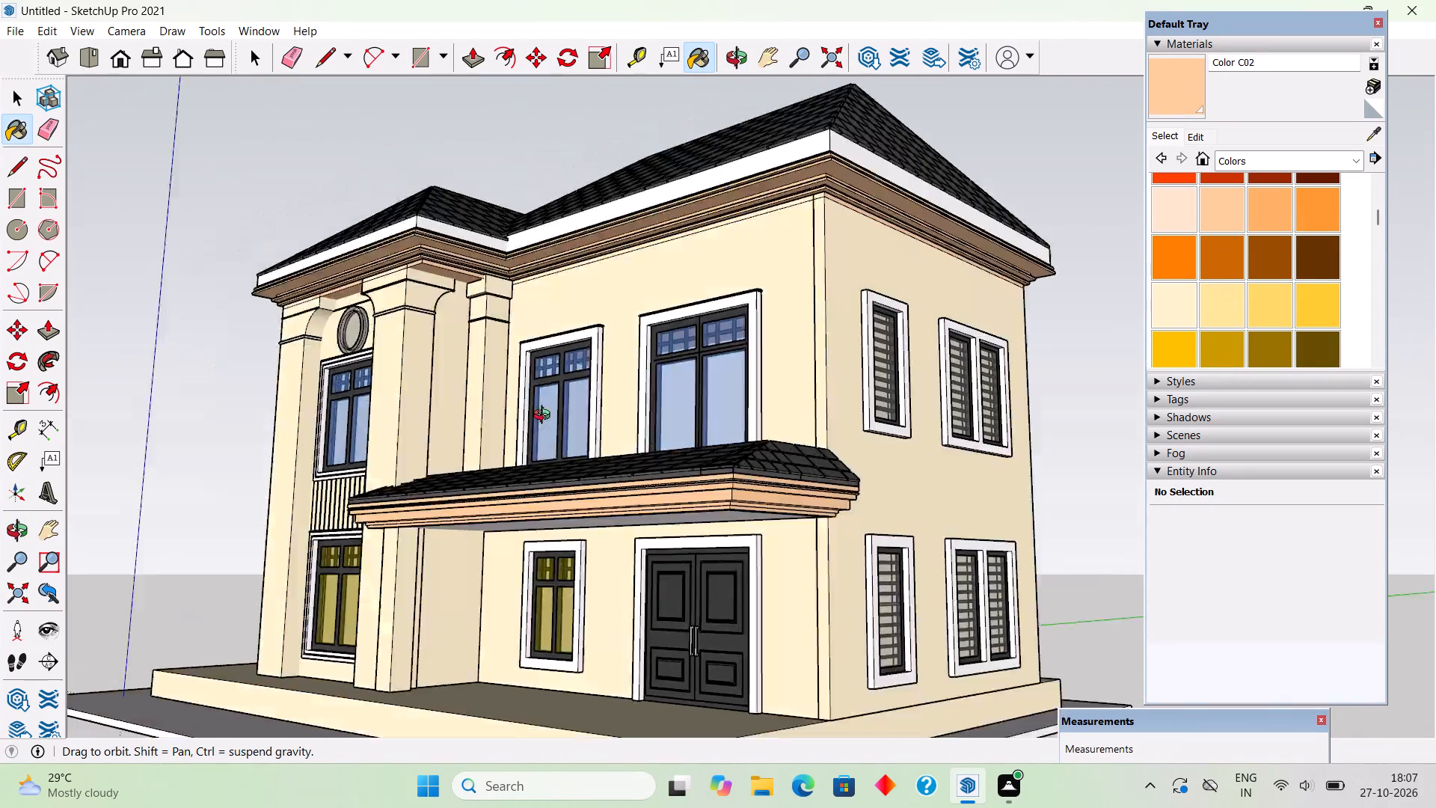
{"action": "middle_click_drag", "start_coordinate": [545, 417], "coordinate": [613, 440]}
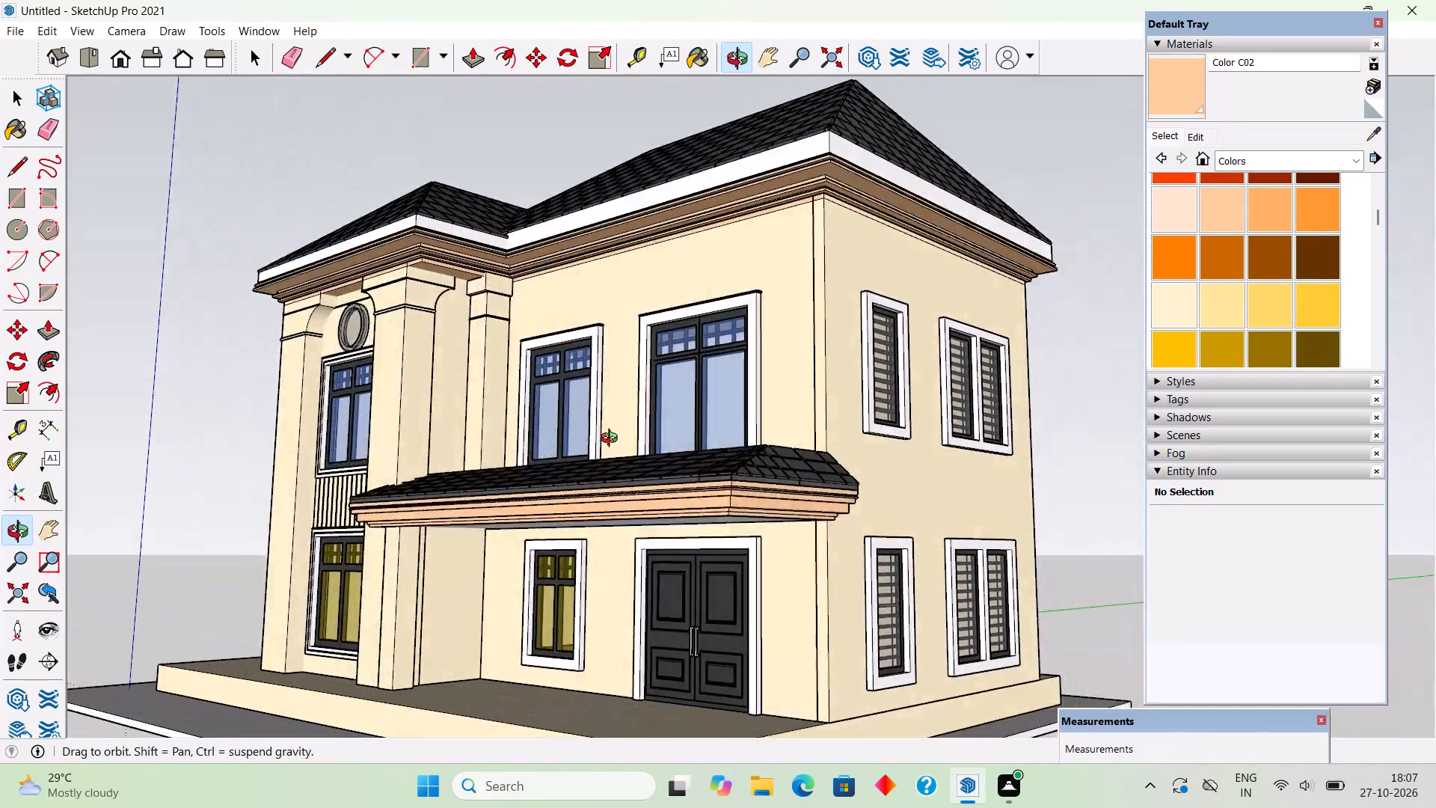
{"action": "middle_click_drag", "start_coordinate": [613, 440], "coordinate": [696, 496]}
{"action": "scroll", "coordinate": [696, 496], "scroll_direction": "down", "scroll_amount": 2}
{"action": "middle_click_drag", "start_coordinate": [635, 464], "coordinate": [641, 442]}
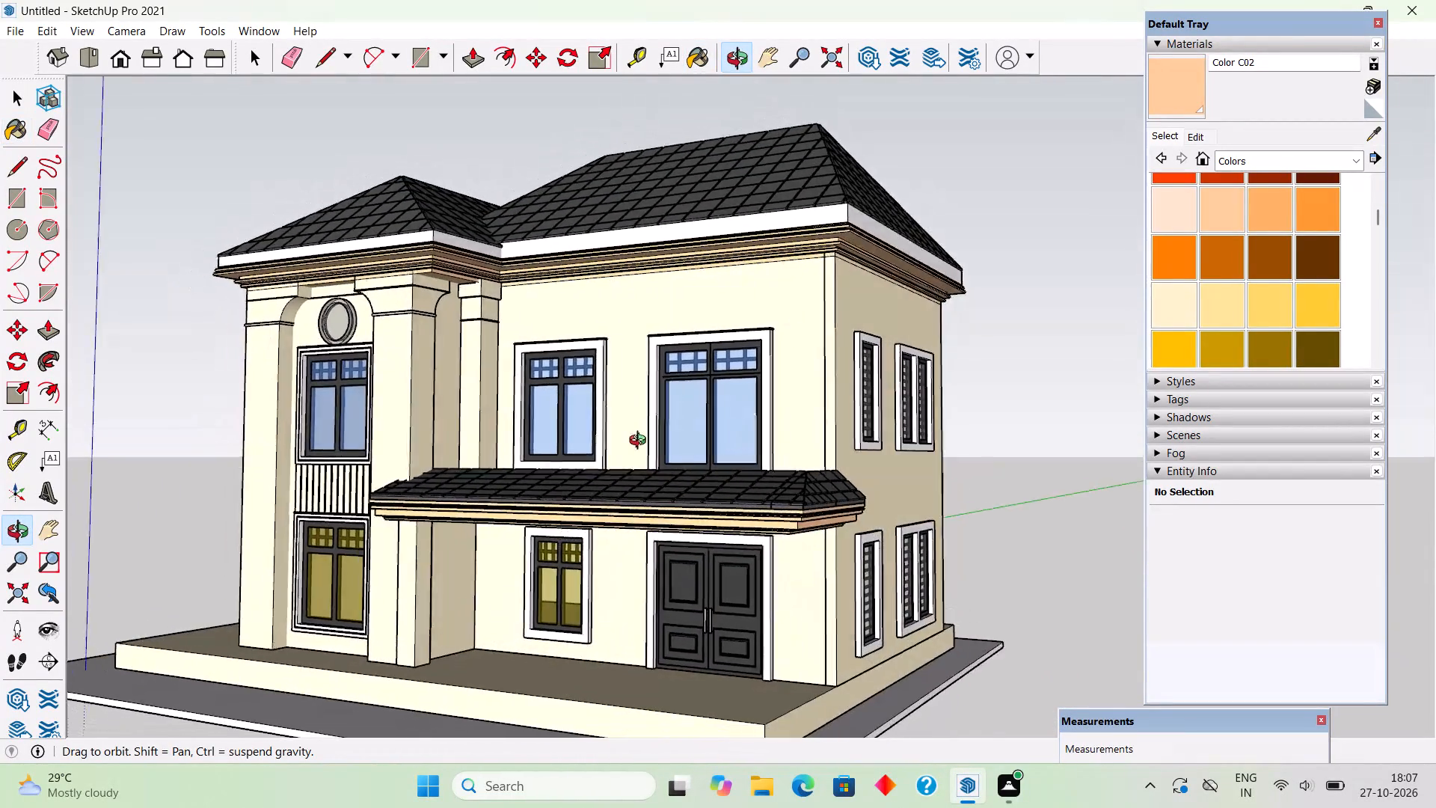
{"action": "middle_click_drag", "start_coordinate": [641, 442], "coordinate": [516, 447]}
{"action": "scroll", "coordinate": [516, 447], "scroll_direction": "down", "scroll_amount": 2}
{"action": "middle_click_drag", "start_coordinate": [520, 458], "coordinate": [687, 488]}
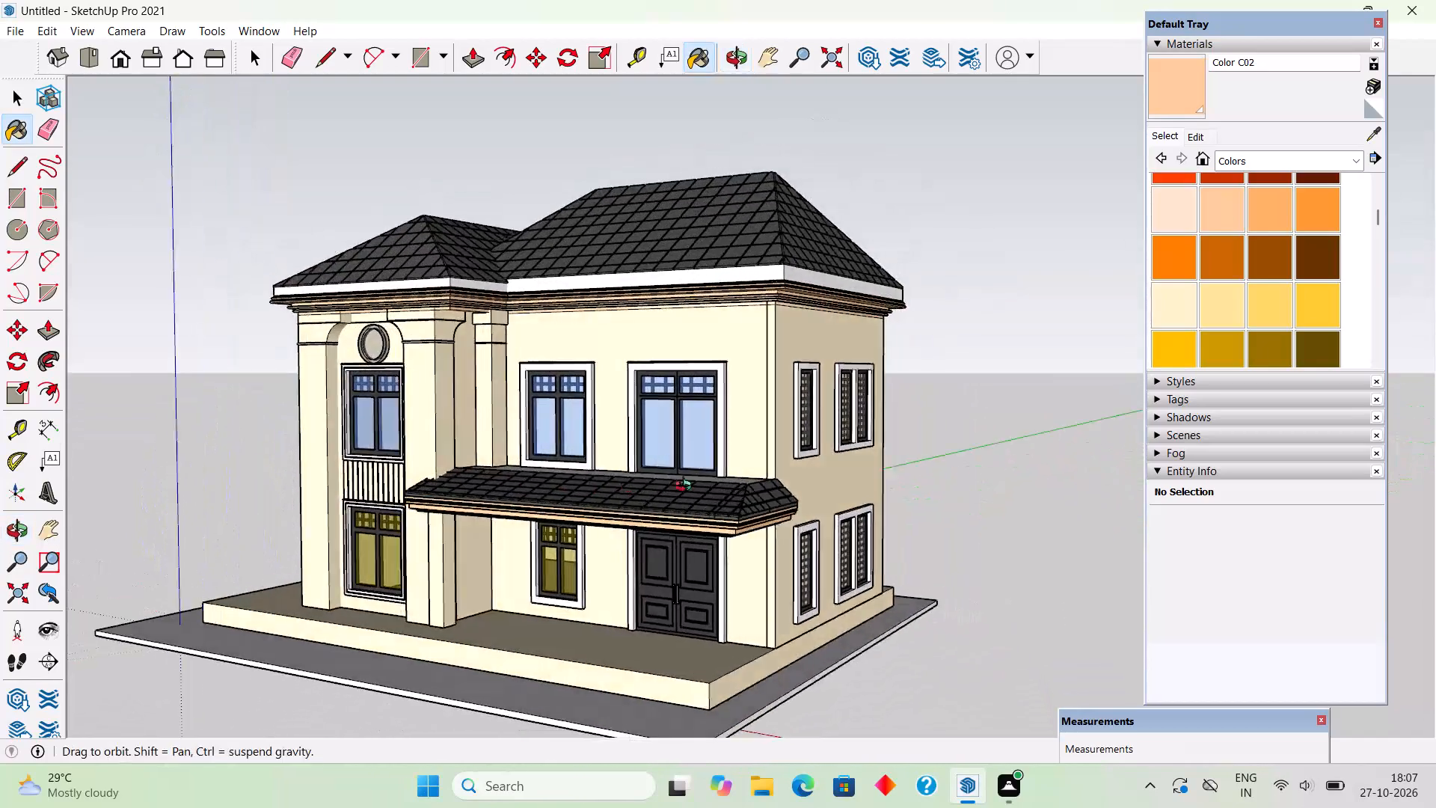
{"action": "middle_click_drag", "start_coordinate": [687, 488], "coordinate": [755, 478]}
{"action": "scroll", "coordinate": [760, 490], "scroll_direction": "up", "scroll_amount": 1}
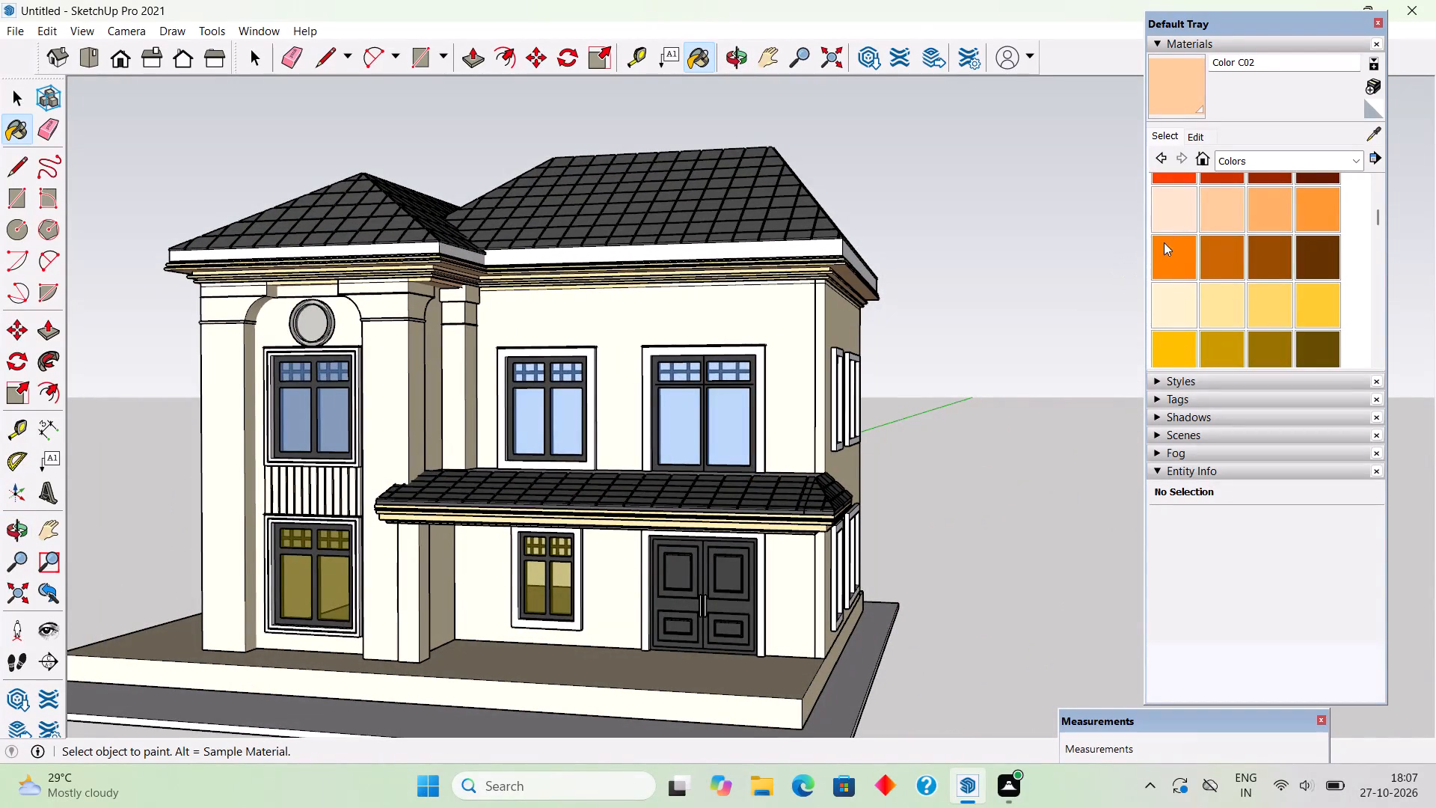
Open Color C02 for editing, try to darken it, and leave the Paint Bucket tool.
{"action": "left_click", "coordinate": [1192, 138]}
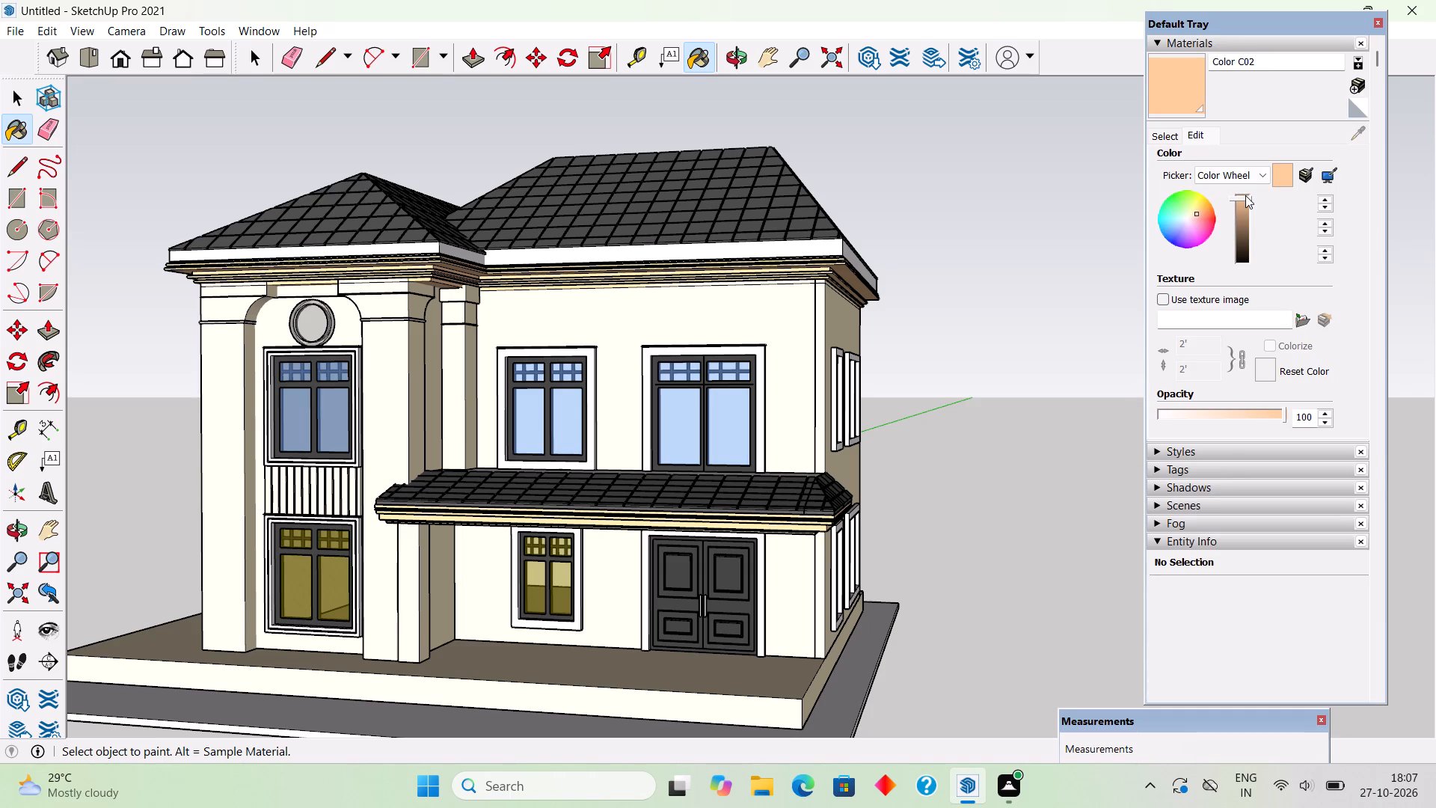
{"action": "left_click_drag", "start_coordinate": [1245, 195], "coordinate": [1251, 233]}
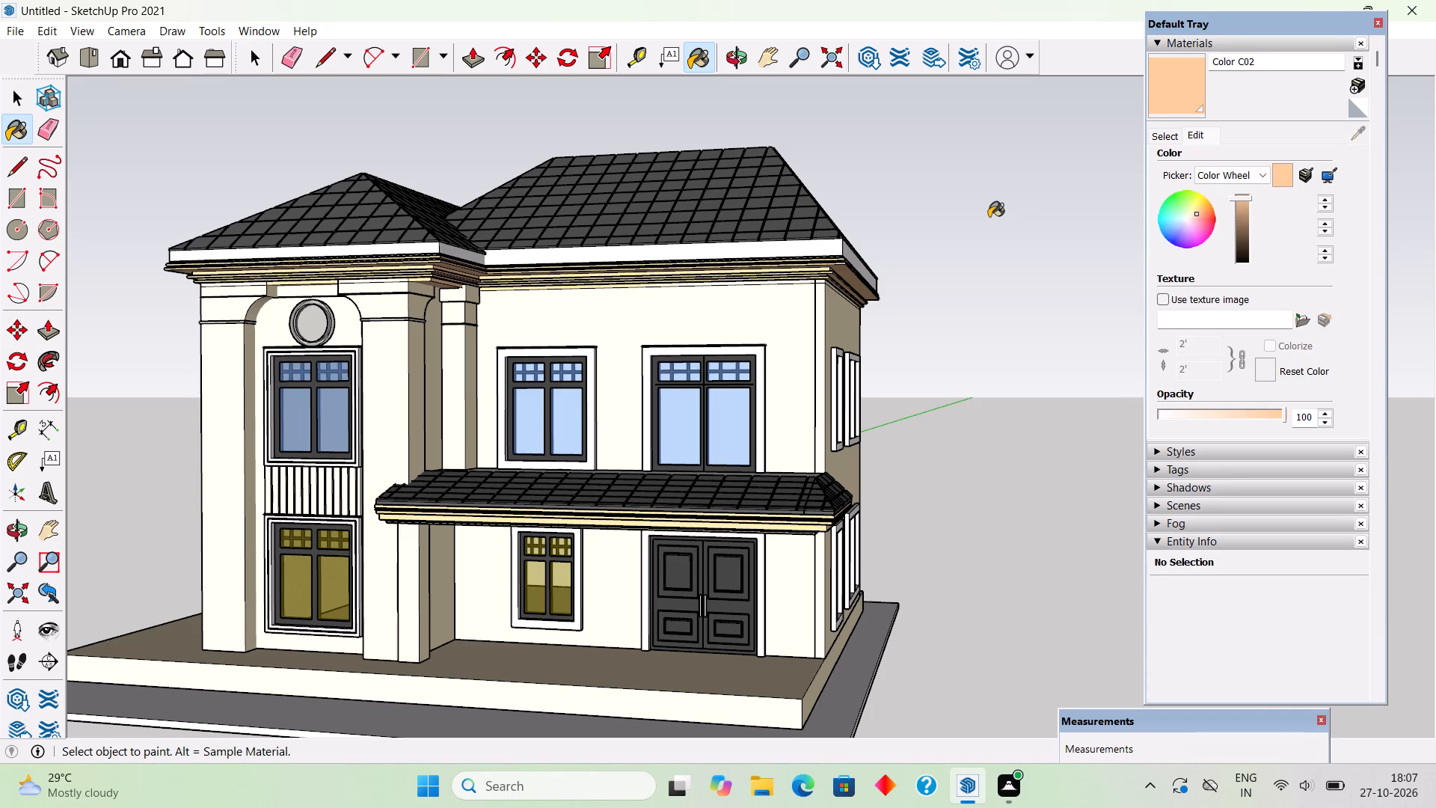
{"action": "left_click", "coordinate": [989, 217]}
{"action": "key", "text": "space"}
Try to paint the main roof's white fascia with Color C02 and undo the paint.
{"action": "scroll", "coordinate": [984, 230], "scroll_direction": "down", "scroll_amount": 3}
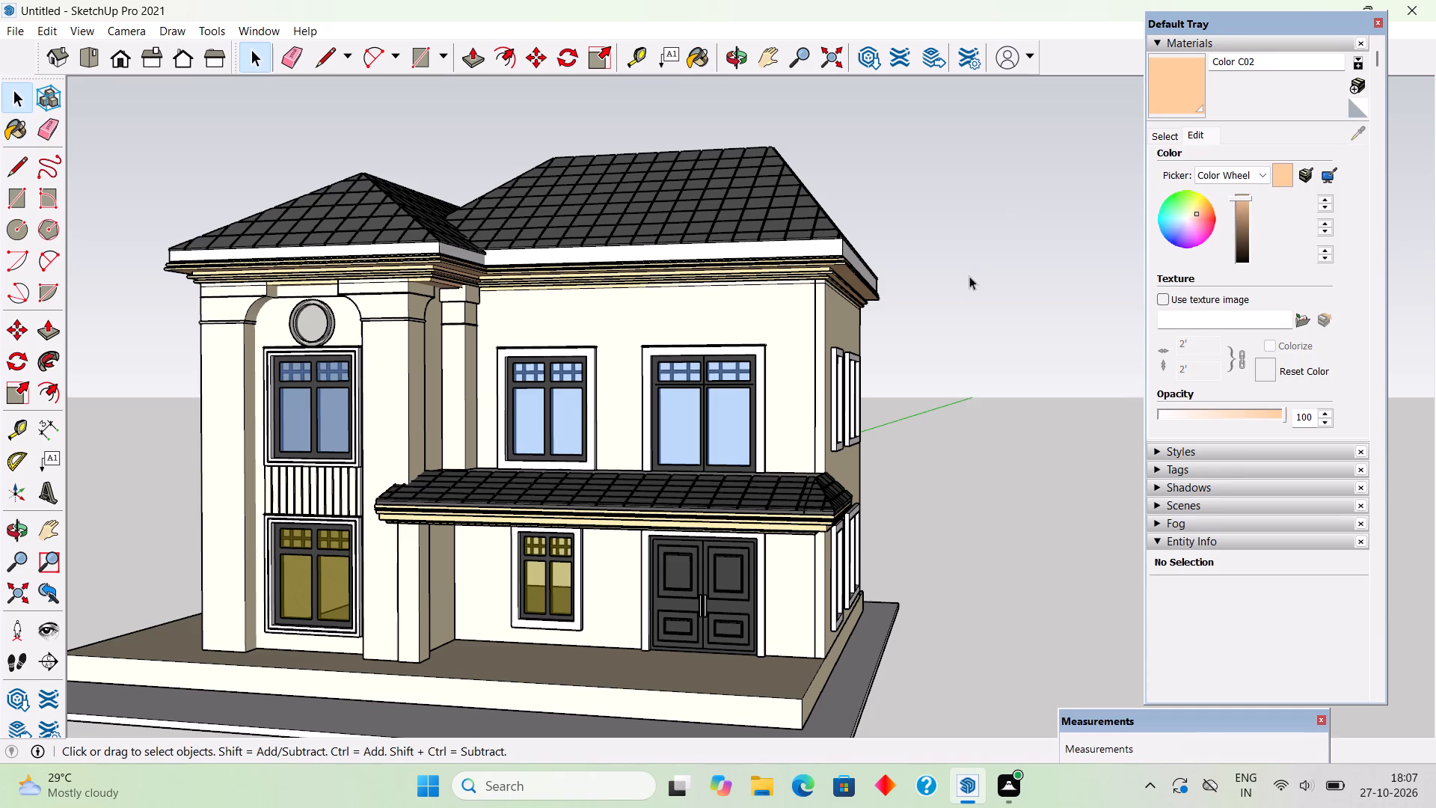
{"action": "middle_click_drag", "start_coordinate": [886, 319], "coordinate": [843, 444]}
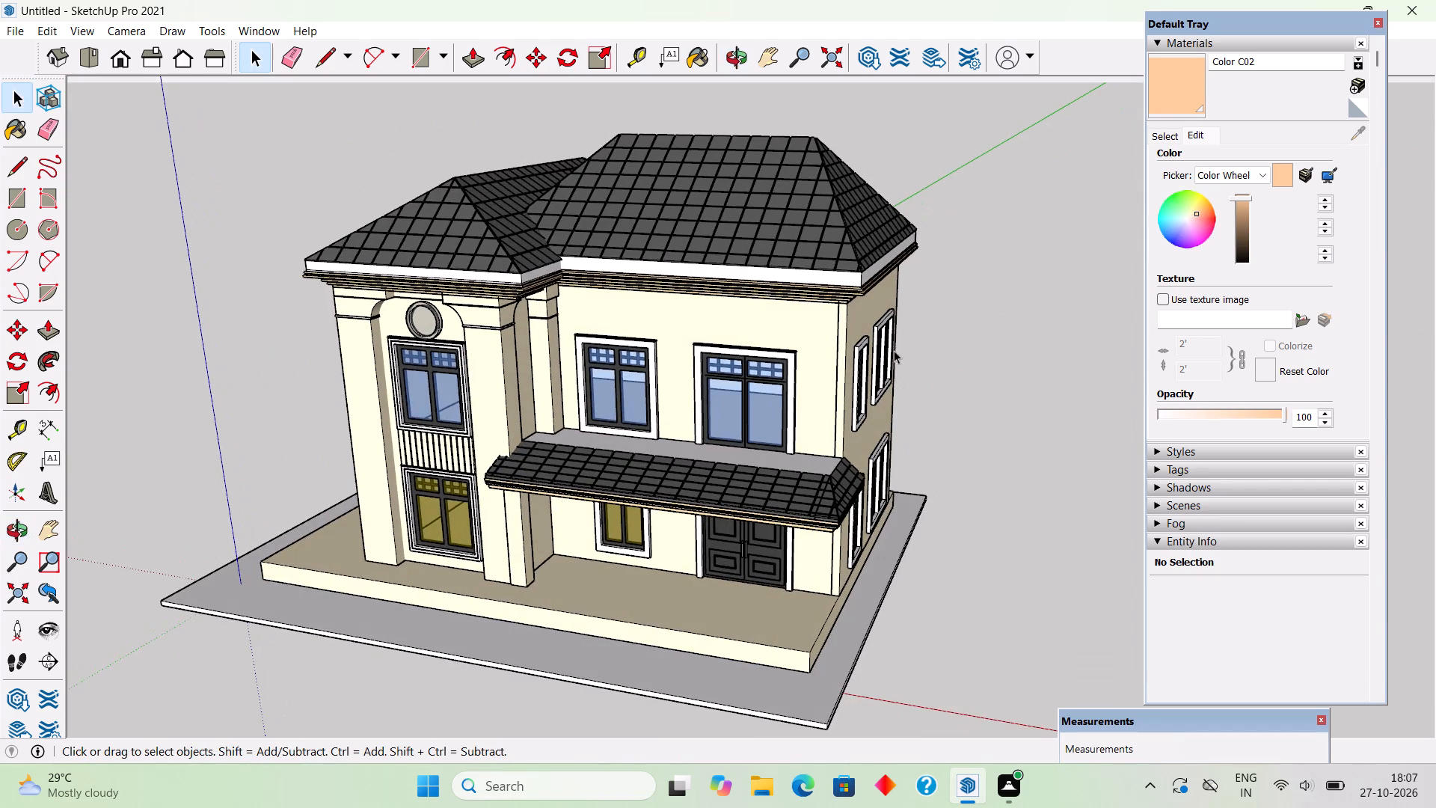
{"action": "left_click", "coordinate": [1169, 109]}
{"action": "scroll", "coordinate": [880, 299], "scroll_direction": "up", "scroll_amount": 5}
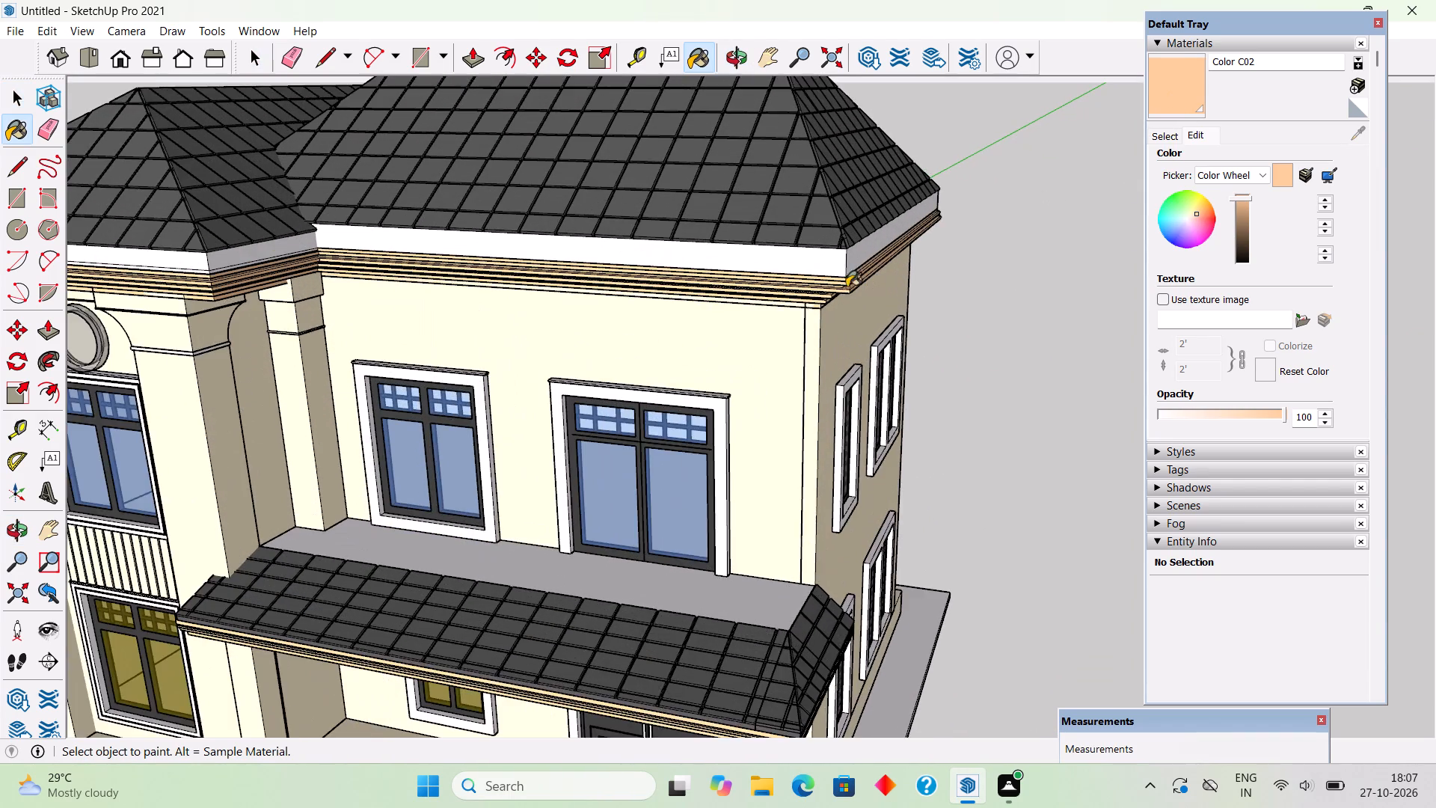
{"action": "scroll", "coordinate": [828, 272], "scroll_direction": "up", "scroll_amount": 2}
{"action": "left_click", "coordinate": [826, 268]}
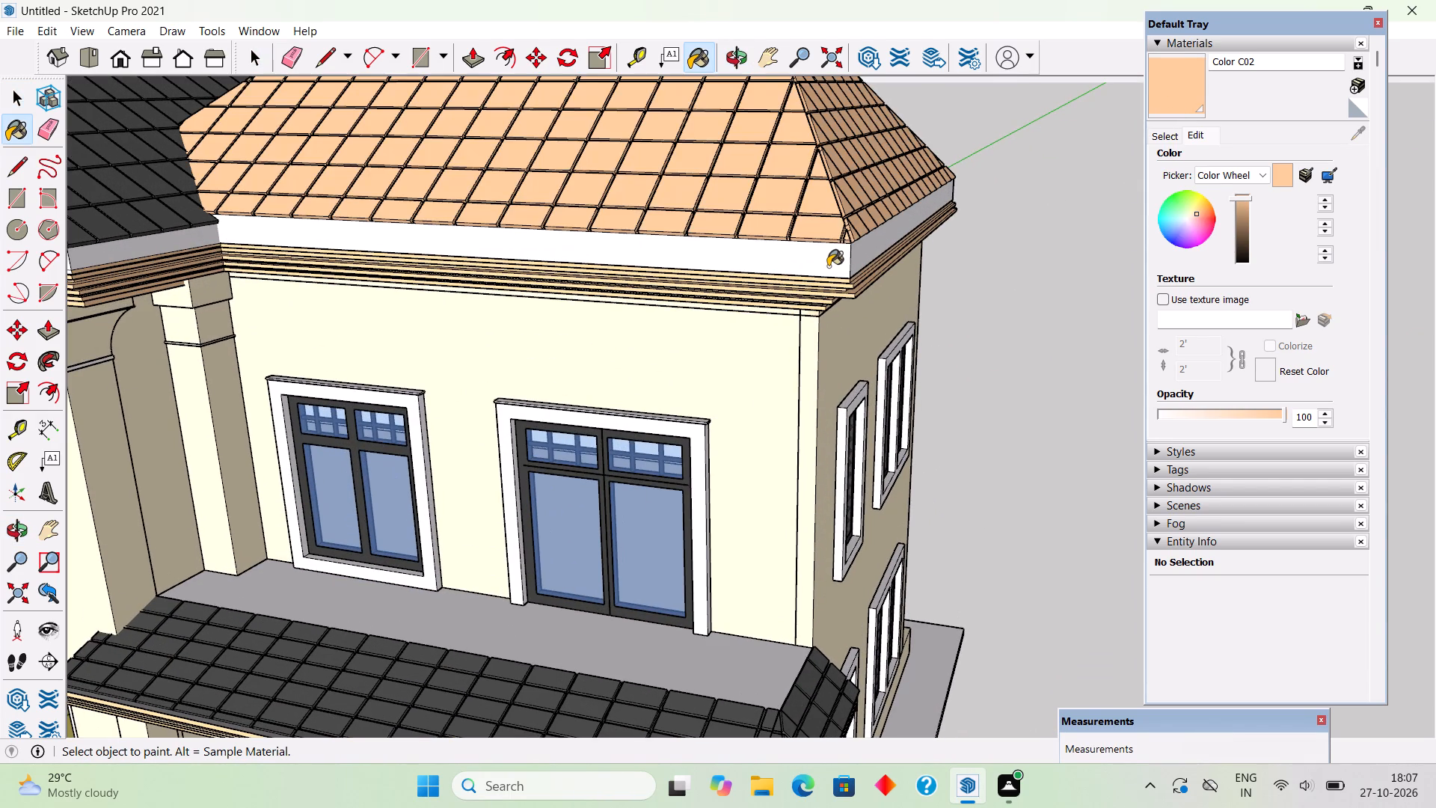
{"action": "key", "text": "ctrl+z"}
Open the main roof group and paint its white fascia on the front, window side and rear with Color C02.
{"action": "key", "text": "space"}
{"action": "double_click", "coordinate": [828, 266]}
{"action": "left_click", "coordinate": [828, 266]}
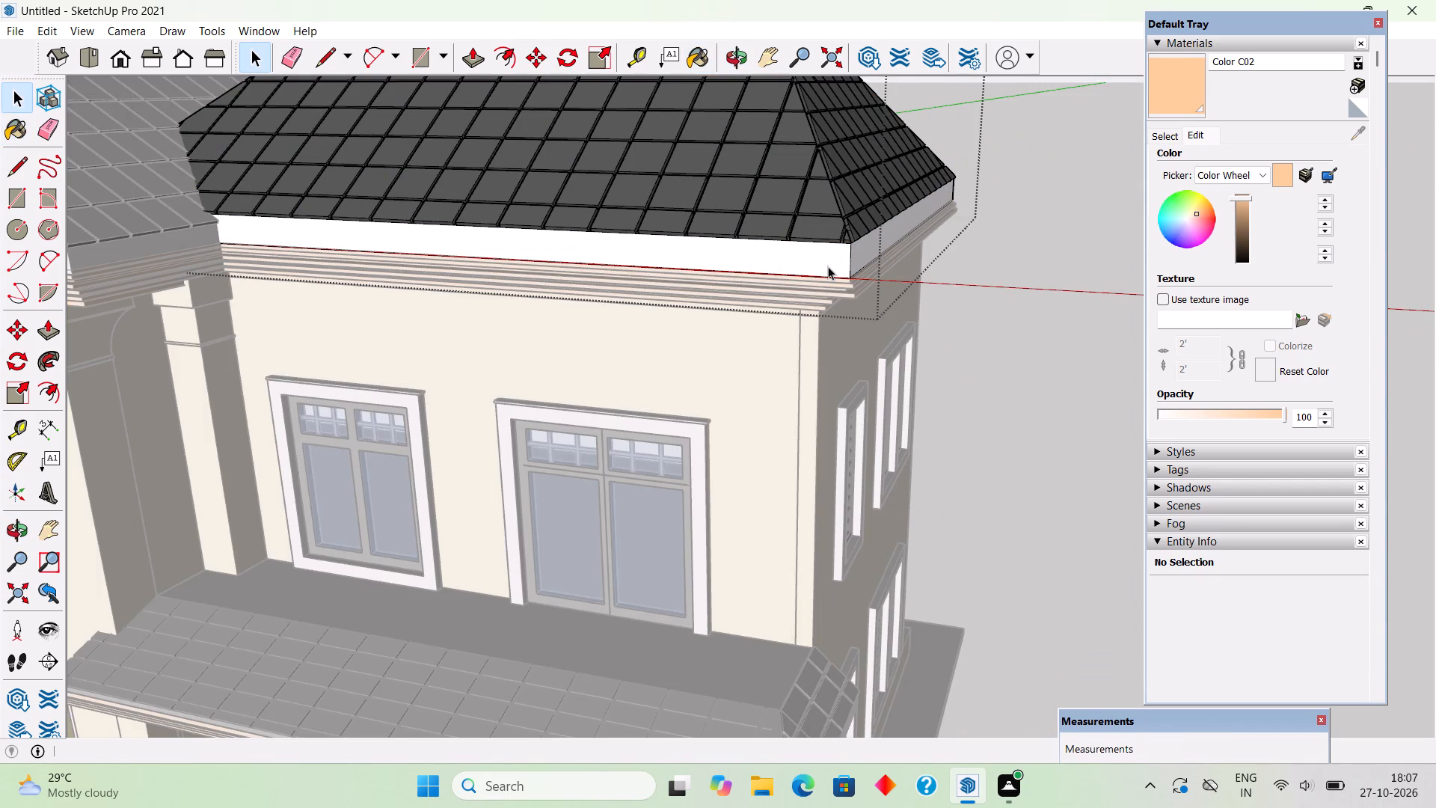
{"action": "left_click", "coordinate": [1185, 97]}
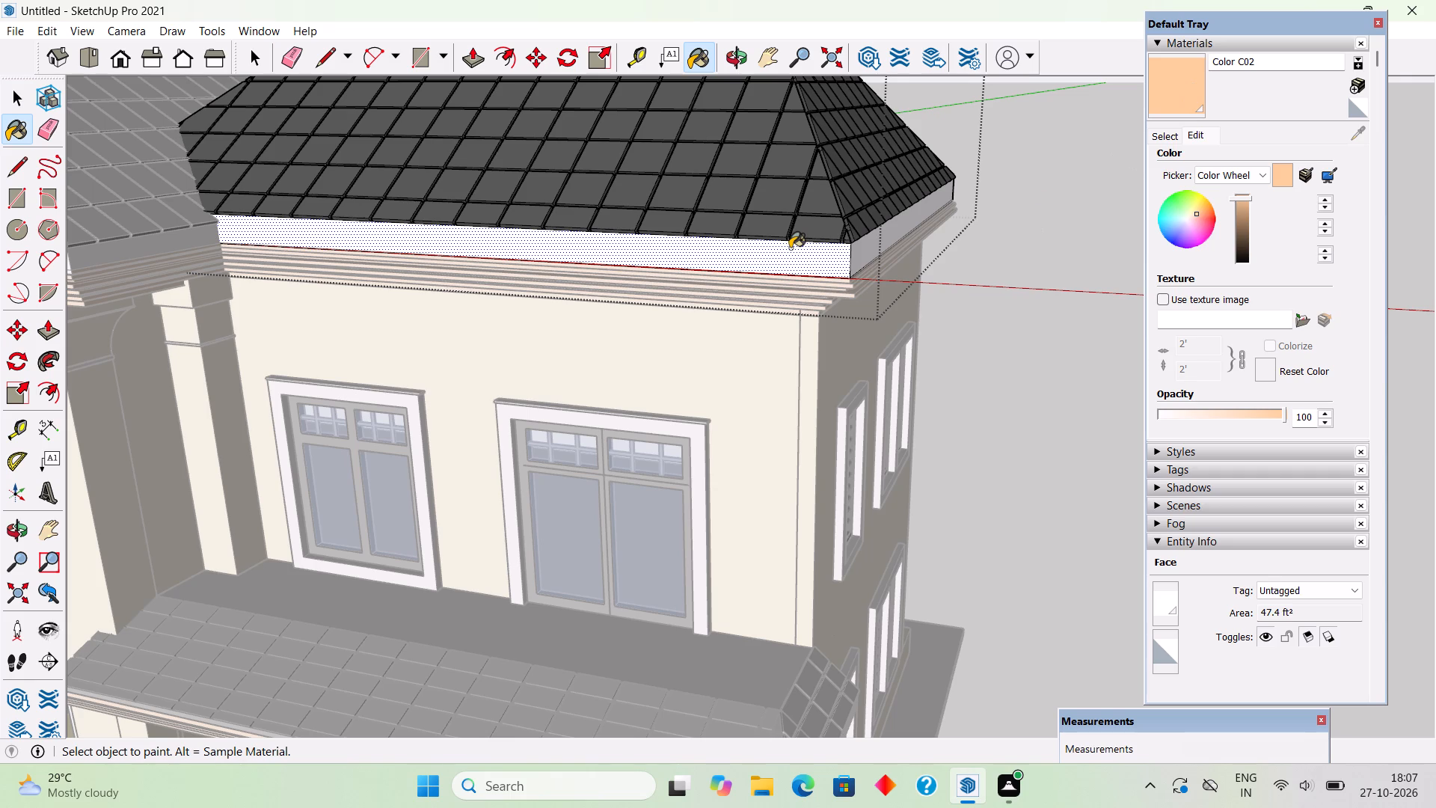
{"action": "left_click", "coordinate": [790, 248]}
{"action": "left_click", "coordinate": [872, 247]}
{"action": "scroll", "coordinate": [788, 307], "scroll_direction": "down", "scroll_amount": 6}
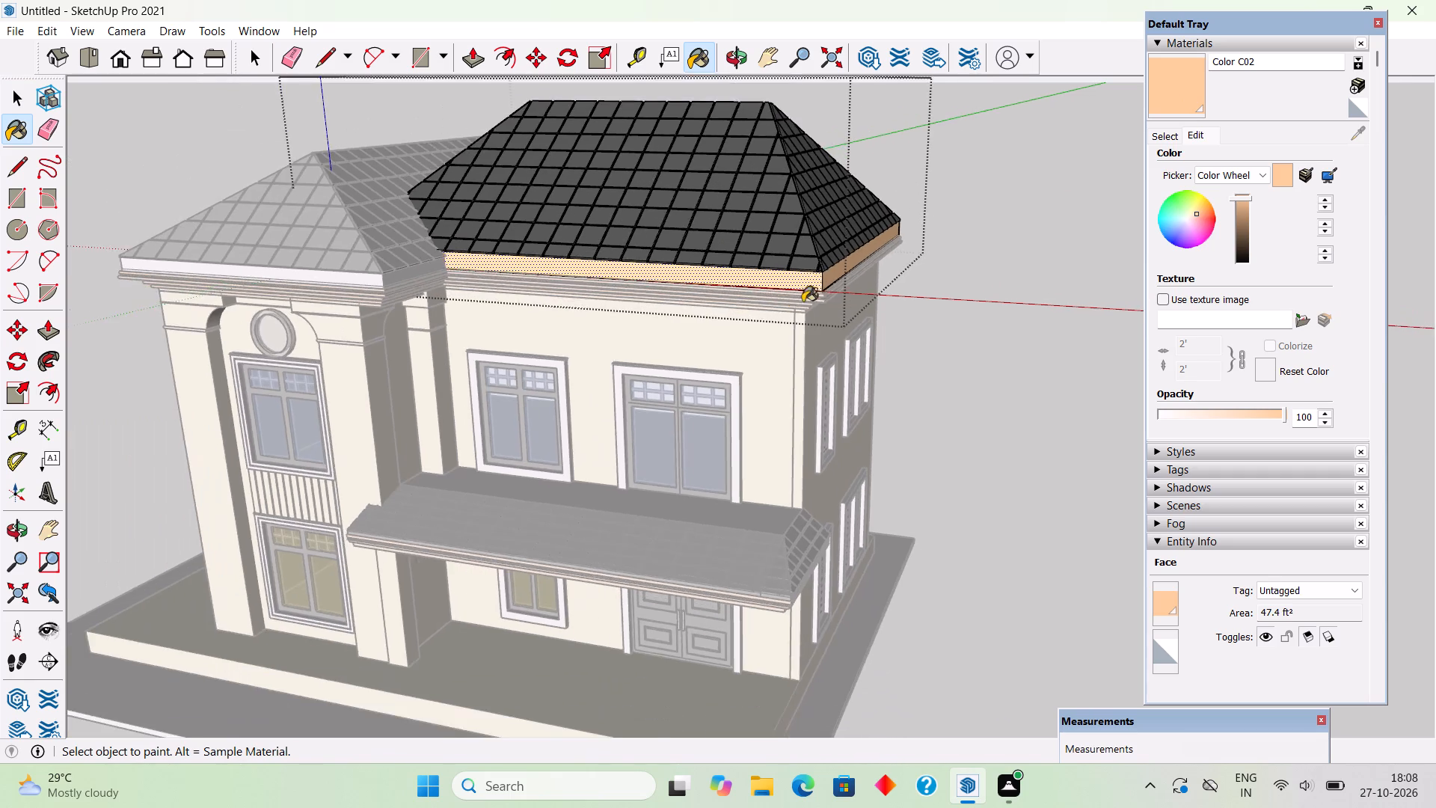
{"action": "middle_click_drag", "start_coordinate": [797, 293], "coordinate": [0, 304]}
{"action": "left_click", "coordinate": [942, 288]}
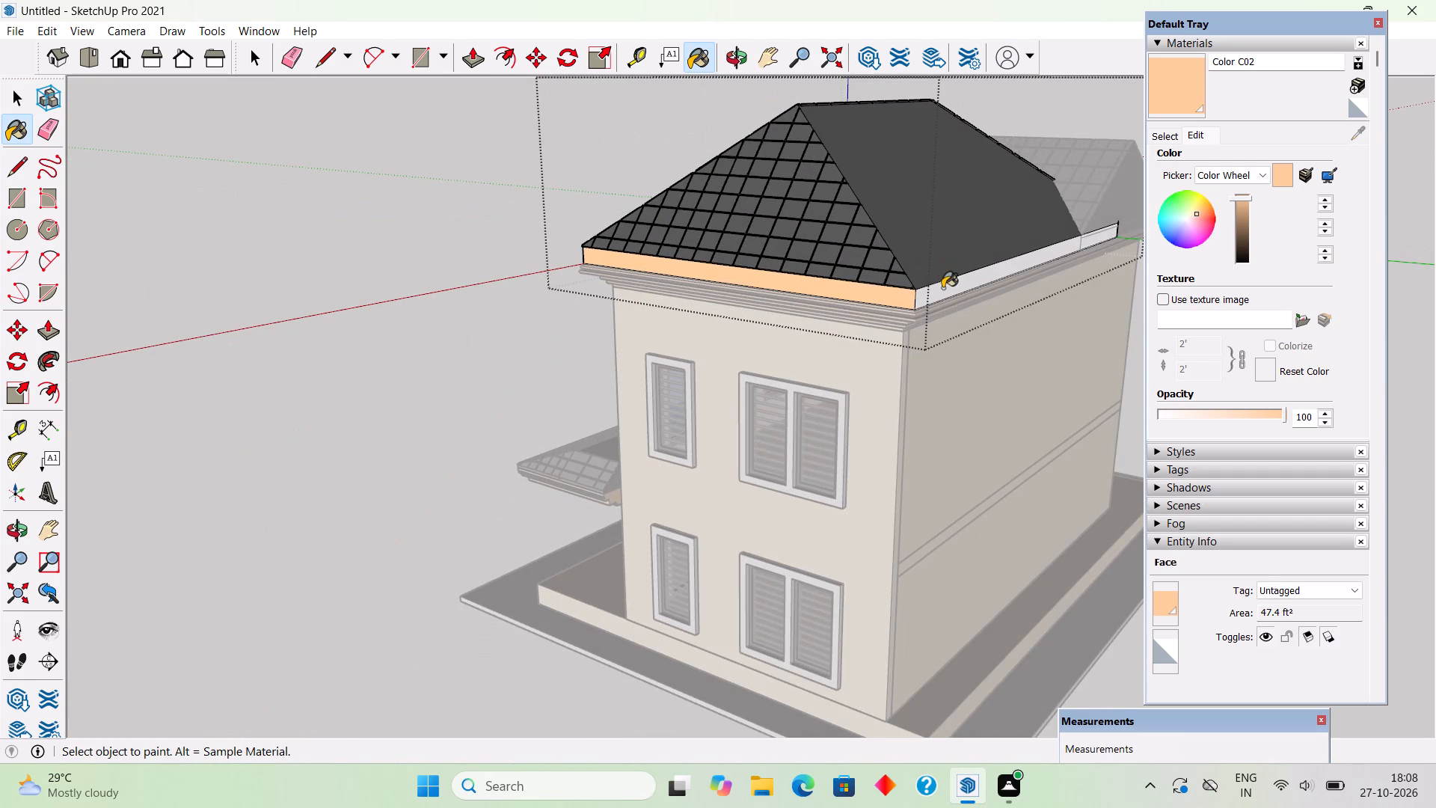
Open the smaller tower roof group, paint its outer side, rear and front fascia with Color C02, and exit the group.
{"action": "middle_click_drag", "start_coordinate": [809, 338], "coordinate": [67, 409]}
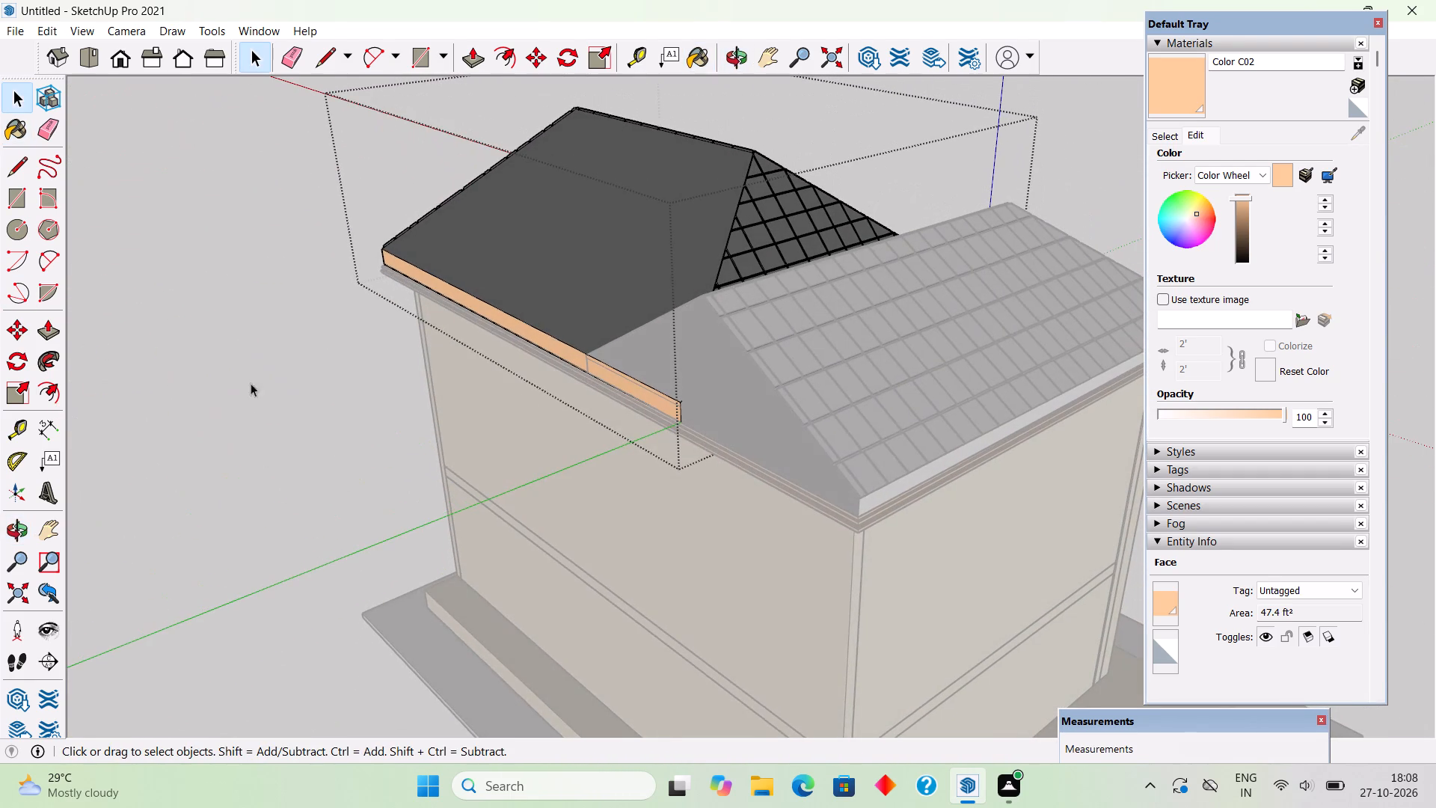
{"action": "key", "text": "space"}
{"action": "double_click", "coordinate": [886, 389]}
{"action": "left_click", "coordinate": [886, 389]}
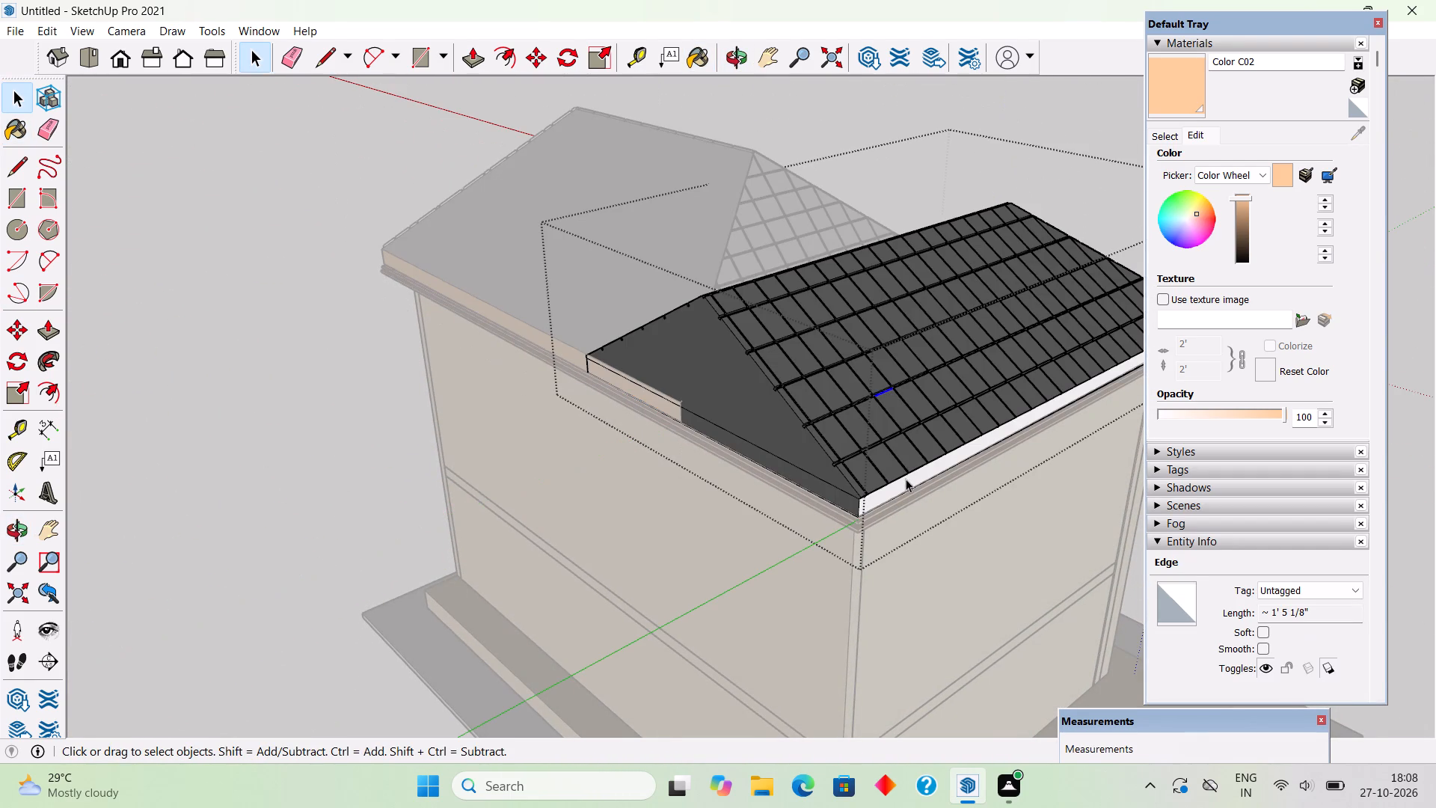
{"action": "left_click", "coordinate": [905, 484]}
{"action": "left_click", "coordinate": [1161, 92]}
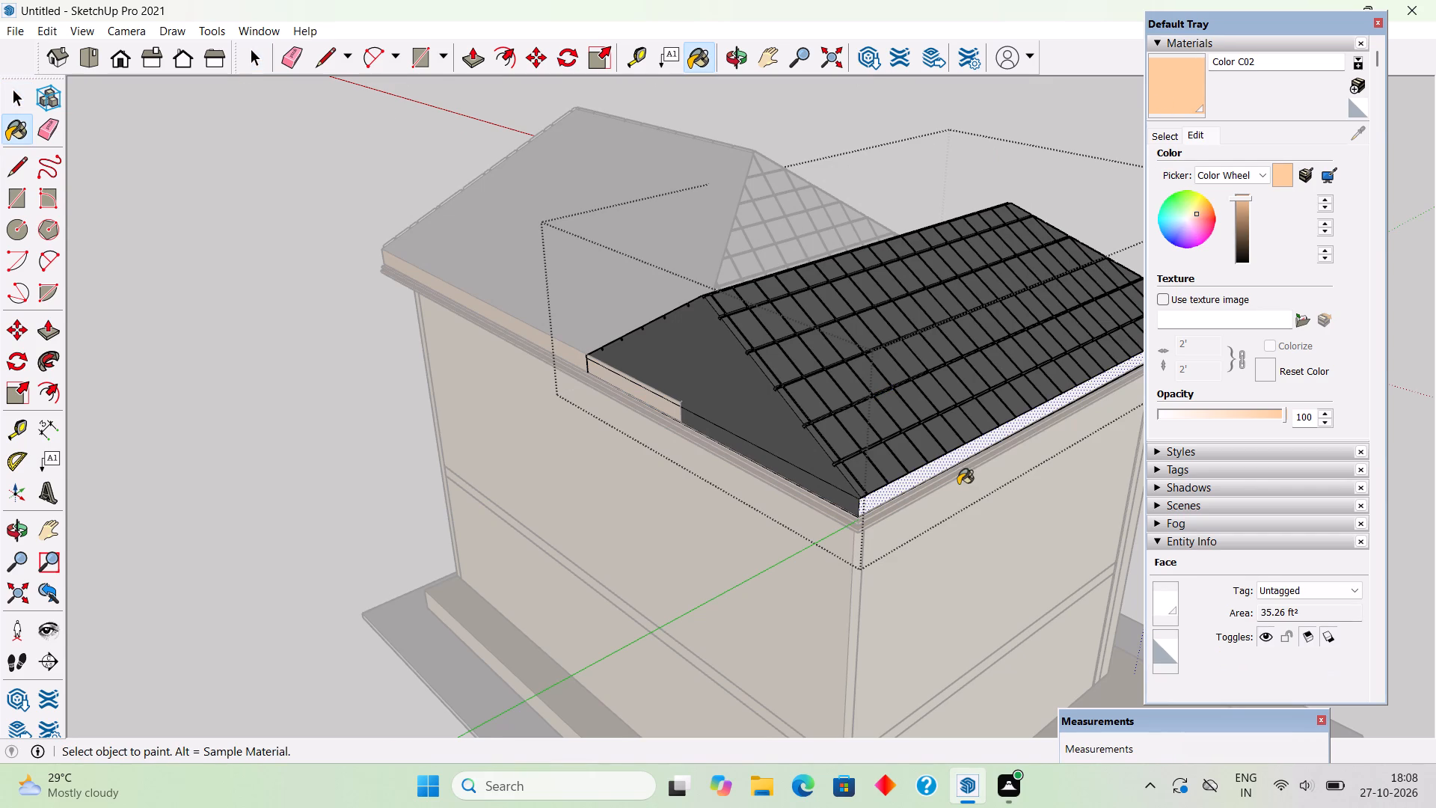
{"action": "left_click", "coordinate": [939, 470]}
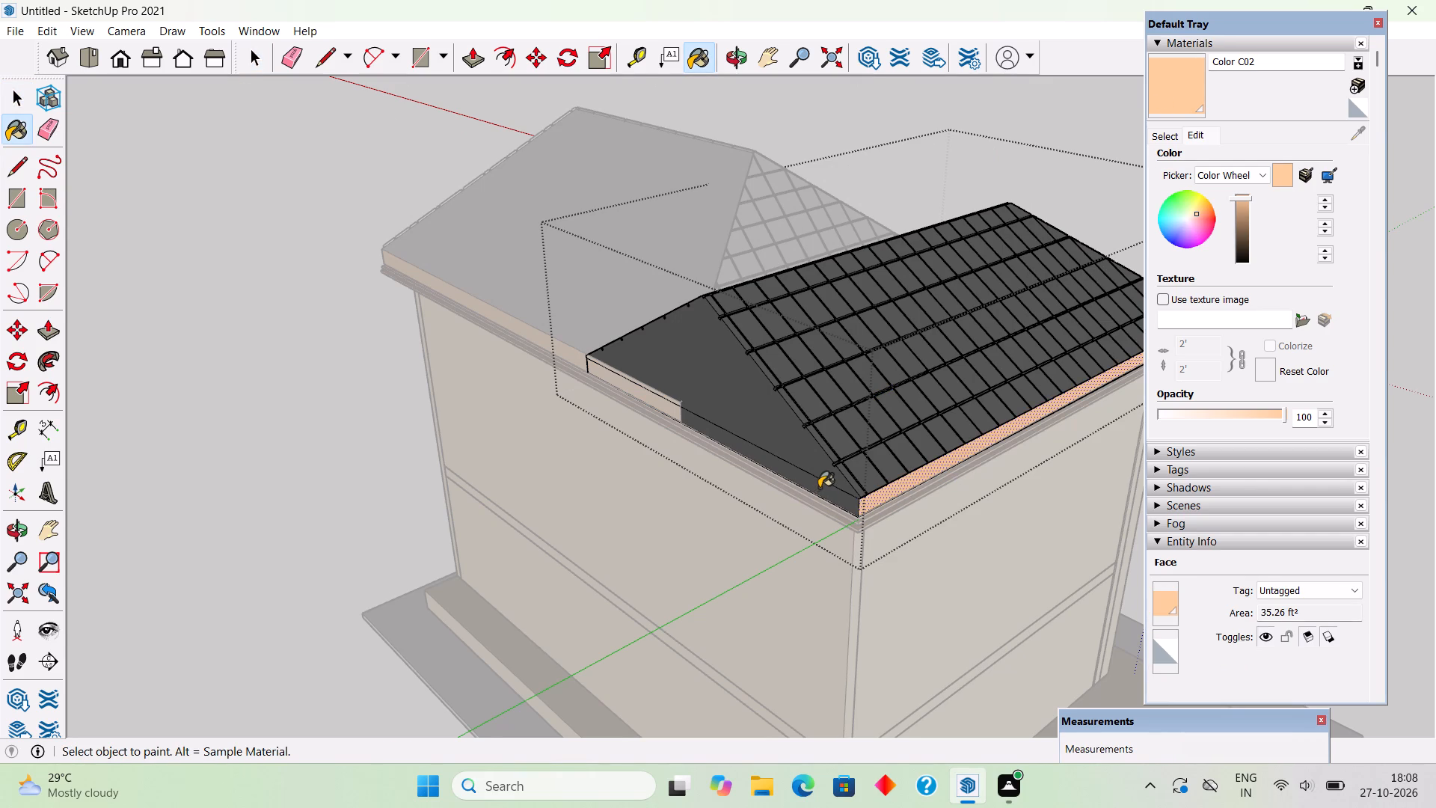
{"action": "left_click", "coordinate": [819, 488]}
{"action": "middle_click_drag", "start_coordinate": [844, 508], "coordinate": [146, 438]}
{"action": "scroll", "coordinate": [728, 489], "scroll_direction": "down", "scroll_amount": 1}
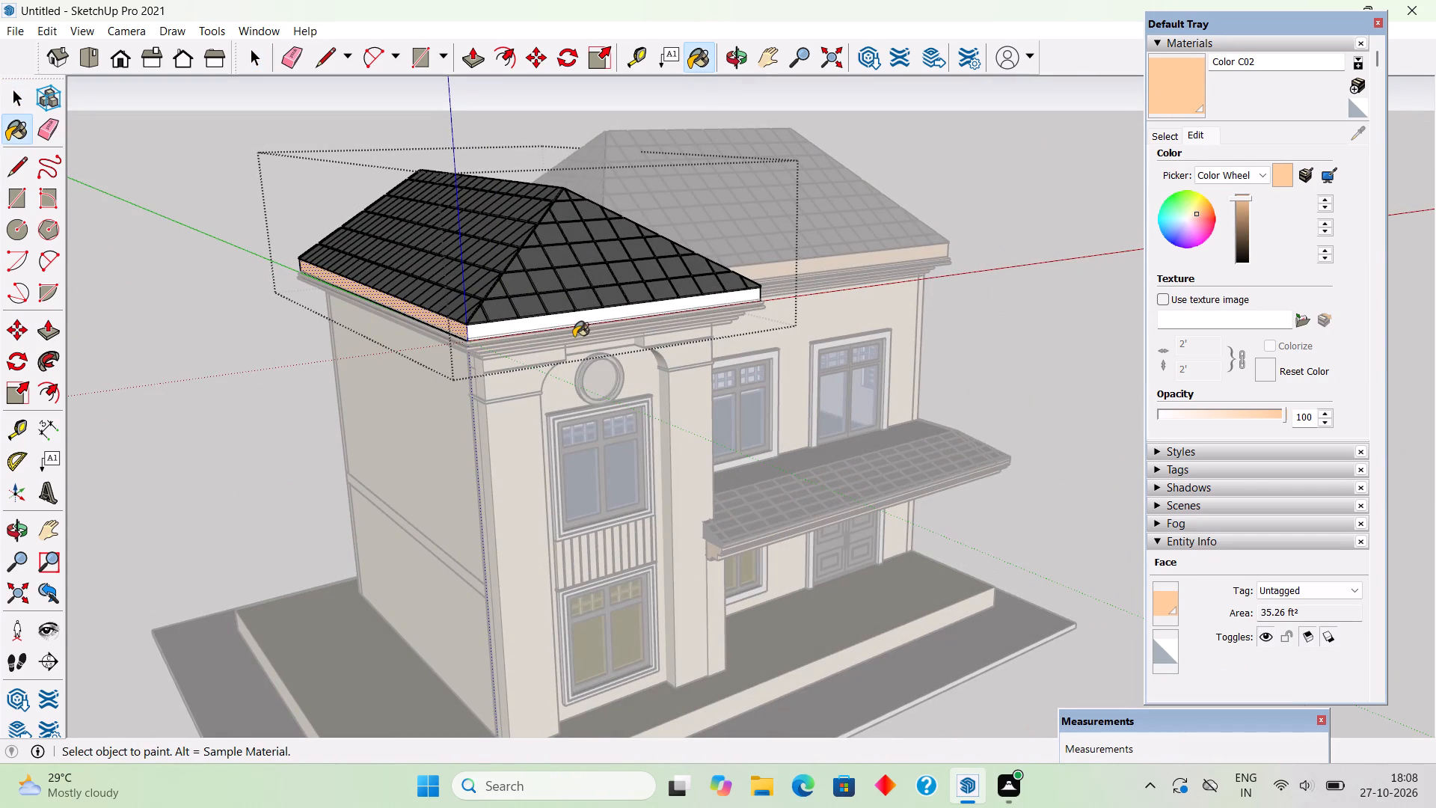
{"action": "left_click", "coordinate": [585, 314]}
{"action": "key", "text": "space"}
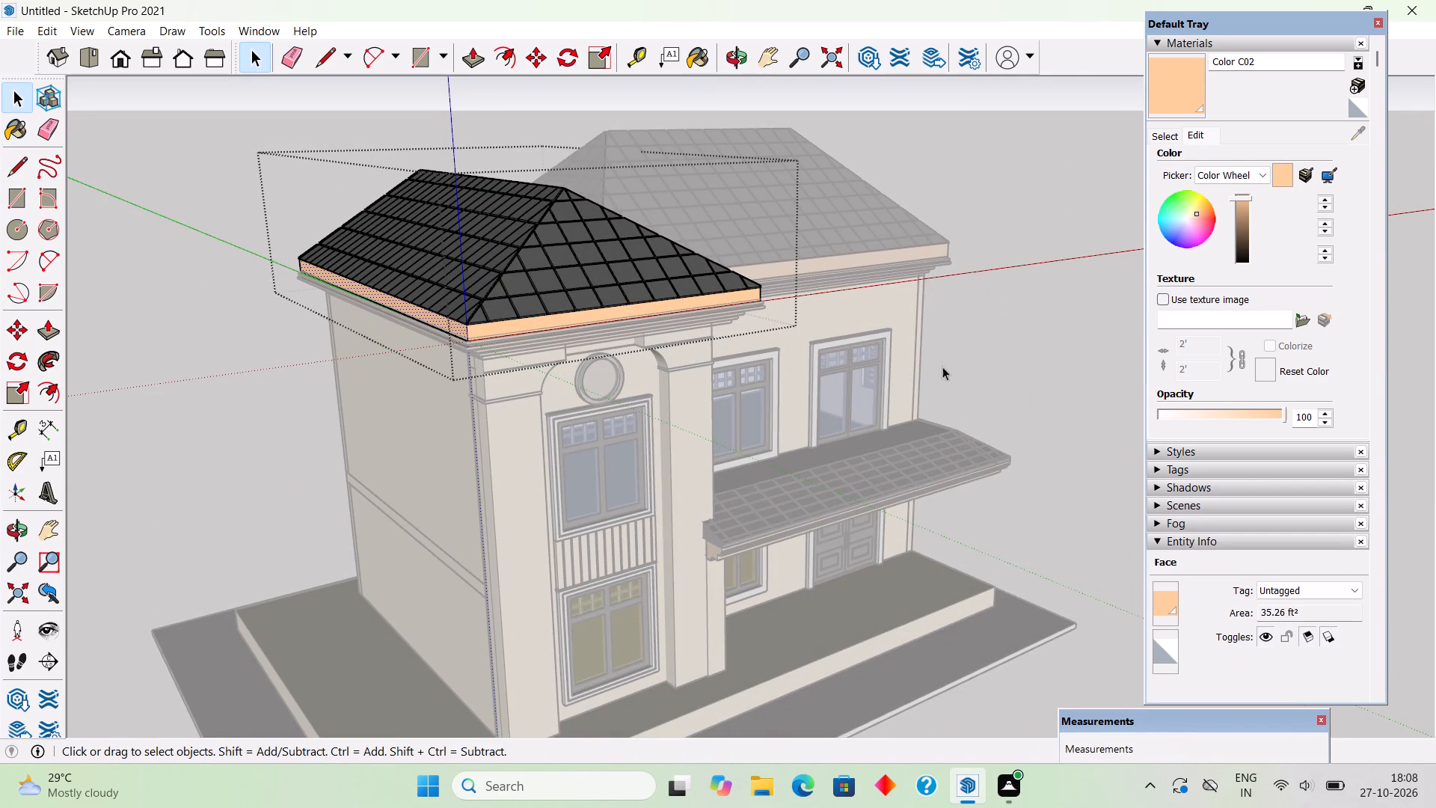
{"action": "left_click", "coordinate": [964, 360]}
Paint the slatted panel between the tower's upper and lower windows with Color C02.
{"action": "scroll", "coordinate": [961, 413], "scroll_direction": "down", "scroll_amount": 4}
{"action": "middle_click_drag", "start_coordinate": [889, 454], "coordinate": [531, 295]}
{"action": "scroll", "coordinate": [531, 295], "scroll_direction": "up", "scroll_amount": 3}
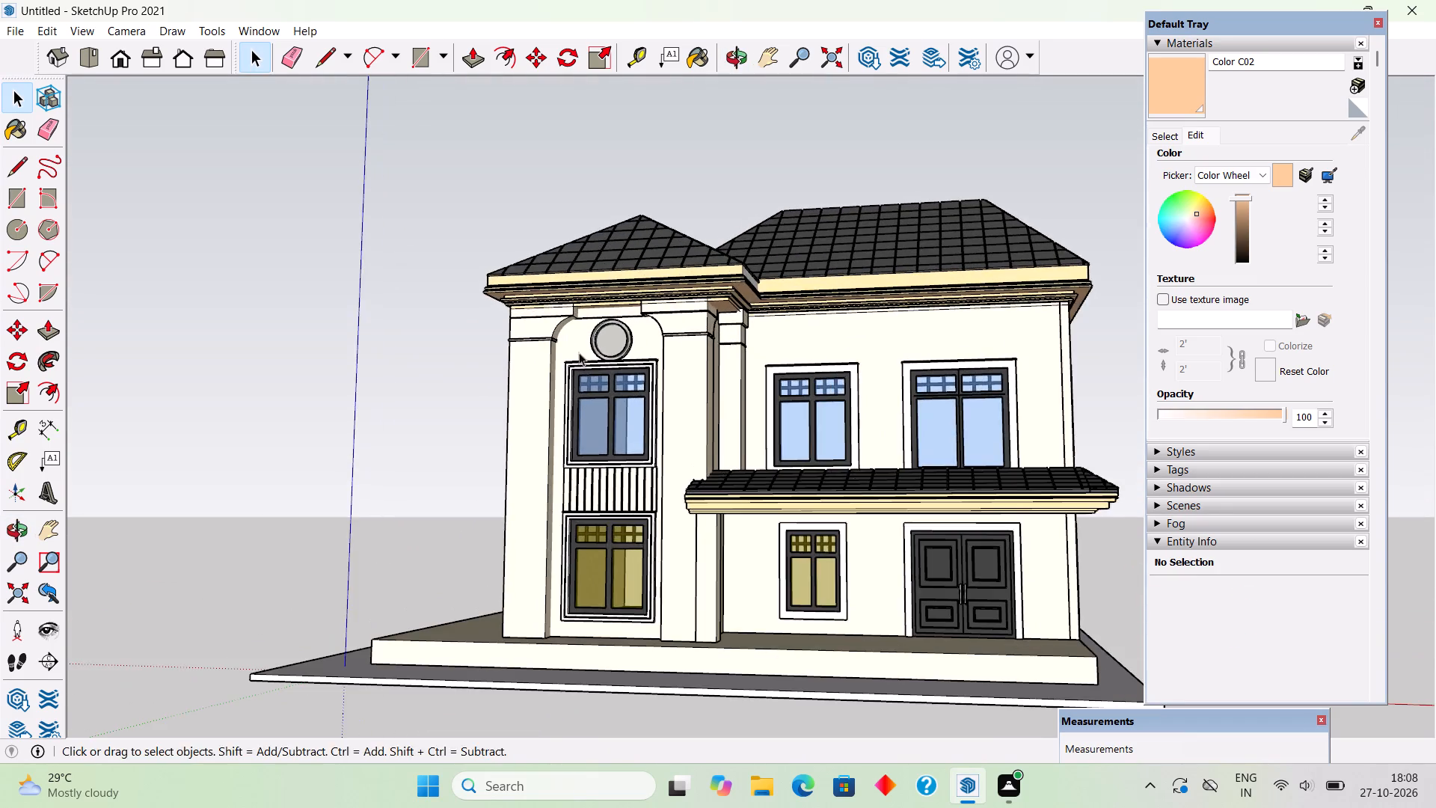
{"action": "middle_click_drag", "start_coordinate": [620, 416], "coordinate": [719, 488]}
{"action": "scroll", "coordinate": [719, 488], "scroll_direction": "up", "scroll_amount": 1}
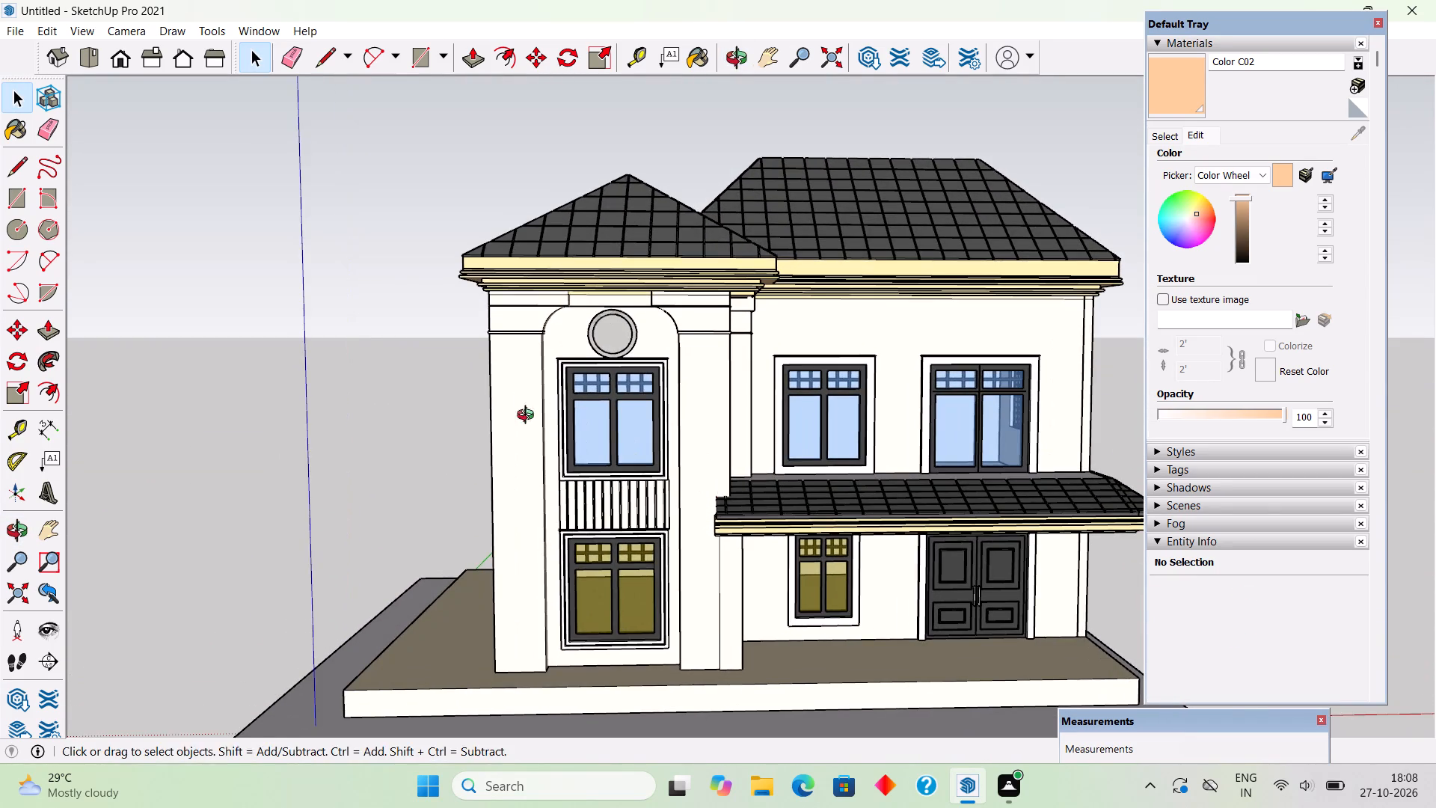
{"action": "middle_click_drag", "start_coordinate": [529, 417], "coordinate": [558, 412]}
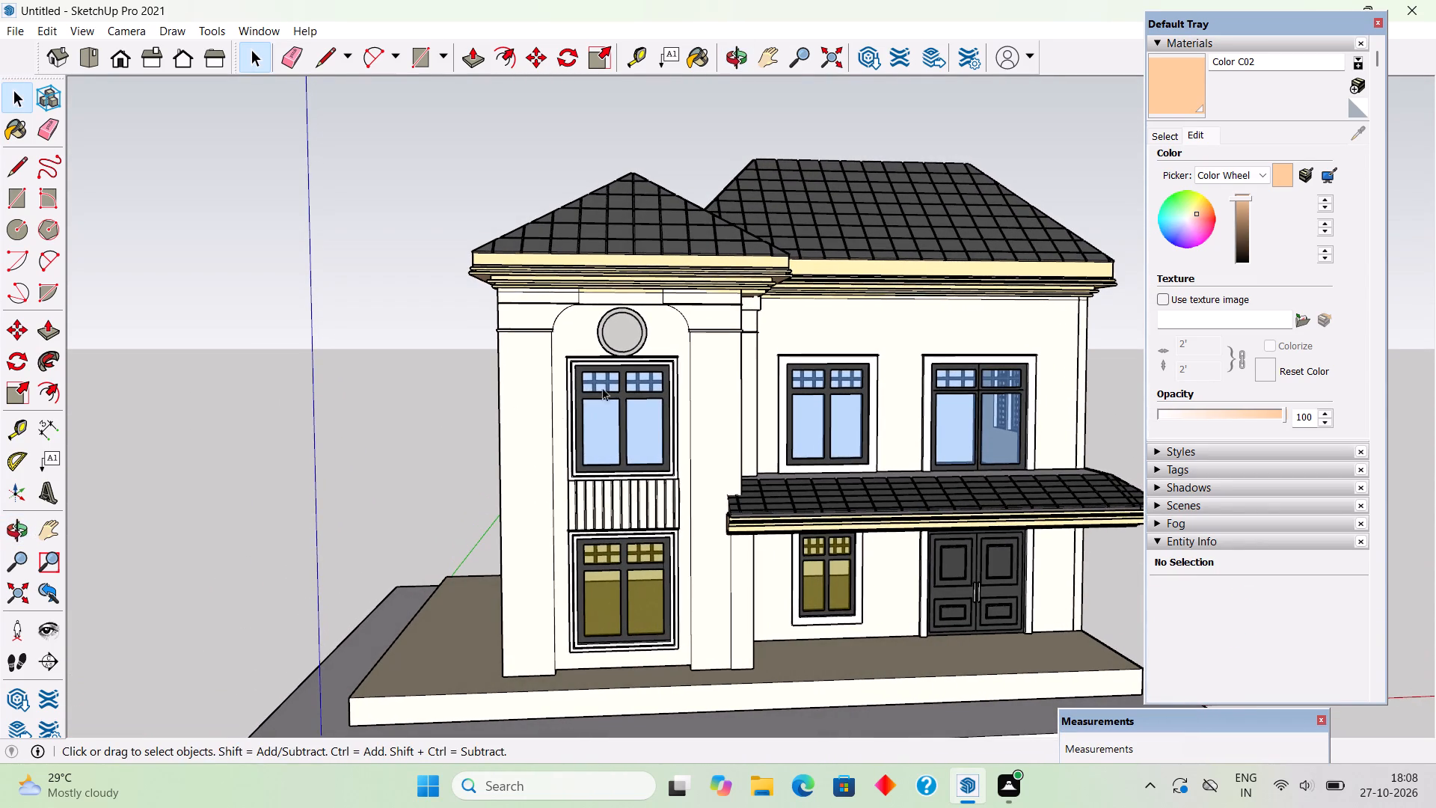
{"action": "left_click", "coordinate": [1181, 82]}
{"action": "left_click", "coordinate": [638, 489]}
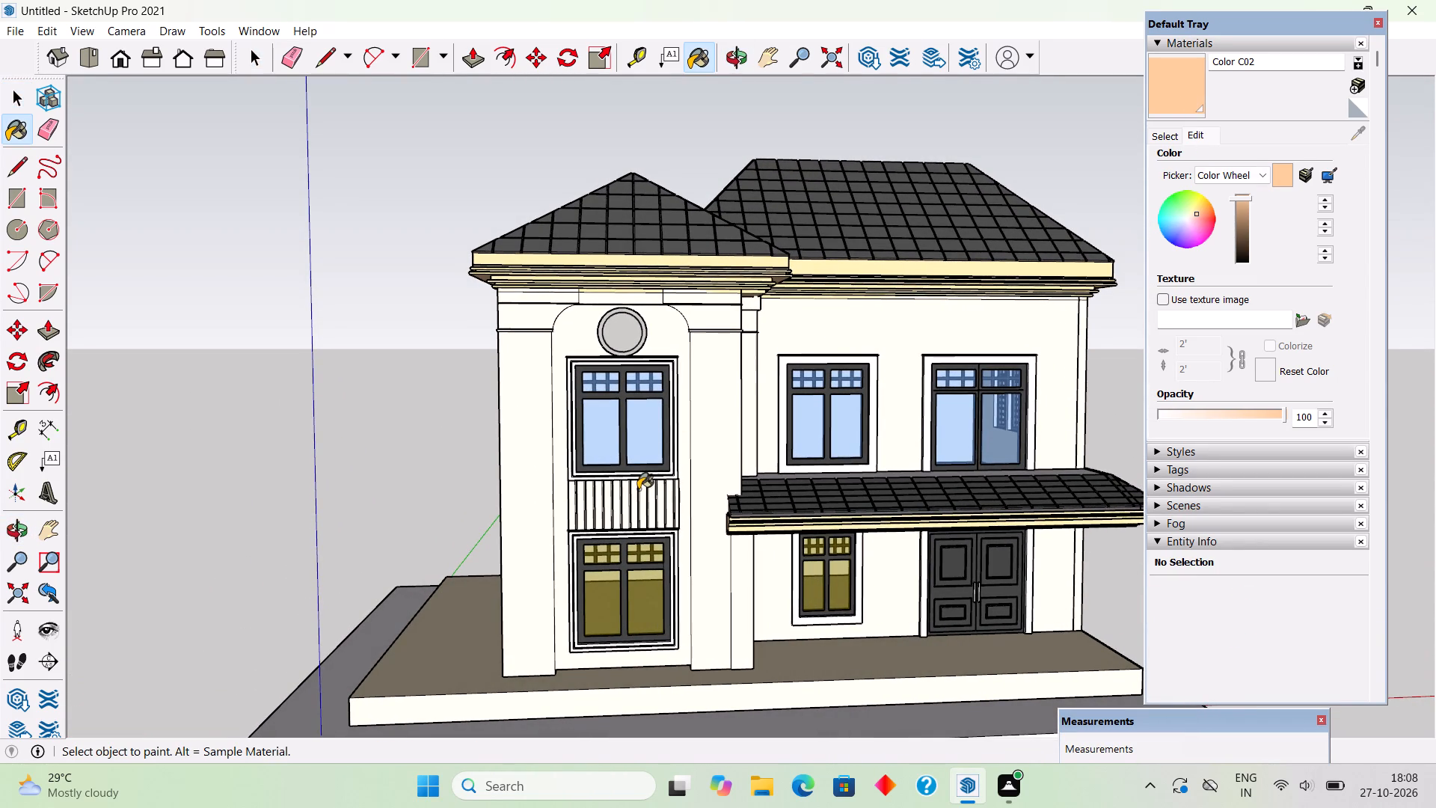
Examine the painted facade, roof trim and slatted panel from the front and the door-side corner of the house.
{"action": "middle_click_drag", "start_coordinate": [648, 524], "coordinate": [362, 512]}
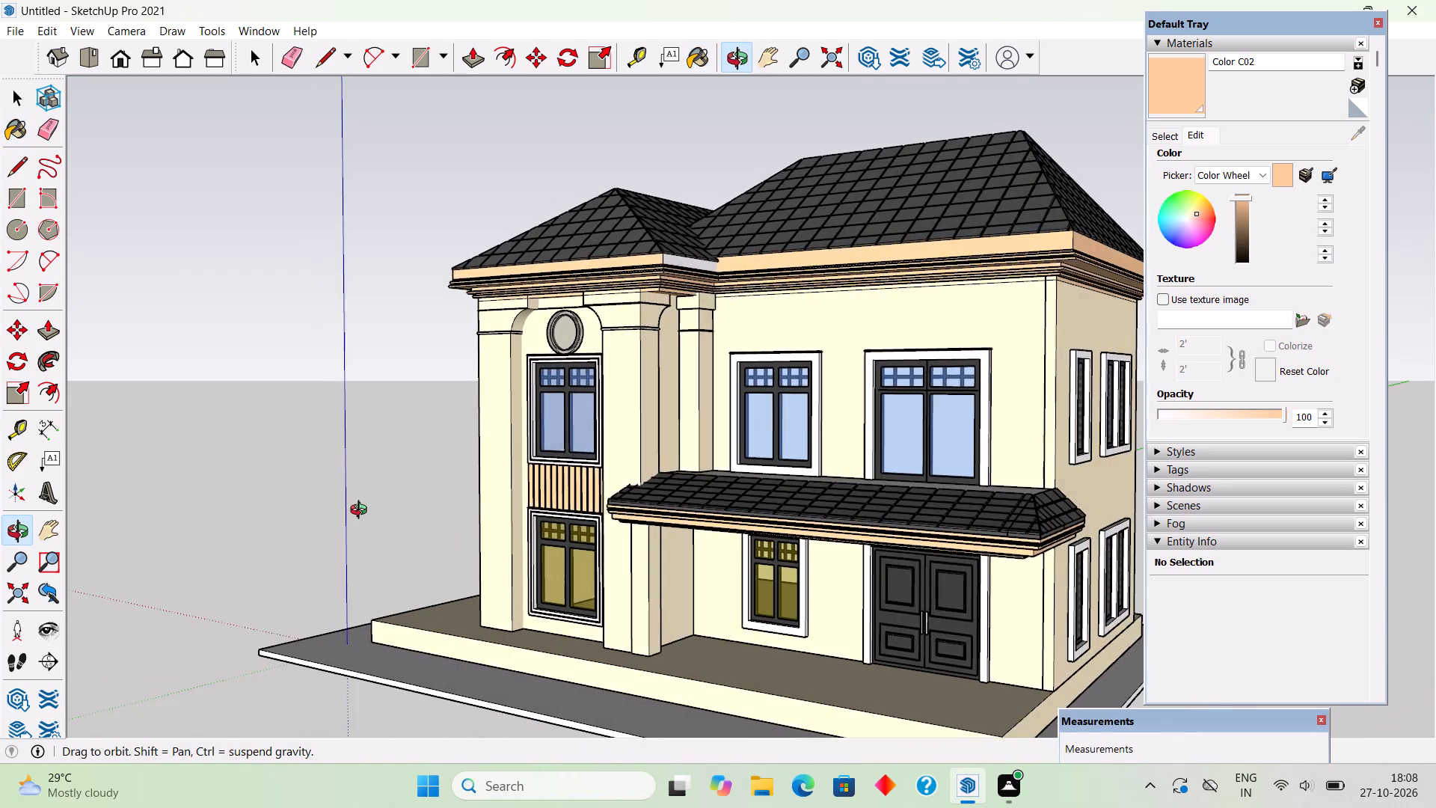
{"action": "middle_click_drag", "start_coordinate": [362, 512], "coordinate": [360, 512]}
{"action": "scroll", "coordinate": [360, 512], "scroll_direction": "up", "scroll_amount": 1}
{"action": "scroll", "coordinate": [360, 512], "scroll_direction": "down", "scroll_amount": 5}
{"action": "scroll", "coordinate": [383, 559], "scroll_direction": "up", "scroll_amount": 2}
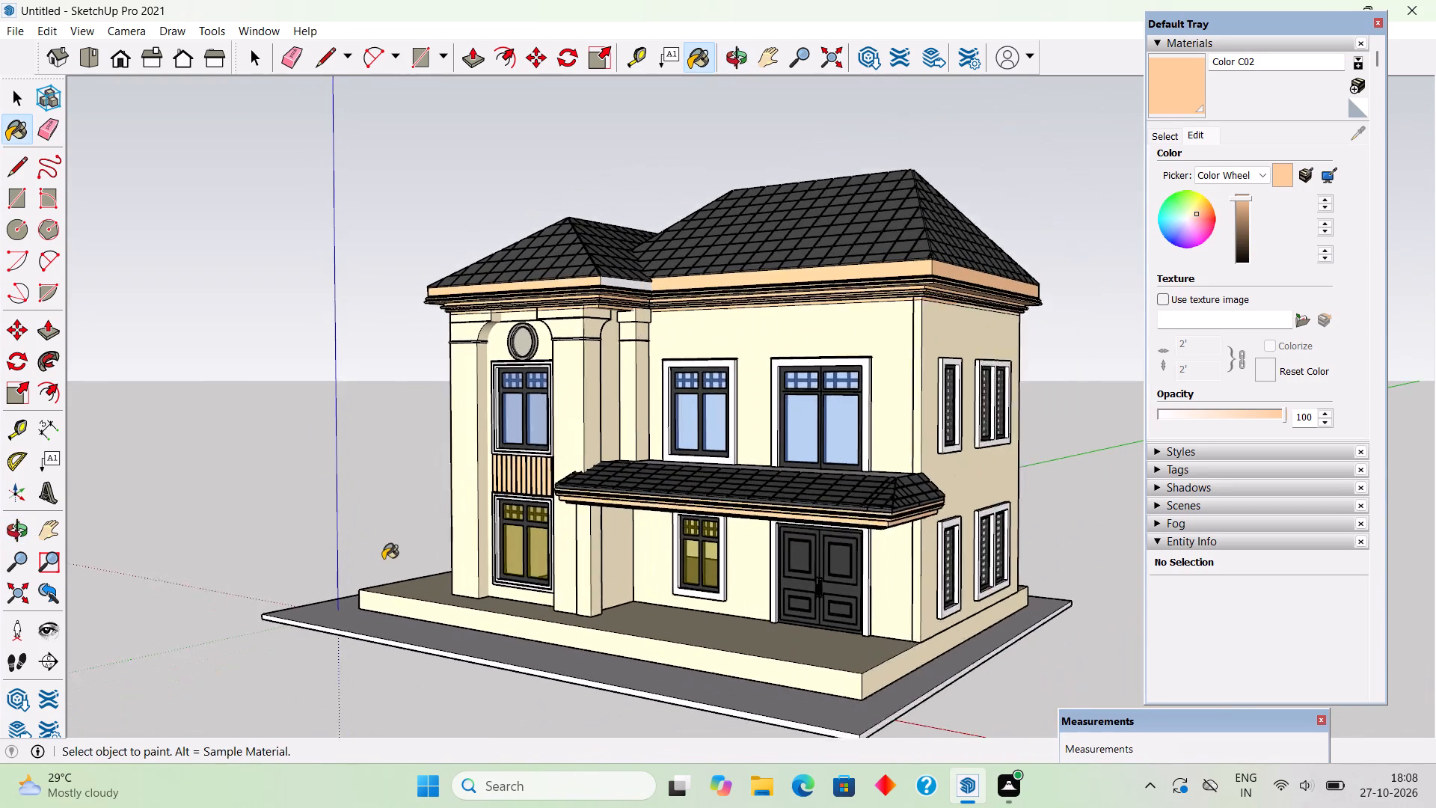
{"action": "scroll", "coordinate": [383, 559], "scroll_direction": "up", "scroll_amount": 1}
{"action": "middle_click_drag", "start_coordinate": [274, 529], "coordinate": [368, 544]}
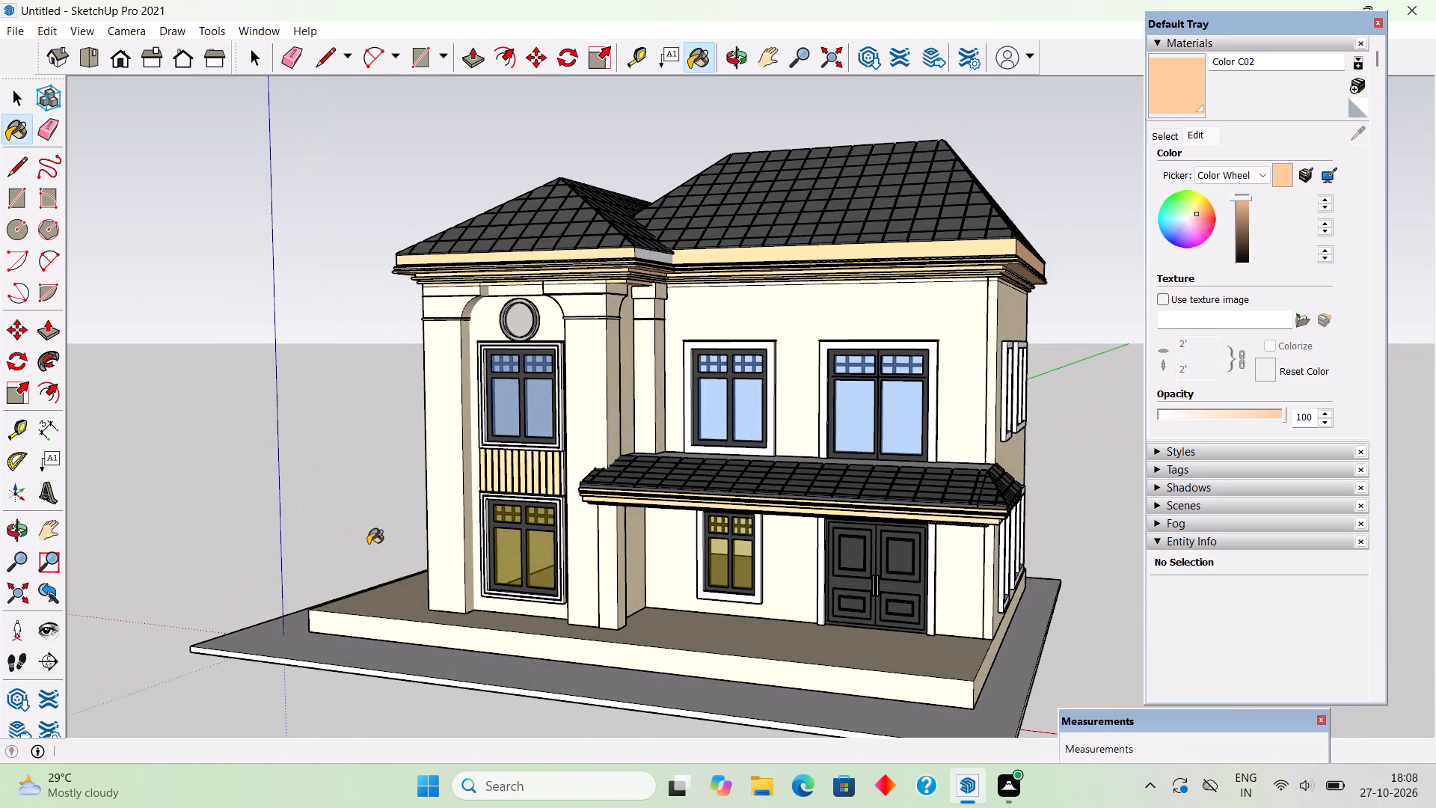
{"action": "scroll", "coordinate": [335, 498], "scroll_direction": "up", "scroll_amount": 1}
{"action": "scroll", "coordinate": [335, 498], "scroll_direction": "down", "scroll_amount": 3}
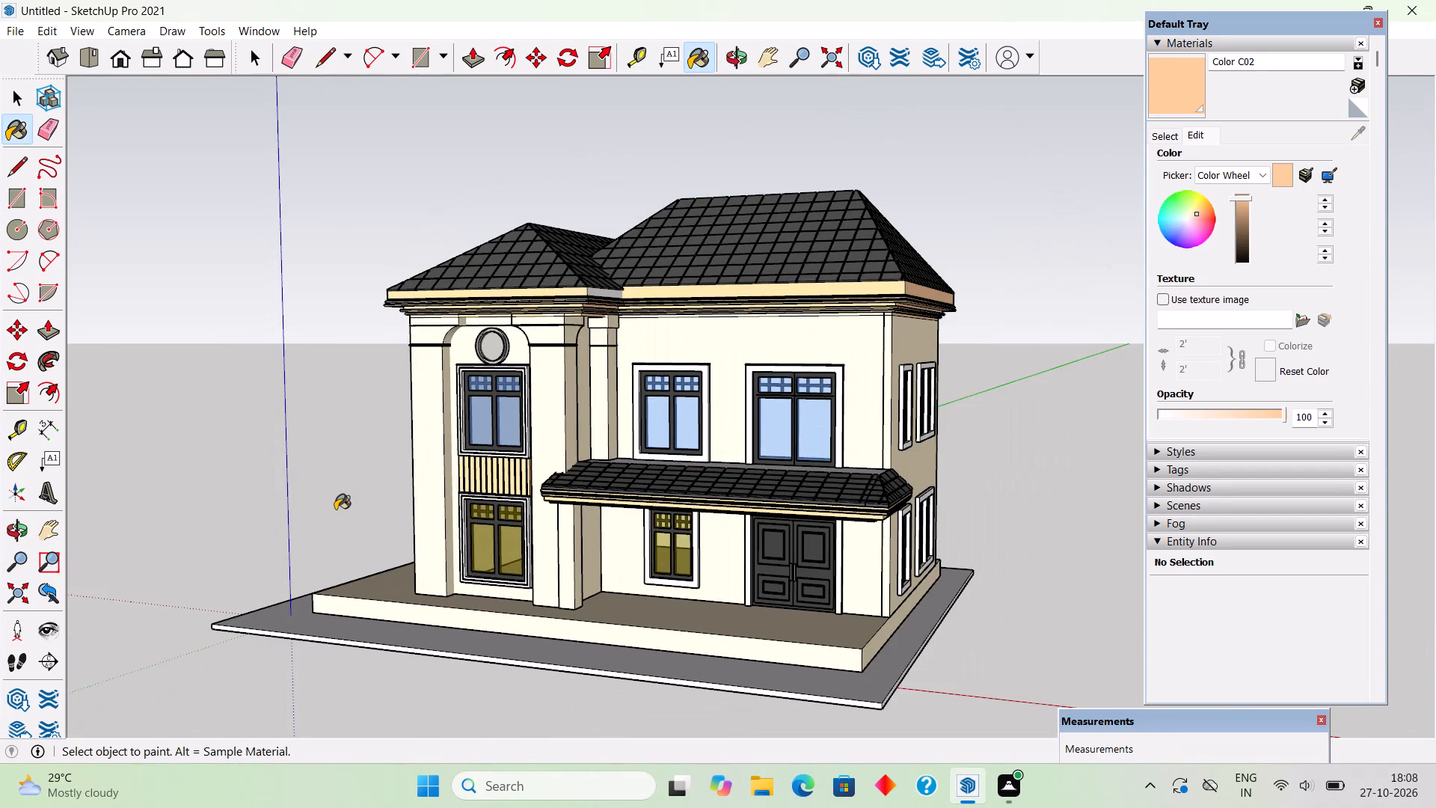
{"action": "middle_click_drag", "start_coordinate": [399, 555], "coordinate": [428, 498]}
{"action": "scroll", "coordinate": [495, 467], "scroll_direction": "down", "scroll_amount": 1}
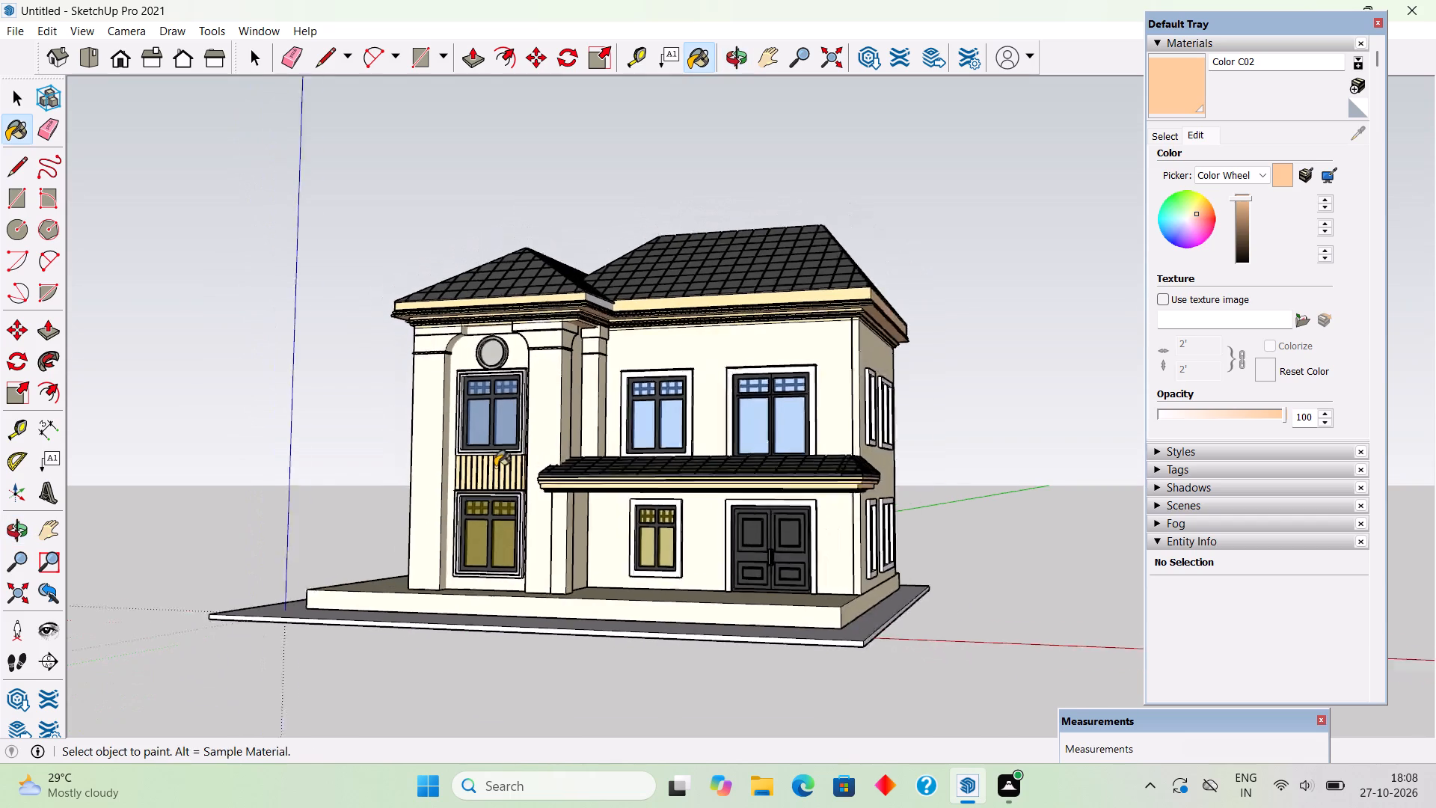
{"action": "scroll", "coordinate": [495, 467], "scroll_direction": "down", "scroll_amount": 3}
{"action": "middle_click_drag", "start_coordinate": [585, 472], "coordinate": [676, 494]}
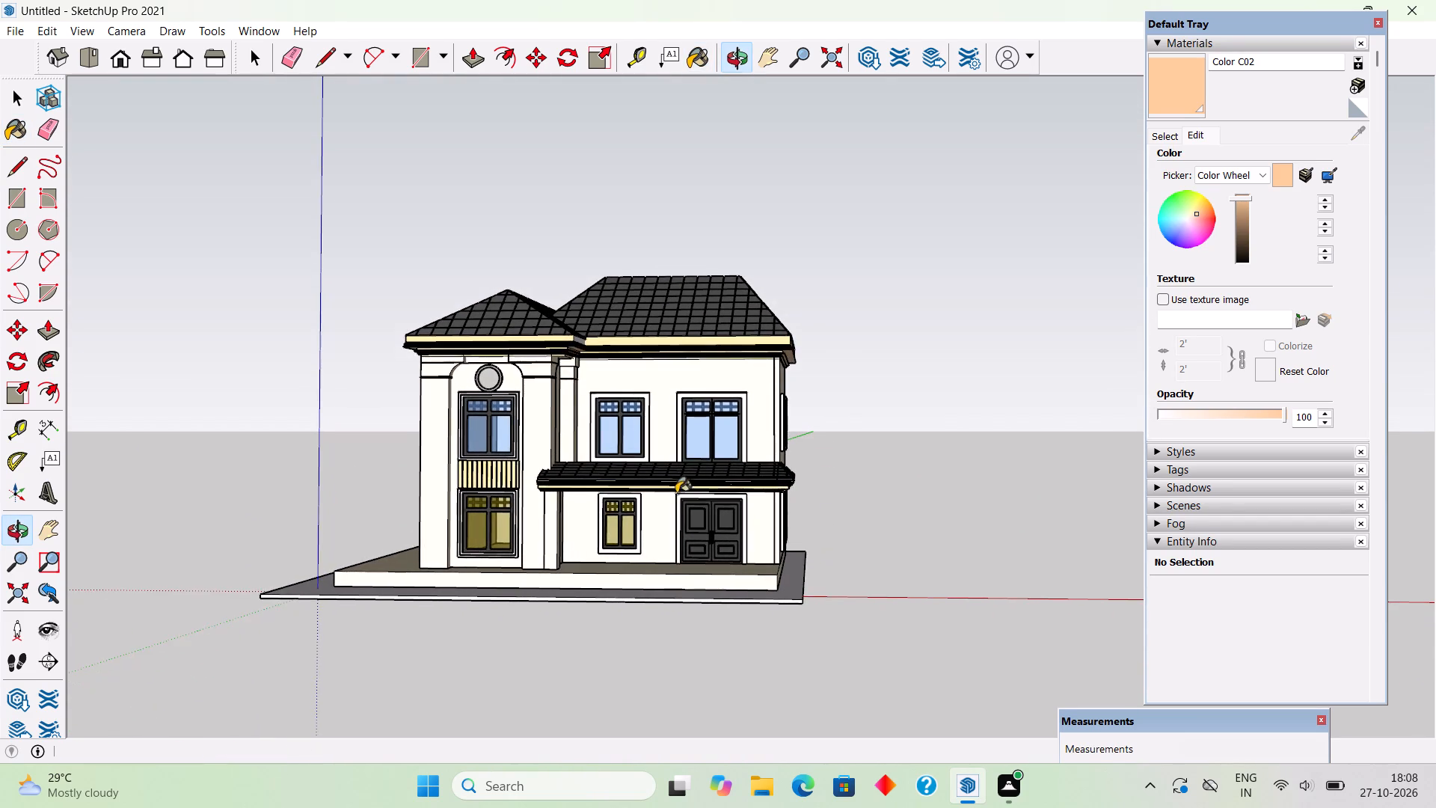
{"action": "scroll", "coordinate": [826, 462], "scroll_direction": "up", "scroll_amount": 9}
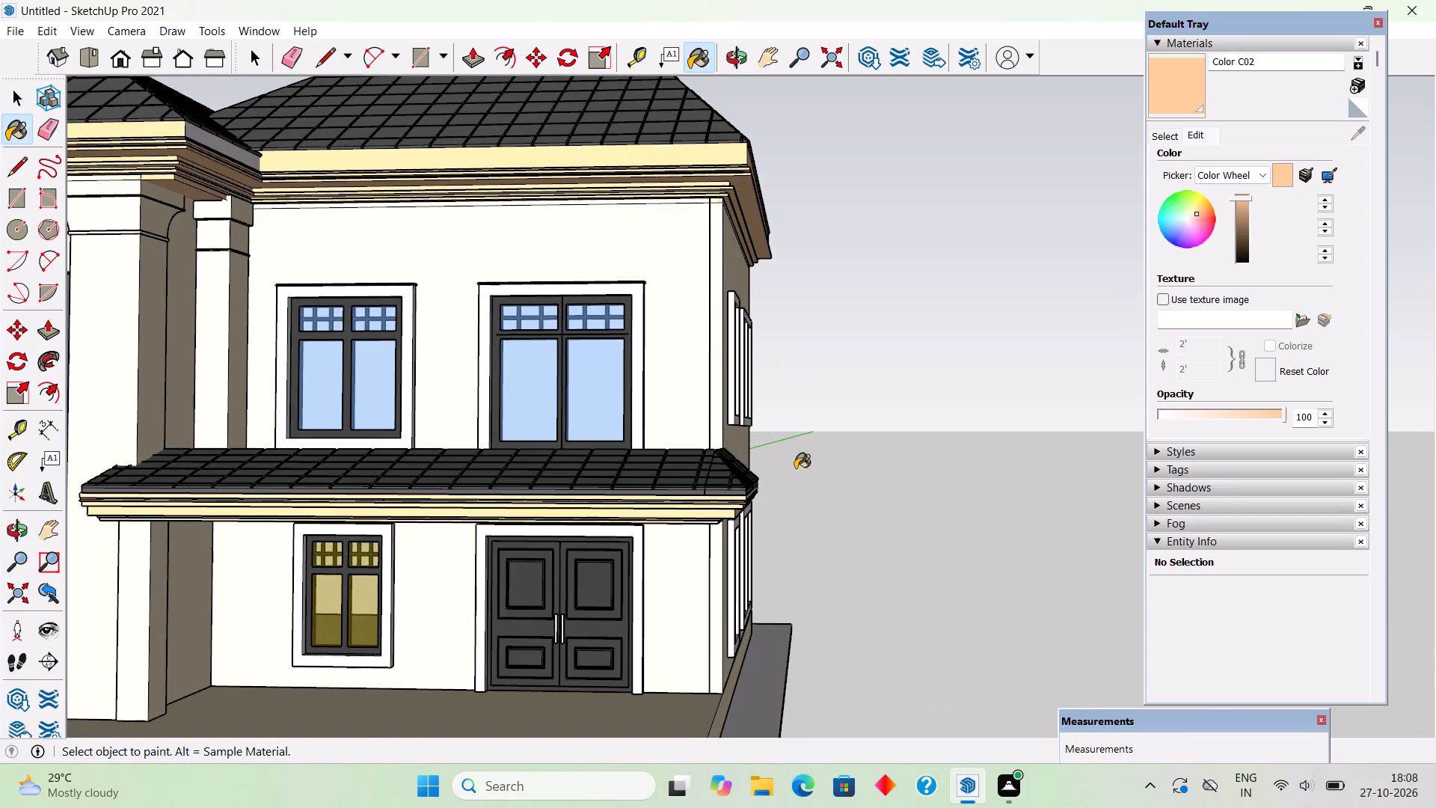
{"action": "scroll", "coordinate": [790, 465], "scroll_direction": "up", "scroll_amount": 3}
{"action": "scroll", "coordinate": [790, 465], "scroll_direction": "down", "scroll_amount": 7}
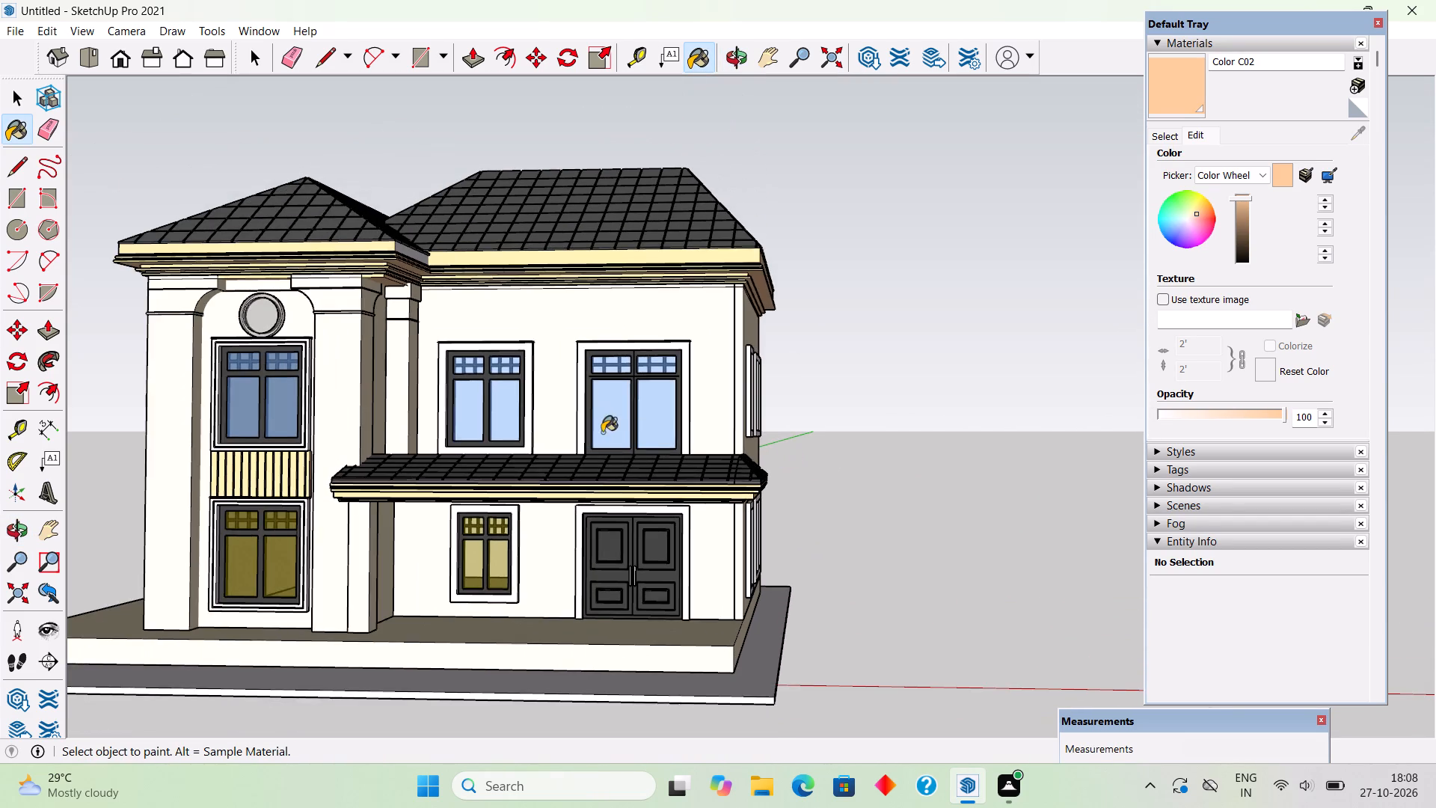
{"action": "middle_click_drag", "start_coordinate": [610, 489], "coordinate": [647, 563]}
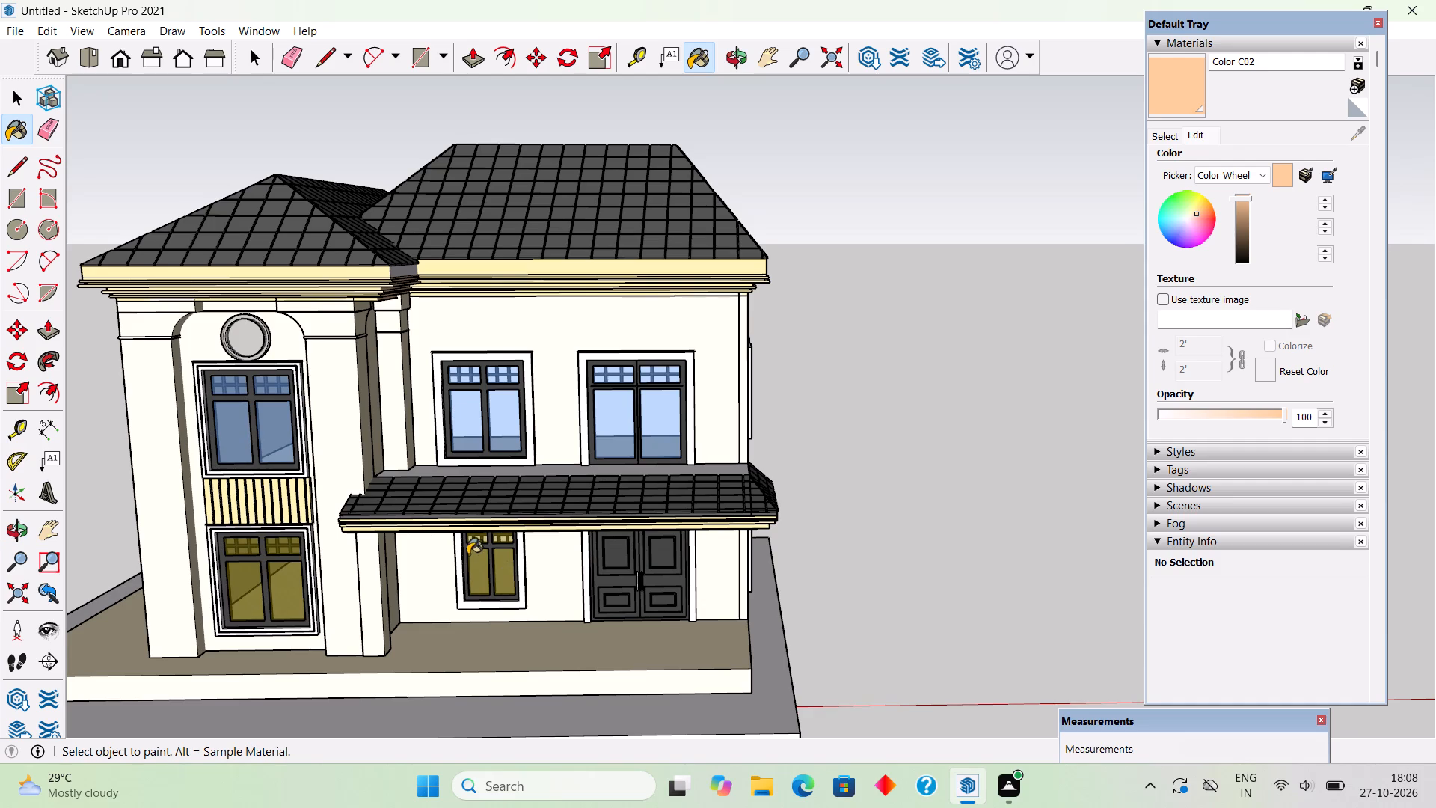
{"action": "scroll", "coordinate": [435, 549], "scroll_direction": "up", "scroll_amount": 1}
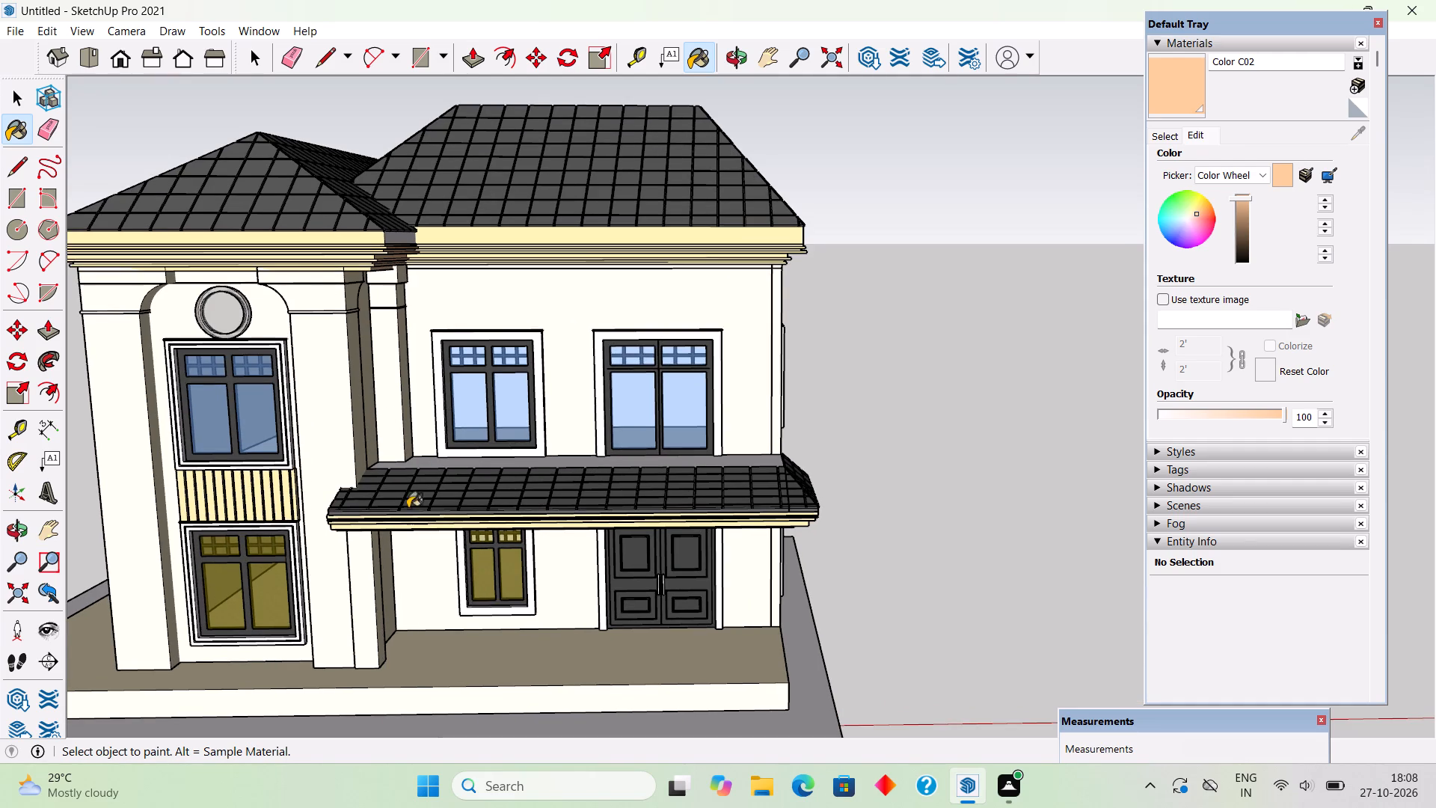
{"action": "middle_click_drag", "start_coordinate": [396, 478], "coordinate": [290, 408]}
{"action": "scroll", "coordinate": [289, 408], "scroll_direction": "up", "scroll_amount": 1}
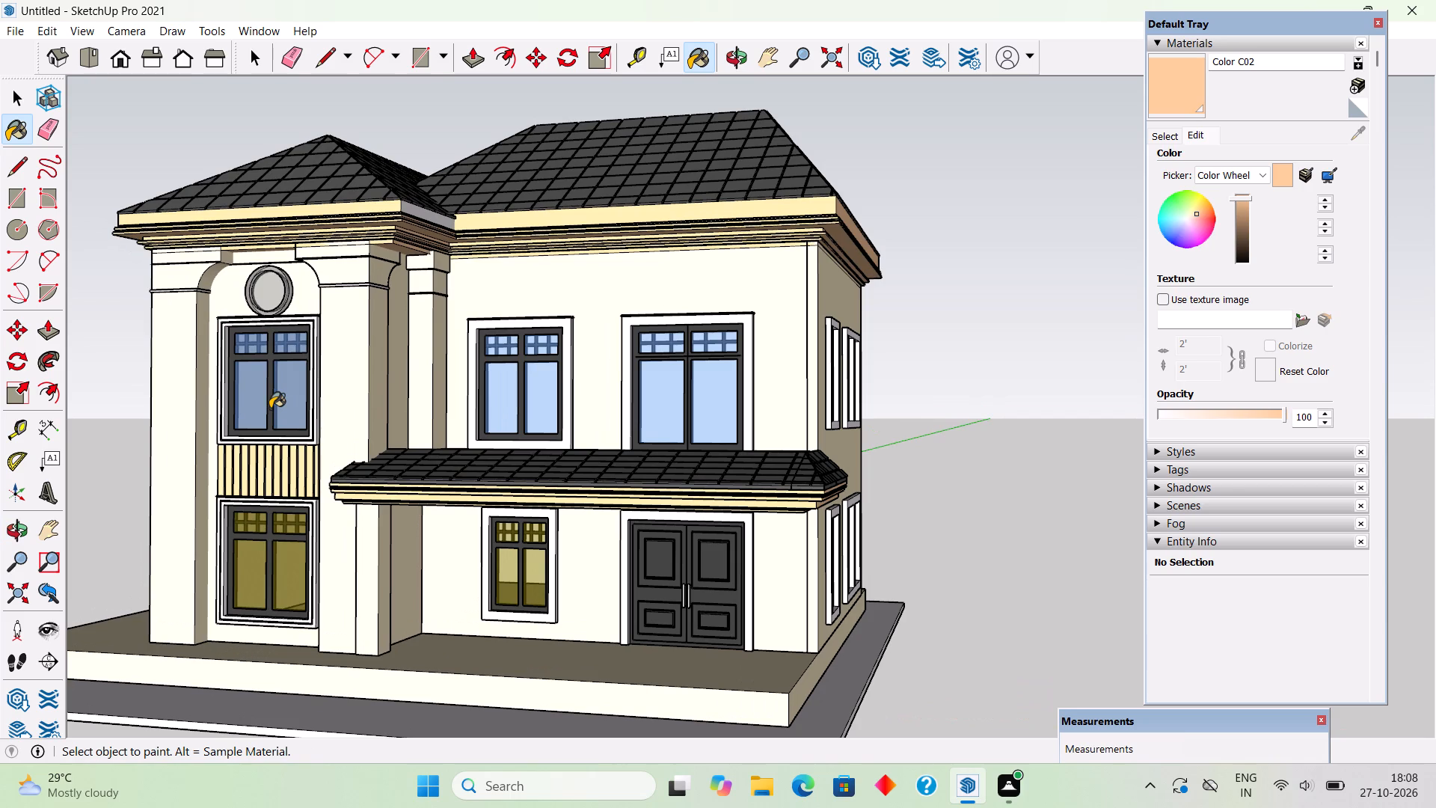
{"action": "key", "text": "space"}
{"action": "scroll", "coordinate": [325, 427], "scroll_direction": "down", "scroll_amount": 3}
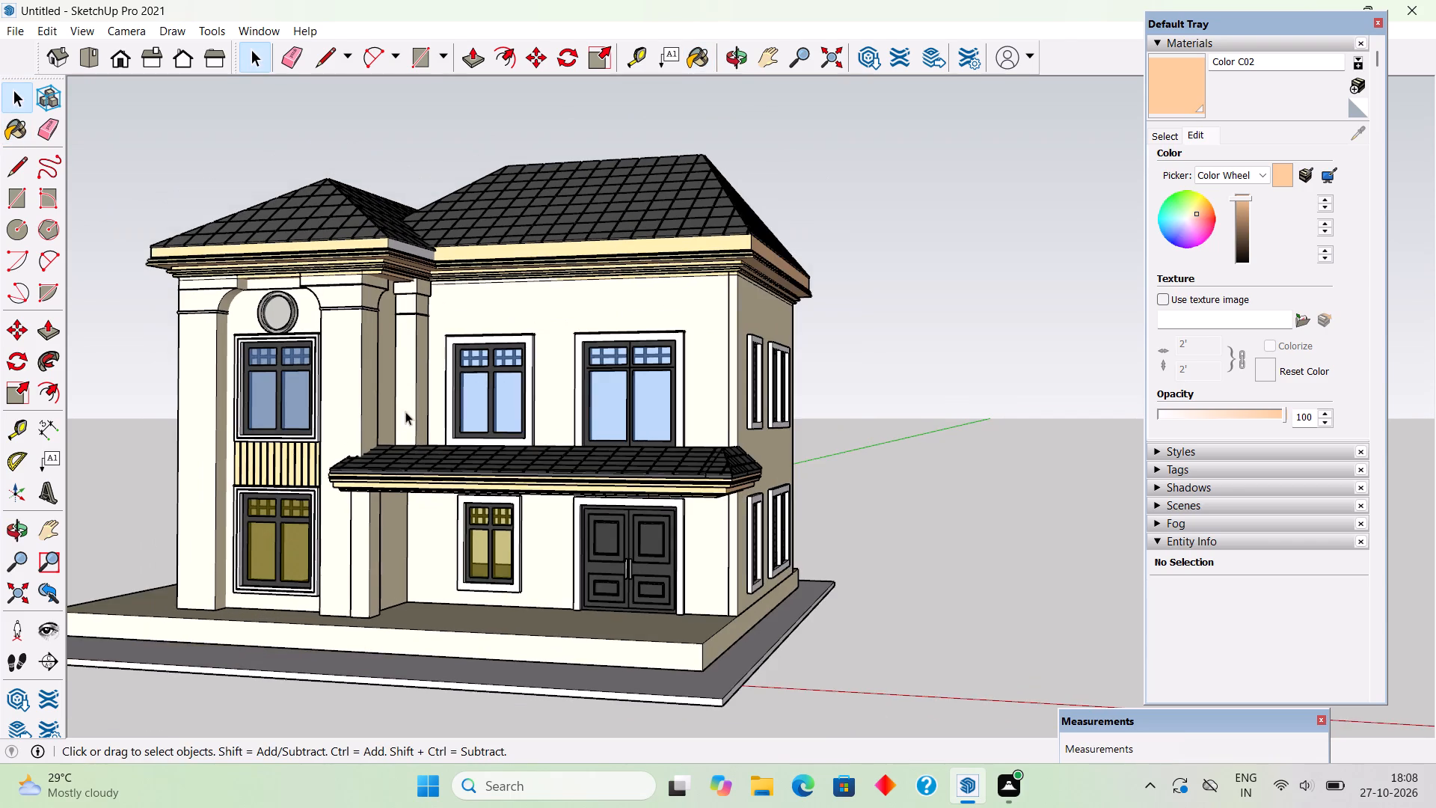
{"action": "scroll", "coordinate": [405, 411], "scroll_direction": "down", "scroll_amount": 3}
{"action": "scroll", "coordinate": [313, 550], "scroll_direction": "up", "scroll_amount": 4}
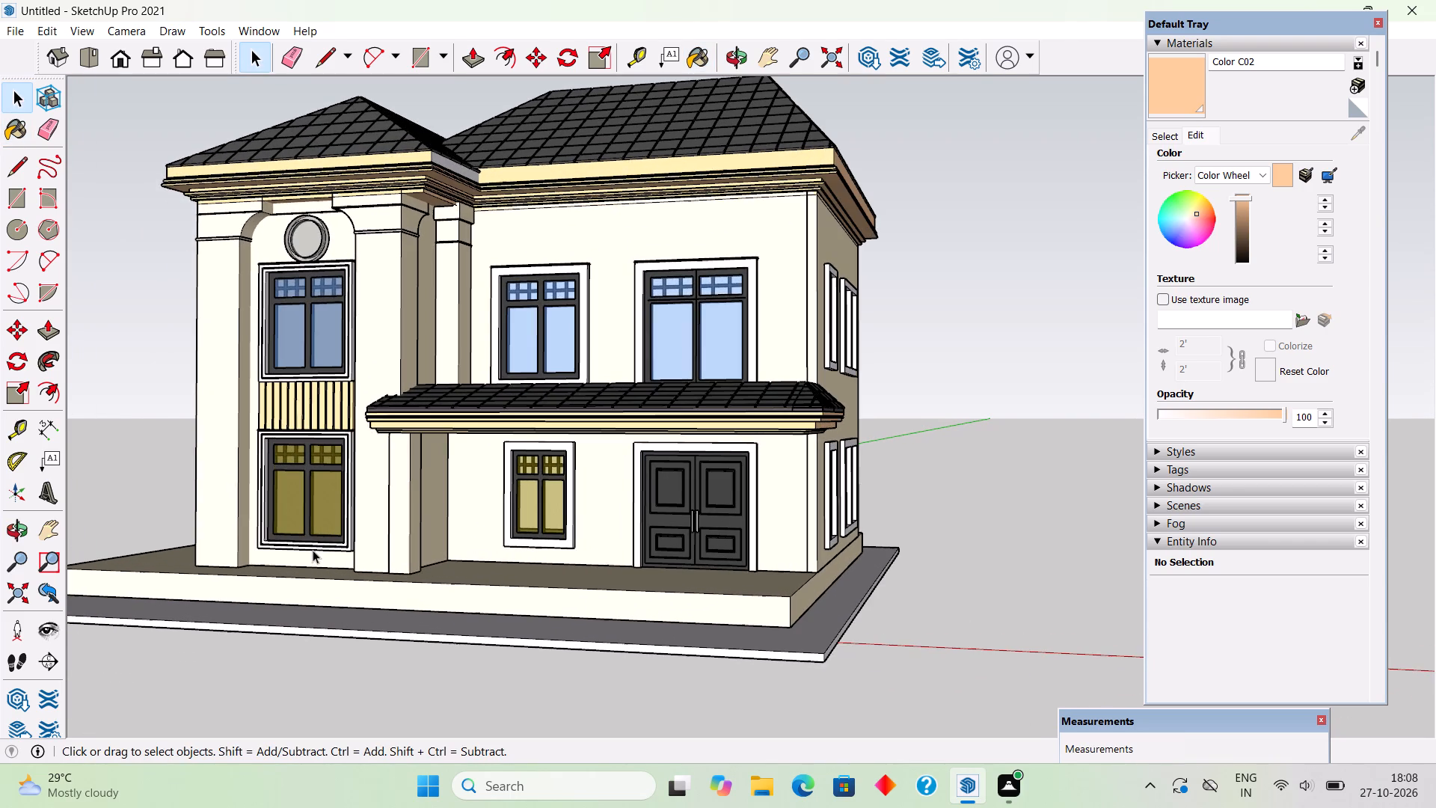
{"action": "middle_click_drag", "start_coordinate": [630, 479], "coordinate": [450, 511]}
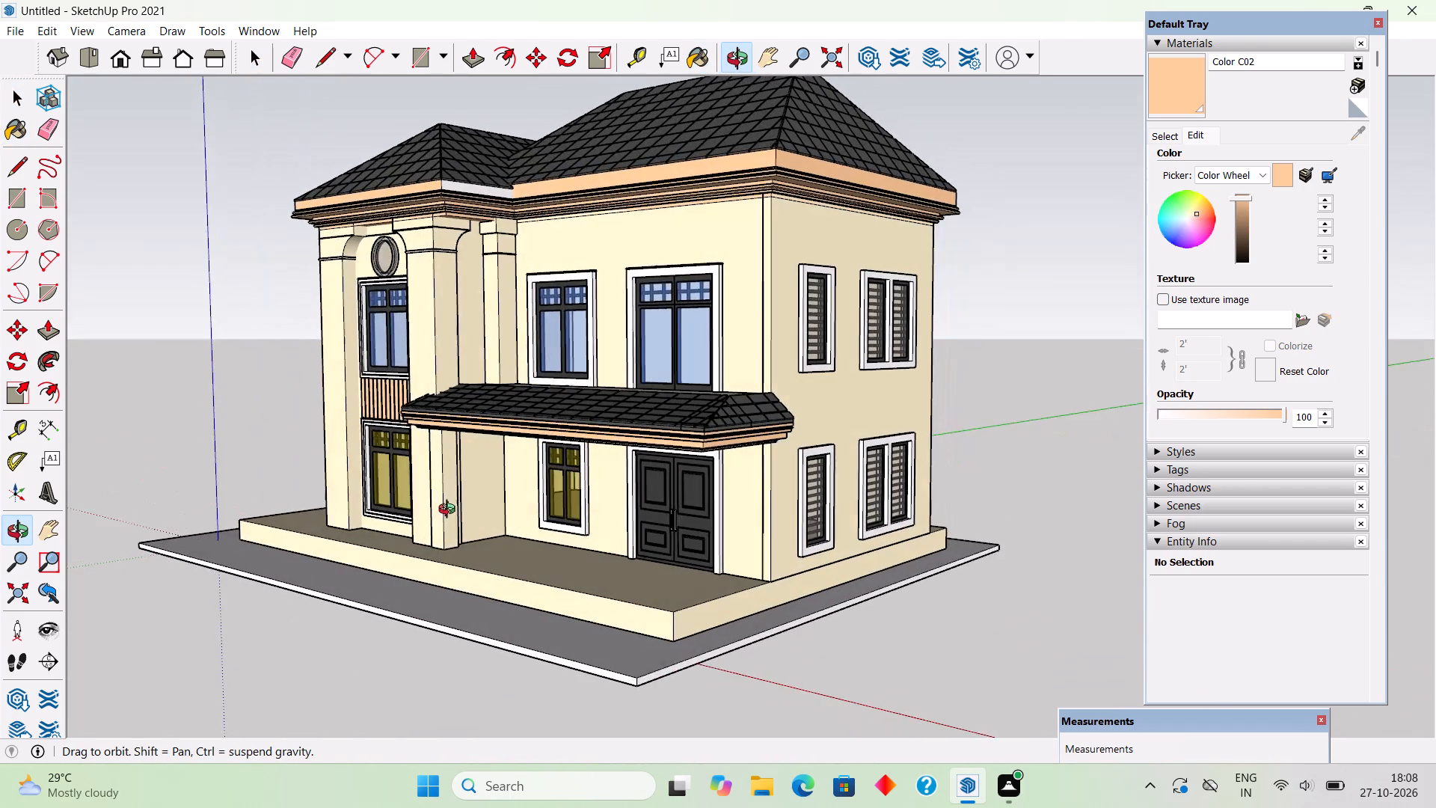
Paint the remaining white fascia face of the tower roof, beside the main roof, with Color C02 and exit the group.
{"action": "middle_click_drag", "start_coordinate": [450, 511], "coordinate": [403, 640]}
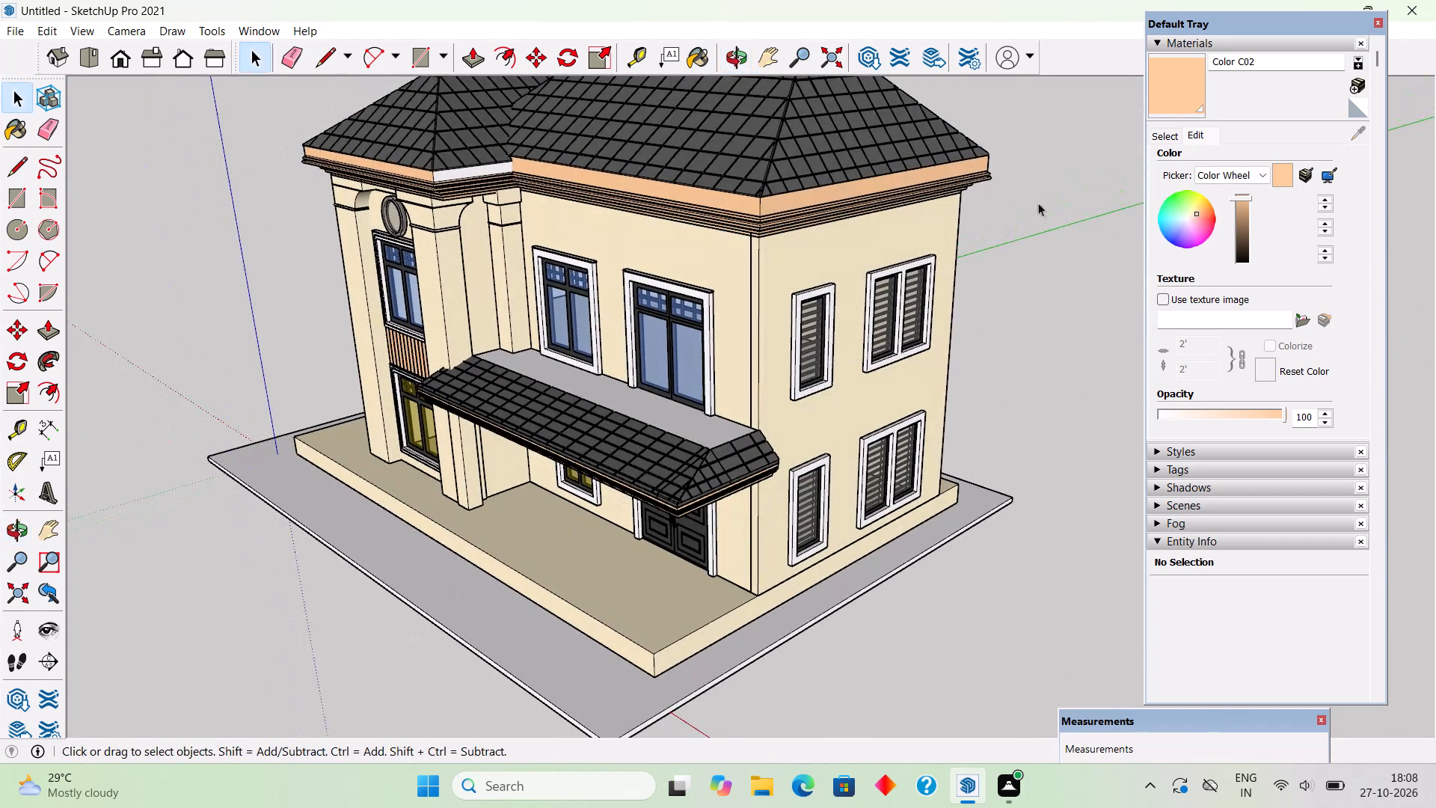
{"action": "double_click", "coordinate": [362, 160]}
{"action": "left_click", "coordinate": [362, 160]}
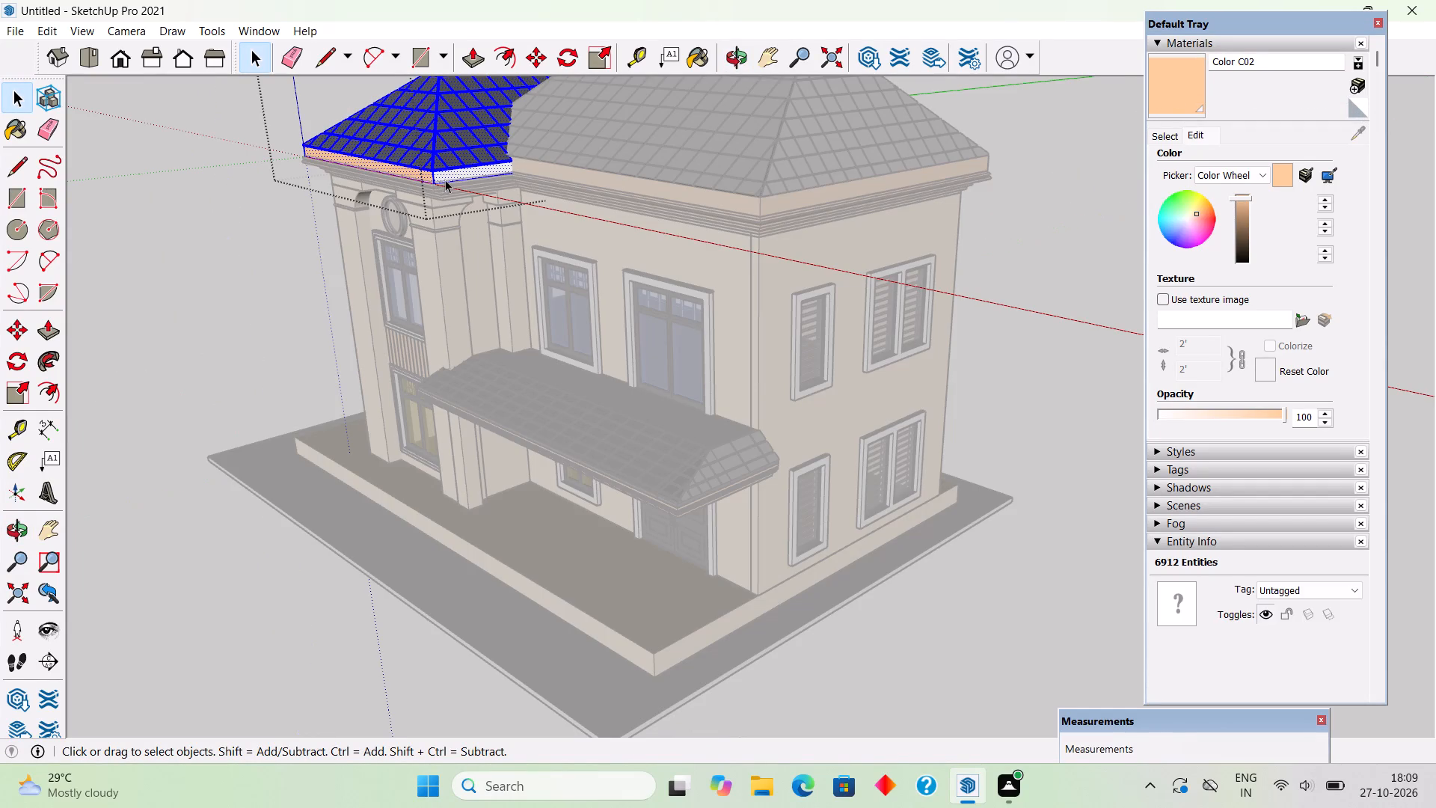
{"action": "left_click", "coordinate": [445, 180]}
{"action": "left_click", "coordinate": [1188, 85]}
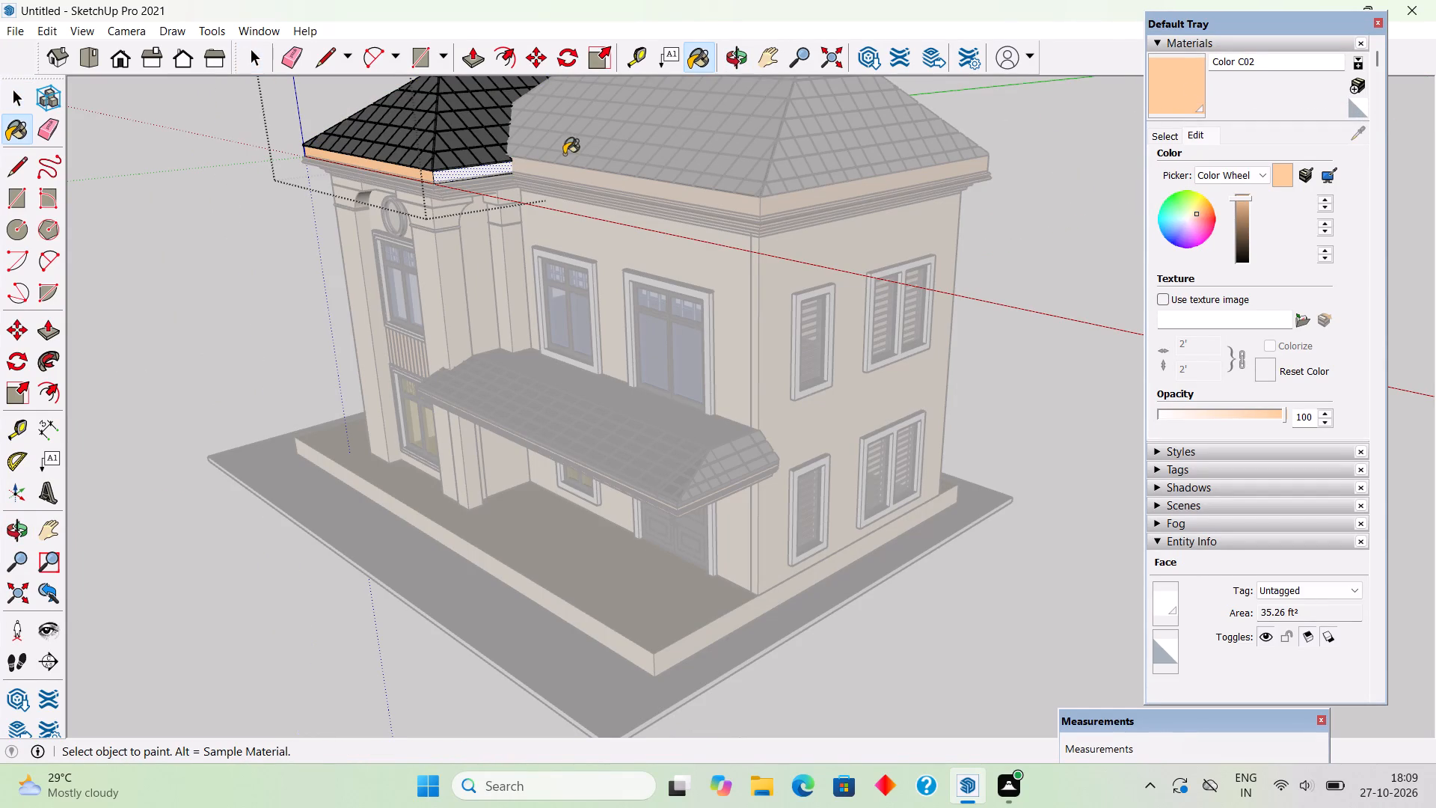
{"action": "left_click", "coordinate": [463, 171]}
{"action": "key", "text": "space"}
{"action": "left_click", "coordinate": [1013, 189]}
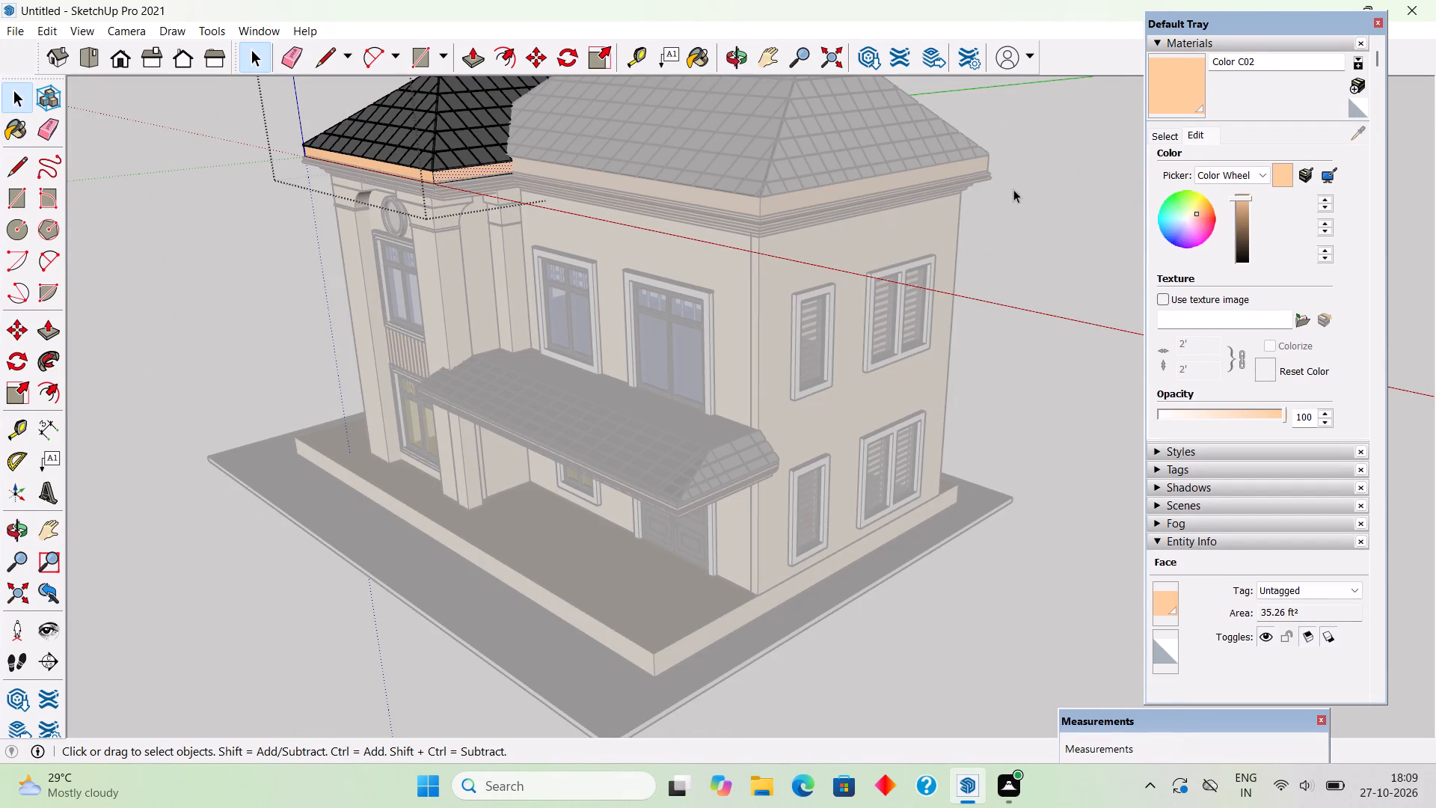
Examine the finished roof trim around the whole house, including the rear wall.
{"action": "scroll", "coordinate": [990, 239], "scroll_direction": "down", "scroll_amount": 5}
{"action": "middle_click_drag", "start_coordinate": [967, 285], "coordinate": [998, 186]}
{"action": "scroll", "coordinate": [951, 209], "scroll_direction": "up", "scroll_amount": 1}
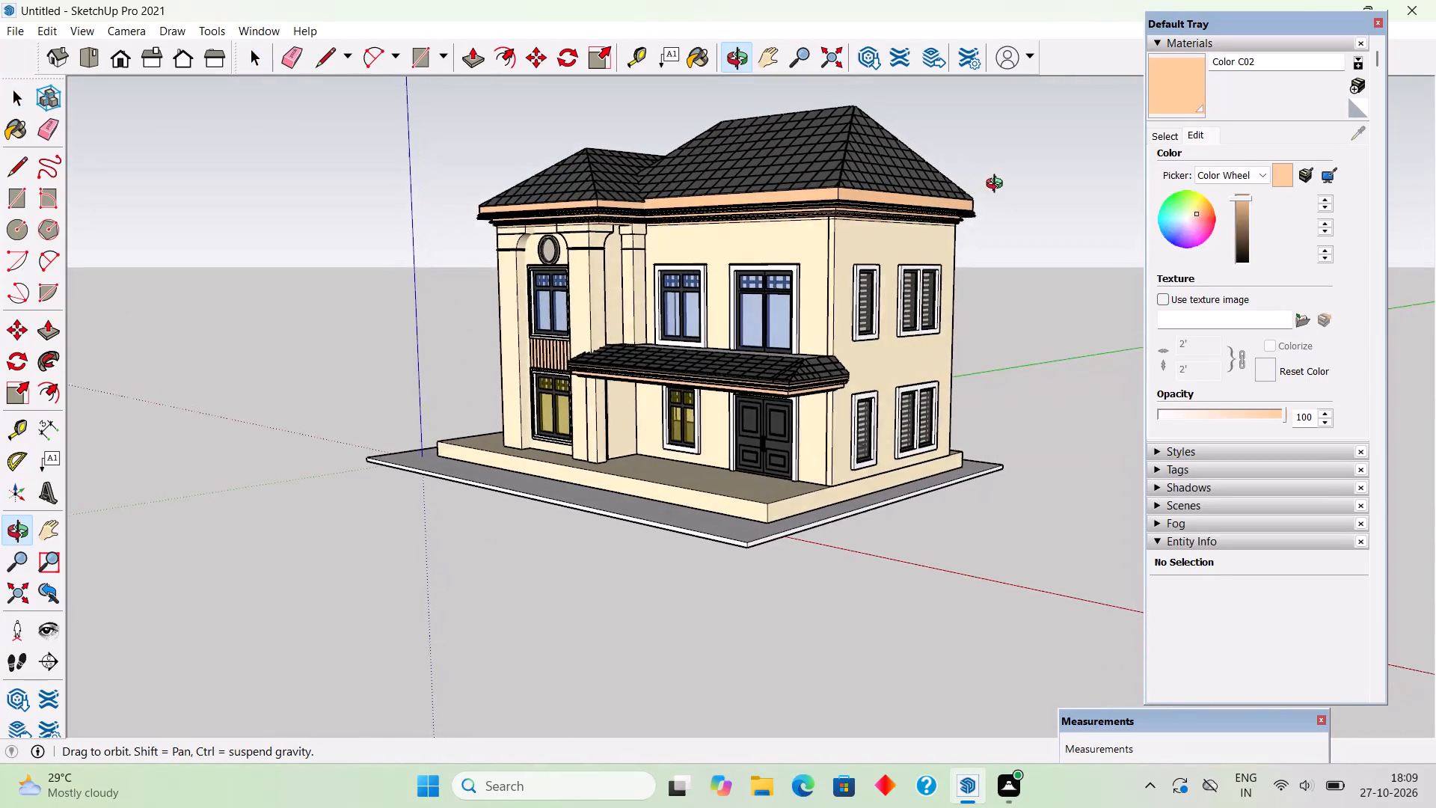
{"action": "middle_click_drag", "start_coordinate": [998, 186], "coordinate": [0, 202]}
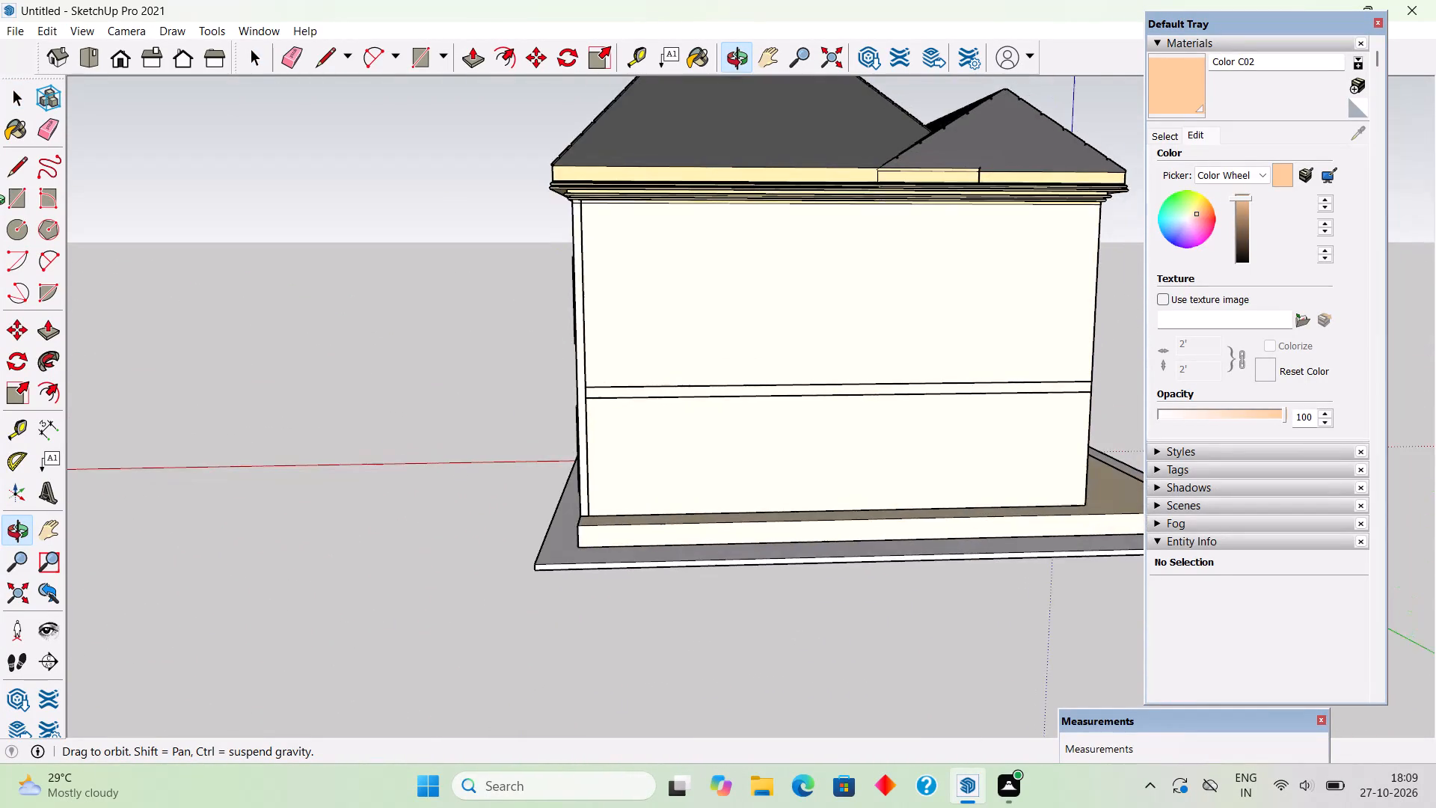
{"action": "middle_click_drag", "start_coordinate": [0, 202], "coordinate": [1045, 135]}
{"action": "scroll", "coordinate": [856, 175], "scroll_direction": "up", "scroll_amount": 5}
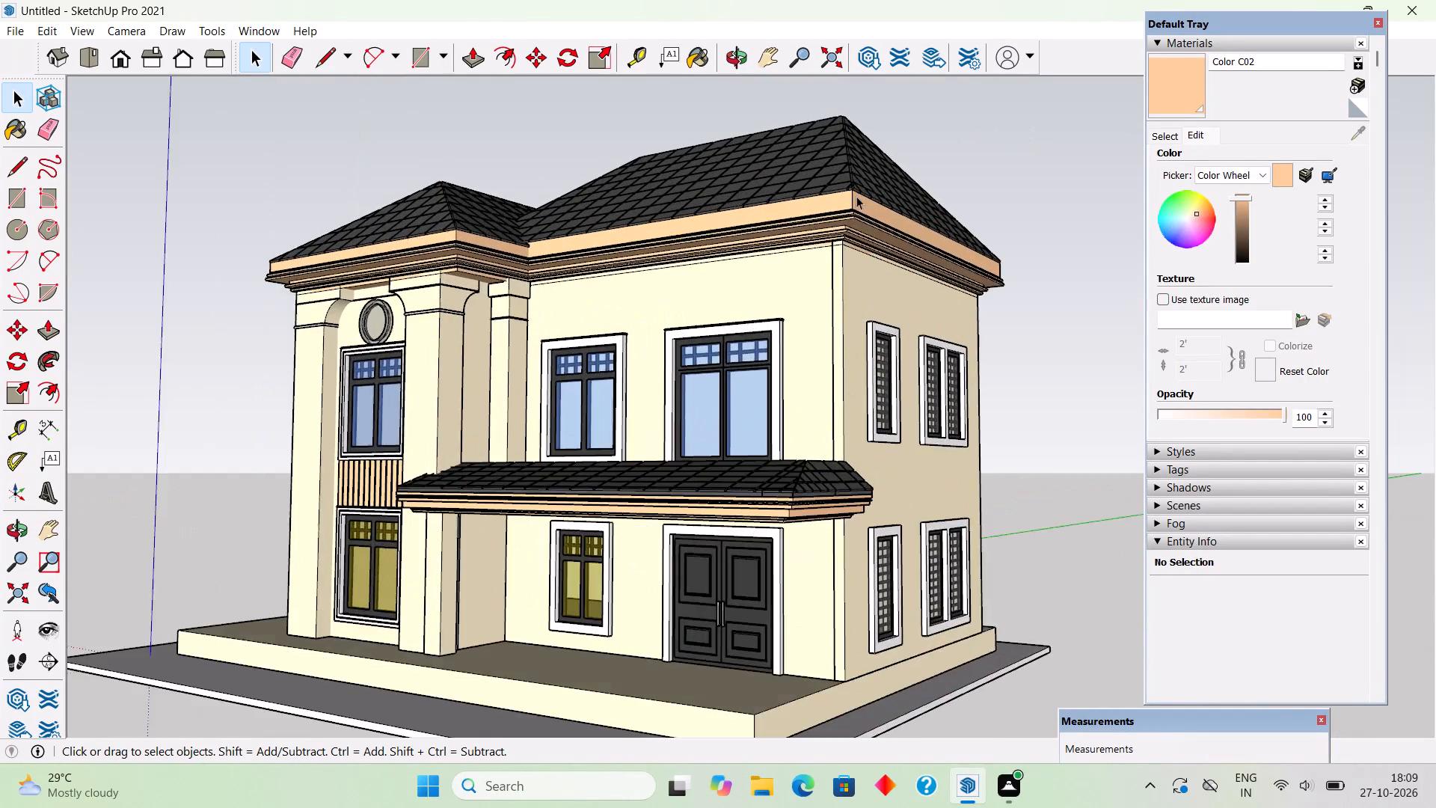
Examine the painted house from the front and the door-side corner, including the roof trim, canopy and plinth.
{"action": "scroll", "coordinate": [856, 196], "scroll_direction": "up", "scroll_amount": 12}
{"action": "middle_click_drag", "start_coordinate": [853, 227], "coordinate": [944, 327]}
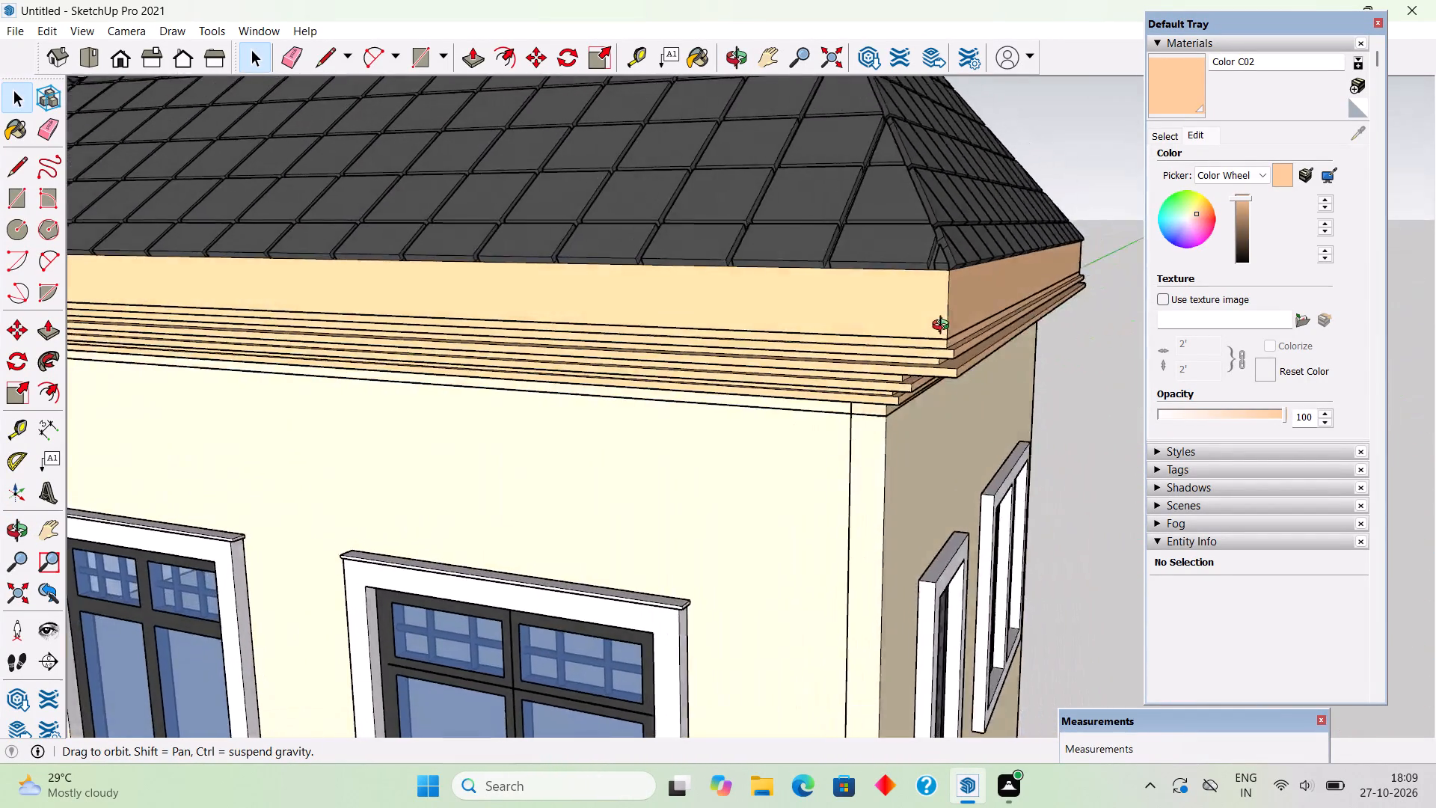
{"action": "middle_click_drag", "start_coordinate": [944, 327], "coordinate": [971, 313]}
{"action": "scroll", "coordinate": [967, 295], "scroll_direction": "down", "scroll_amount": 14}
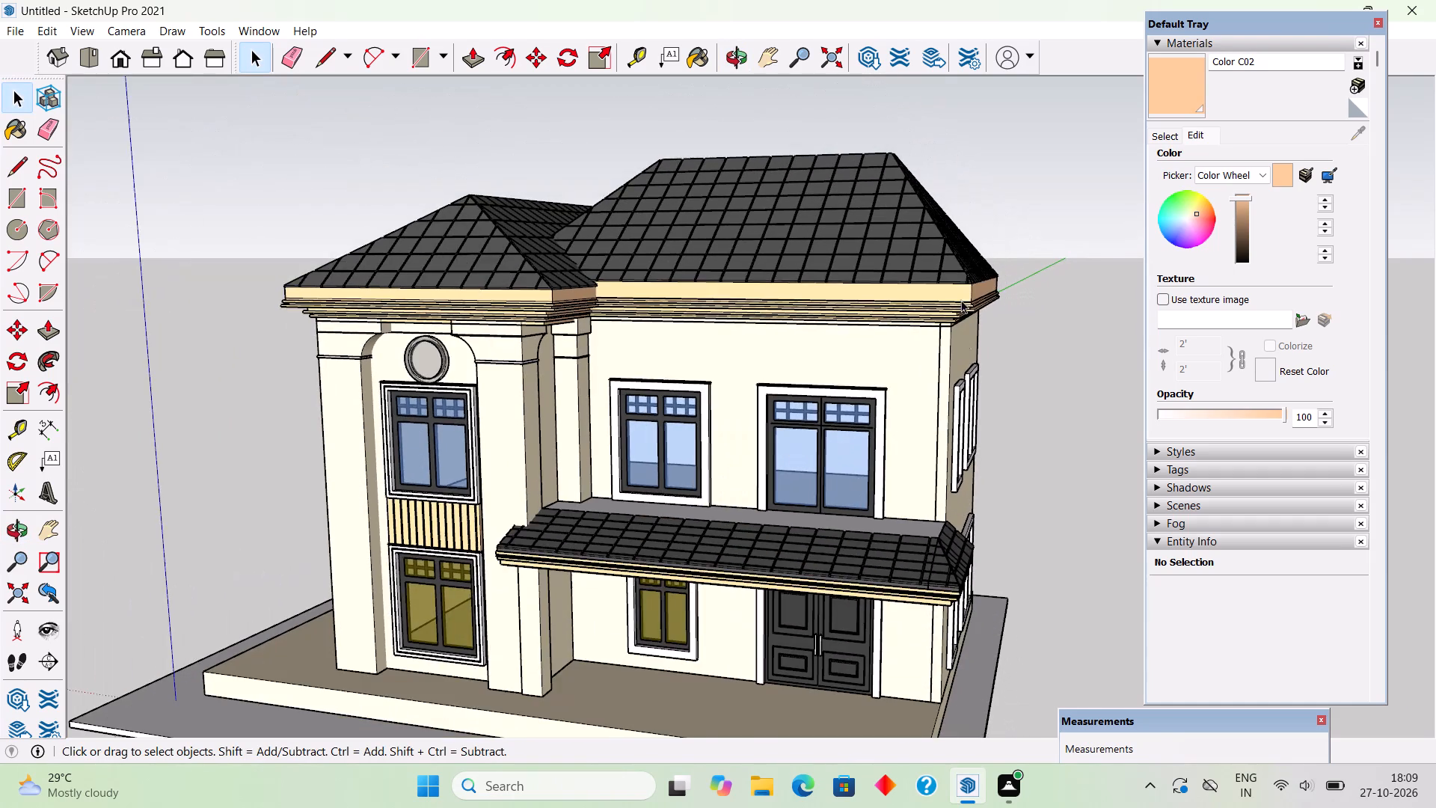
{"action": "middle_click_drag", "start_coordinate": [977, 456], "coordinate": [758, 306]}
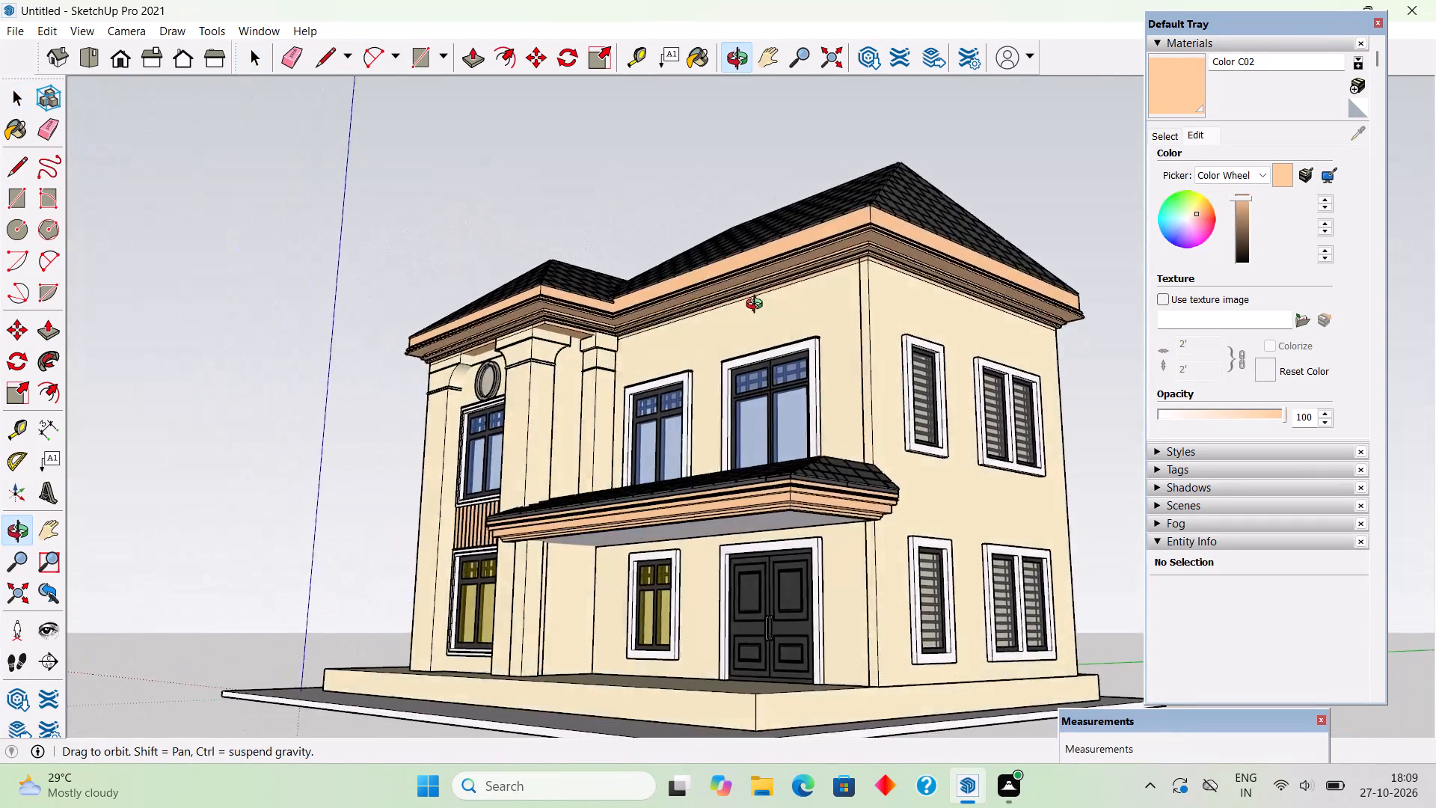
{"action": "middle_click_drag", "start_coordinate": [758, 306], "coordinate": [759, 376]}
{"action": "scroll", "coordinate": [759, 377], "scroll_direction": "down", "scroll_amount": 2}
{"action": "middle_click_drag", "start_coordinate": [758, 396], "coordinate": [895, 516]}
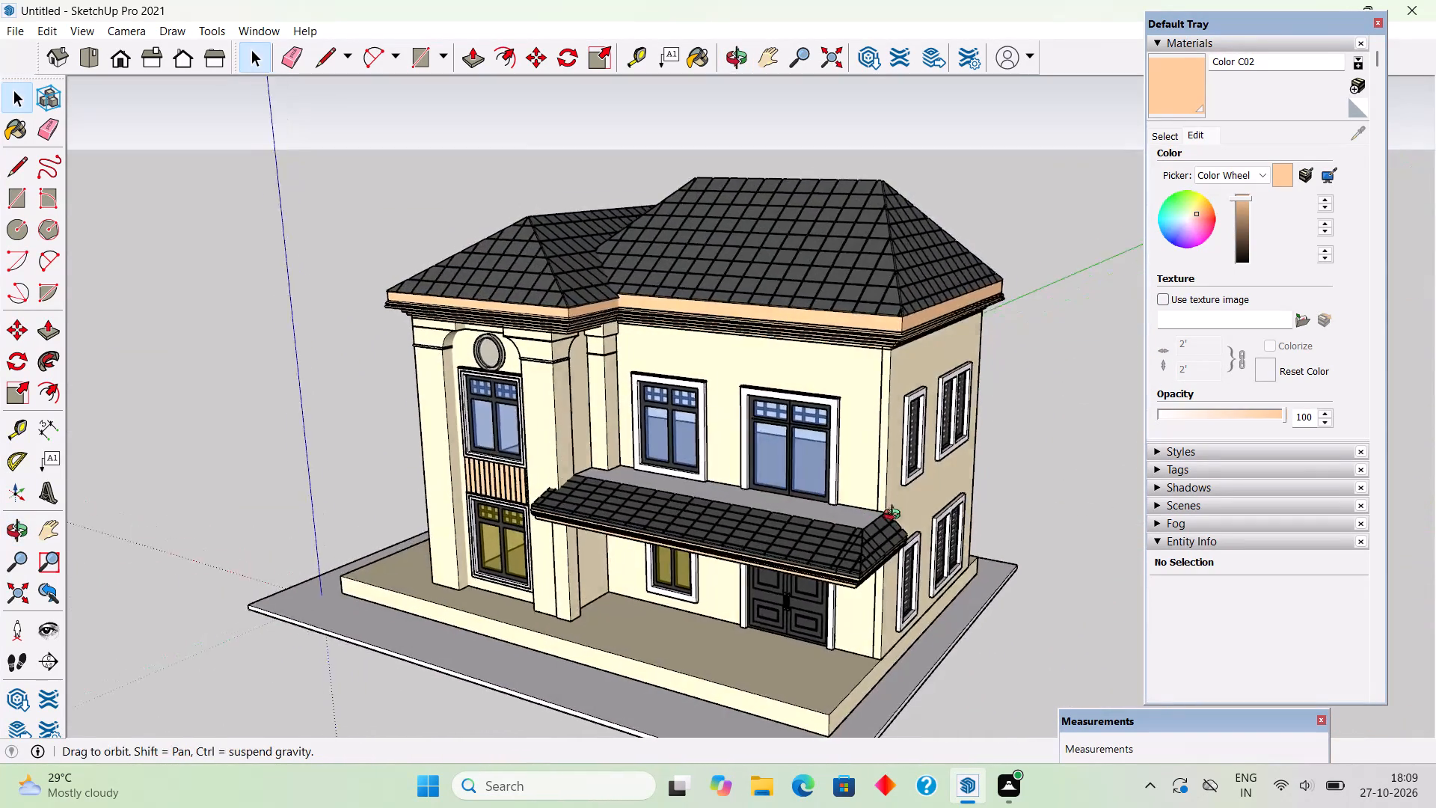
{"action": "middle_click_drag", "start_coordinate": [895, 516], "coordinate": [935, 502]}
{"action": "middle_click_drag", "start_coordinate": [773, 482], "coordinate": [906, 487]}
{"action": "scroll", "coordinate": [839, 532], "scroll_direction": "up", "scroll_amount": 1}
{"action": "middle_click_drag", "start_coordinate": [838, 532], "coordinate": [835, 528]}
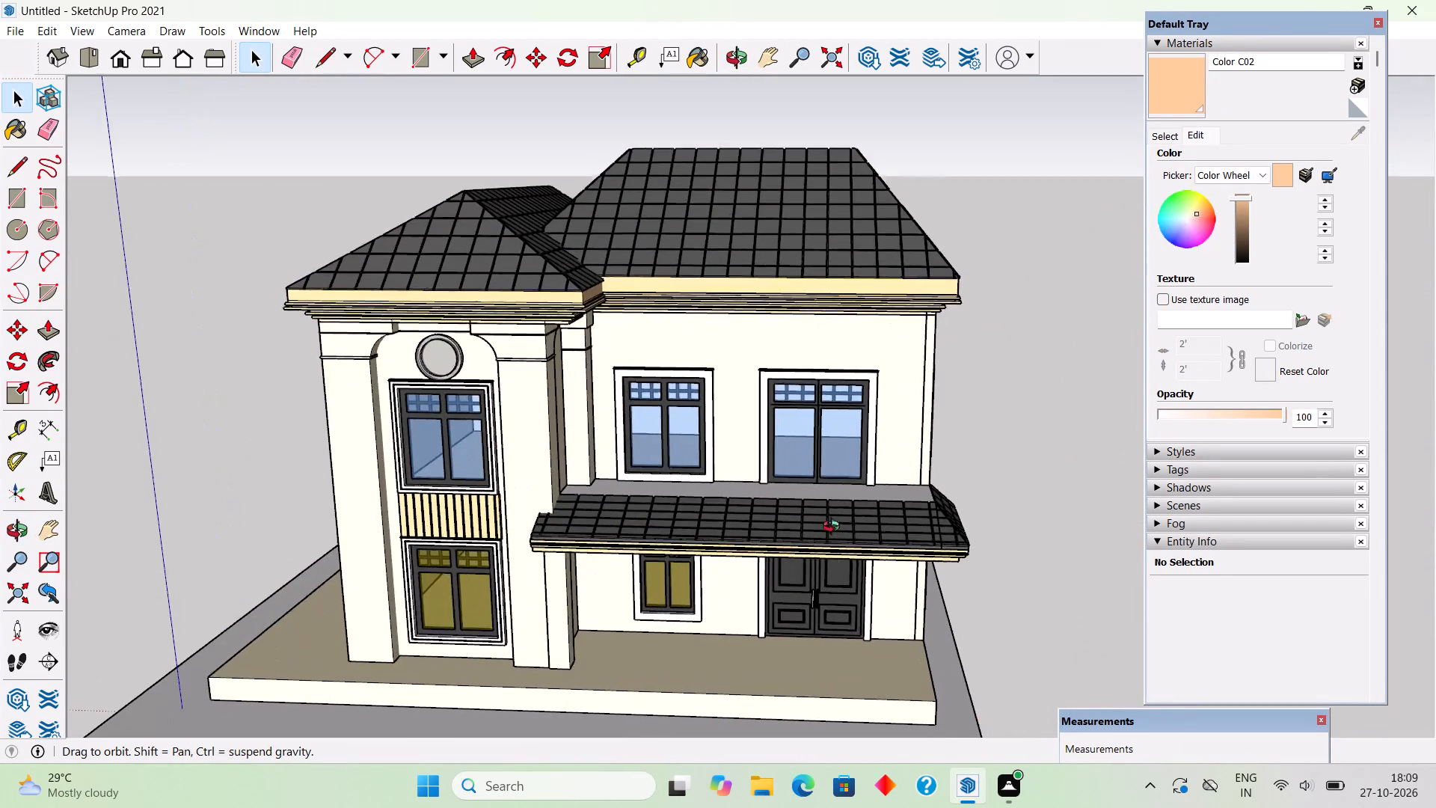
{"action": "middle_click_drag", "start_coordinate": [835, 528], "coordinate": [811, 505]}
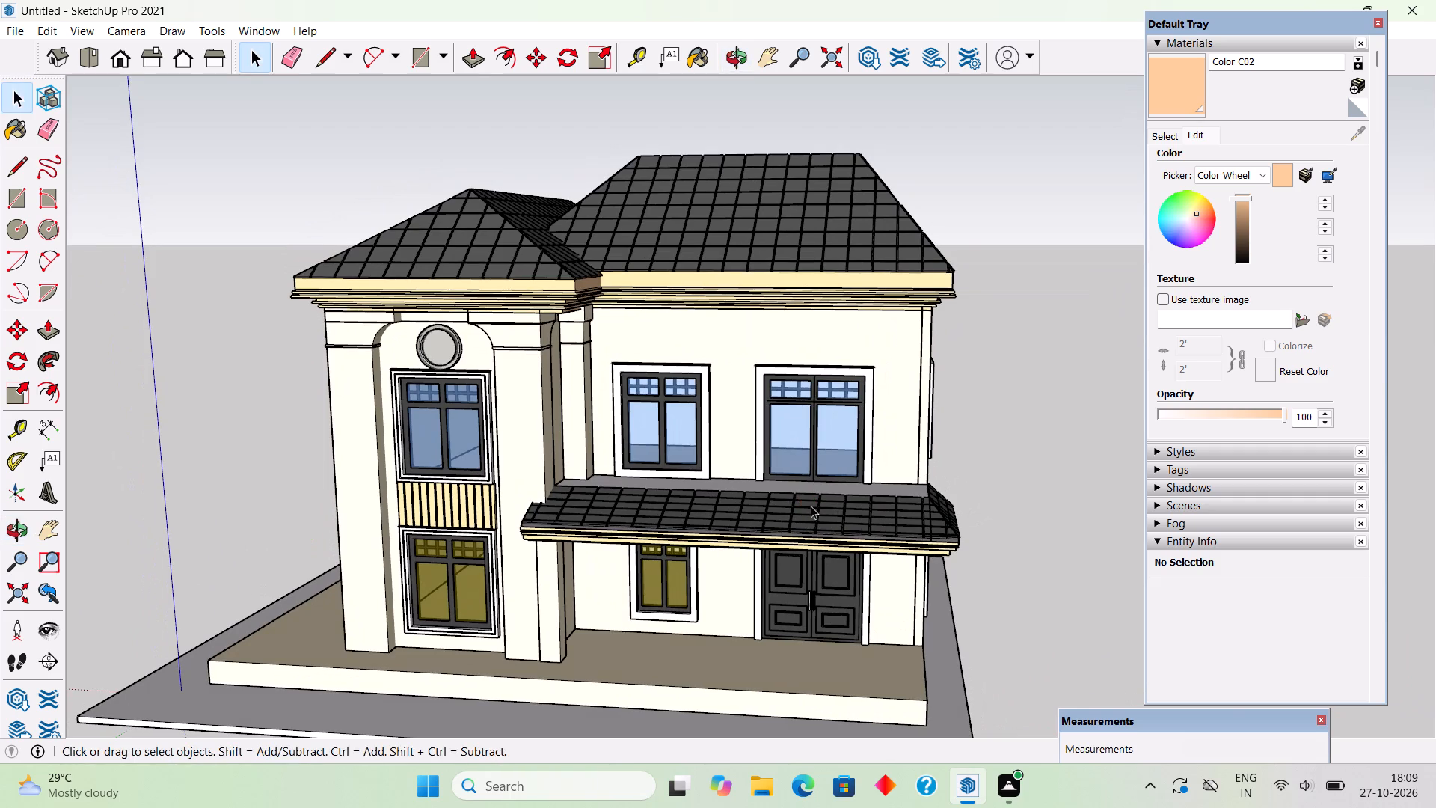
{"action": "scroll", "coordinate": [811, 506], "scroll_direction": "up", "scroll_amount": 3}
{"action": "scroll", "coordinate": [811, 506], "scroll_direction": "down", "scroll_amount": 8}
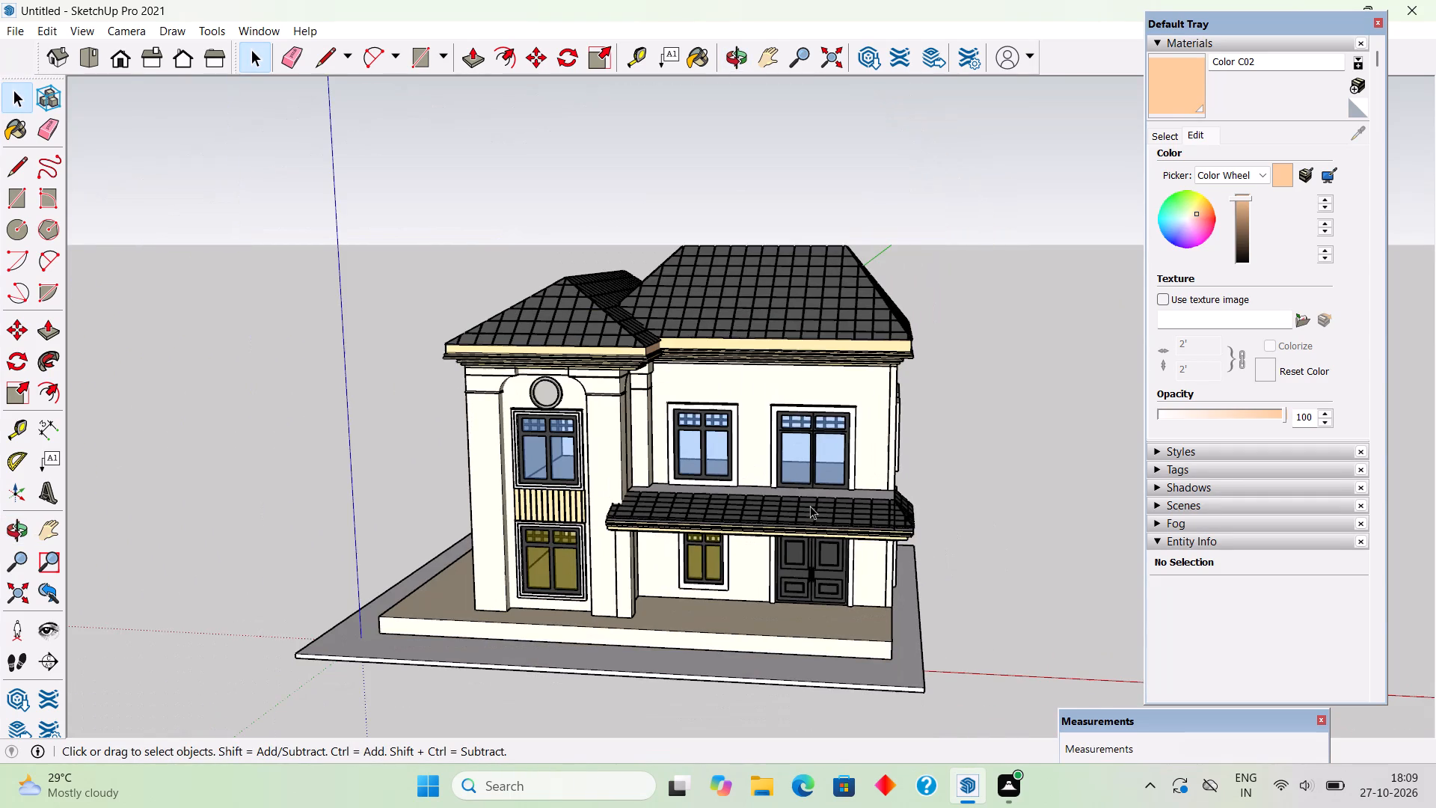
{"action": "scroll", "coordinate": [810, 506], "scroll_direction": "down", "scroll_amount": 1}
{"action": "middle_click_drag", "start_coordinate": [843, 579], "coordinate": [623, 593]}
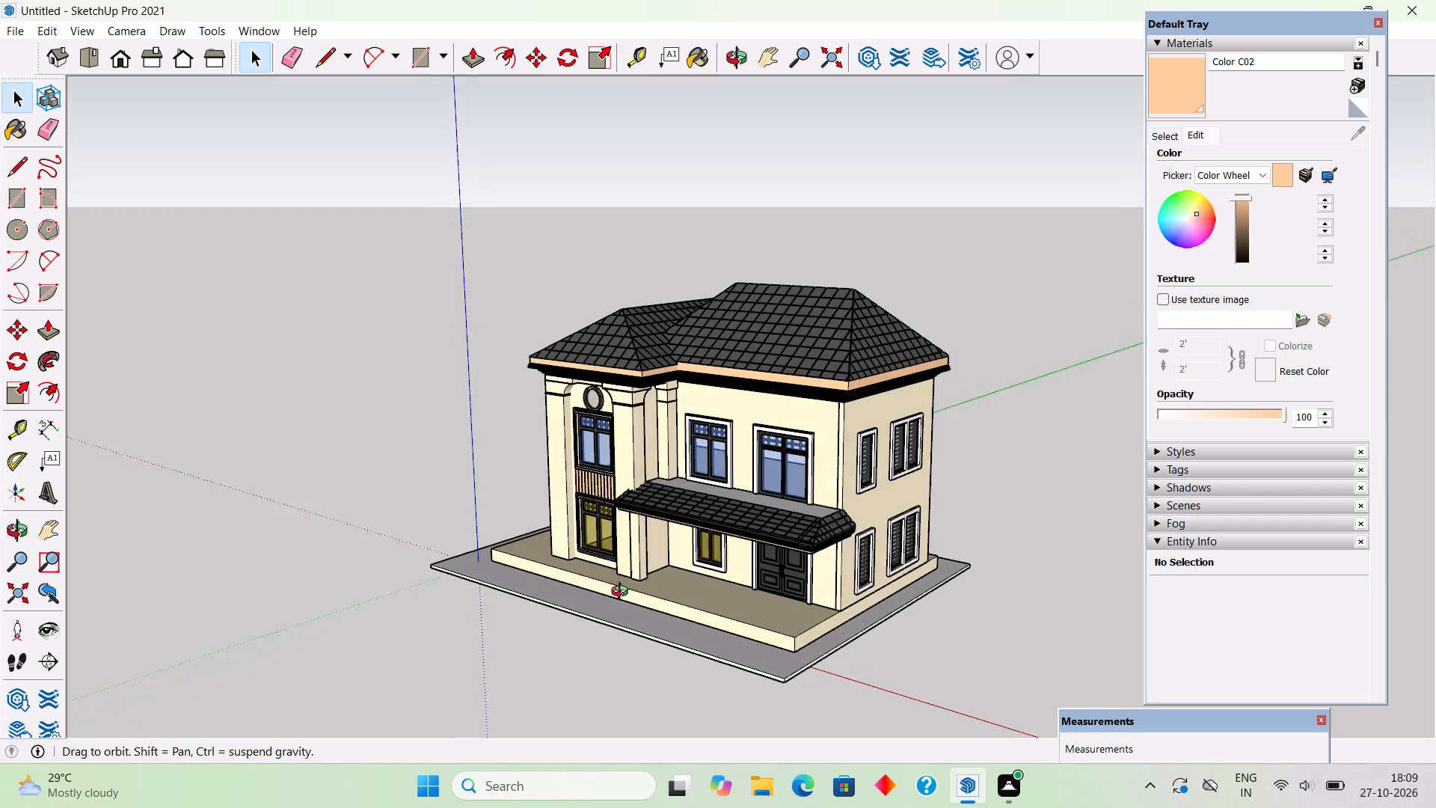
{"action": "middle_click_drag", "start_coordinate": [623, 593], "coordinate": [541, 577]}
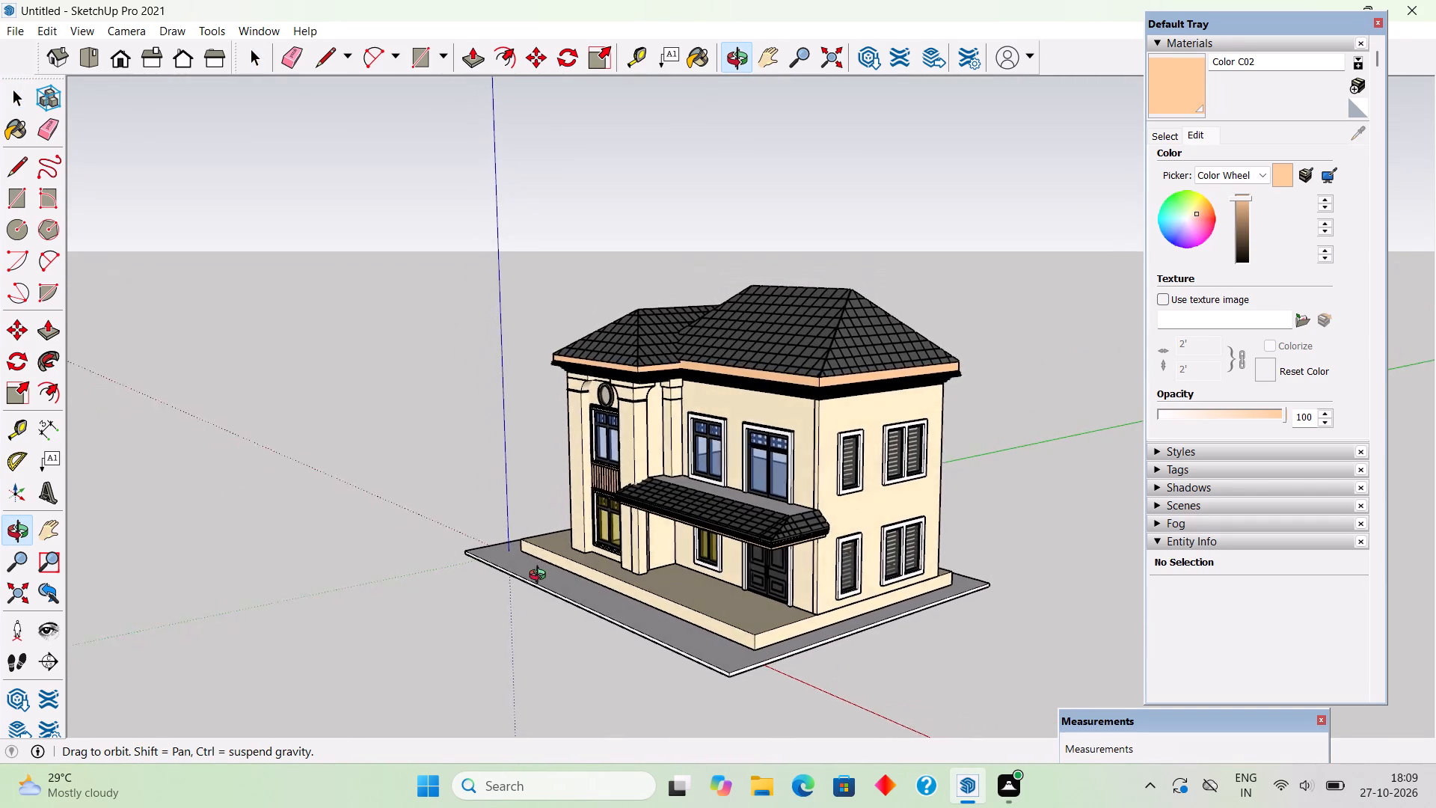
{"action": "middle_click_drag", "start_coordinate": [541, 577], "coordinate": [530, 581]}
Push the plinth's long front face slightly inward toward the house inside its group, and exit the group.
{"action": "scroll", "coordinate": [640, 611], "scroll_direction": "up", "scroll_amount": 5}
{"action": "triple_click", "coordinate": [647, 592]}
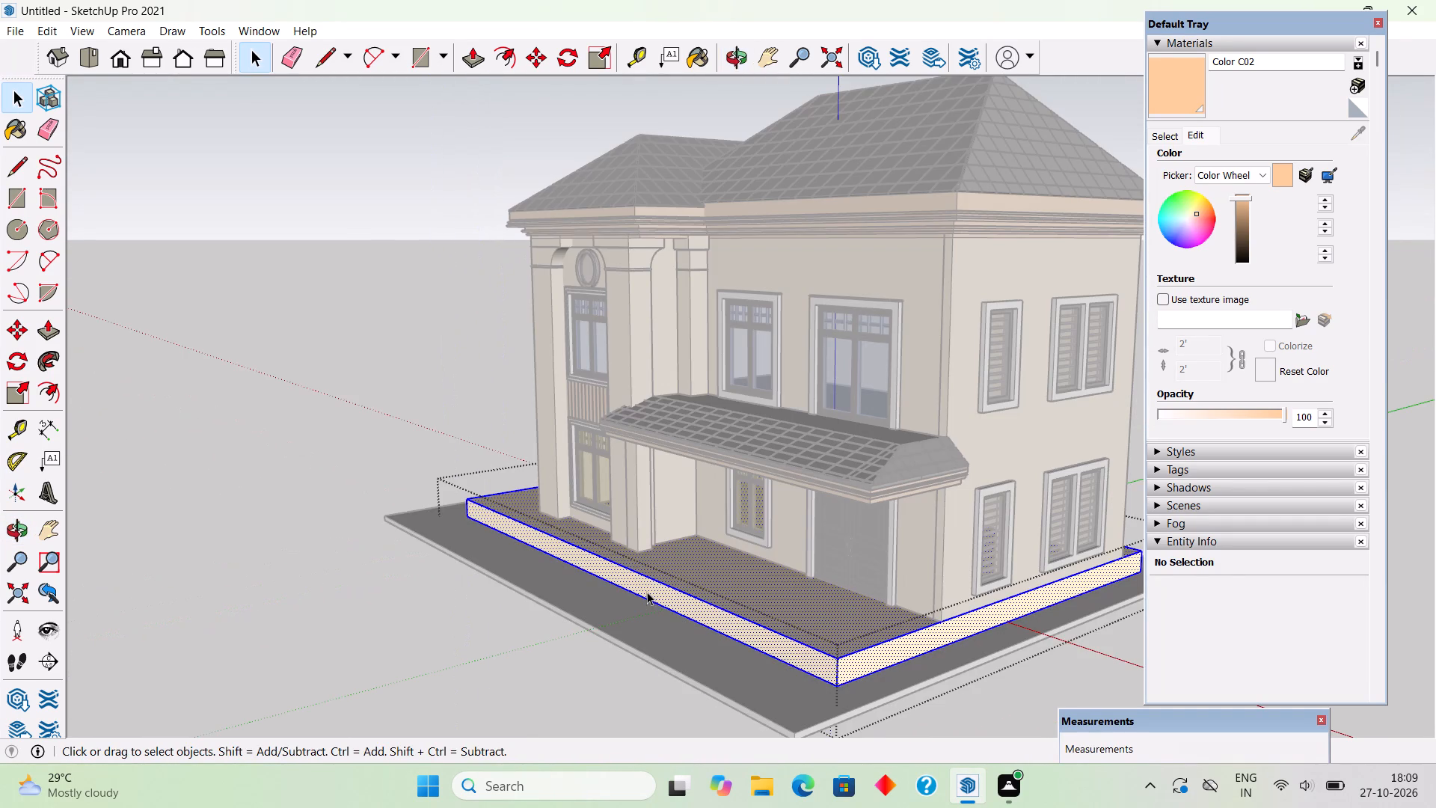
{"action": "key", "text": "p"}
{"action": "left_click", "coordinate": [647, 592]}
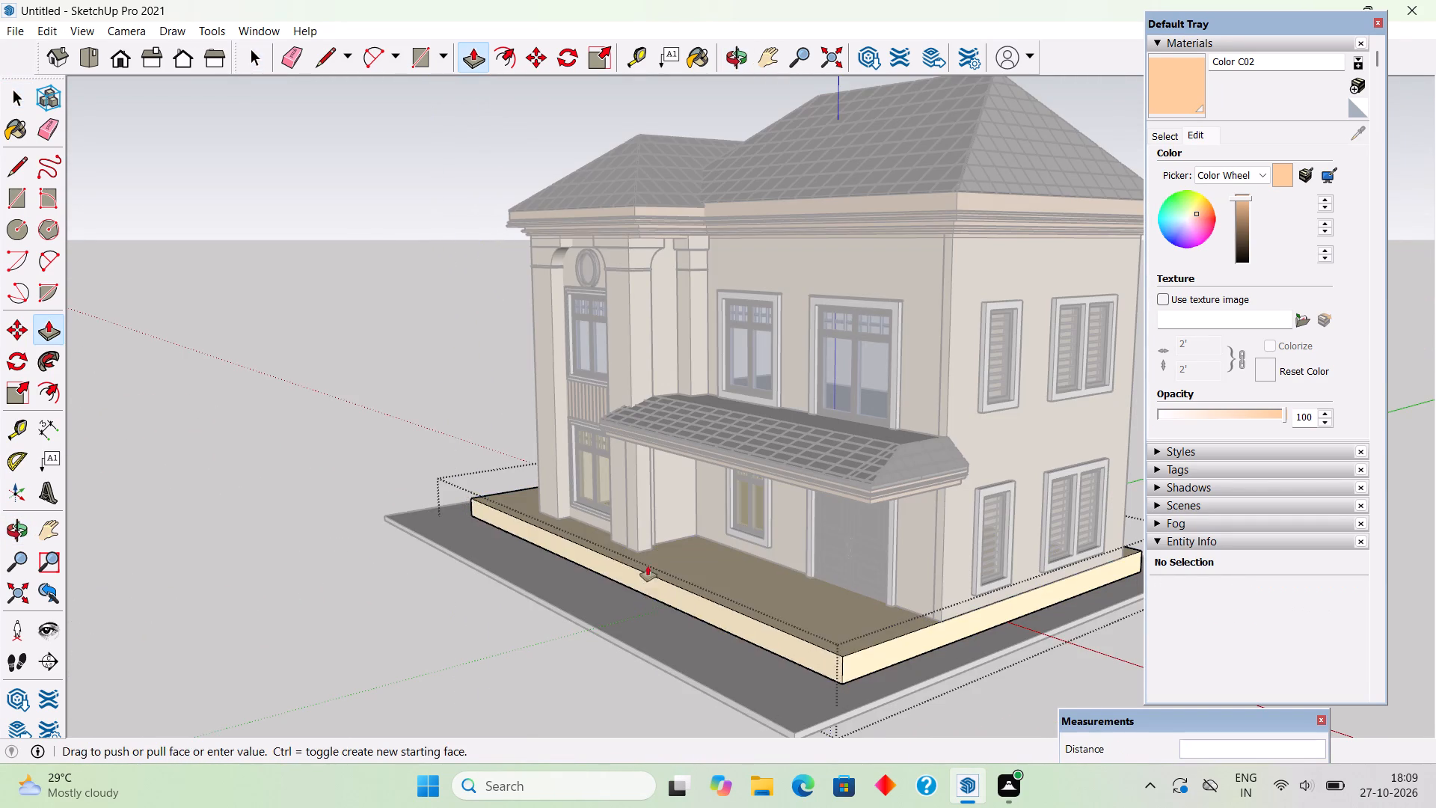
{"action": "left_click", "coordinate": [642, 536]}
{"action": "key", "text": "space"}
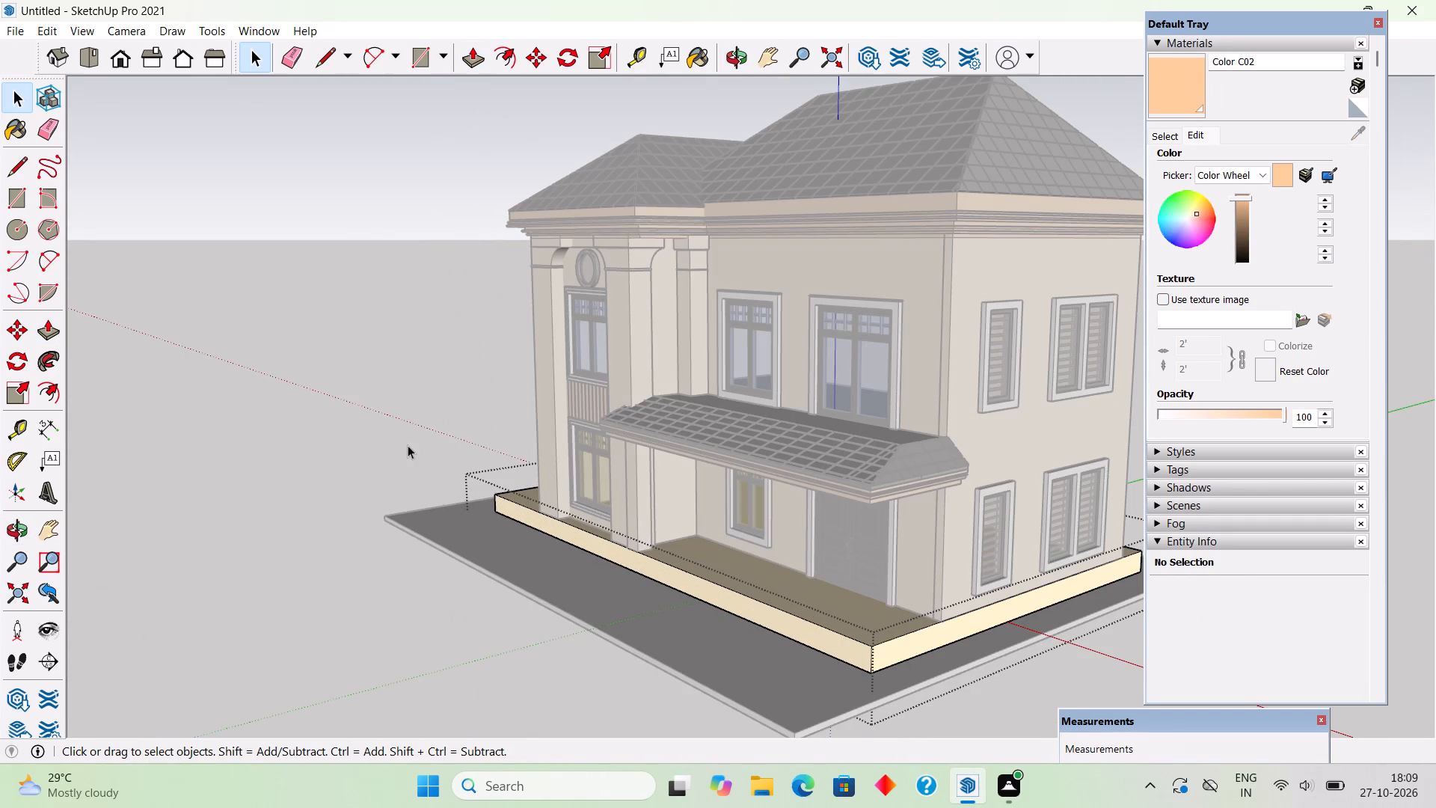
{"action": "left_click", "coordinate": [408, 445]}
Place a guide on the canopy's flat top, offset 9" toward the house from the upper edge of the front roof tiles.
{"action": "scroll", "coordinate": [406, 444], "scroll_direction": "down", "scroll_amount": 4}
{"action": "middle_click_drag", "start_coordinate": [399, 469], "coordinate": [435, 566]}
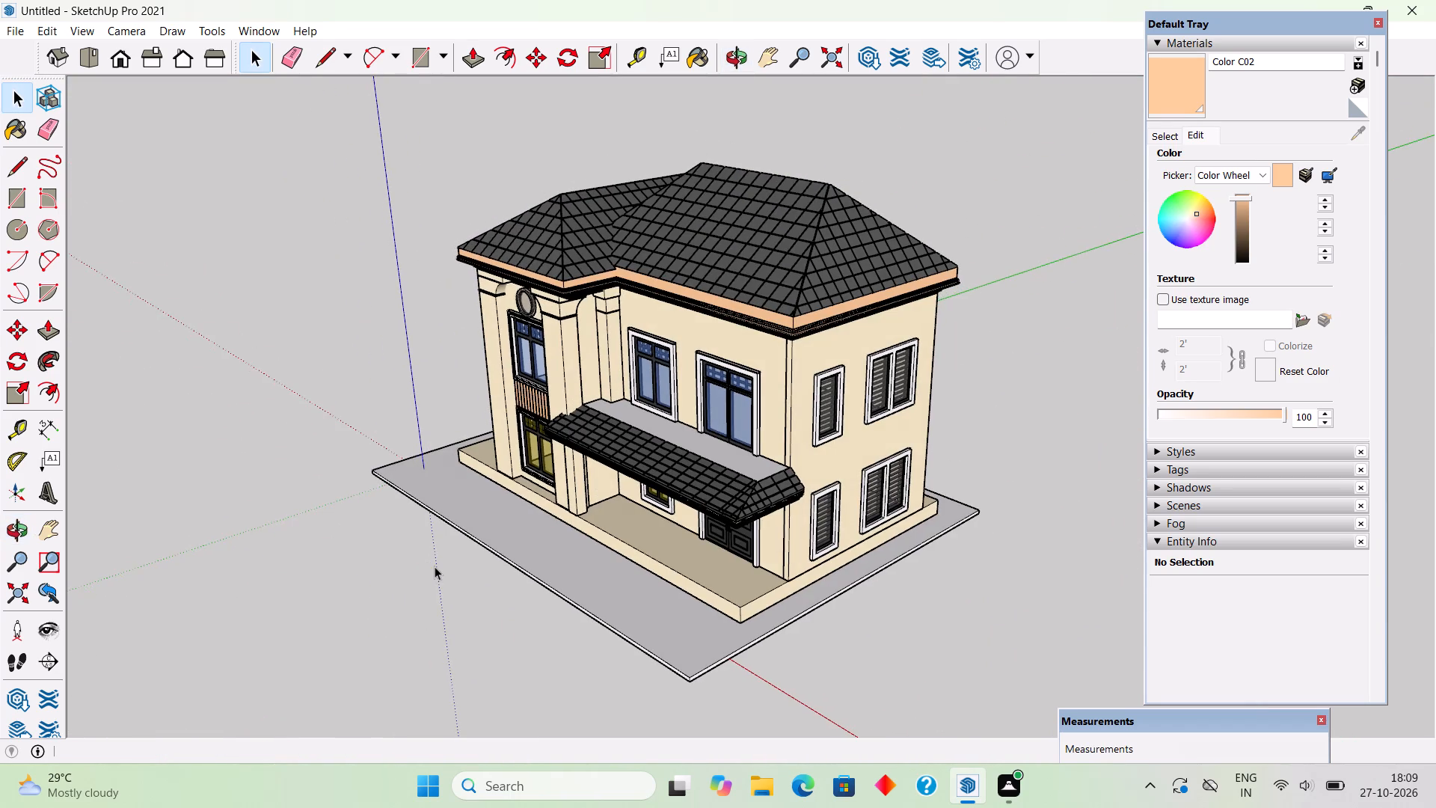
{"action": "middle_click_drag", "start_coordinate": [651, 594], "coordinate": [960, 631]}
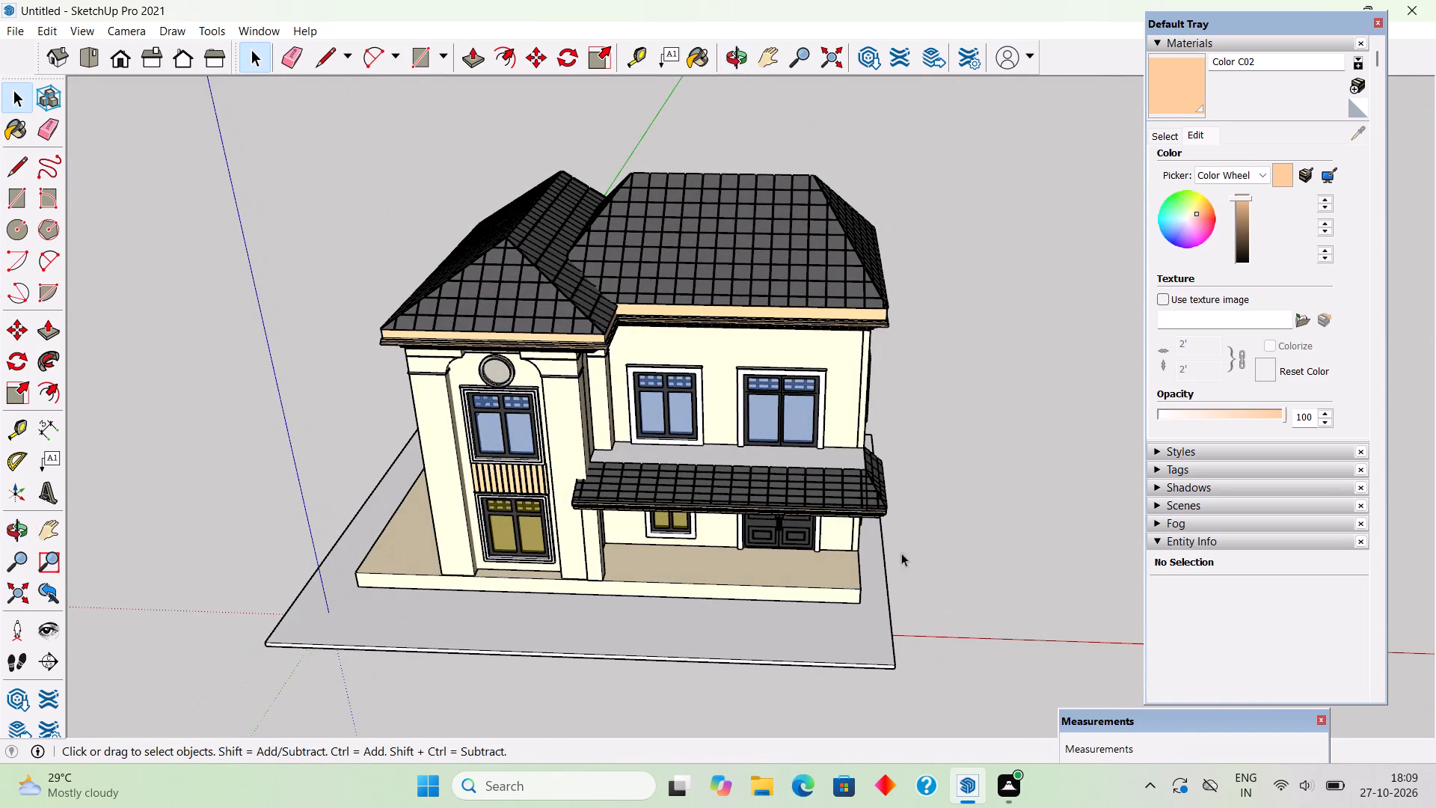
{"action": "middle_click_drag", "start_coordinate": [849, 454], "coordinate": [872, 589]}
{"action": "scroll", "coordinate": [858, 498], "scroll_direction": "up", "scroll_amount": 10}
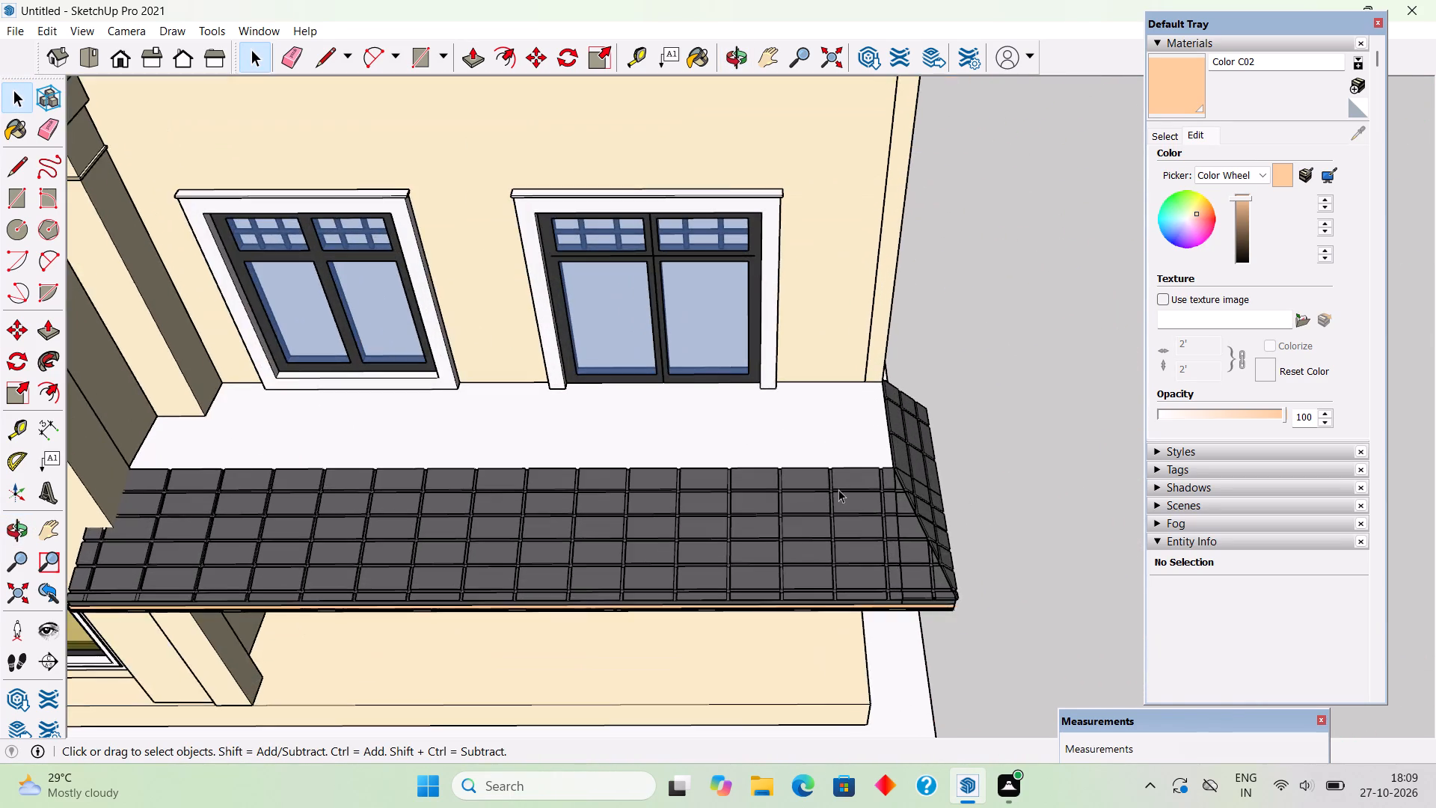
{"action": "middle_click_drag", "start_coordinate": [820, 476], "coordinate": [390, 587]}
{"action": "scroll", "coordinate": [621, 429], "scroll_direction": "up", "scroll_amount": 4}
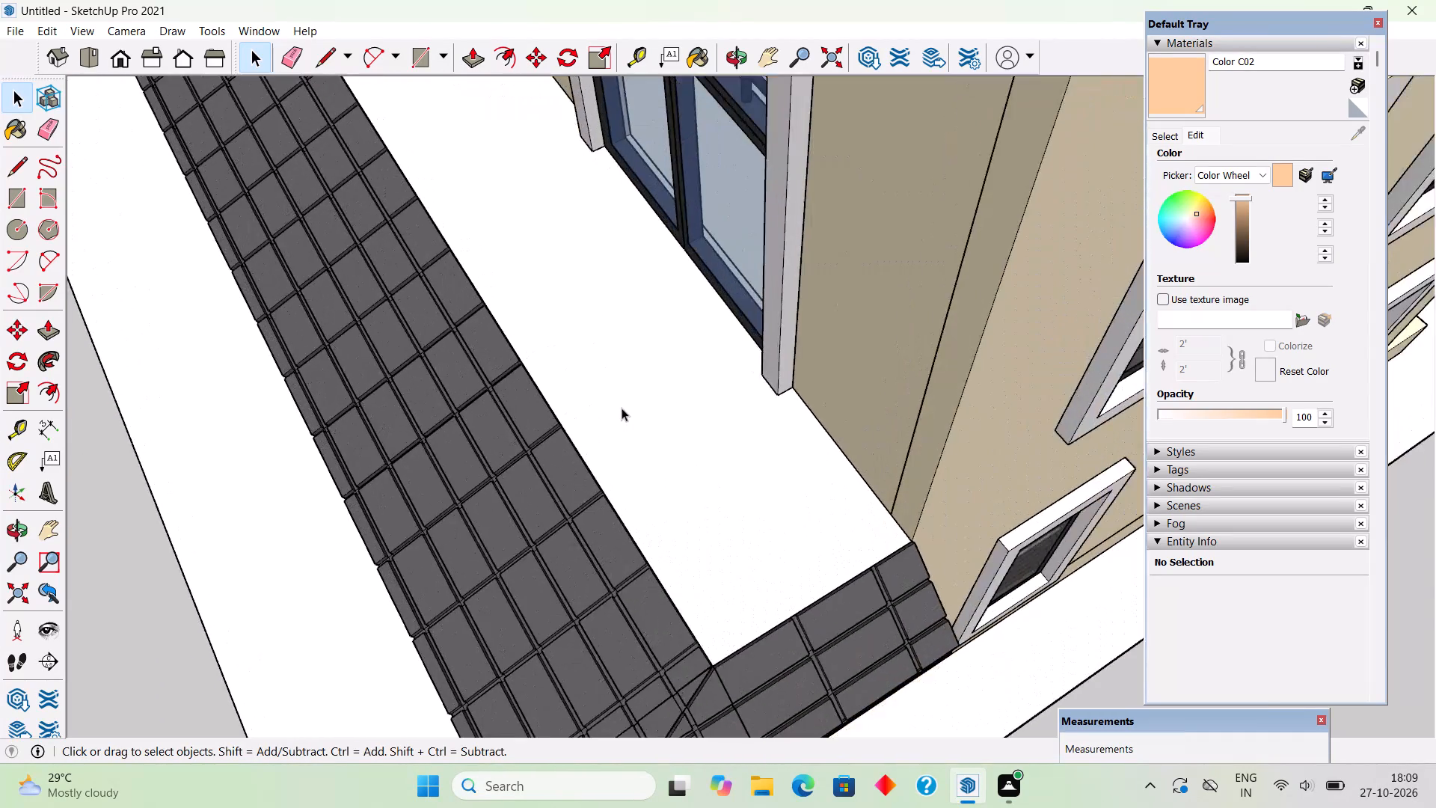
{"action": "scroll", "coordinate": [622, 408], "scroll_direction": "up", "scroll_amount": 6}
{"action": "middle_click_drag", "start_coordinate": [601, 448], "coordinate": [445, 483]}
{"action": "scroll", "coordinate": [483, 440], "scroll_direction": "up", "scroll_amount": 11}
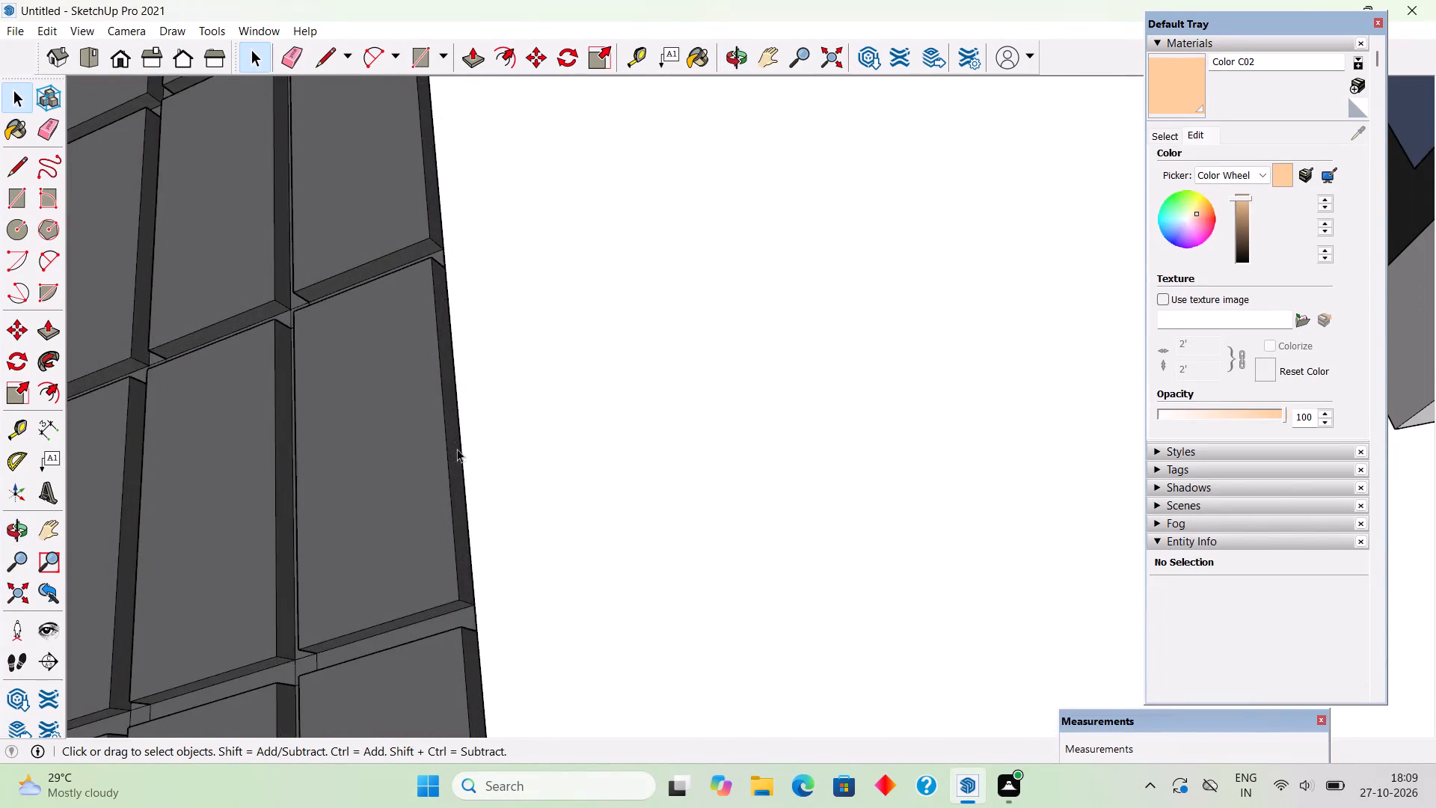
{"action": "middle_click_drag", "start_coordinate": [455, 449], "coordinate": [358, 462]}
{"action": "scroll", "coordinate": [445, 465], "scroll_direction": "up", "scroll_amount": 3}
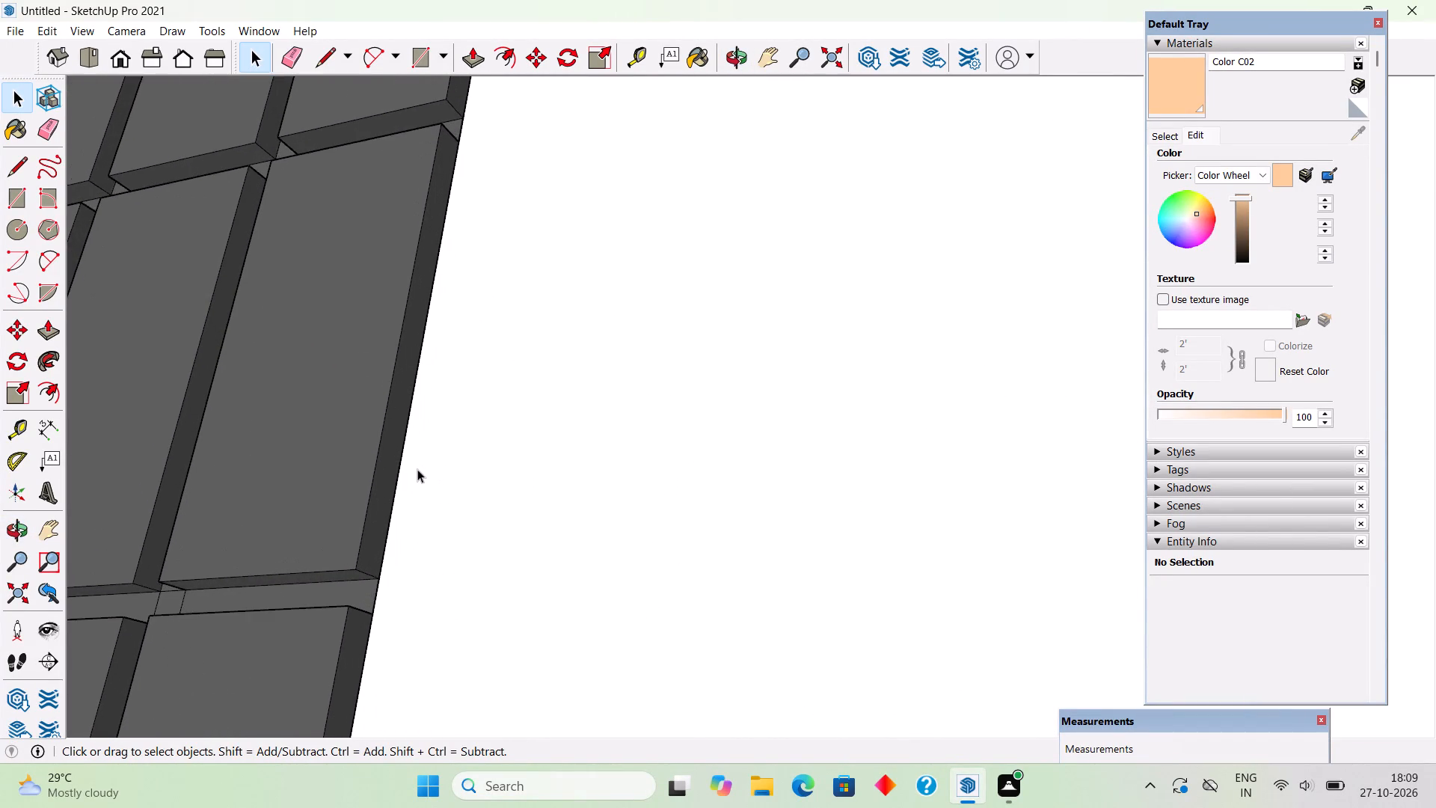
{"action": "scroll", "coordinate": [416, 471], "scroll_direction": "up", "scroll_amount": 3}
{"action": "key", "text": "t"}
{"action": "left_click", "coordinate": [392, 489]}
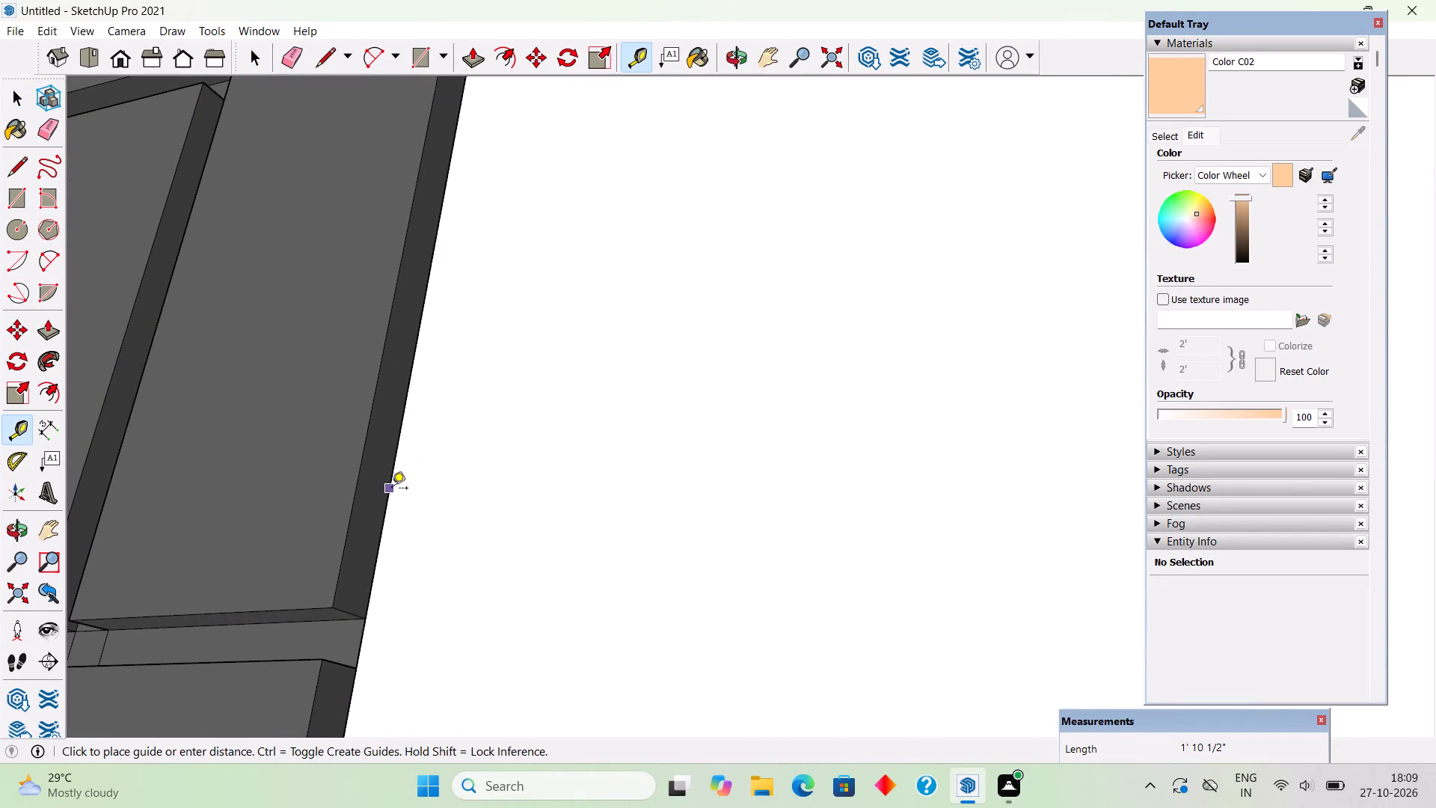
{"action": "key", "text": "9"}
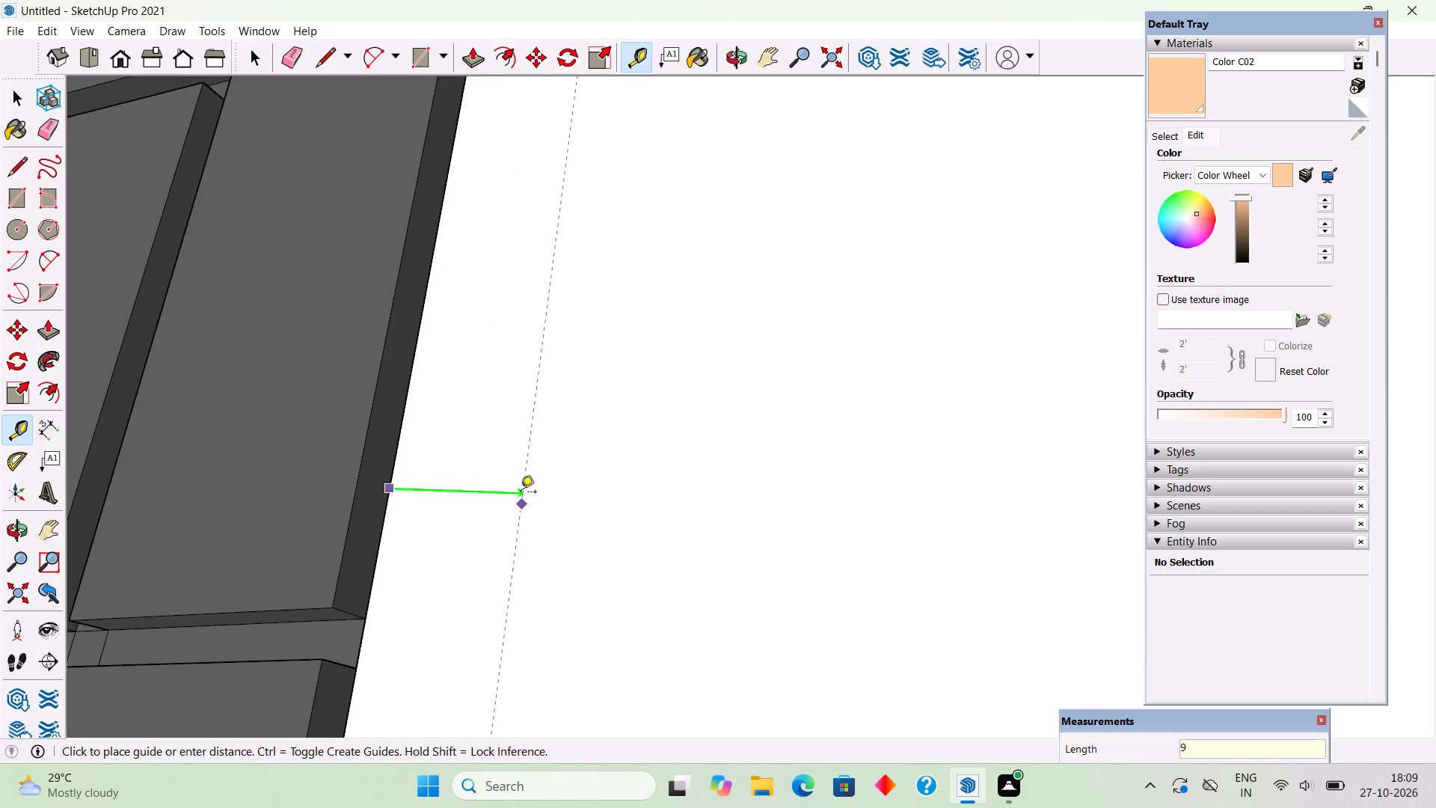
{"action": "key", "text": "shift+quotedbl"}
{"action": "key", "text": "Return"}
{"action": "scroll", "coordinate": [521, 493], "scroll_direction": "down", "scroll_amount": 15}
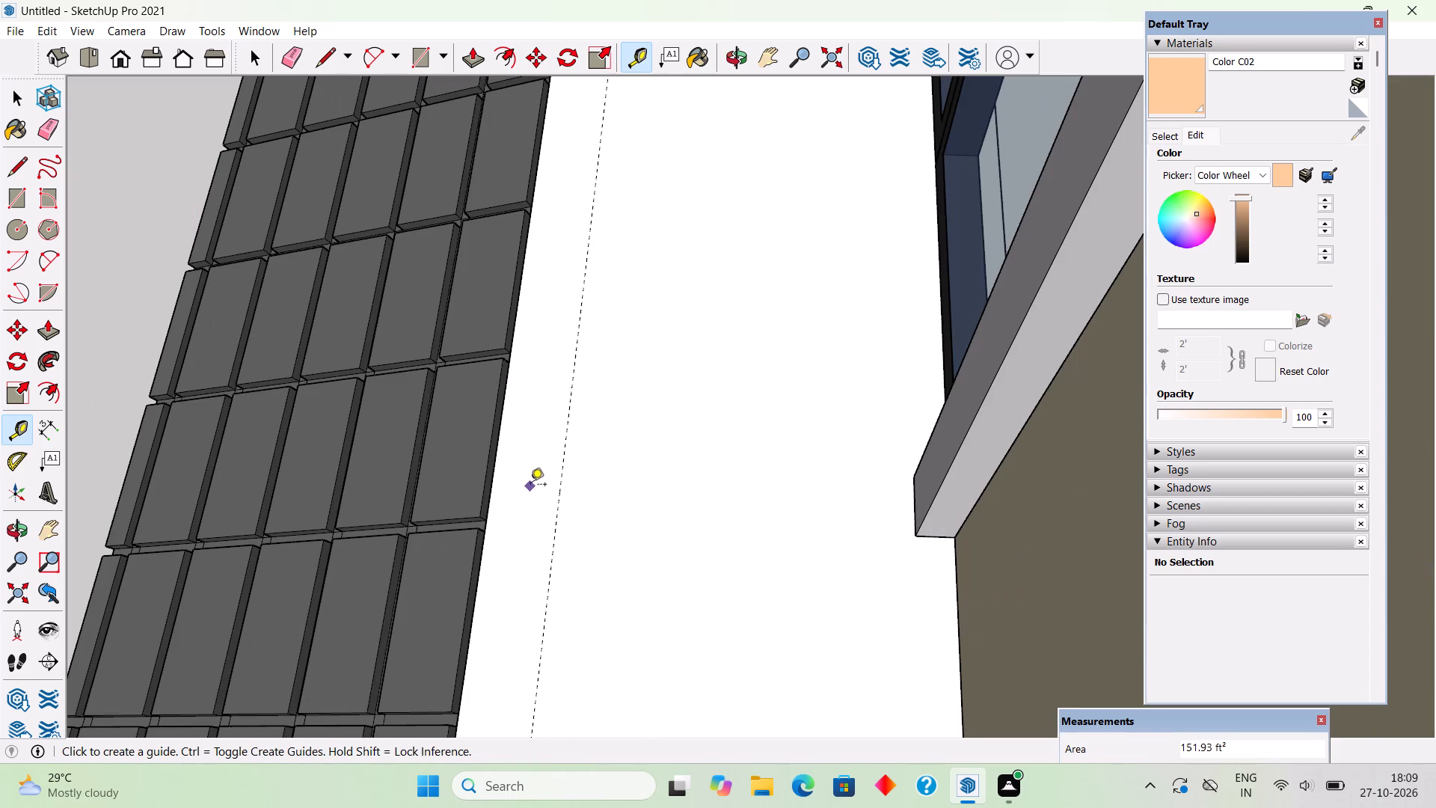
{"action": "key", "text": "space"}
Draw a rectangle about 30' 5" by 9" on the canopy's flat top, between the guide and the tiles' upper edge.
{"action": "scroll", "coordinate": [536, 480], "scroll_direction": "down", "scroll_amount": 5}
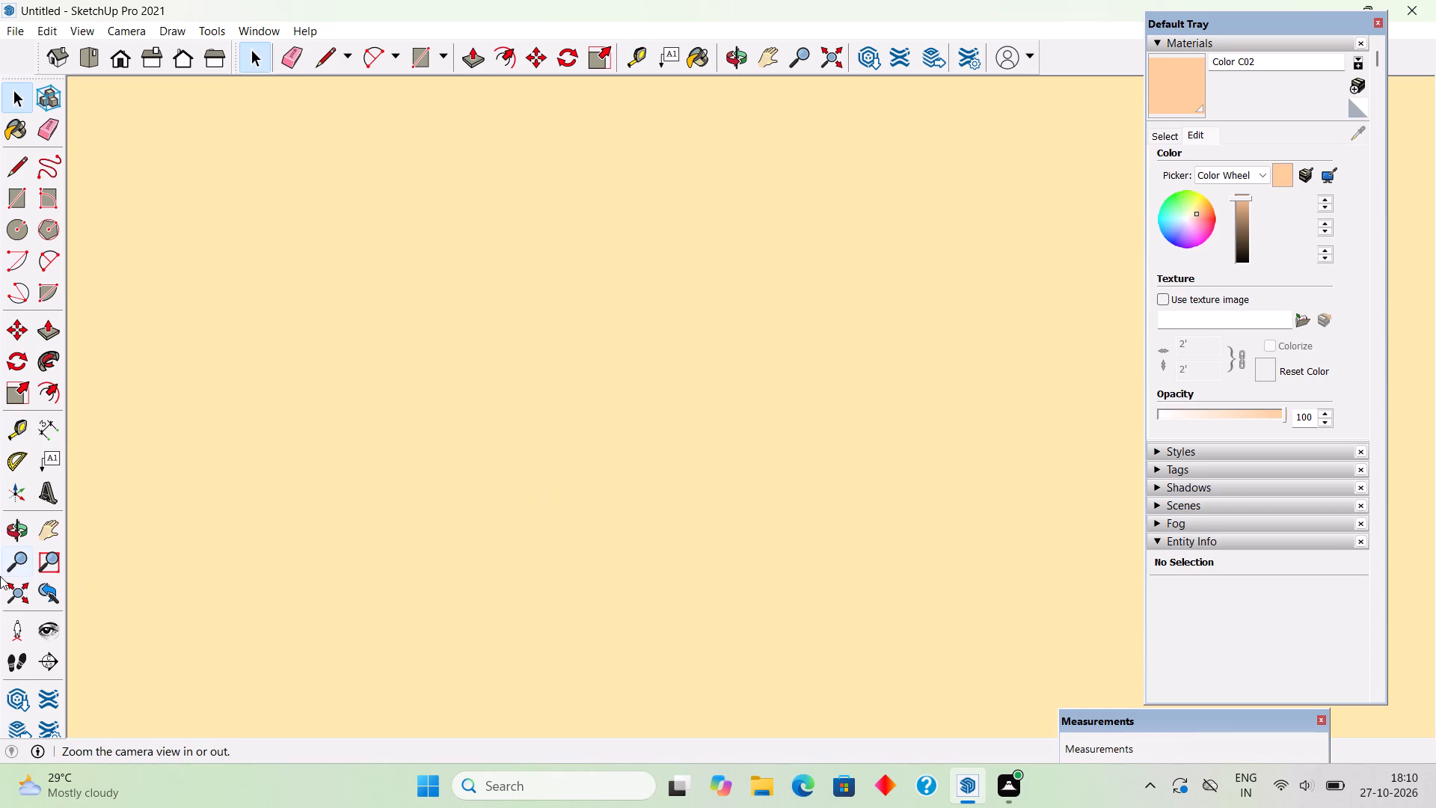
{"action": "left_click", "coordinate": [4, 596]}
{"action": "middle_click_drag", "start_coordinate": [575, 562], "coordinate": [654, 370]}
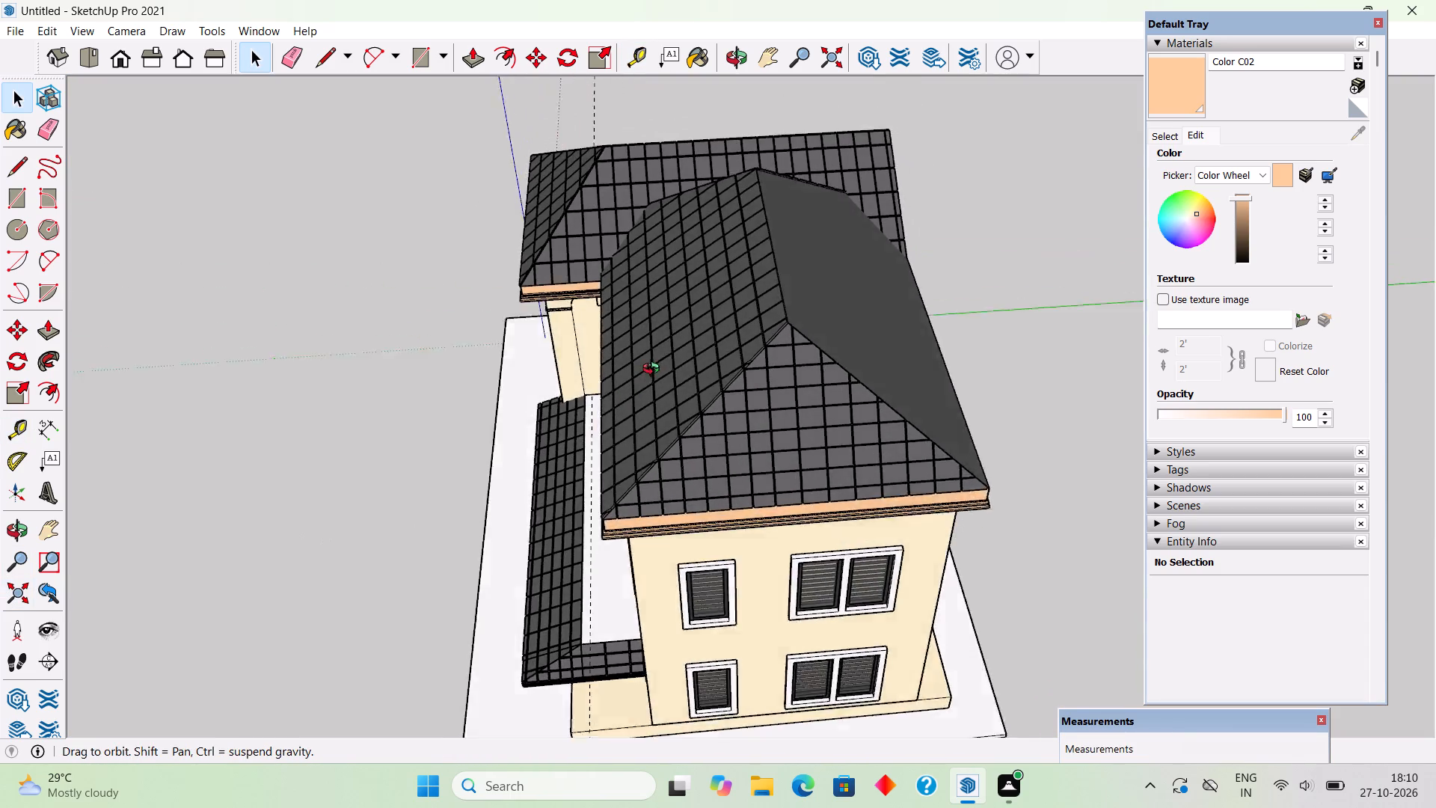
{"action": "middle_click_drag", "start_coordinate": [654, 370], "coordinate": [708, 319]}
{"action": "scroll", "coordinate": [641, 682], "scroll_direction": "up", "scroll_amount": 4}
{"action": "scroll", "coordinate": [559, 433], "scroll_direction": "up", "scroll_amount": 5}
{"action": "scroll", "coordinate": [597, 352], "scroll_direction": "up", "scroll_amount": 2}
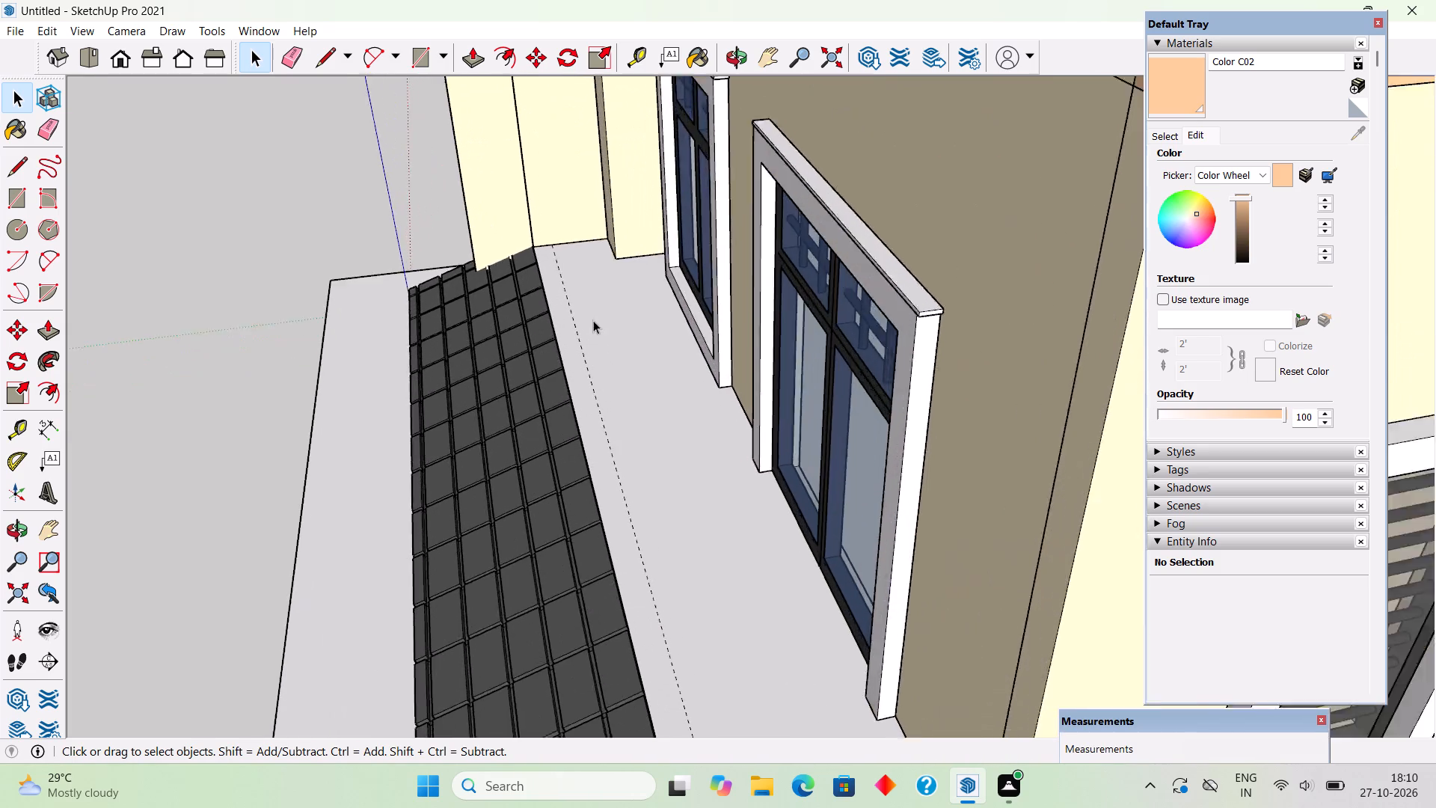
{"action": "scroll", "coordinate": [593, 320], "scroll_direction": "up", "scroll_amount": 3}
{"action": "scroll", "coordinate": [555, 238], "scroll_direction": "up", "scroll_amount": 4}
{"action": "key", "text": "r"}
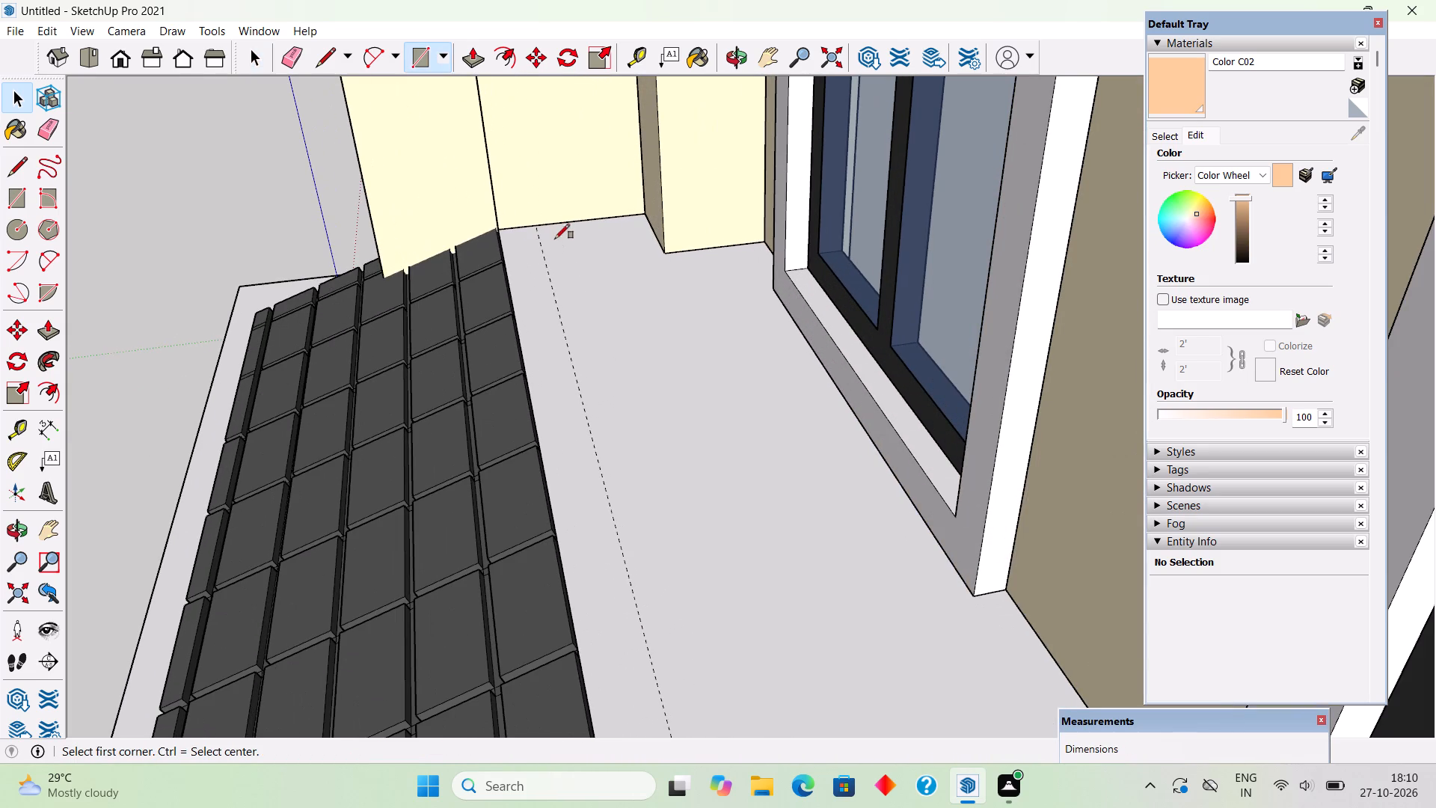
{"action": "scroll", "coordinate": [537, 230], "scroll_direction": "up", "scroll_amount": 4}
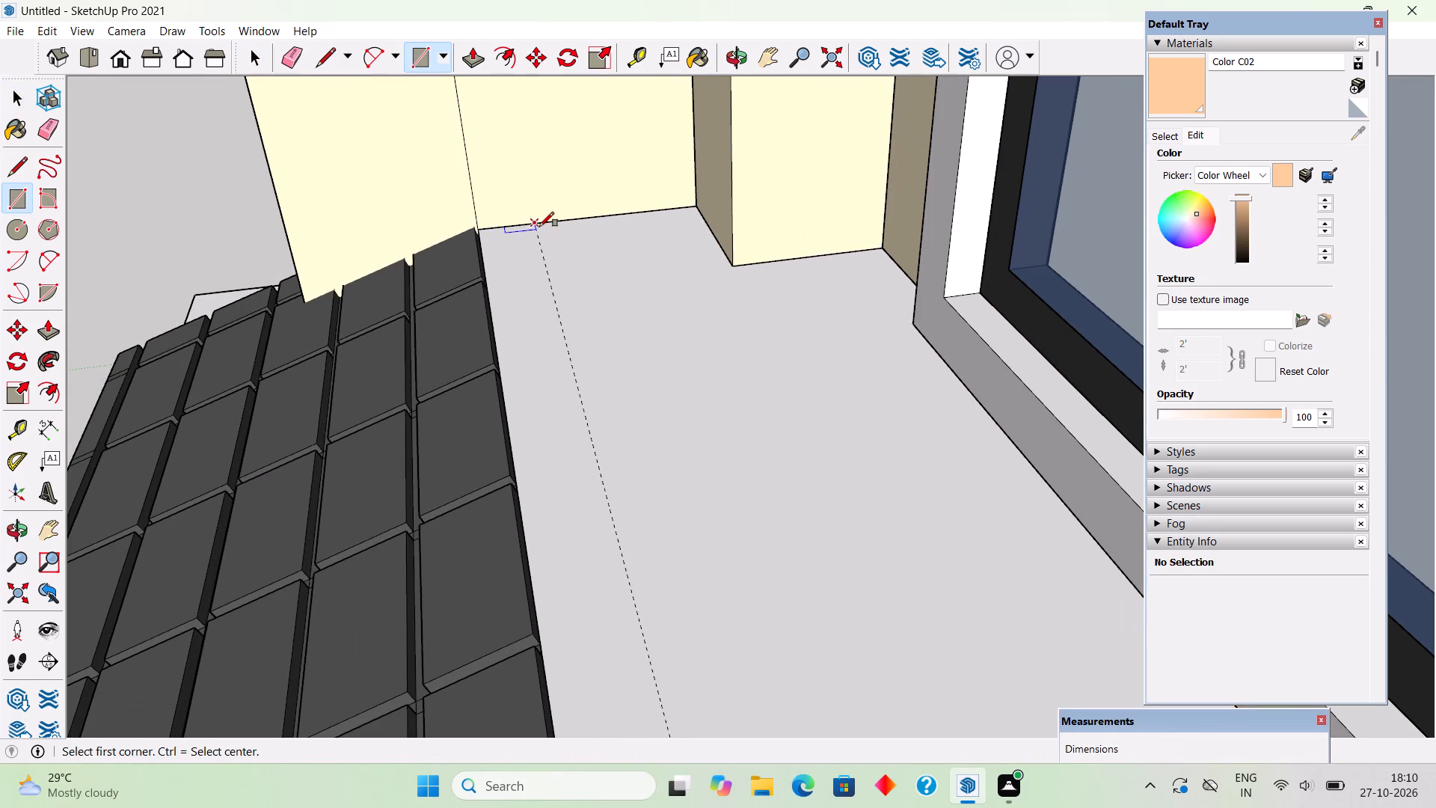
{"action": "left_click", "coordinate": [538, 224]}
{"action": "scroll", "coordinate": [534, 242], "scroll_direction": "down", "scroll_amount": 14}
{"action": "scroll", "coordinate": [540, 328], "scroll_direction": "down", "scroll_amount": 2}
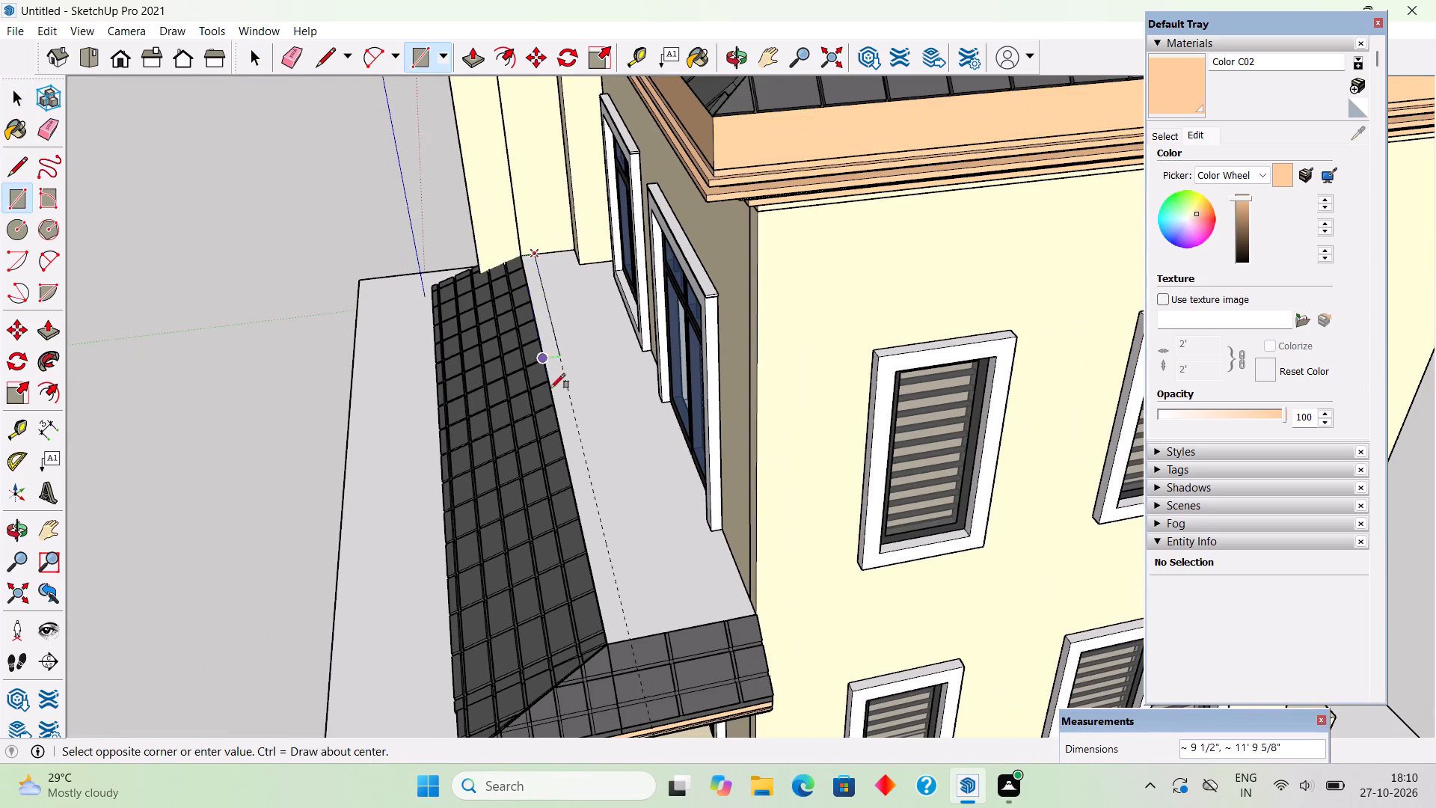
{"action": "scroll", "coordinate": [611, 661], "scroll_direction": "up", "scroll_amount": 12}
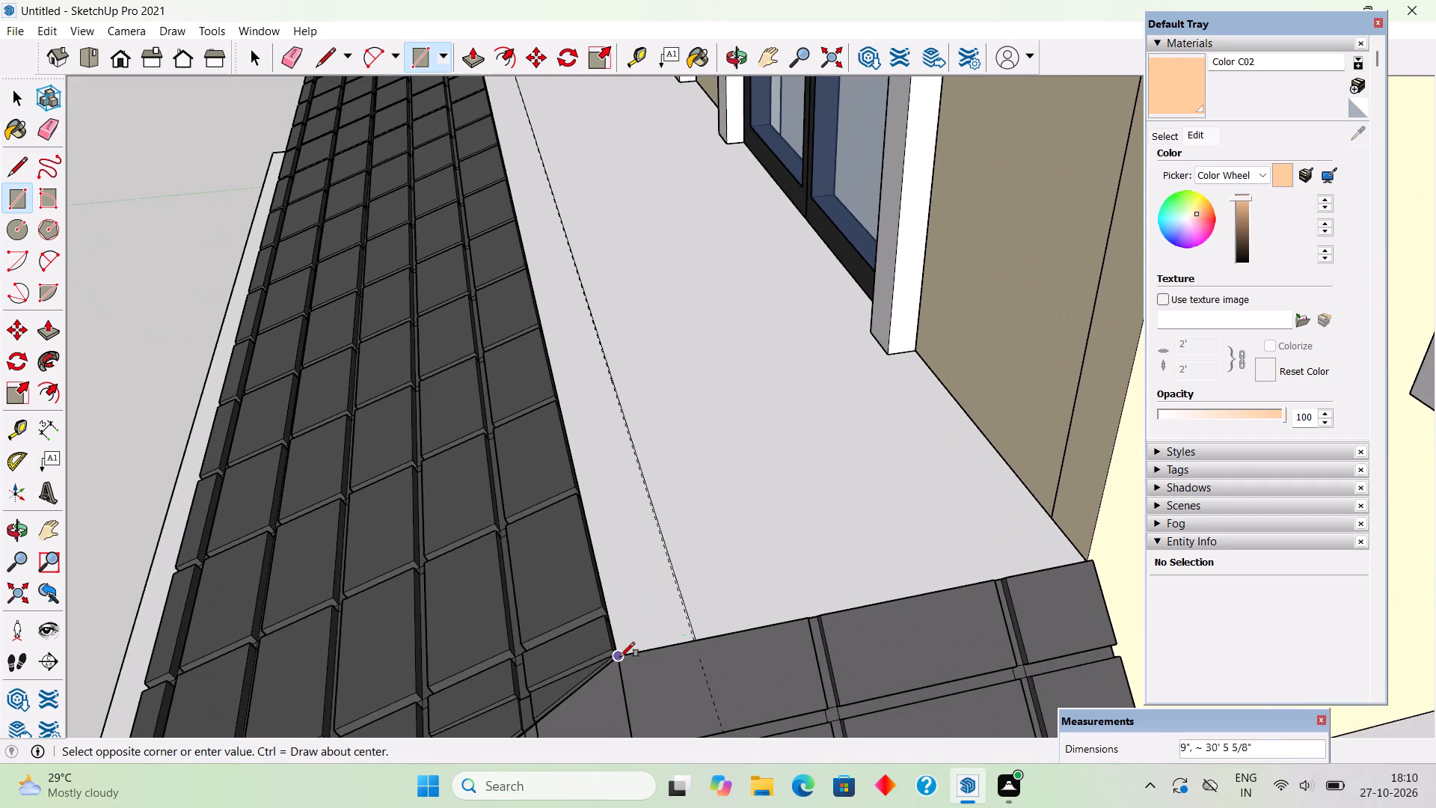
{"action": "middle_click_drag", "start_coordinate": [613, 661], "coordinate": [446, 688]}
{"action": "scroll", "coordinate": [475, 637], "scroll_direction": "up", "scroll_amount": 6}
{"action": "middle_click_drag", "start_coordinate": [476, 587], "coordinate": [461, 613]}
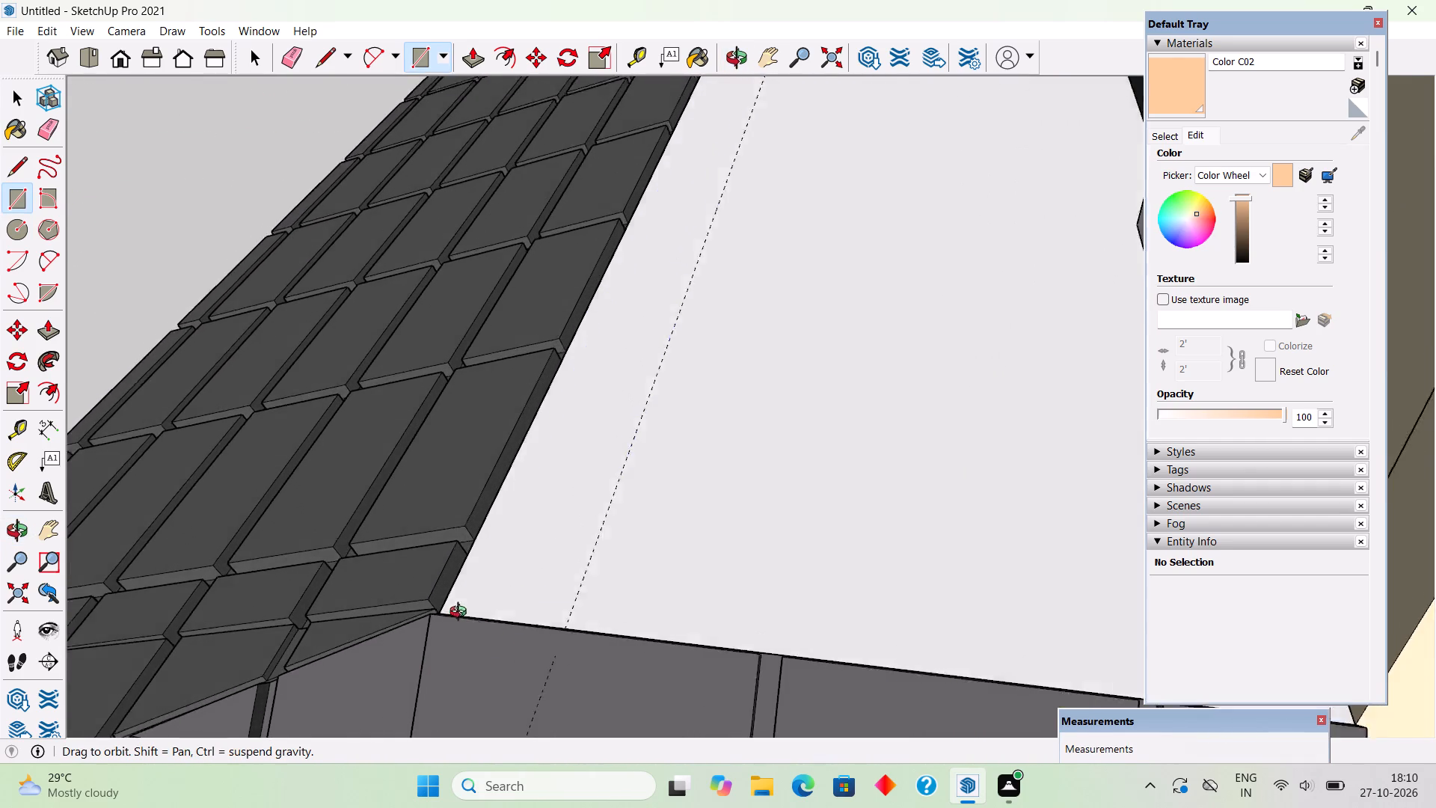
{"action": "middle_click_drag", "start_coordinate": [461, 613], "coordinate": [411, 689]}
{"action": "scroll", "coordinate": [414, 631], "scroll_direction": "up", "scroll_amount": 4}
{"action": "left_click", "coordinate": [418, 629]}
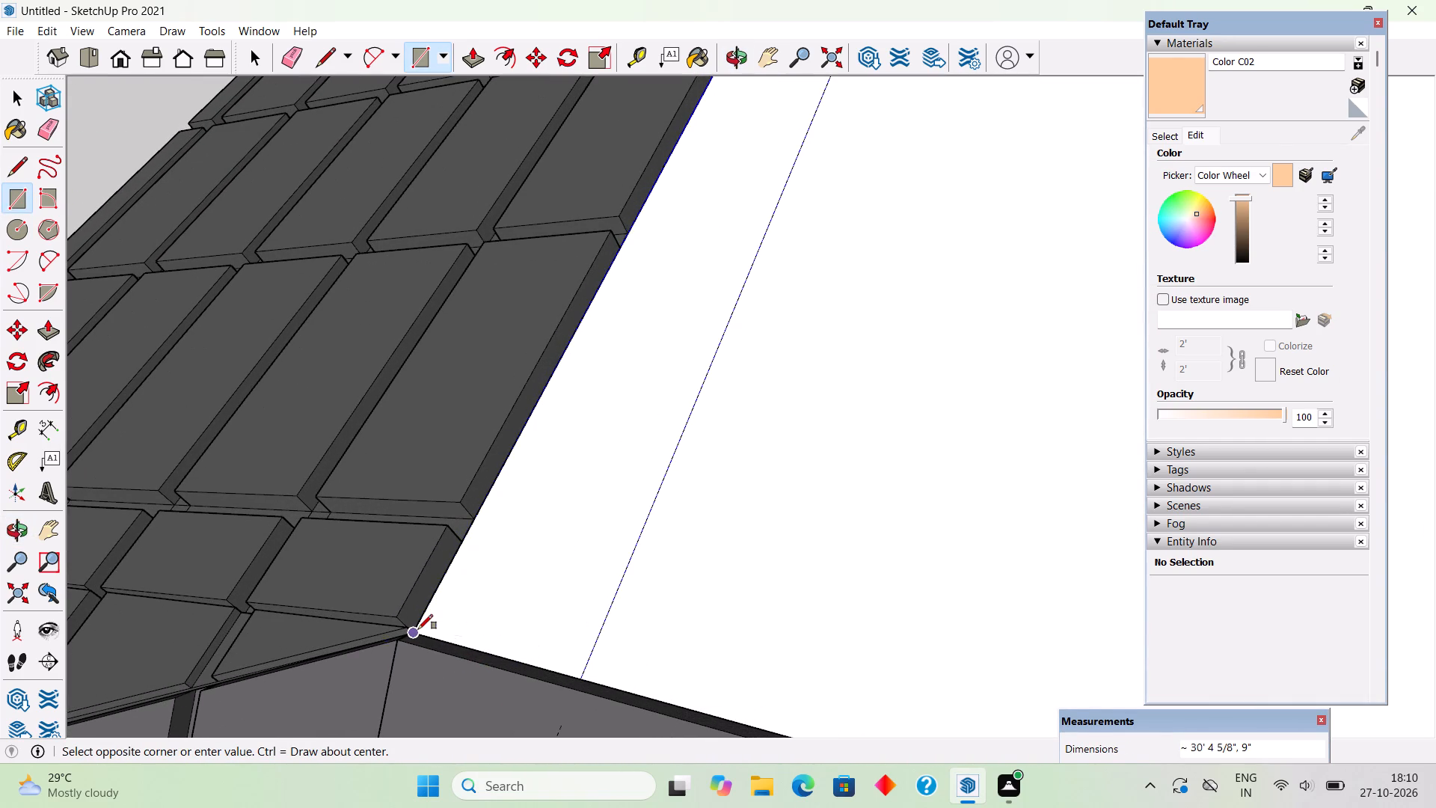
Push/Pull the 9" wide strip on the canopy top up 1' to form a low parapet wall.
{"action": "key", "text": "p"}
{"action": "left_click", "coordinate": [594, 572]}
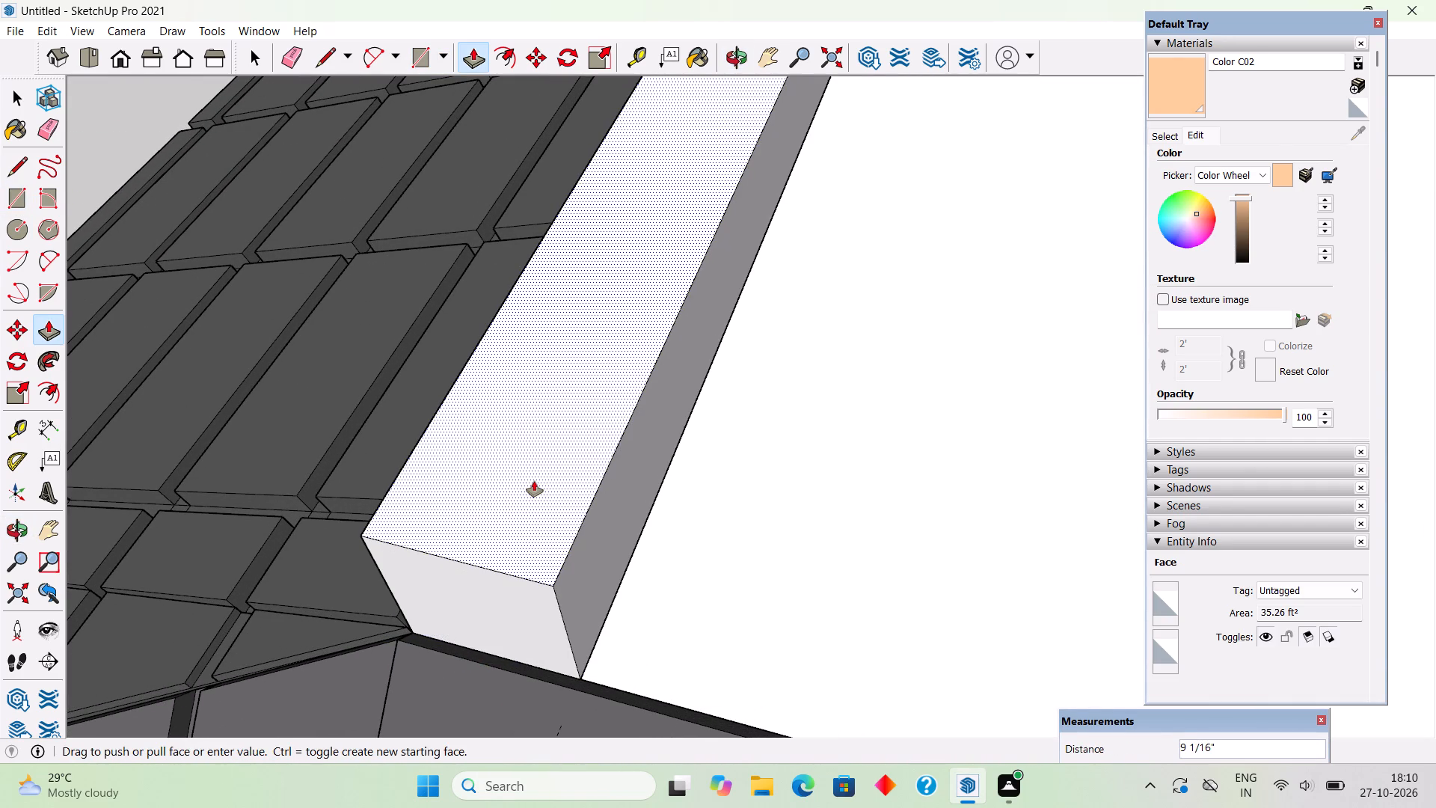
{"action": "type", "text": "1'"}
{"action": "key", "text": "Return"}
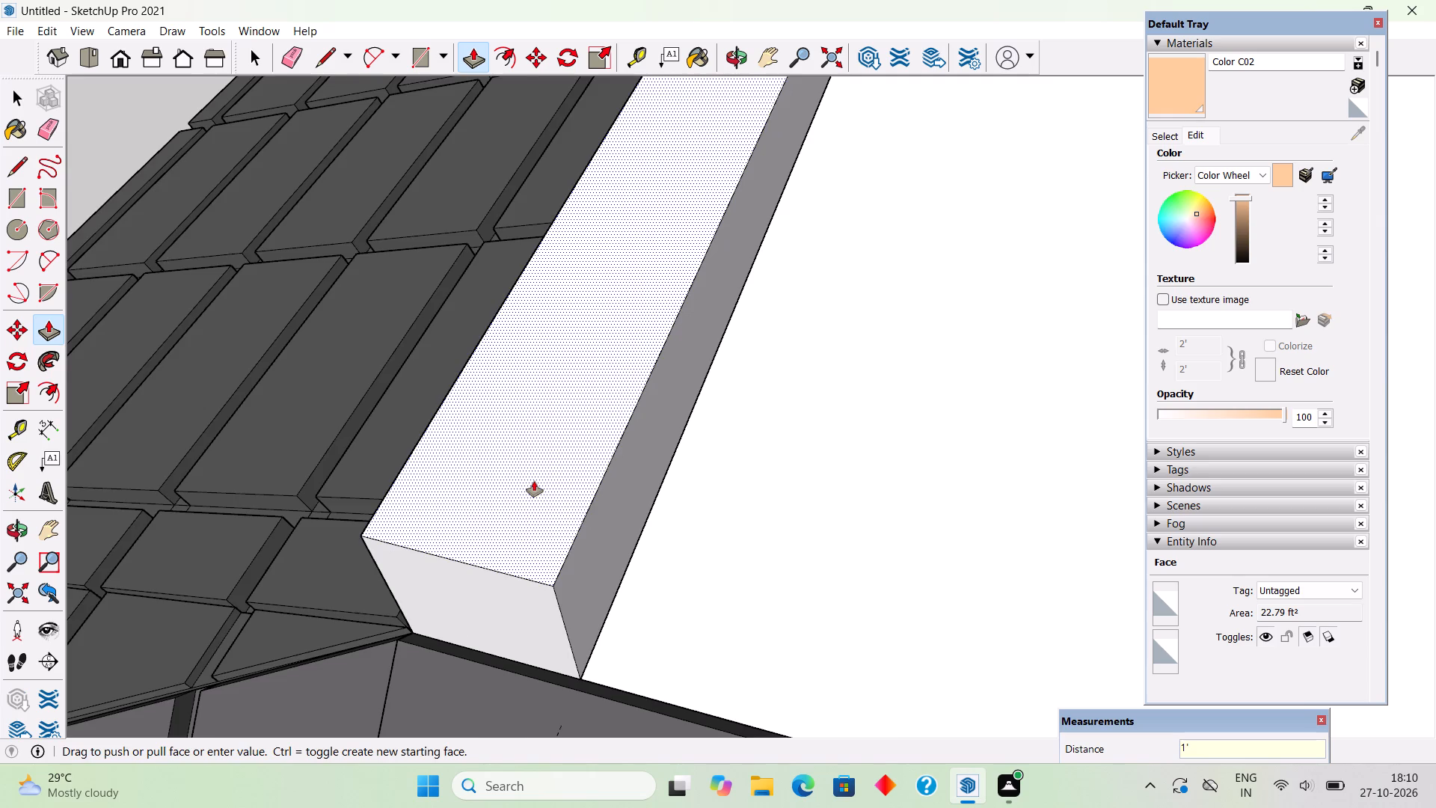
Examine the low parapet behind the canopy tiles from the front and the door-side corner.
{"action": "scroll", "coordinate": [534, 481], "scroll_direction": "down", "scroll_amount": 6}
{"action": "middle_click_drag", "start_coordinate": [586, 598], "coordinate": [889, 269]}
{"action": "middle_click_drag", "start_coordinate": [619, 575], "coordinate": [815, 586]}
{"action": "scroll", "coordinate": [815, 586], "scroll_direction": "down", "scroll_amount": 4}
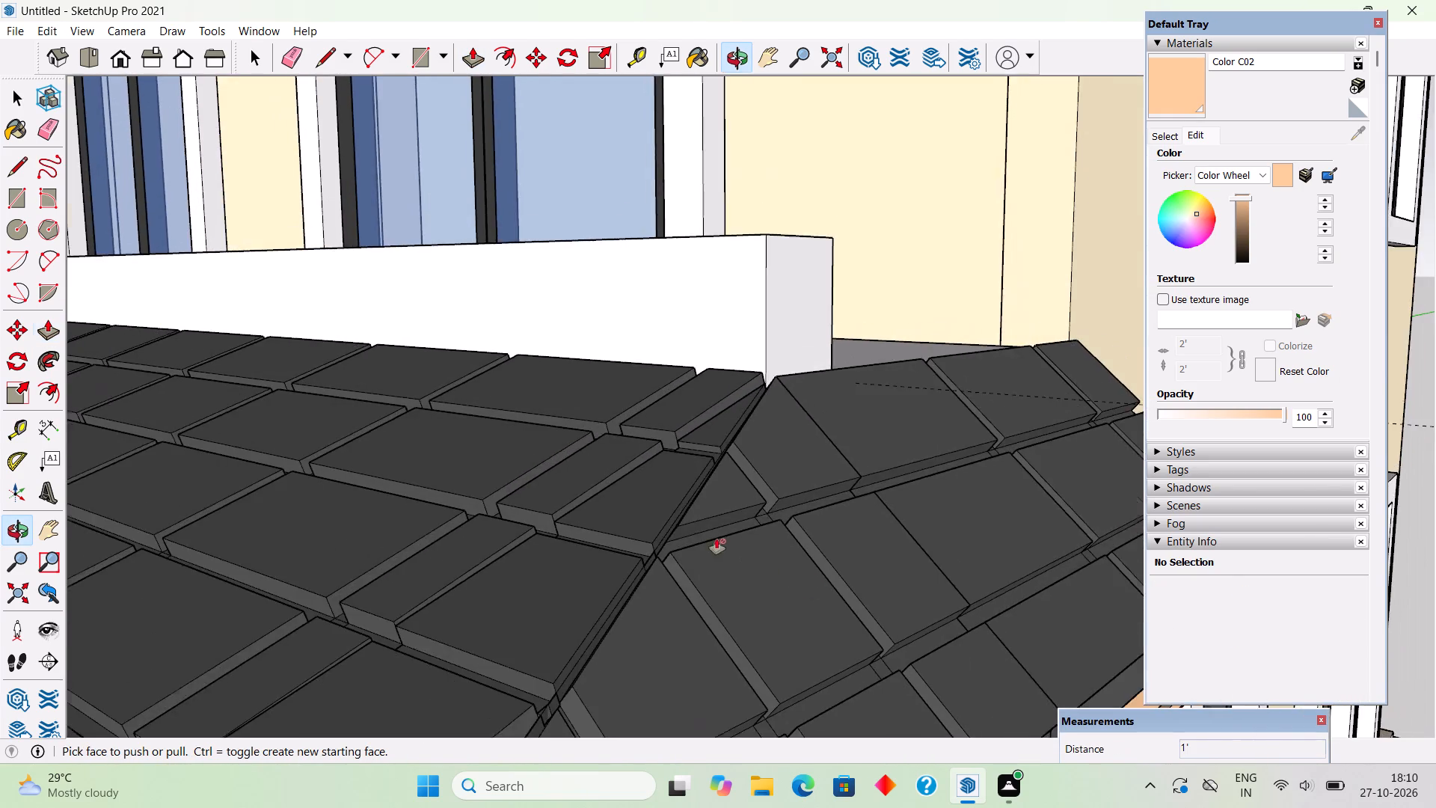
{"action": "scroll", "coordinate": [714, 539], "scroll_direction": "down", "scroll_amount": 12}
{"action": "middle_click_drag", "start_coordinate": [659, 611], "coordinate": [892, 720]}
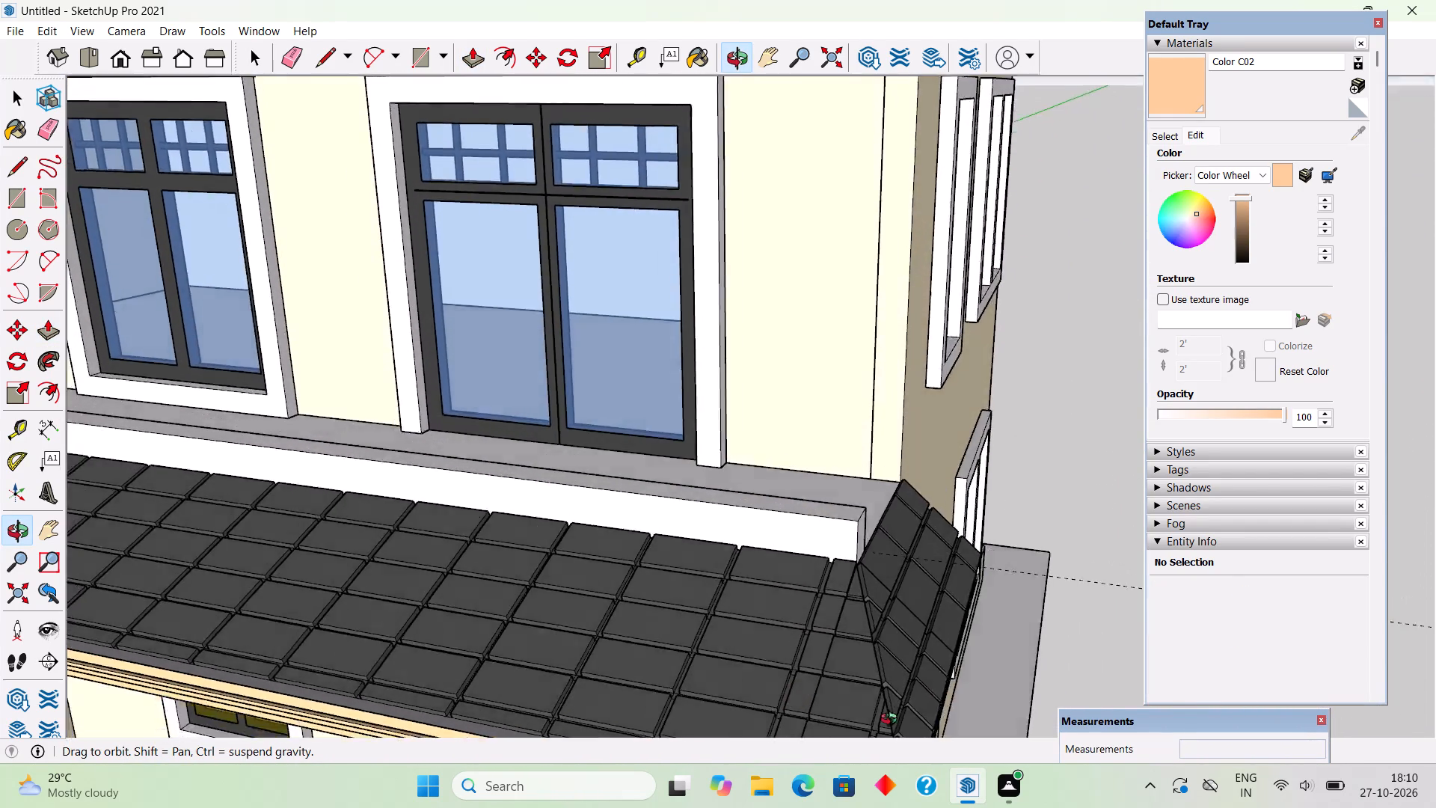
{"action": "middle_click_drag", "start_coordinate": [892, 720], "coordinate": [705, 537]}
{"action": "scroll", "coordinate": [705, 537], "scroll_direction": "down", "scroll_amount": 7}
{"action": "middle_click_drag", "start_coordinate": [691, 537], "coordinate": [497, 716]}
{"action": "scroll", "coordinate": [823, 610], "scroll_direction": "down", "scroll_amount": 1}
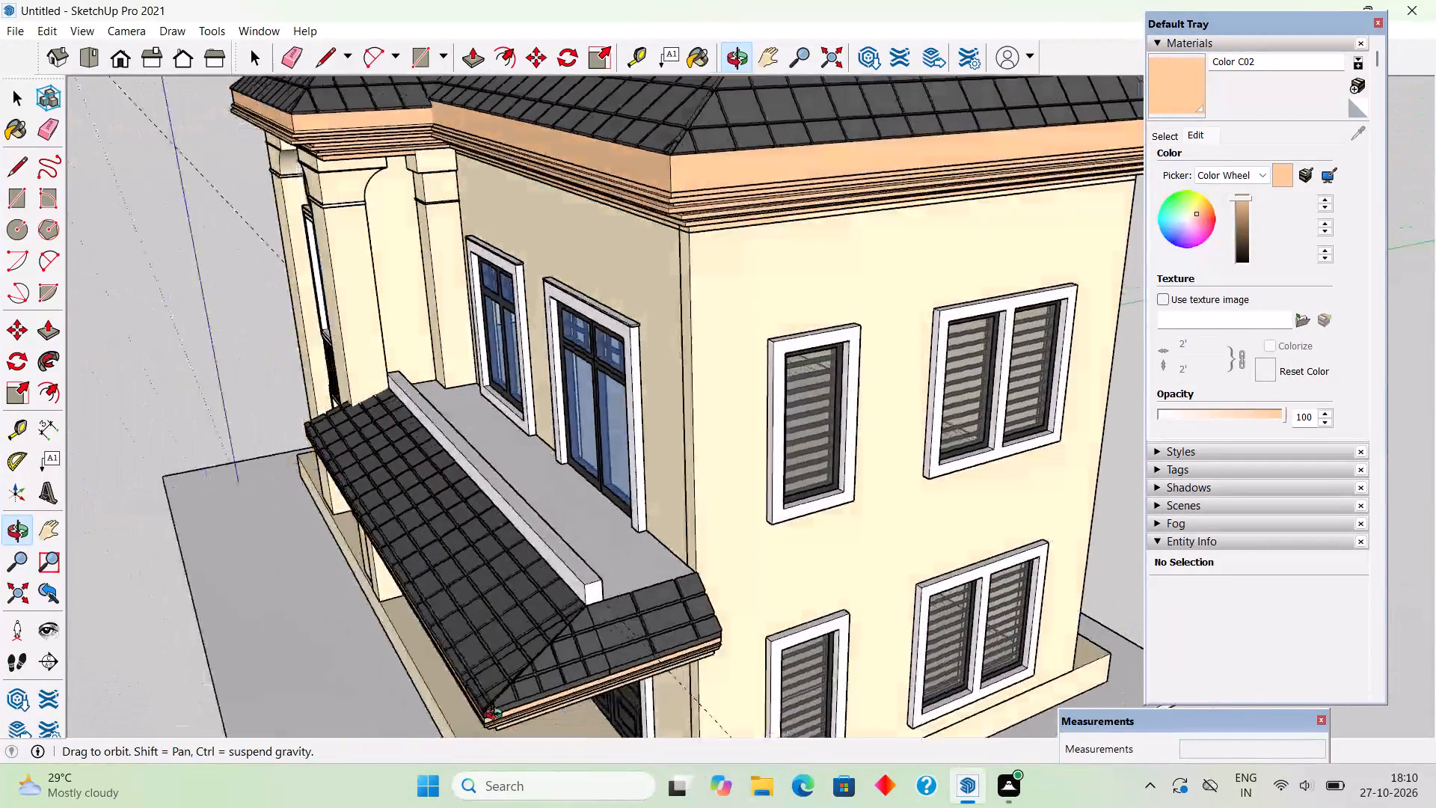
Place a guide 9" in from the parapet's door-side end and draw a vertical line along it across the inner face.
{"action": "middle_click_drag", "start_coordinate": [497, 716], "coordinate": [502, 658]}
{"action": "middle_click_drag", "start_coordinate": [611, 548], "coordinate": [254, 628]}
{"action": "scroll", "coordinate": [421, 495], "scroll_direction": "up", "scroll_amount": 8}
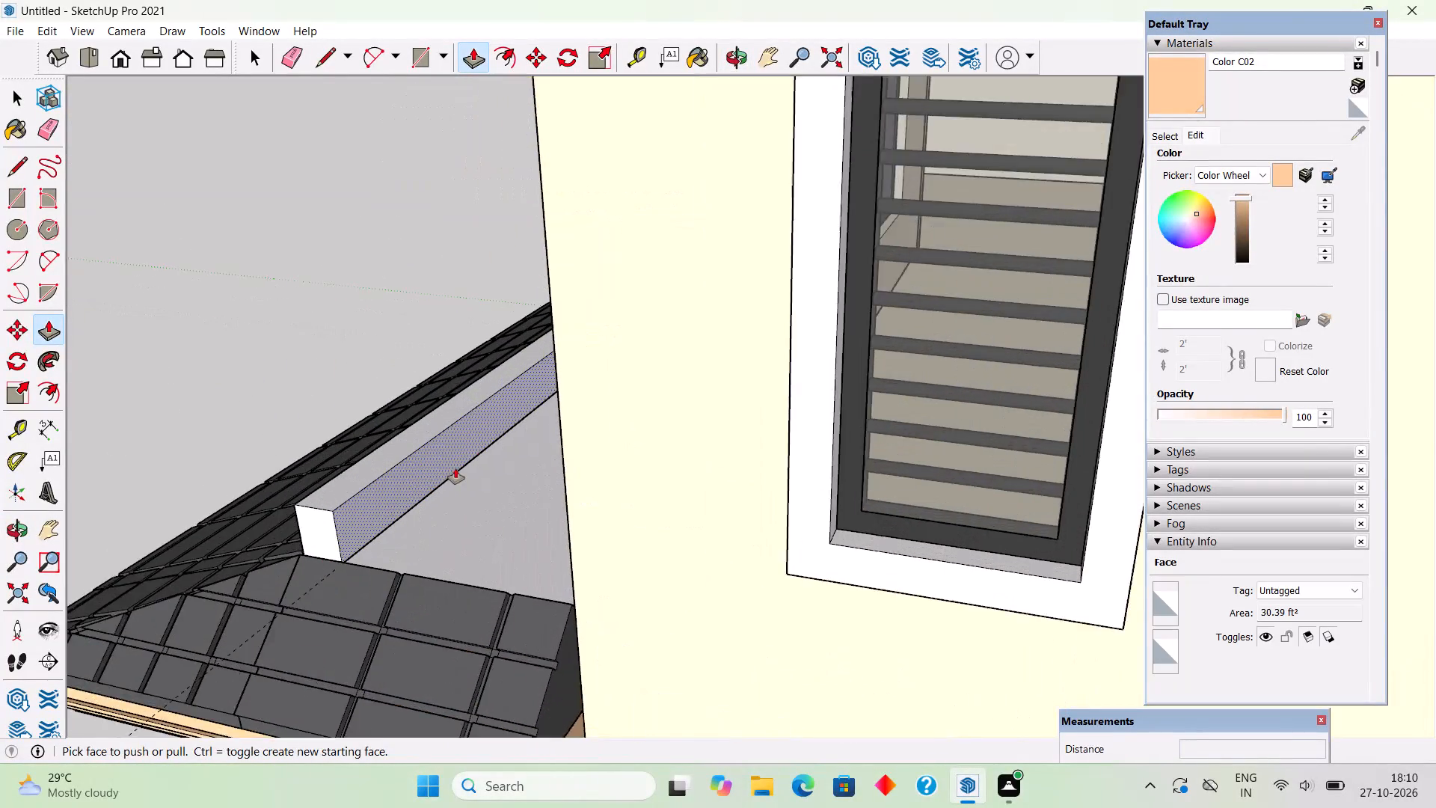
{"action": "scroll", "coordinate": [455, 468], "scroll_direction": "up", "scroll_amount": 6}
{"action": "key", "text": "t"}
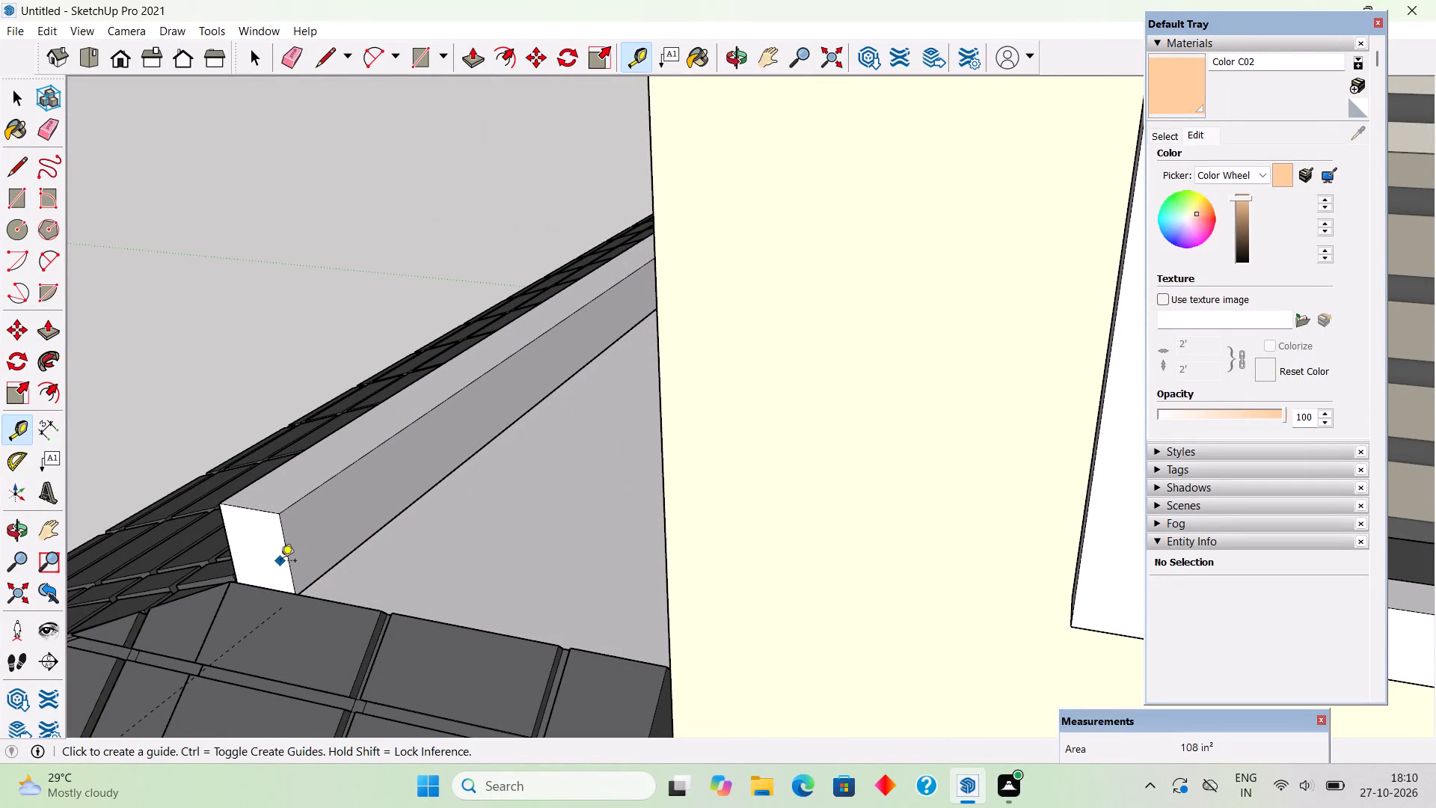
{"action": "left_click", "coordinate": [291, 552]}
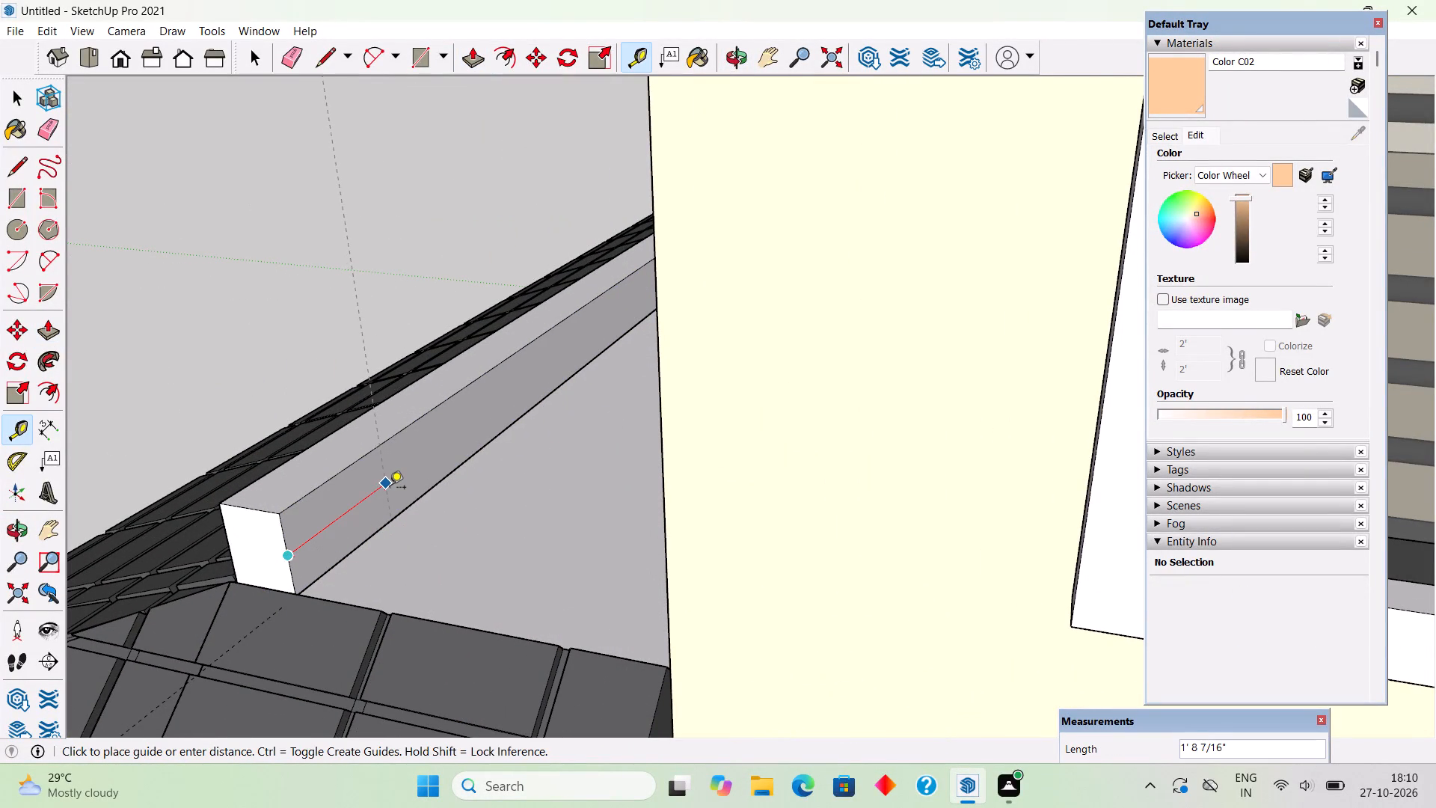
{"action": "key", "text": "9"}
{"action": "key", "text": "shift+quotedbl"}
{"action": "key", "text": "Return"}
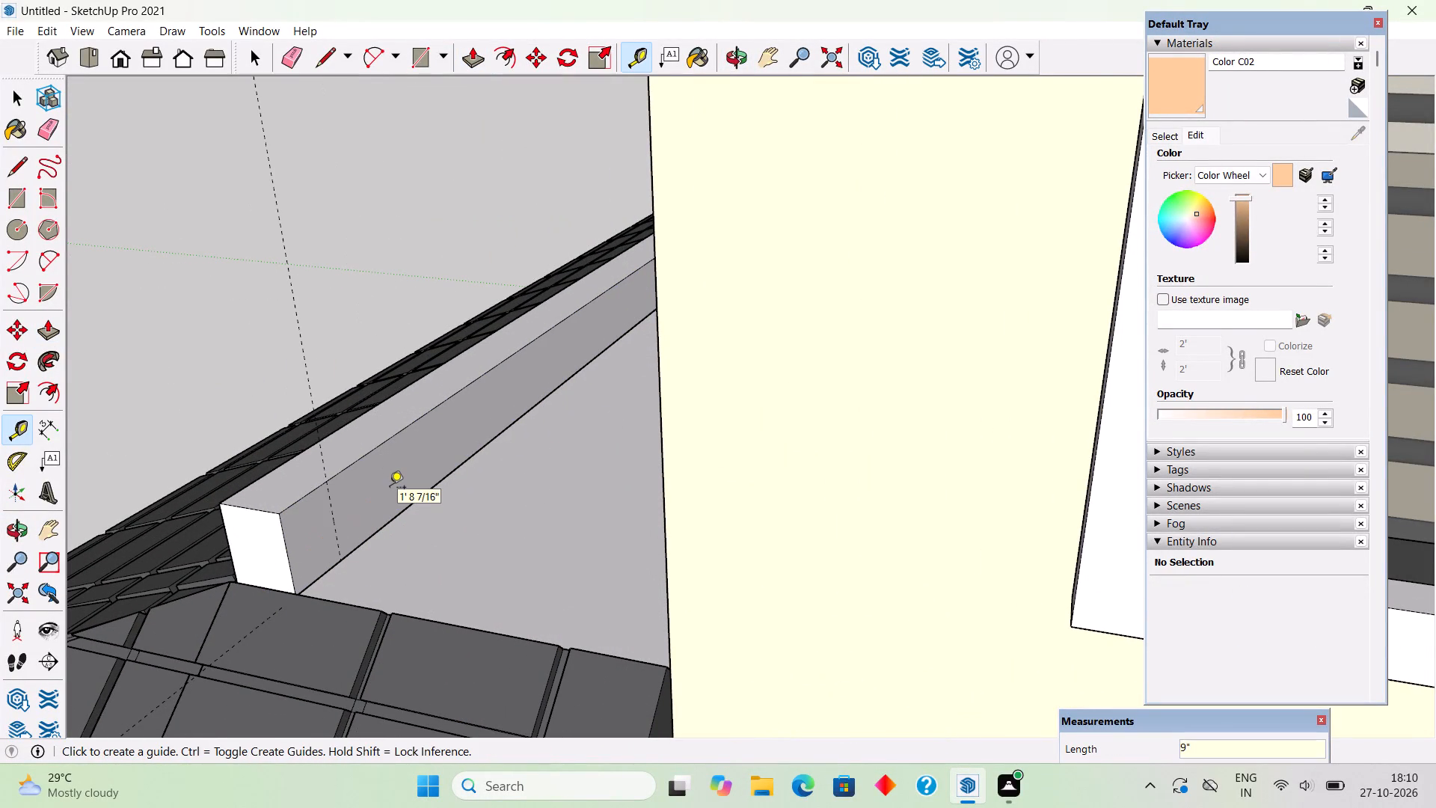
{"action": "key", "text": "l"}
{"action": "left_click", "coordinate": [345, 560]}
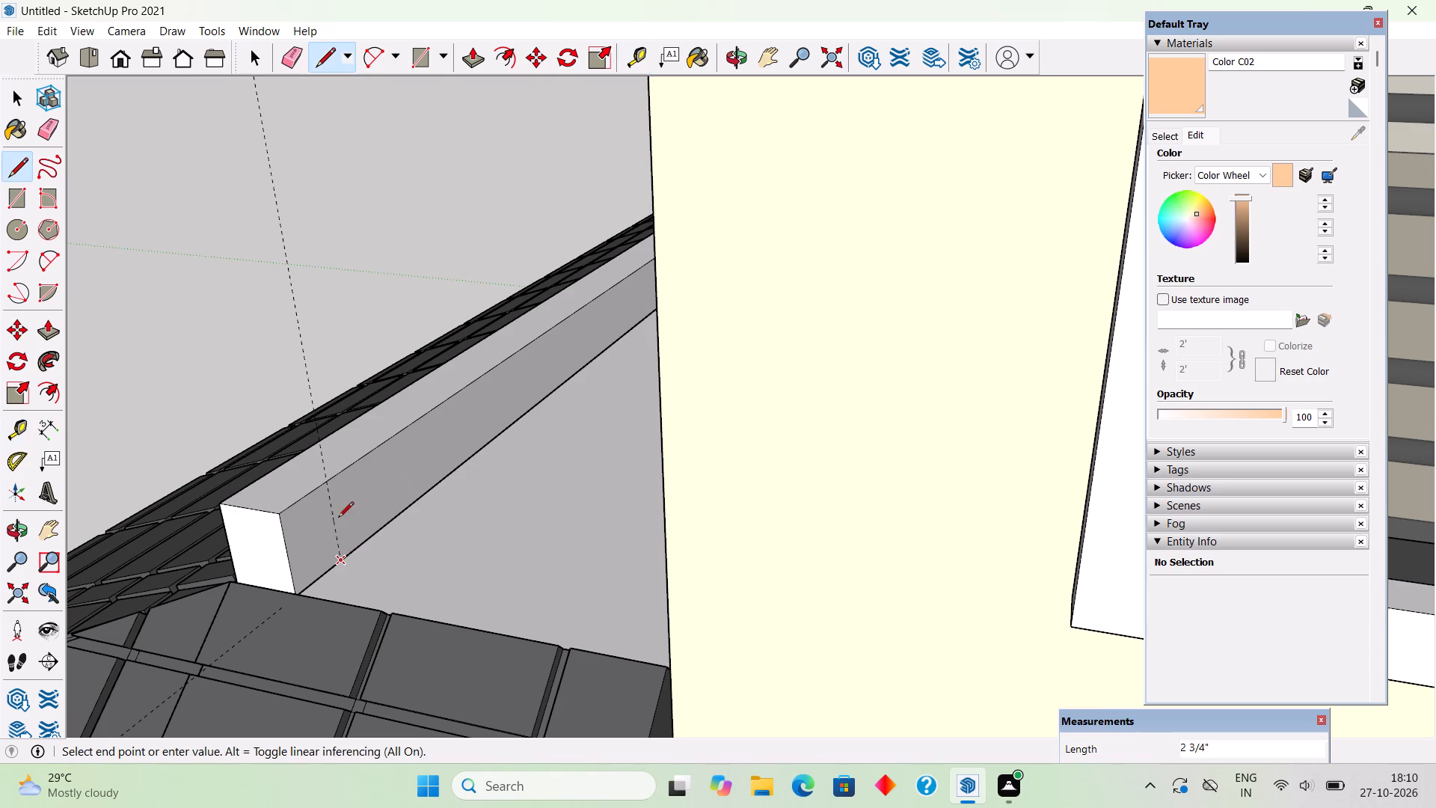
{"action": "left_click", "coordinate": [329, 483]}
Push/Pull the 9" wide end section of the parapet's inner face about 4' 3" to the house wall, forming a return.
{"action": "key", "text": "p"}
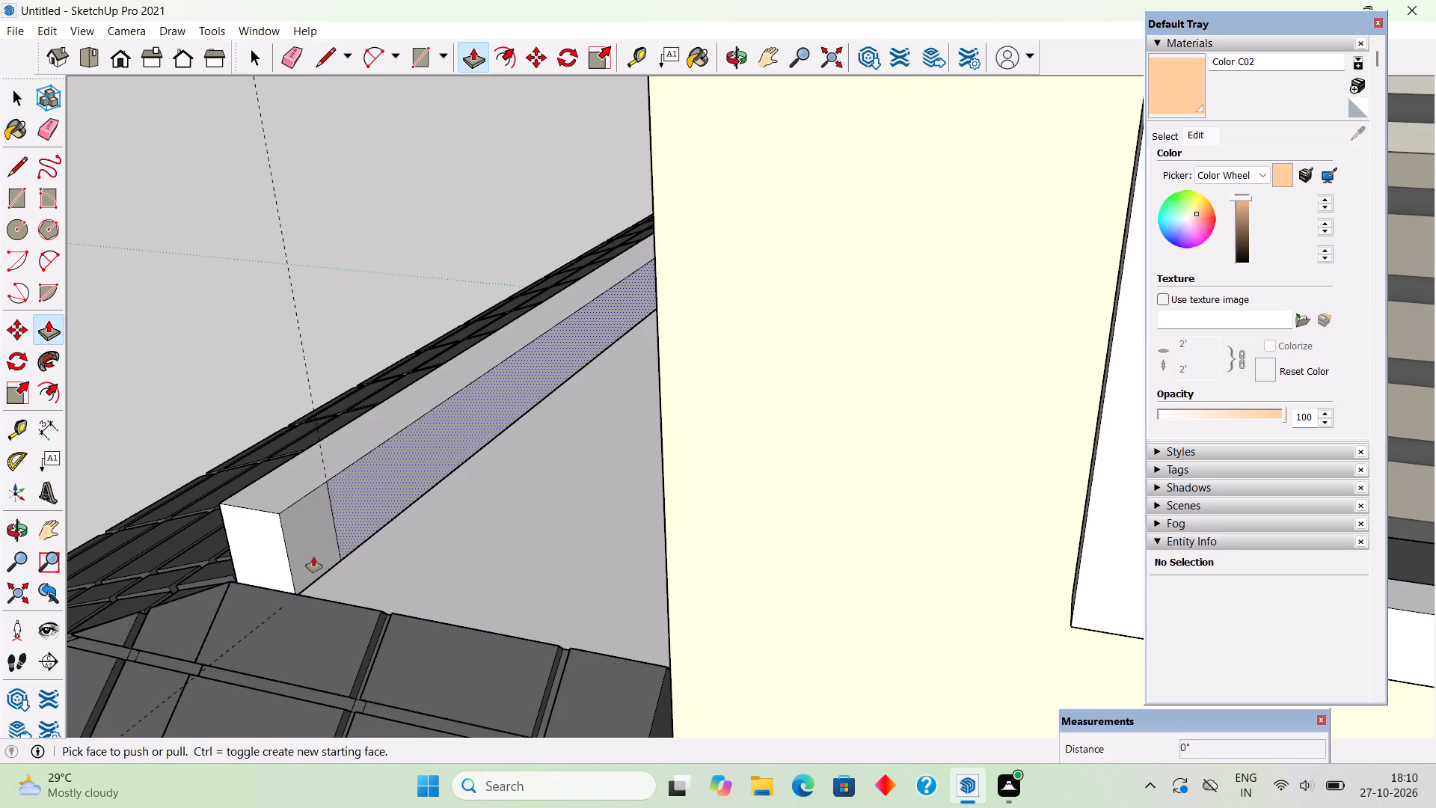
{"action": "left_click", "coordinate": [313, 557]}
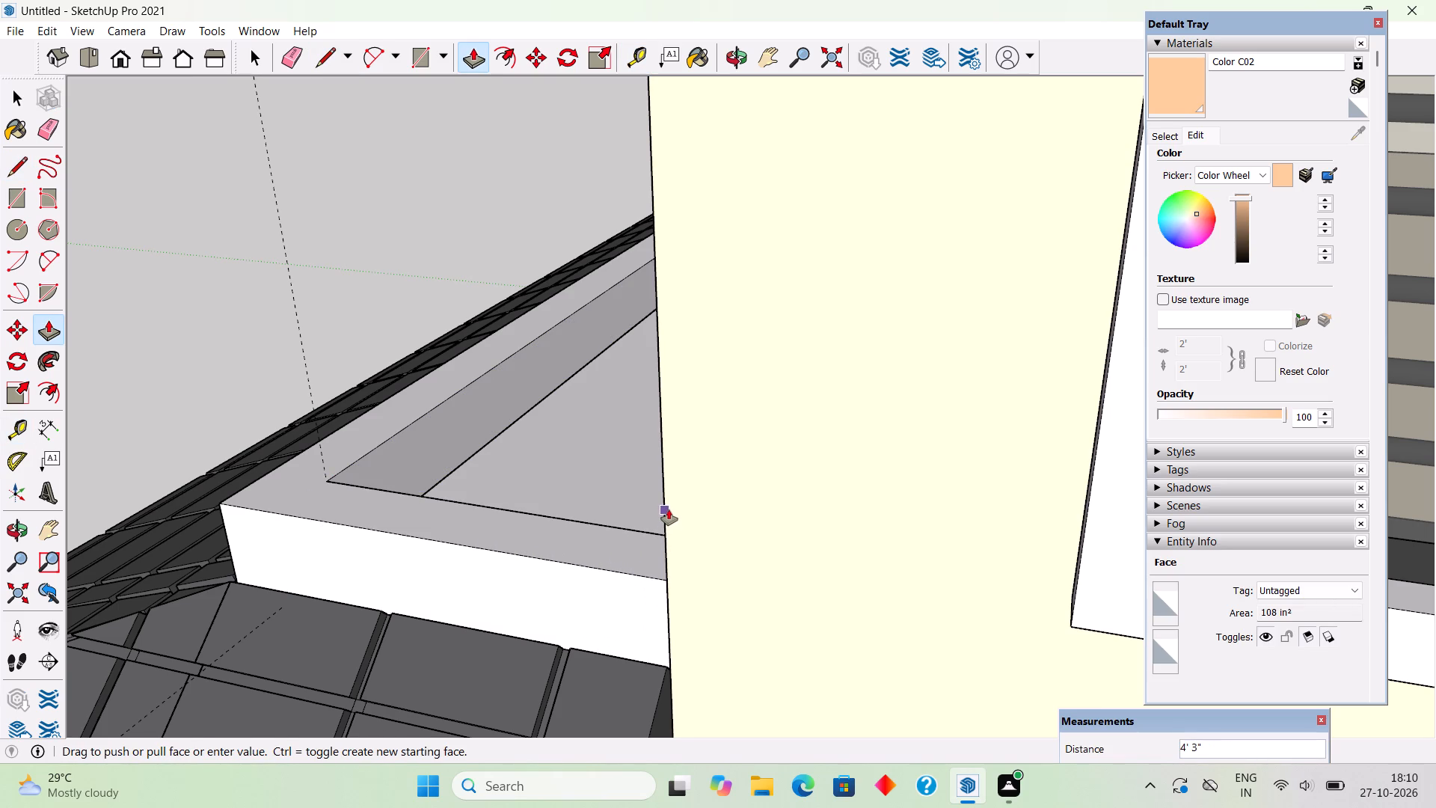
{"action": "left_click", "coordinate": [669, 509]}
Select the whole connected L-shaped parapet and make it a group.
{"action": "key", "text": "space"}
{"action": "triple_click", "coordinate": [561, 570]}
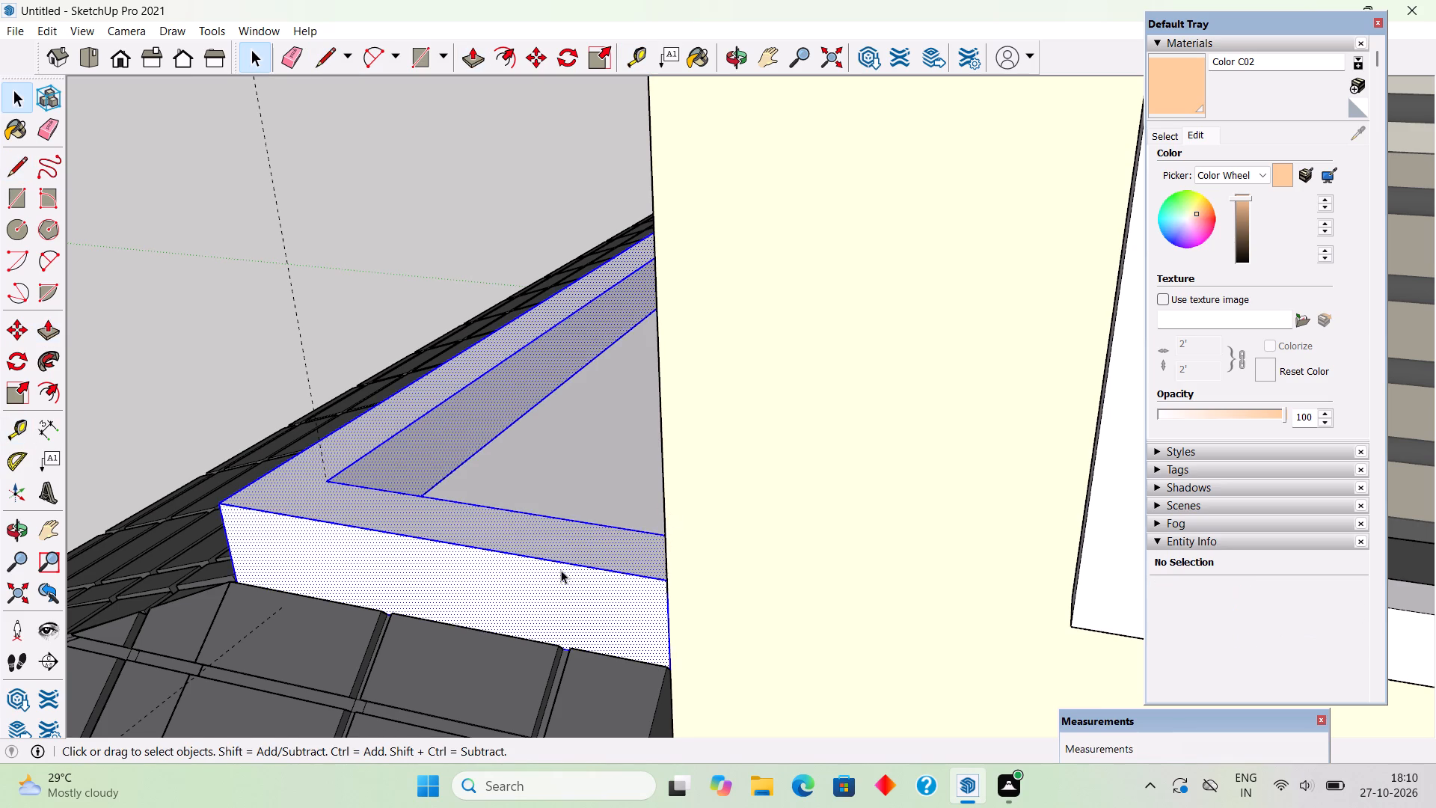
{"action": "right_click", "coordinate": [561, 570]}
{"action": "left_click", "coordinate": [619, 441]}
{"action": "scroll", "coordinate": [619, 441], "scroll_direction": "down", "scroll_amount": 8}
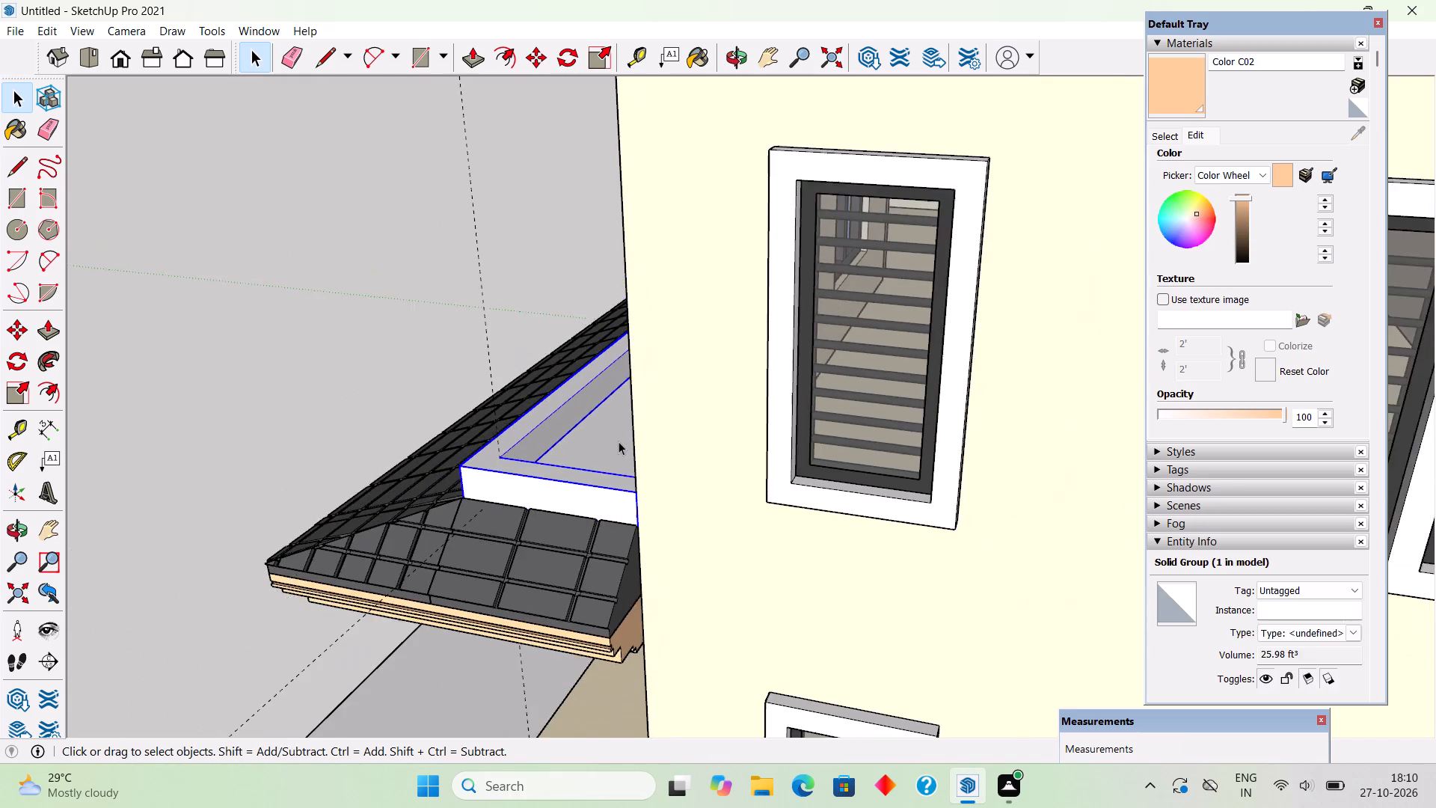
{"action": "scroll", "coordinate": [619, 441], "scroll_direction": "down", "scroll_amount": 6}
{"action": "left_click", "coordinate": [433, 408]}
Examine the grouped parapet from the front and from above, at its return corner and at its column-side end.
{"action": "middle_click_drag", "start_coordinate": [568, 521], "coordinate": [974, 532]}
{"action": "scroll", "coordinate": [728, 573], "scroll_direction": "up", "scroll_amount": 3}
{"action": "middle_click_drag", "start_coordinate": [749, 574], "coordinate": [924, 421]}
{"action": "scroll", "coordinate": [941, 428], "scroll_direction": "down", "scroll_amount": 9}
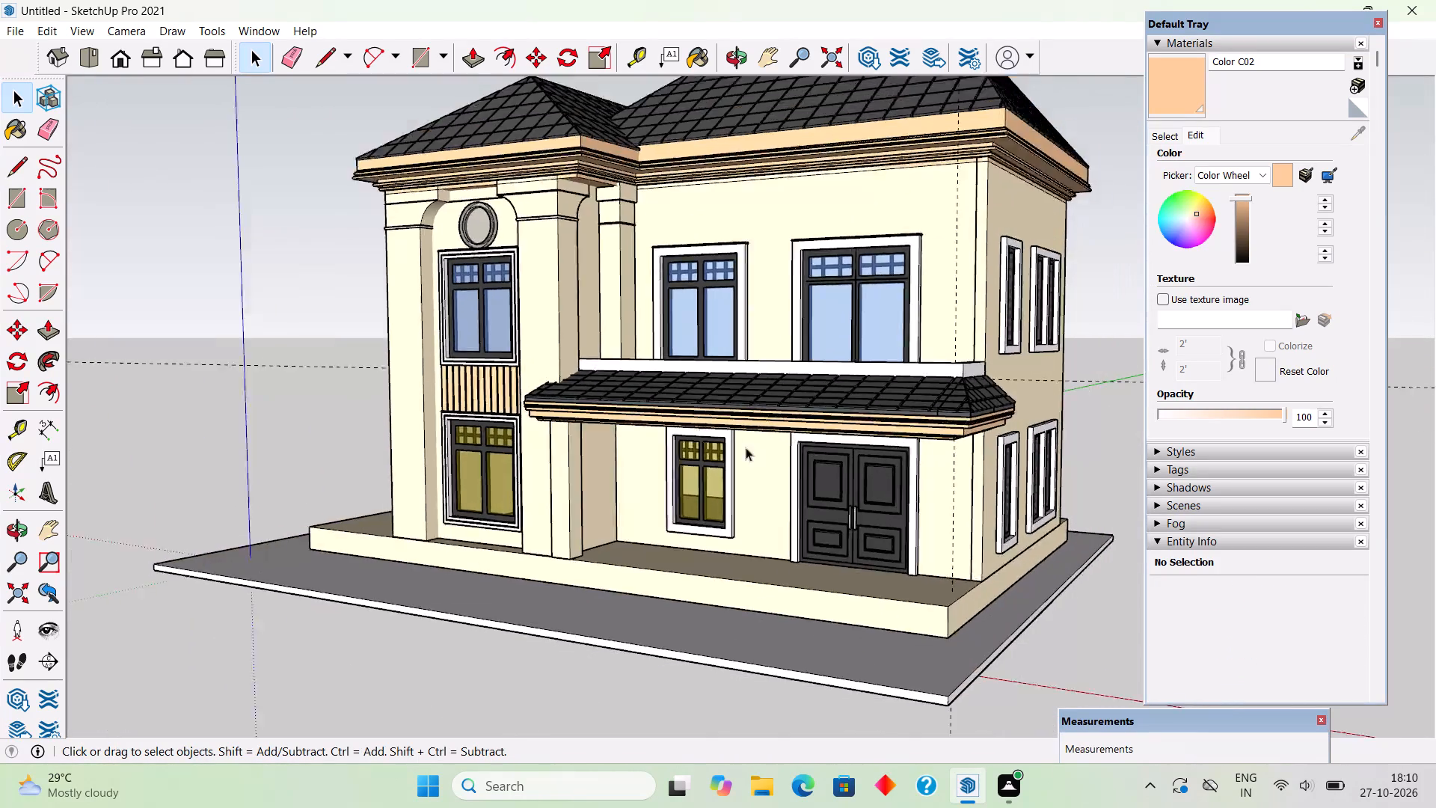
{"action": "scroll", "coordinate": [746, 447], "scroll_direction": "down", "scroll_amount": 1}
{"action": "middle_click_drag", "start_coordinate": [710, 586], "coordinate": [764, 675]}
{"action": "scroll", "coordinate": [1026, 412], "scroll_direction": "up", "scroll_amount": 8}
{"action": "middle_click_drag", "start_coordinate": [960, 432], "coordinate": [942, 607]}
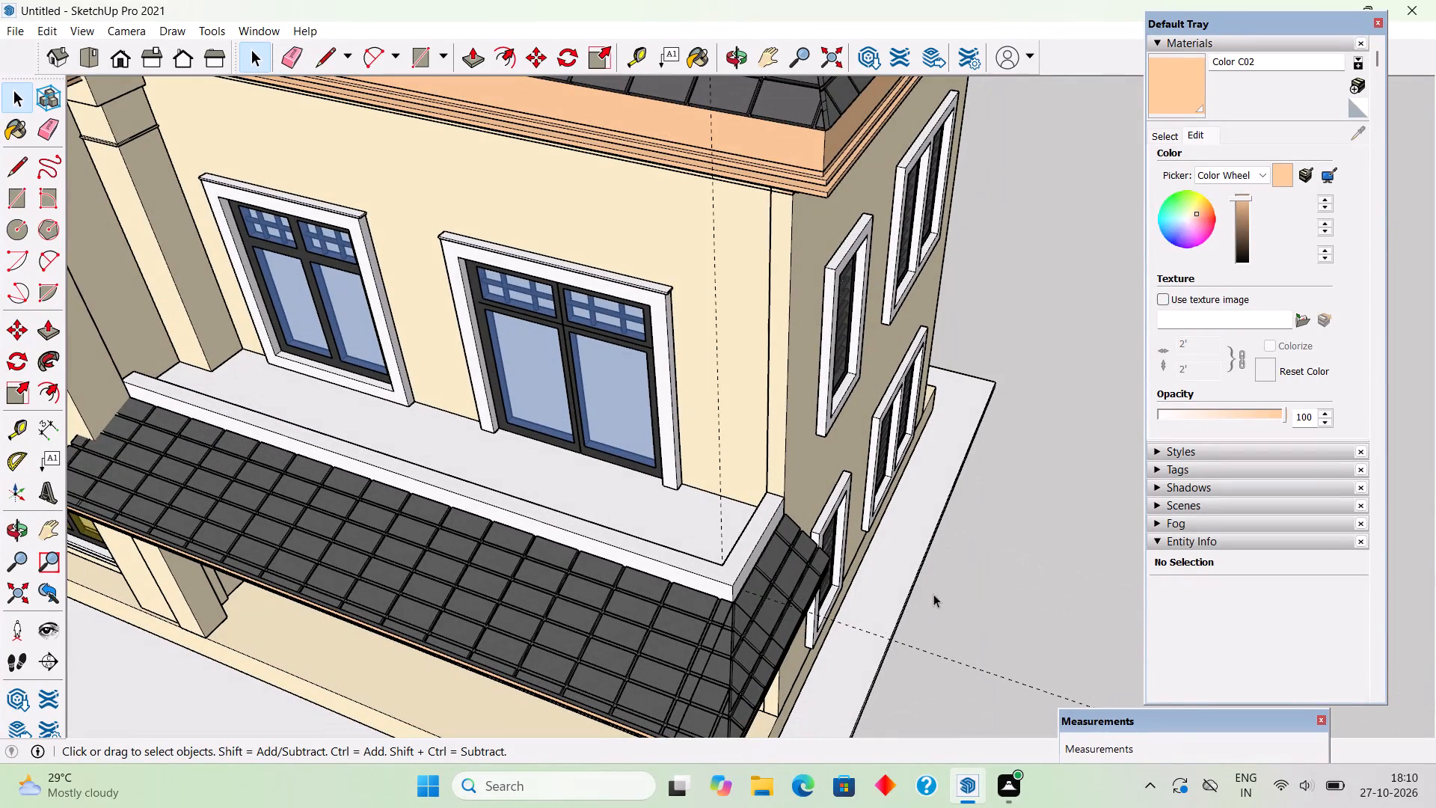
{"action": "scroll", "coordinate": [808, 423], "scroll_direction": "down", "scroll_amount": 2}
{"action": "middle_click_drag", "start_coordinate": [788, 506], "coordinate": [785, 550]}
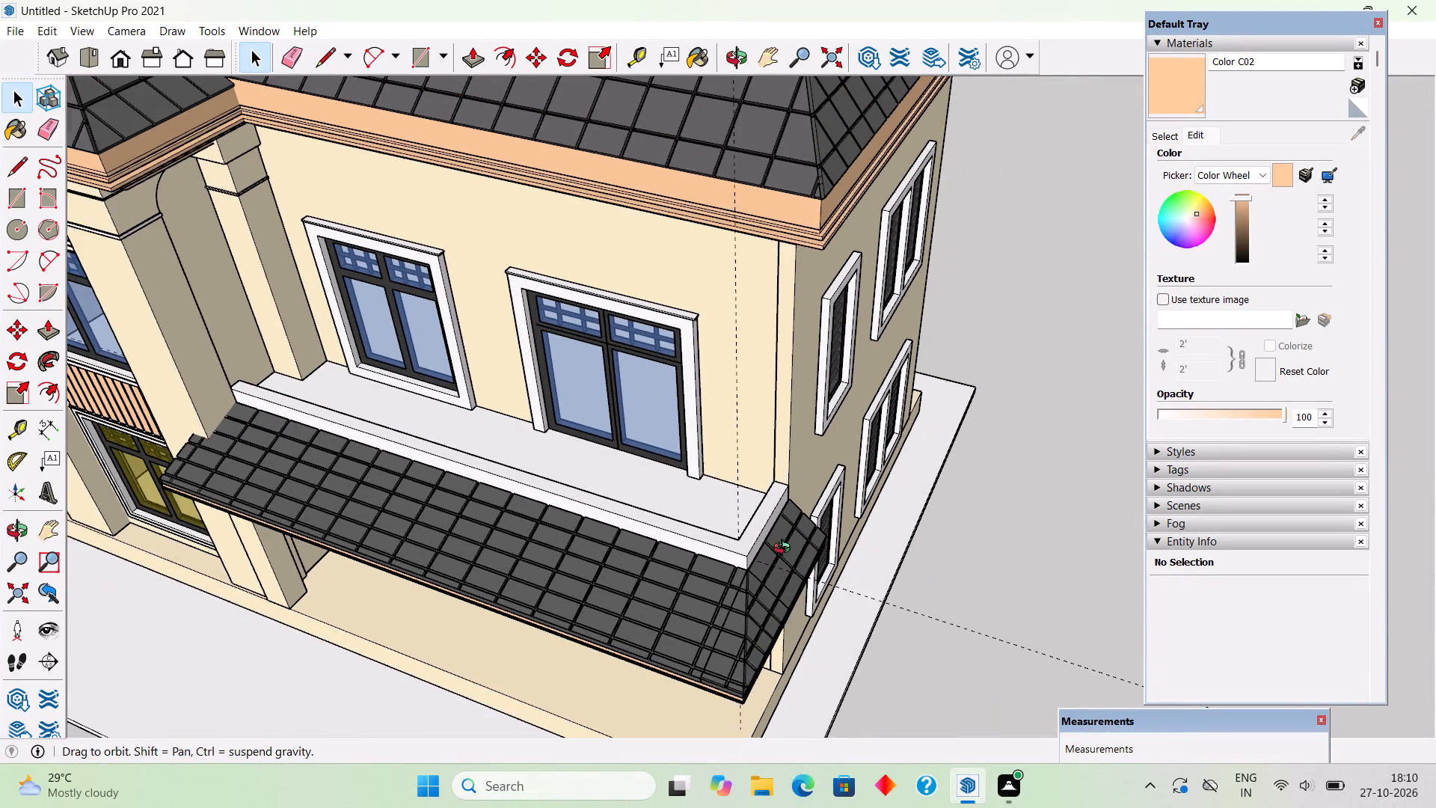
{"action": "middle_click_drag", "start_coordinate": [785, 550], "coordinate": [774, 608]}
{"action": "scroll", "coordinate": [306, 469], "scroll_direction": "up", "scroll_amount": 3}
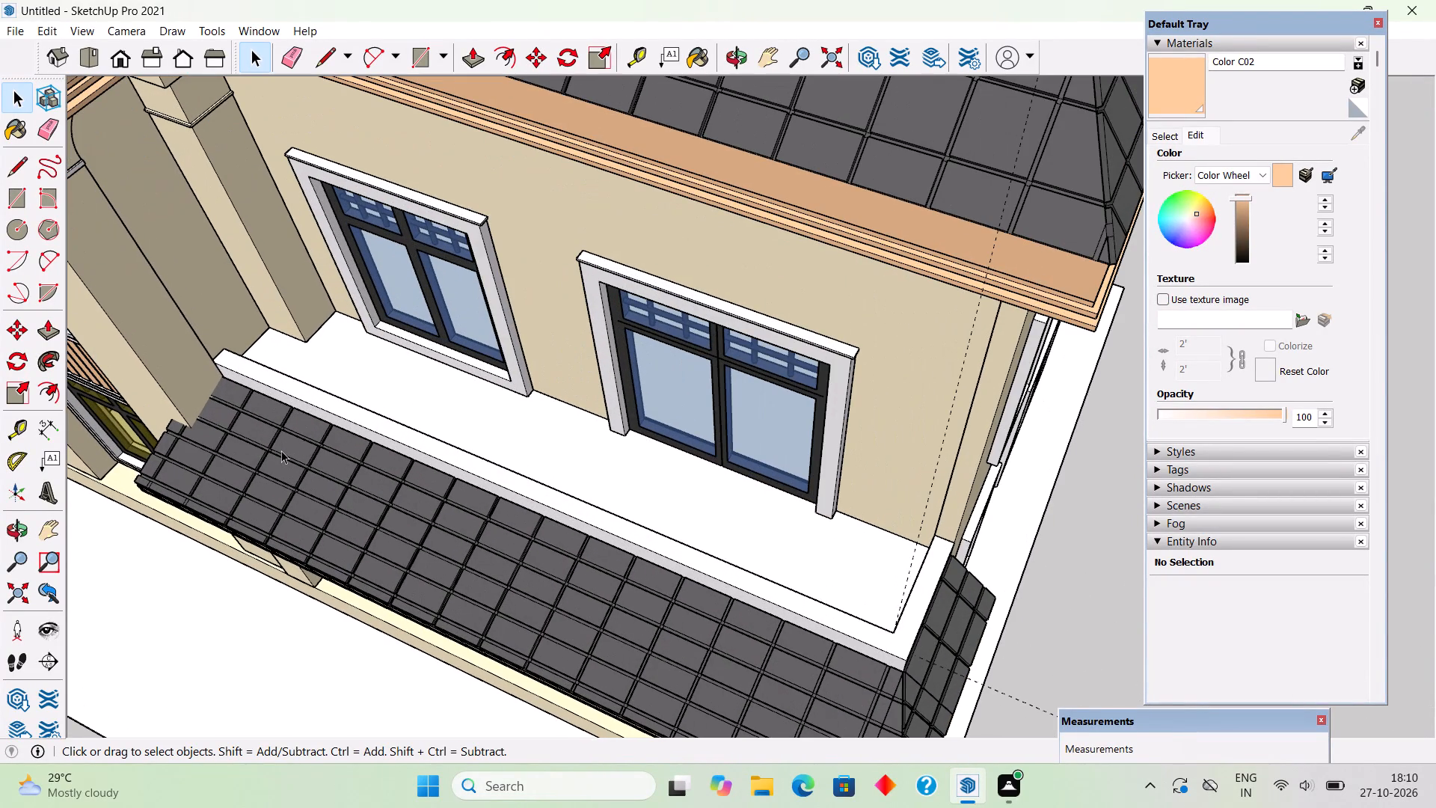
{"action": "scroll", "coordinate": [292, 440], "scroll_direction": "up", "scroll_amount": 4}
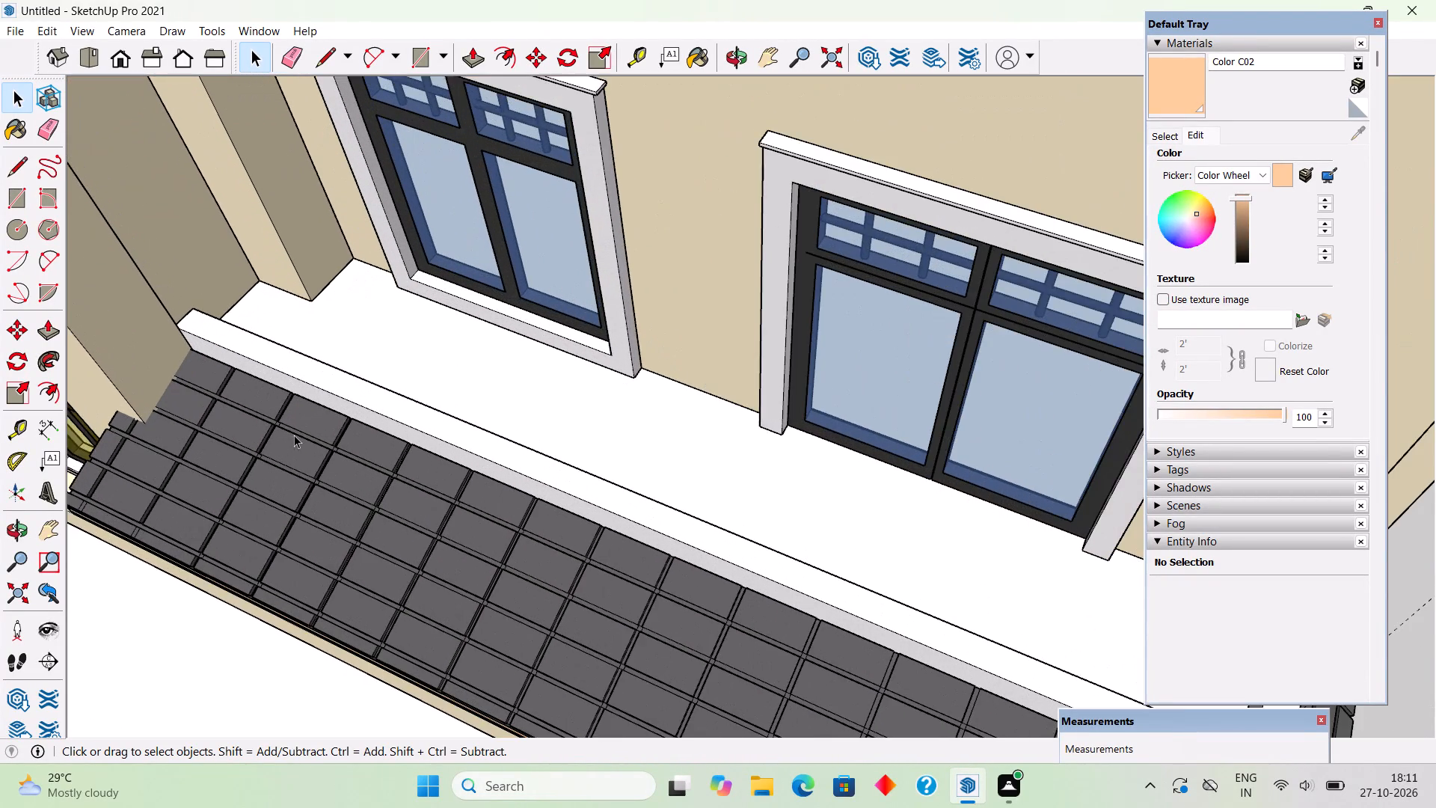
{"action": "scroll", "coordinate": [346, 472], "scroll_direction": "up", "scroll_amount": 1}
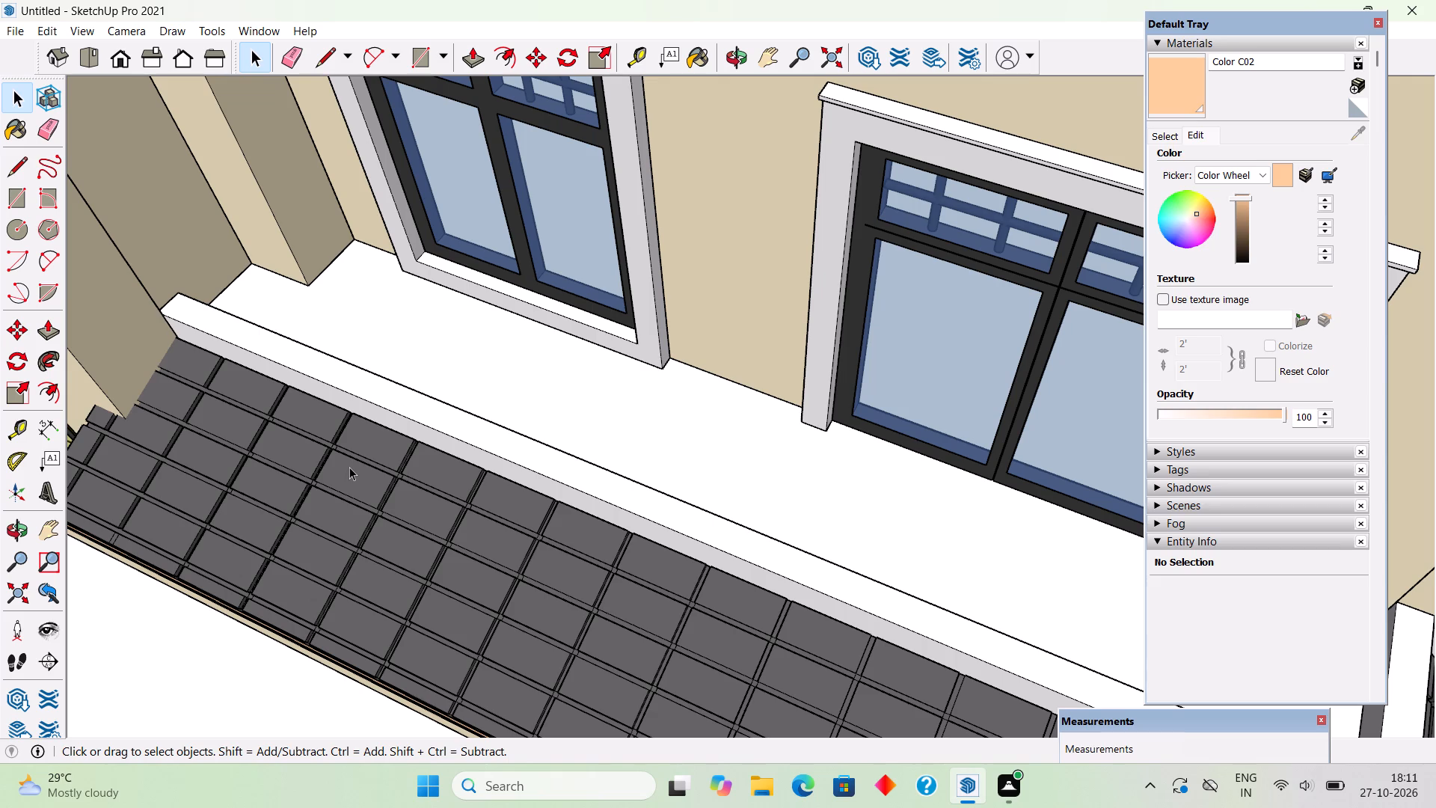
Examine the whole house front and door-side corner to judge how the parapet sits above the canopy tiles.
{"action": "scroll", "coordinate": [361, 433], "scroll_direction": "down", "scroll_amount": 10}
{"action": "middle_click_drag", "start_coordinate": [379, 459], "coordinate": [605, 411]}
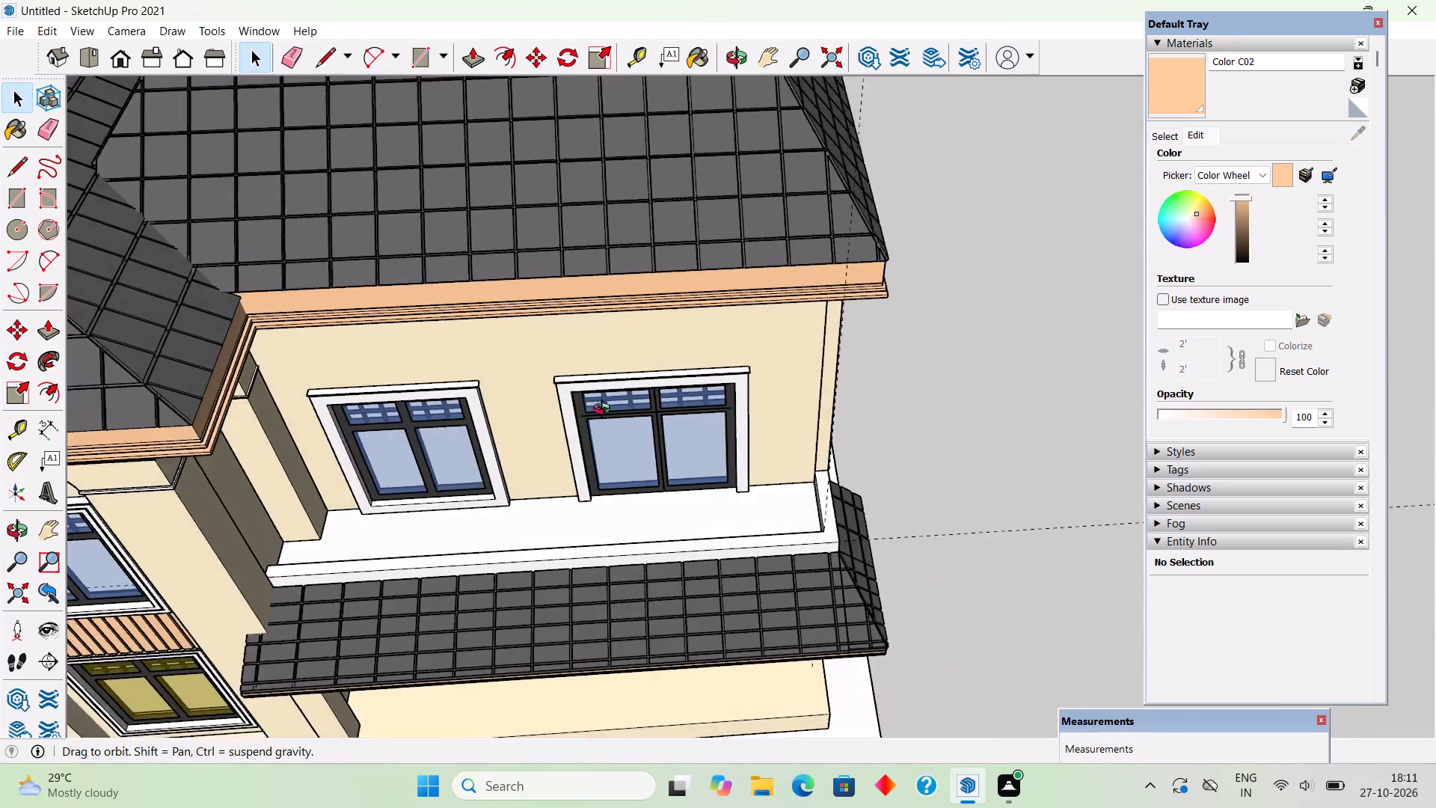
{"action": "middle_click_drag", "start_coordinate": [605, 411], "coordinate": [630, 391]}
{"action": "scroll", "coordinate": [608, 408], "scroll_direction": "down", "scroll_amount": 6}
{"action": "middle_click_drag", "start_coordinate": [582, 489], "coordinate": [494, 499]}
{"action": "scroll", "coordinate": [494, 499], "scroll_direction": "up", "scroll_amount": 2}
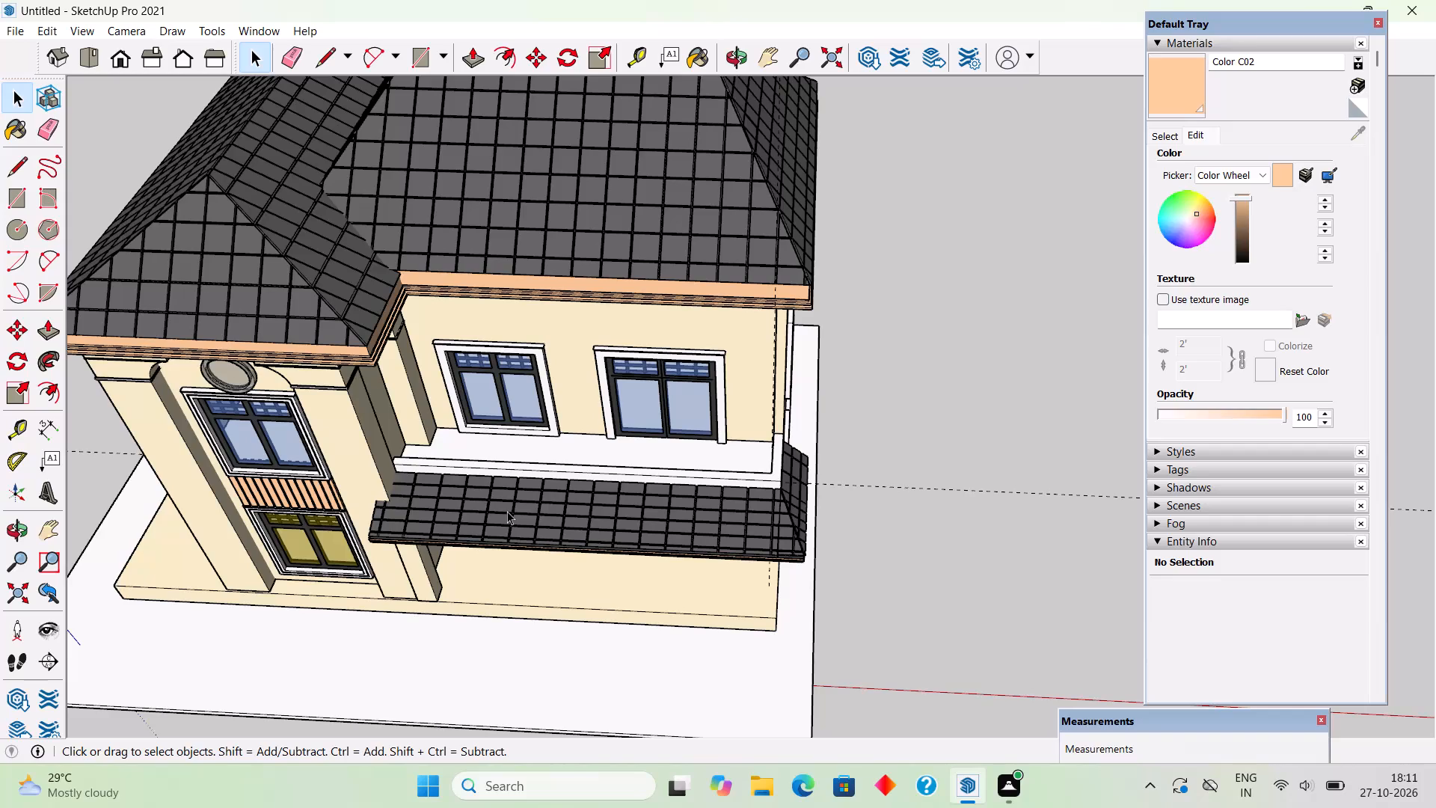
{"action": "middle_click_drag", "start_coordinate": [507, 502], "coordinate": [392, 195]}
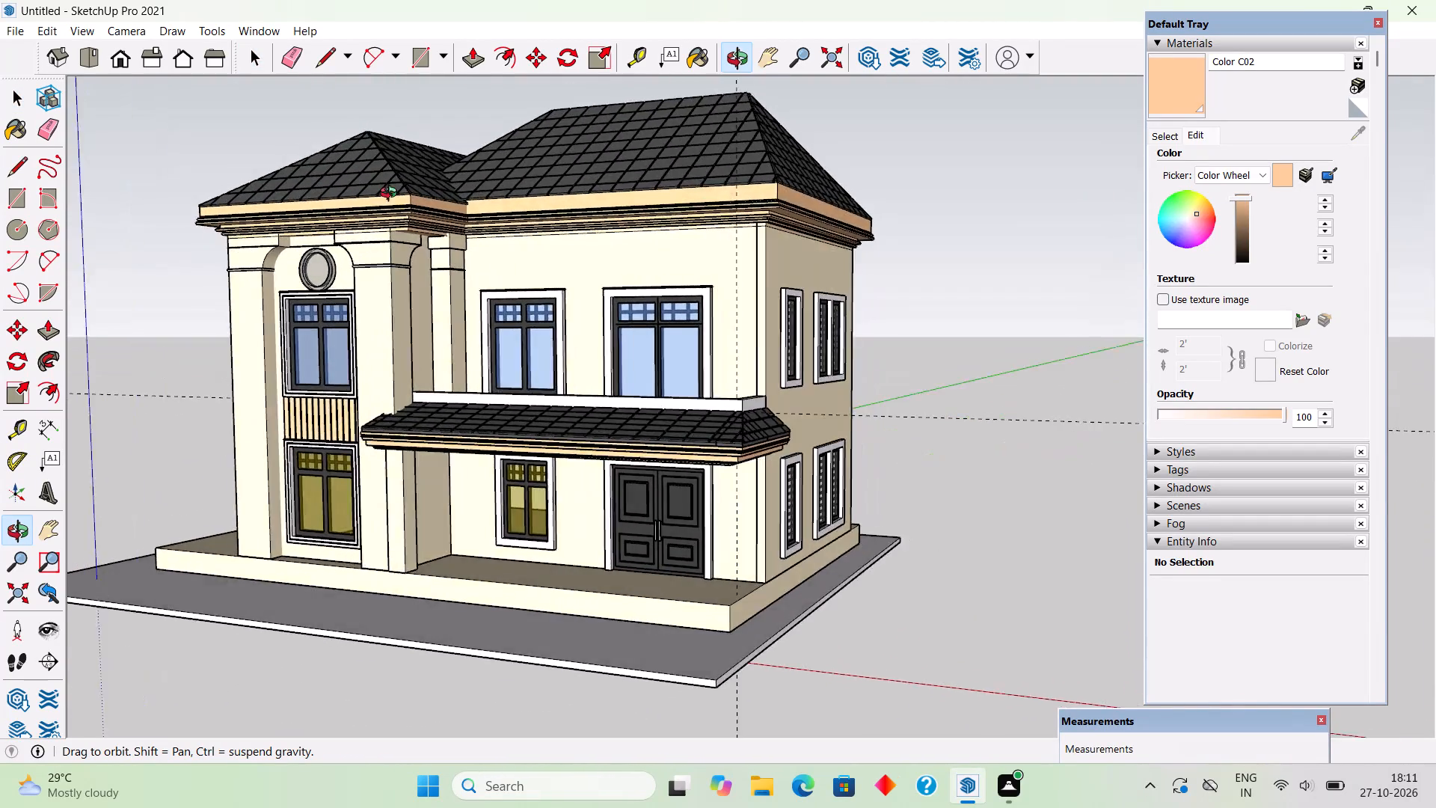
{"action": "middle_click_drag", "start_coordinate": [392, 195], "coordinate": [397, 144]}
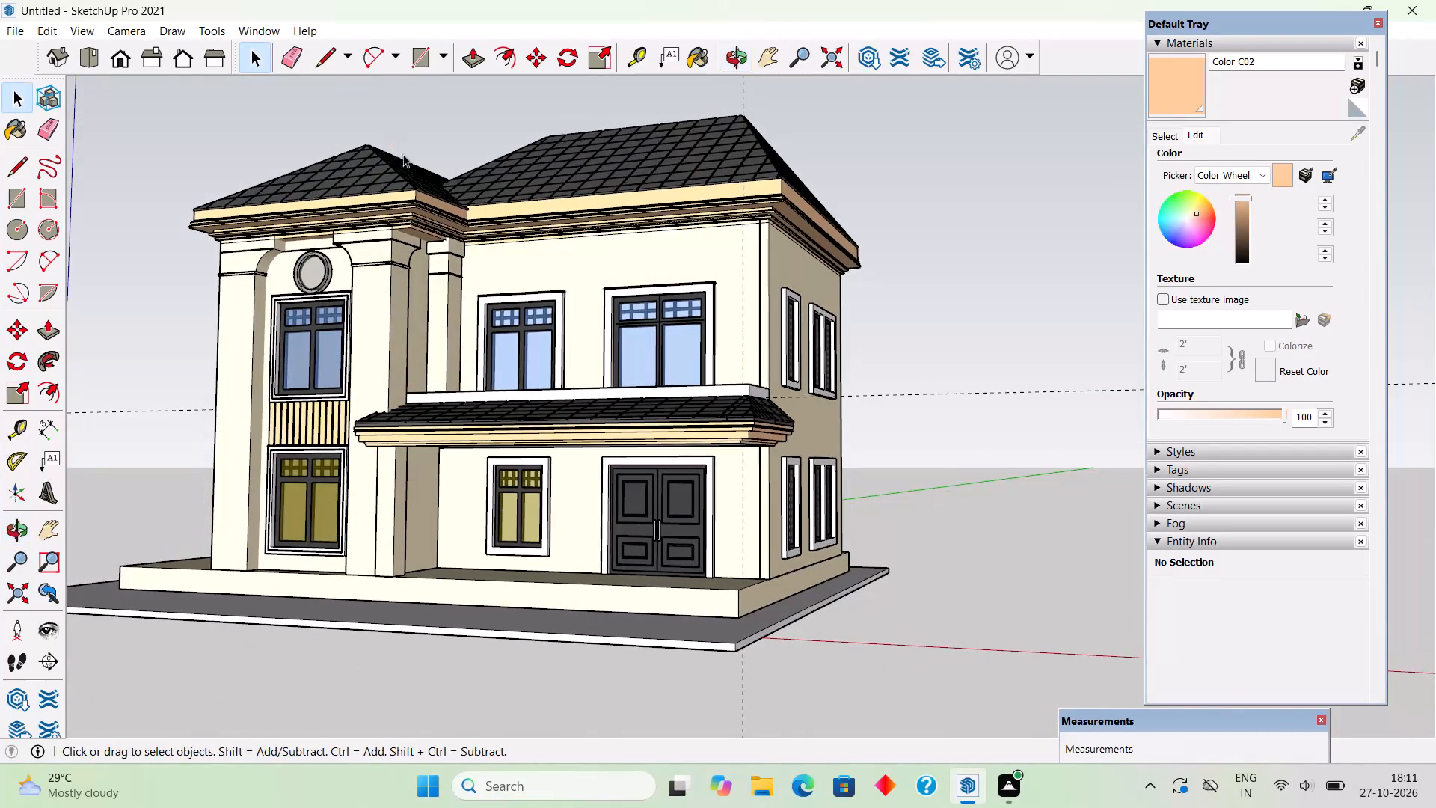
{"action": "scroll", "coordinate": [467, 218], "scroll_direction": "up", "scroll_amount": 3}
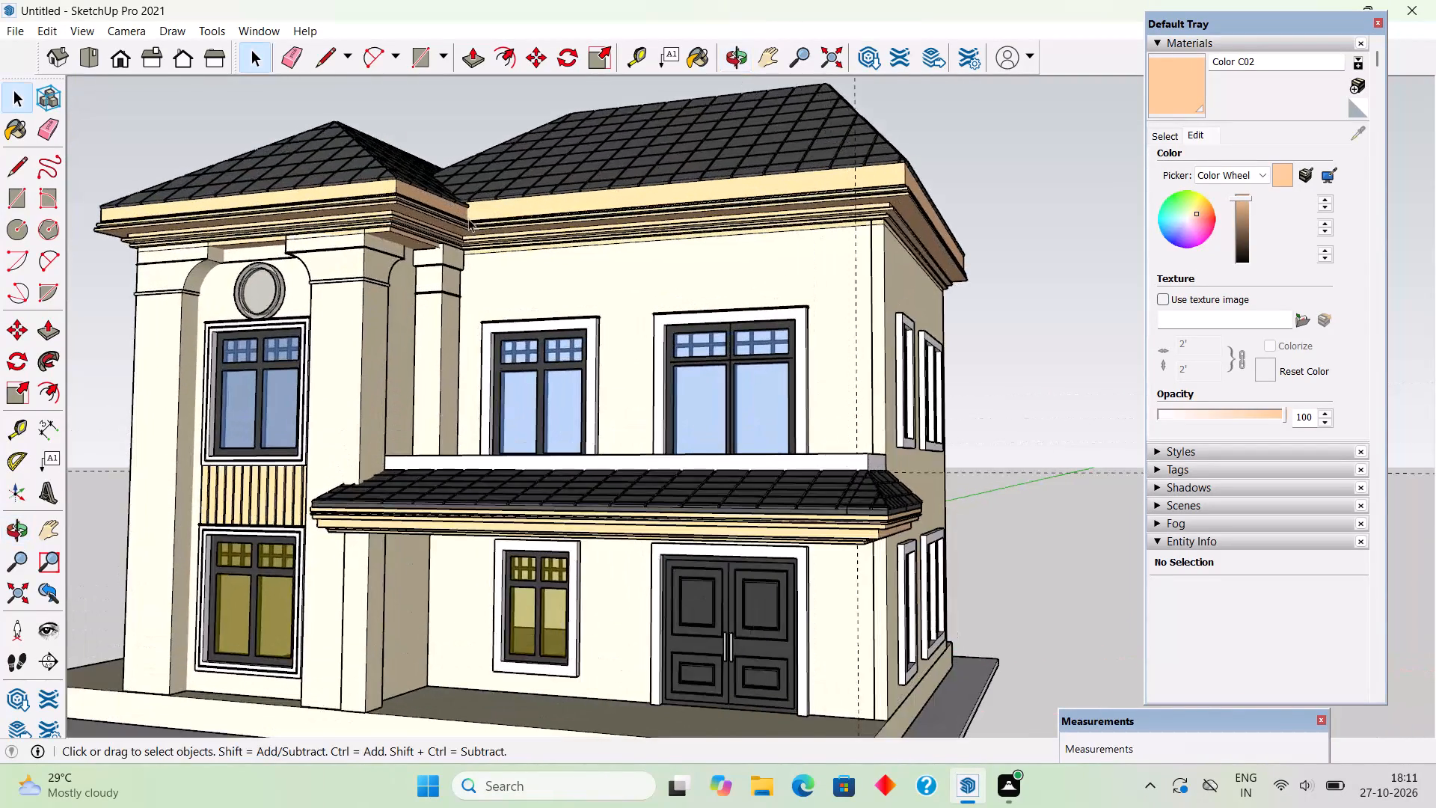
{"action": "scroll", "coordinate": [468, 218], "scroll_direction": "down", "scroll_amount": 1}
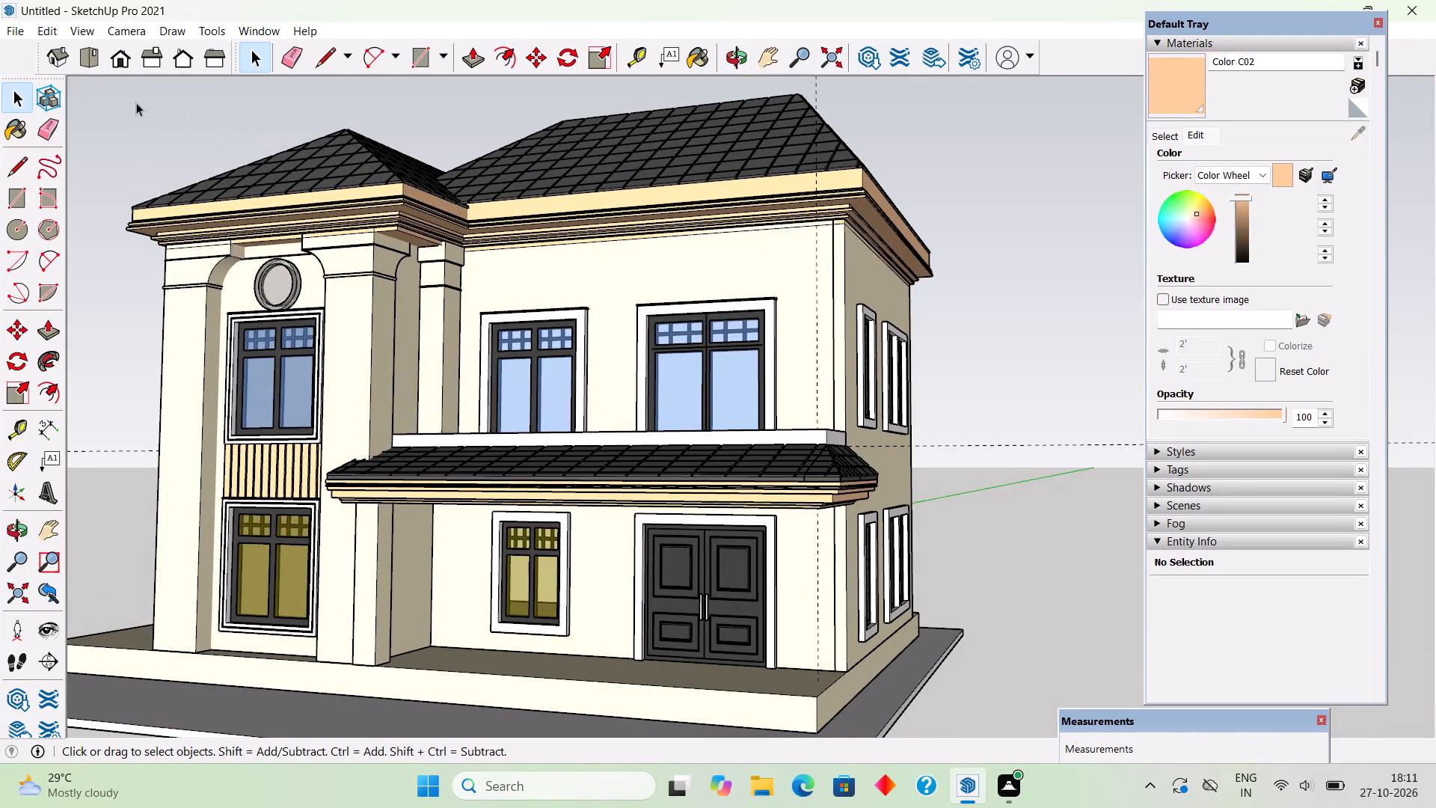
{"action": "middle_click_drag", "start_coordinate": [746, 480], "coordinate": [614, 459]}
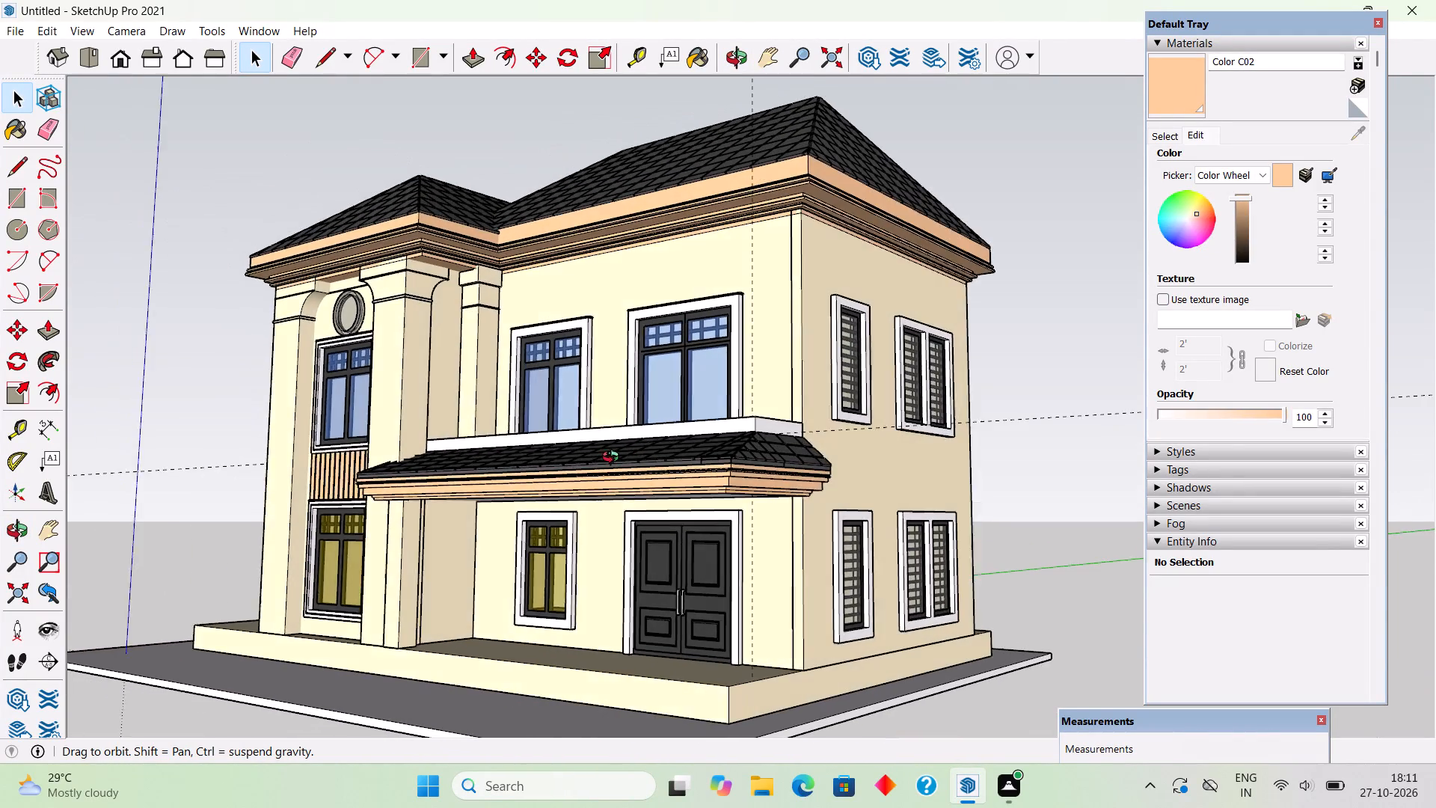
{"action": "middle_click_drag", "start_coordinate": [614, 459], "coordinate": [582, 474]}
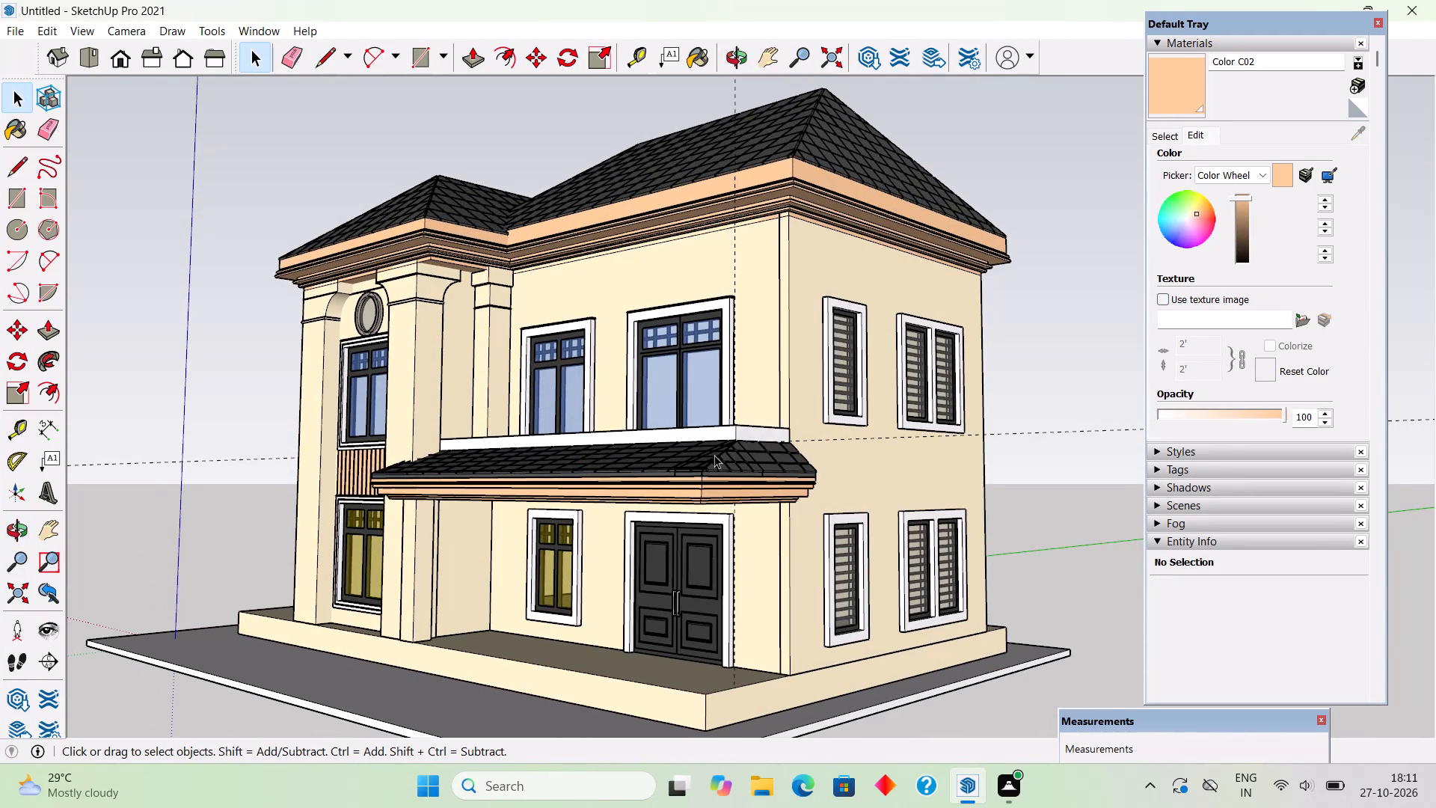
{"action": "middle_click_drag", "start_coordinate": [717, 450], "coordinate": [693, 542]}
{"action": "scroll", "coordinate": [689, 495], "scroll_direction": "up", "scroll_amount": 1}
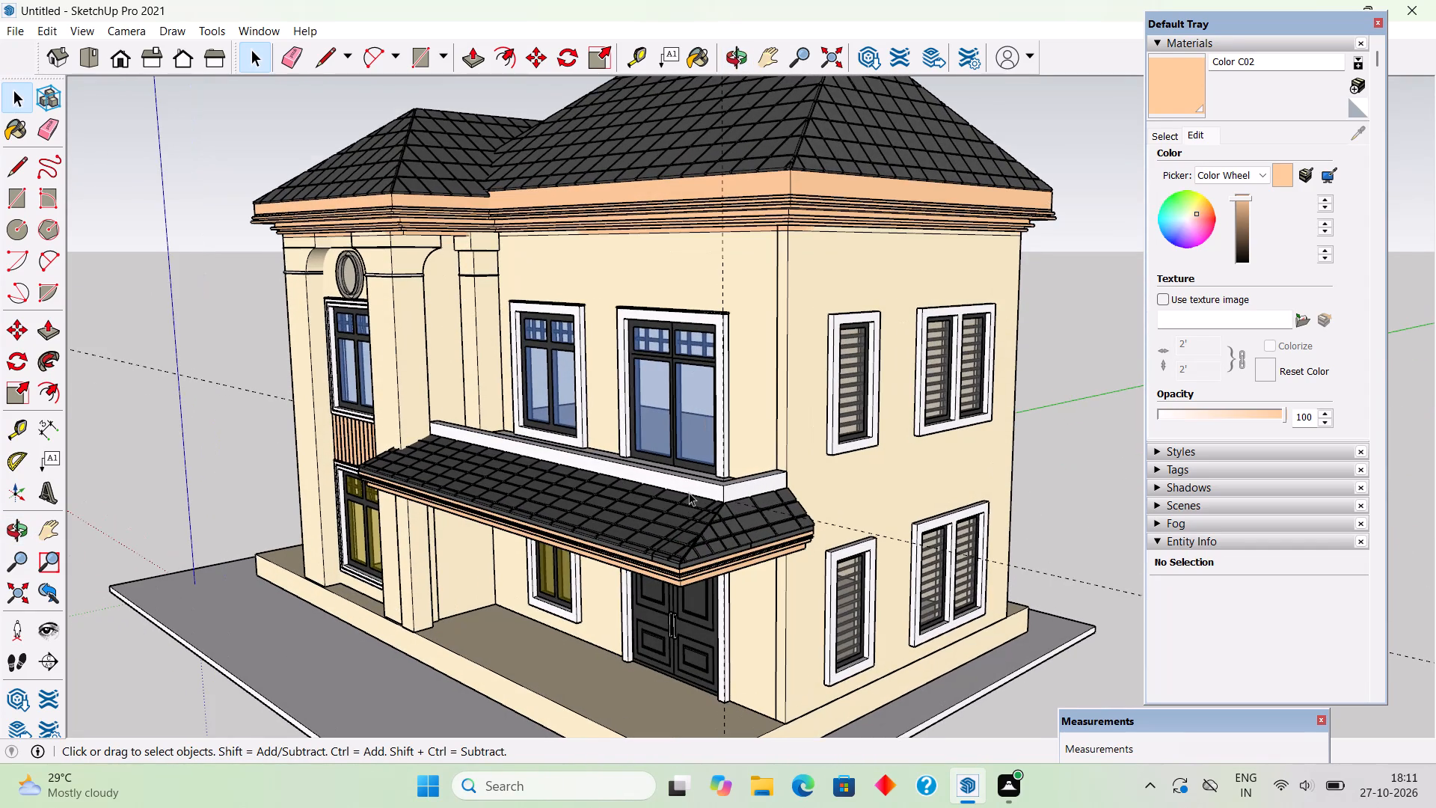
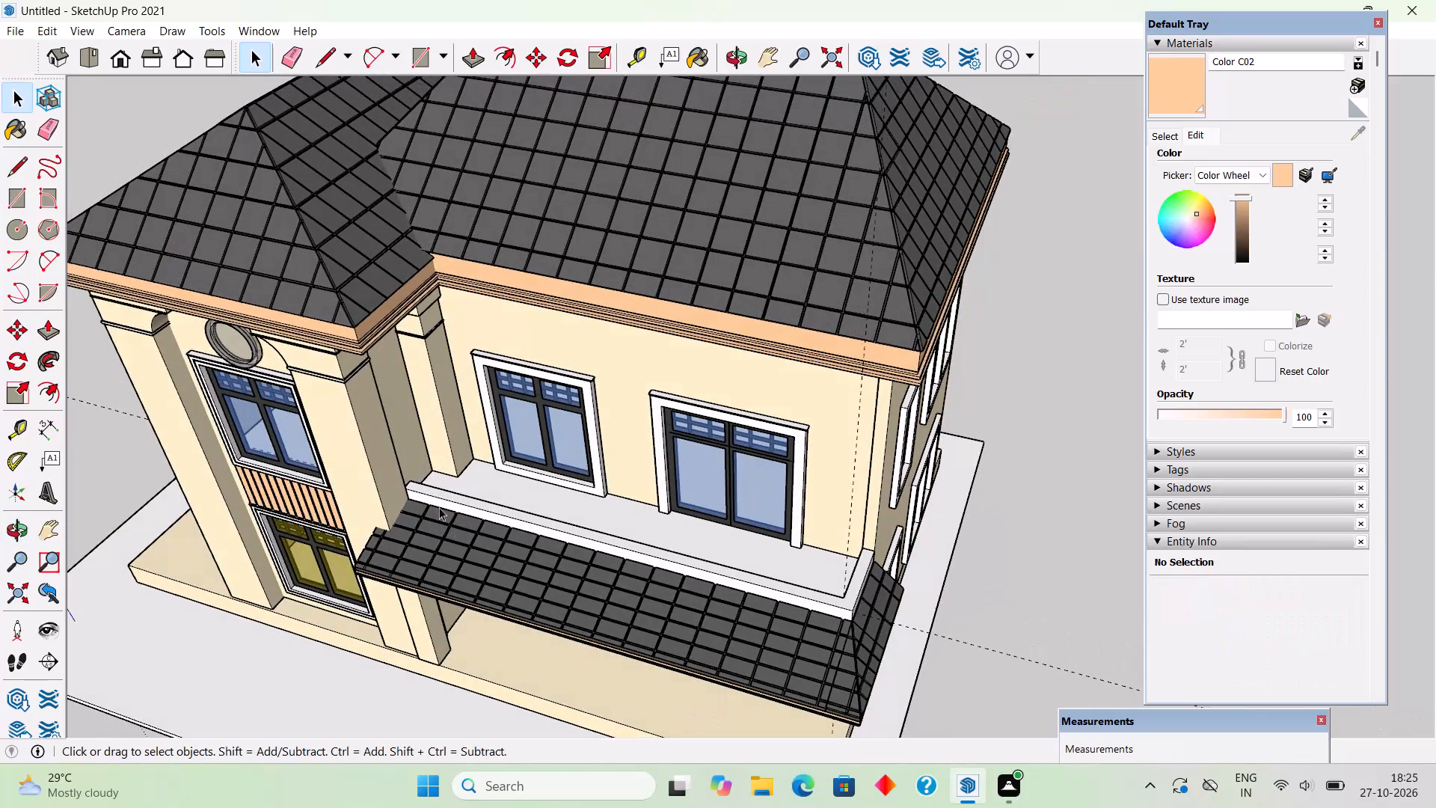
Draw a rectangle about 4' 9" by 9" on top of the canopy parapet, at its column-side end.
{"action": "scroll", "coordinate": [438, 491], "scroll_direction": "up", "scroll_amount": 1}
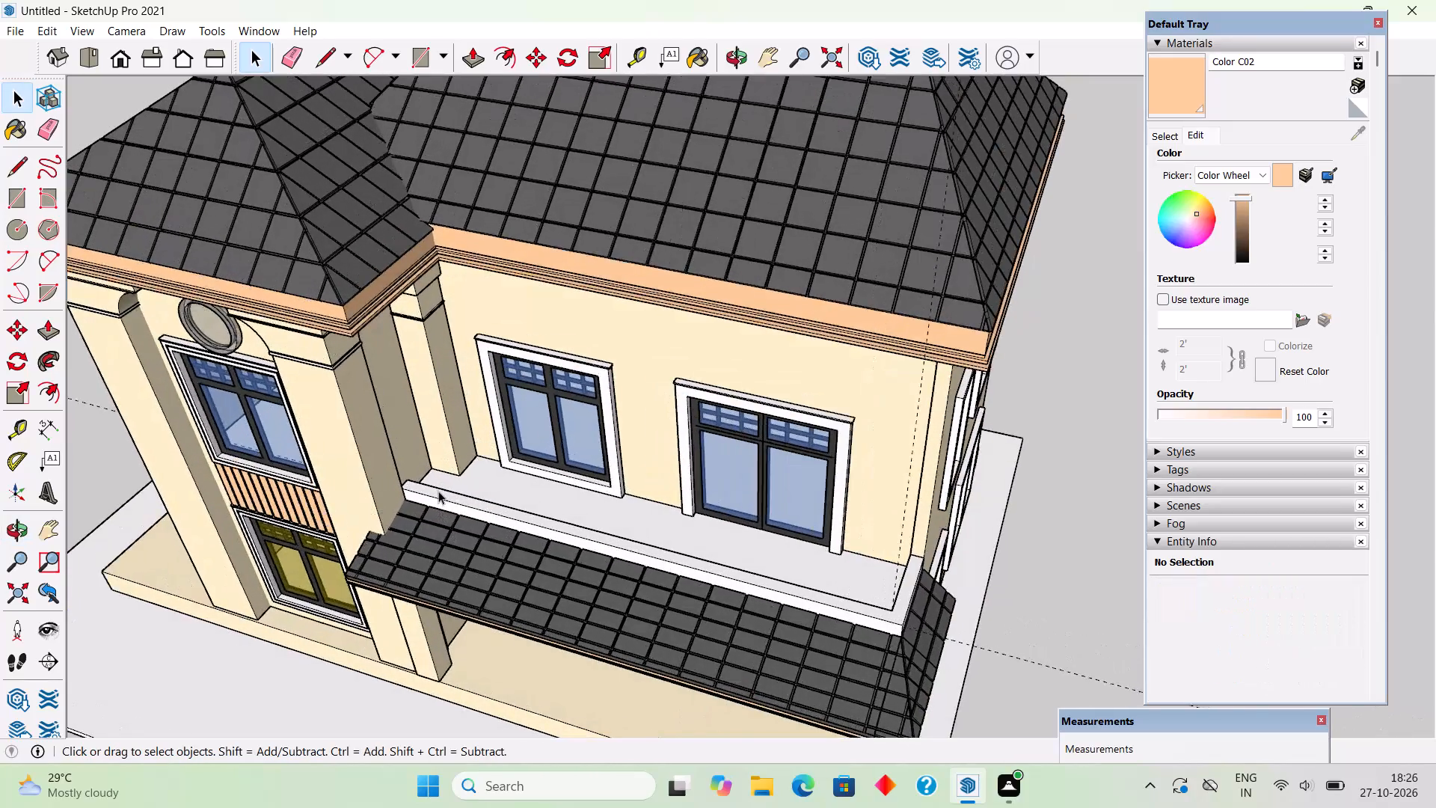
{"action": "scroll", "coordinate": [438, 491], "scroll_direction": "up", "scroll_amount": 6}
{"action": "middle_click_drag", "start_coordinate": [437, 502], "coordinate": [533, 676]}
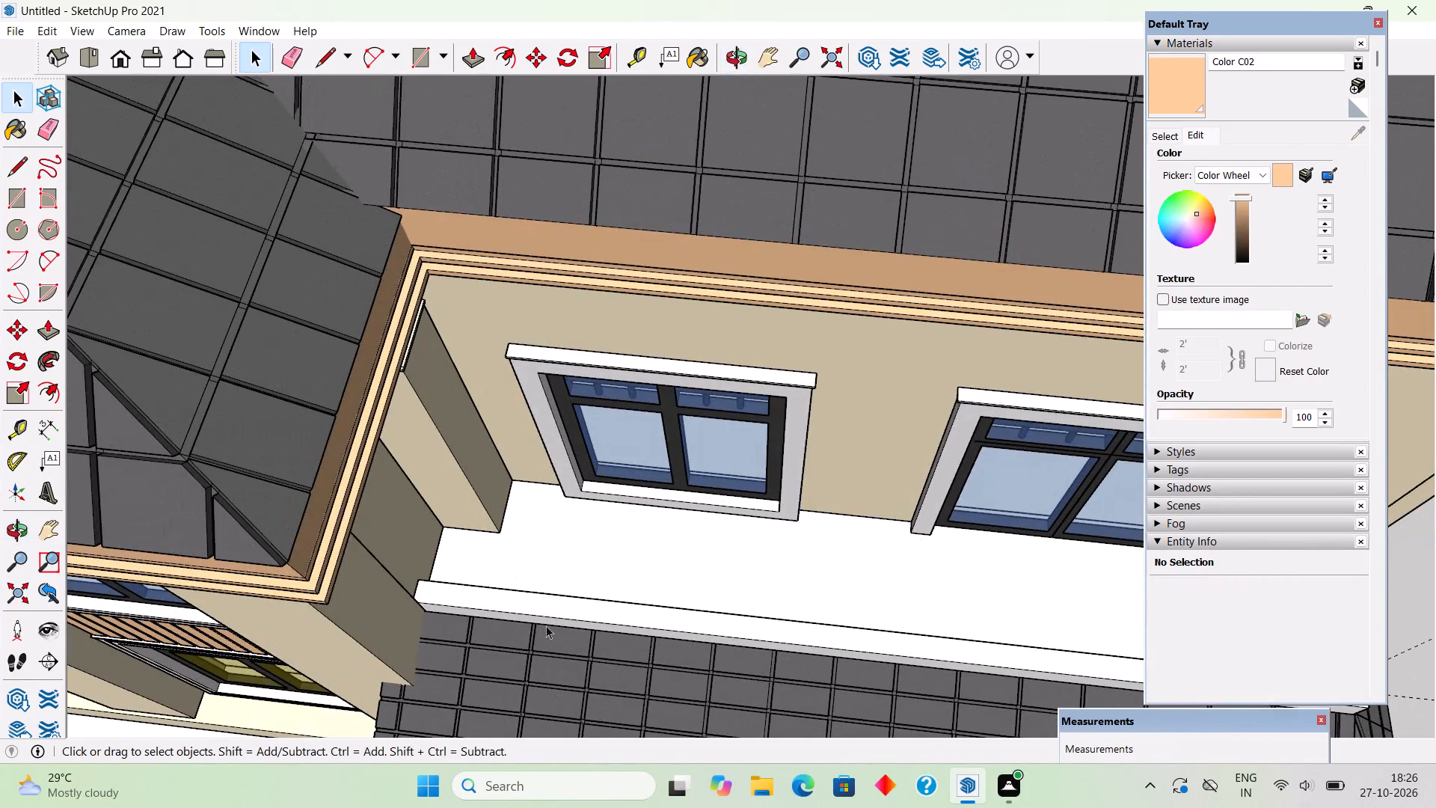
{"action": "left_click", "coordinate": [547, 613]}
{"action": "scroll", "coordinate": [448, 592], "scroll_direction": "up", "scroll_amount": 7}
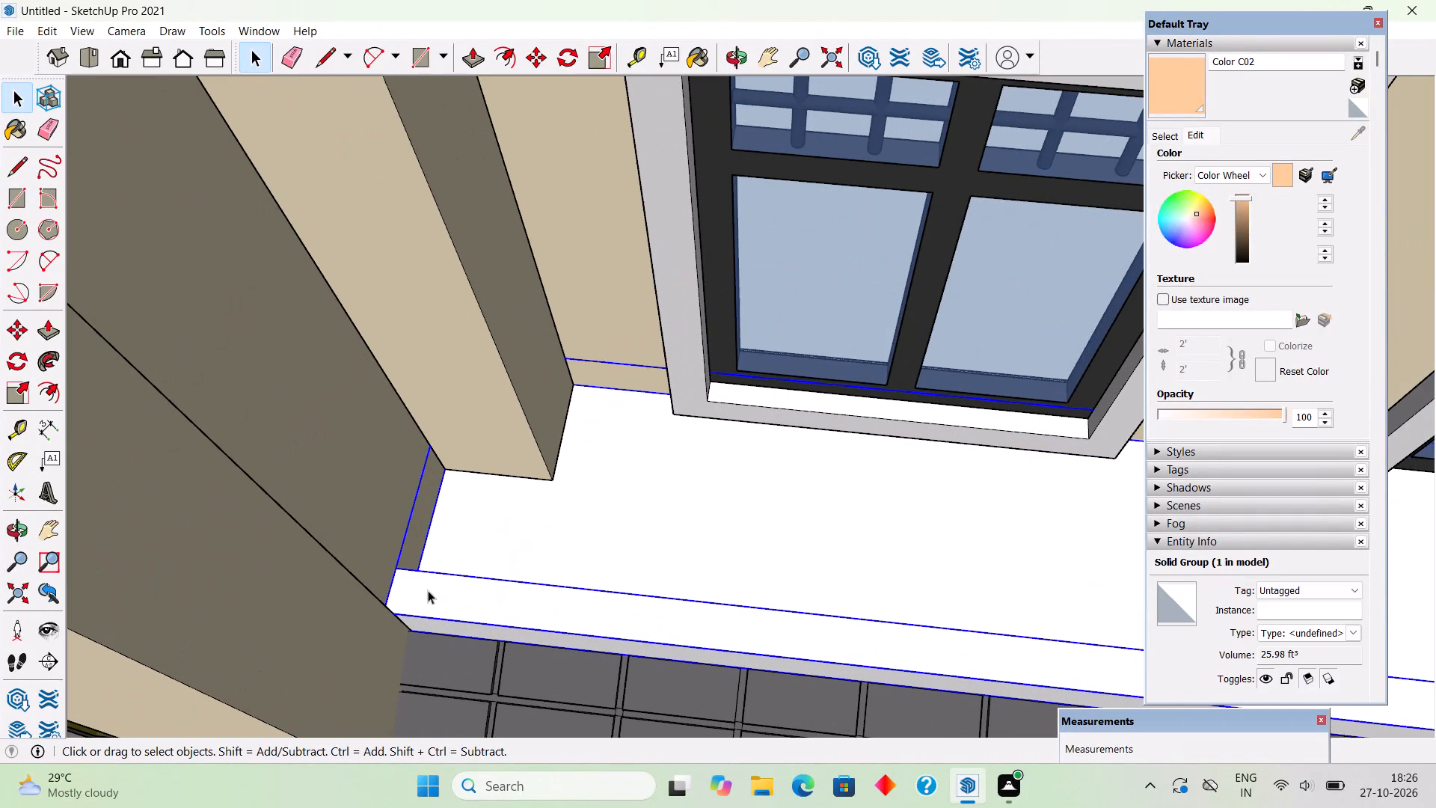
{"action": "key", "text": "r"}
{"action": "left_click", "coordinate": [403, 569]}
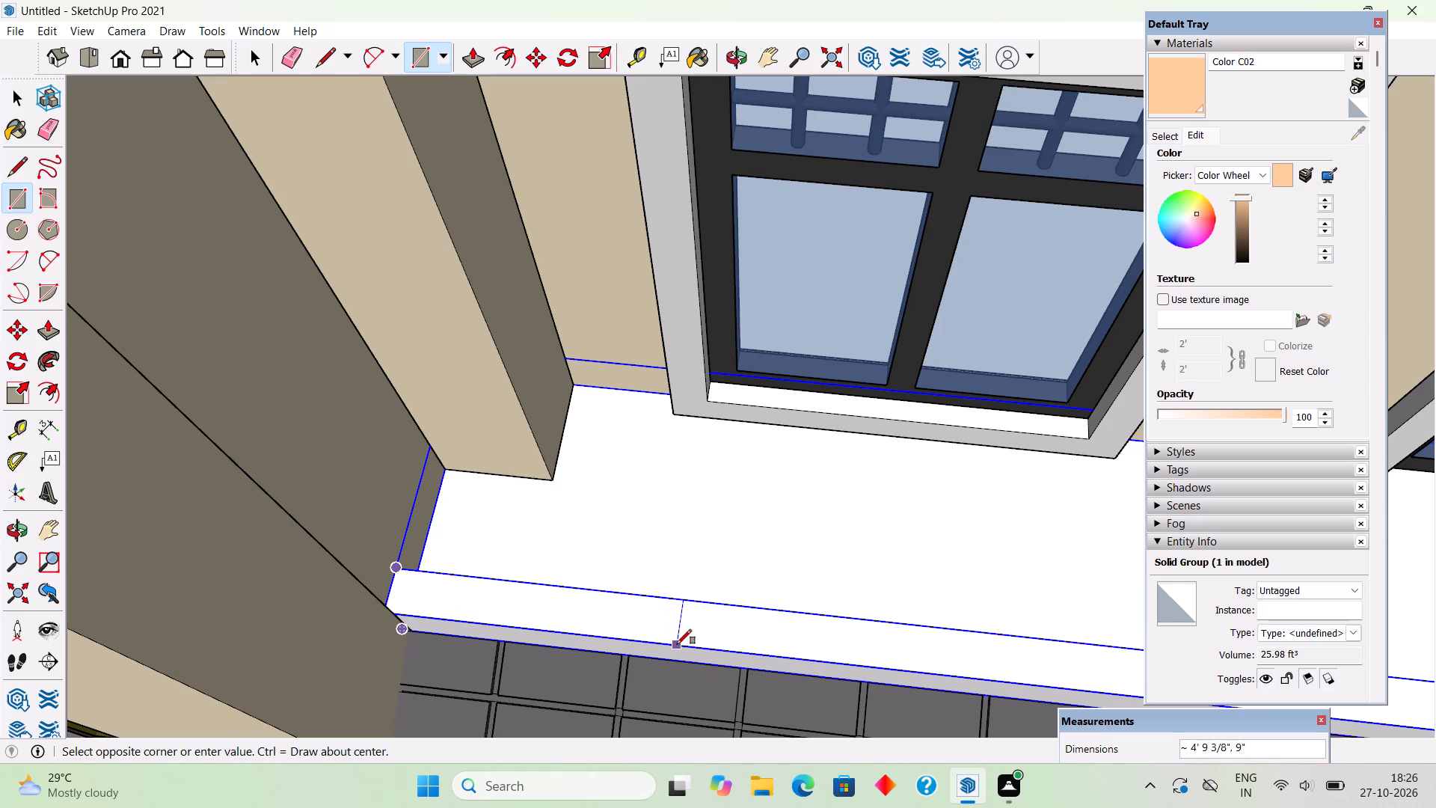
{"action": "left_click", "coordinate": [677, 644]}
Push/Pull the new rectangle up 3' to form a raised block on the parapet.
{"action": "key", "text": "p"}
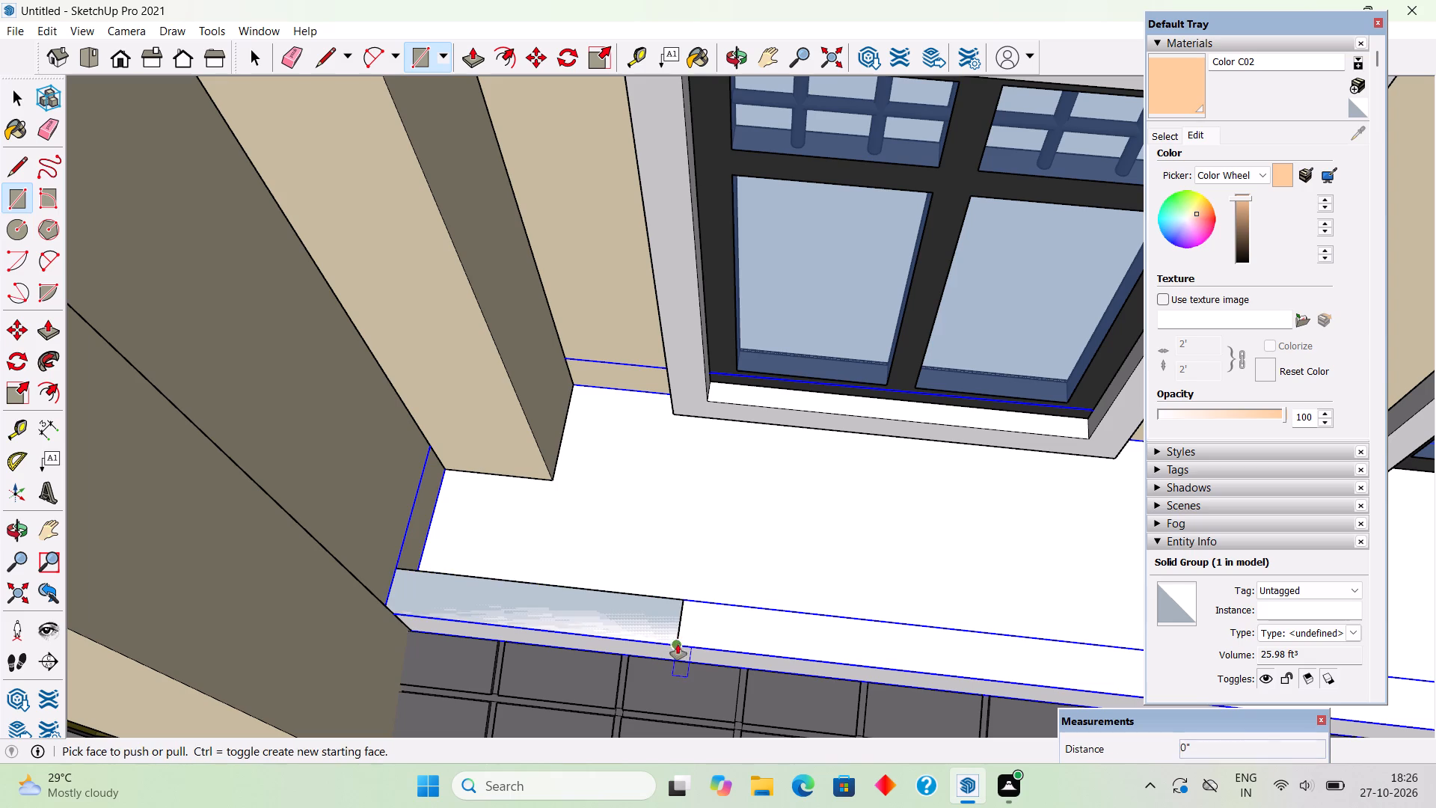
{"action": "left_click", "coordinate": [672, 628]}
{"action": "scroll", "coordinate": [646, 518], "scroll_direction": "down", "scroll_amount": 5}
{"action": "middle_click_drag", "start_coordinate": [633, 525], "coordinate": [565, 186]}
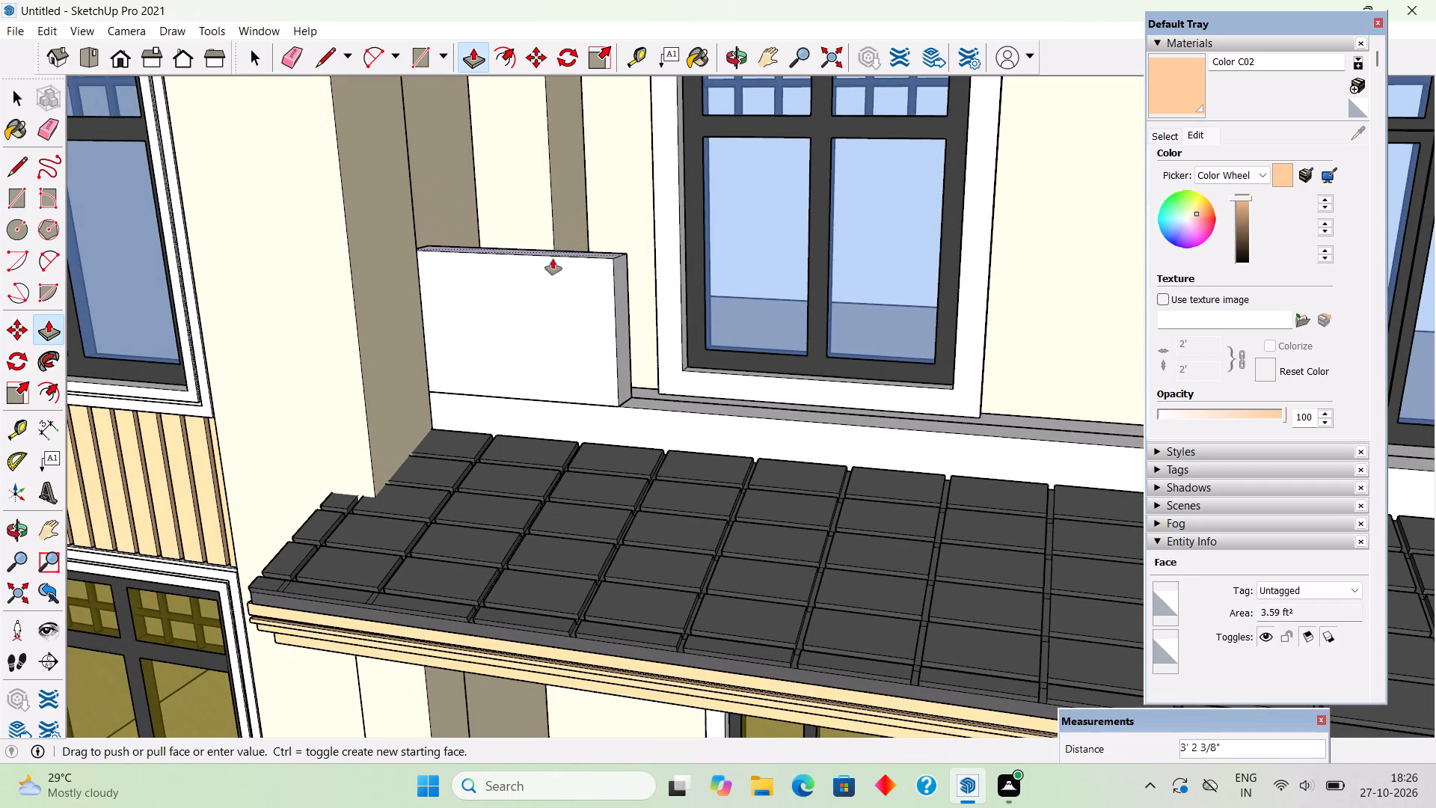
{"action": "type", "text": "3'"}
{"action": "key", "text": "Return"}
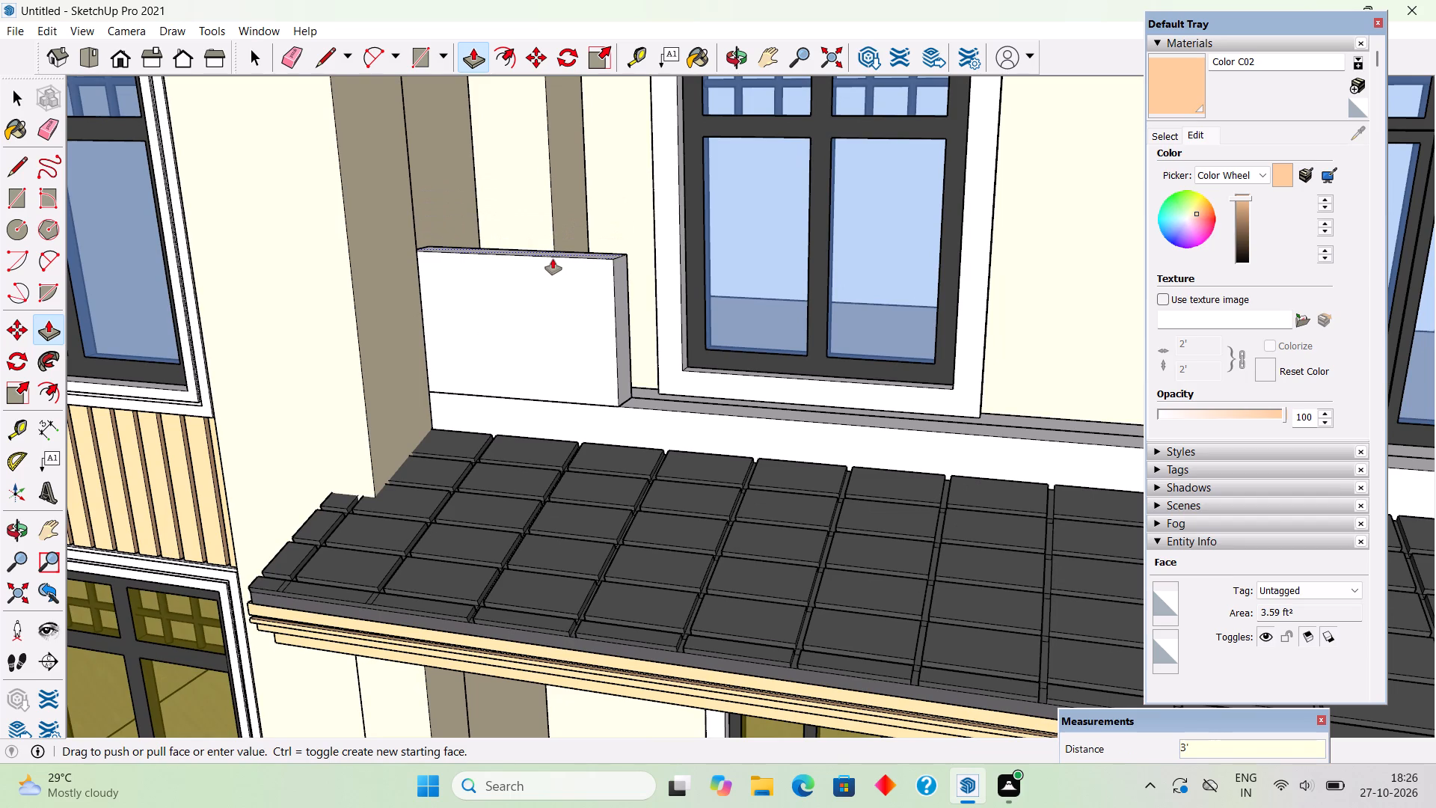
{"action": "key", "text": "space"}
Select the whole raised block, make it a group and open that group for editing.
{"action": "scroll", "coordinate": [570, 309], "scroll_direction": "down", "scroll_amount": 12}
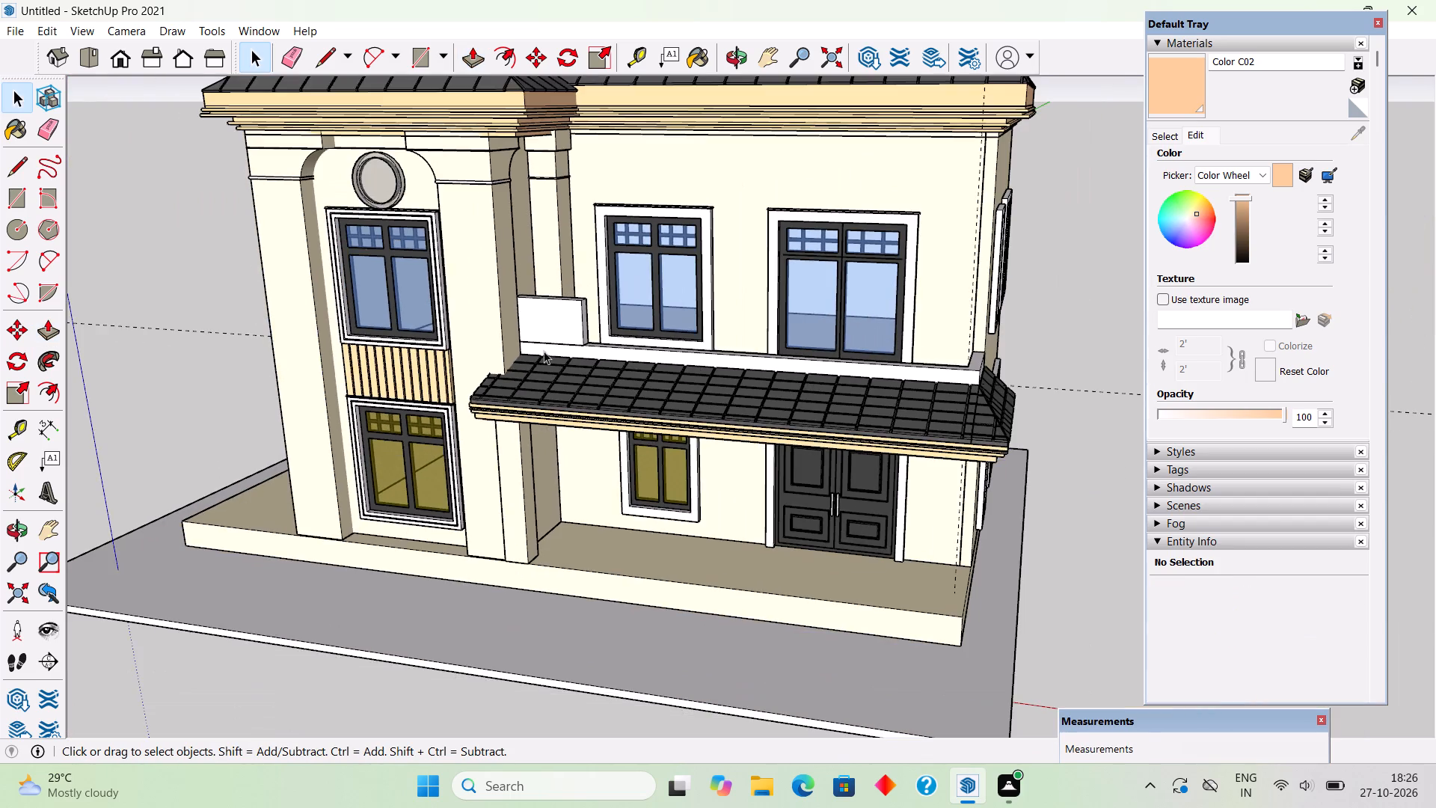
{"action": "middle_click_drag", "start_coordinate": [544, 369], "coordinate": [264, 520]}
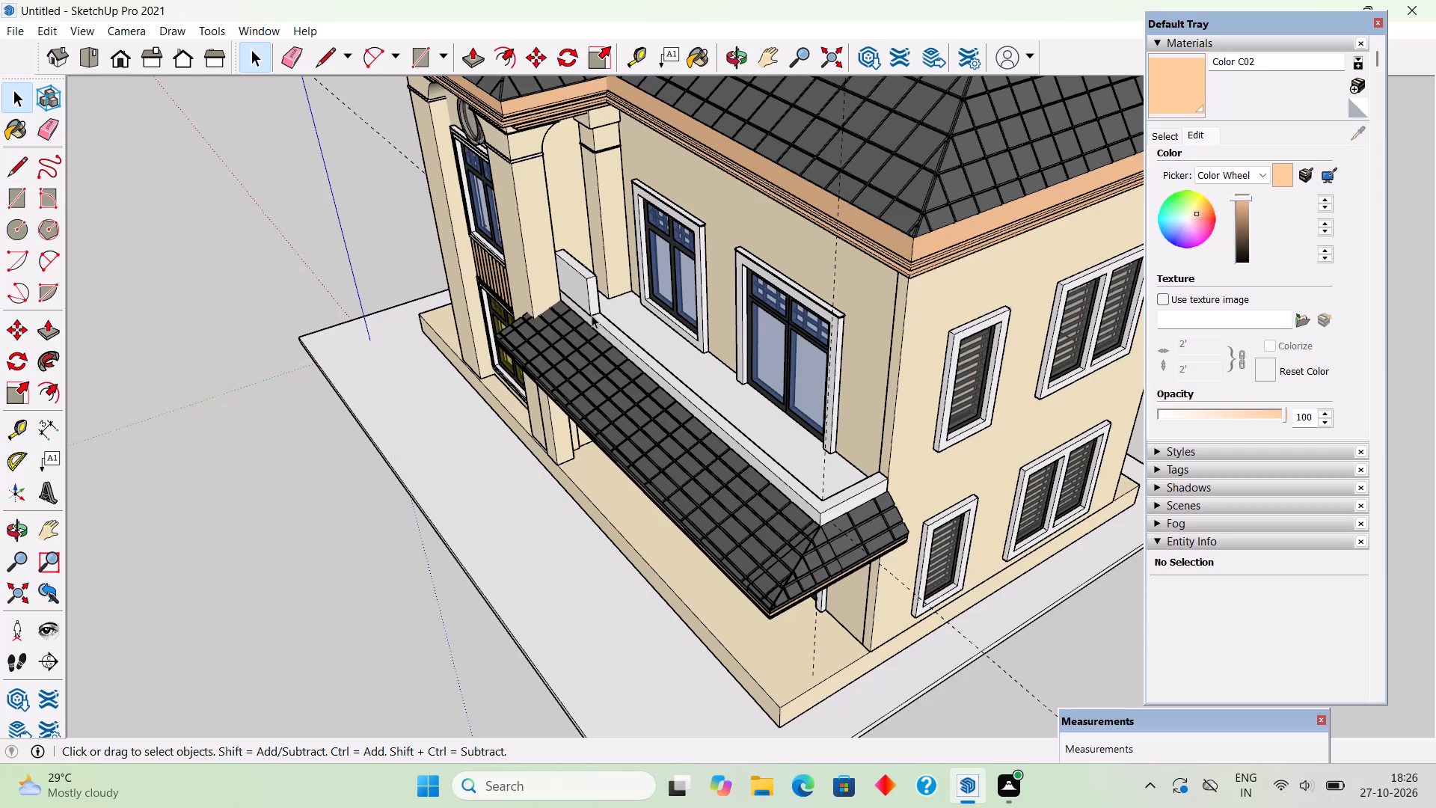
{"action": "scroll", "coordinate": [592, 315], "scroll_direction": "down", "scroll_amount": 1}
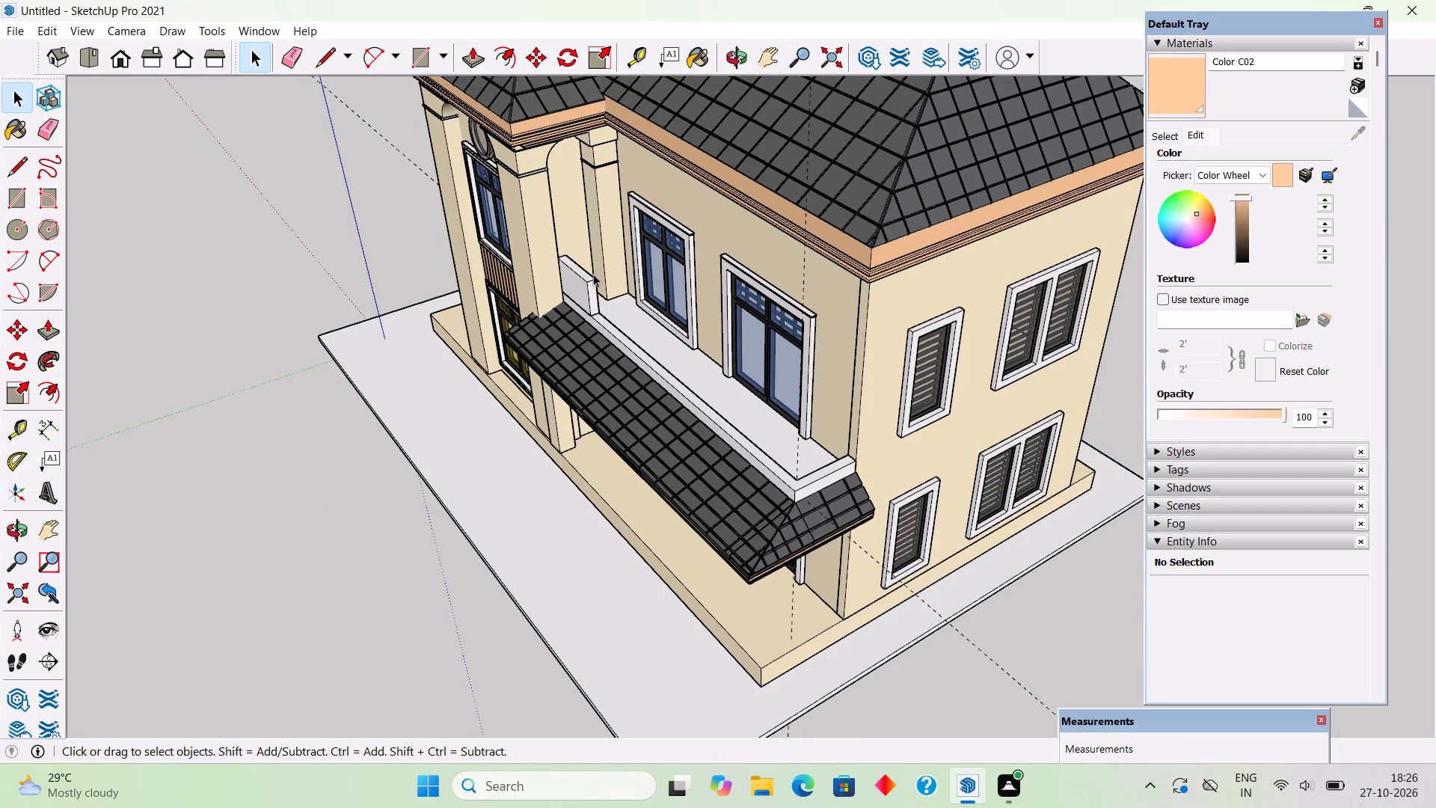
{"action": "scroll", "coordinate": [593, 274], "scroll_direction": "up", "scroll_amount": 7}
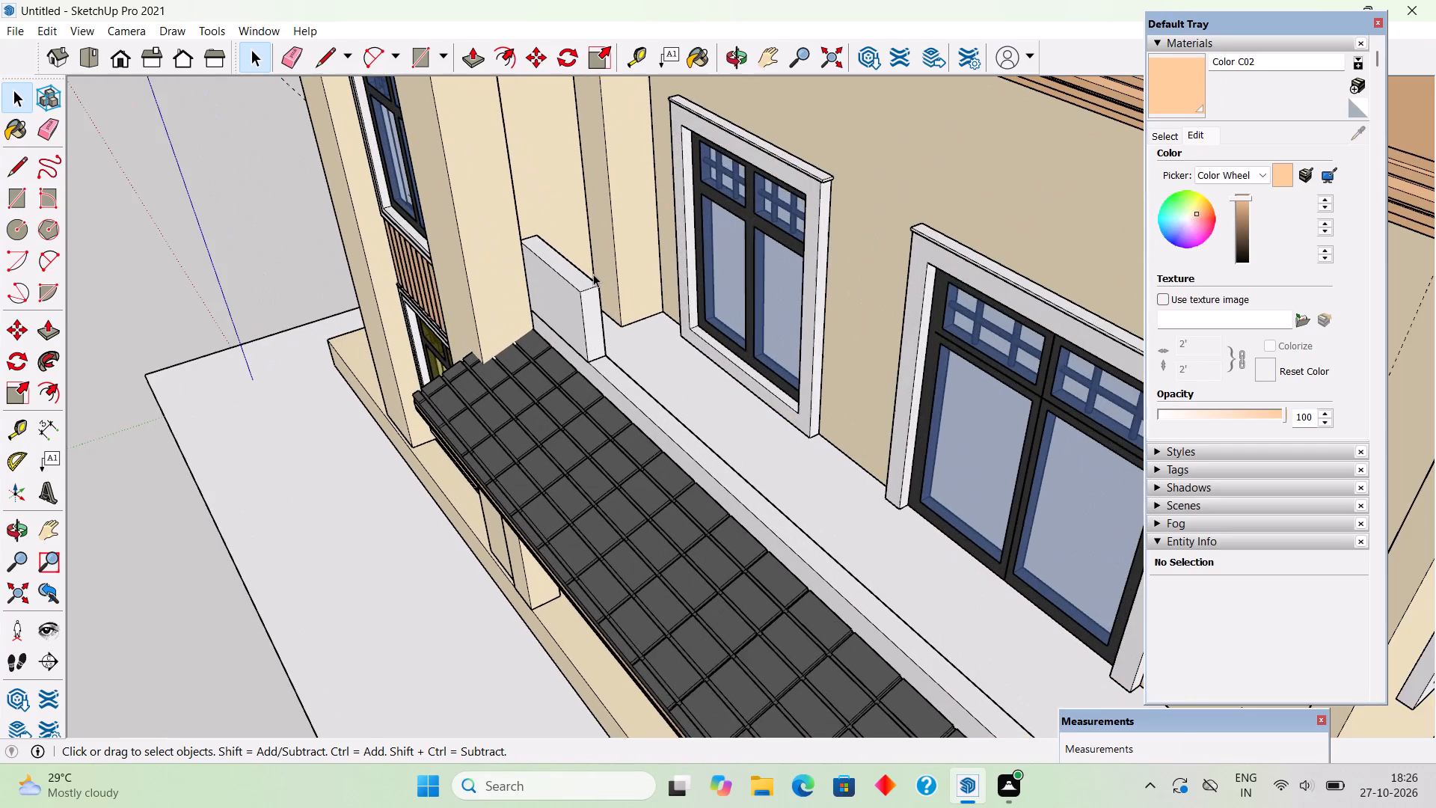
{"action": "middle_click_drag", "start_coordinate": [509, 343], "coordinate": [744, 270]}
{"action": "triple_click", "coordinate": [610, 315]}
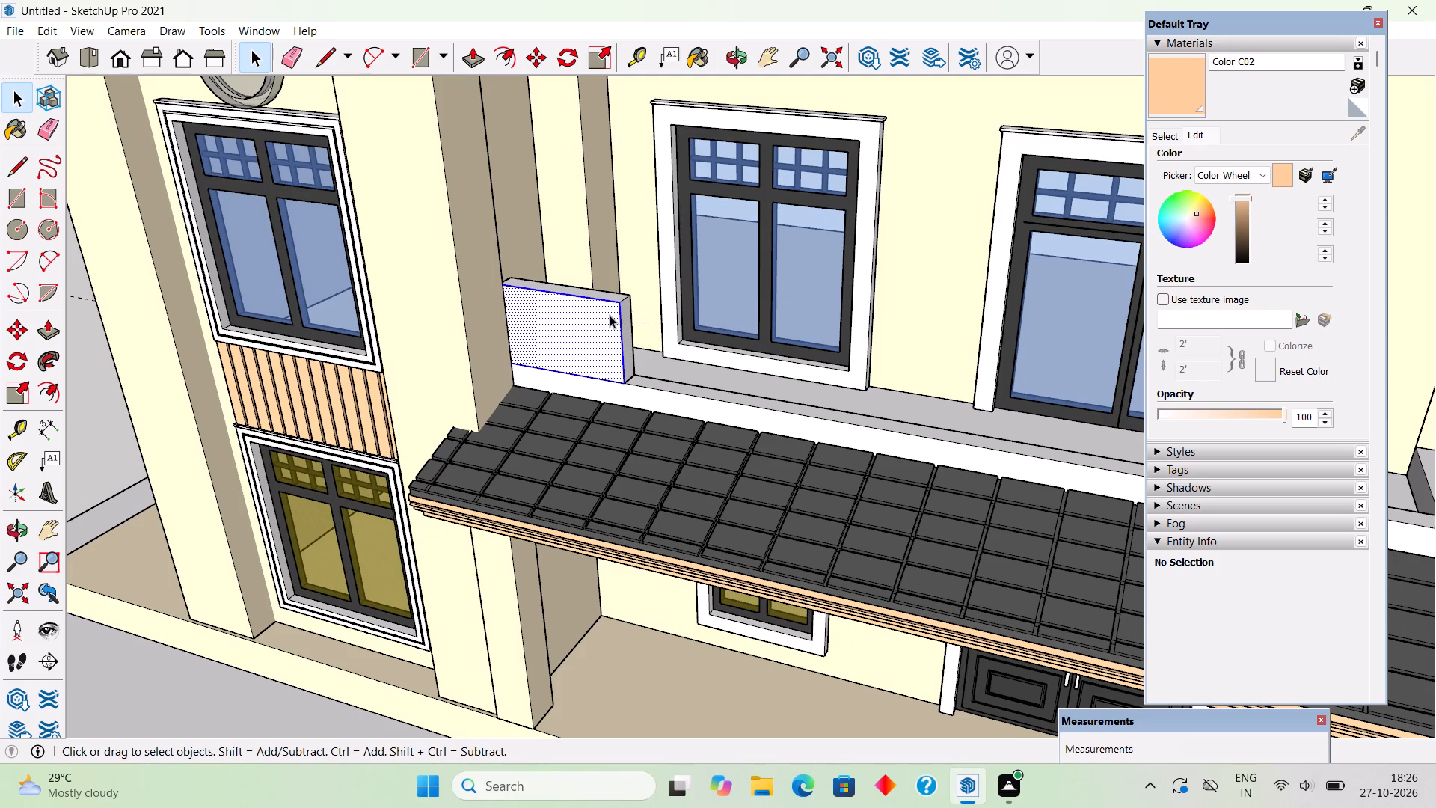
{"action": "right_click", "coordinate": [585, 320]}
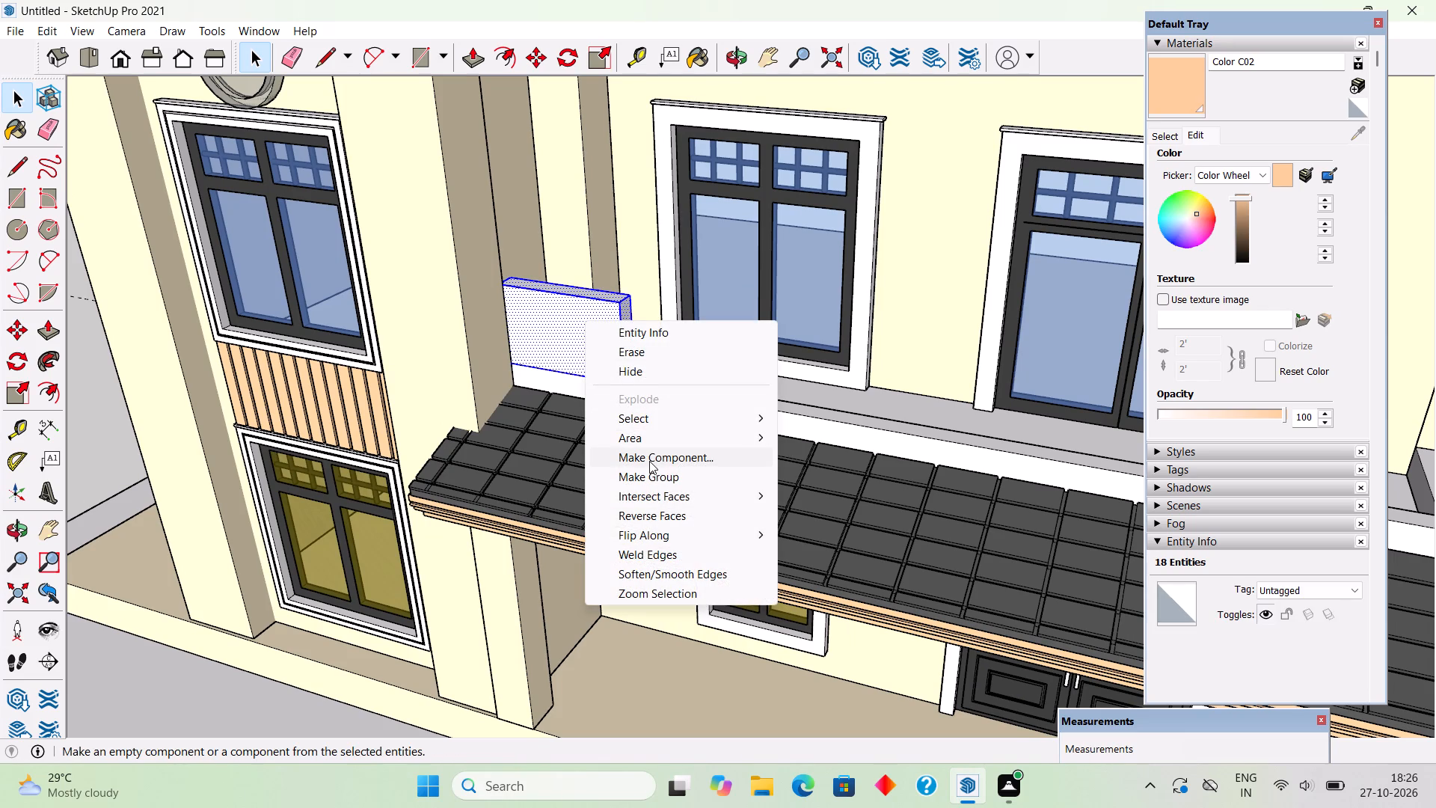
{"action": "left_click", "coordinate": [660, 471]}
{"action": "double_click", "coordinate": [562, 340]}
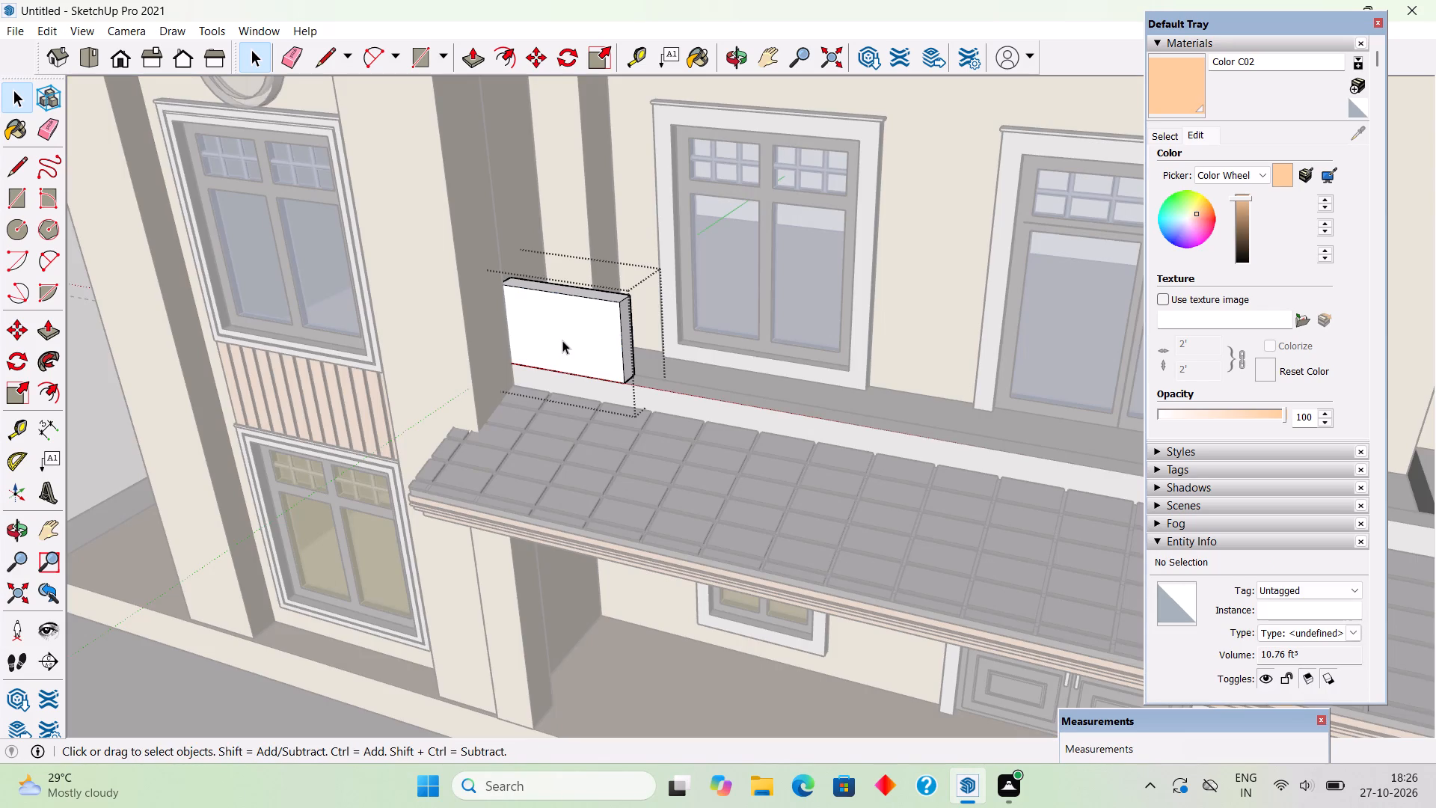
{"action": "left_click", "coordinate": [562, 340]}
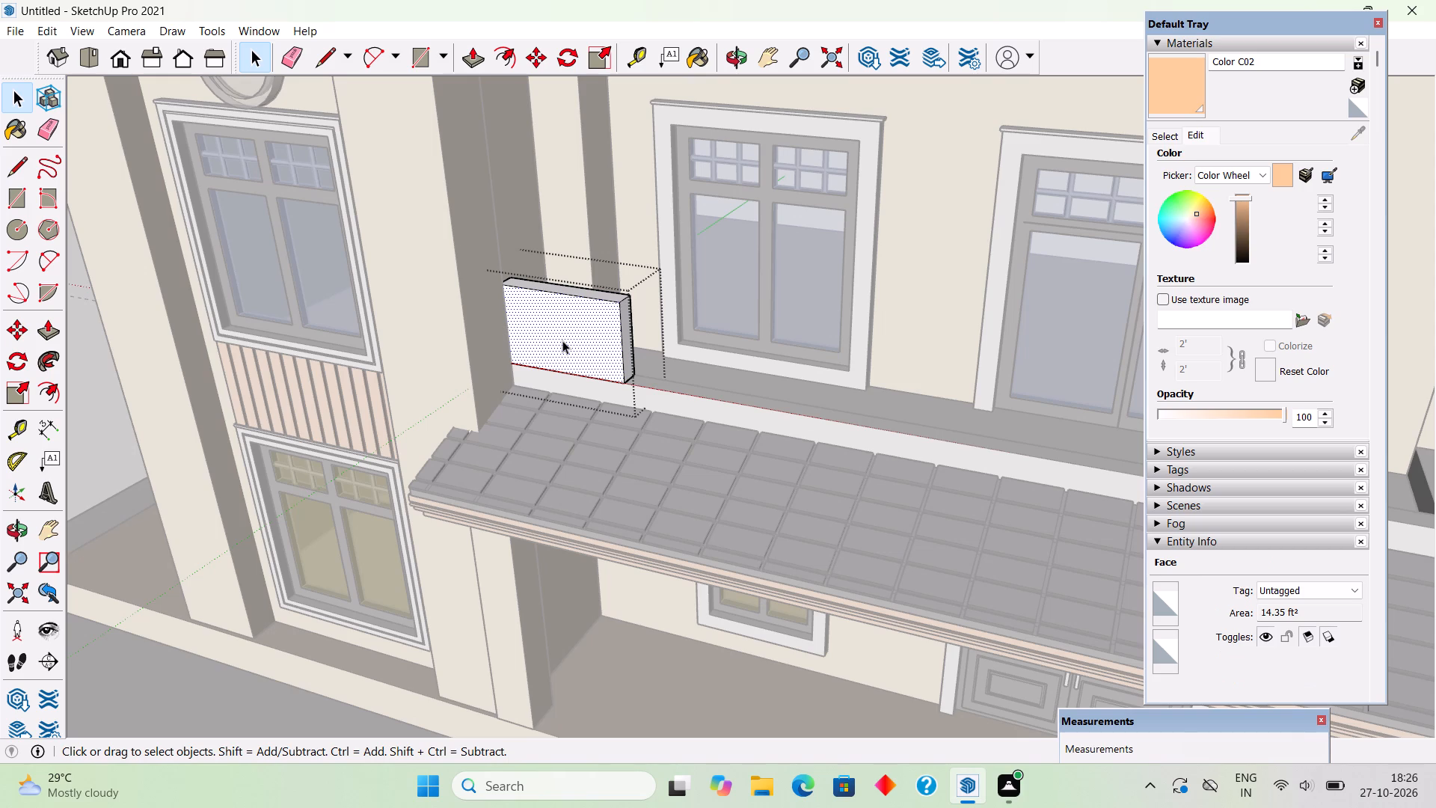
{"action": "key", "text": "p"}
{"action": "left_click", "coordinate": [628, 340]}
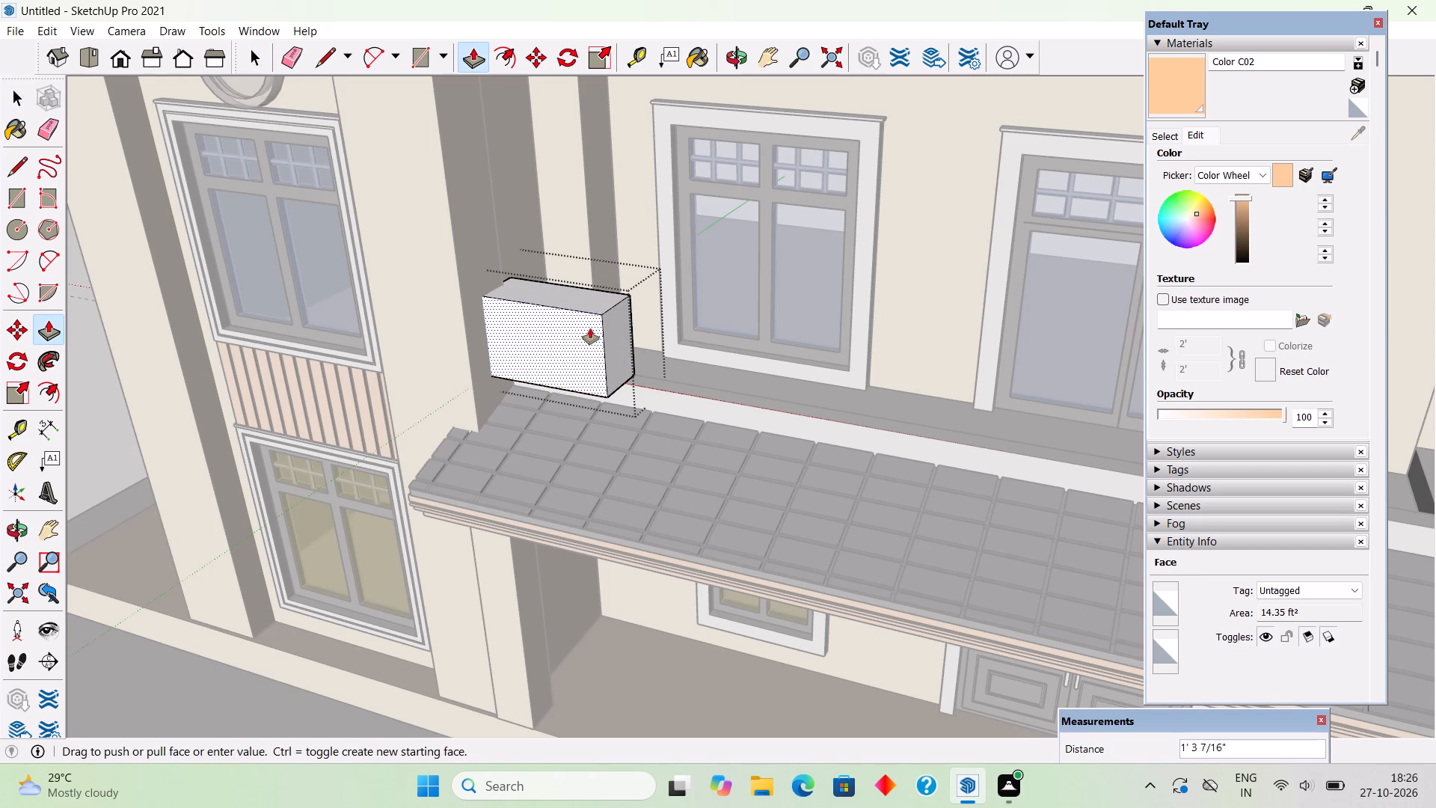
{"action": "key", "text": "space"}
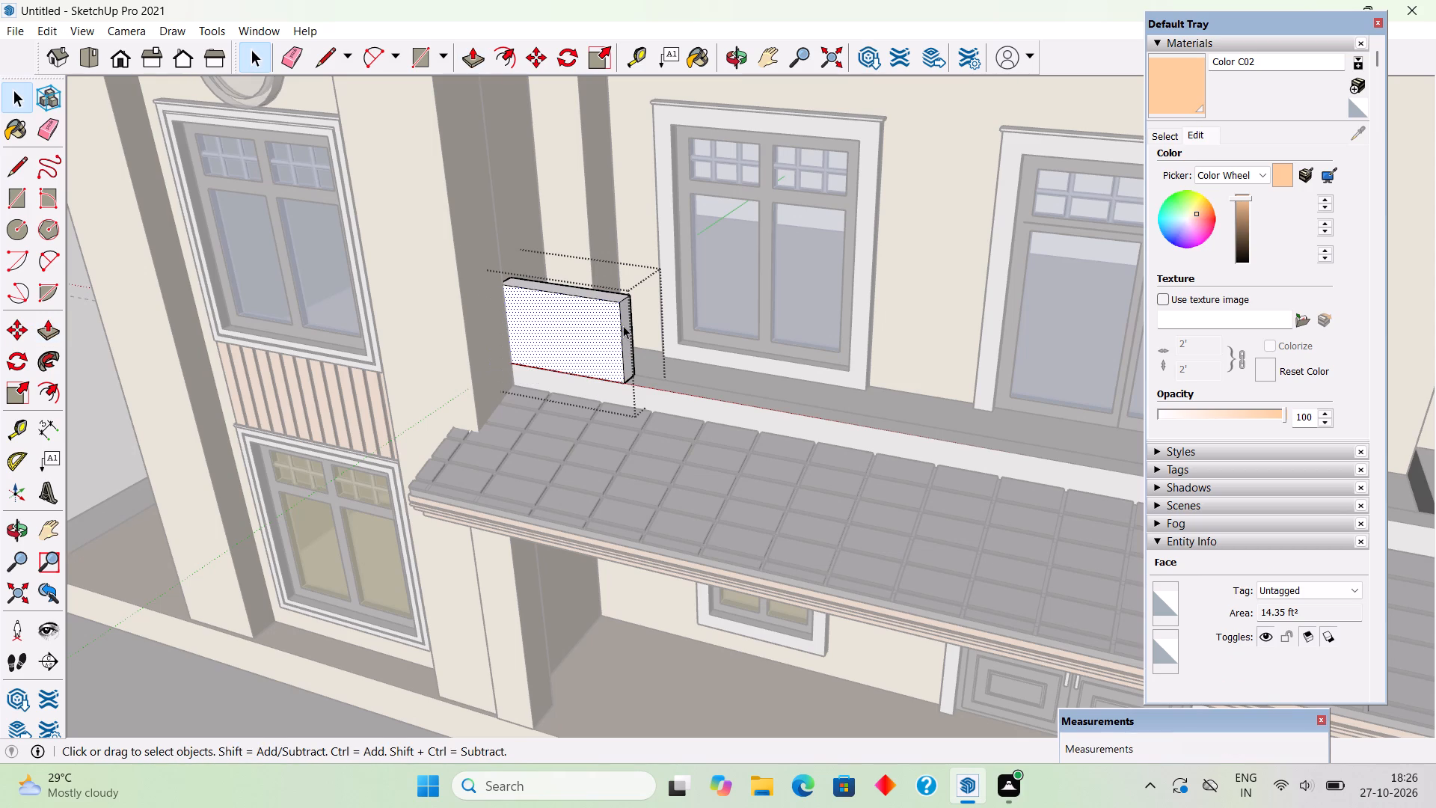
Push/Pull the block's free end face about 2' toward the column to shorten it, and close the group.
{"action": "left_click", "coordinate": [625, 325]}
{"action": "key", "text": "p"}
{"action": "left_click", "coordinate": [625, 325]}
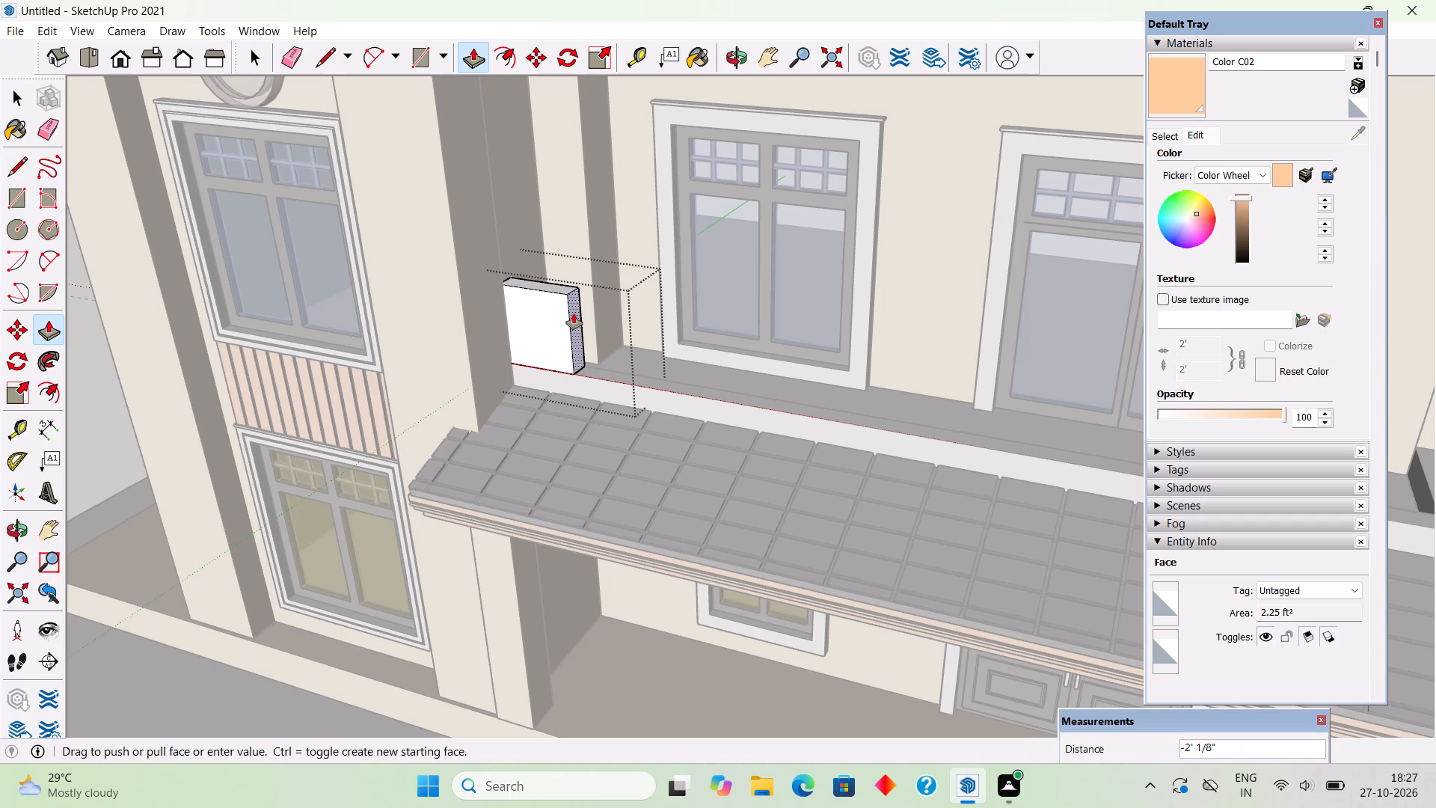
{"action": "left_click", "coordinate": [574, 313]}
{"action": "left_click", "coordinate": [574, 313]}
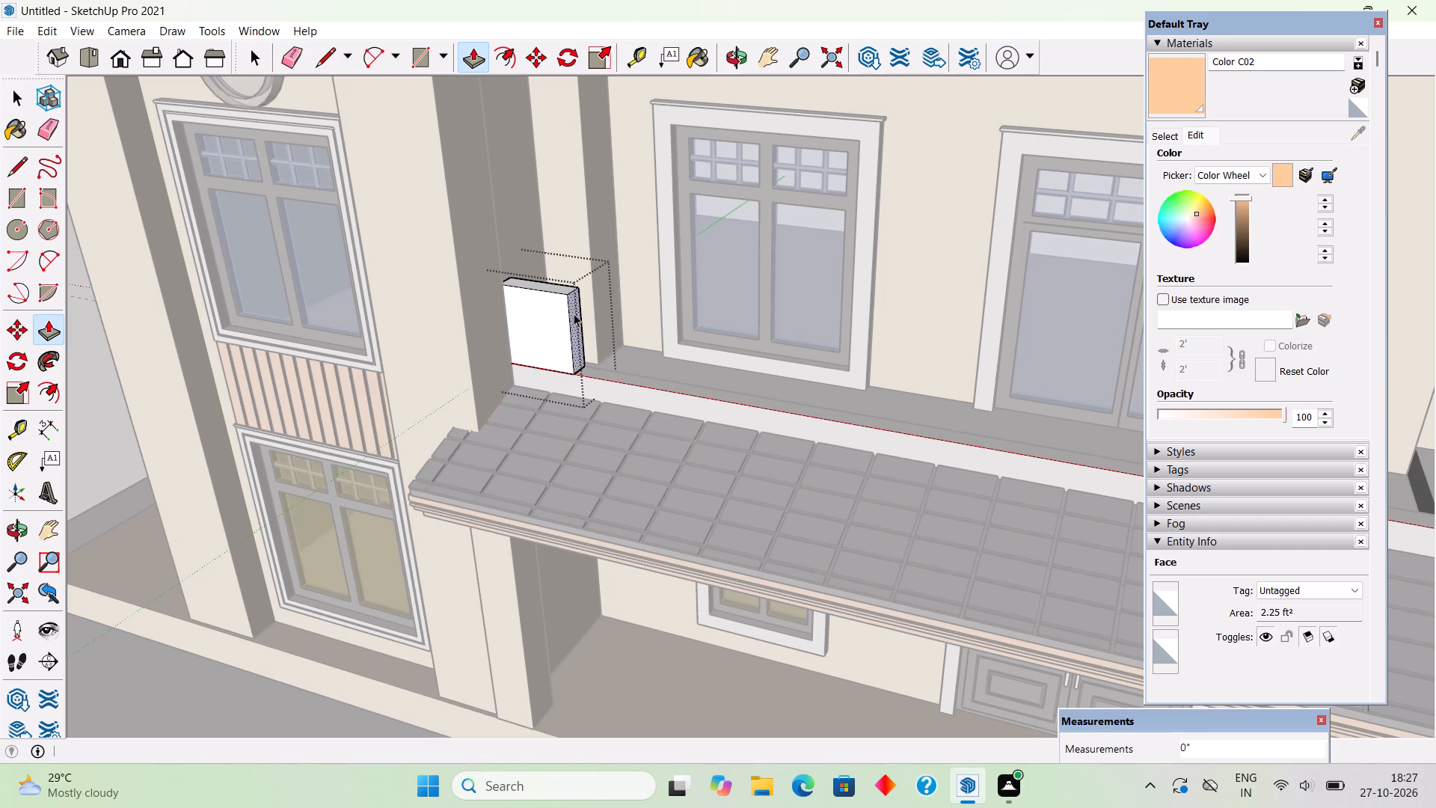
{"action": "key", "text": "space"}
{"action": "scroll", "coordinate": [574, 313], "scroll_direction": "down", "scroll_amount": 11}
{"action": "left_click", "coordinate": [380, 334]}
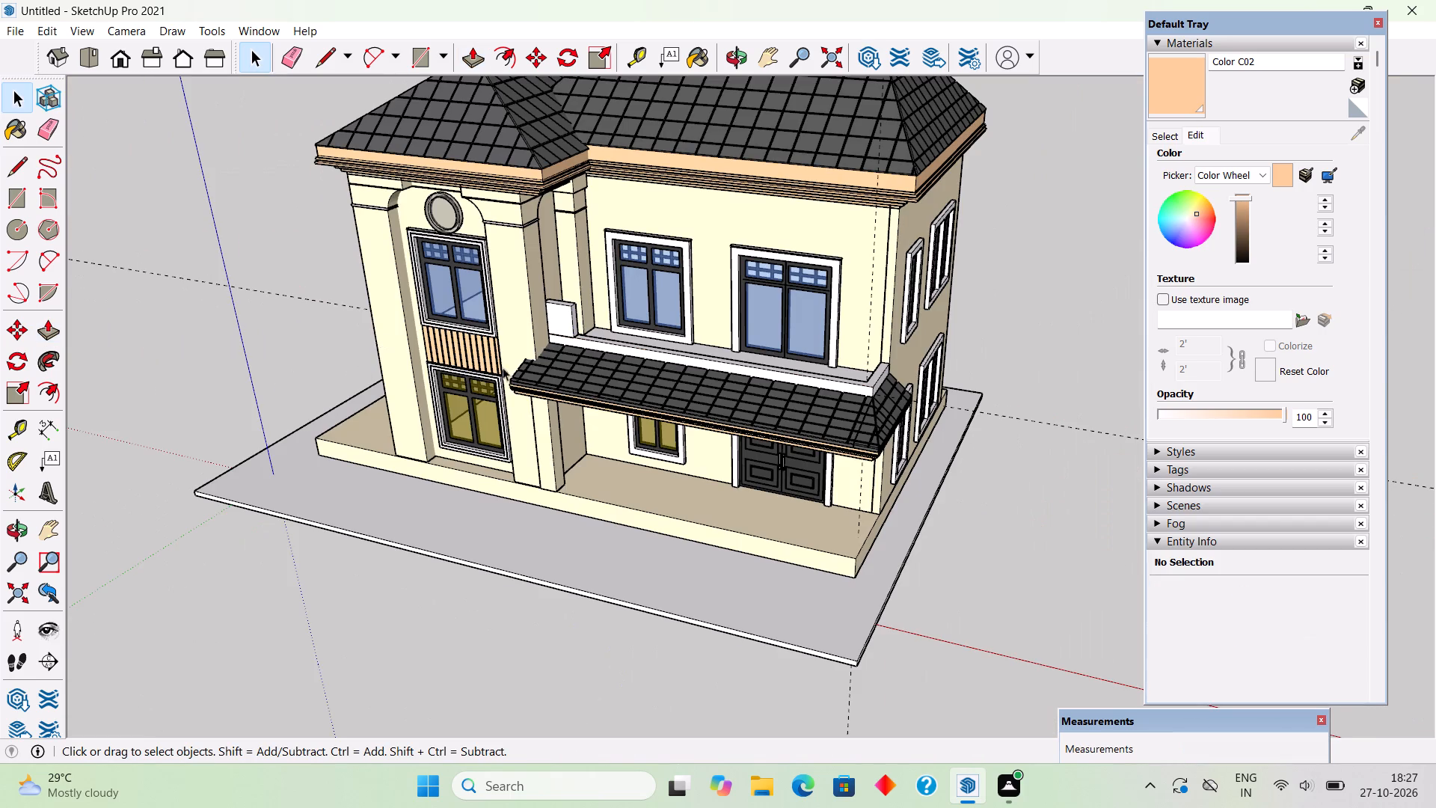
Examine the shortened block from the front and from the house's door-side corner.
{"action": "scroll", "coordinate": [583, 341], "scroll_direction": "up", "scroll_amount": 5}
{"action": "middle_click_drag", "start_coordinate": [597, 338], "coordinate": [607, 242]}
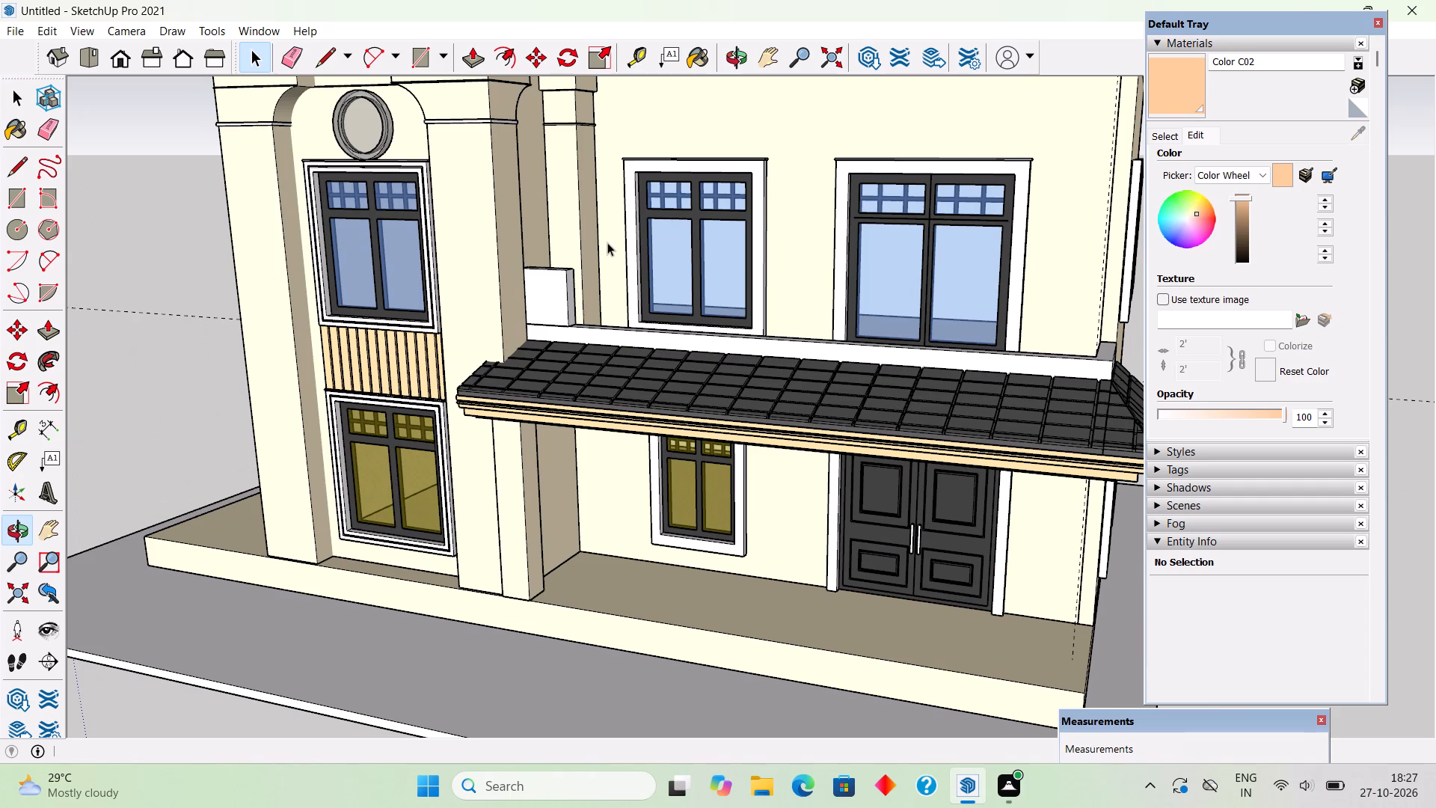
{"action": "scroll", "coordinate": [592, 242], "scroll_direction": "up", "scroll_amount": 1}
{"action": "middle_click_drag", "start_coordinate": [580, 257], "coordinate": [616, 308]}
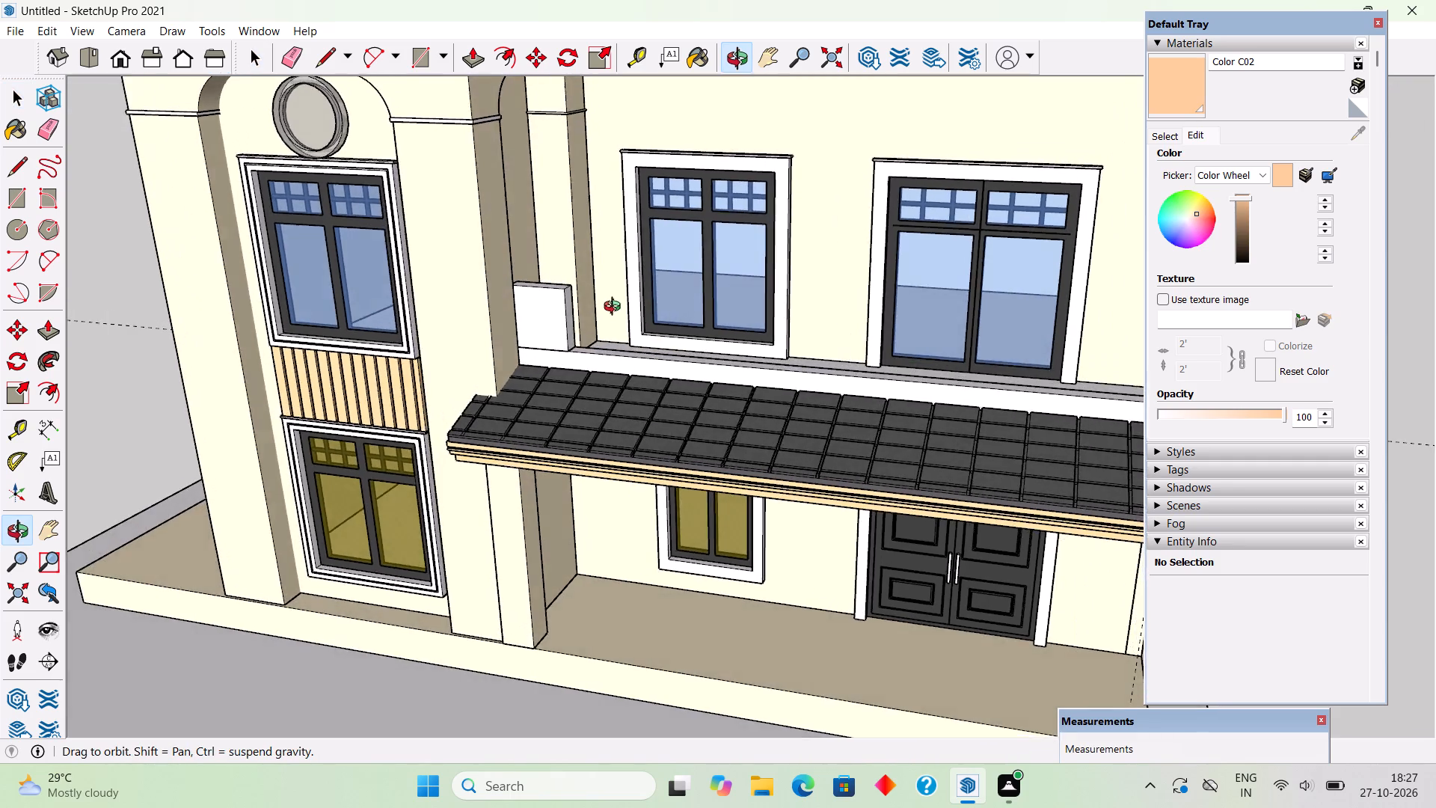
{"action": "middle_click_drag", "start_coordinate": [616, 308], "coordinate": [182, 308]}
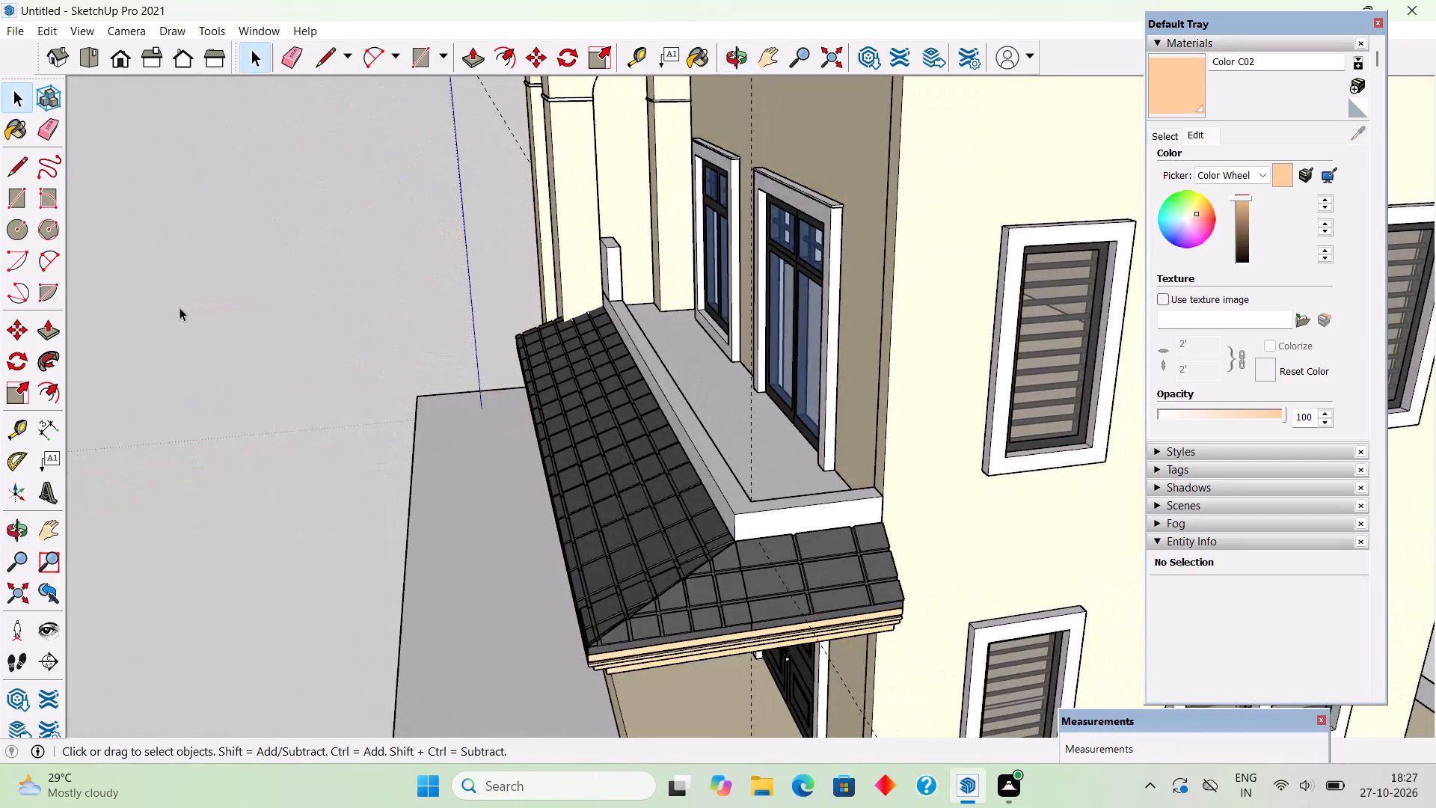
{"action": "middle_click_drag", "start_coordinate": [203, 330], "coordinate": [291, 316]}
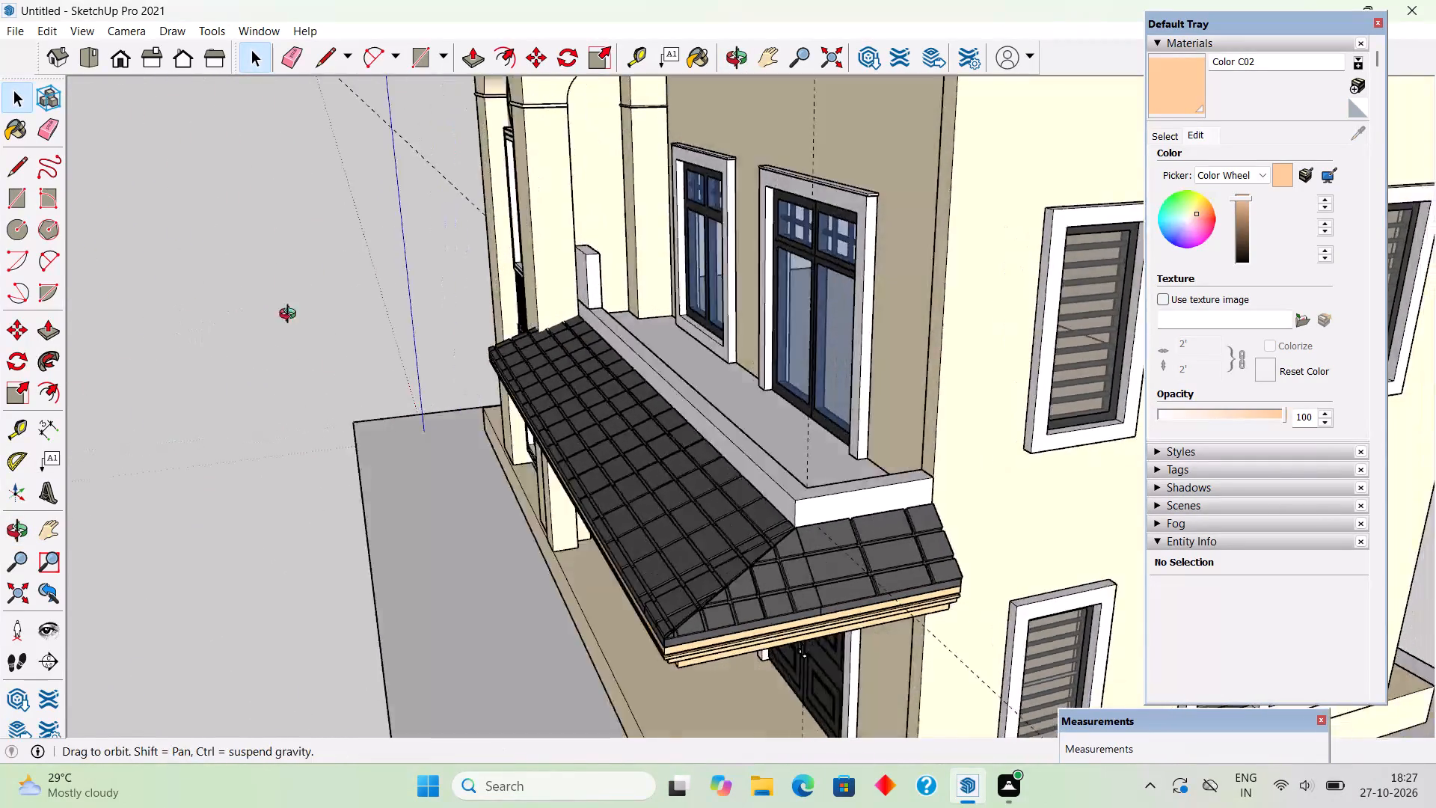
{"action": "middle_click_drag", "start_coordinate": [291, 316], "coordinate": [730, 308]}
Draw two rectangles on the block's front face: a full-height strip about 7" wide beside the column and one about 5" tall along the top.
{"action": "scroll", "coordinate": [435, 379], "scroll_direction": "up", "scroll_amount": 6}
{"action": "scroll", "coordinate": [426, 299], "scroll_direction": "up", "scroll_amount": 4}
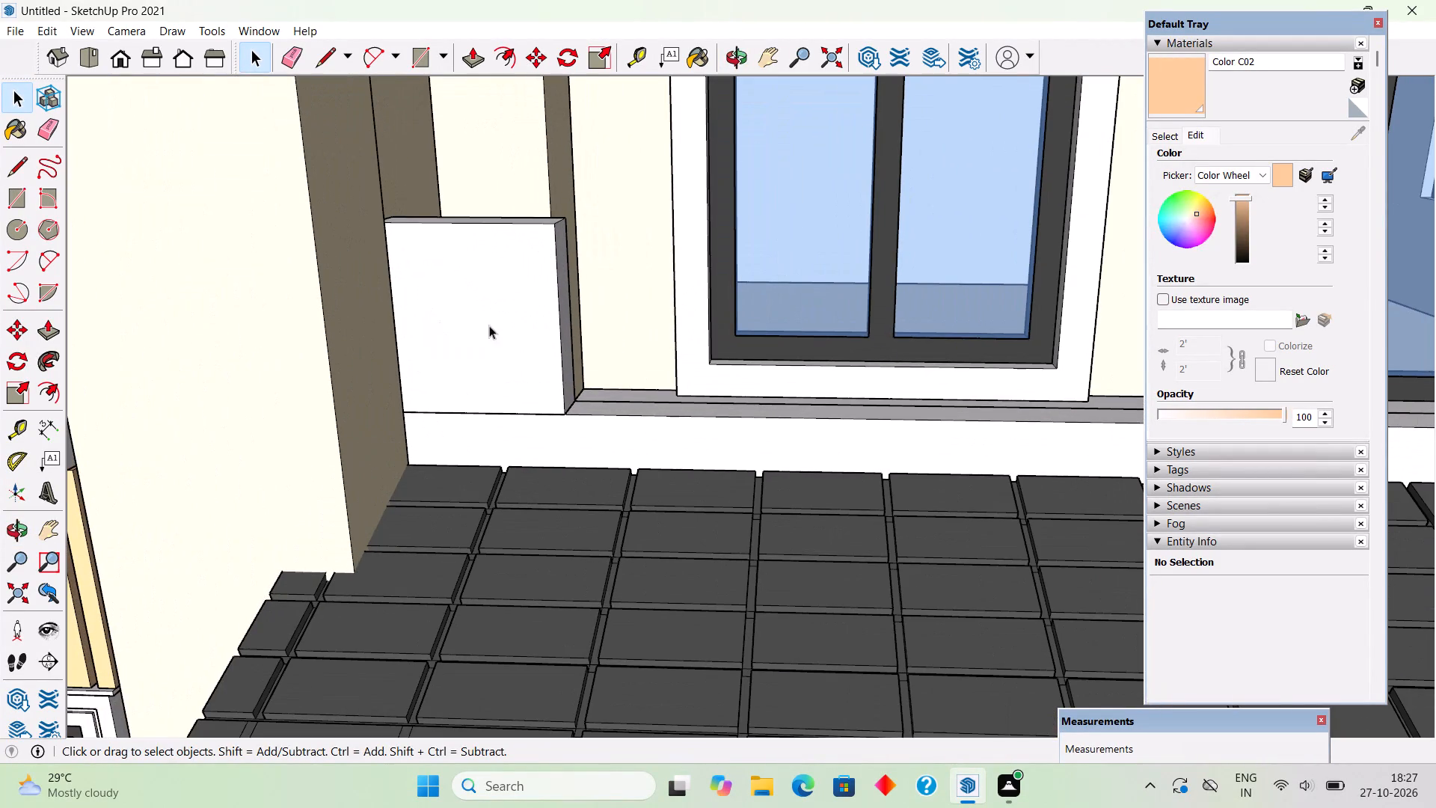
{"action": "middle_click_drag", "start_coordinate": [525, 316], "coordinate": [534, 313]}
{"action": "scroll", "coordinate": [480, 306], "scroll_direction": "up", "scroll_amount": 4}
{"action": "middle_click_drag", "start_coordinate": [485, 327], "coordinate": [522, 328]}
{"action": "key", "text": "r"}
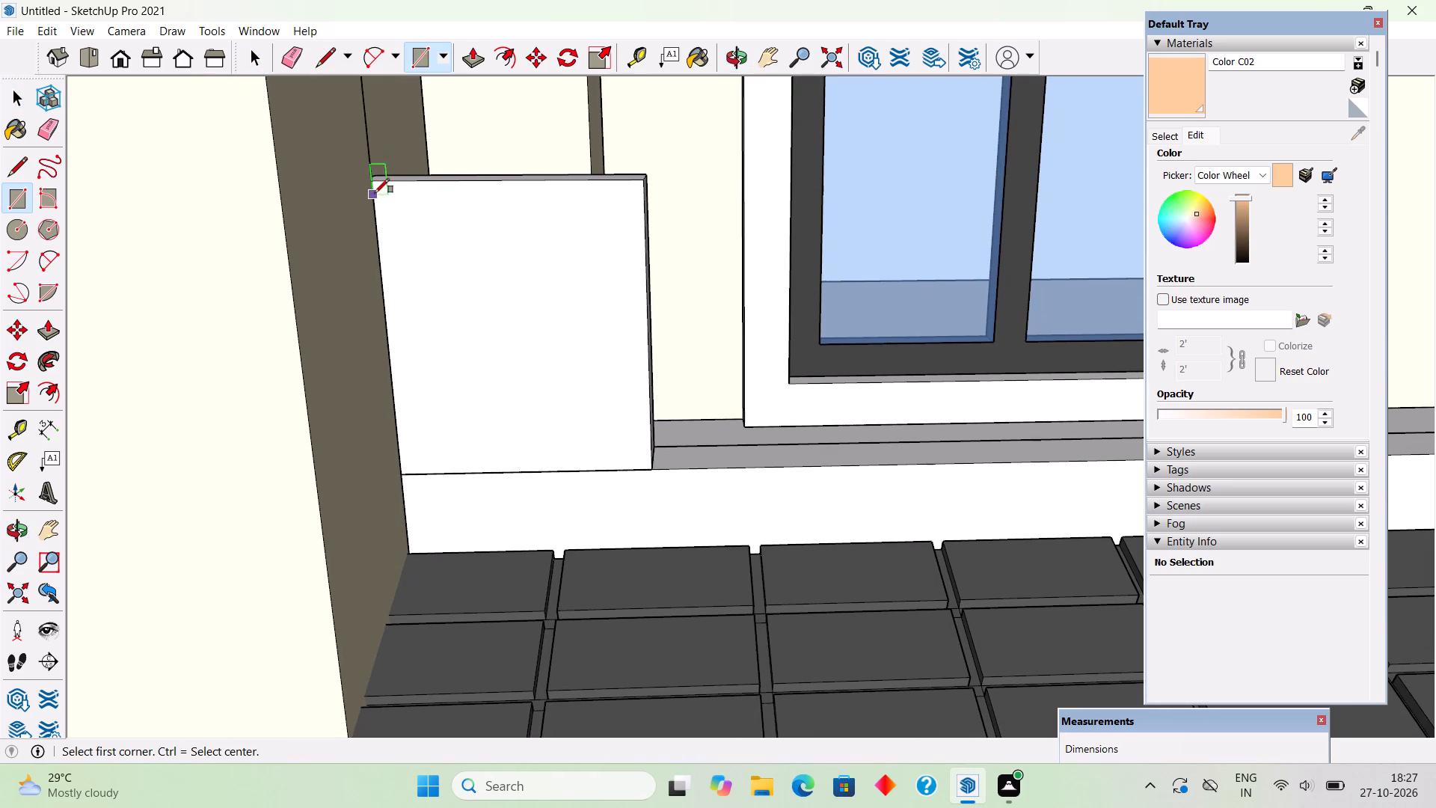
{"action": "left_click", "coordinate": [374, 186]}
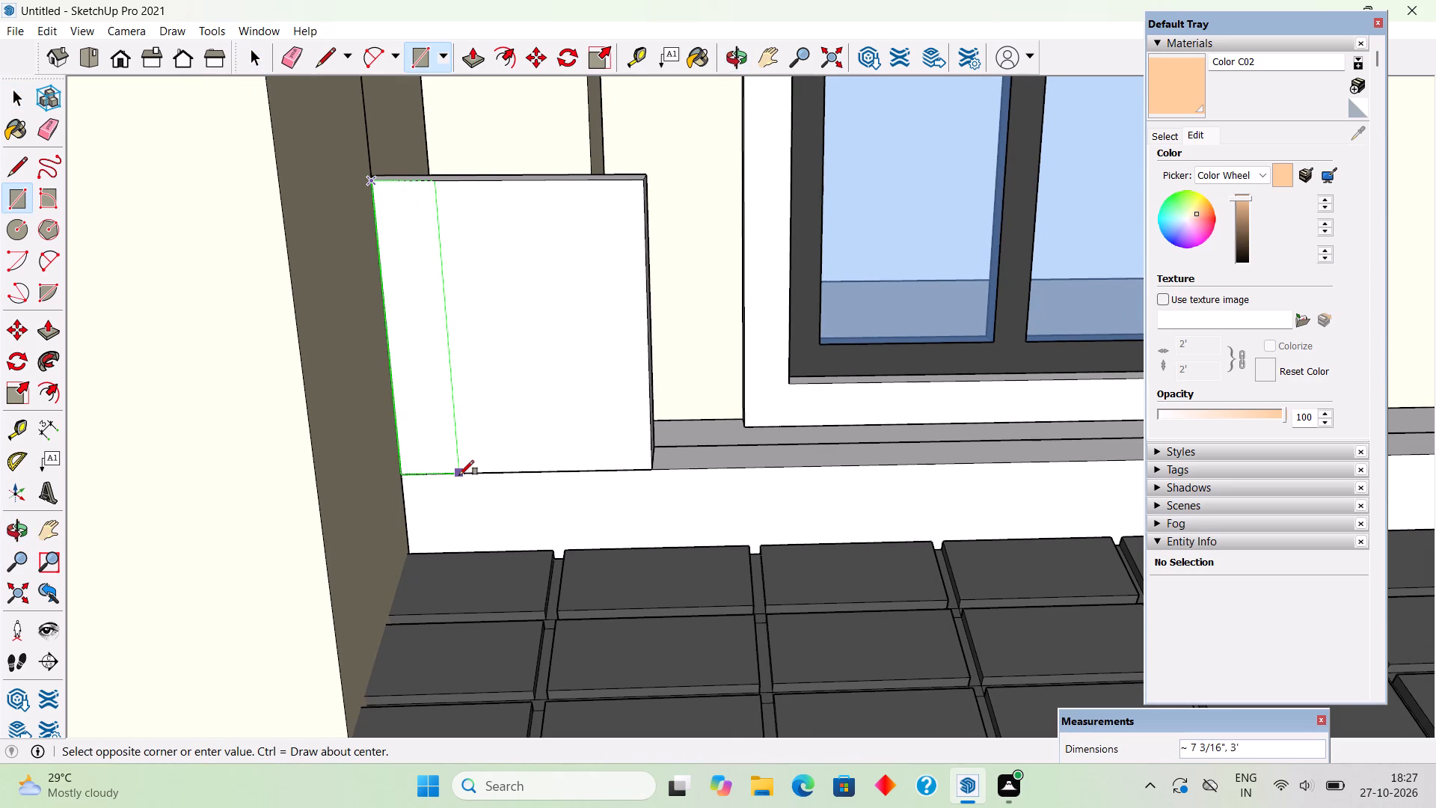
{"action": "left_click", "coordinate": [459, 475]}
{"action": "left_click", "coordinate": [435, 224]}
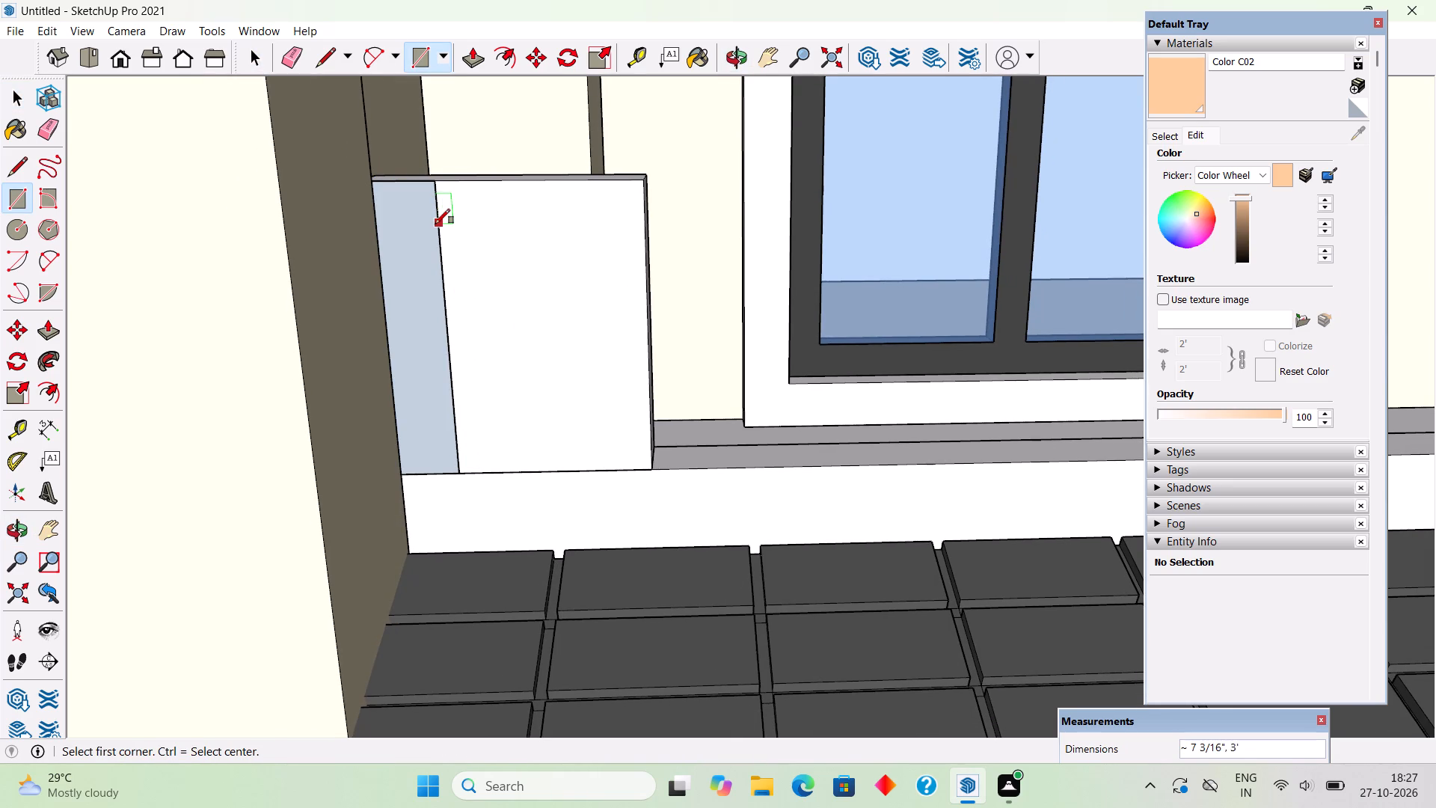
{"action": "left_click", "coordinate": [643, 183]}
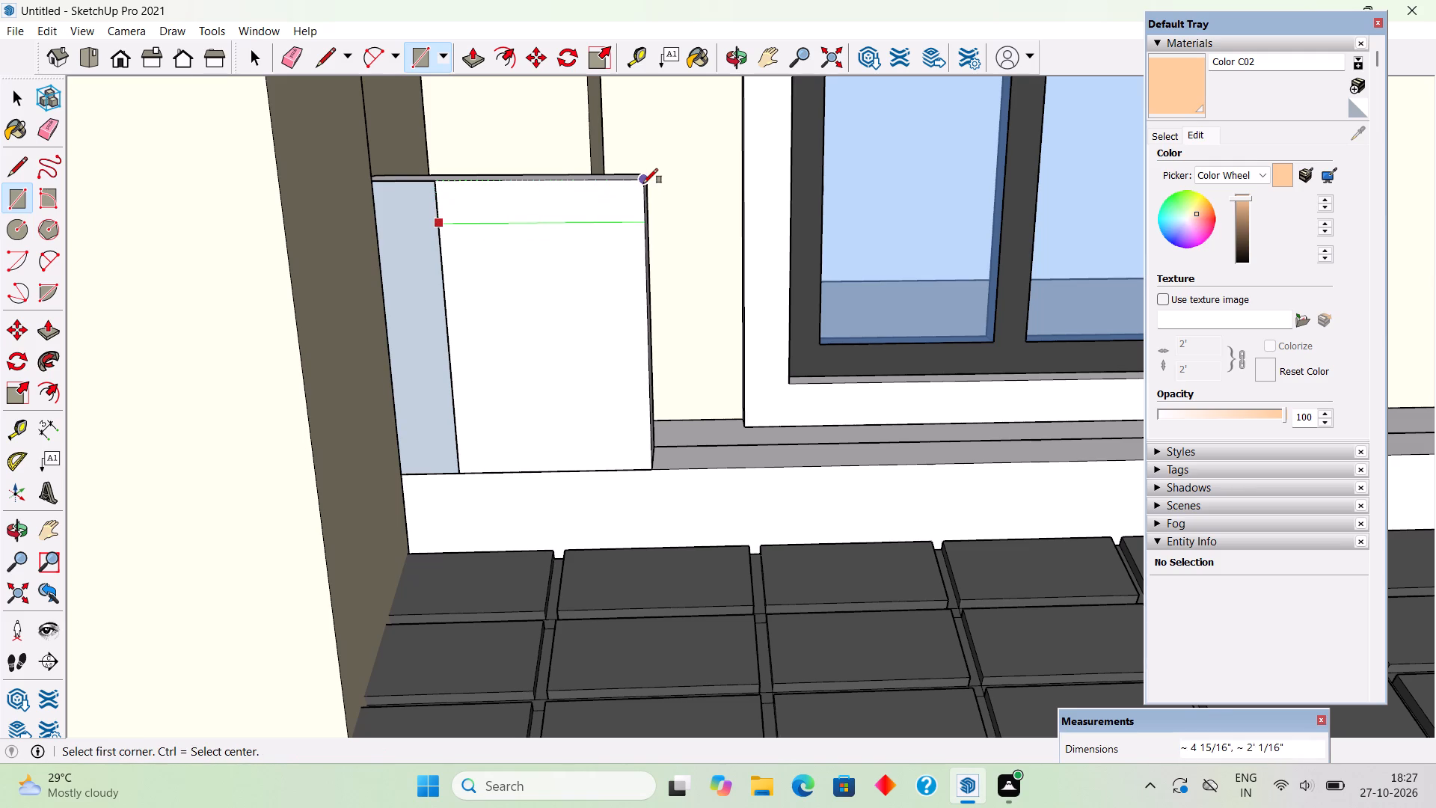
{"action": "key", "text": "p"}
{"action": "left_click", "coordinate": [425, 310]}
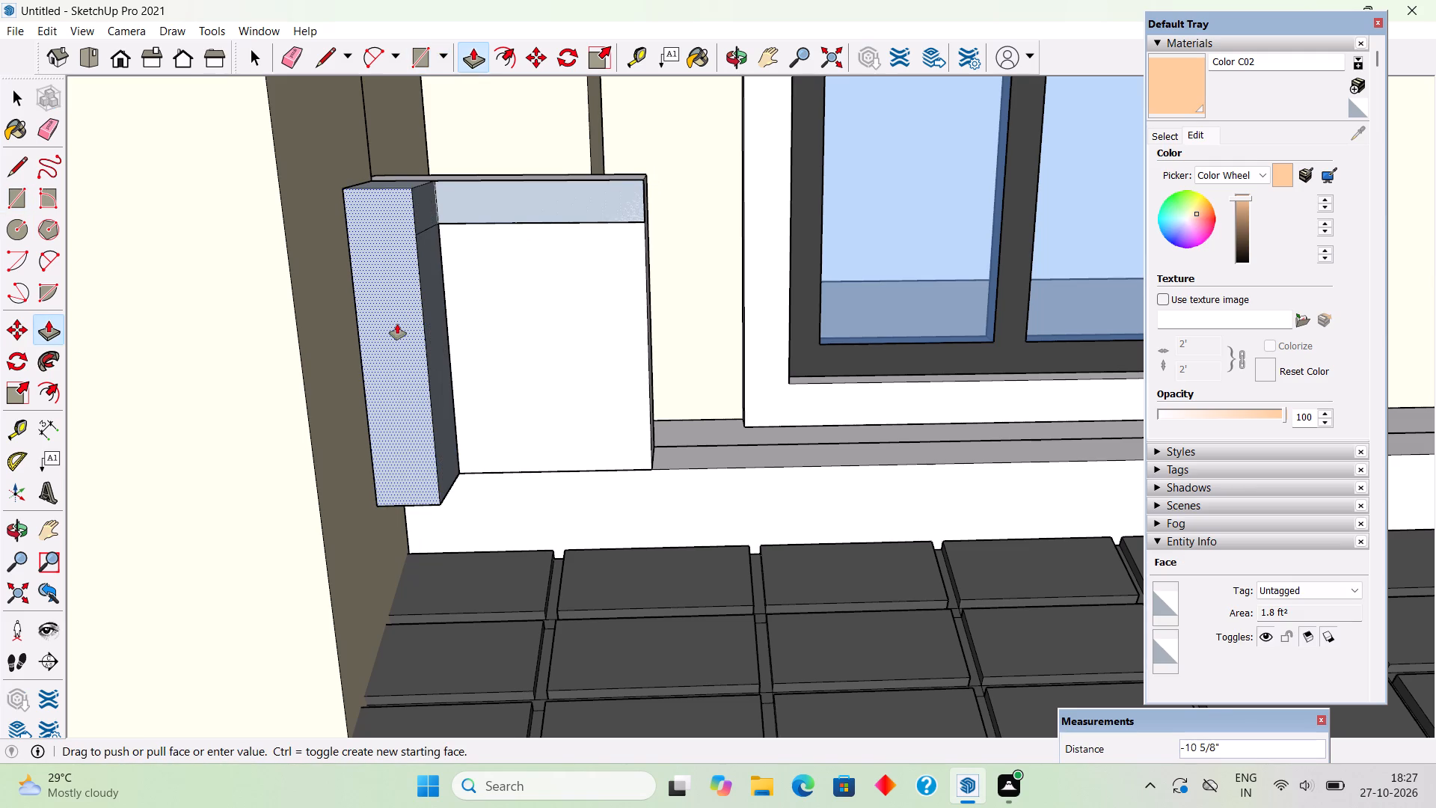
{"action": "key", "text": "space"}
Push/Pull the top strip and the column-side strip 3" outward from the block's front face.
{"action": "key", "text": "p"}
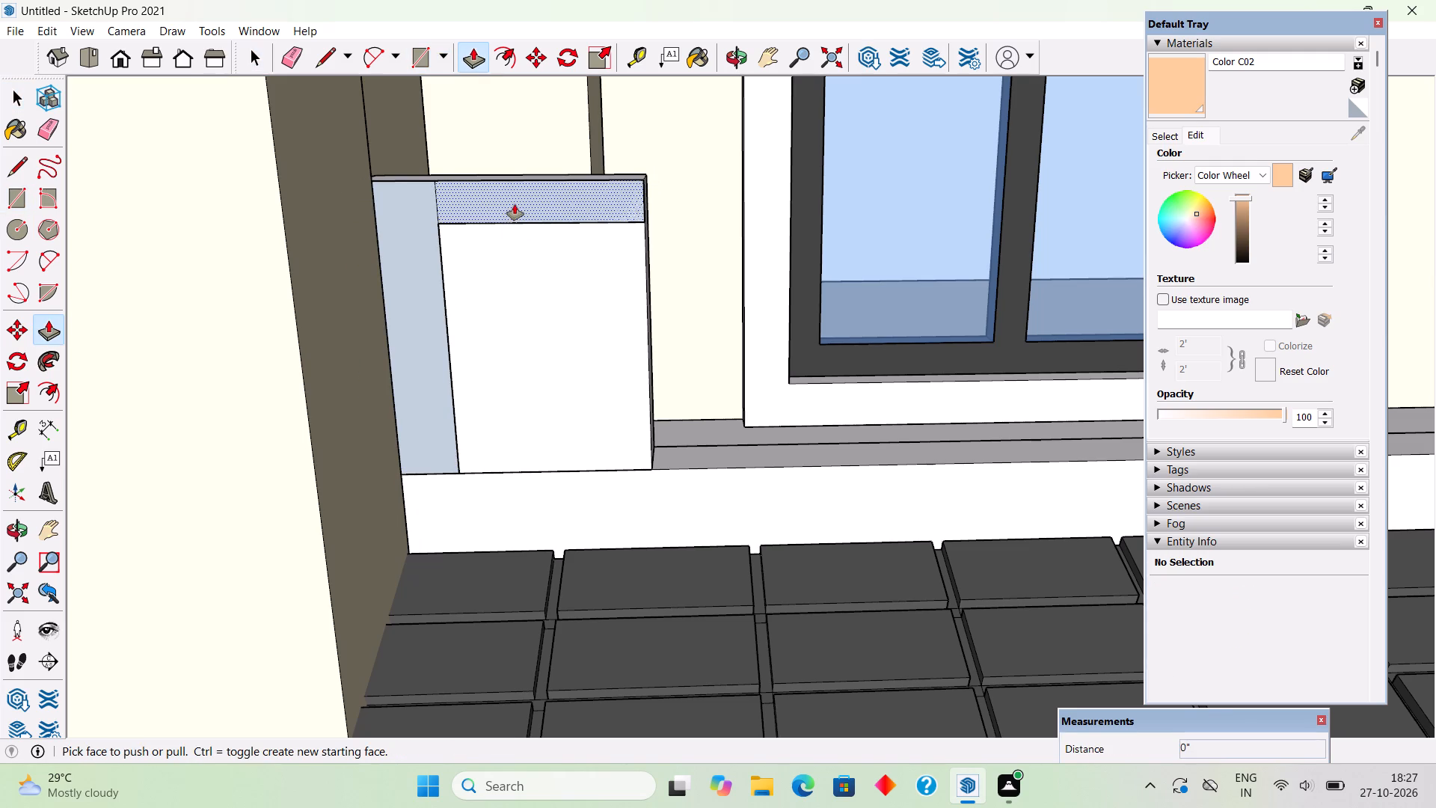
{"action": "left_click", "coordinate": [515, 204]}
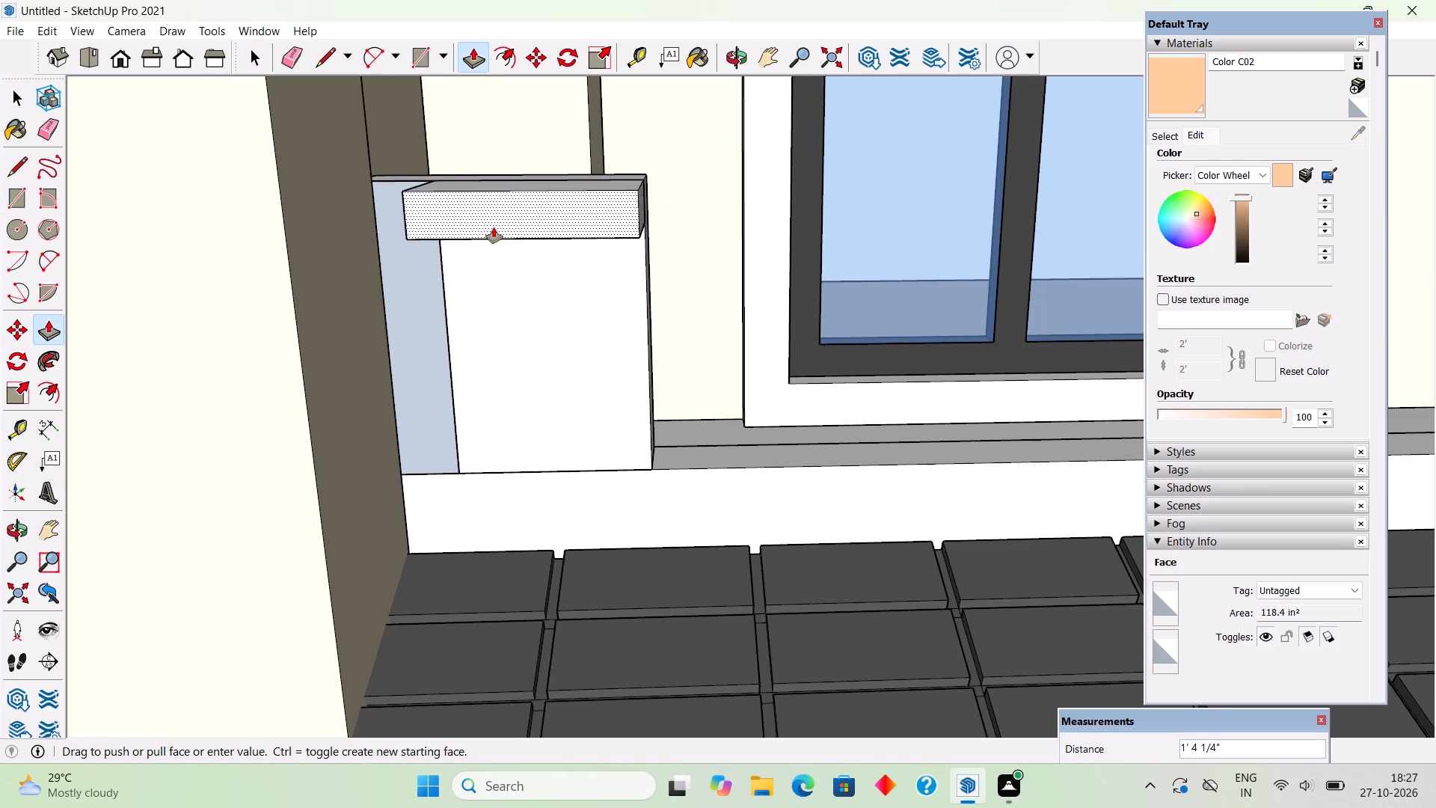
{"action": "type", "text": "3\""}
{"action": "key", "text": "Return"}
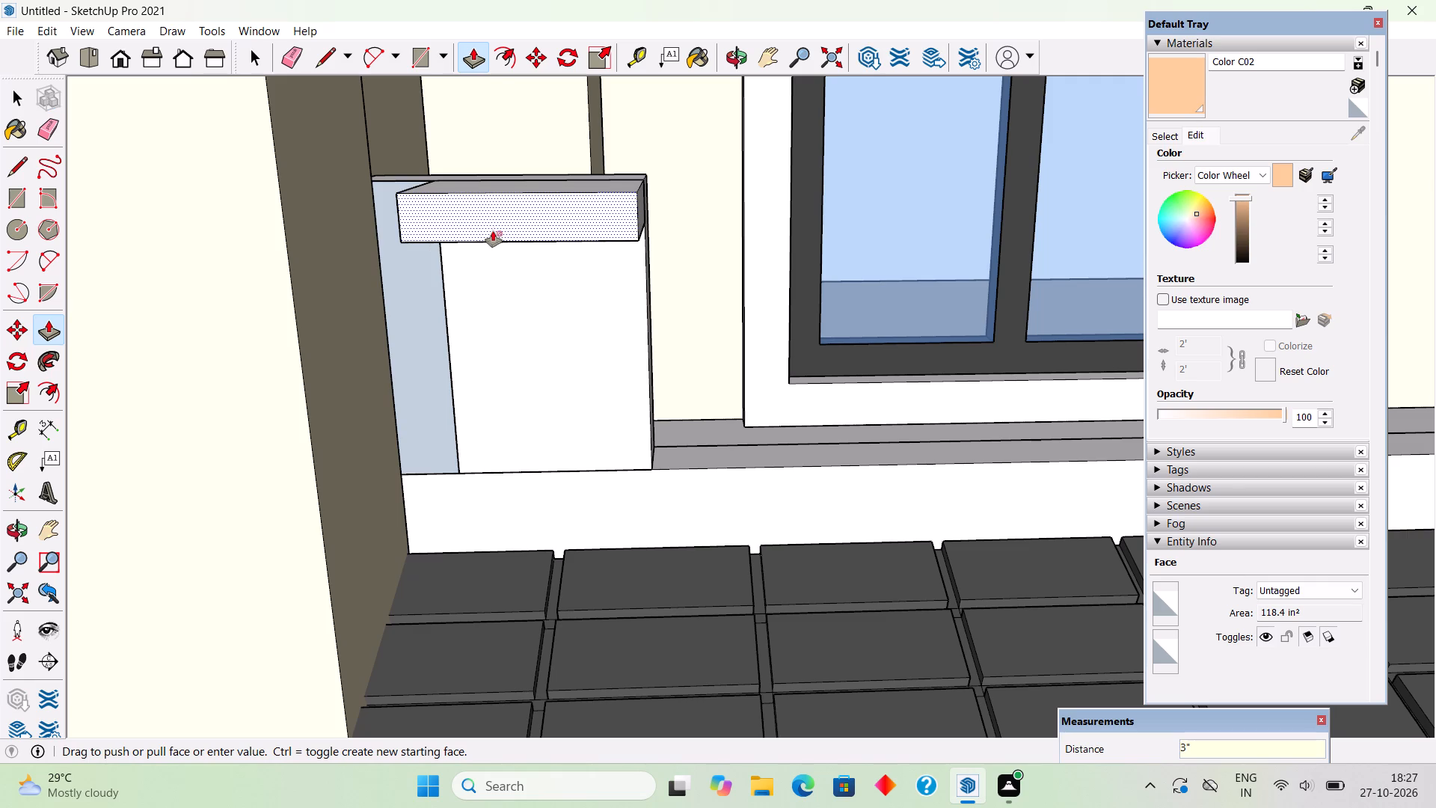
{"action": "double_click", "coordinate": [441, 280]}
{"action": "key", "text": "space"}
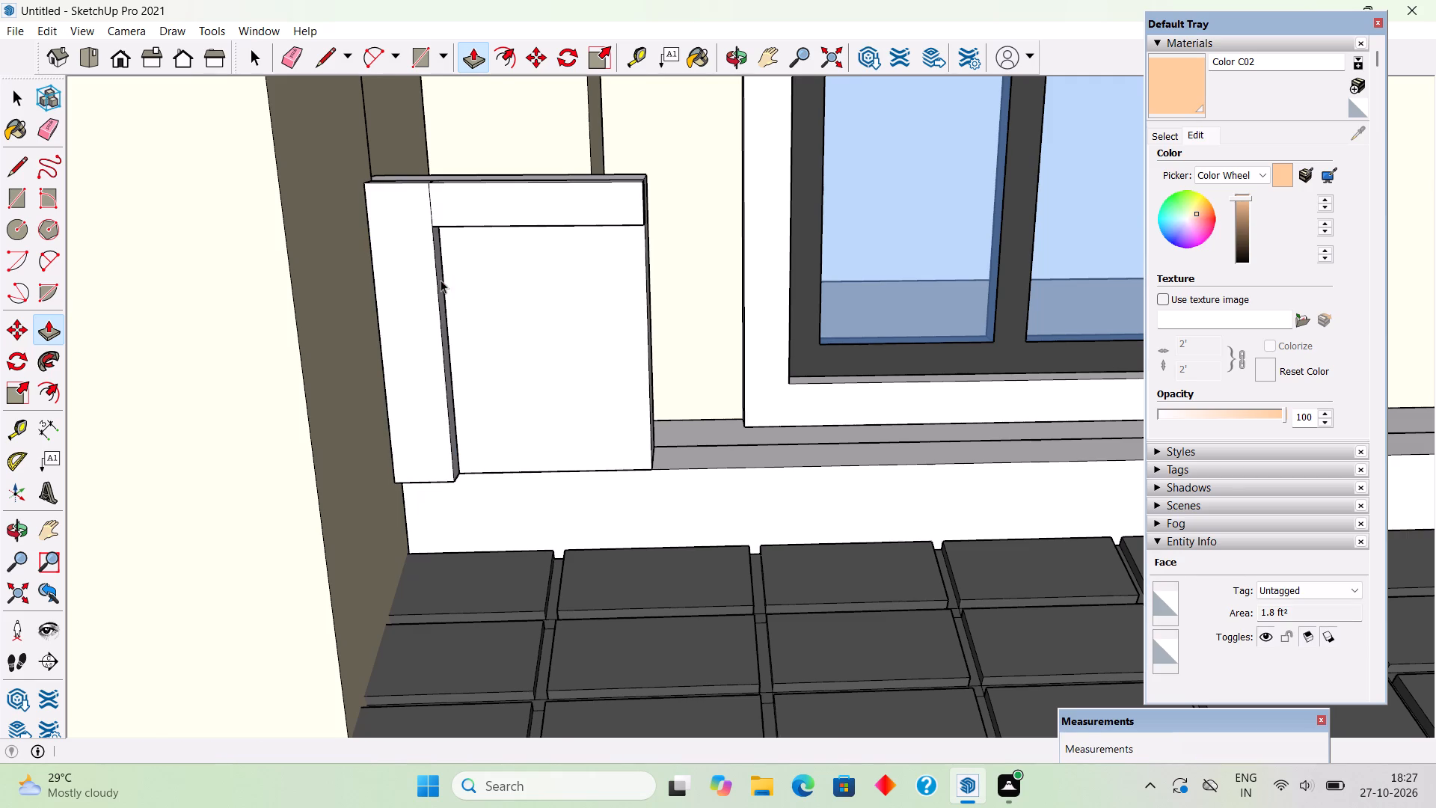
{"action": "scroll", "coordinate": [438, 184], "scroll_direction": "up", "scroll_amount": 2}
{"action": "middle_click_drag", "start_coordinate": [467, 204], "coordinate": [507, 201]}
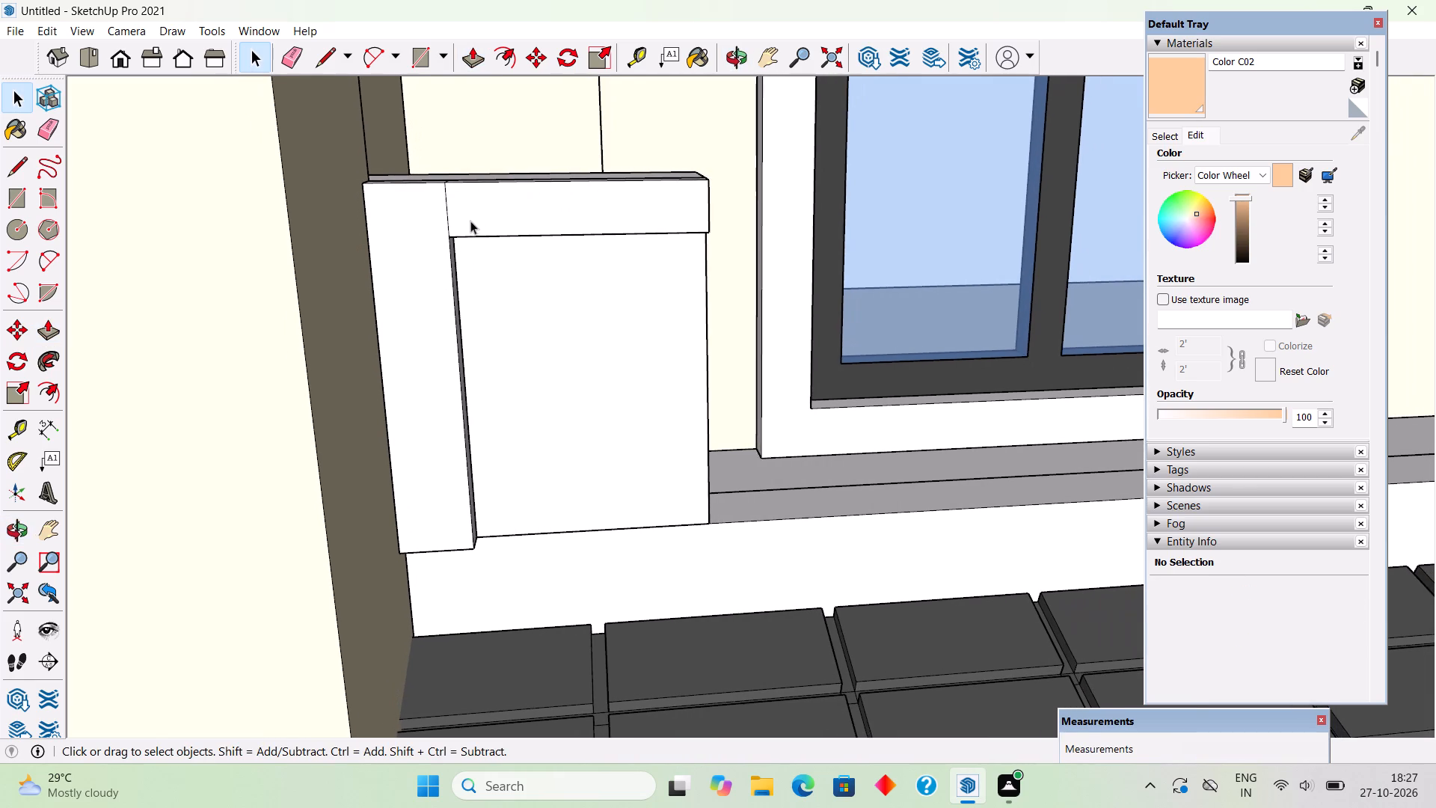
Erase the seam edge between the column-side and top strips, and make the resulting L-shaped trim a group.
{"action": "scroll", "coordinate": [464, 221], "scroll_direction": "up", "scroll_amount": 3}
{"action": "left_click", "coordinate": [443, 216]}
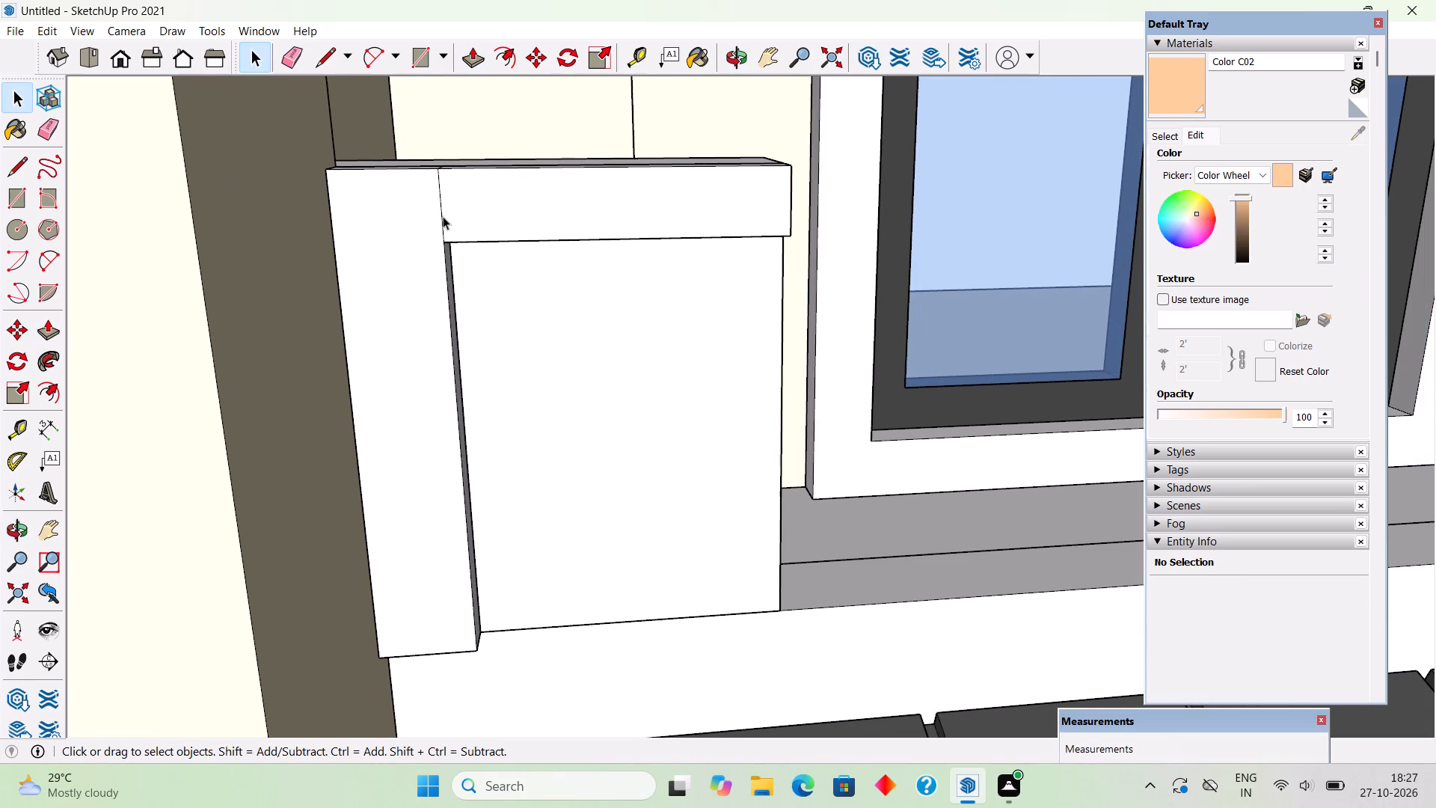
{"action": "key", "text": "Delete"}
{"action": "middle_click_drag", "start_coordinate": [516, 273], "coordinate": [411, 123]}
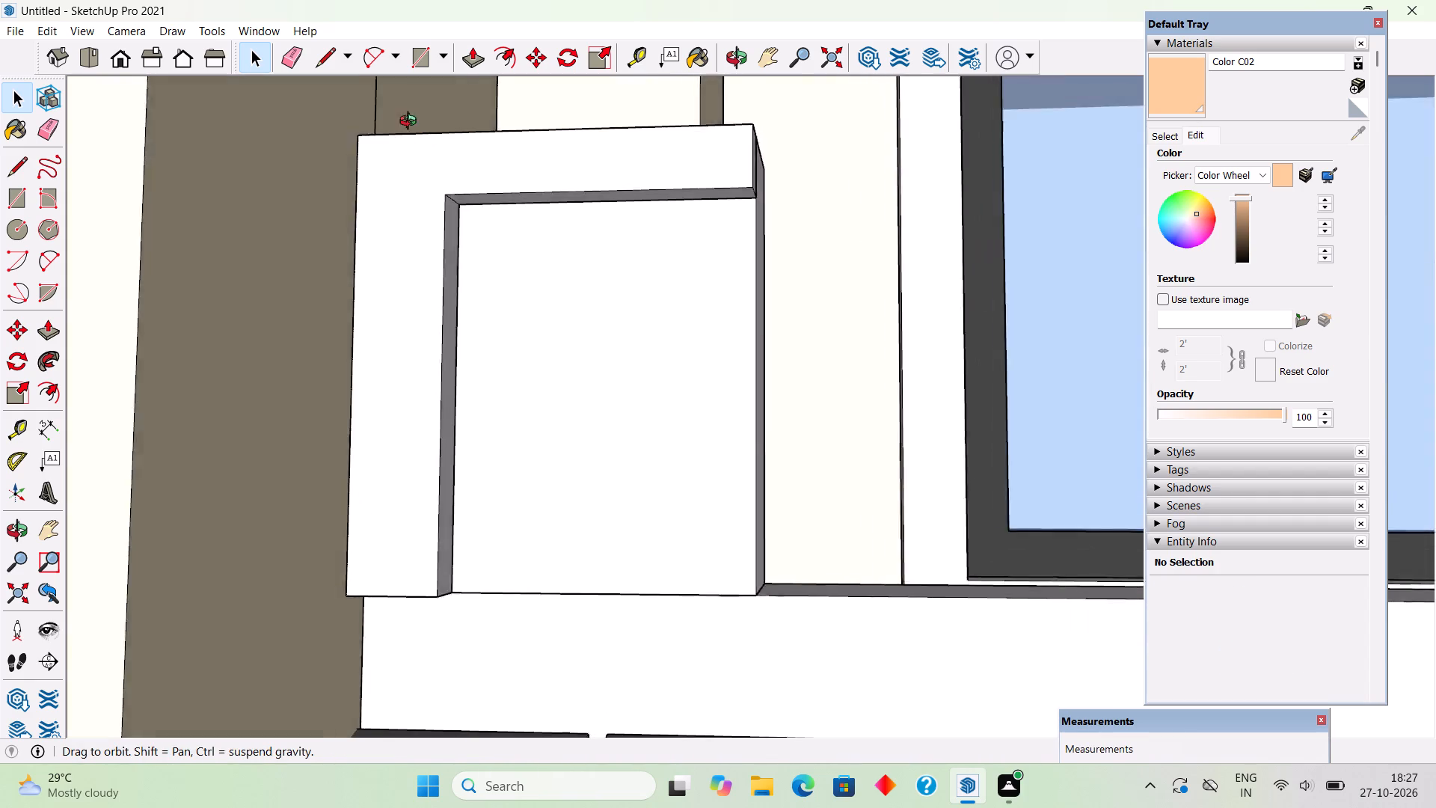
{"action": "middle_click_drag", "start_coordinate": [411, 123], "coordinate": [349, 97]}
{"action": "triple_click", "coordinate": [433, 224]}
{"action": "right_click", "coordinate": [433, 224]}
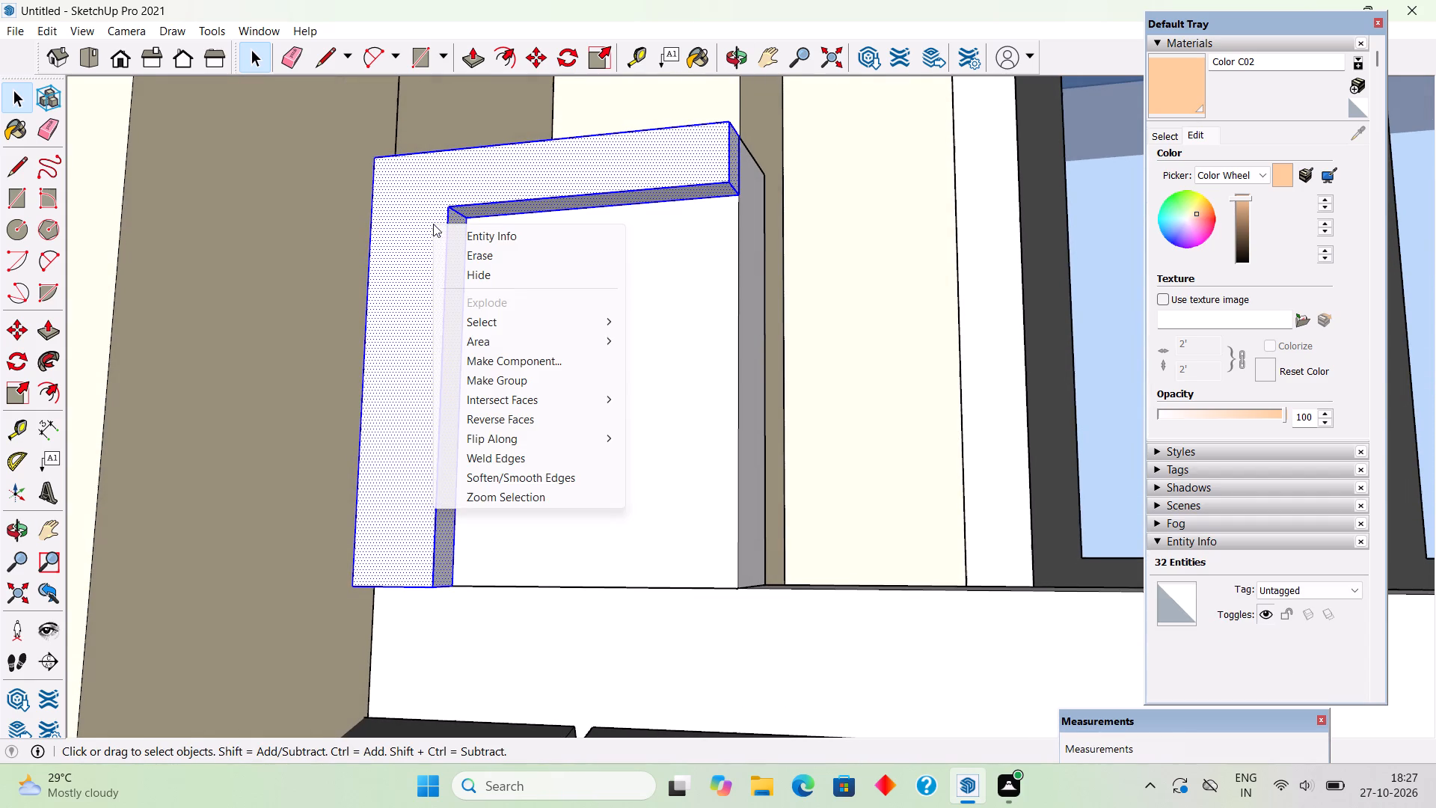
{"action": "left_click", "coordinate": [522, 379]}
{"action": "scroll", "coordinate": [521, 379], "scroll_direction": "down", "scroll_amount": 9}
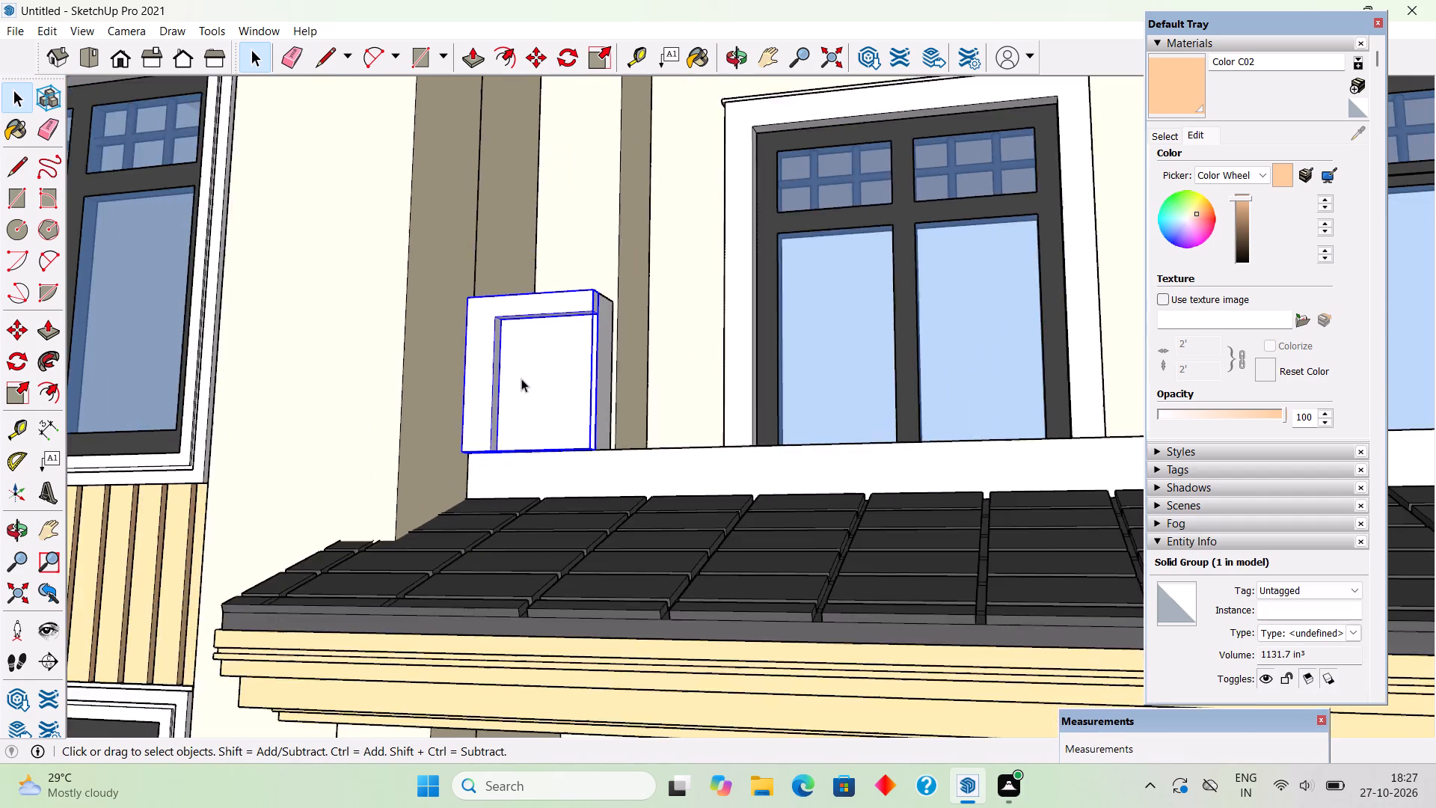
{"action": "scroll", "coordinate": [521, 379], "scroll_direction": "down", "scroll_amount": 12}
{"action": "middle_click_drag", "start_coordinate": [521, 379], "coordinate": [588, 555]}
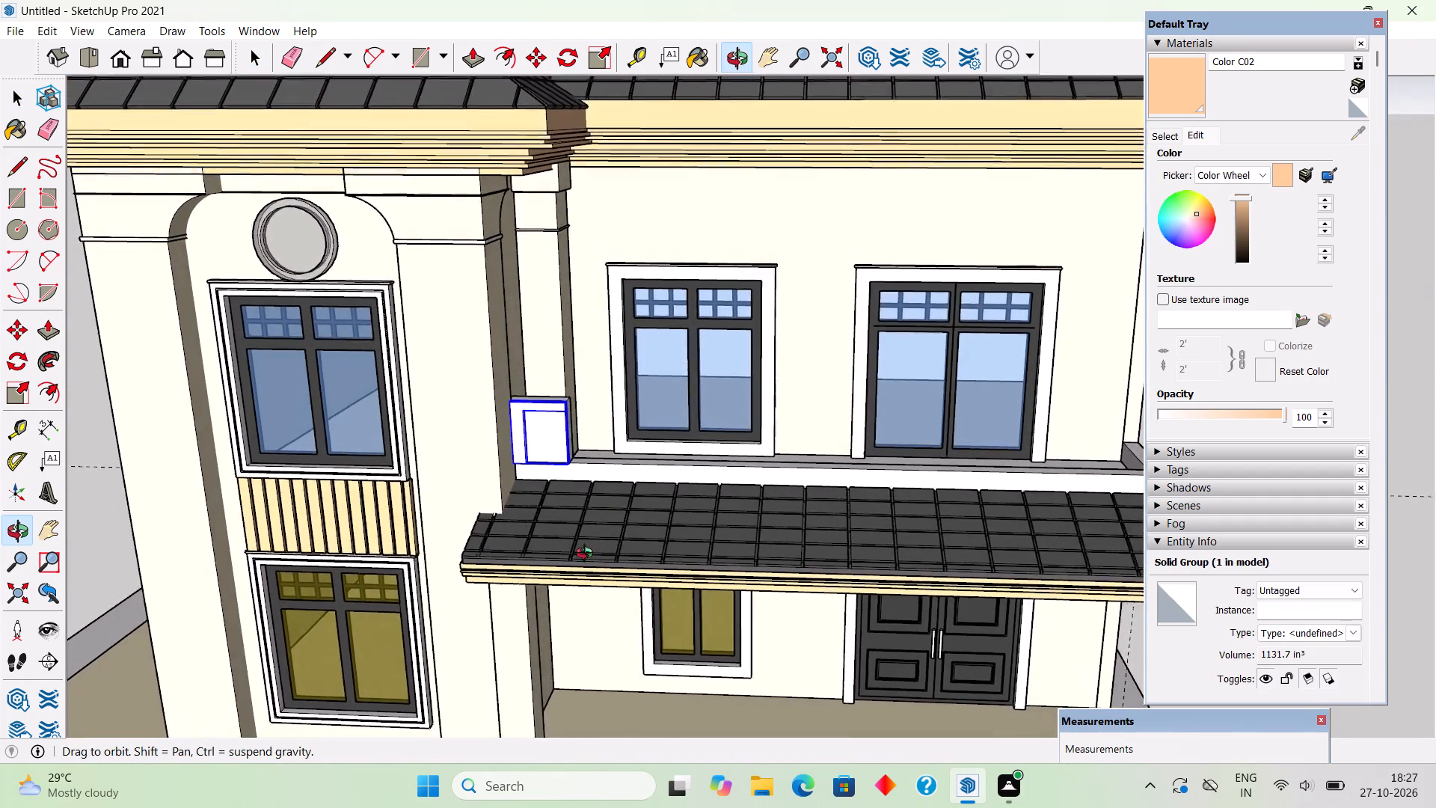
{"action": "middle_click_drag", "start_coordinate": [588, 555], "coordinate": [266, 558]}
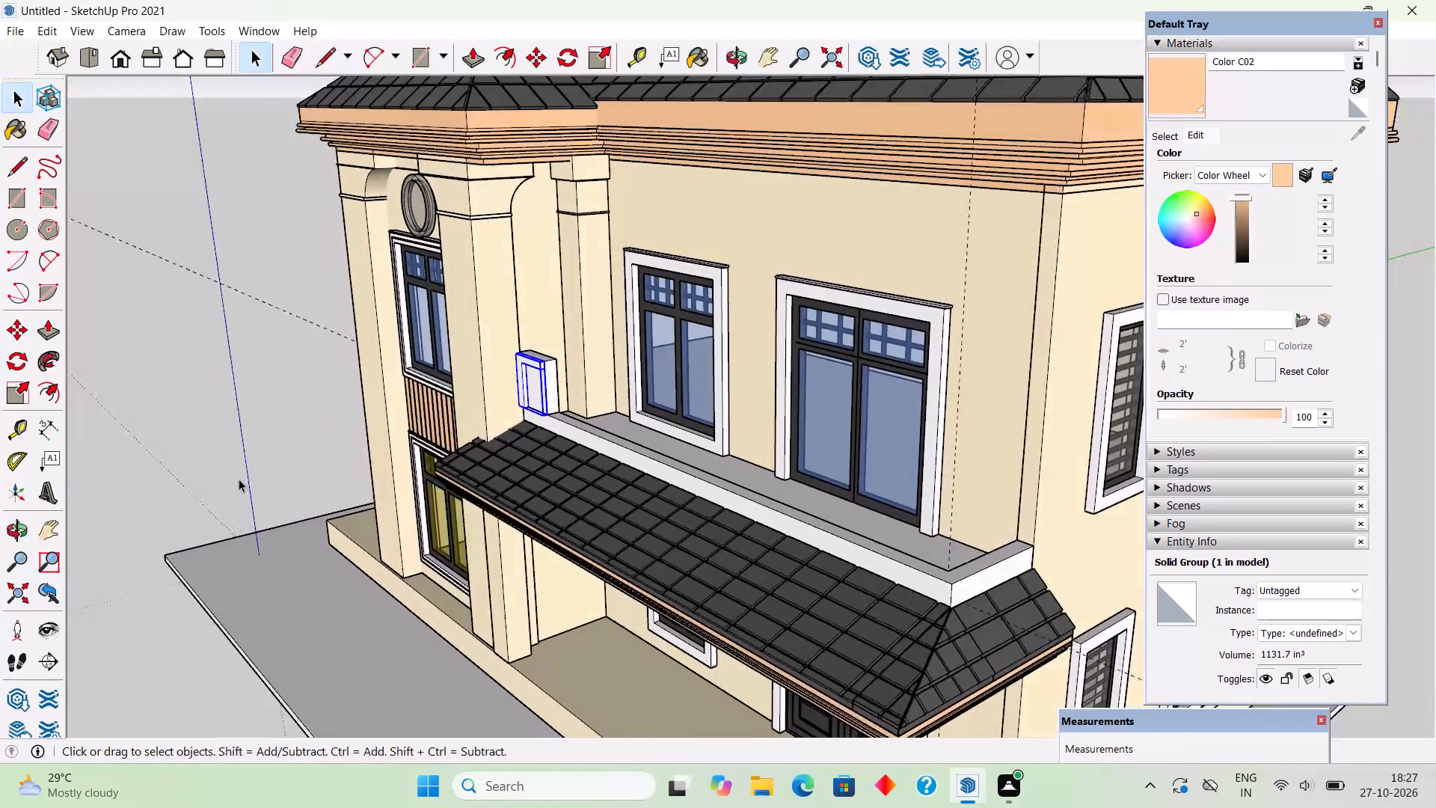
{"action": "left_click", "coordinate": [199, 355]}
Inside the block's group, Push/Pull its rear face 3" inward to thin the block, and close the group.
{"action": "scroll", "coordinate": [199, 355], "scroll_direction": "up", "scroll_amount": 2}
{"action": "middle_click_drag", "start_coordinate": [677, 407], "coordinate": [794, 397]}
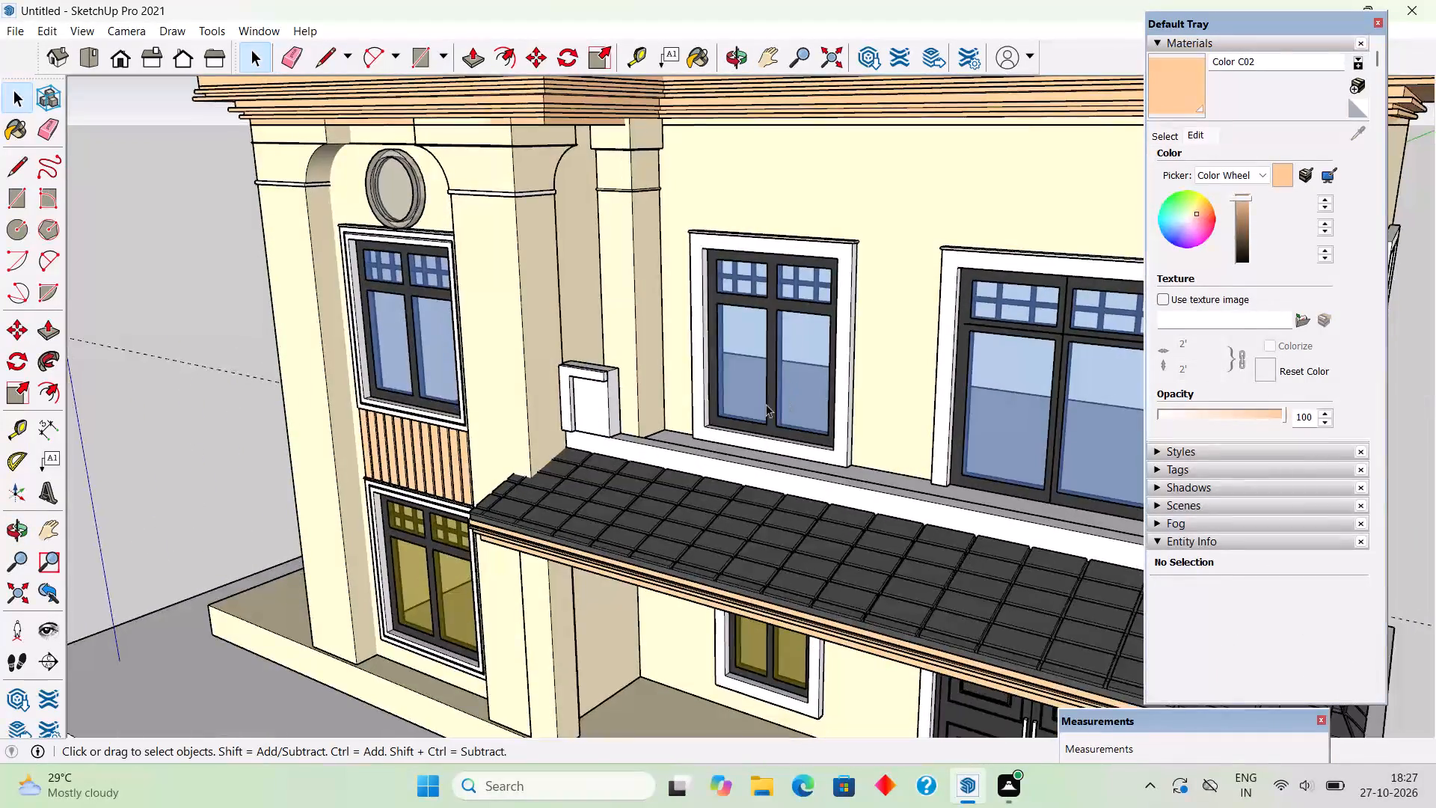
{"action": "scroll", "coordinate": [642, 427], "scroll_direction": "up", "scroll_amount": 7}
{"action": "middle_click_drag", "start_coordinate": [594, 403], "coordinate": [285, 457]}
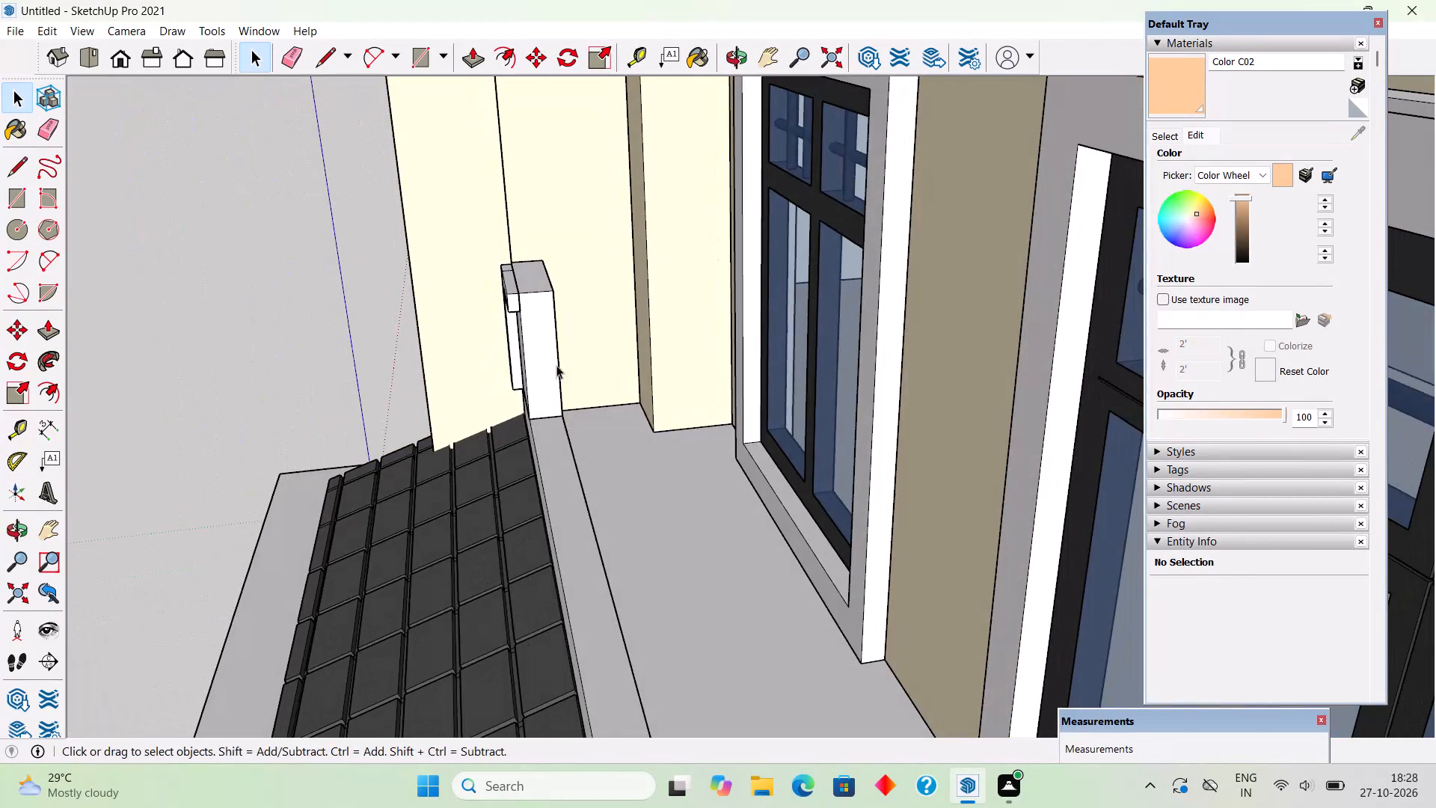
{"action": "middle_click_drag", "start_coordinate": [559, 337], "coordinate": [506, 327]}
{"action": "scroll", "coordinate": [577, 307], "scroll_direction": "up", "scroll_amount": 10}
{"action": "triple_click", "coordinate": [508, 316]}
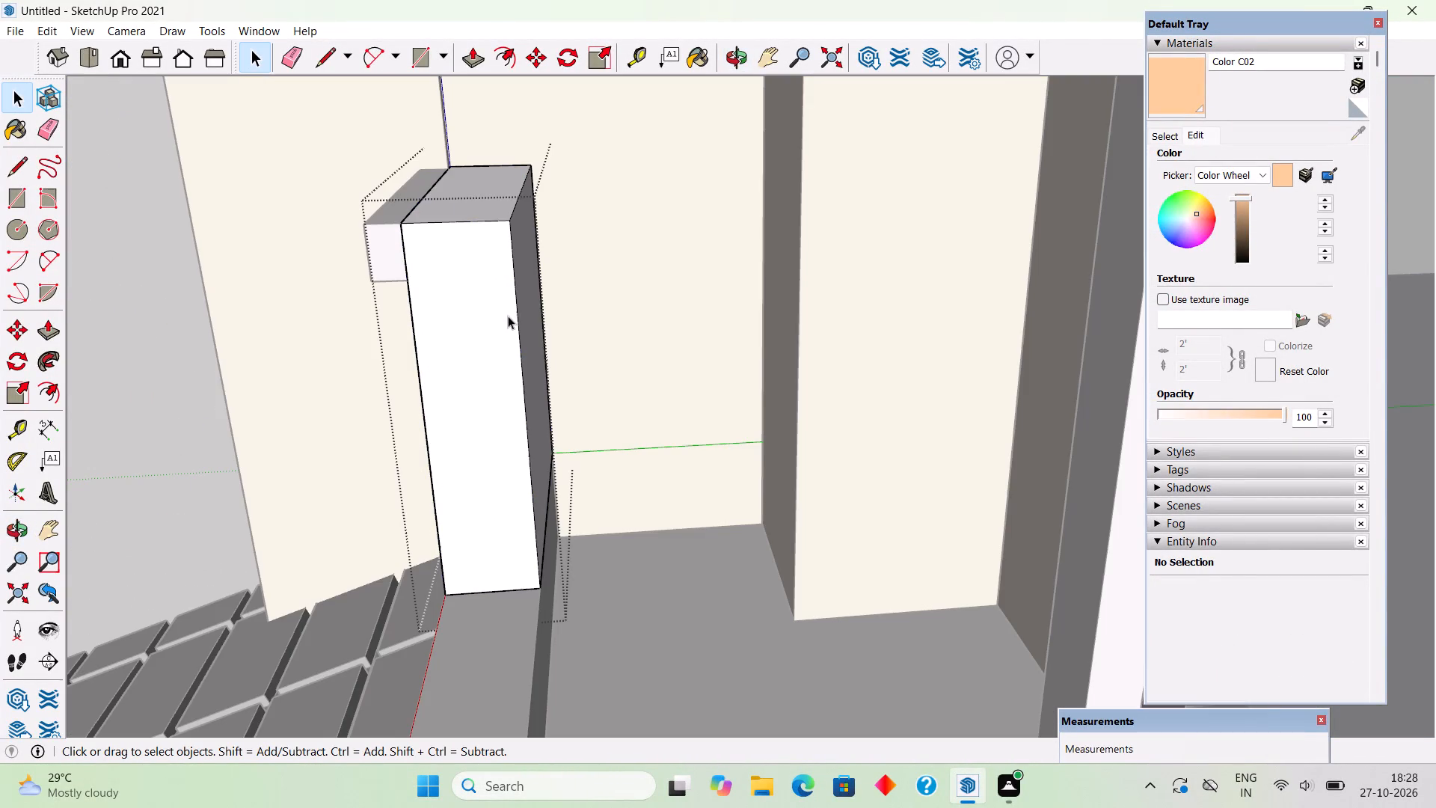
{"action": "key", "text": "p"}
{"action": "left_click", "coordinate": [527, 300]}
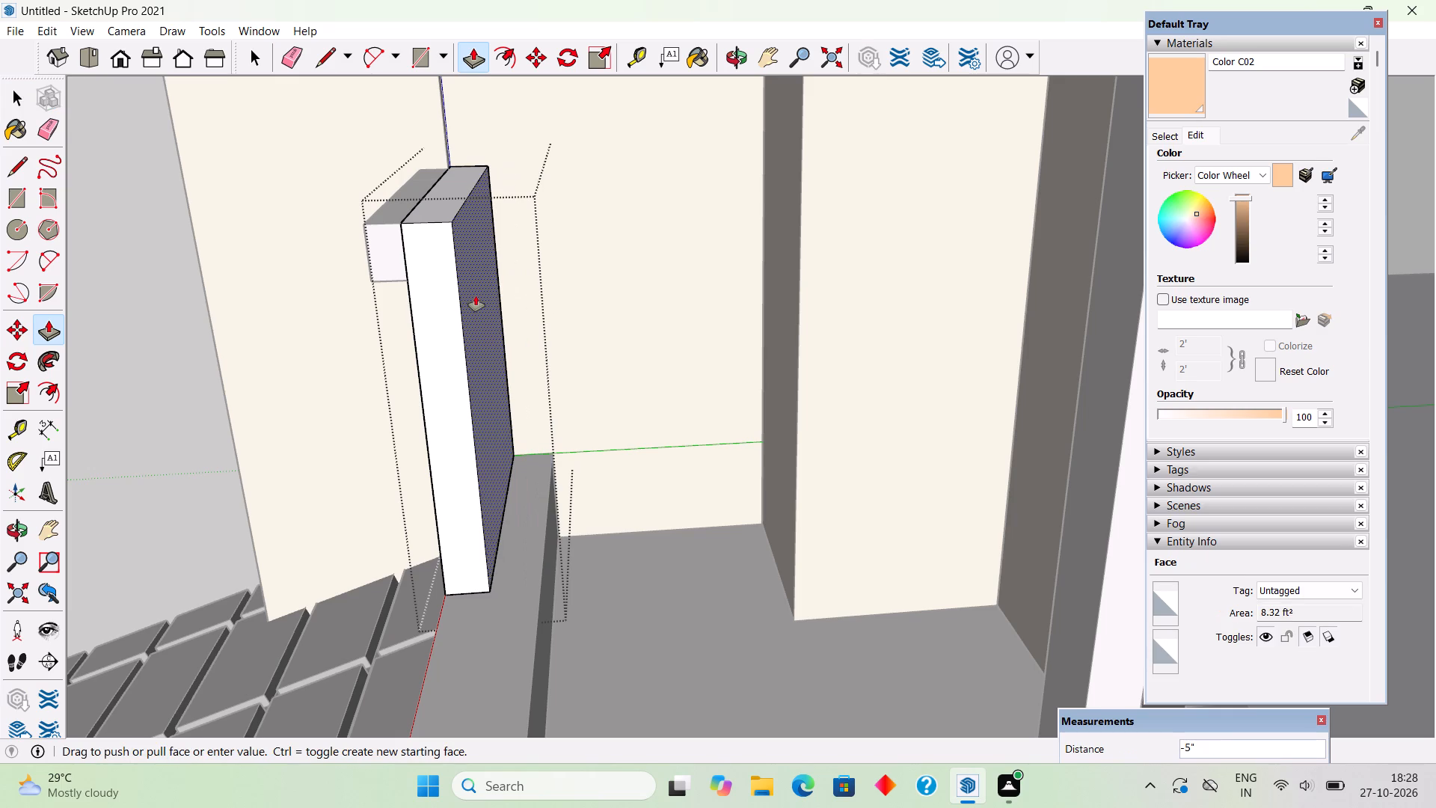
{"action": "type", "text": "3\""}
{"action": "key", "text": "Return"}
{"action": "key", "text": "space"}
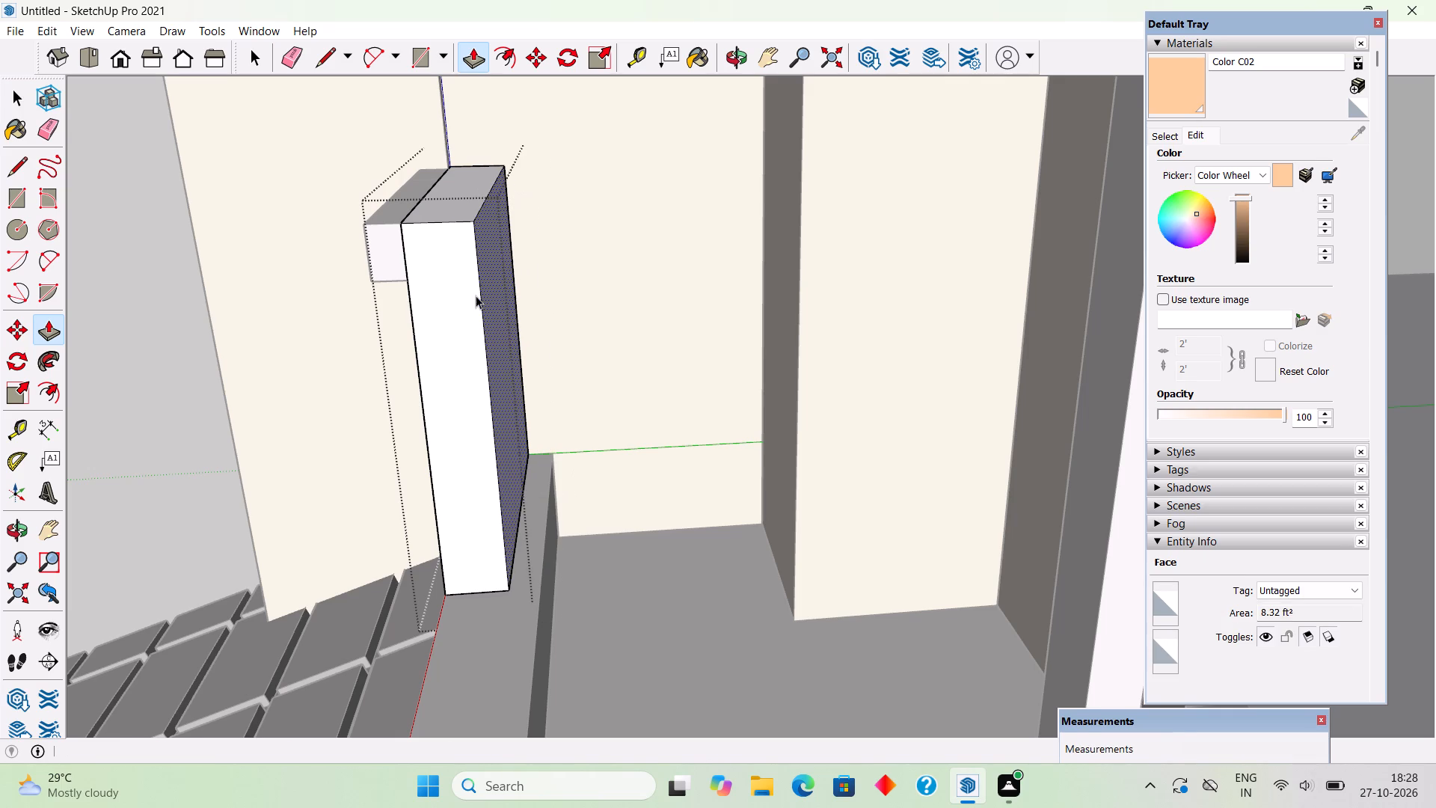
{"action": "left_click", "coordinate": [470, 527]}
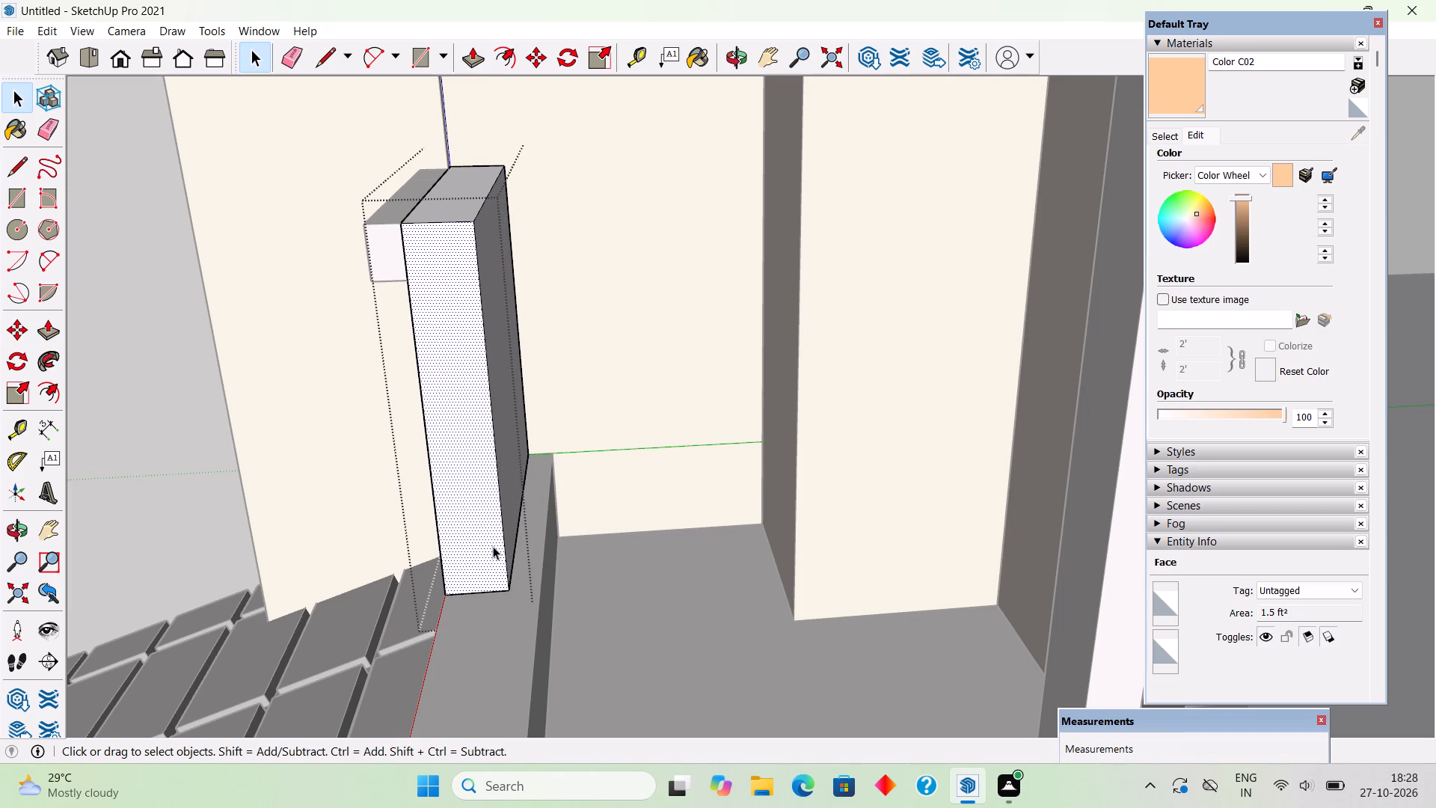
{"action": "left_click", "coordinate": [539, 642]}
Move the thinned block 3" back so its rear bottom corner meets the parapet's inner edge.
{"action": "left_click", "coordinate": [506, 597]}
{"action": "left_click", "coordinate": [486, 551]}
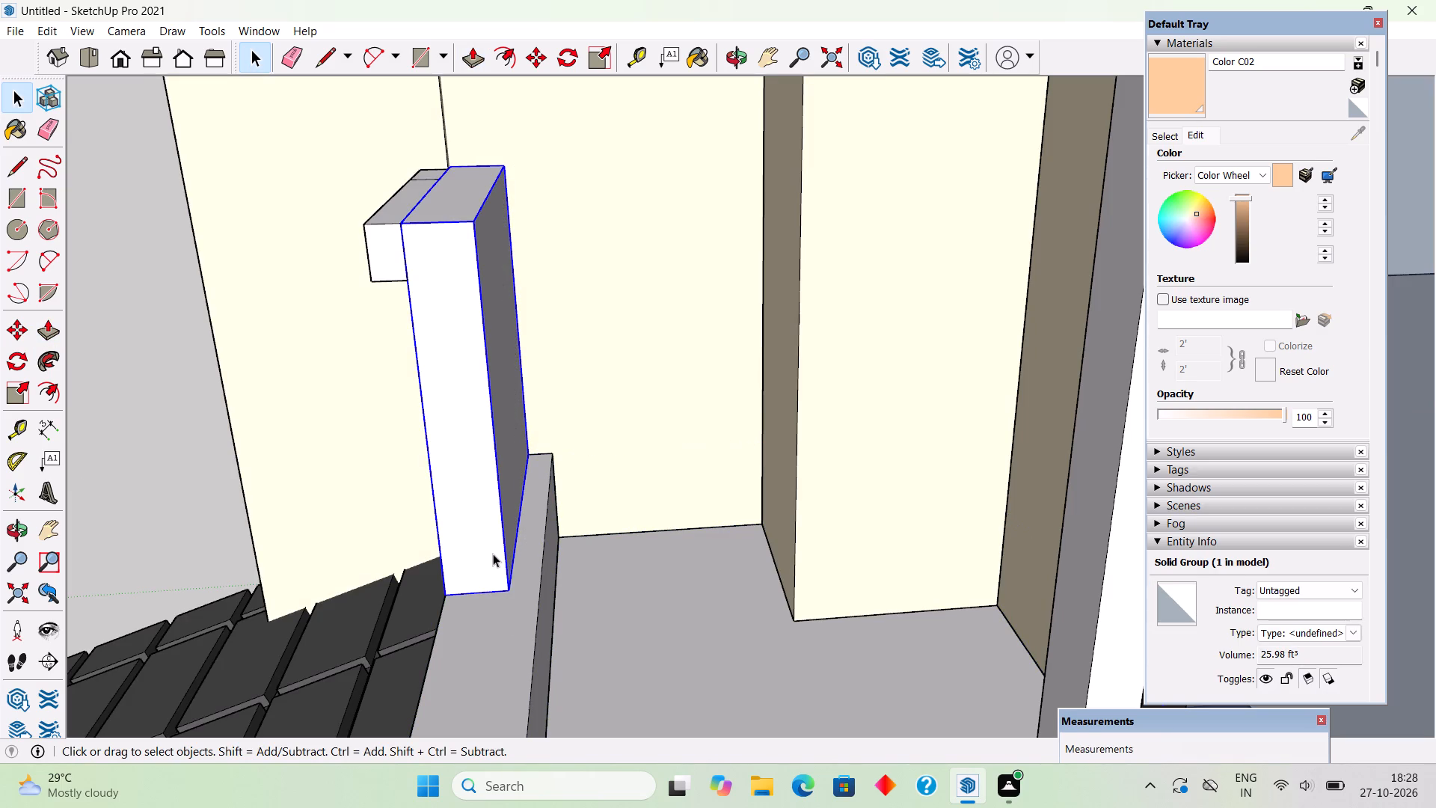
{"action": "key", "text": "m"}
{"action": "left_click", "coordinate": [513, 596]}
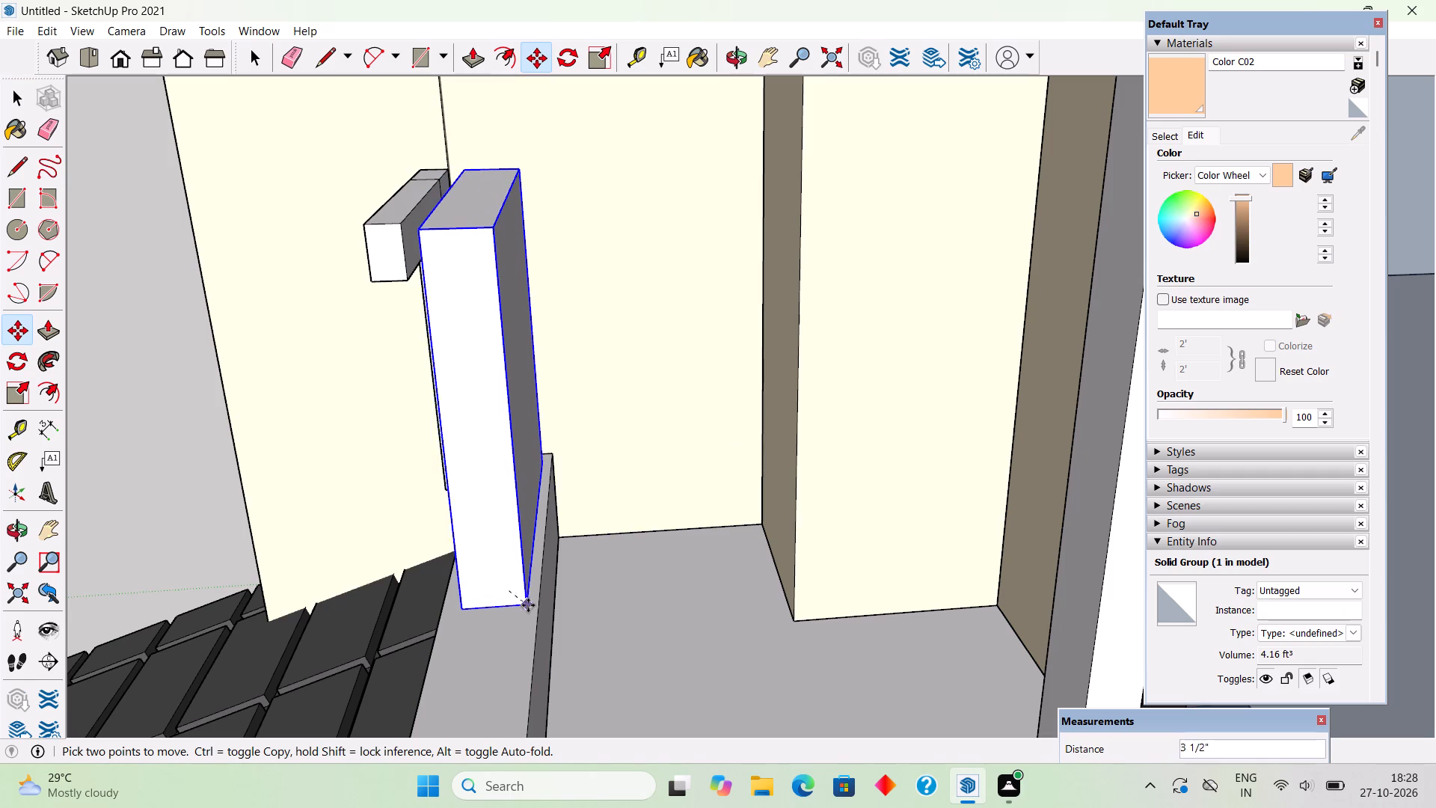
{"action": "left_click", "coordinate": [542, 591]}
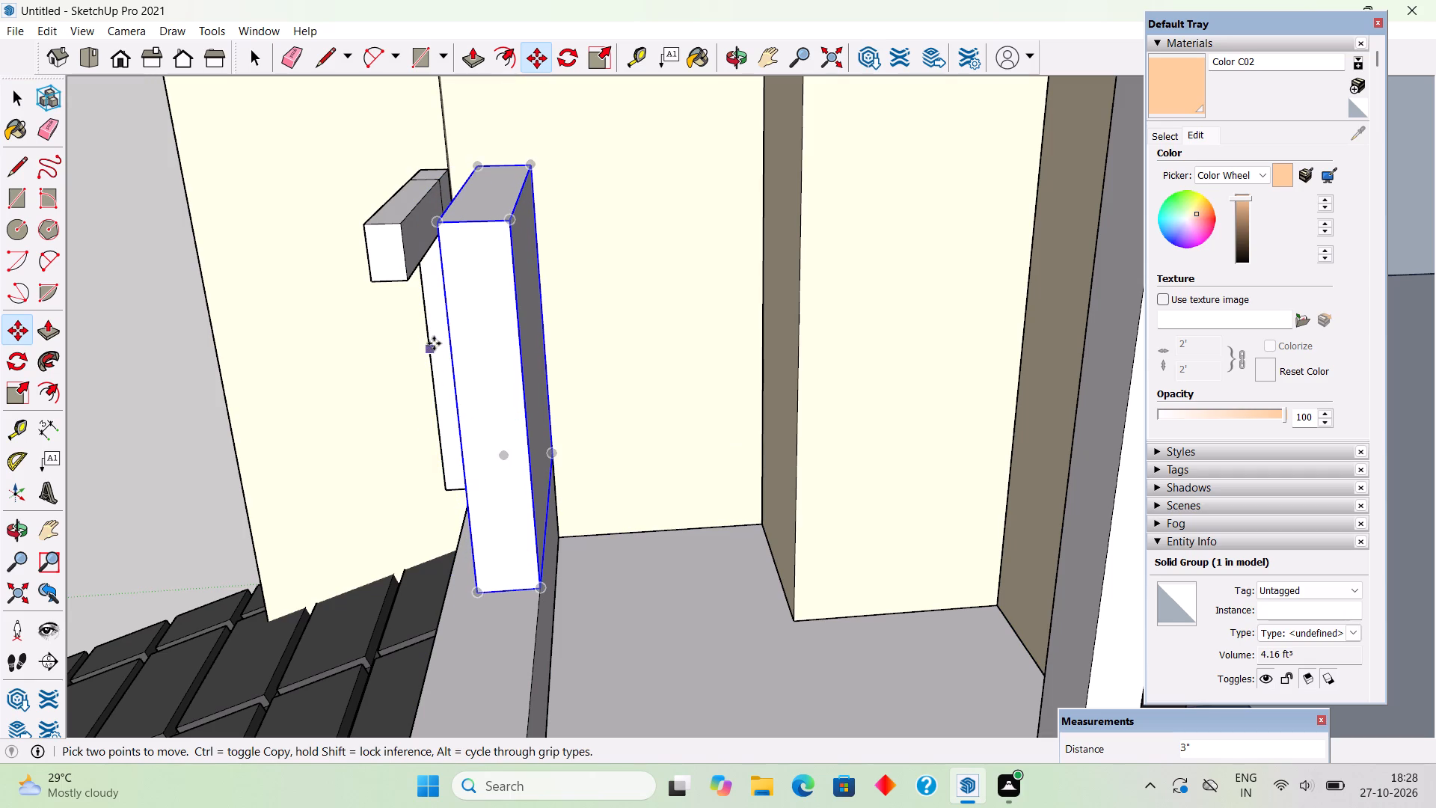
{"action": "key", "text": "space"}
Move the L-shaped trim group 3" back against the block's front face.
{"action": "left_click", "coordinate": [399, 227]}
{"action": "scroll", "coordinate": [399, 227], "scroll_direction": "up", "scroll_amount": 4}
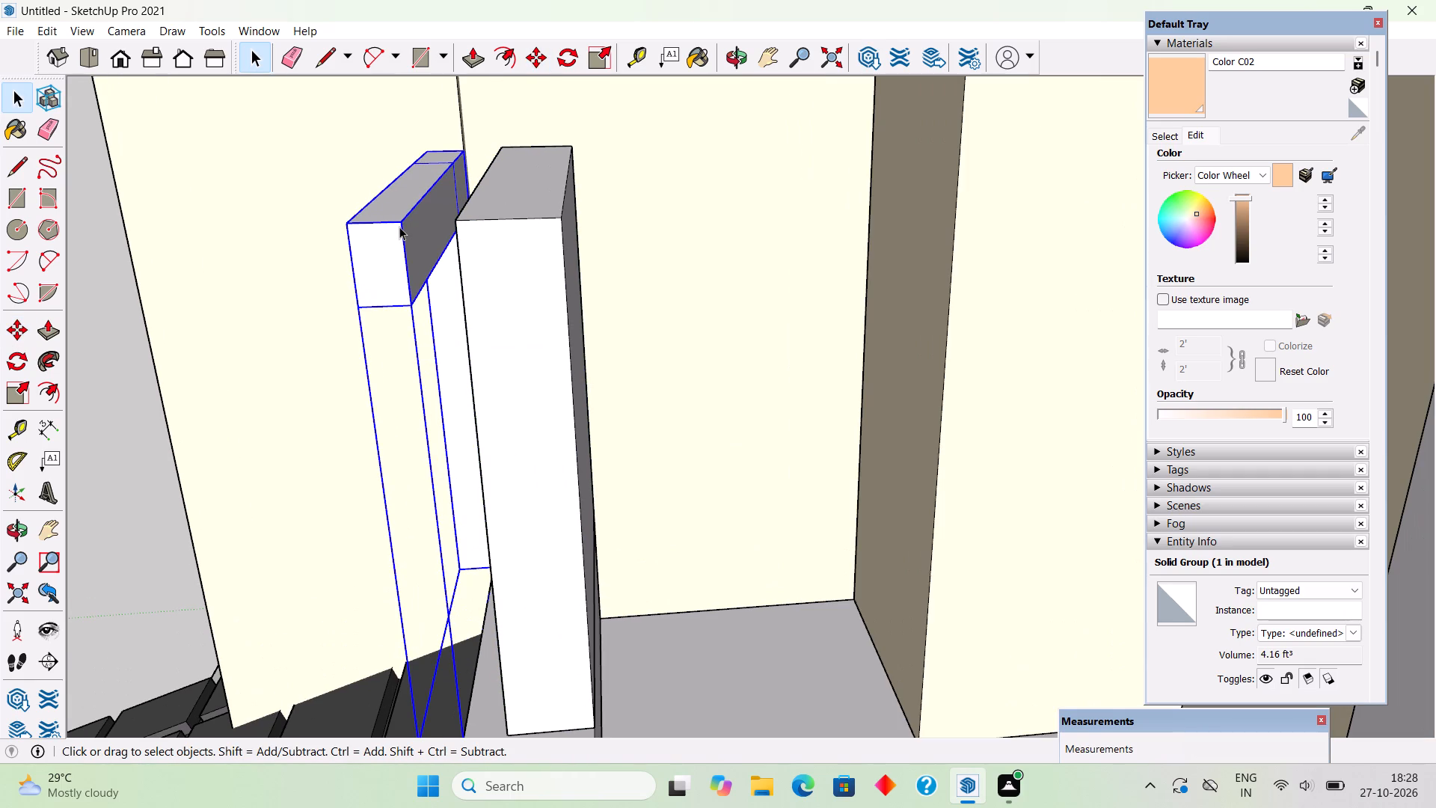
{"action": "key", "text": "m"}
{"action": "left_click", "coordinate": [399, 227]}
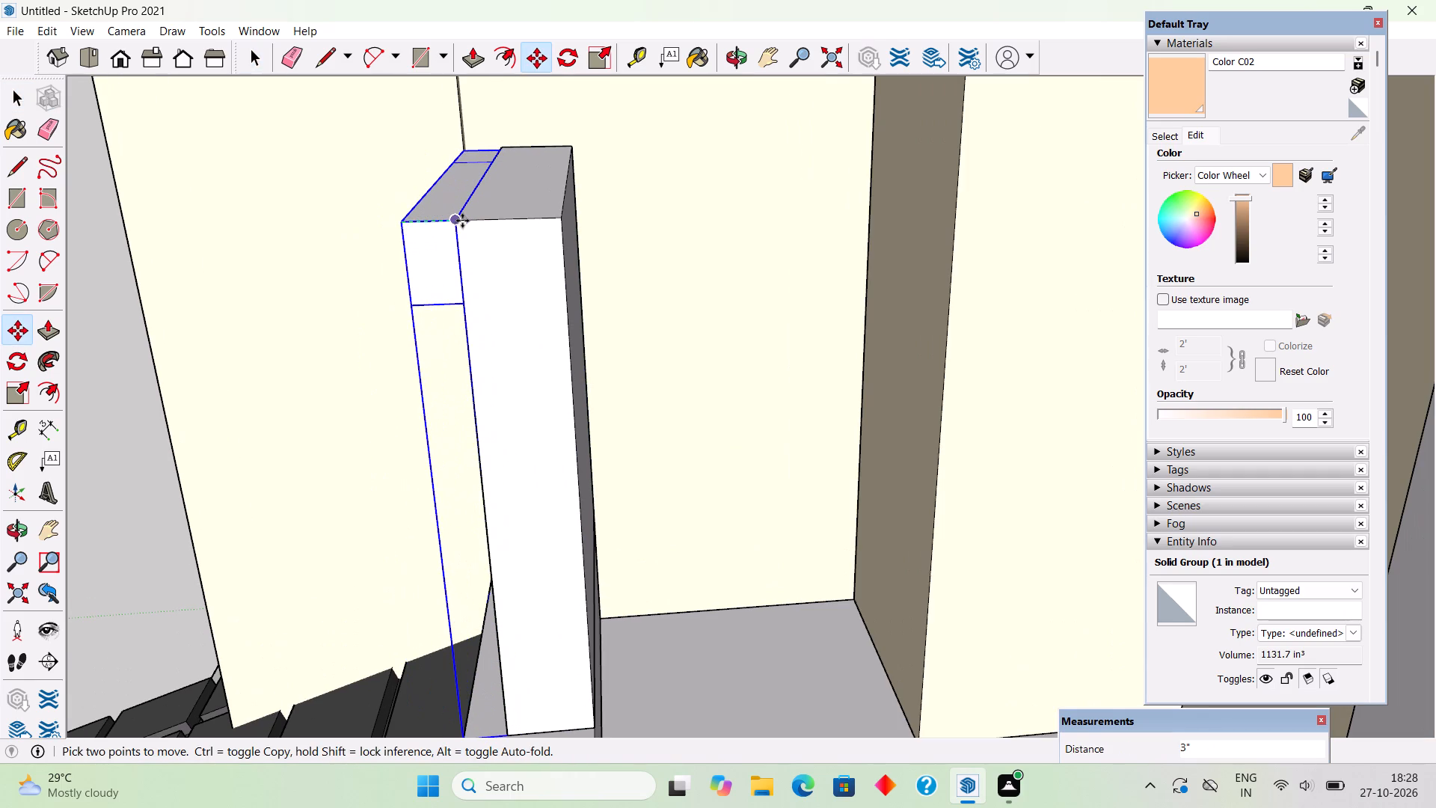
{"action": "left_click", "coordinate": [462, 221]}
{"action": "key", "text": "space"}
{"action": "scroll", "coordinate": [467, 225], "scroll_direction": "down", "scroll_amount": 20}
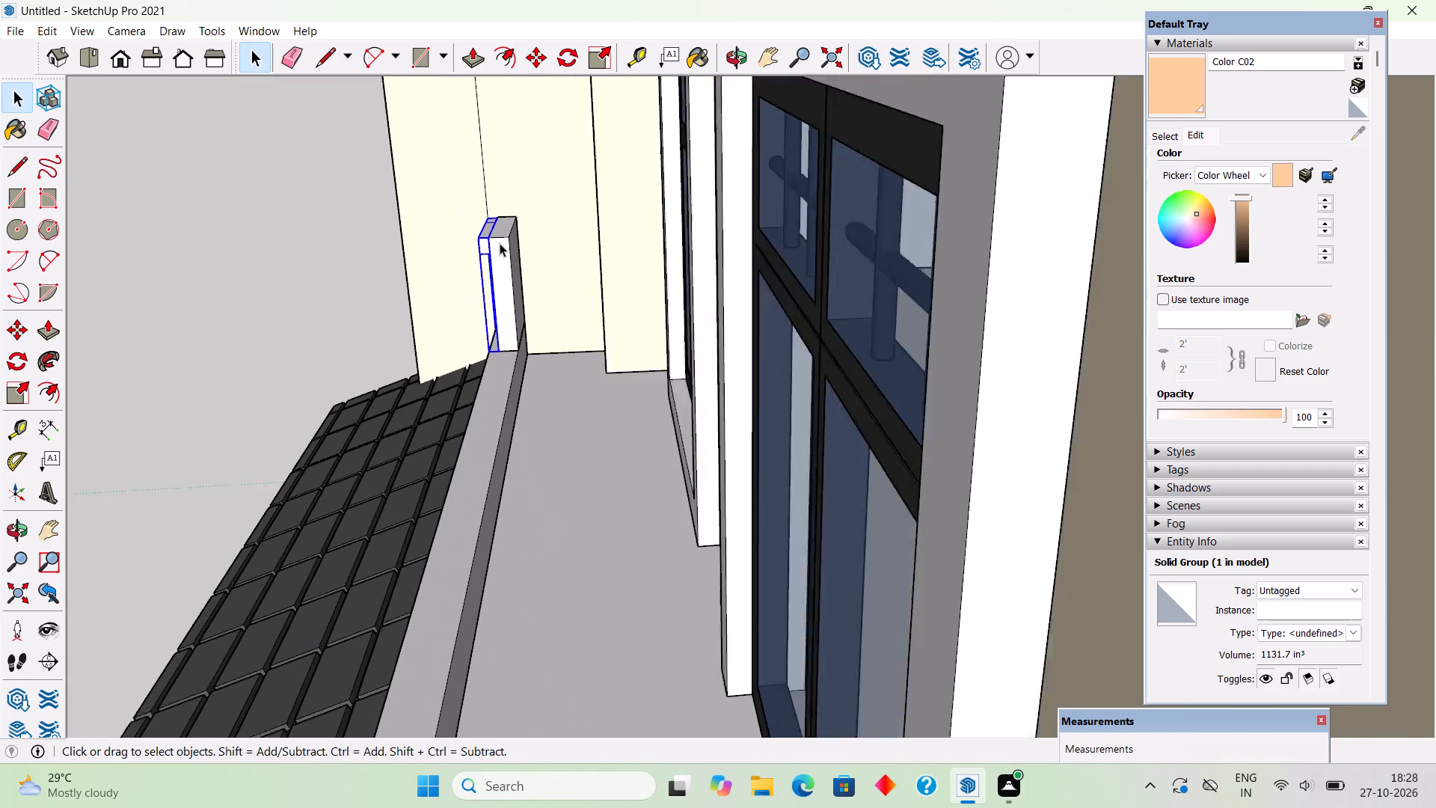
{"action": "left_click", "coordinate": [273, 212]}
Place a tape-measure guide line along the block's front bottom edge, running the length of the parapet.
{"action": "middle_click_drag", "start_coordinate": [435, 356], "coordinate": [829, 310]}
{"action": "scroll", "coordinate": [501, 293], "scroll_direction": "down", "scroll_amount": 5}
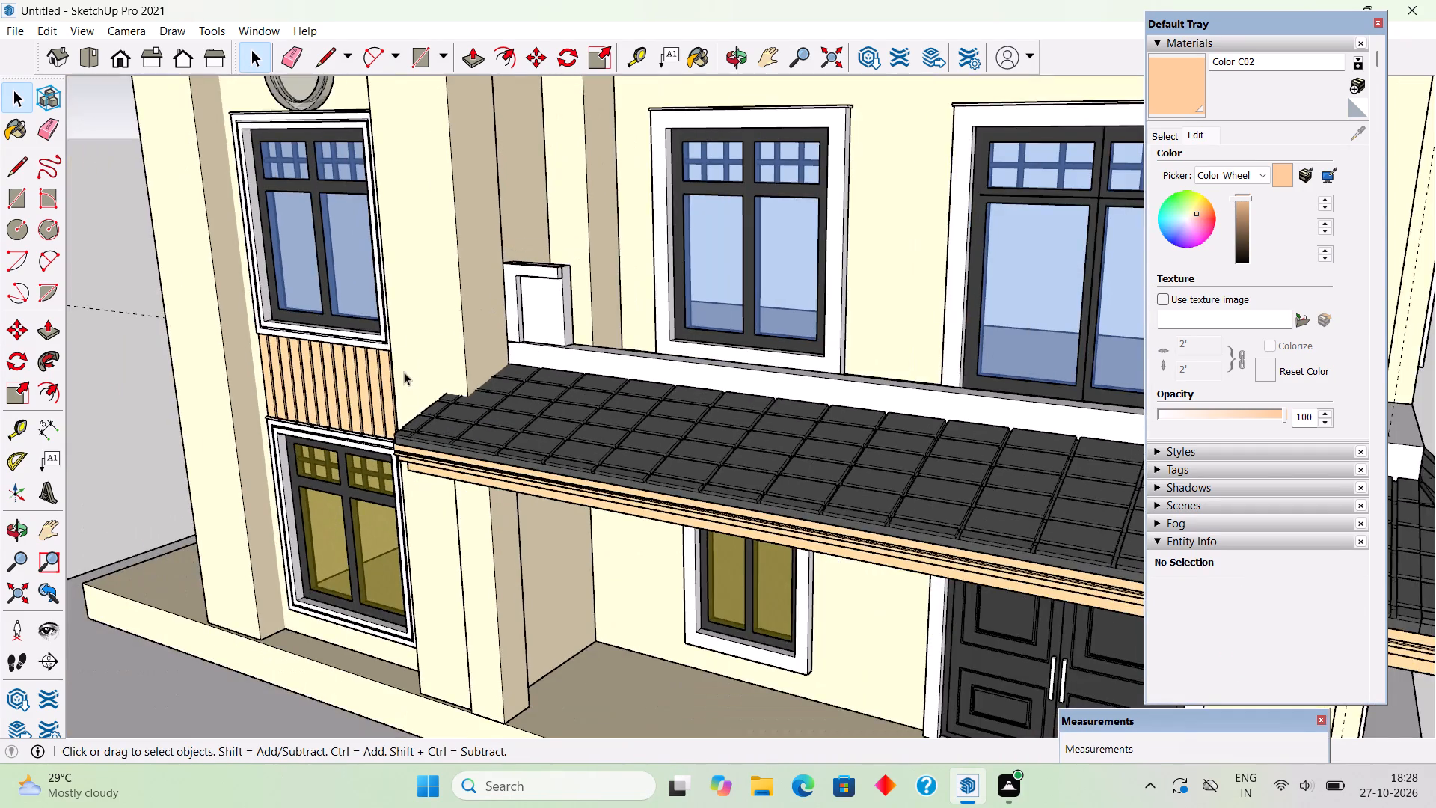
{"action": "middle_click_drag", "start_coordinate": [407, 388], "coordinate": [589, 431]}
{"action": "scroll", "coordinate": [589, 431], "scroll_direction": "down", "scroll_amount": 9}
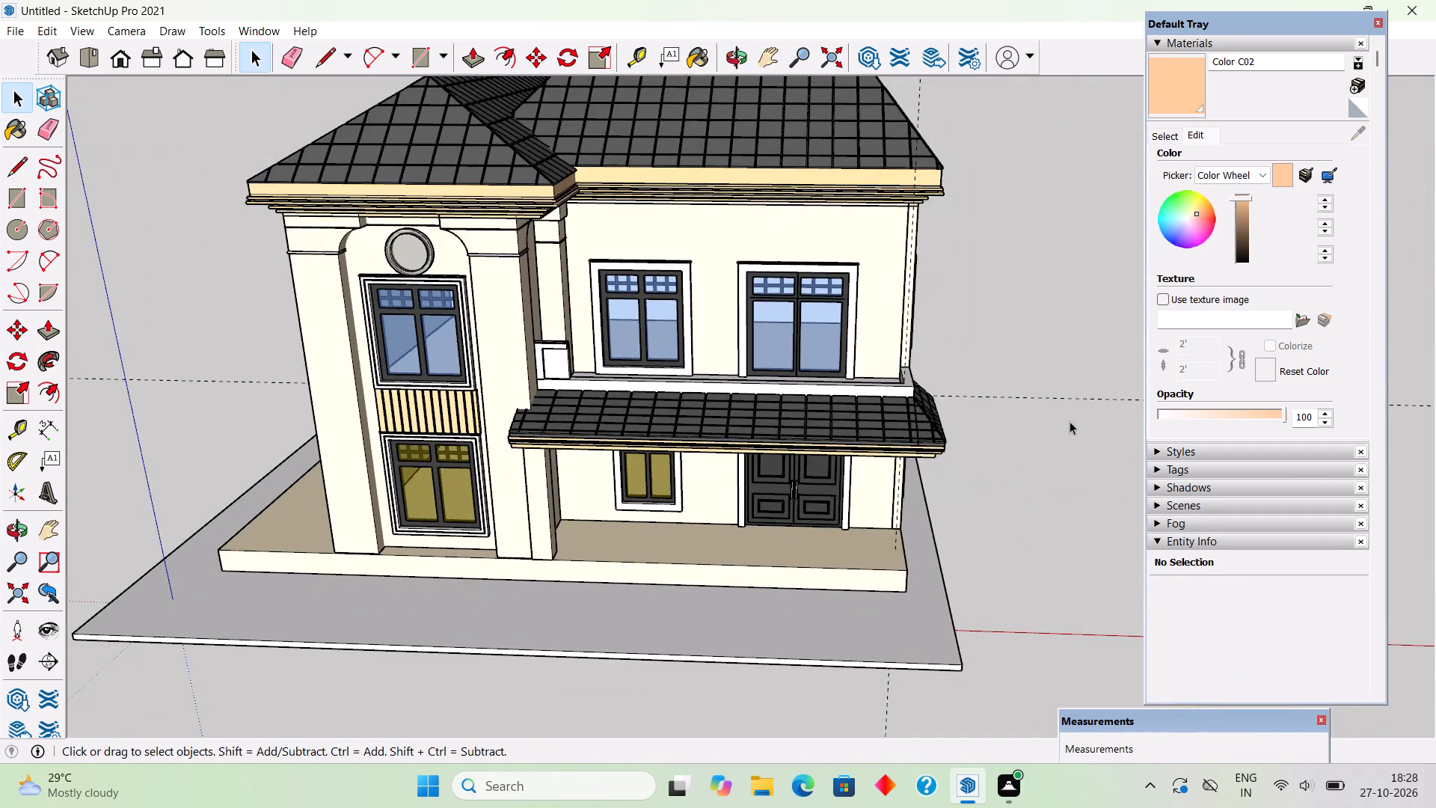
{"action": "scroll", "coordinate": [1070, 419], "scroll_direction": "up", "scroll_amount": 4}
{"action": "scroll", "coordinate": [887, 381], "scroll_direction": "up", "scroll_amount": 1}
{"action": "middle_click_drag", "start_coordinate": [864, 449], "coordinate": [862, 540]}
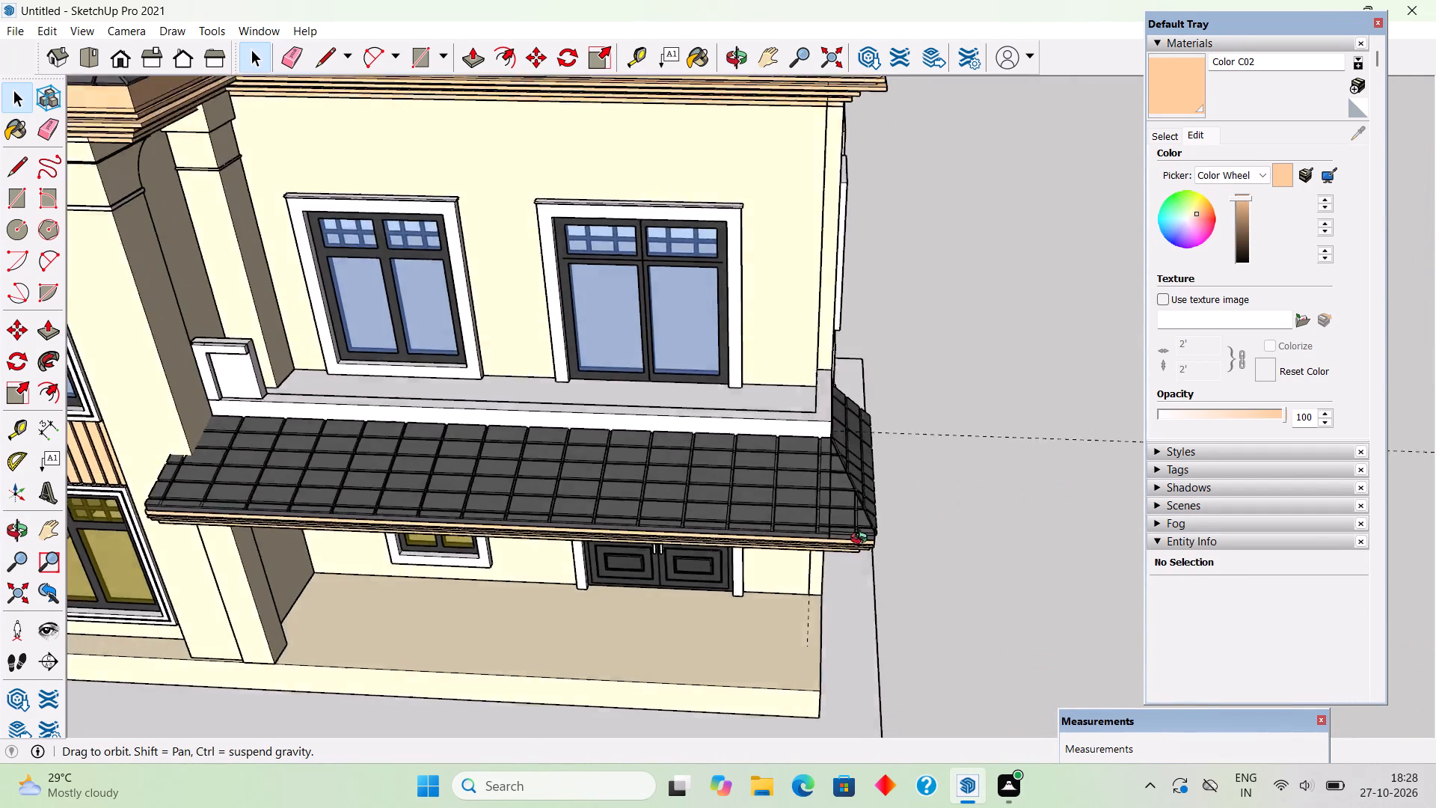
{"action": "middle_click_drag", "start_coordinate": [862, 540], "coordinate": [788, 667]}
{"action": "scroll", "coordinate": [297, 389], "scroll_direction": "up", "scroll_amount": 6}
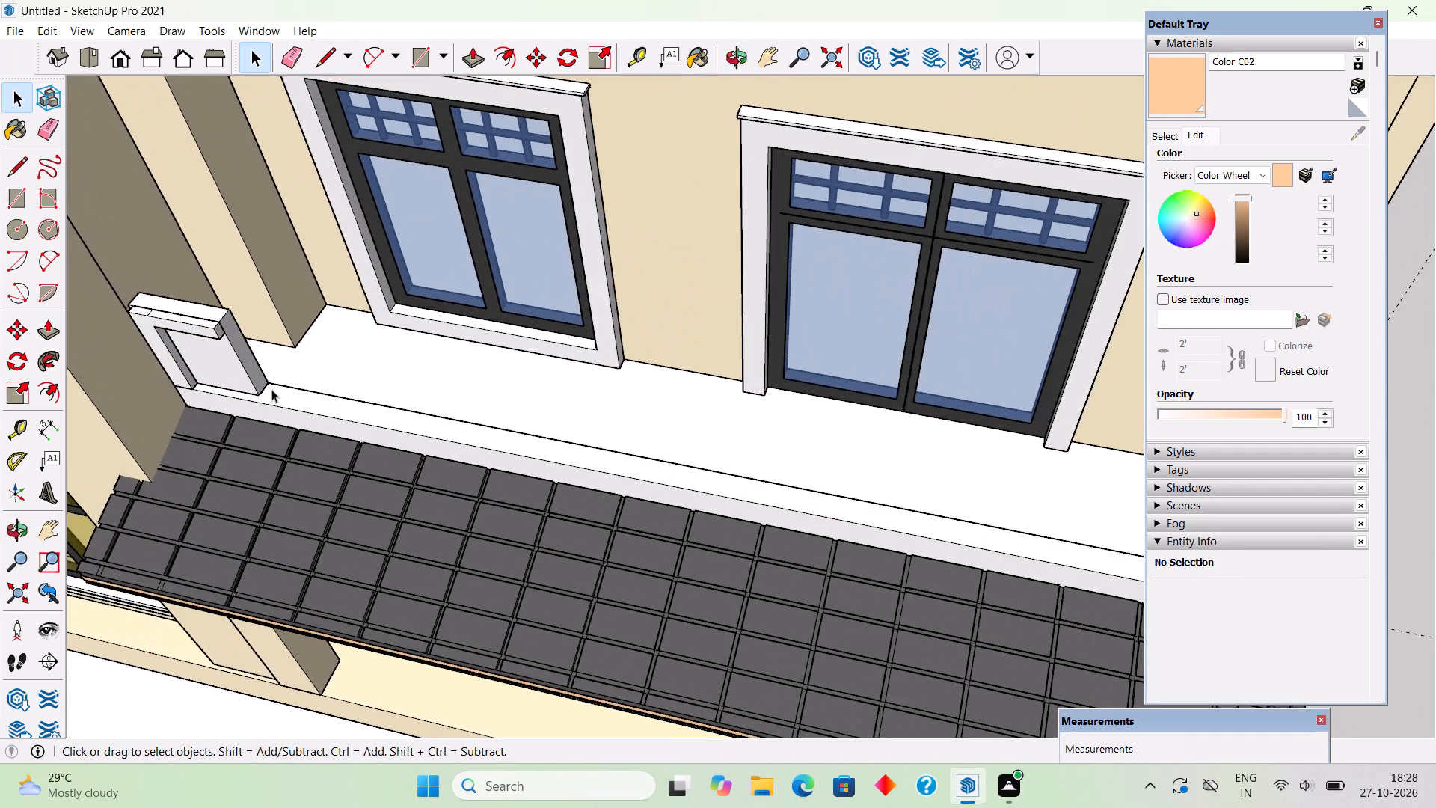
{"action": "scroll", "coordinate": [263, 389], "scroll_direction": "up", "scroll_amount": 4}
{"action": "key", "text": "t"}
{"action": "double_click", "coordinate": [242, 390]}
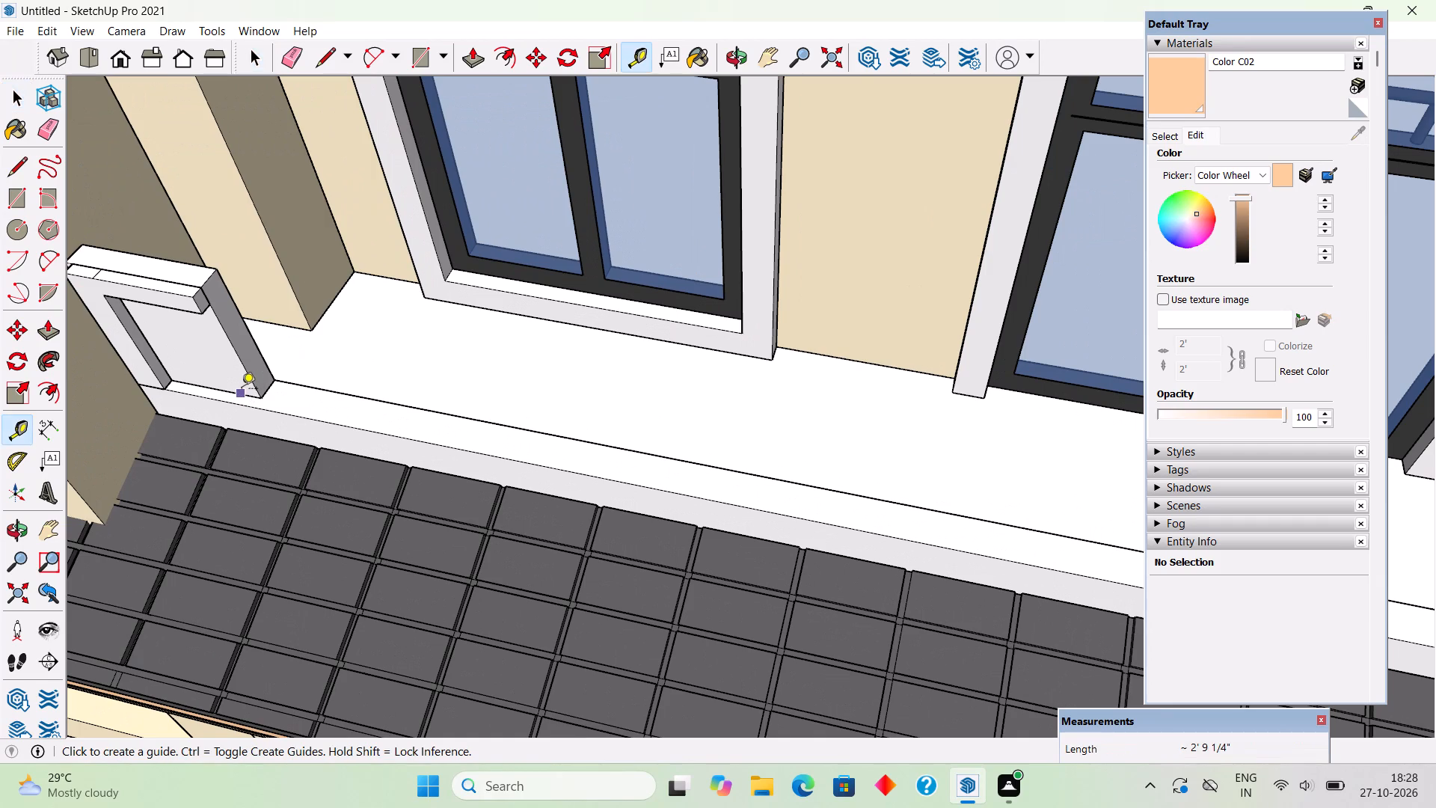
{"action": "key", "text": "space"}
Copy the block and its L-shaped trim 27' 6 3/16" along the parapet to its far end above the entrance door.
{"action": "scroll", "coordinate": [241, 391], "scroll_direction": "down", "scroll_amount": 6}
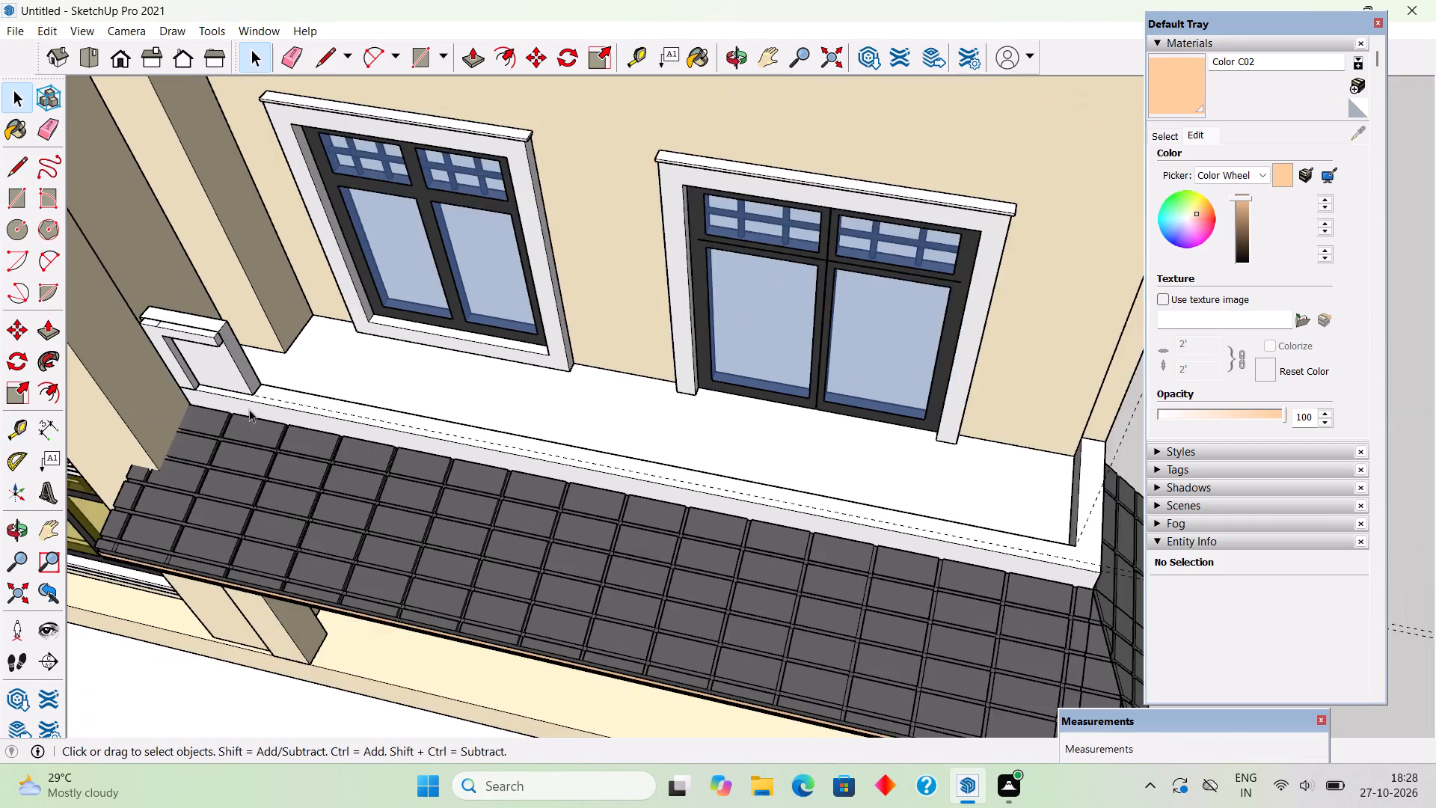
{"action": "scroll", "coordinate": [285, 427], "scroll_direction": "down", "scroll_amount": 4}
{"action": "middle_click_drag", "start_coordinate": [898, 583], "coordinate": [901, 587]}
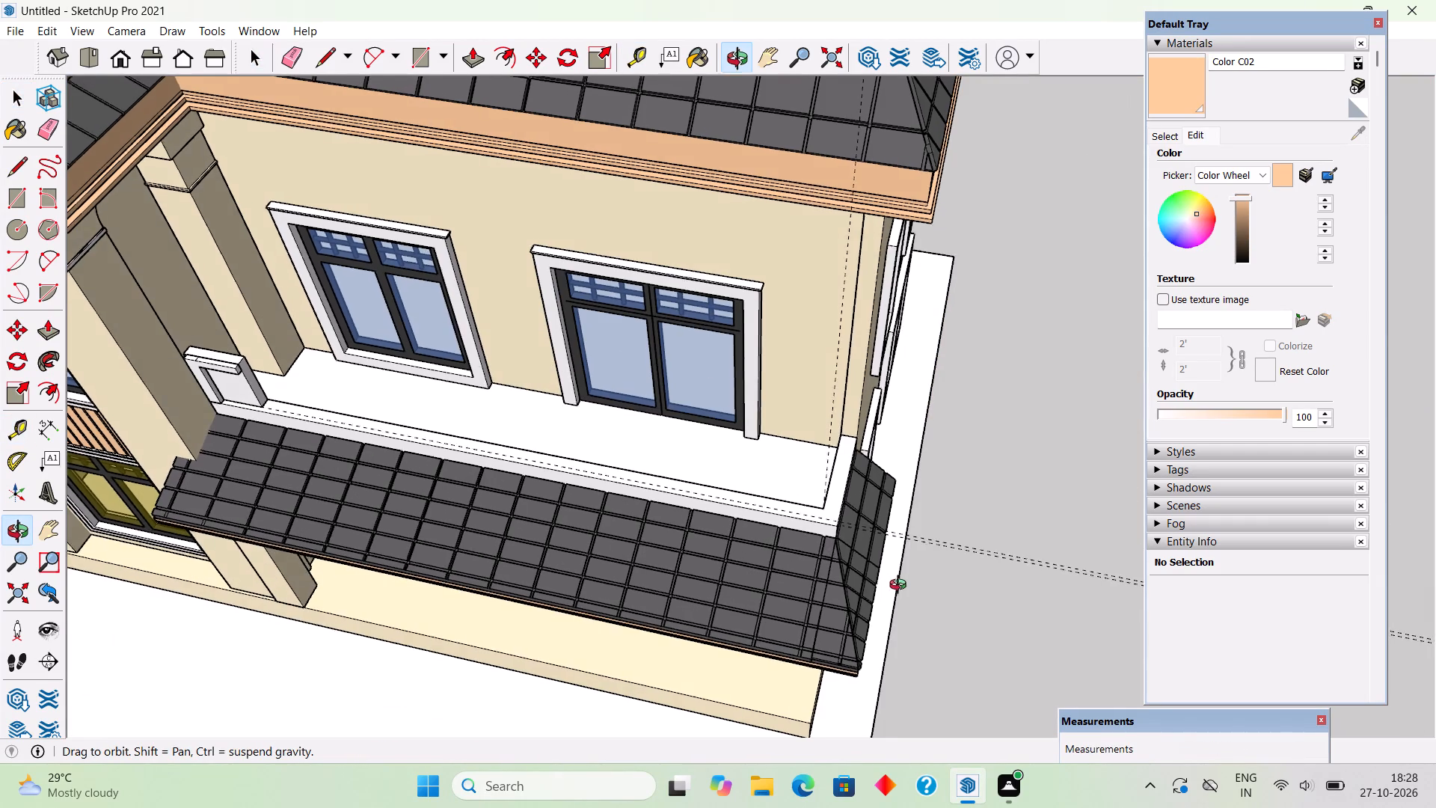
{"action": "middle_click_drag", "start_coordinate": [901, 587], "coordinate": [930, 634]}
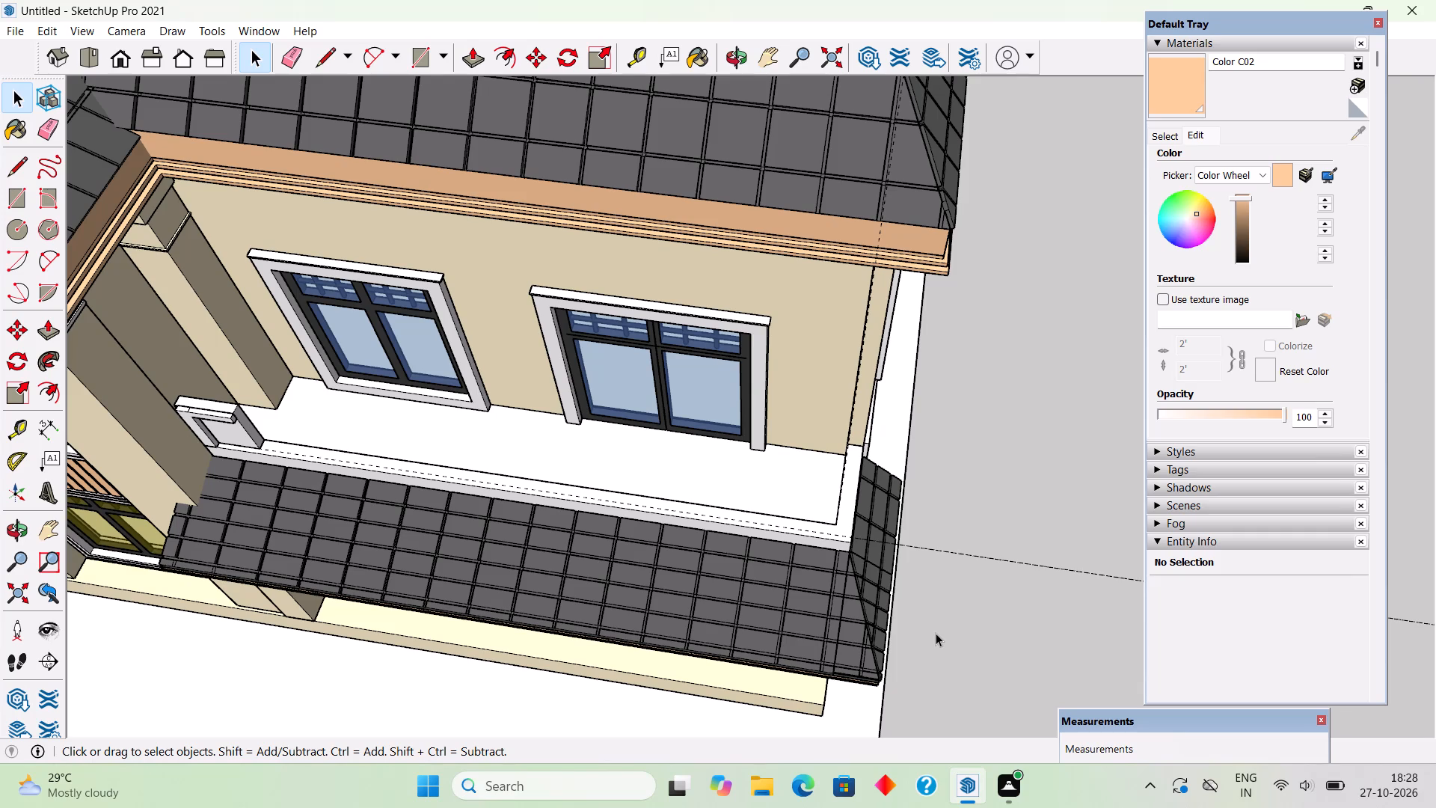
{"action": "middle_click_drag", "start_coordinate": [684, 566], "coordinate": [709, 403]}
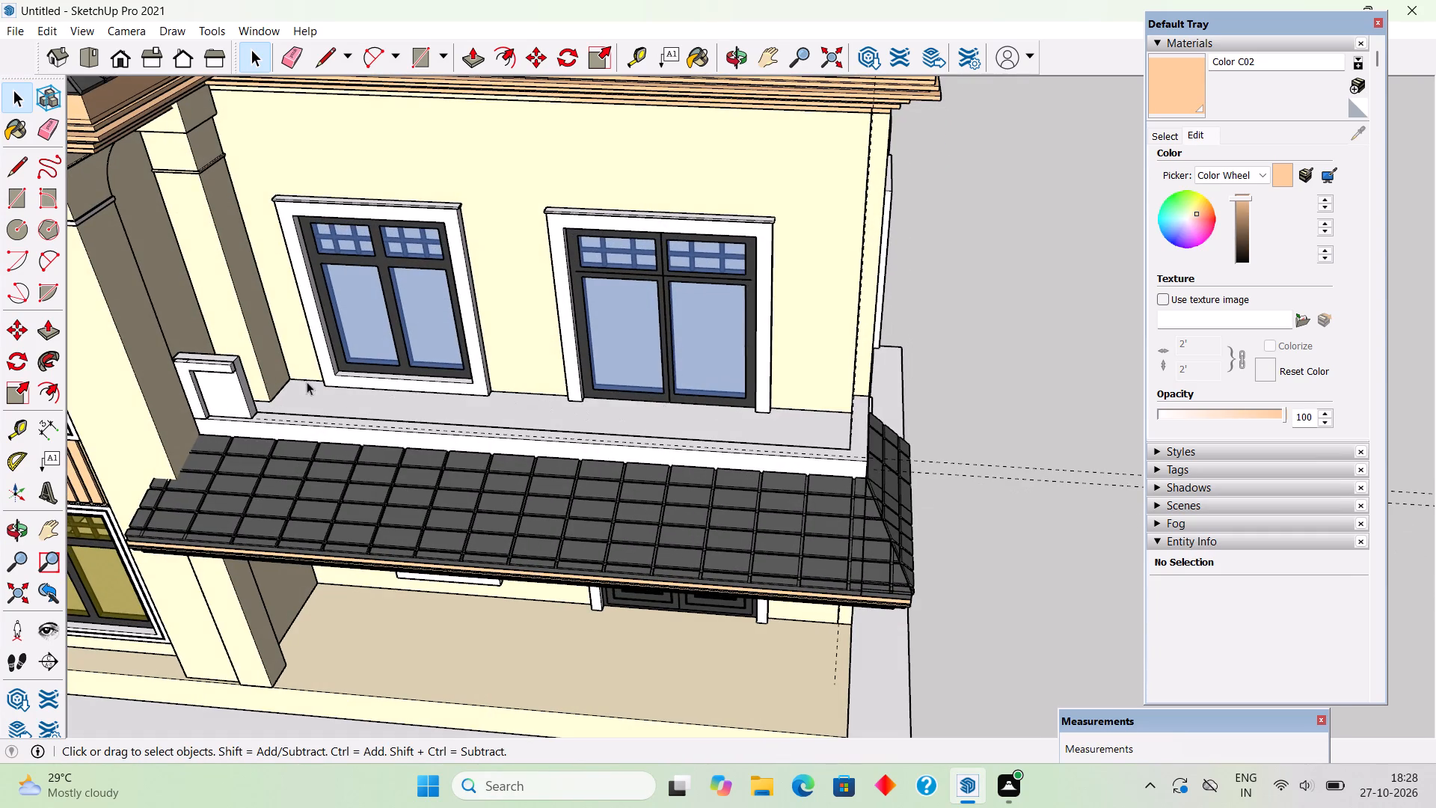
{"action": "left_click", "coordinate": [213, 390]}
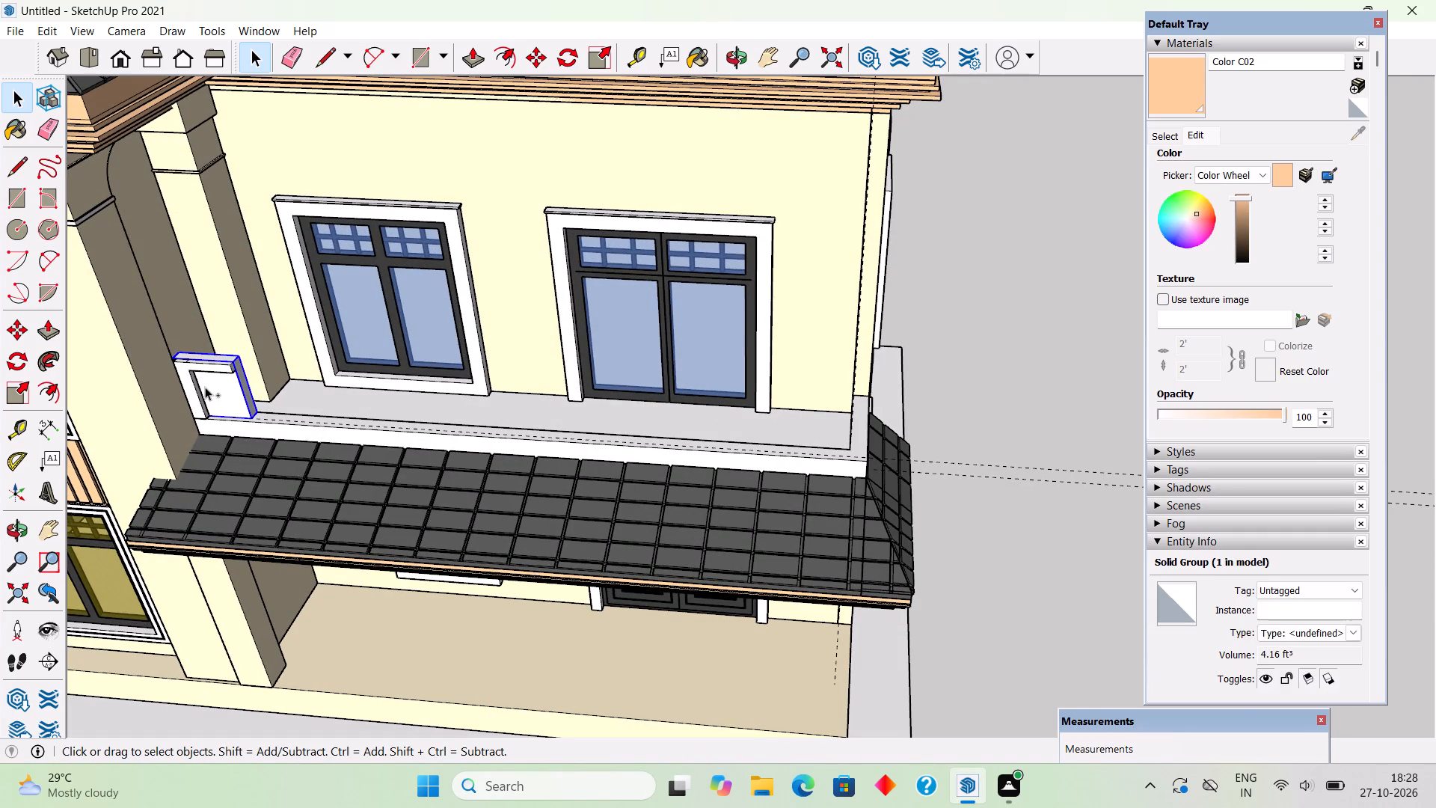
{"action": "scroll", "coordinate": [185, 376], "scroll_direction": "up", "scroll_amount": 3, "text": "ctrl"}
{"action": "left_click", "coordinate": [184, 373], "text": "ctrl"}
{"action": "key", "text": "m"}
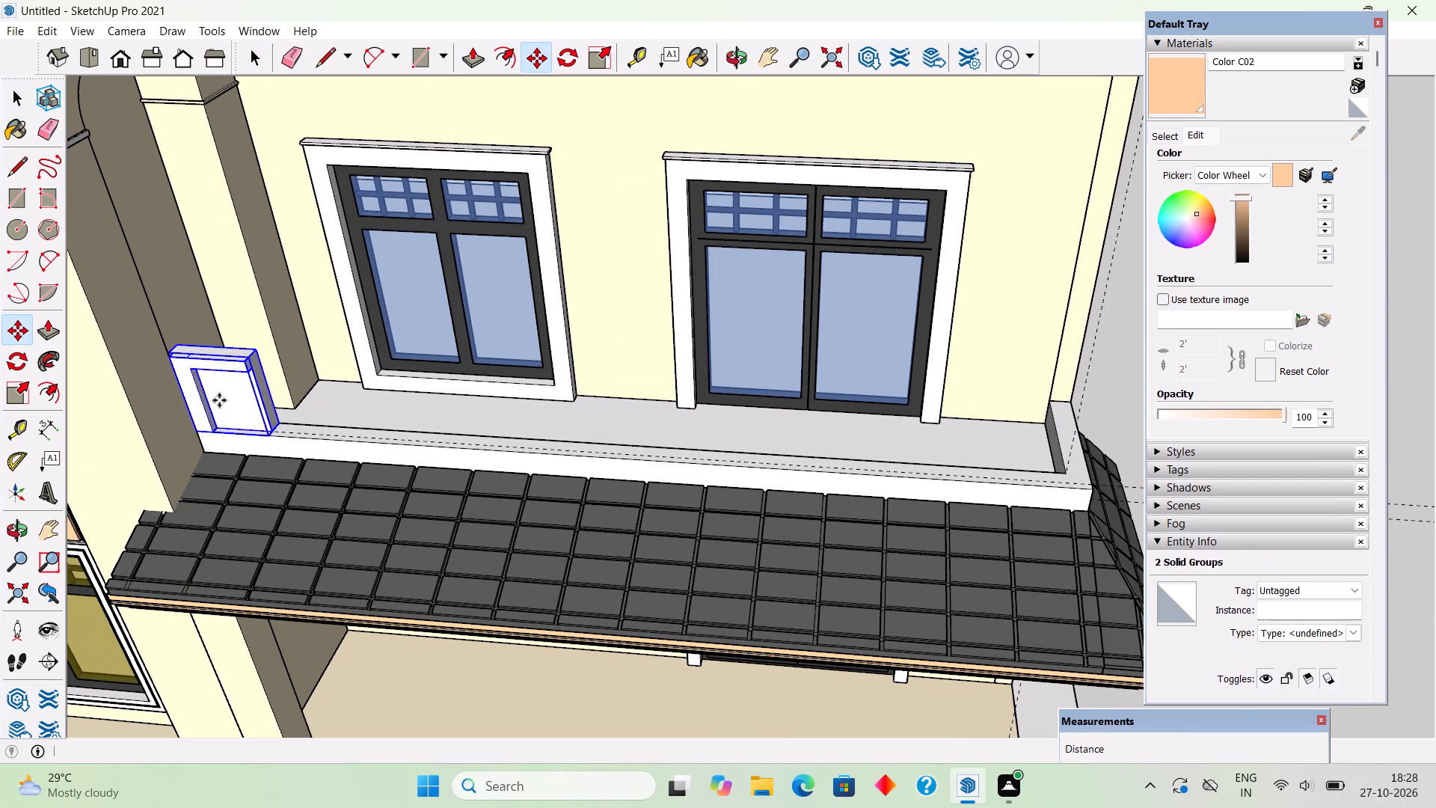
{"action": "left_click", "coordinate": [219, 400]}
{"action": "scroll", "coordinate": [316, 415], "scroll_direction": "down", "scroll_amount": 3}
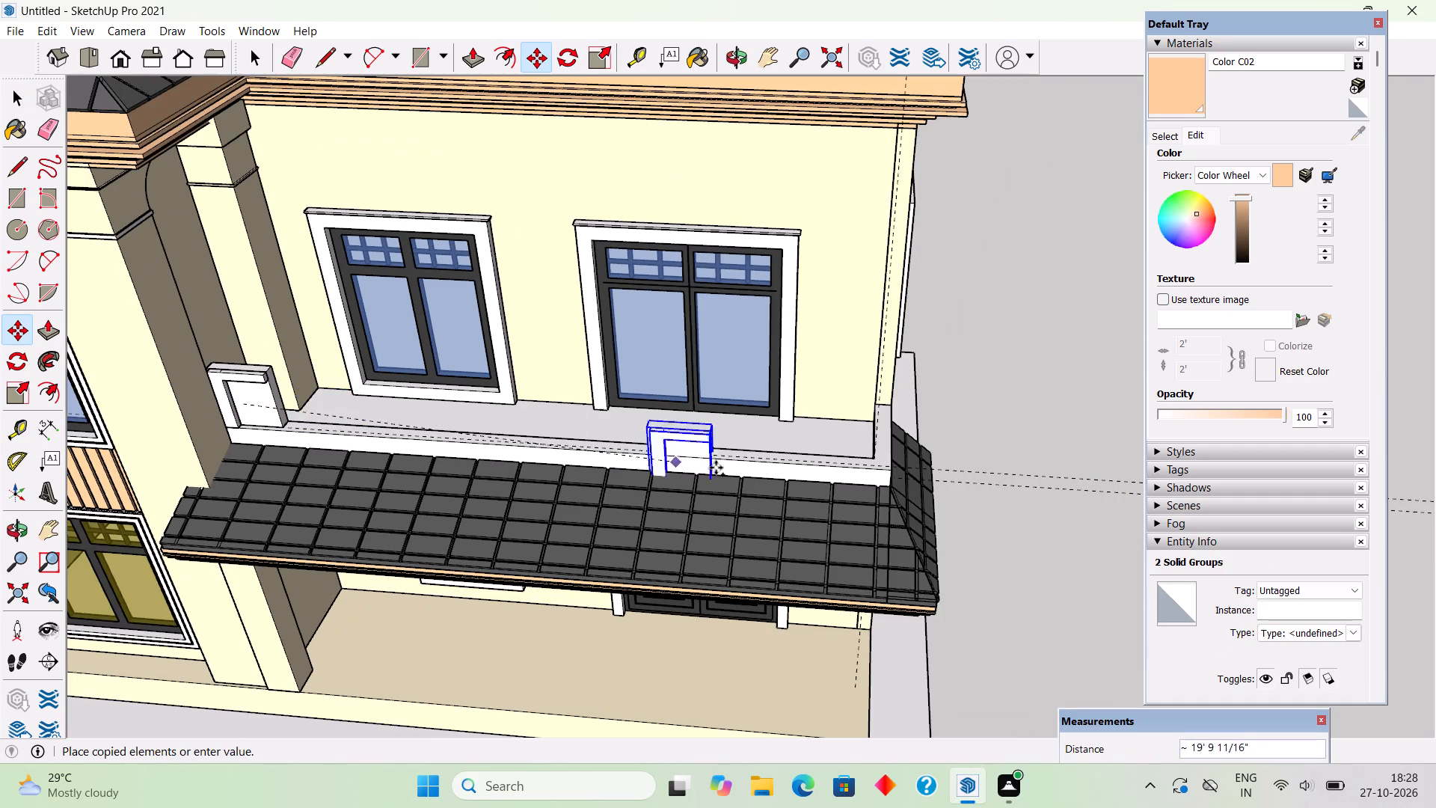
{"action": "scroll", "coordinate": [859, 468], "scroll_direction": "up", "scroll_amount": 4}
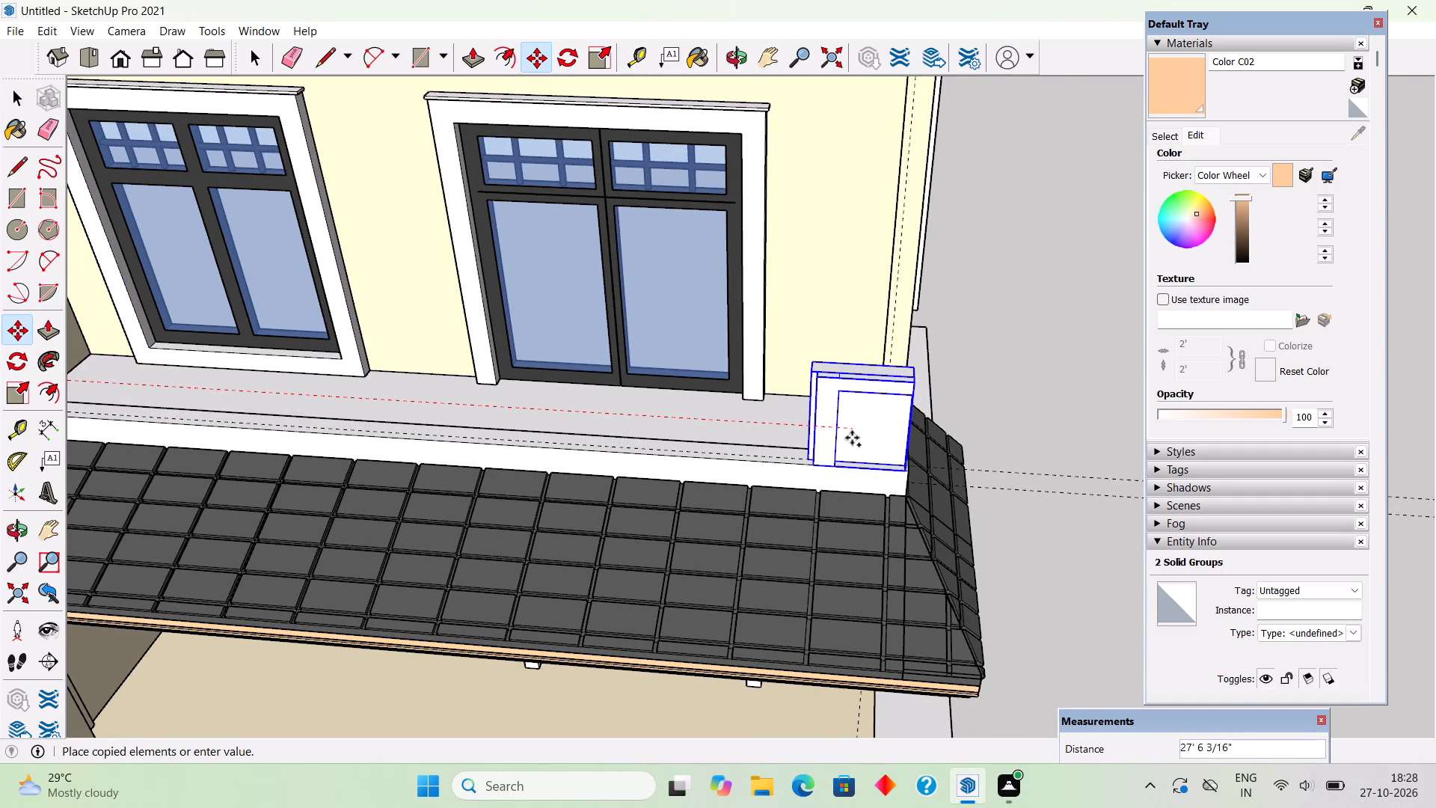
{"action": "left_click", "coordinate": [852, 438]}
{"action": "key", "text": "space"}
{"action": "left_click", "coordinate": [1078, 260]}
Move the copied corner block so its bottom corner meets the outer edge of the parapet's short return.
{"action": "middle_click_drag", "start_coordinate": [949, 387], "coordinate": [551, 374]}
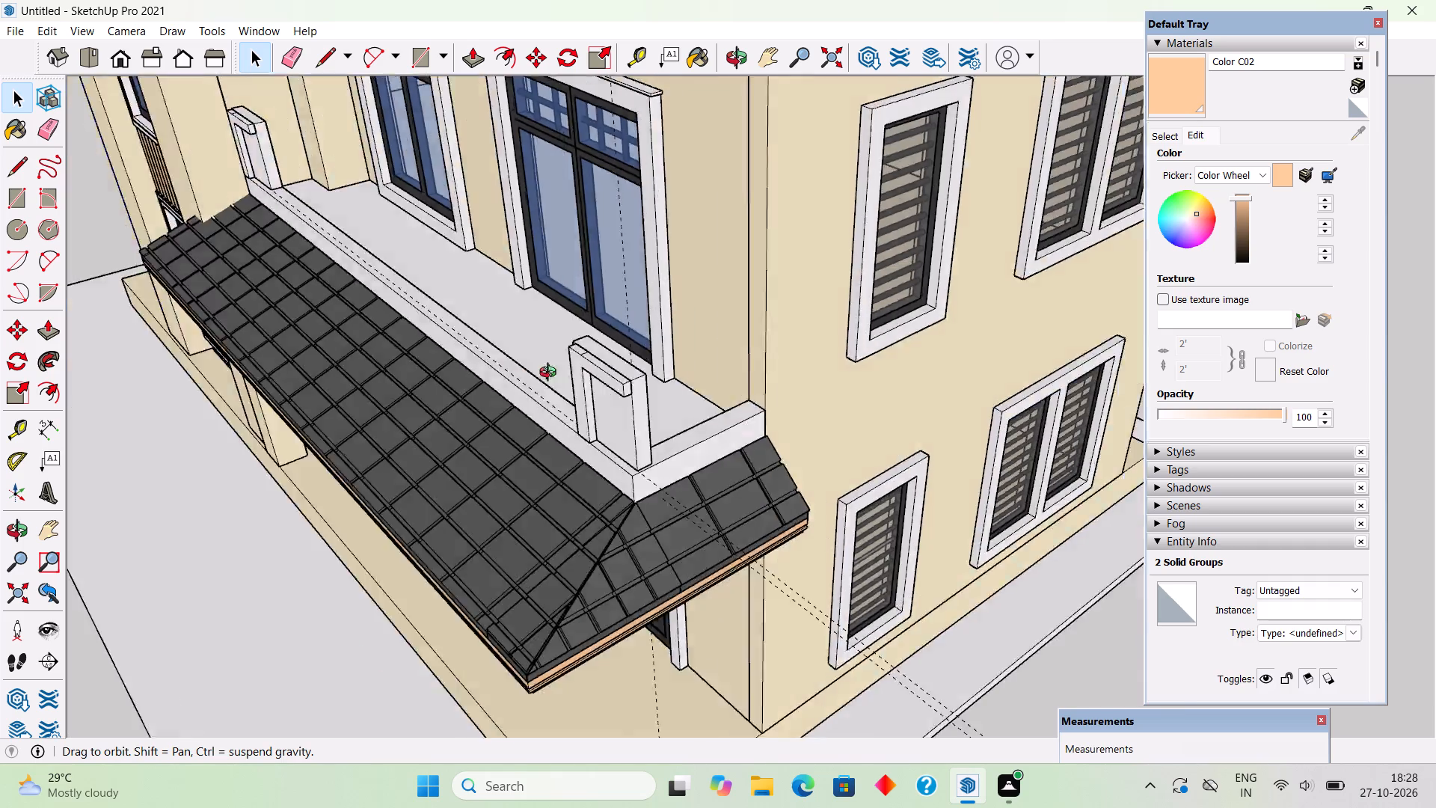
{"action": "middle_click_drag", "start_coordinate": [551, 374], "coordinate": [314, 503]}
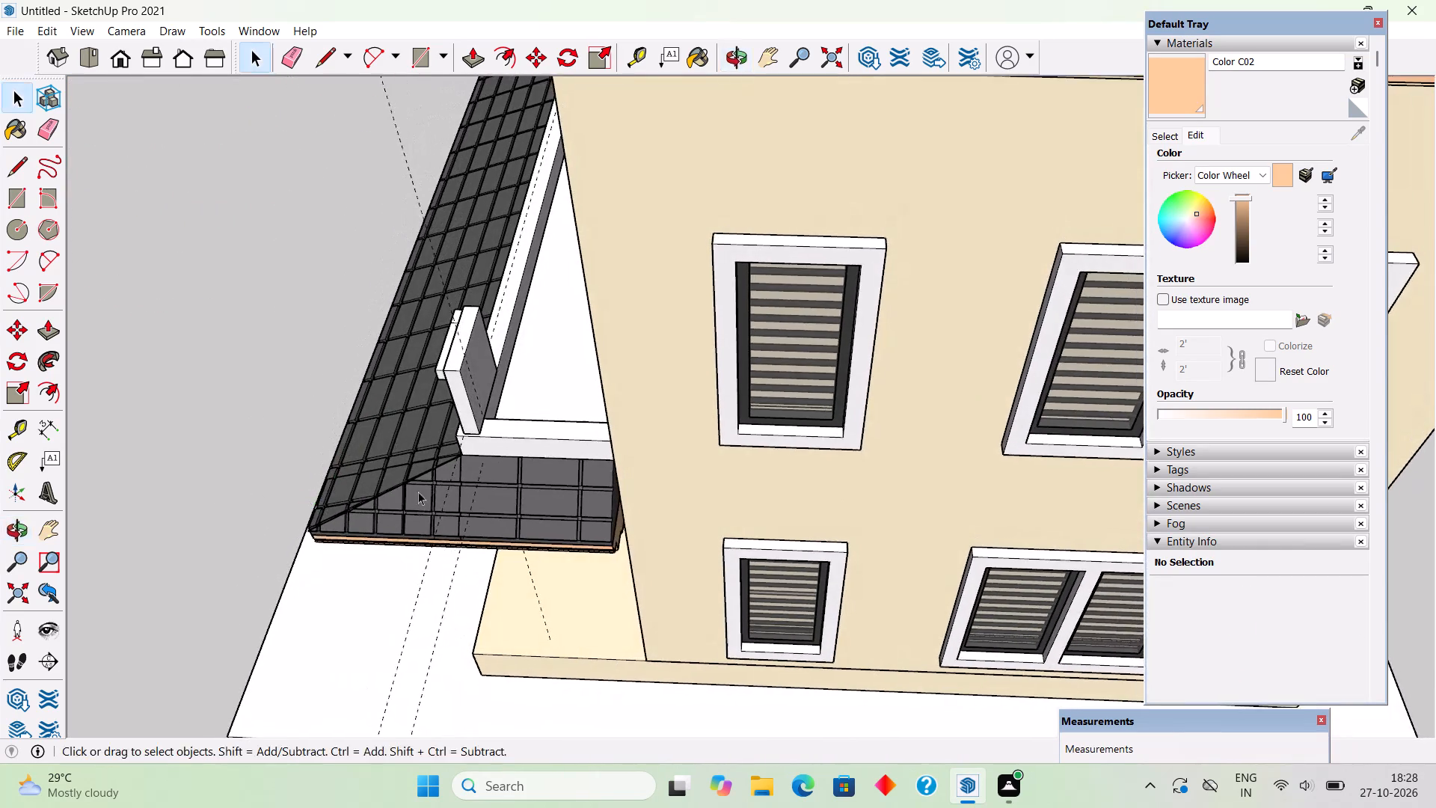
{"action": "scroll", "coordinate": [455, 435], "scroll_direction": "up", "scroll_amount": 14}
{"action": "left_click", "coordinate": [511, 465]}
{"action": "scroll", "coordinate": [520, 469], "scroll_direction": "up", "scroll_amount": 6}
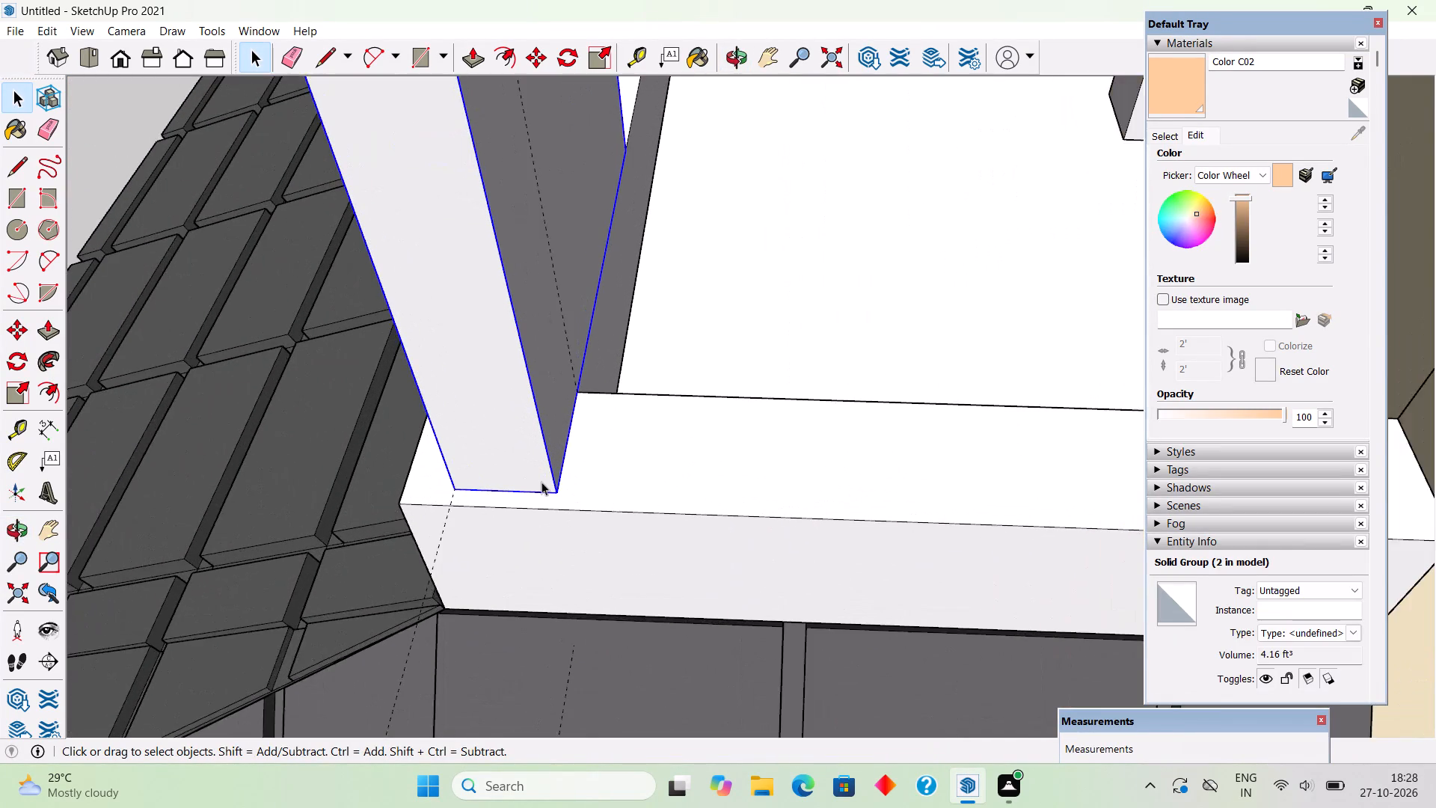
{"action": "scroll", "coordinate": [541, 482], "scroll_direction": "up", "scroll_amount": 1}
{"action": "key", "text": "m"}
{"action": "left_click", "coordinate": [568, 497]}
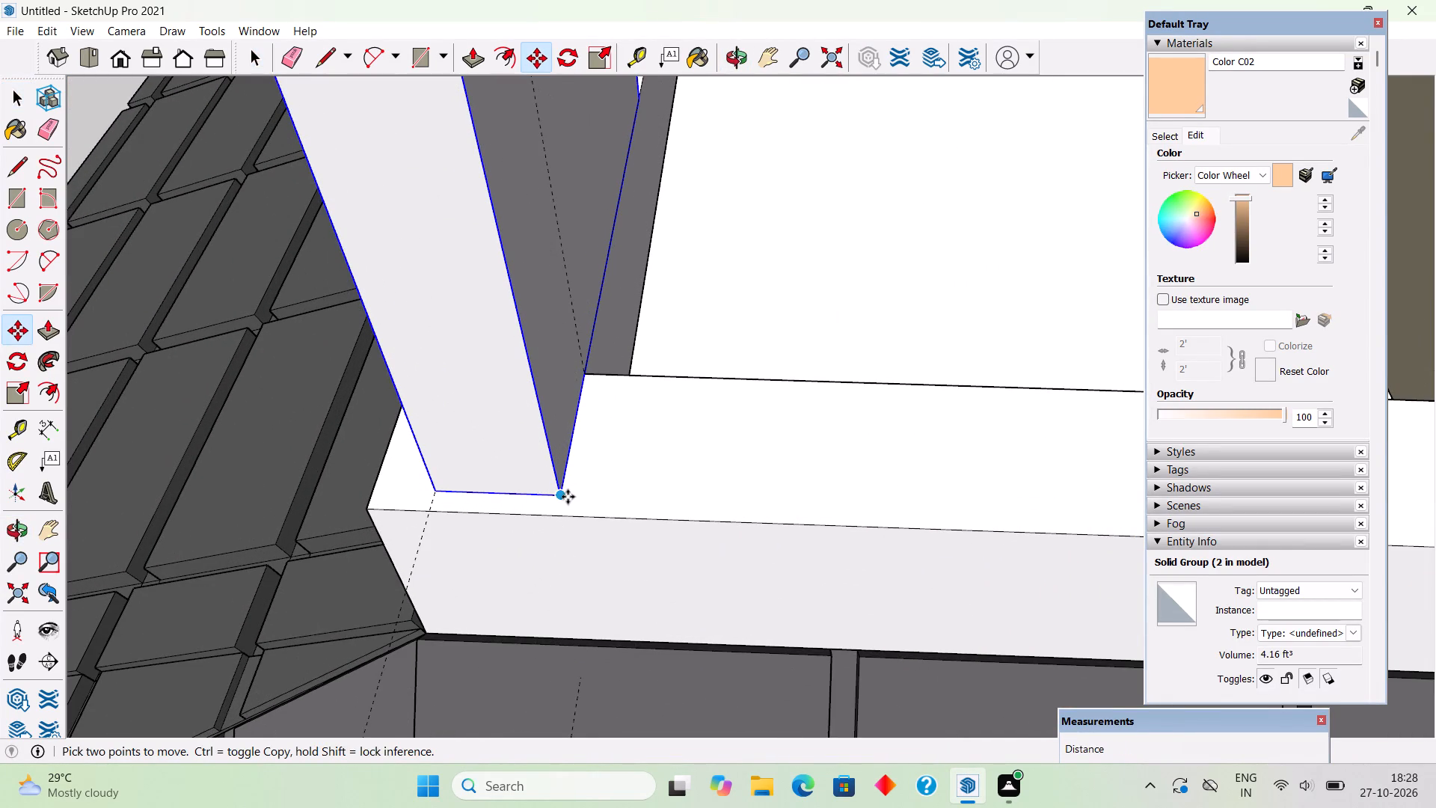
{"action": "left_click", "coordinate": [559, 515]}
{"action": "scroll", "coordinate": [680, 456], "scroll_direction": "down", "scroll_amount": 5}
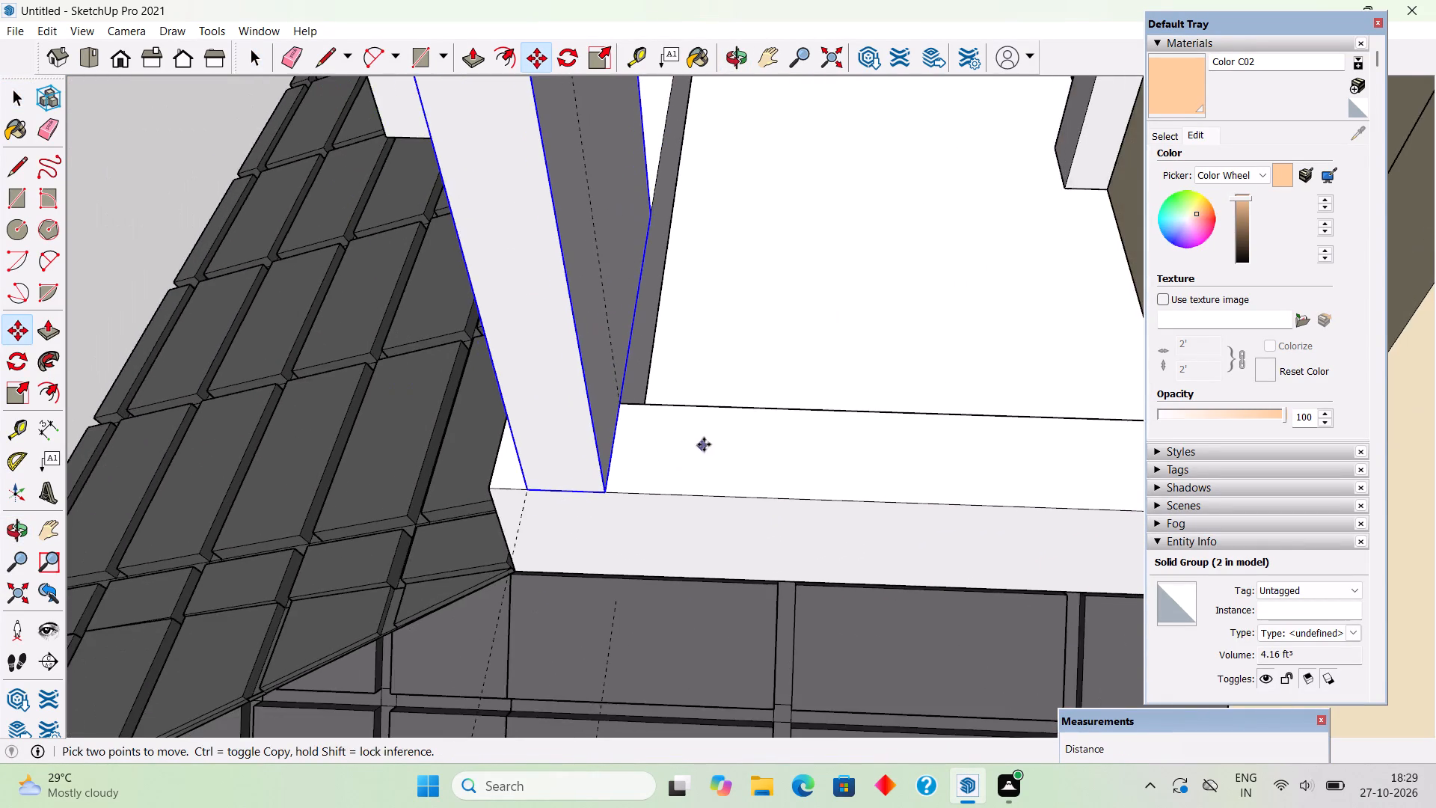
{"action": "key", "text": "space"}
{"action": "scroll", "coordinate": [708, 441], "scroll_direction": "down", "scroll_amount": 12}
{"action": "left_click", "coordinate": [405, 333]}
Draw a rectangle about 4 15/16" by 9" at the top of the column-side block's inner end, spanning block and trim.
{"action": "scroll", "coordinate": [447, 706], "scroll_direction": "down", "scroll_amount": 4}
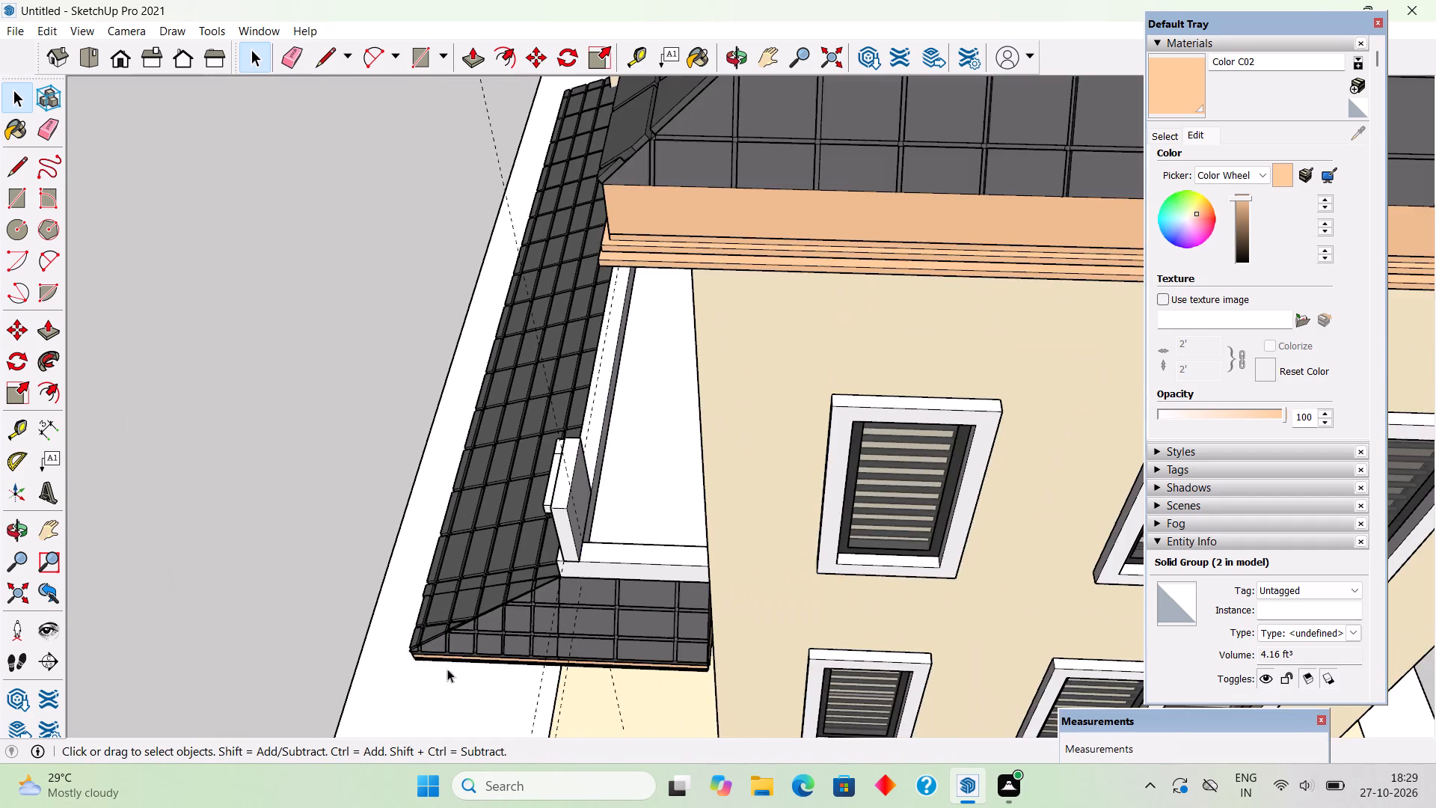
{"action": "scroll", "coordinate": [447, 630], "scroll_direction": "down", "scroll_amount": 1}
{"action": "middle_click_drag", "start_coordinate": [521, 605], "coordinate": [978, 417]}
{"action": "middle_click_drag", "start_coordinate": [659, 459], "coordinate": [743, 432]}
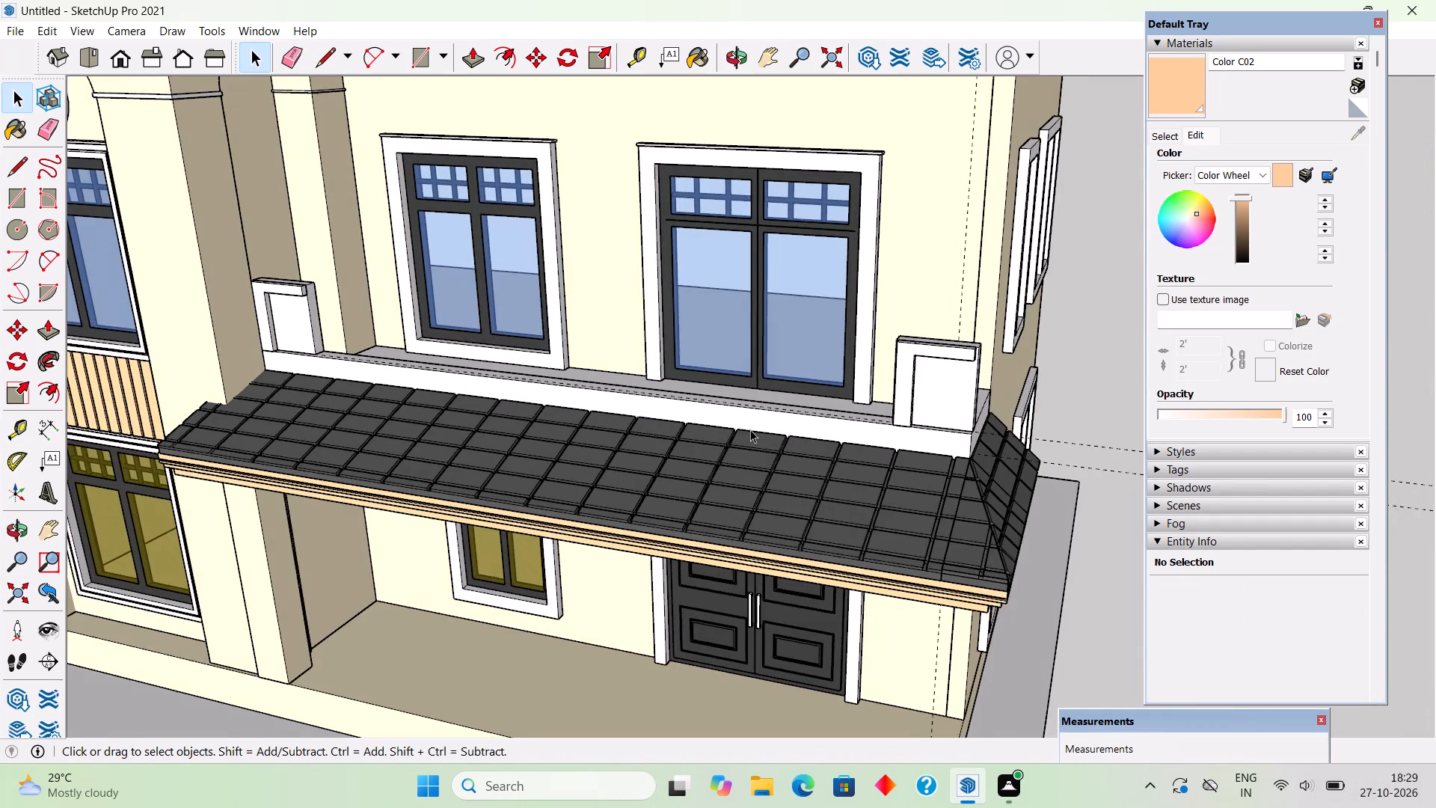
{"action": "middle_click_drag", "start_coordinate": [803, 422], "coordinate": [921, 531]}
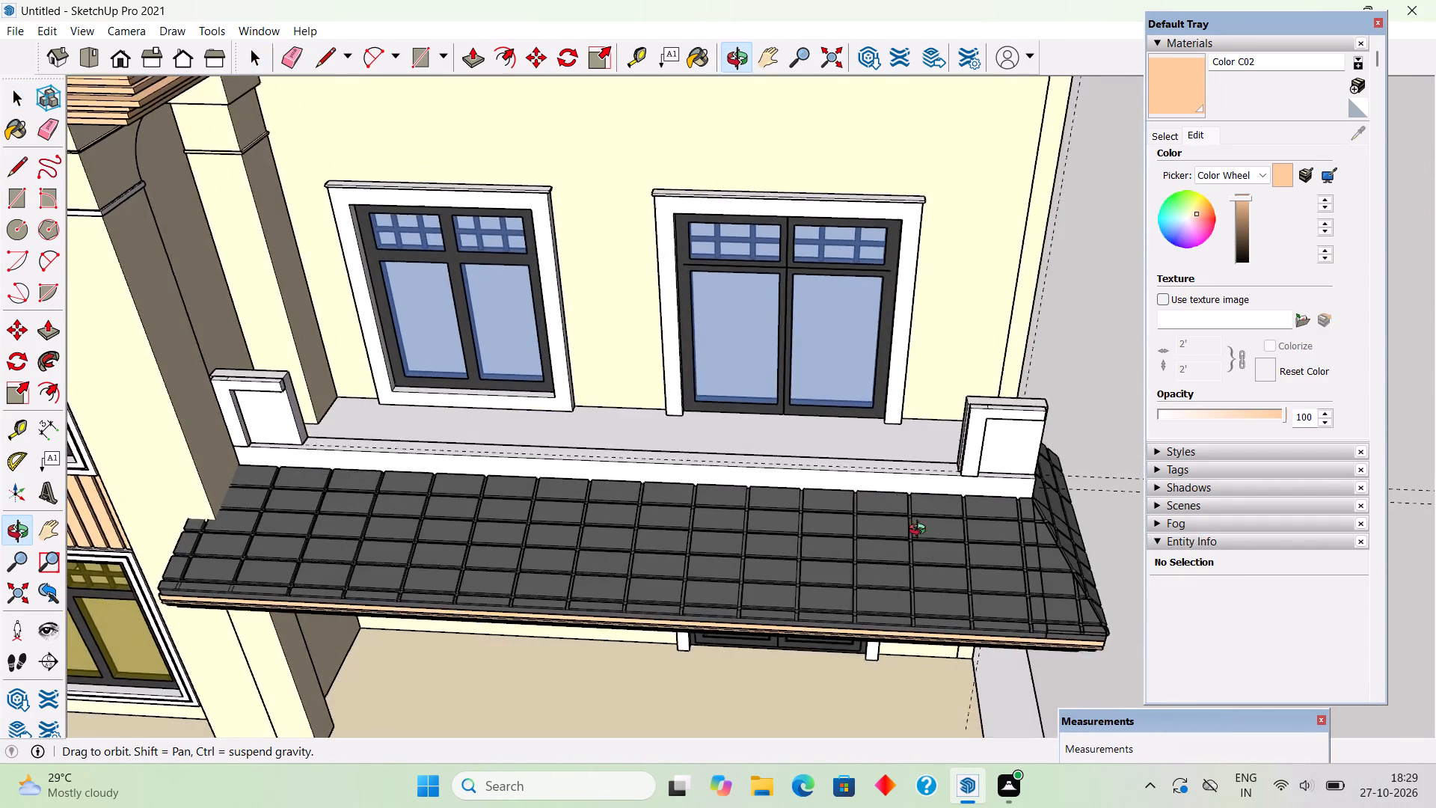
{"action": "middle_click_drag", "start_coordinate": [921, 531], "coordinate": [874, 666]}
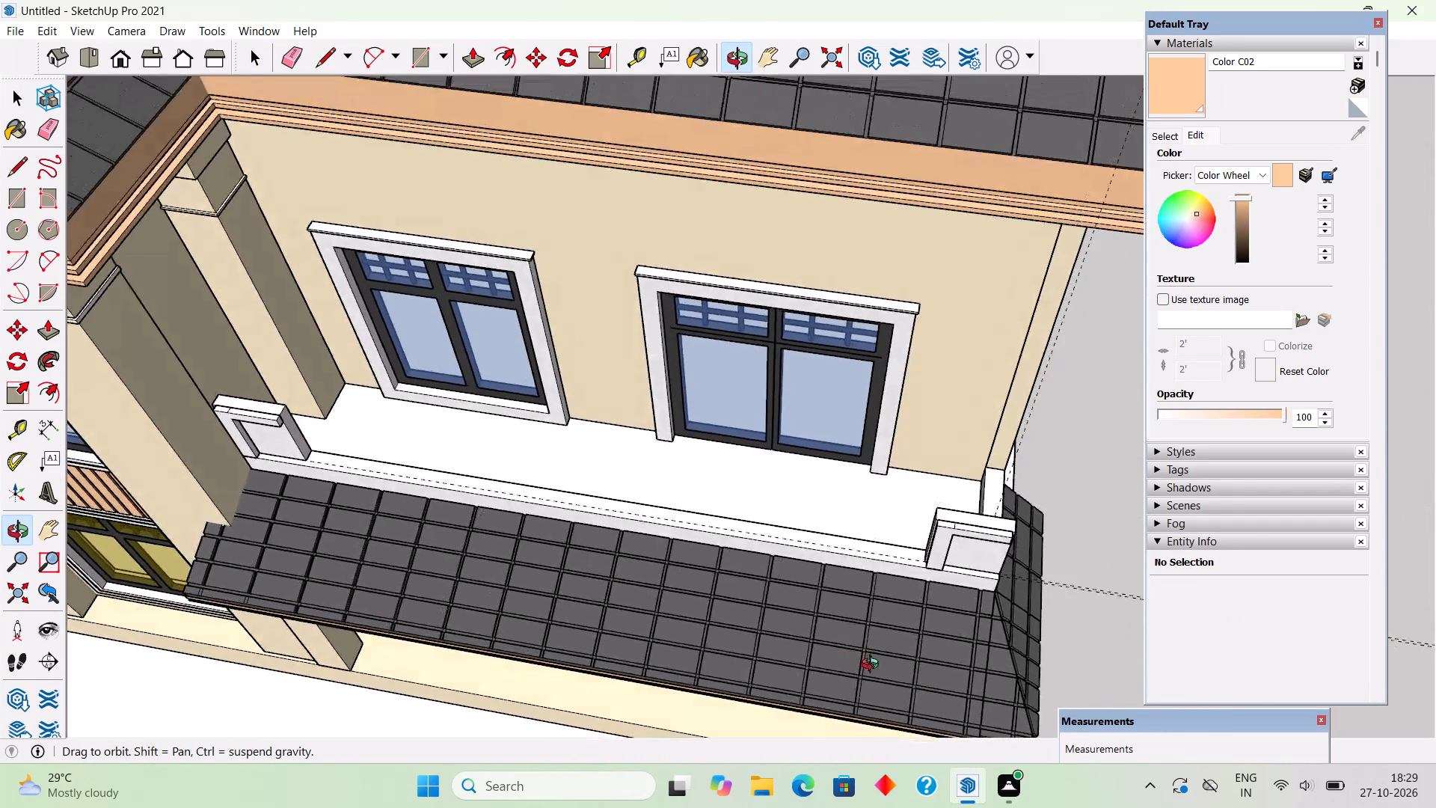
{"action": "middle_click_drag", "start_coordinate": [874, 666], "coordinate": [879, 667]}
{"action": "scroll", "coordinate": [249, 468], "scroll_direction": "up", "scroll_amount": 6}
{"action": "scroll", "coordinate": [207, 394], "scroll_direction": "up", "scroll_amount": 9}
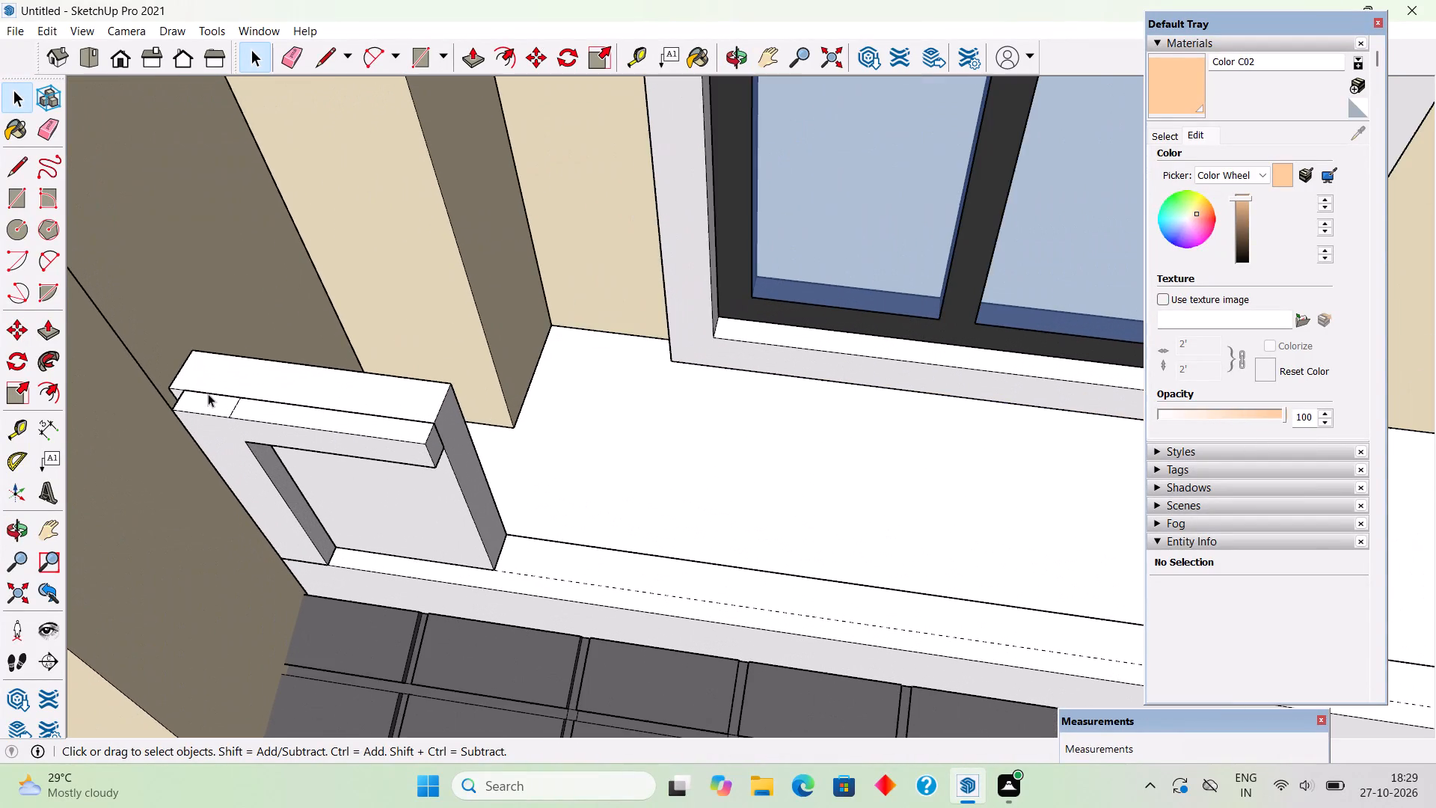
{"action": "middle_click_drag", "start_coordinate": [208, 388], "coordinate": [271, 408]}
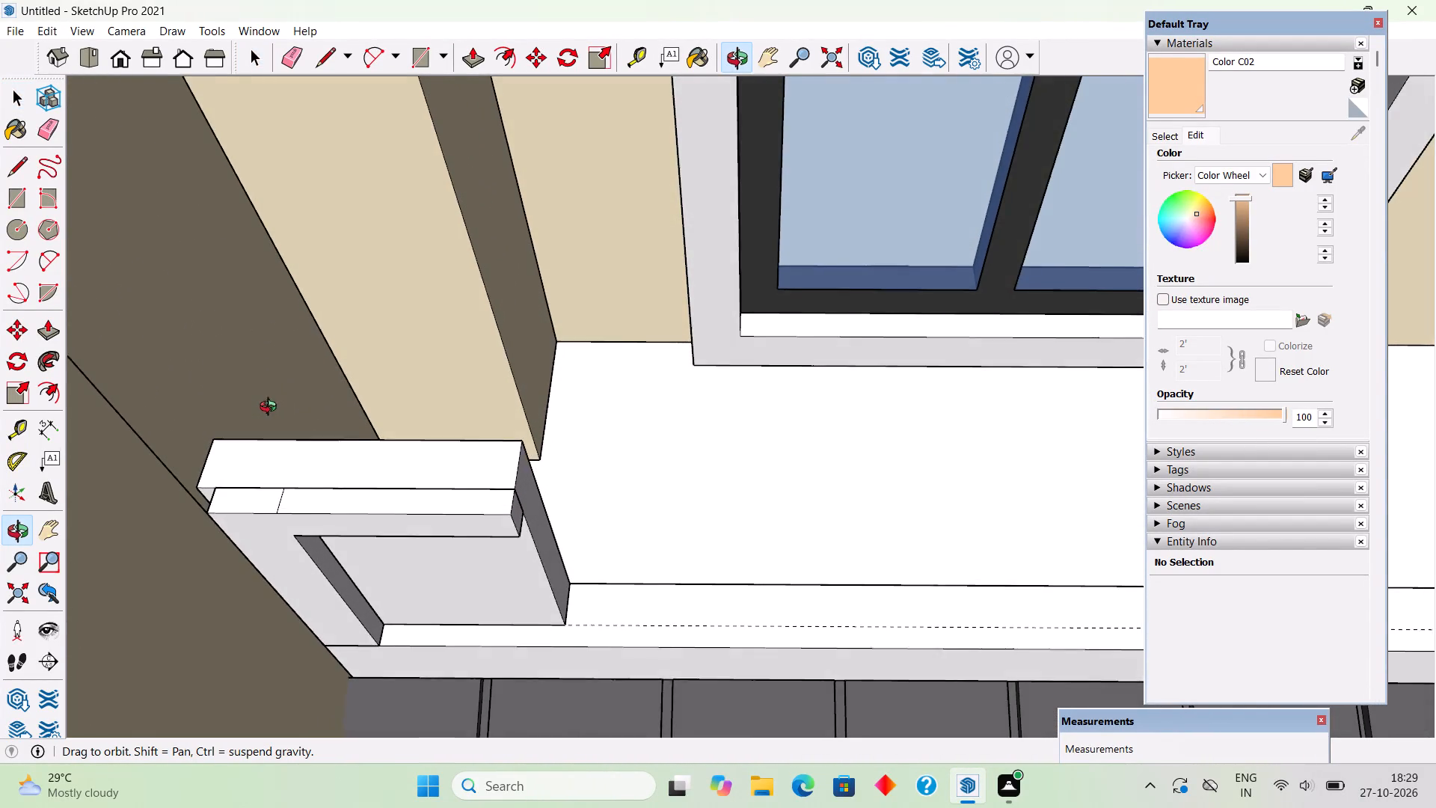
{"action": "middle_click_drag", "start_coordinate": [271, 408], "coordinate": [271, 409]}
{"action": "scroll", "coordinate": [218, 436], "scroll_direction": "up", "scroll_amount": 5}
{"action": "key", "text": "r"}
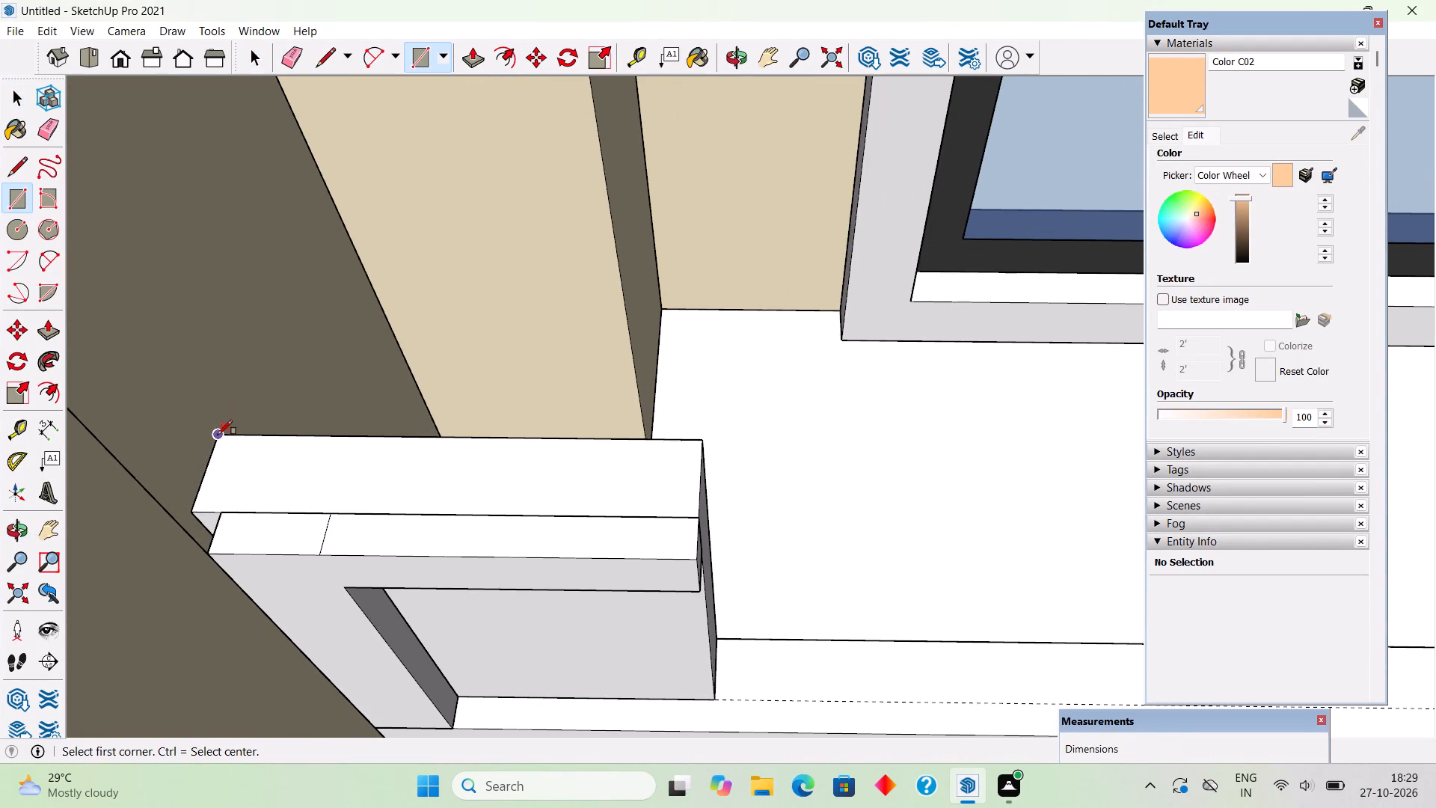
{"action": "middle_click_drag", "start_coordinate": [512, 514], "coordinate": [218, 343]}
{"action": "scroll", "coordinate": [505, 279], "scroll_direction": "up", "scroll_amount": 3}
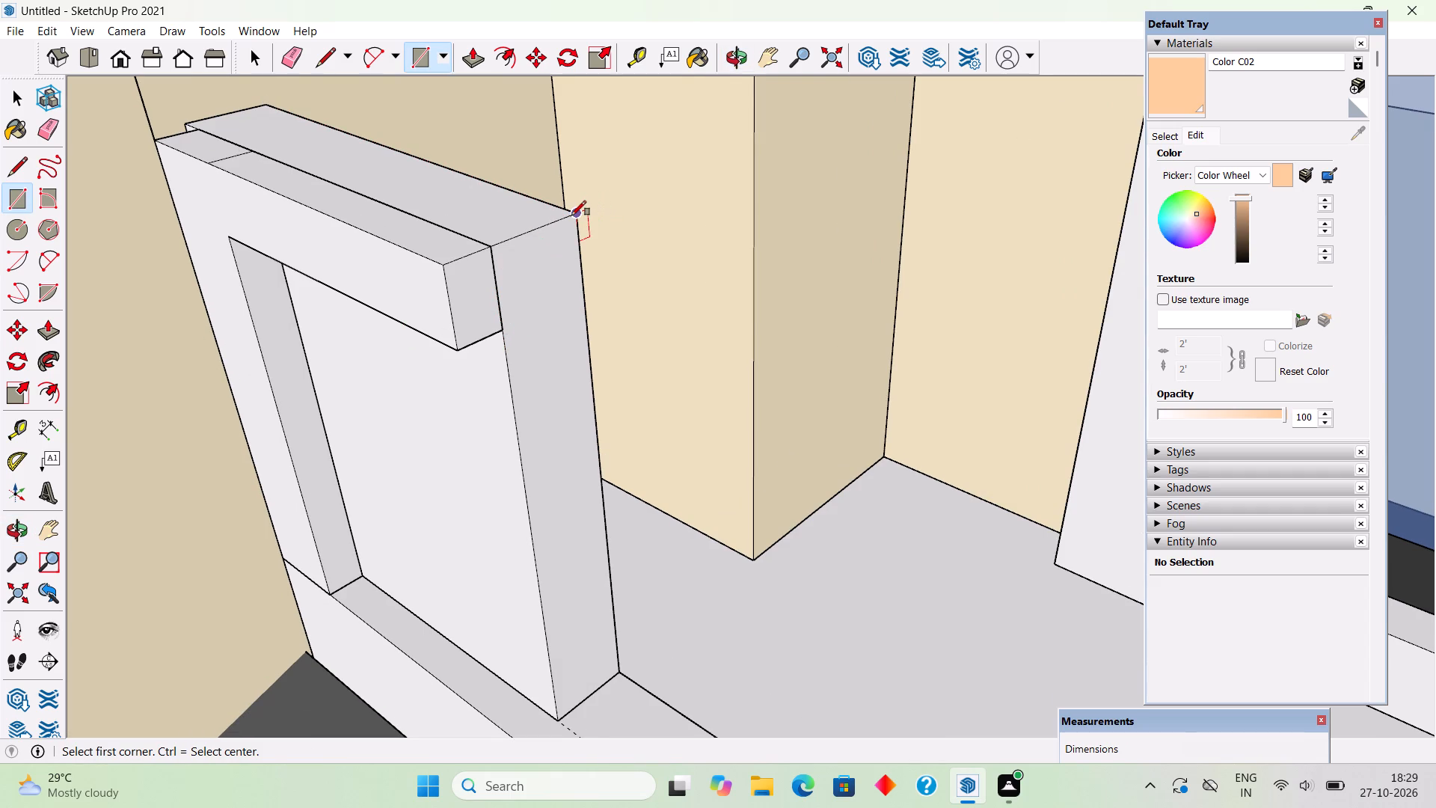
{"action": "left_click", "coordinate": [577, 215]}
{"action": "left_click", "coordinate": [458, 346]}
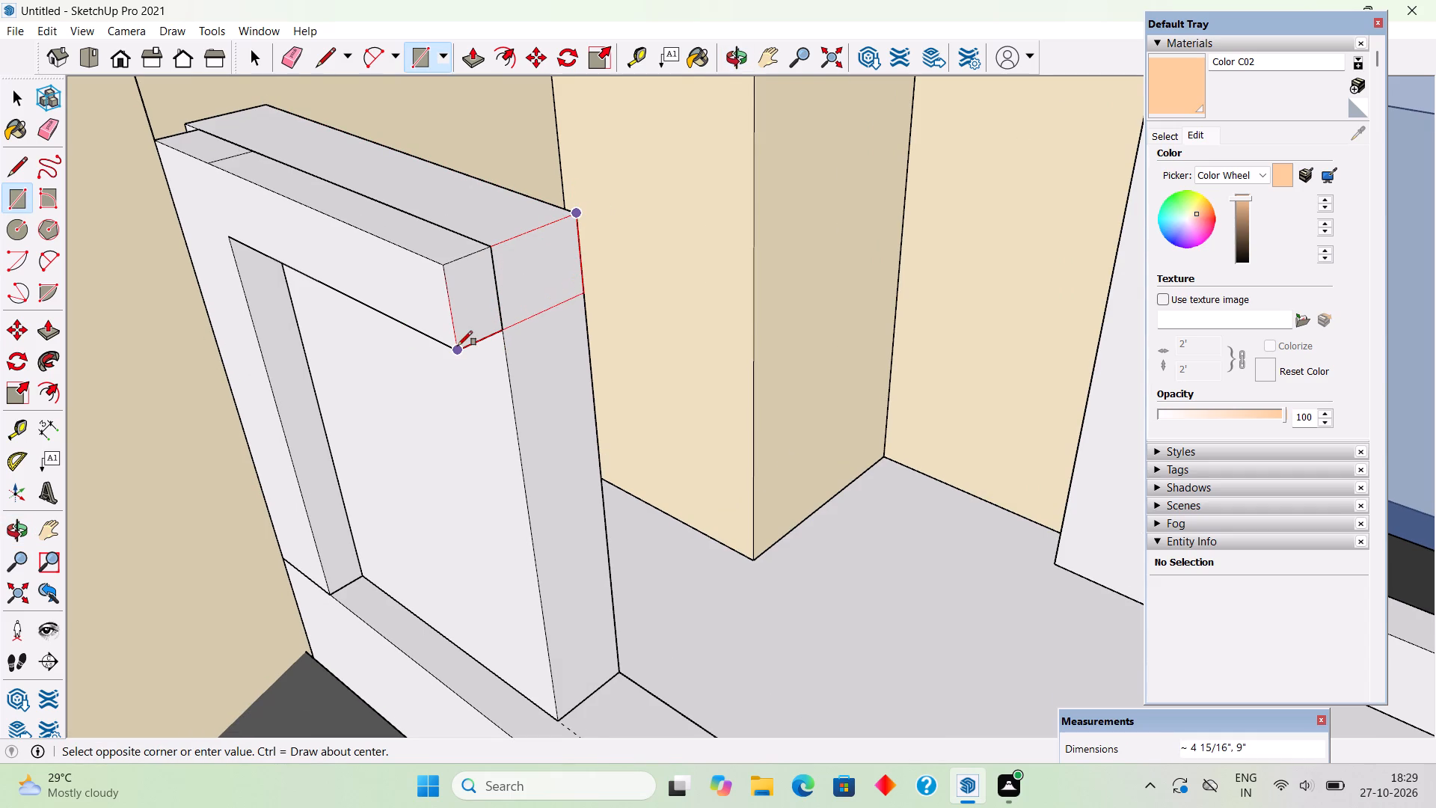
Push/Pull the rectangle about 24' 10 15/16" along the parapet to the outer-corner block, forming a top rail.
{"action": "key", "text": "p"}
{"action": "left_click", "coordinate": [474, 330]}
{"action": "scroll", "coordinate": [559, 310], "scroll_direction": "down", "scroll_amount": 13}
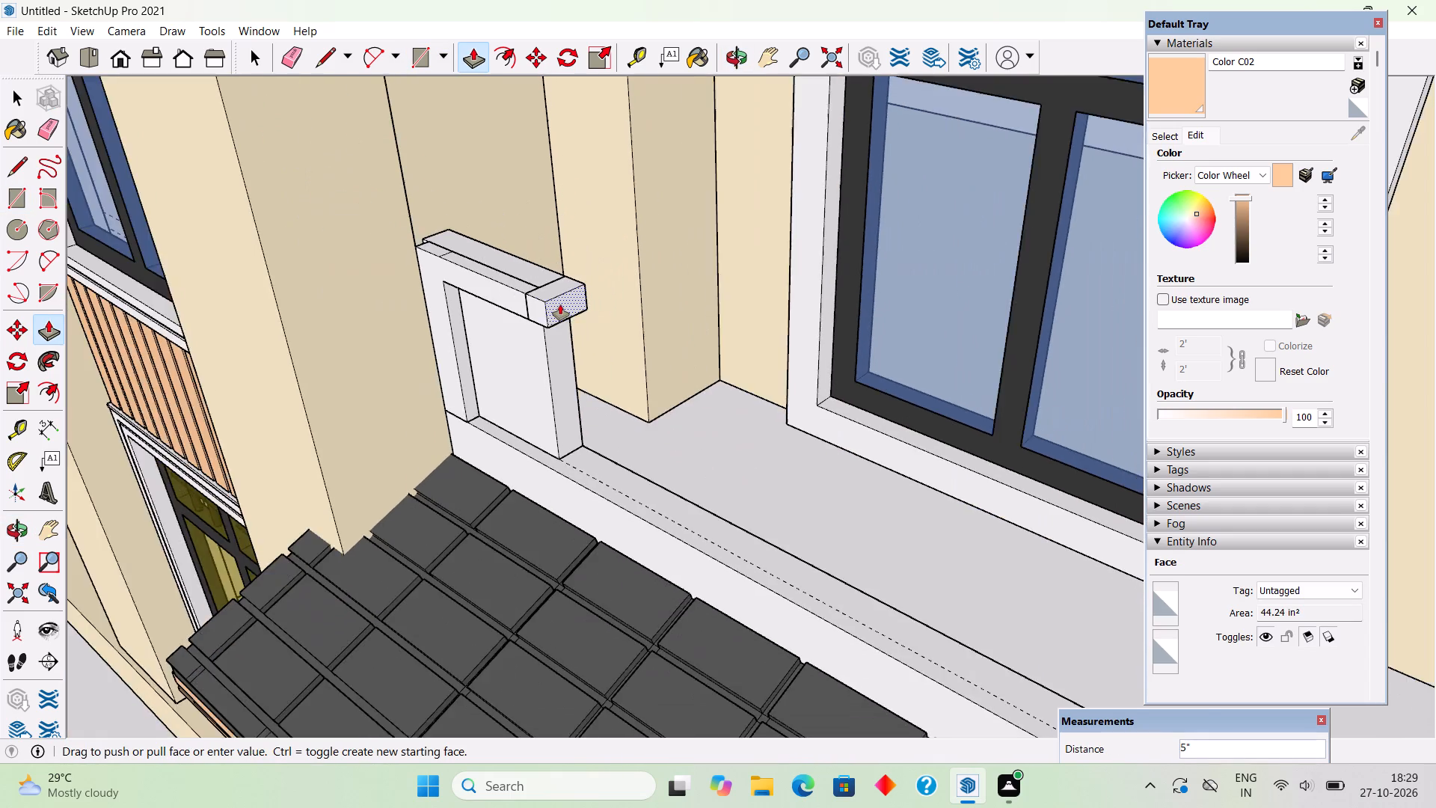
{"action": "scroll", "coordinate": [560, 304], "scroll_direction": "down", "scroll_amount": 15}
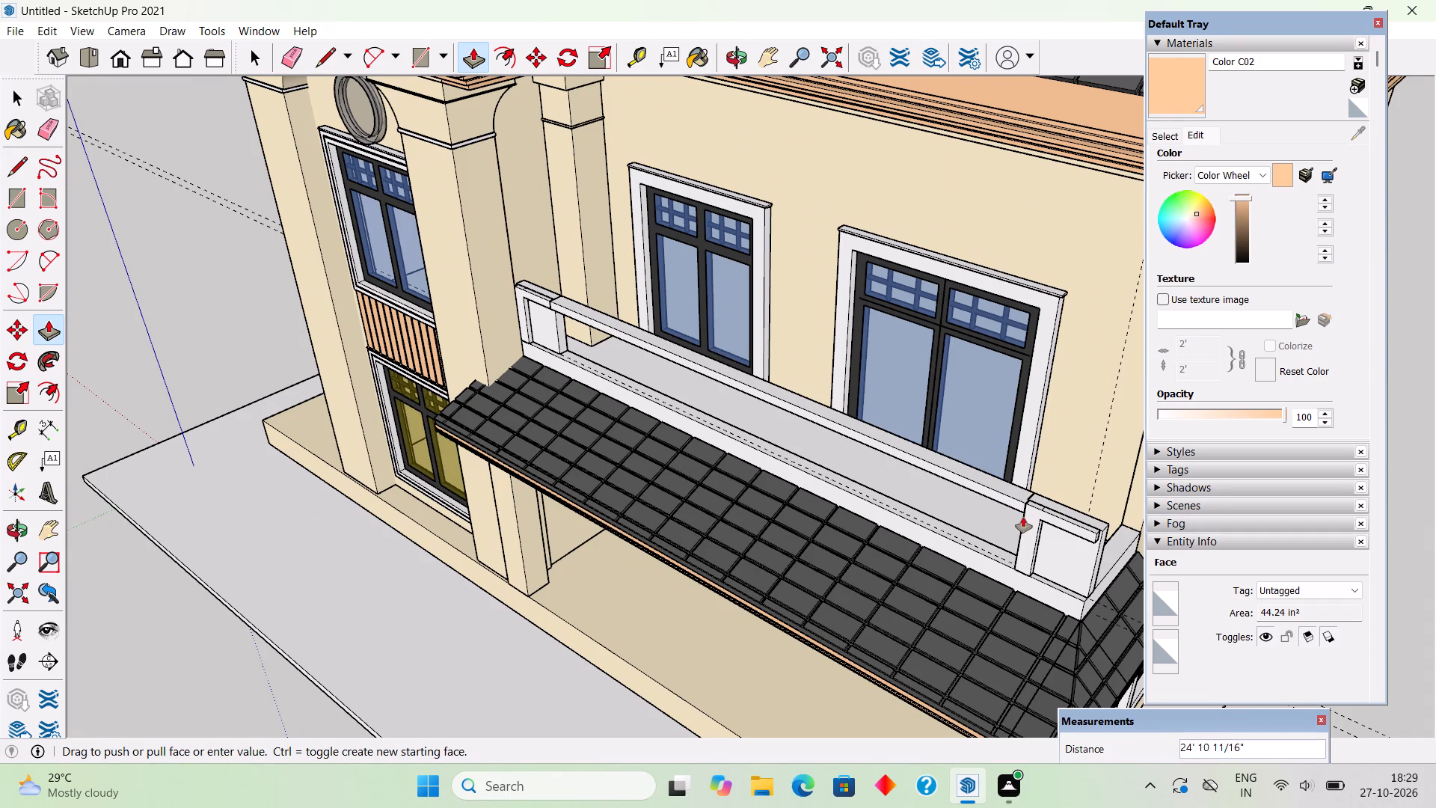
{"action": "scroll", "coordinate": [1022, 535], "scroll_direction": "up", "scroll_amount": 9}
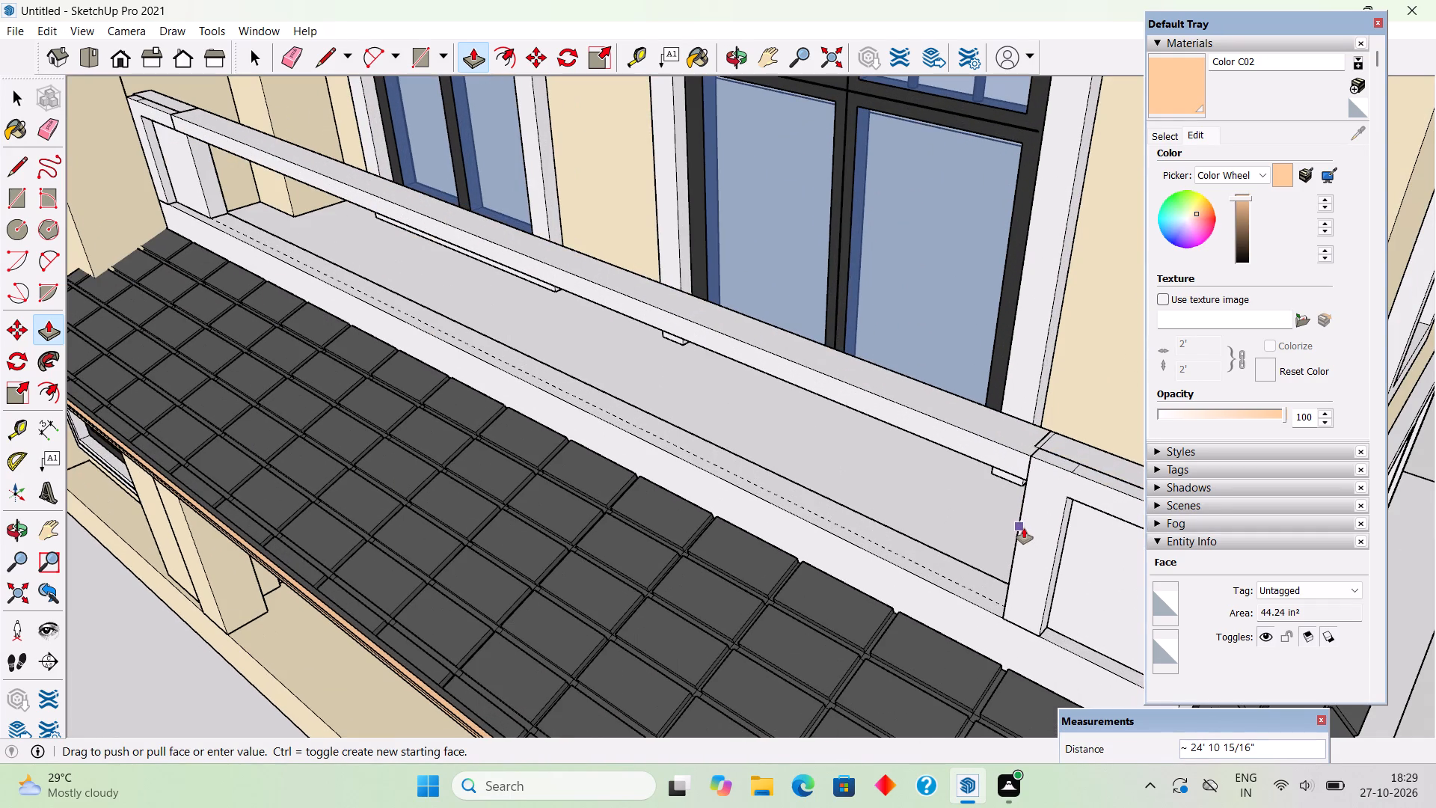
{"action": "left_click", "coordinate": [1024, 528]}
Make the whole top rail between the two blocks a group.
{"action": "key", "text": "space"}
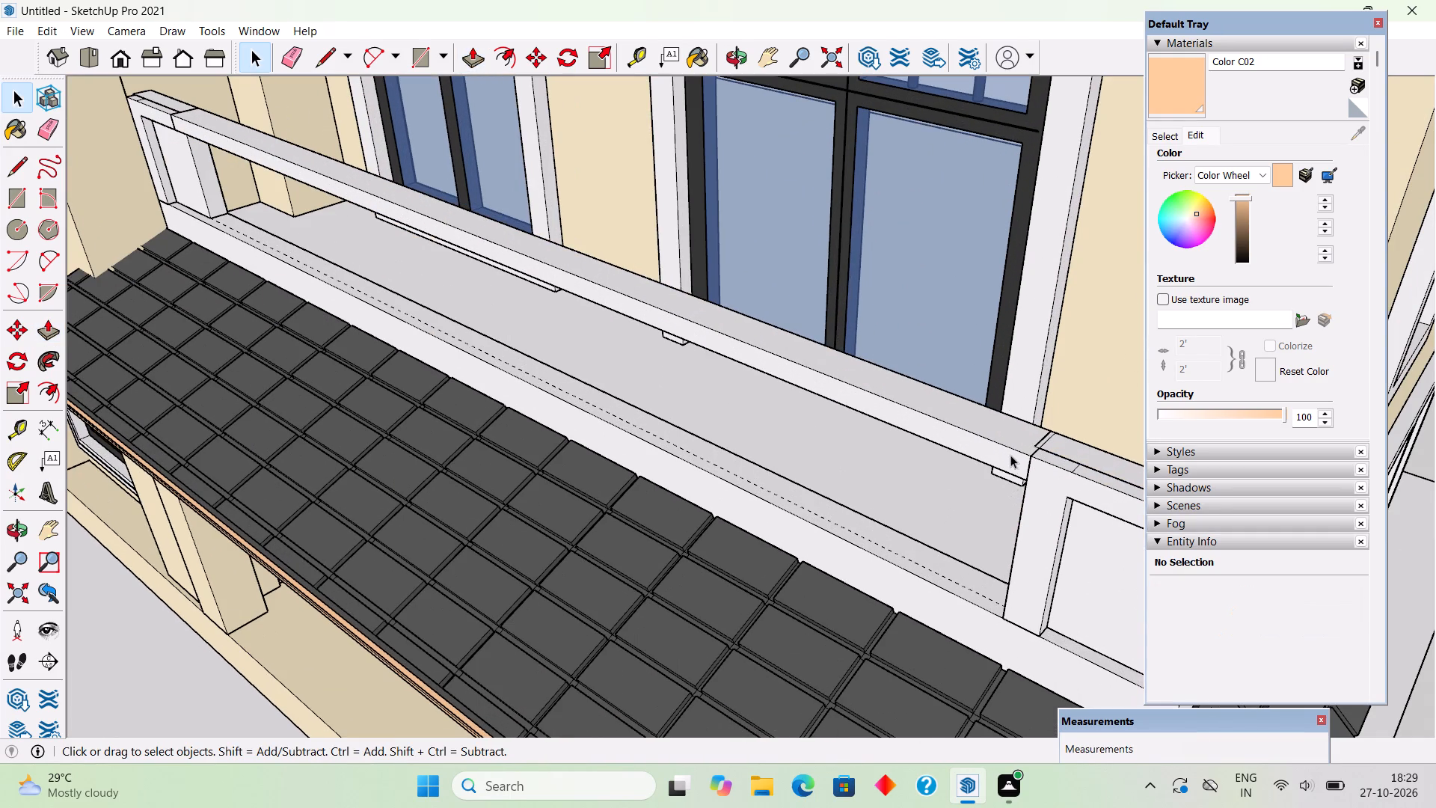
{"action": "triple_click", "coordinate": [1010, 455]}
{"action": "right_click", "coordinate": [1010, 455]}
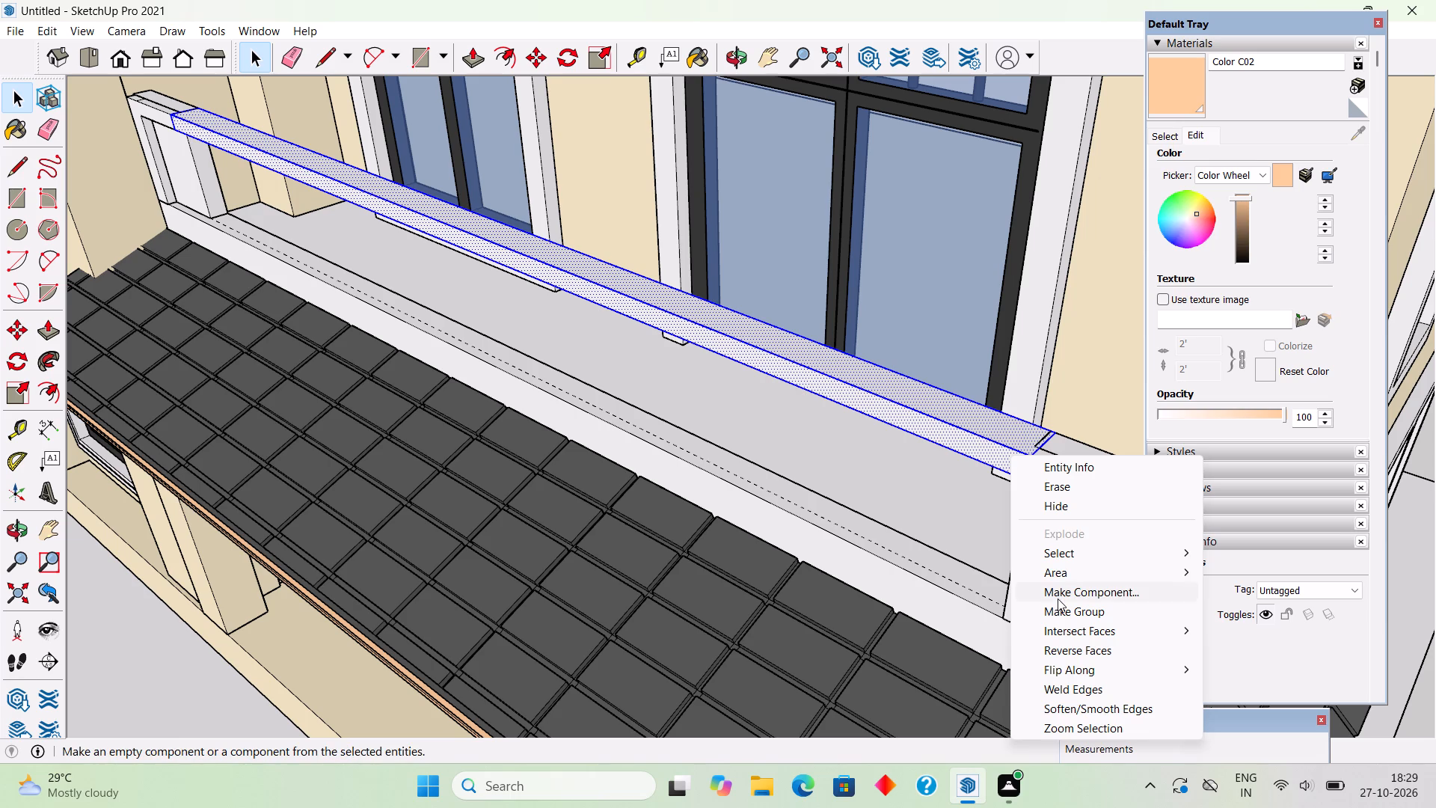
{"action": "left_click", "coordinate": [1059, 610]}
{"action": "scroll", "coordinate": [859, 452], "scroll_direction": "down", "scroll_amount": 10}
{"action": "middle_click_drag", "start_coordinate": [930, 459], "coordinate": [1056, 318]}
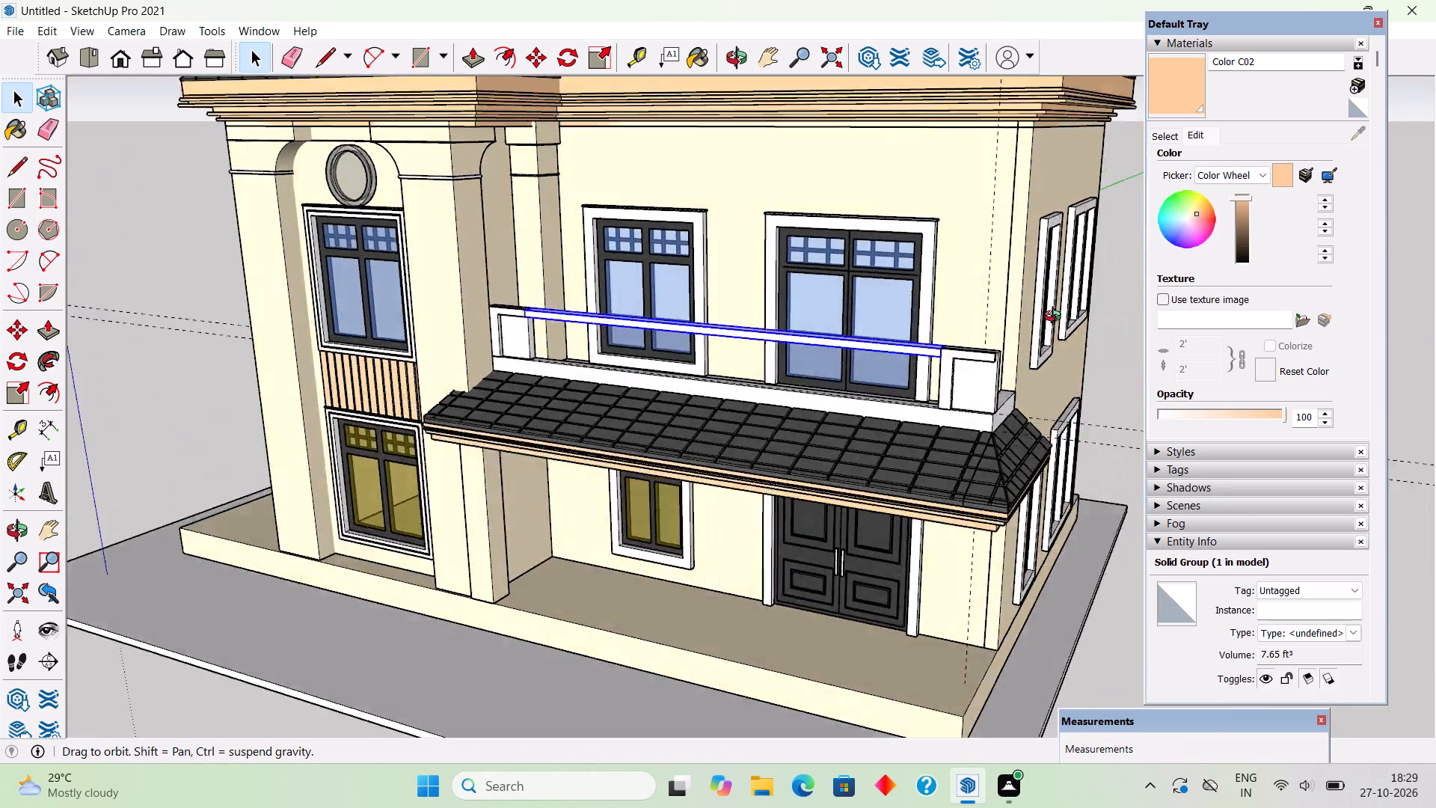
{"action": "middle_click_drag", "start_coordinate": [1056, 318], "coordinate": [1192, 340]}
{"action": "left_click", "coordinate": [1088, 218]}
Place a guide line along the parapet top, parallel to the existing guide, through the midpoint of the column-side block's bottom end edge.
{"action": "scroll", "coordinate": [859, 321], "scroll_direction": "up", "scroll_amount": 6}
{"action": "scroll", "coordinate": [483, 398], "scroll_direction": "up", "scroll_amount": 2}
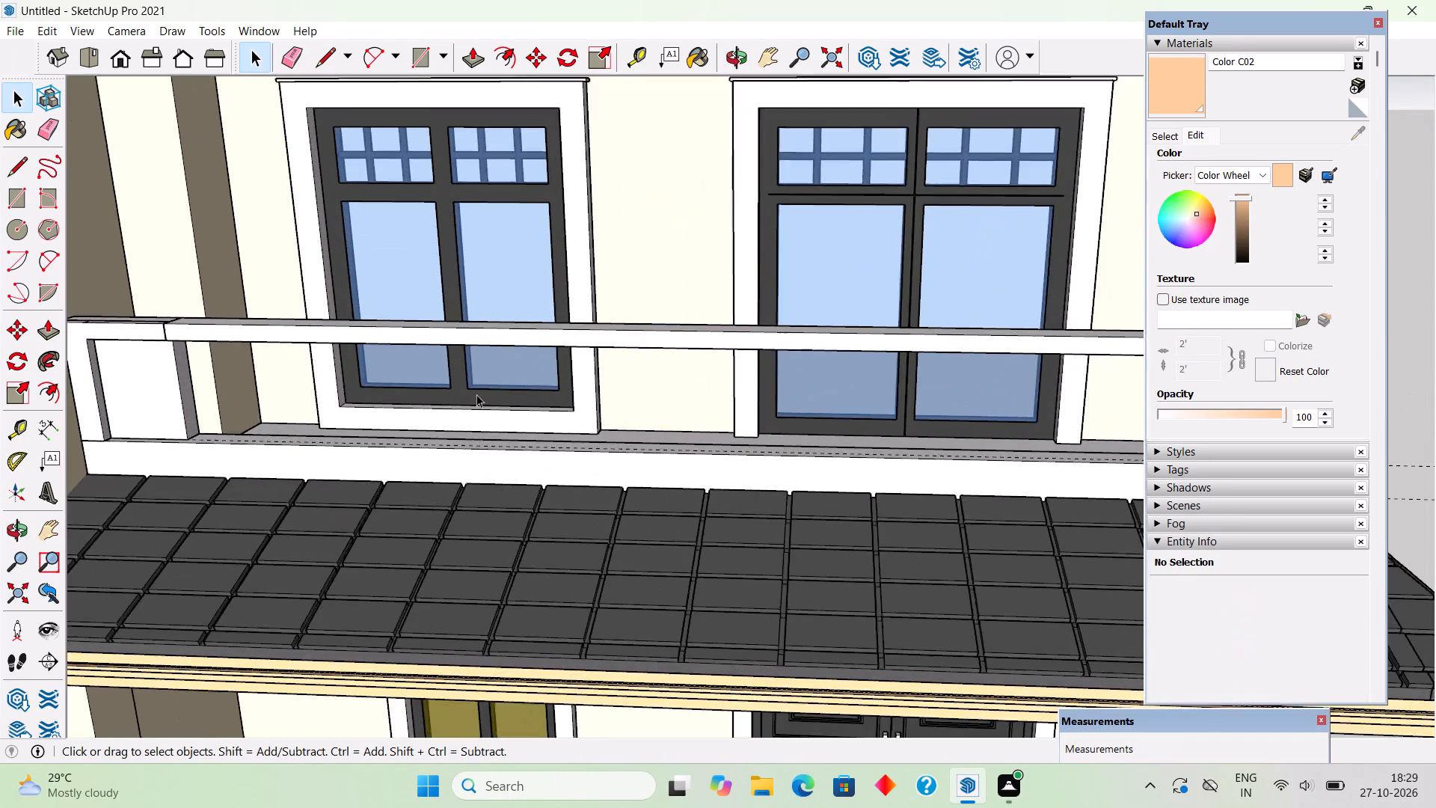
{"action": "scroll", "coordinate": [476, 394], "scroll_direction": "up", "scroll_amount": 2}
{"action": "middle_click_drag", "start_coordinate": [441, 415], "coordinate": [429, 490]}
{"action": "scroll", "coordinate": [429, 490], "scroll_direction": "down", "scroll_amount": 4}
{"action": "middle_click_drag", "start_coordinate": [397, 478], "coordinate": [343, 586]}
{"action": "scroll", "coordinate": [224, 569], "scroll_direction": "up", "scroll_amount": 11}
{"action": "key", "text": "t"}
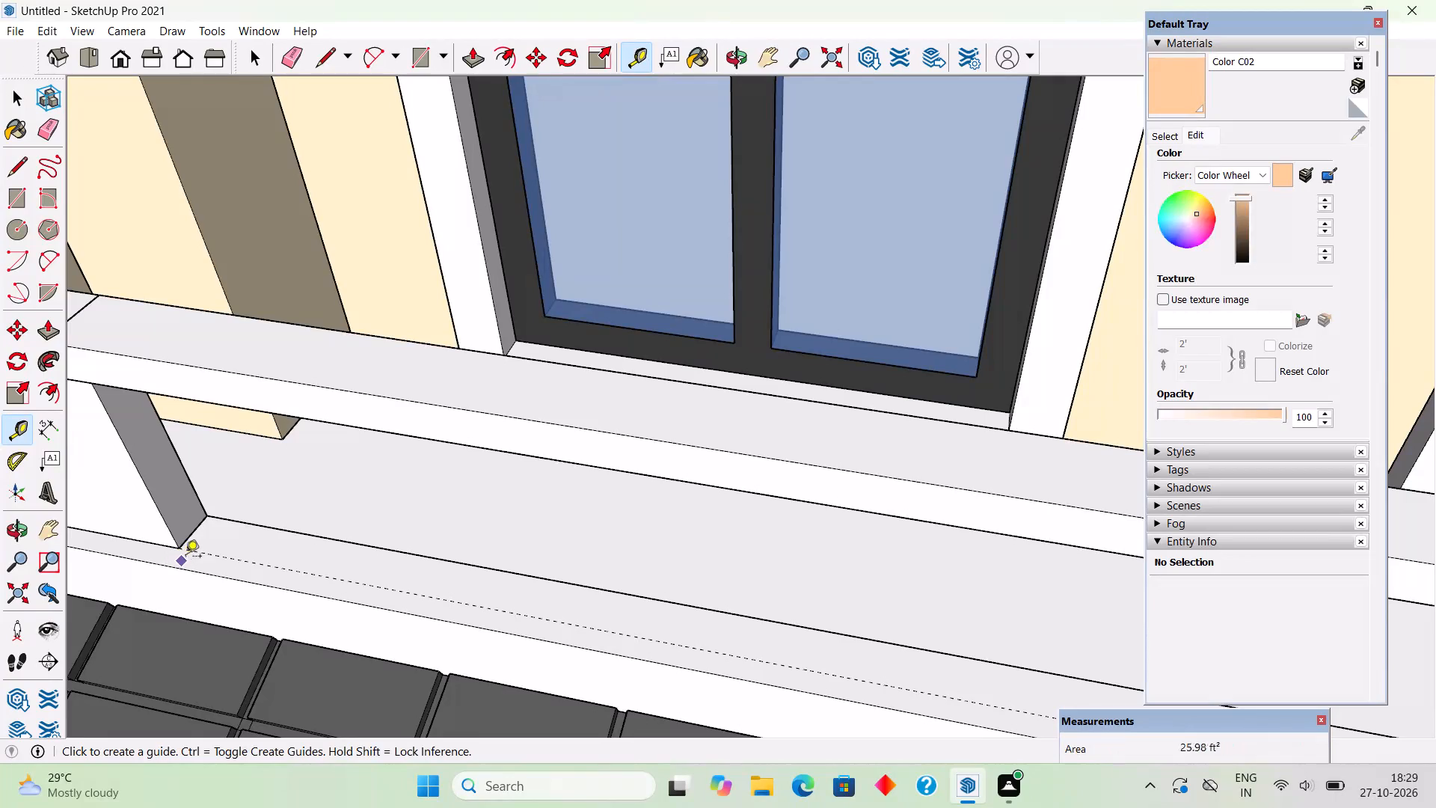
{"action": "left_click", "coordinate": [195, 551]}
{"action": "left_click", "coordinate": [194, 535]}
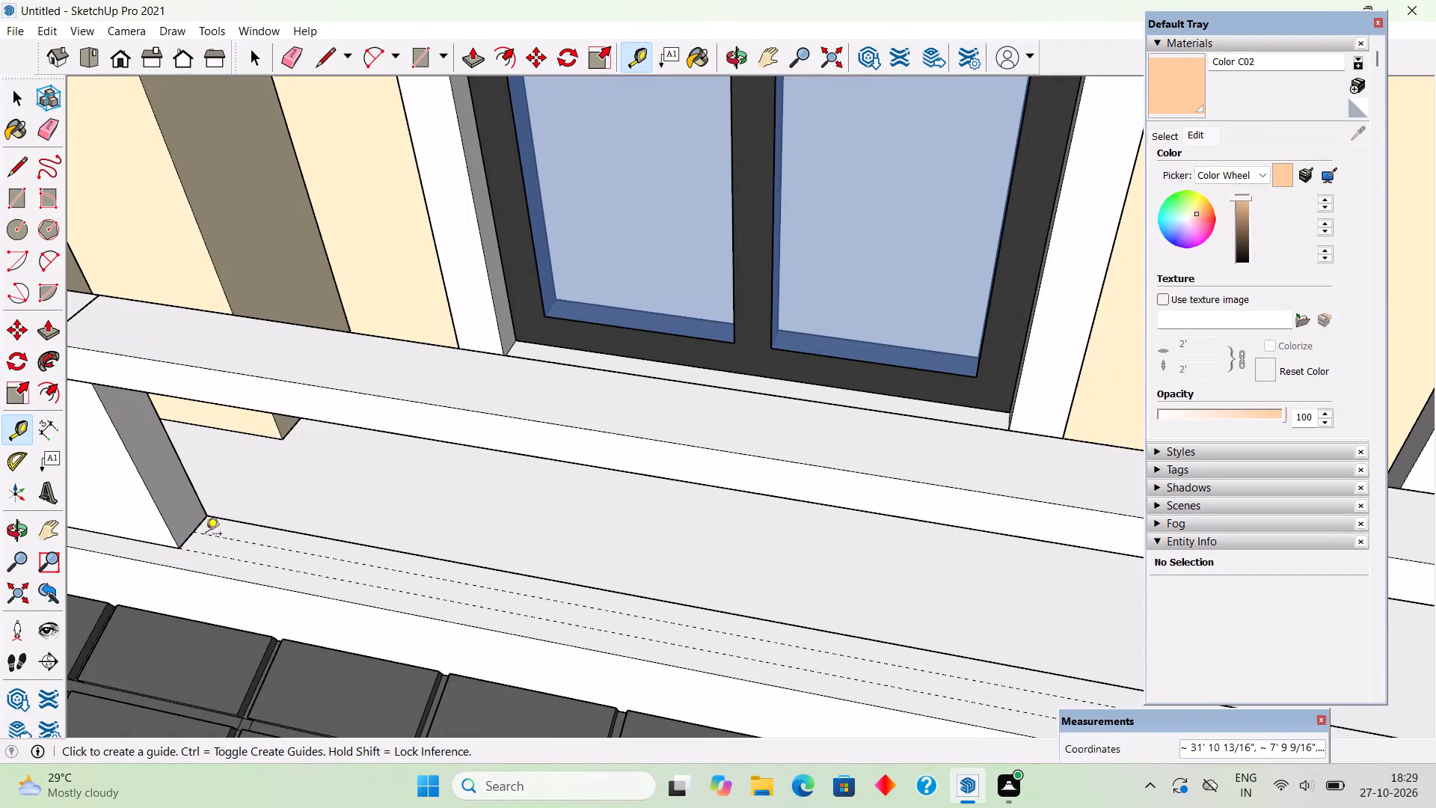
Draw a rectangle about 7 1/16" by 3 11/16" on the parapet top, across the middle guide line near the column-side block.
{"action": "middle_click_drag", "start_coordinate": [363, 593], "coordinate": [435, 591]}
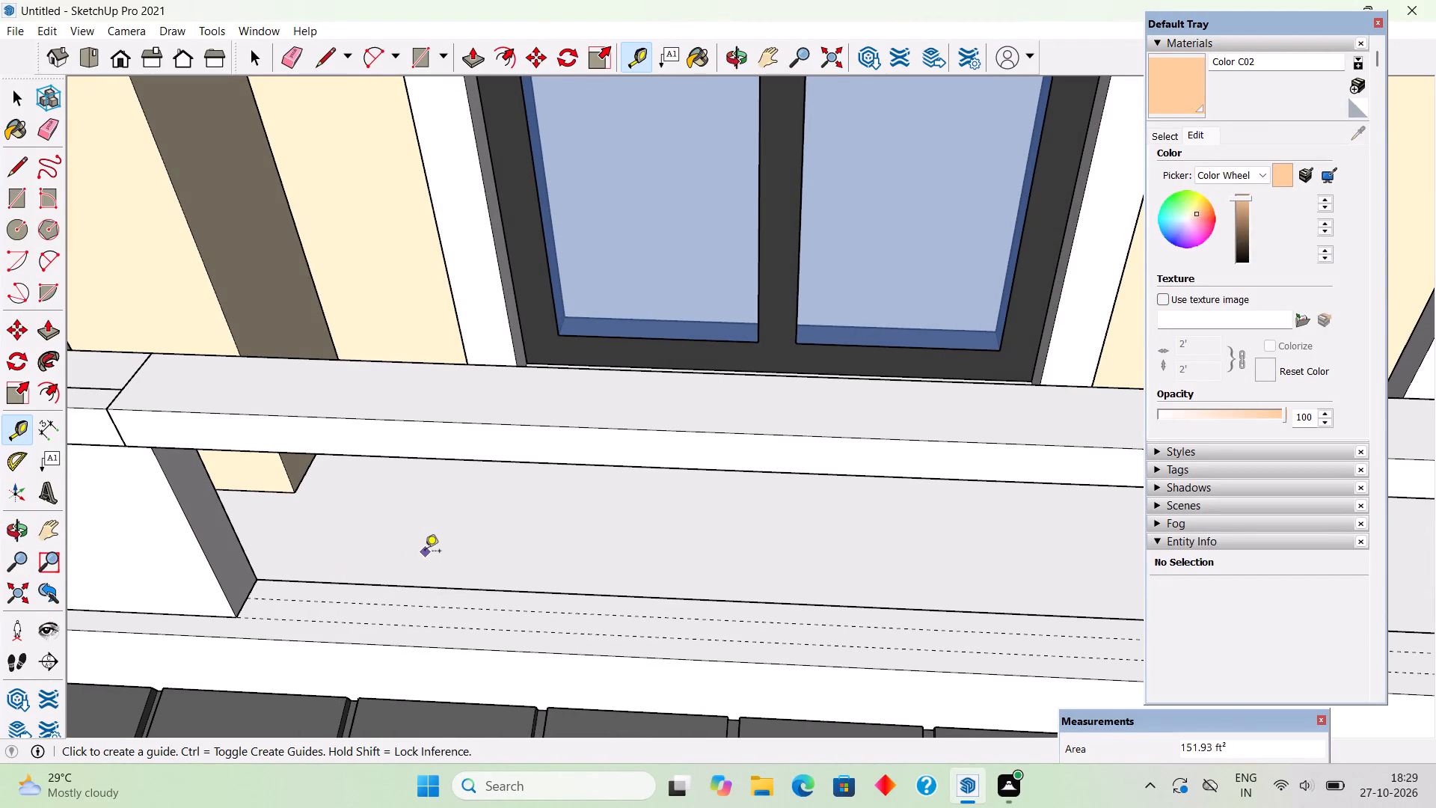
{"action": "middle_click_drag", "start_coordinate": [435, 611], "coordinate": [497, 536]}
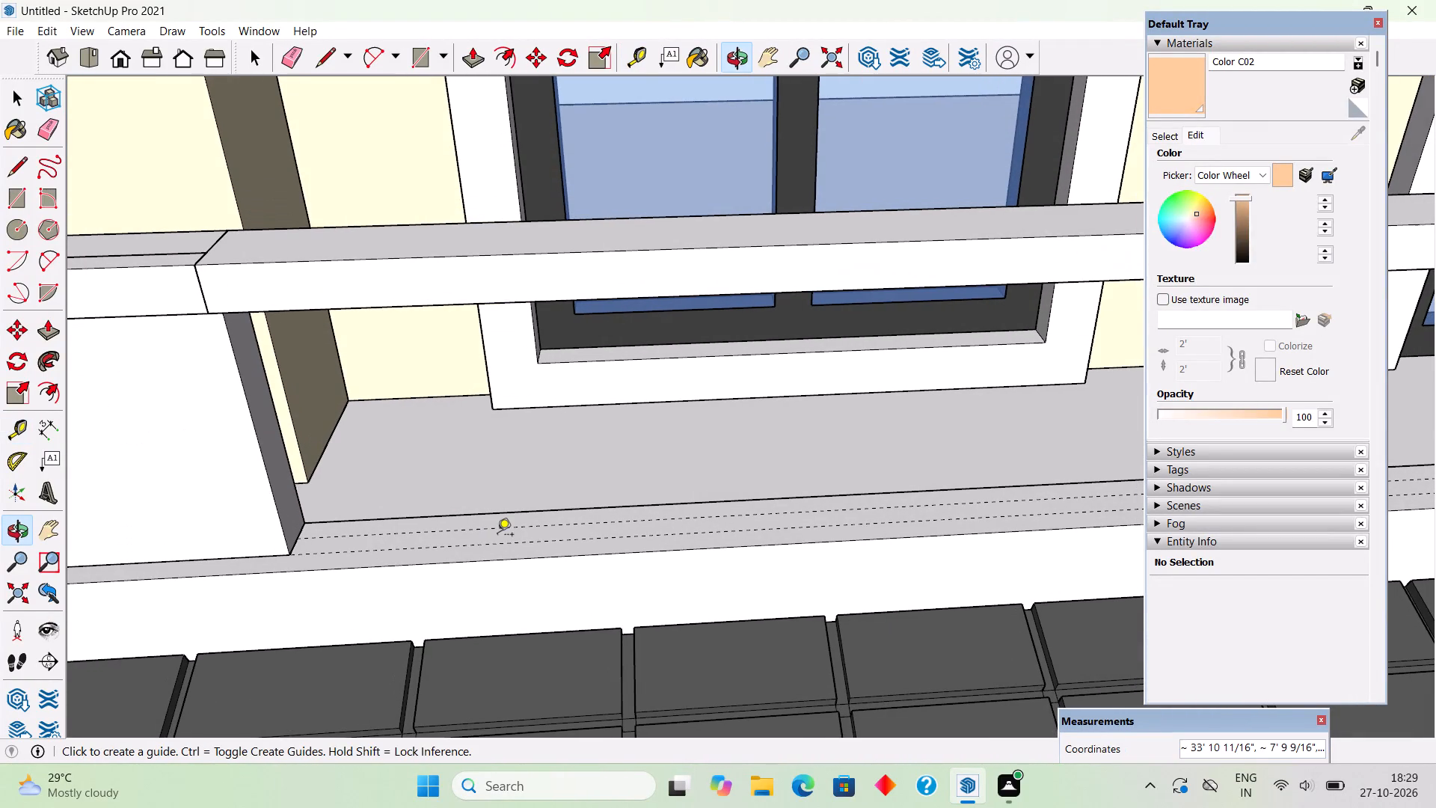
{"action": "key", "text": "space"}
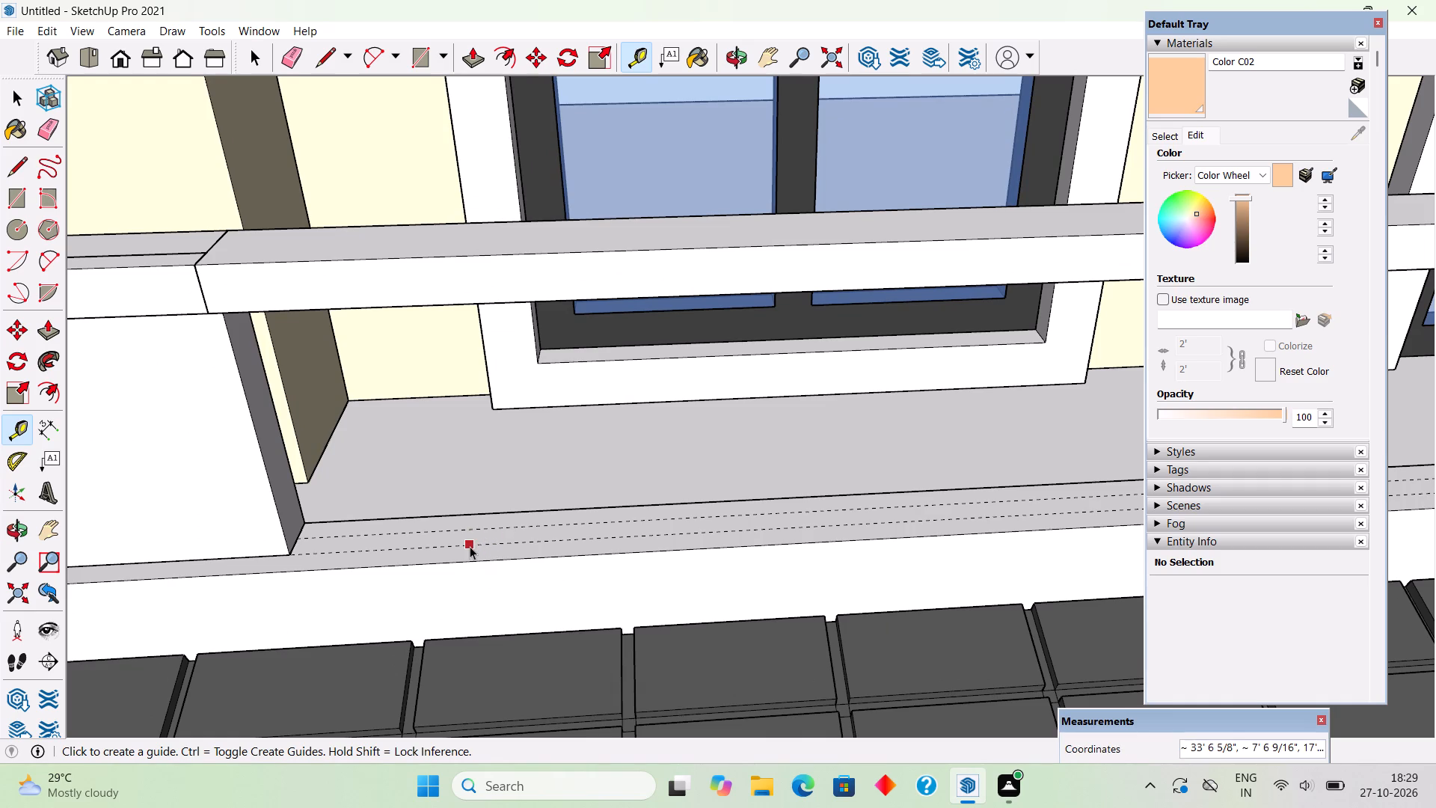
{"action": "middle_click_drag", "start_coordinate": [458, 559], "coordinate": [454, 610]}
{"action": "scroll", "coordinate": [381, 608], "scroll_direction": "up", "scroll_amount": 2}
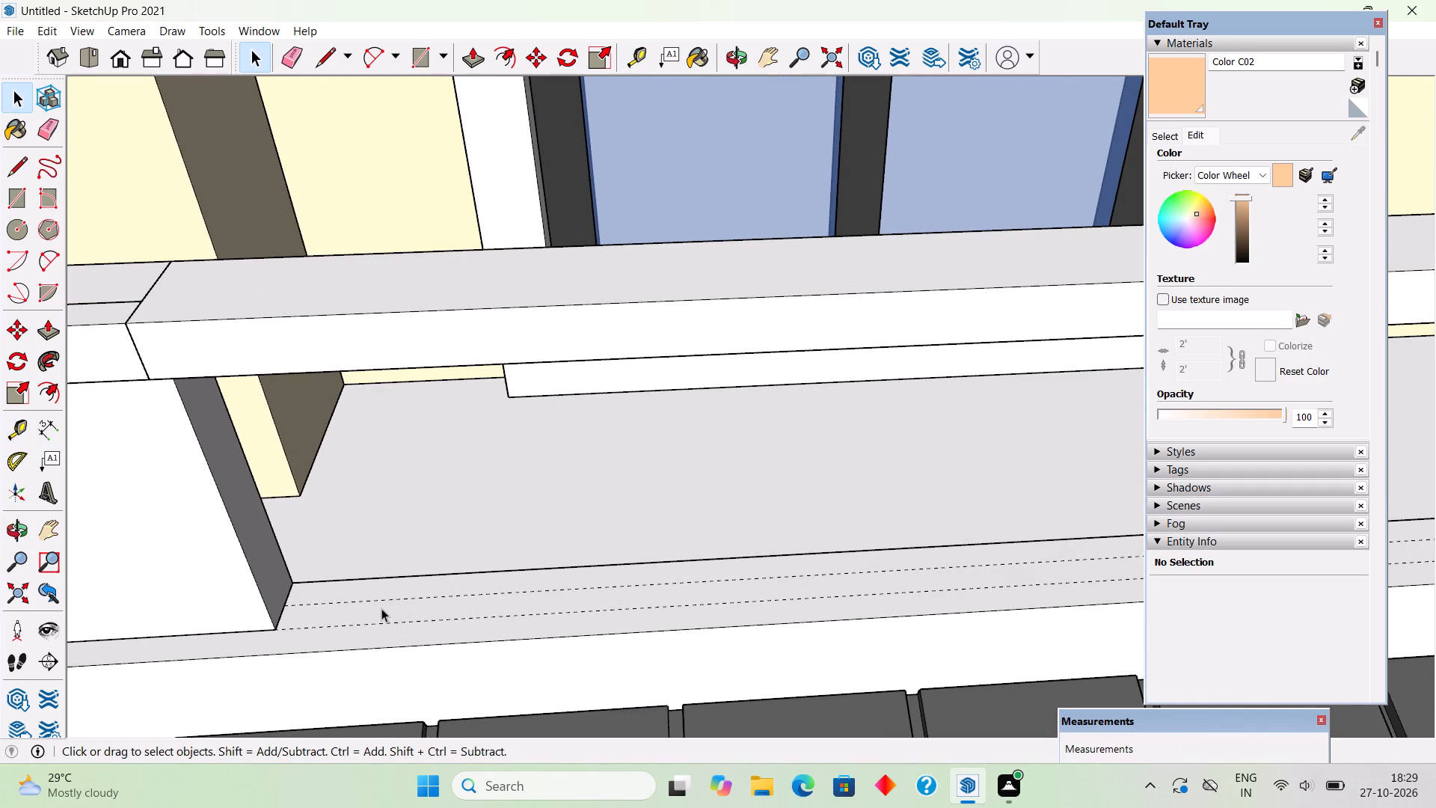
{"action": "key", "text": "r"}
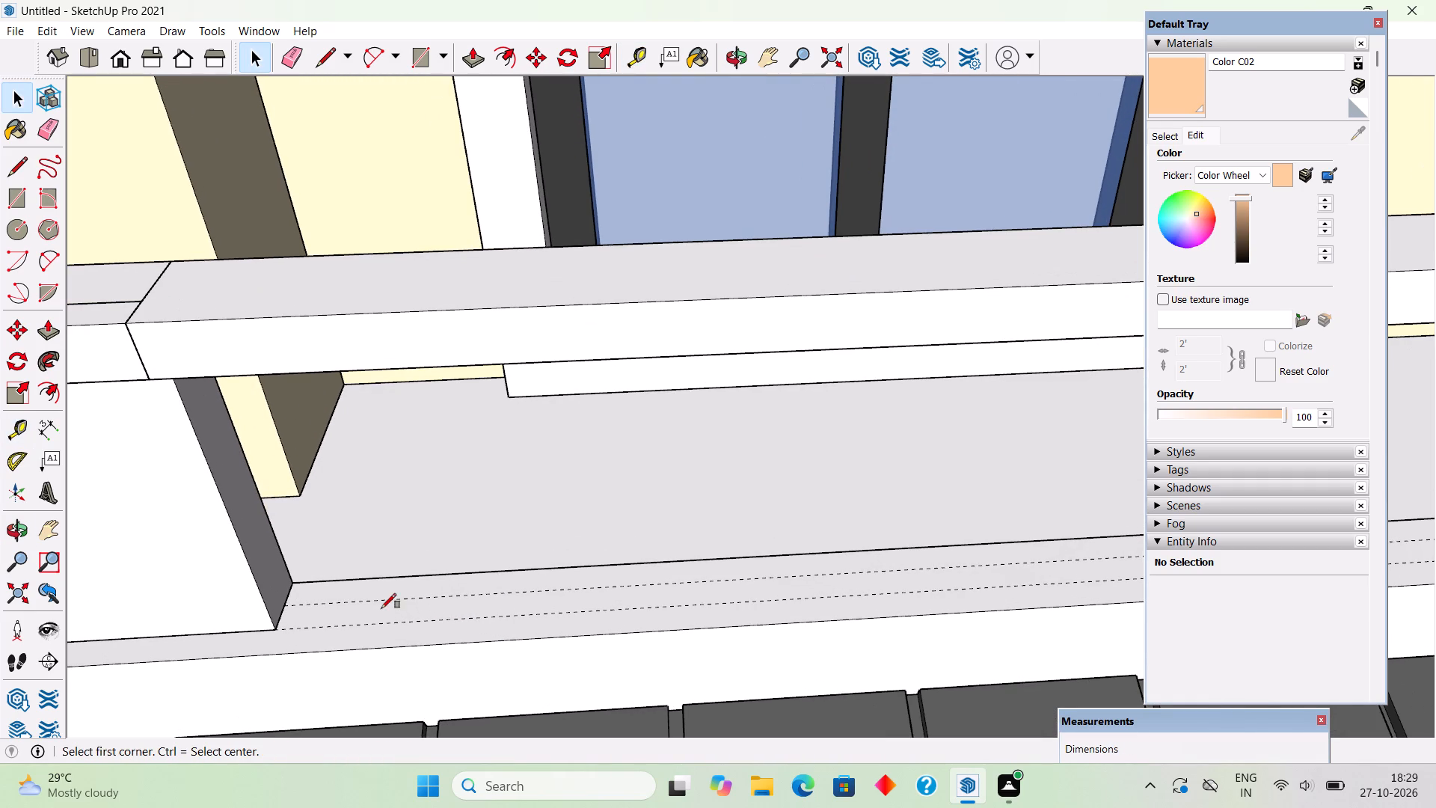
{"action": "middle_click_drag", "start_coordinate": [351, 622], "coordinate": [342, 661]}
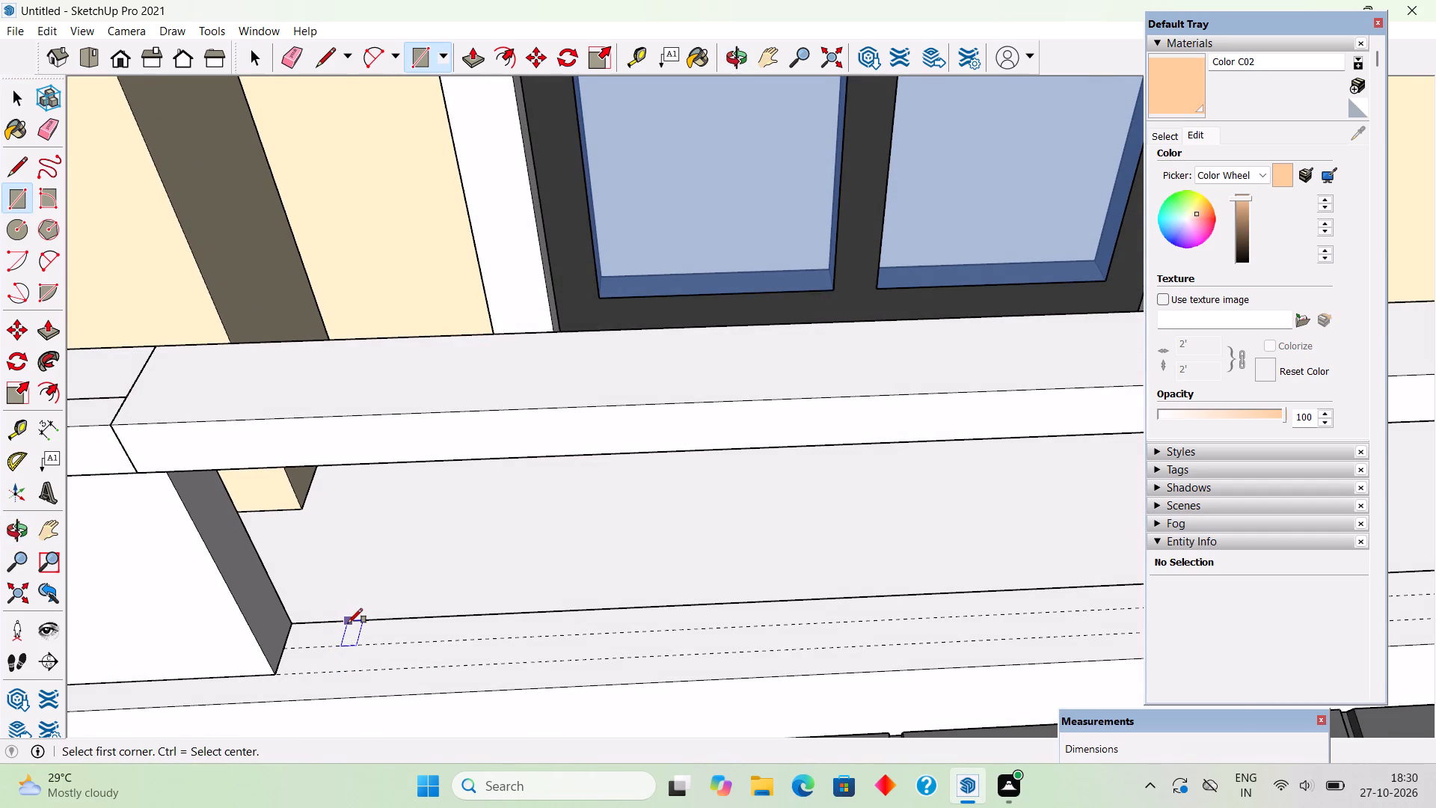
{"action": "left_click", "coordinate": [354, 631]}
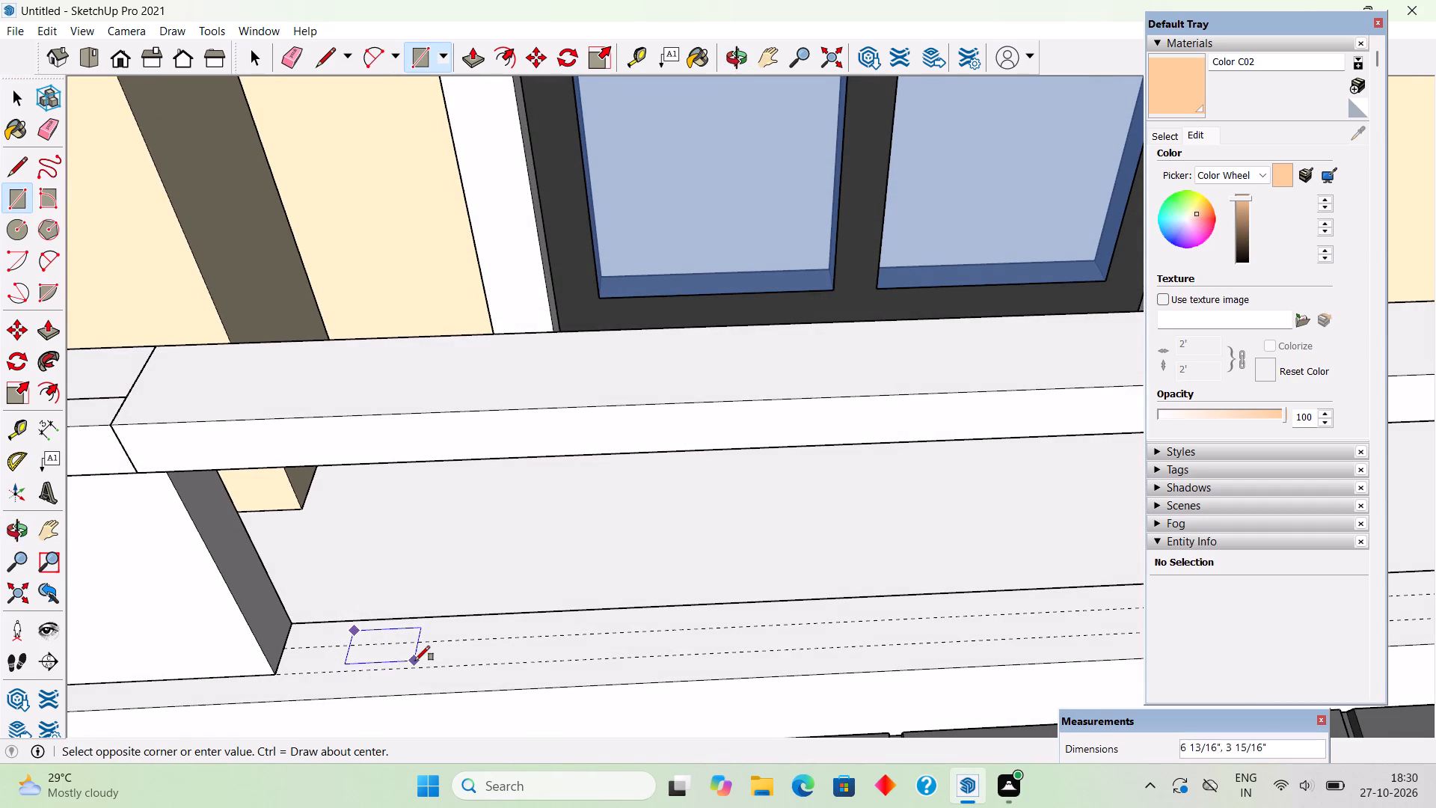
{"action": "left_click", "coordinate": [418, 658]}
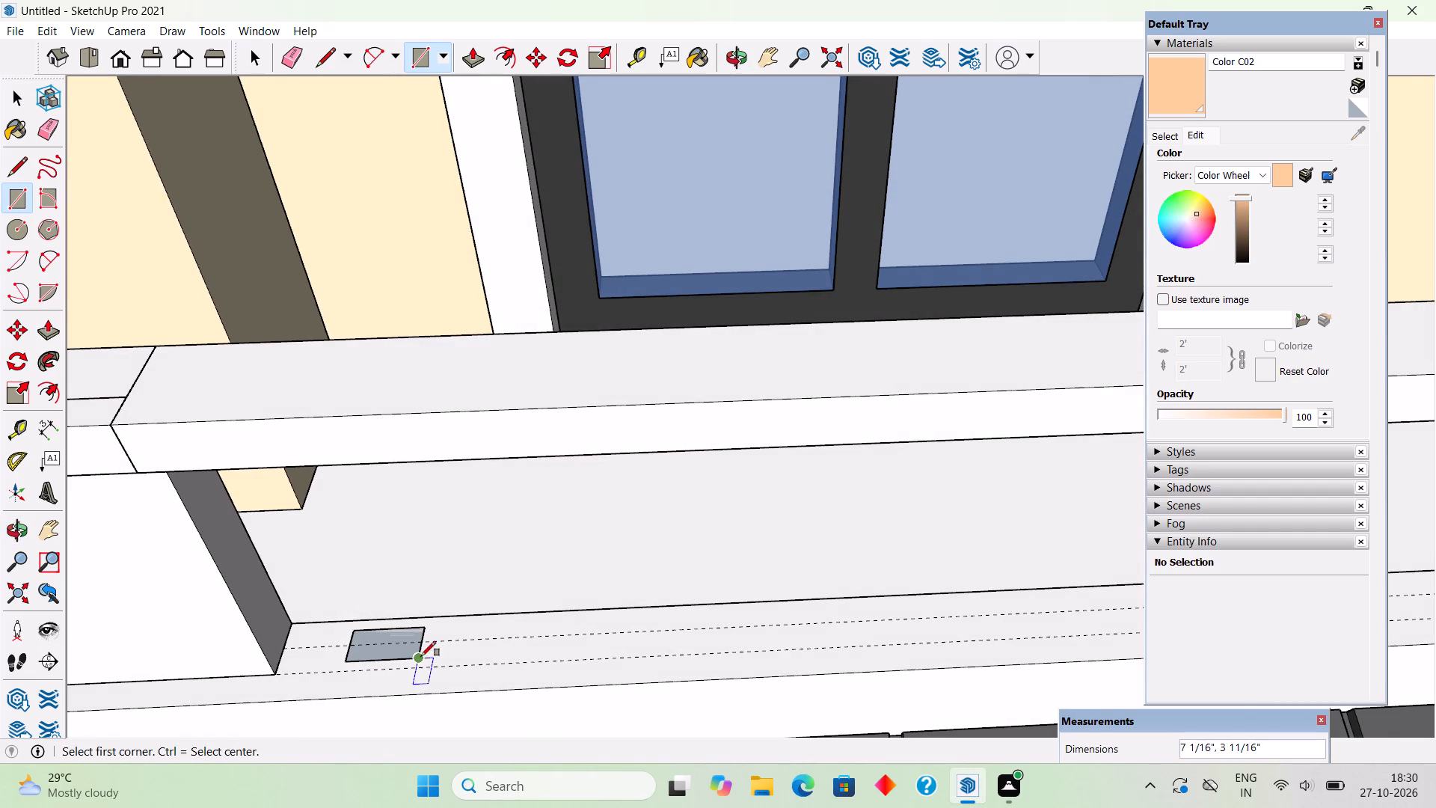
Push/Pull the small rectangle up 2' 8 3/16" to the underside of the top rail, forming a baluster.
{"action": "key", "text": "p"}
{"action": "left_click", "coordinate": [397, 643]}
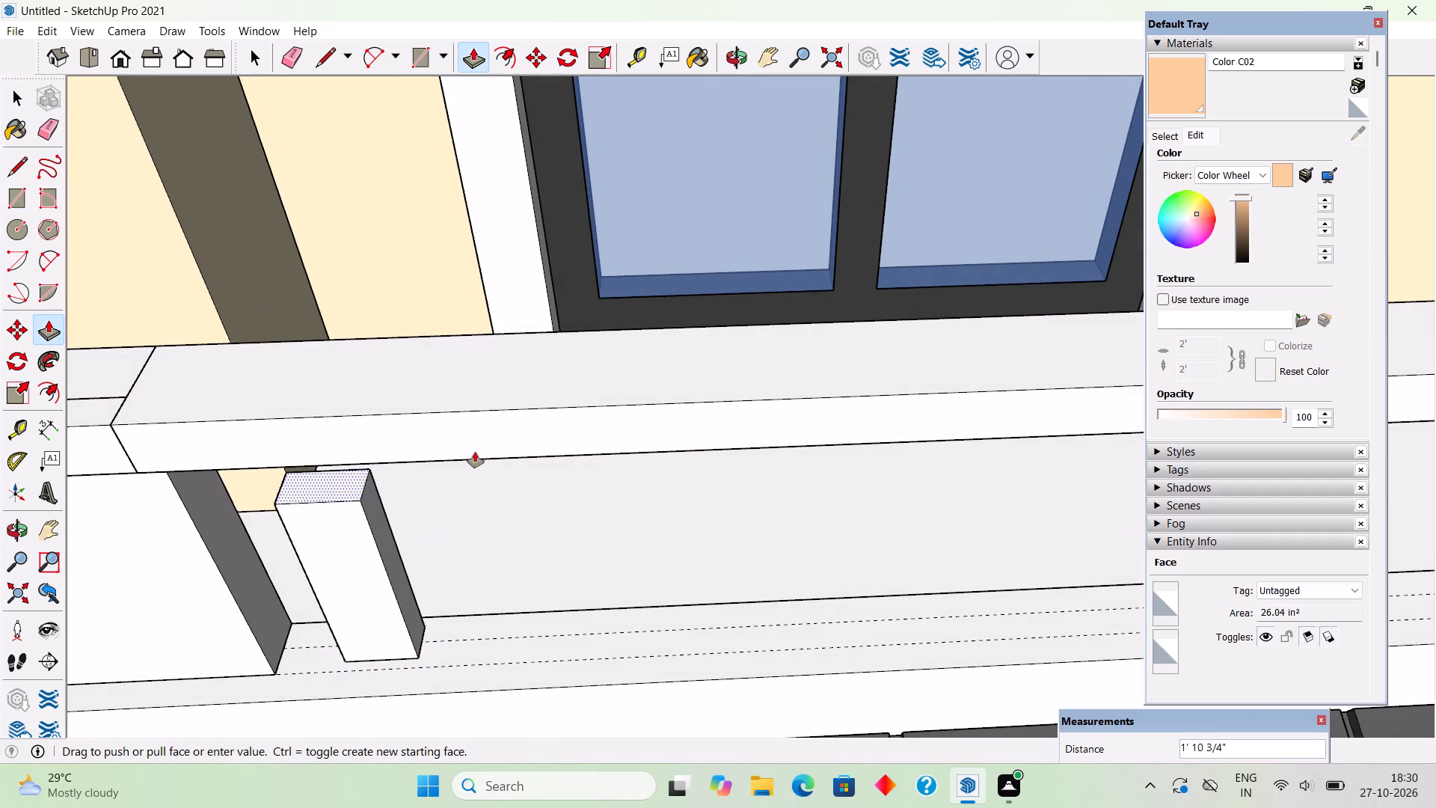
{"action": "middle_click_drag", "start_coordinate": [537, 453], "coordinate": [587, 191]}
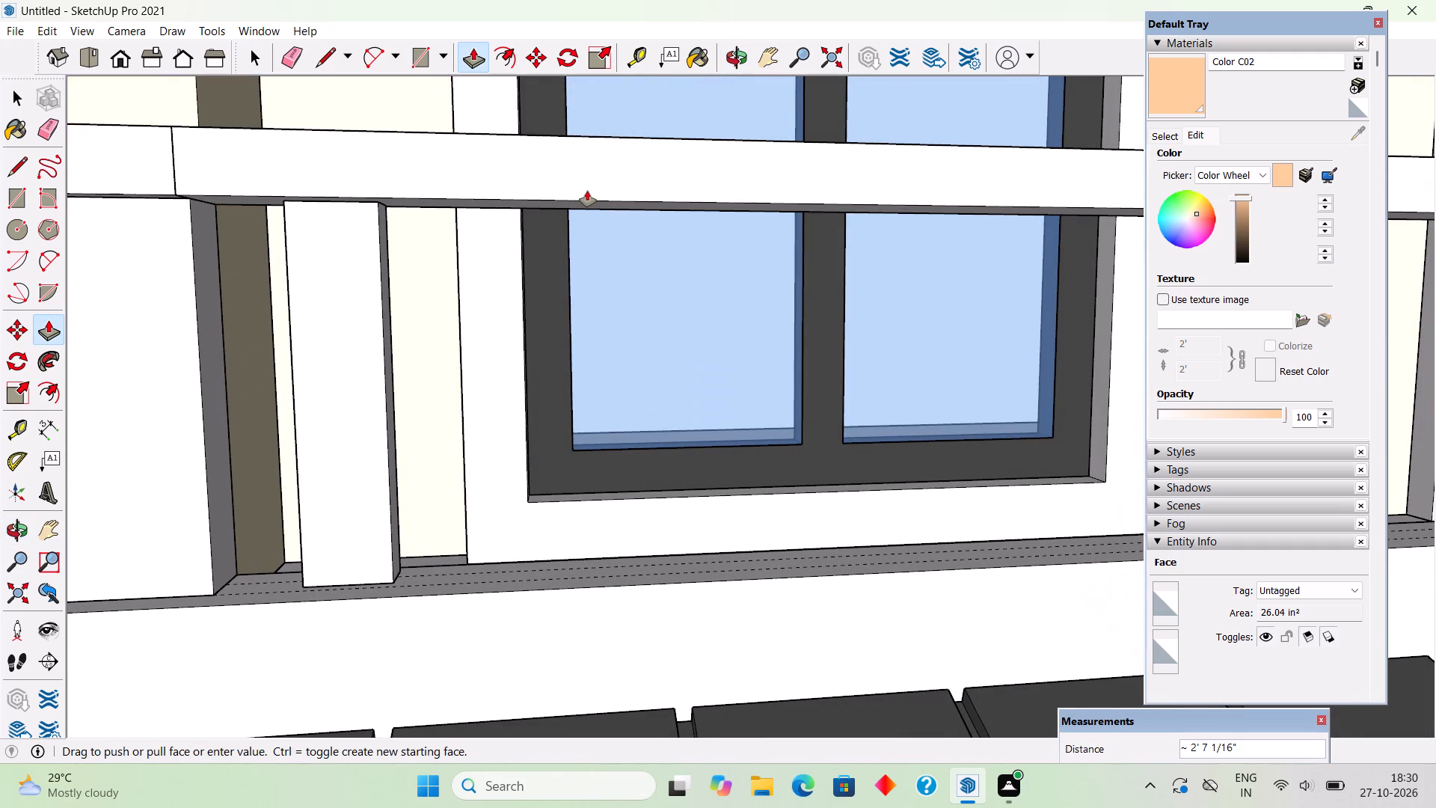
{"action": "left_click", "coordinate": [597, 192]}
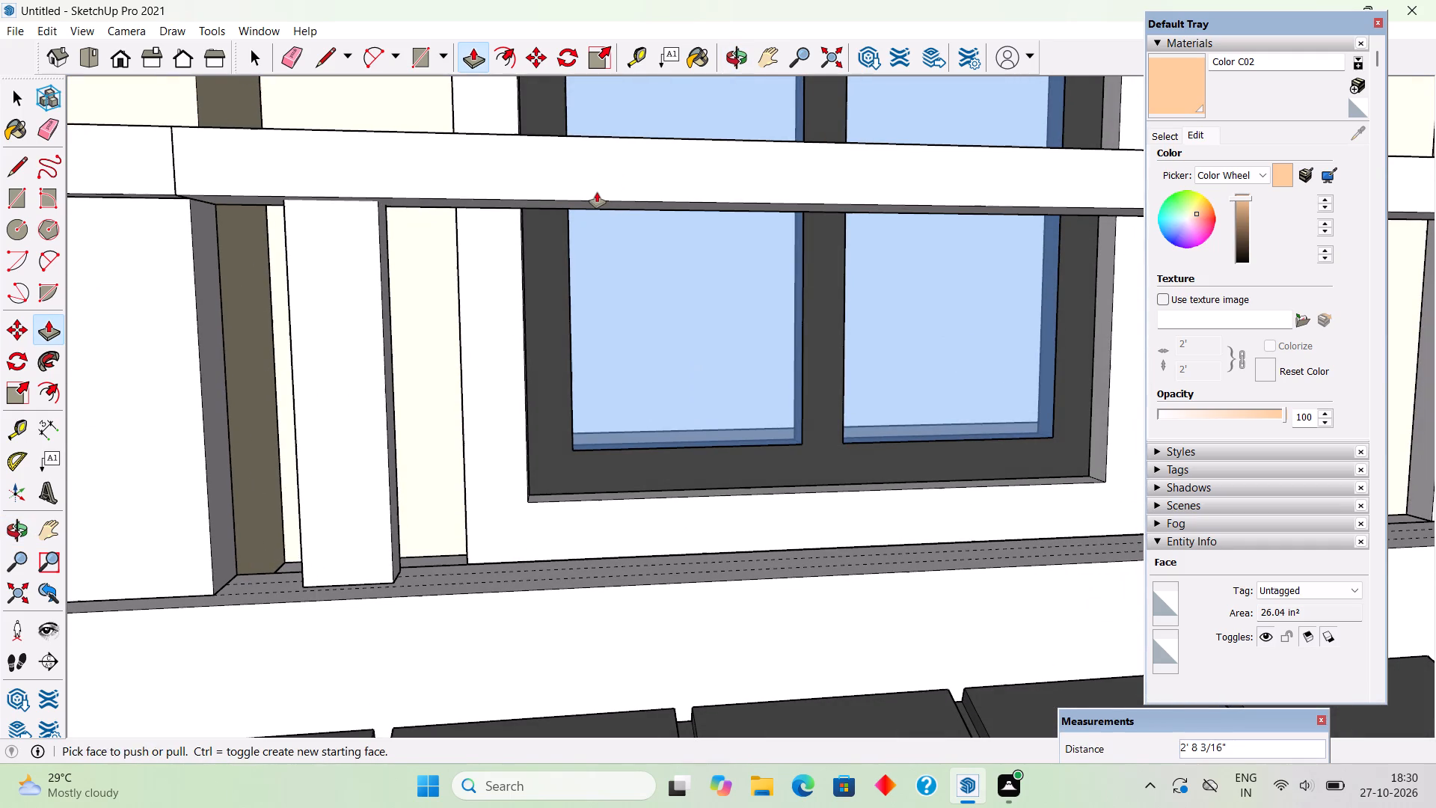
Draw a corner-rounding arc about 2 1/16" across on the baluster's front face, at the bottom corner nearest the column-side block.
{"action": "key", "text": "space"}
{"action": "double_click", "coordinate": [377, 322]}
{"action": "left_click", "coordinate": [377, 322]}
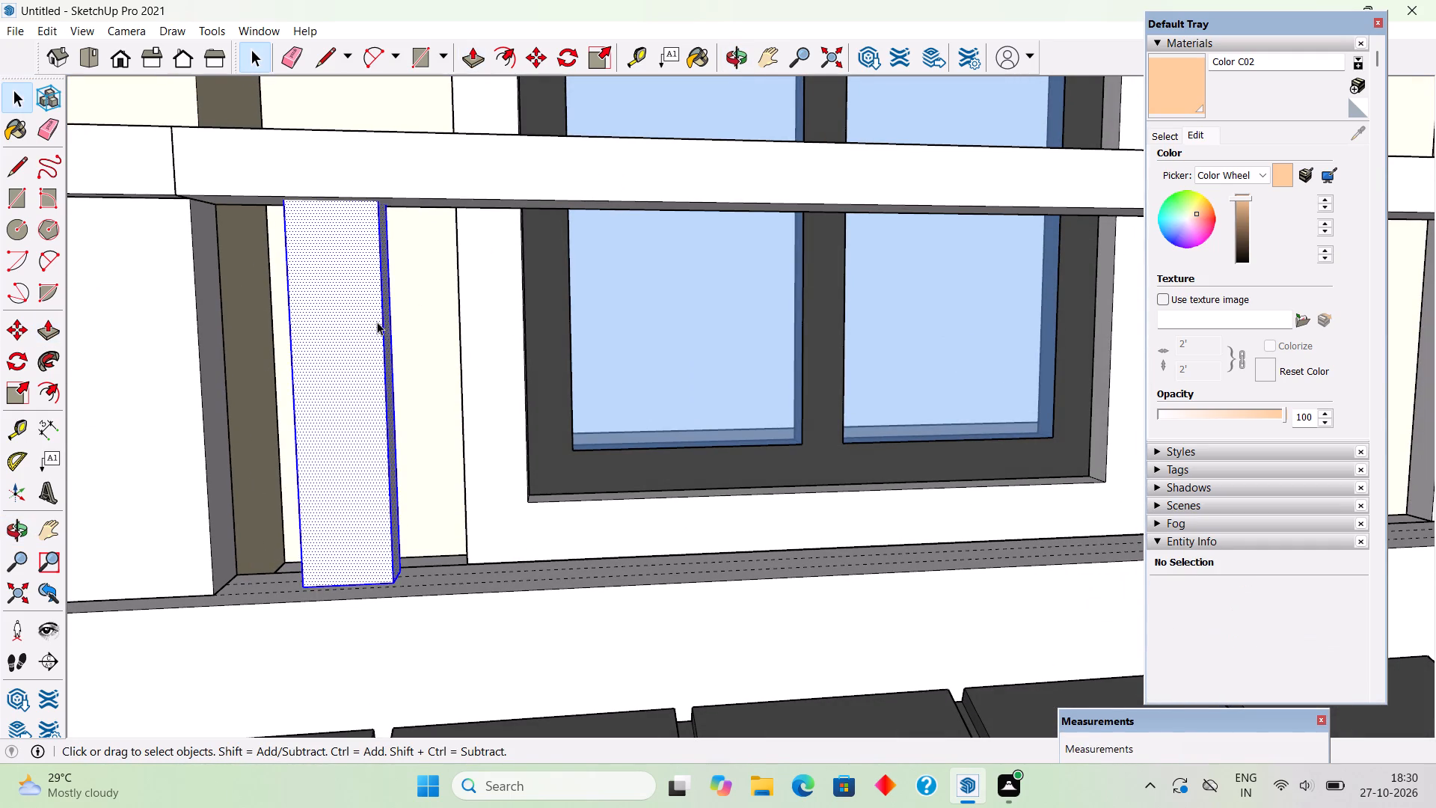
{"action": "middle_click_drag", "start_coordinate": [375, 347], "coordinate": [379, 394]}
{"action": "middle_click_drag", "start_coordinate": [307, 571], "coordinate": [338, 546]}
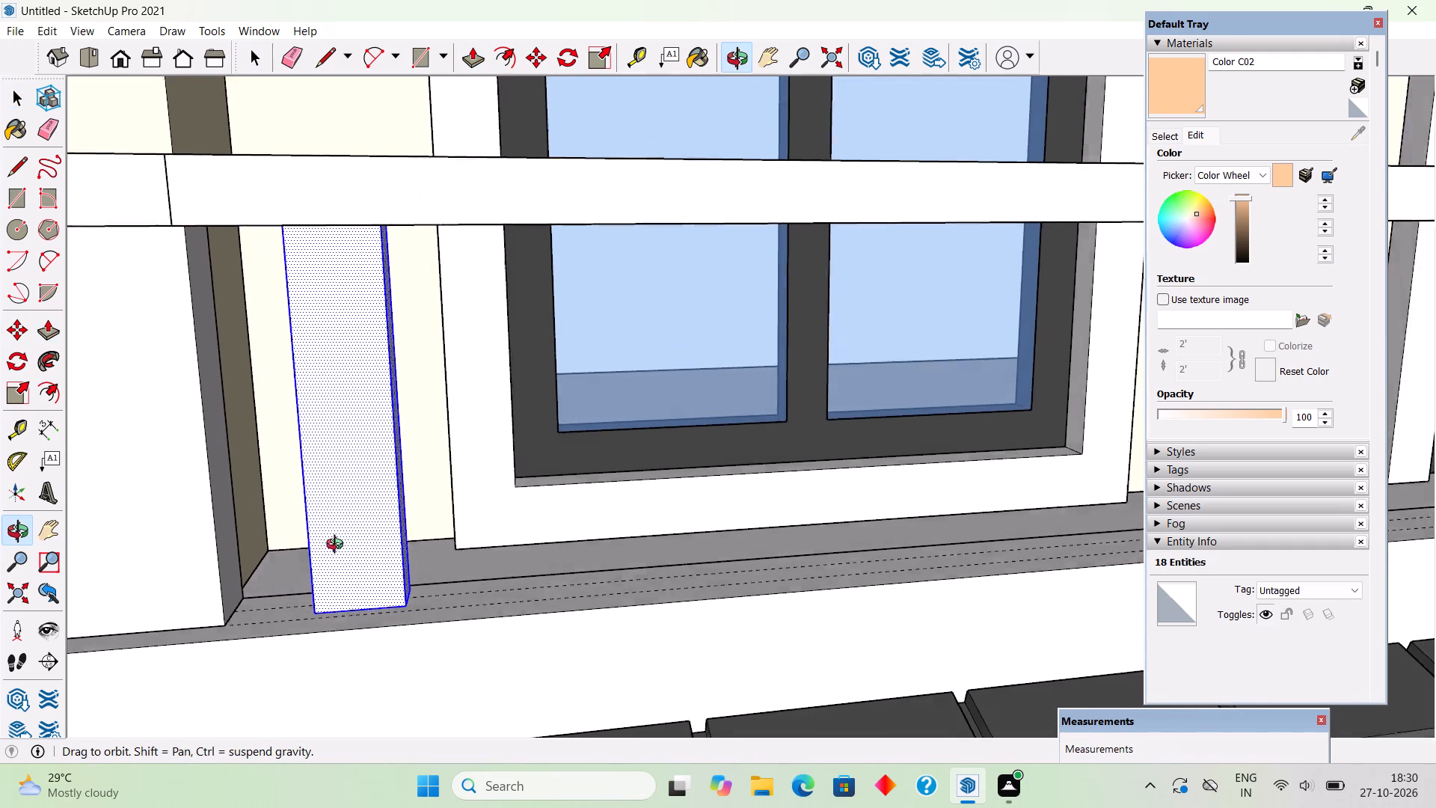
{"action": "middle_click_drag", "start_coordinate": [338, 546], "coordinate": [349, 535]}
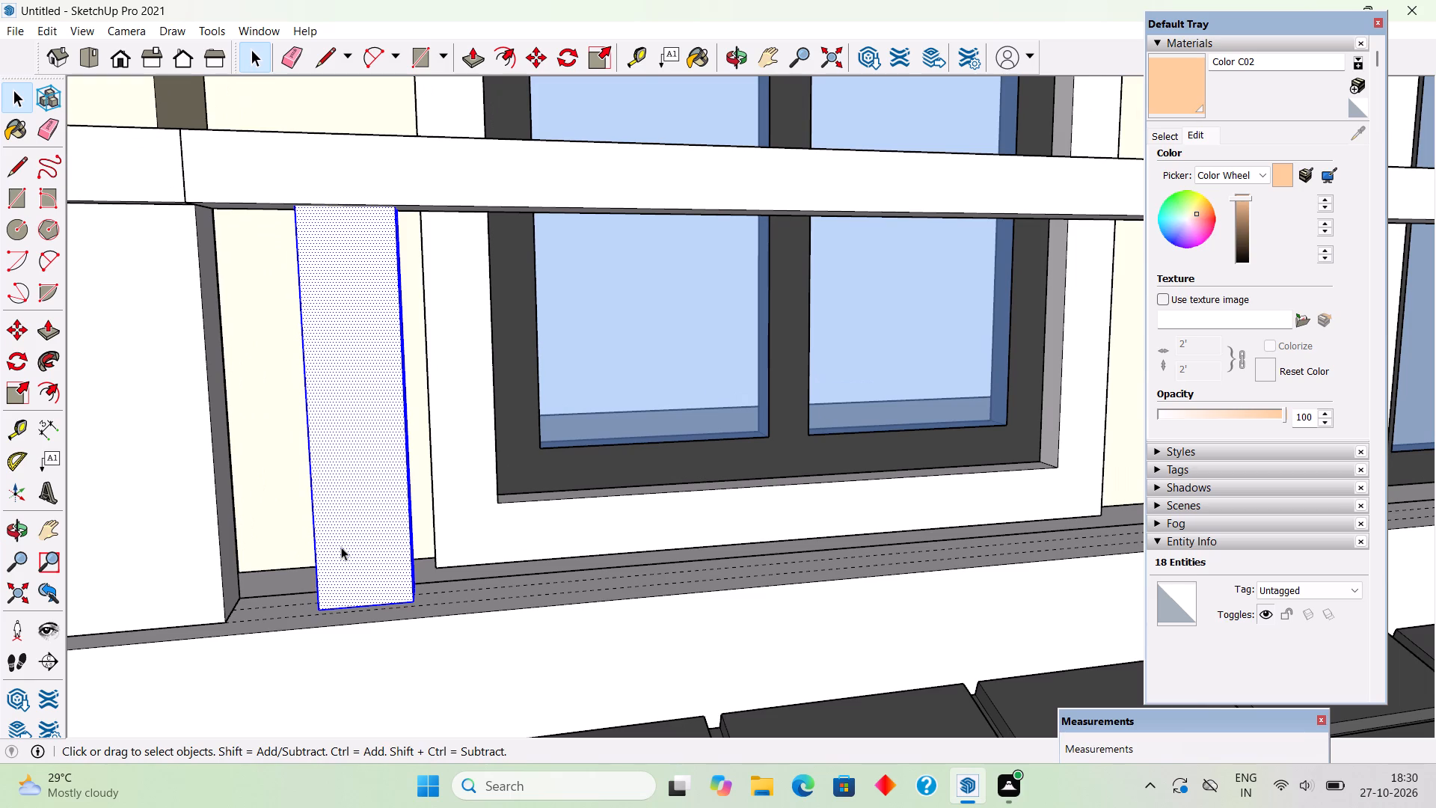
{"action": "middle_click_drag", "start_coordinate": [355, 575], "coordinate": [374, 619]}
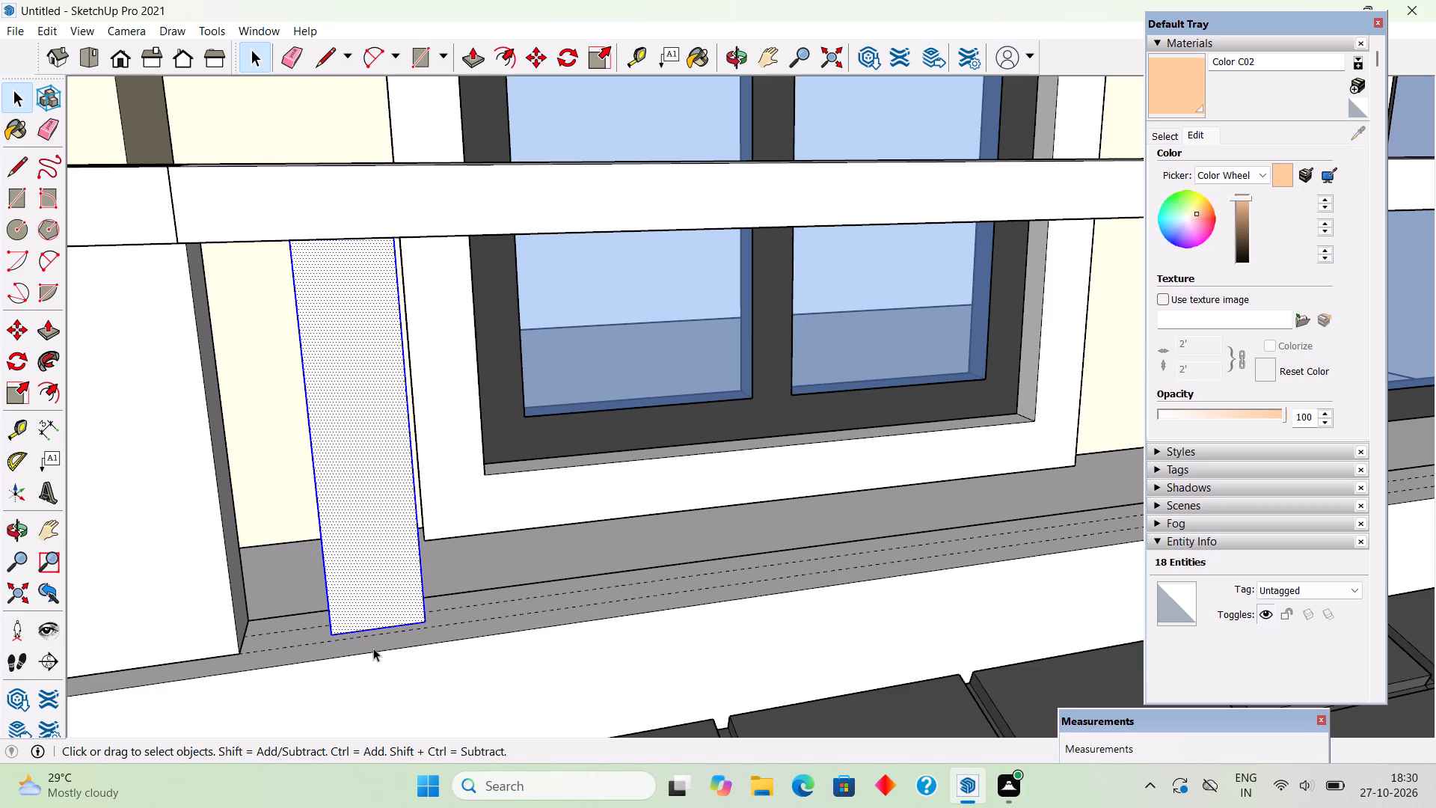
{"action": "scroll", "coordinate": [373, 648], "scroll_direction": "up", "scroll_amount": 1}
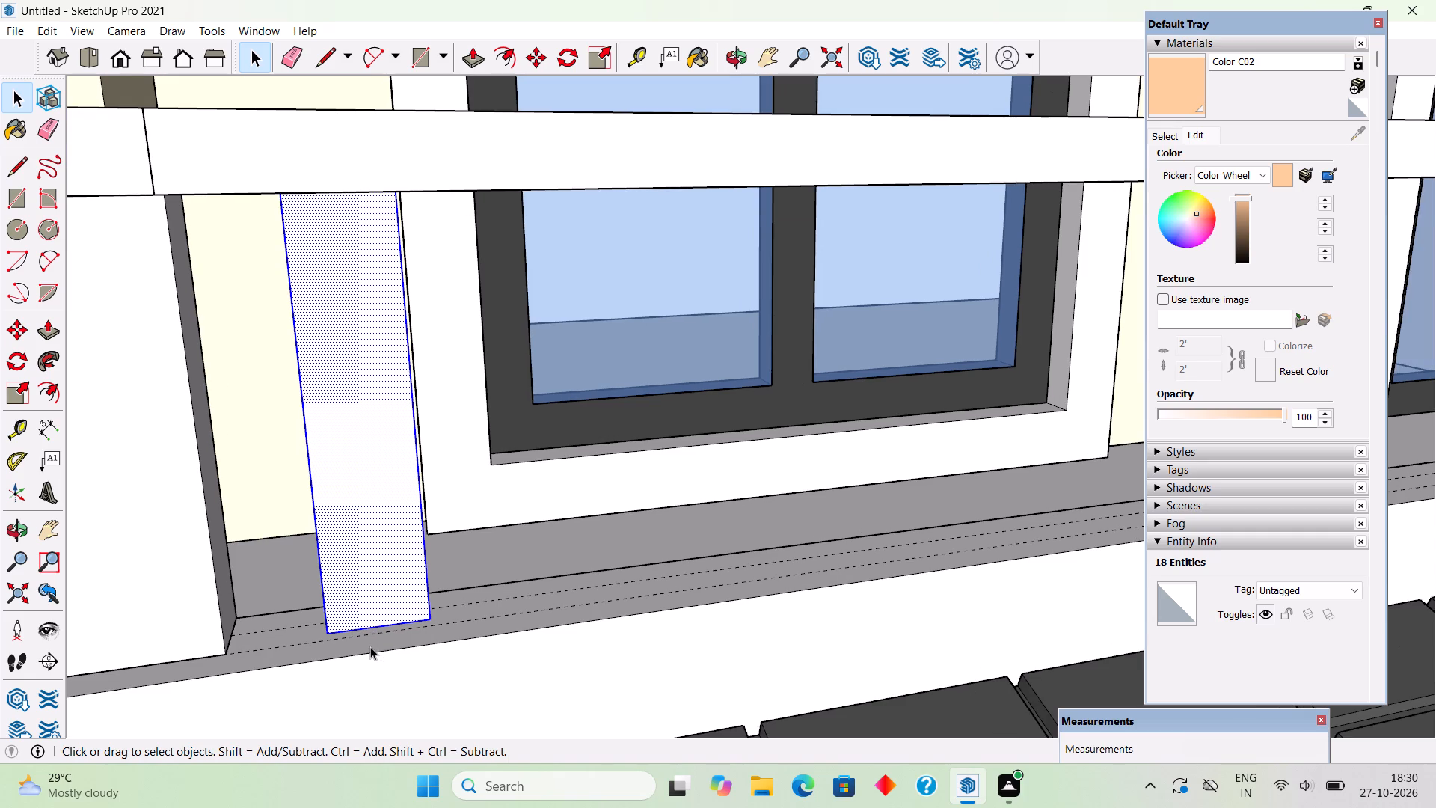
{"action": "key", "text": "a"}
{"action": "scroll", "coordinate": [362, 627], "scroll_direction": "up", "scroll_amount": 2}
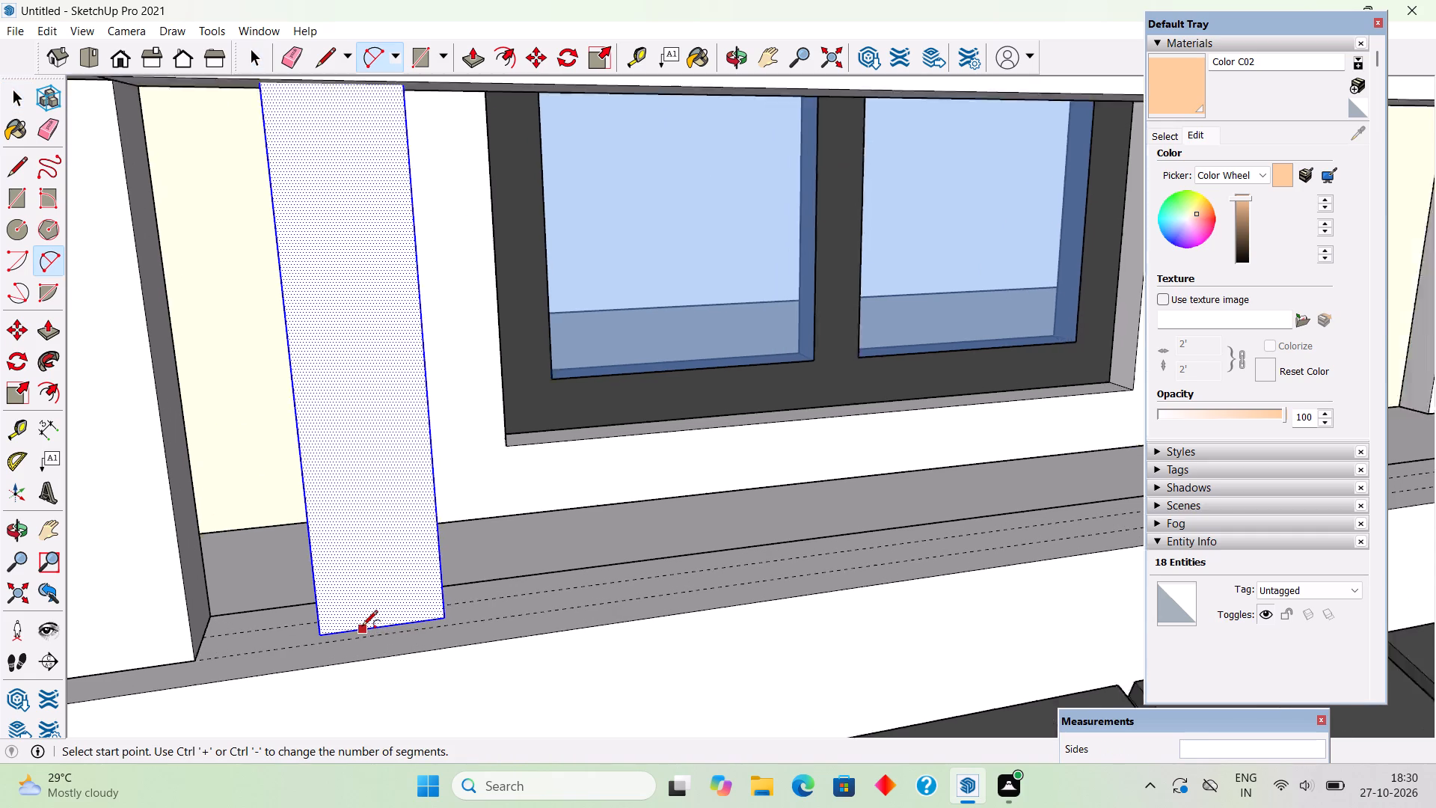
{"action": "scroll", "coordinate": [362, 627], "scroll_direction": "up", "scroll_amount": 6}
{"action": "left_click", "coordinate": [340, 634]}
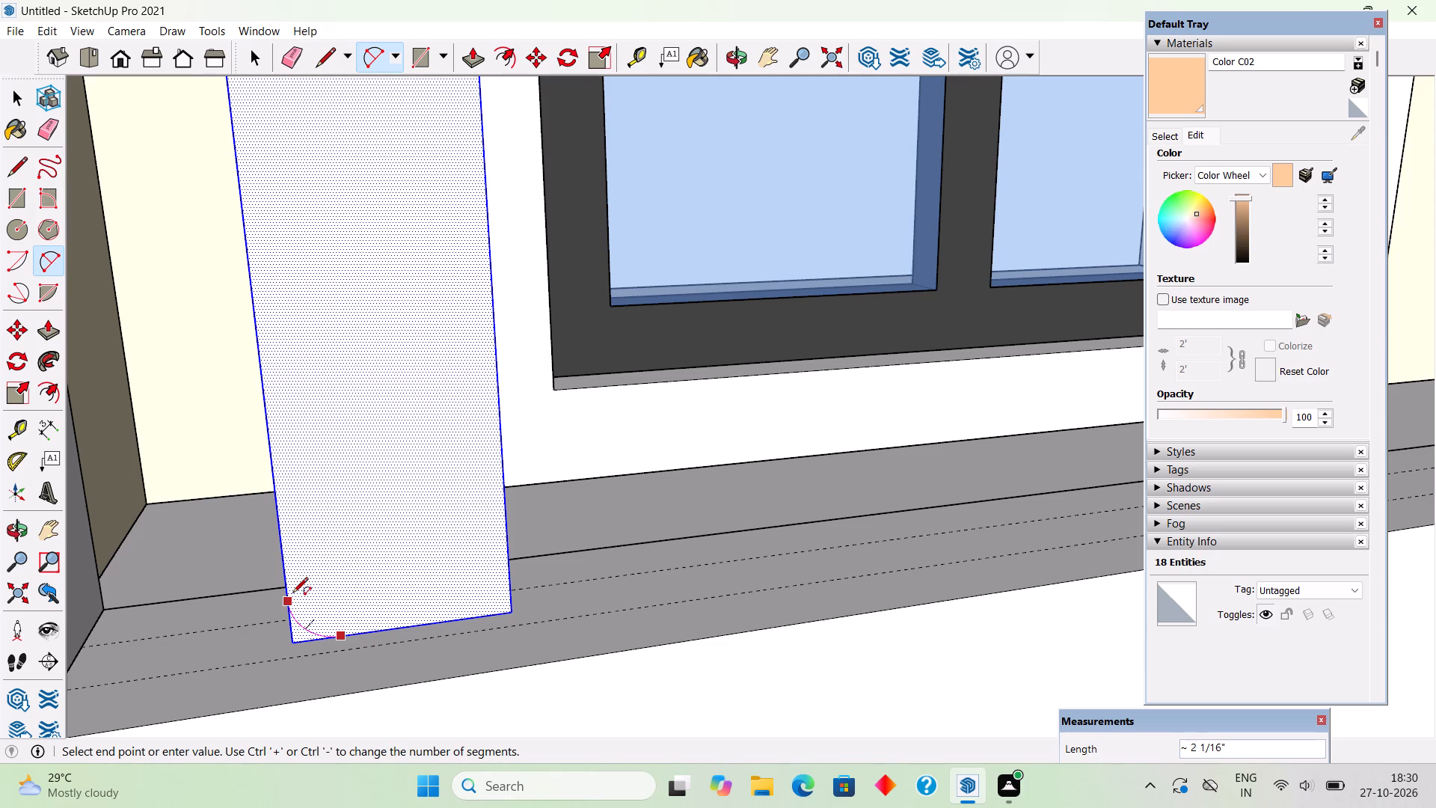
{"action": "left_click", "coordinate": [292, 594]}
{"action": "left_click", "coordinate": [292, 594]}
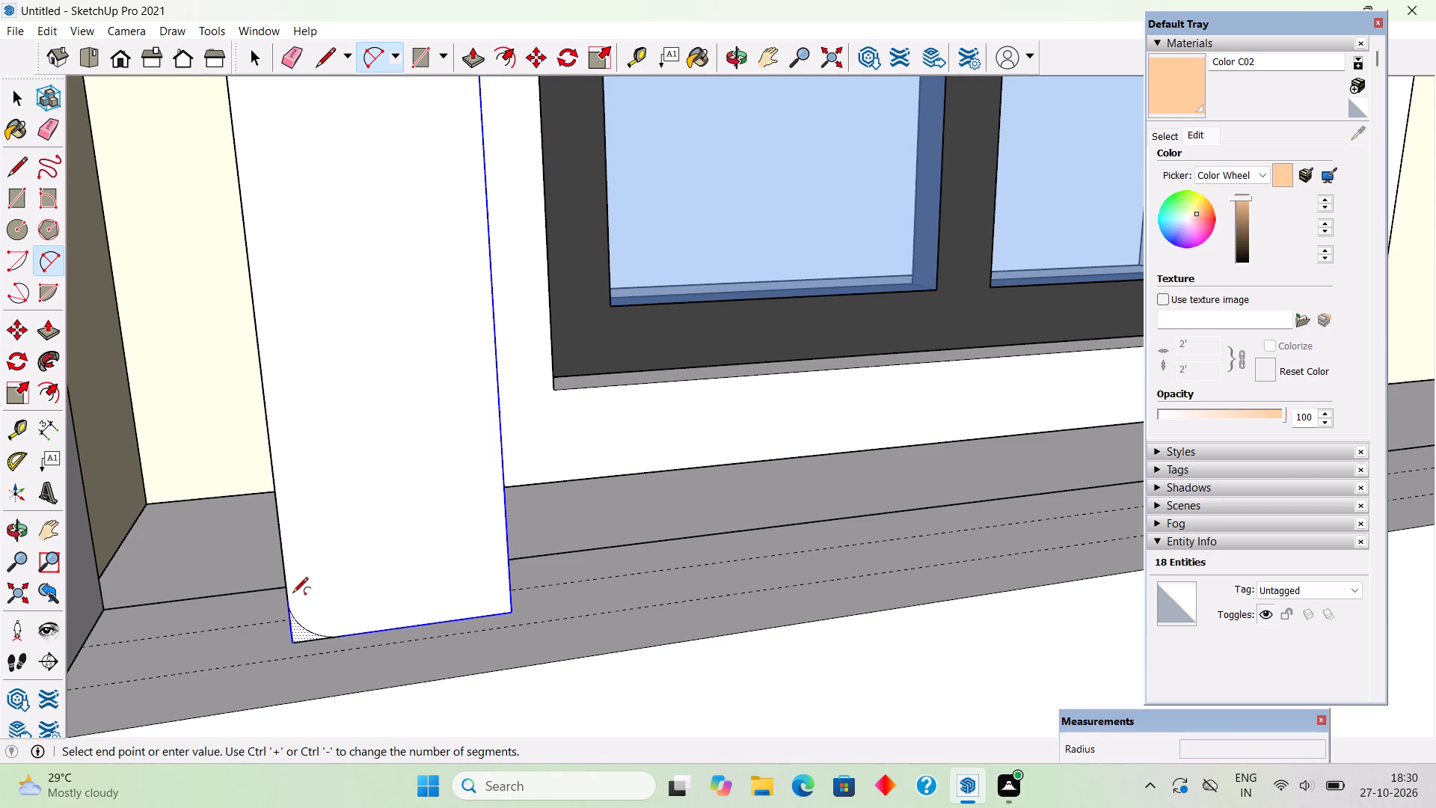
Draw two joined arcs on the baluster's front face, bowing inward from the corner arc and back out to the same side edge.
{"action": "left_click", "coordinate": [292, 594]}
{"action": "scroll", "coordinate": [328, 546], "scroll_direction": "up", "scroll_amount": 2}
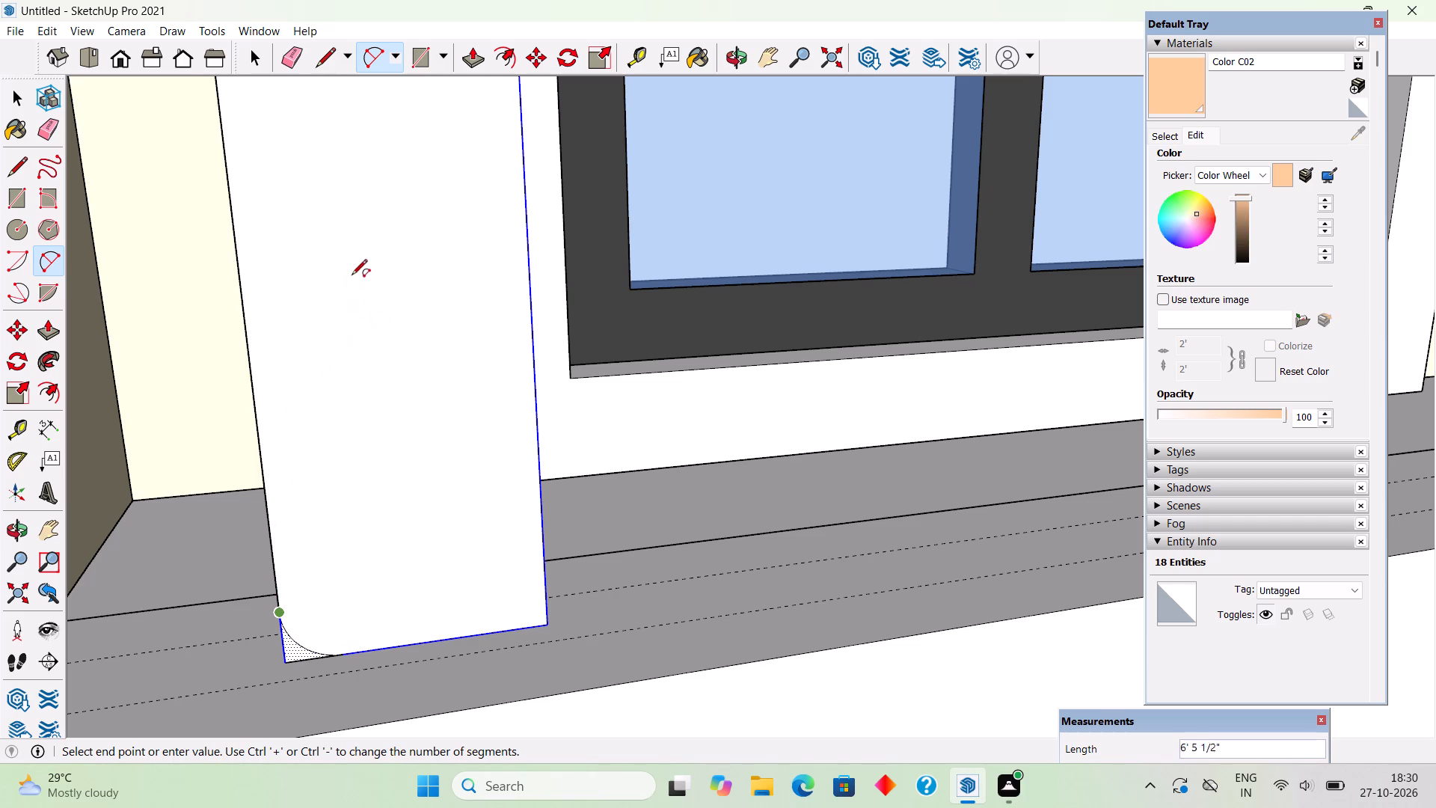
{"action": "left_click", "coordinate": [335, 266]}
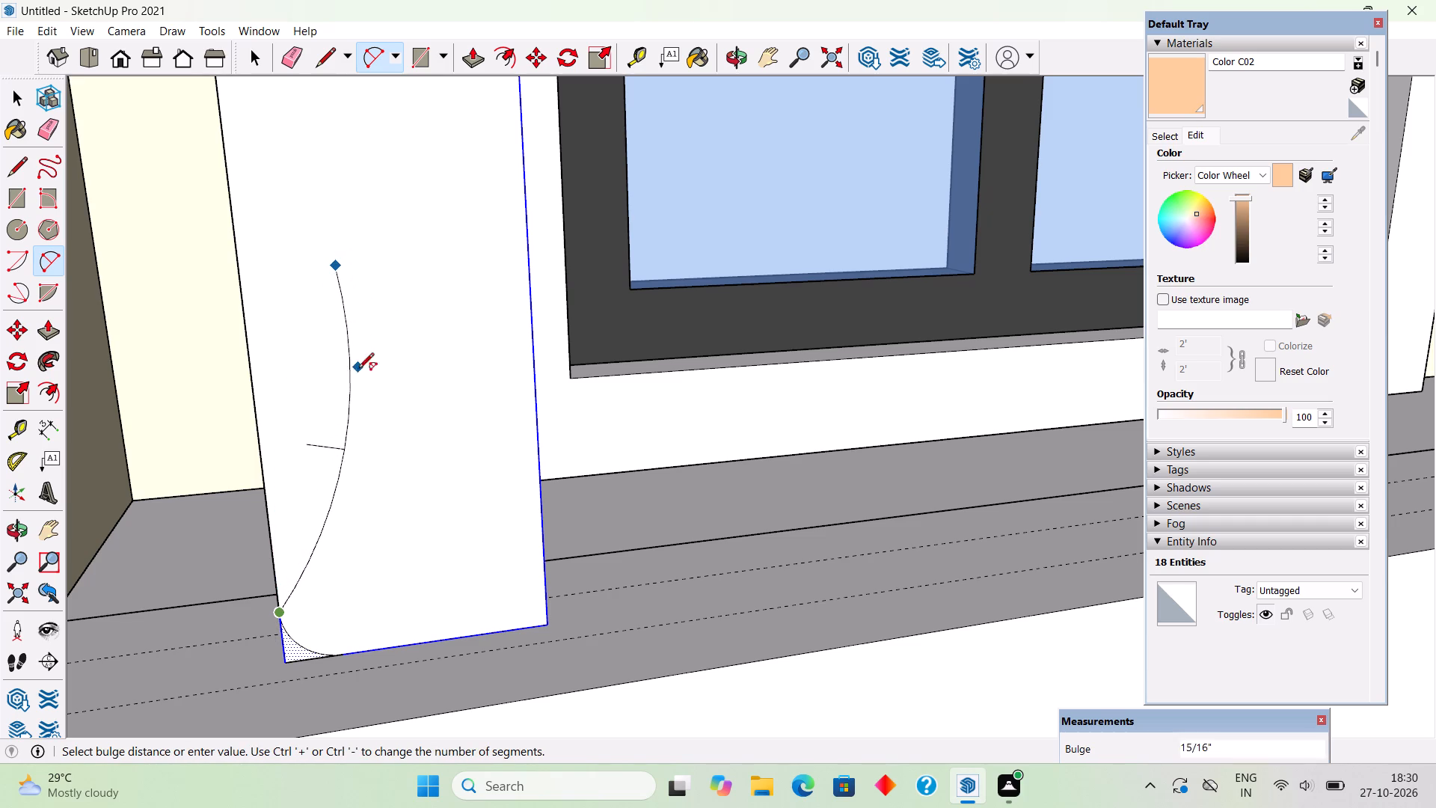
{"action": "left_click", "coordinate": [319, 558]}
{"action": "middle_click_drag", "start_coordinate": [383, 557], "coordinate": [473, 563]}
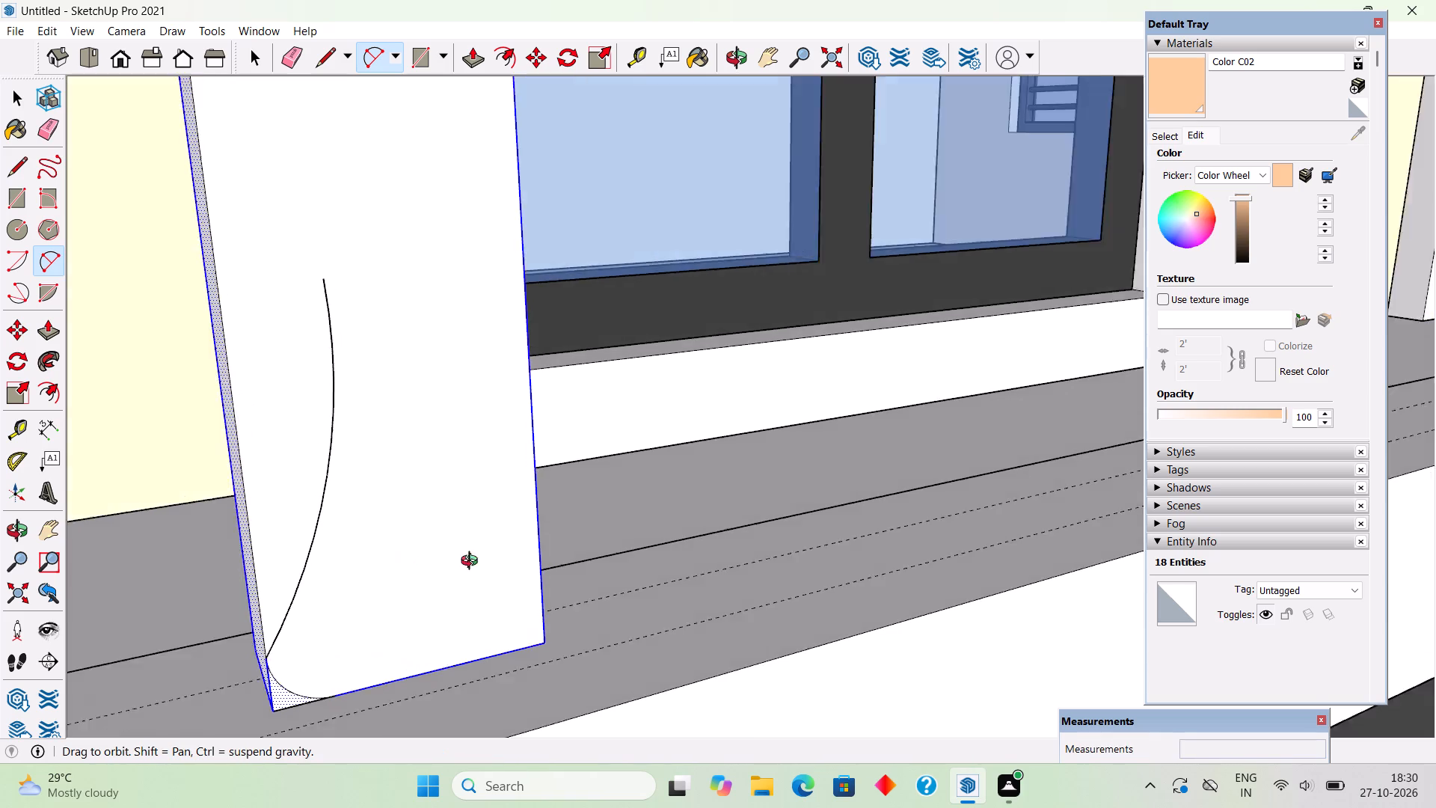
{"action": "middle_click_drag", "start_coordinate": [473, 563], "coordinate": [524, 543]}
{"action": "scroll", "coordinate": [452, 507], "scroll_direction": "down", "scroll_amount": 4}
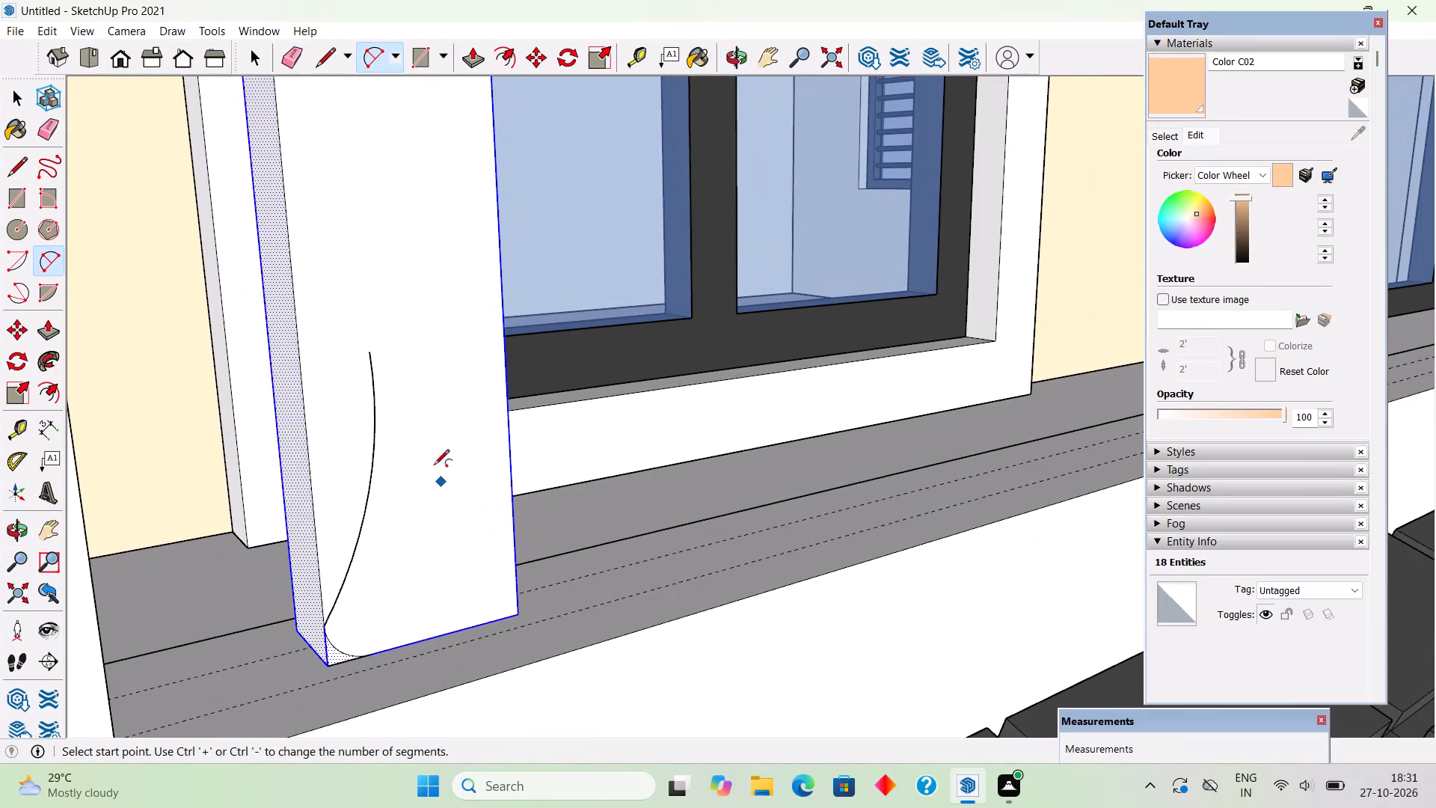
{"action": "scroll", "coordinate": [390, 404], "scroll_direction": "down", "scroll_amount": 3}
{"action": "left_click", "coordinate": [376, 366]}
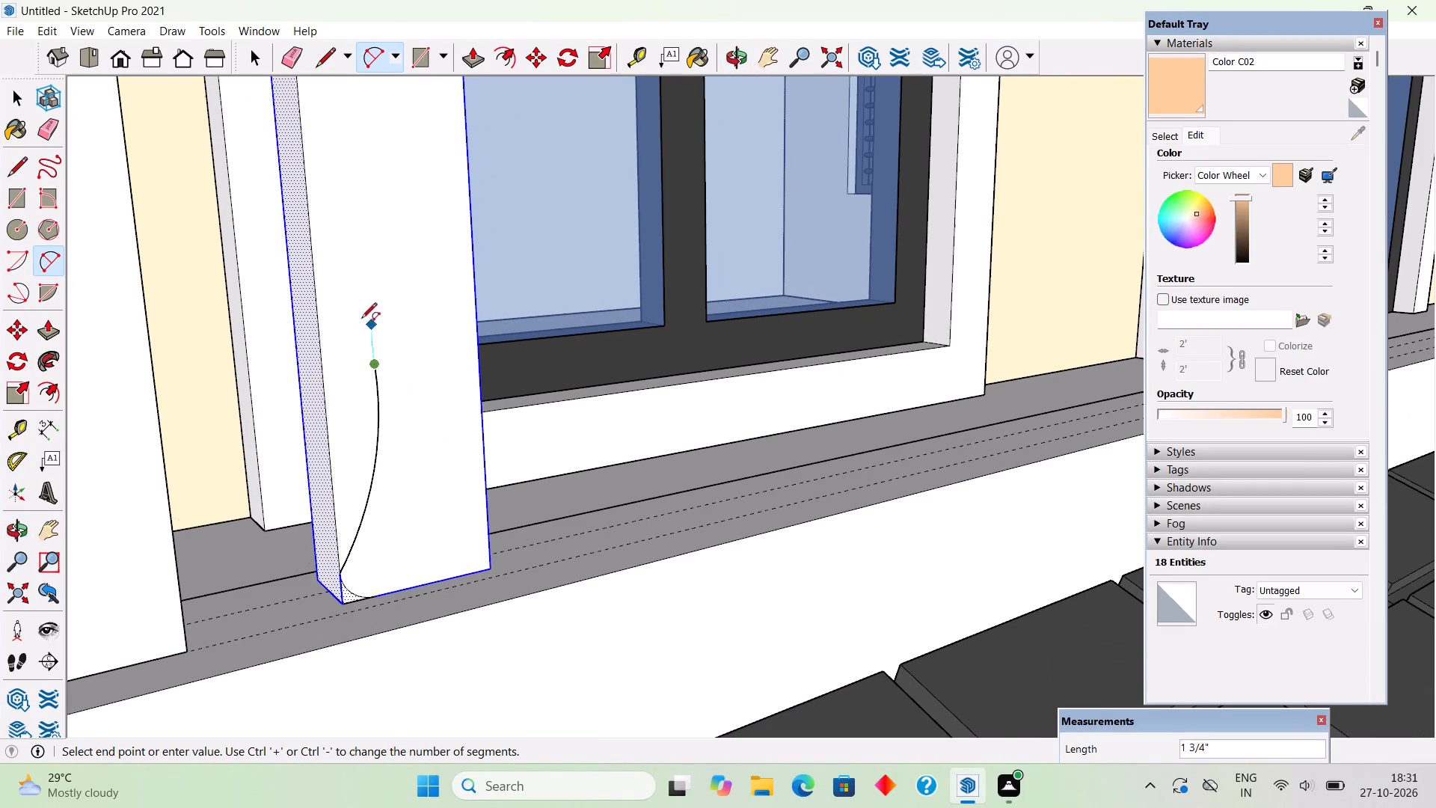
{"action": "left_click", "coordinate": [310, 192]}
{"action": "left_click", "coordinate": [310, 192]}
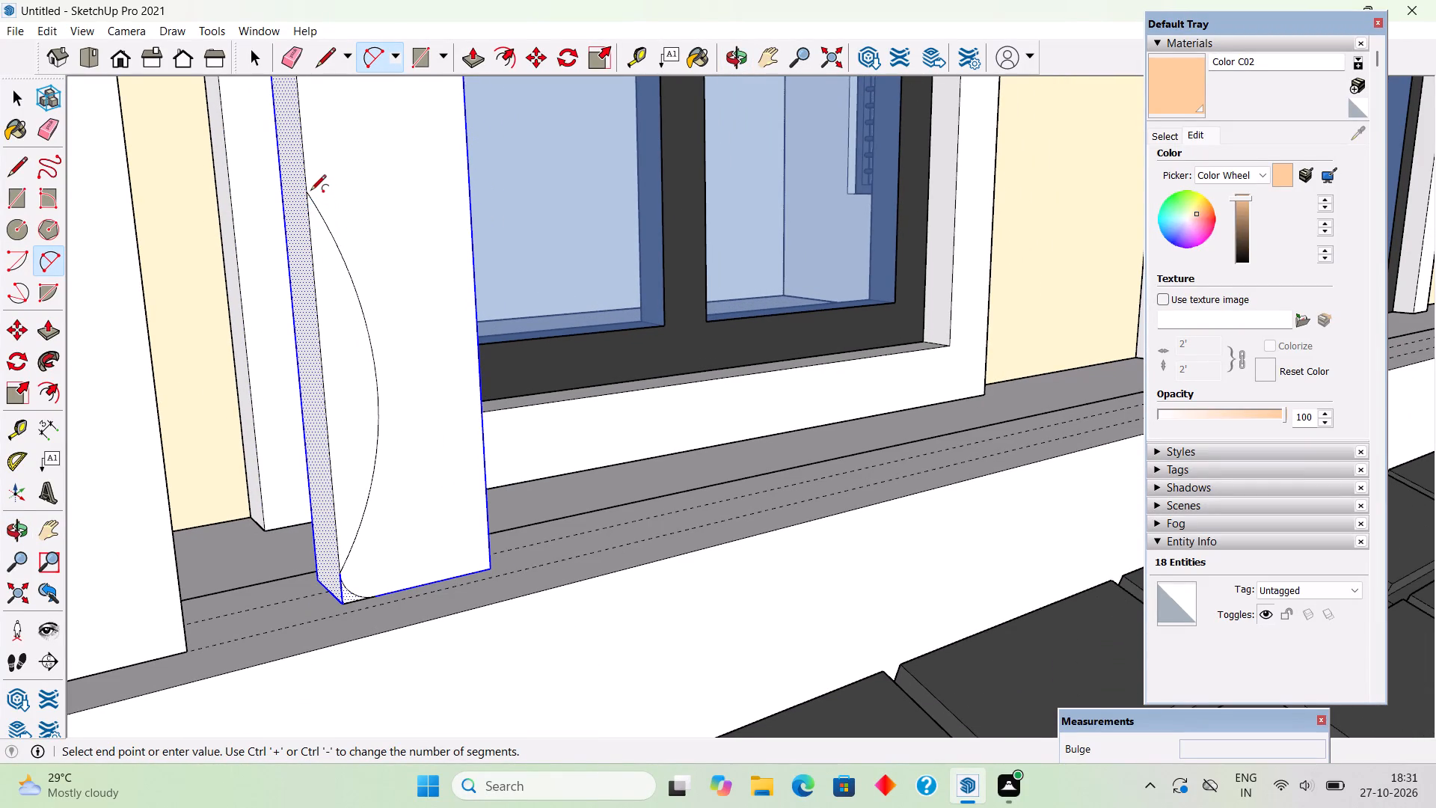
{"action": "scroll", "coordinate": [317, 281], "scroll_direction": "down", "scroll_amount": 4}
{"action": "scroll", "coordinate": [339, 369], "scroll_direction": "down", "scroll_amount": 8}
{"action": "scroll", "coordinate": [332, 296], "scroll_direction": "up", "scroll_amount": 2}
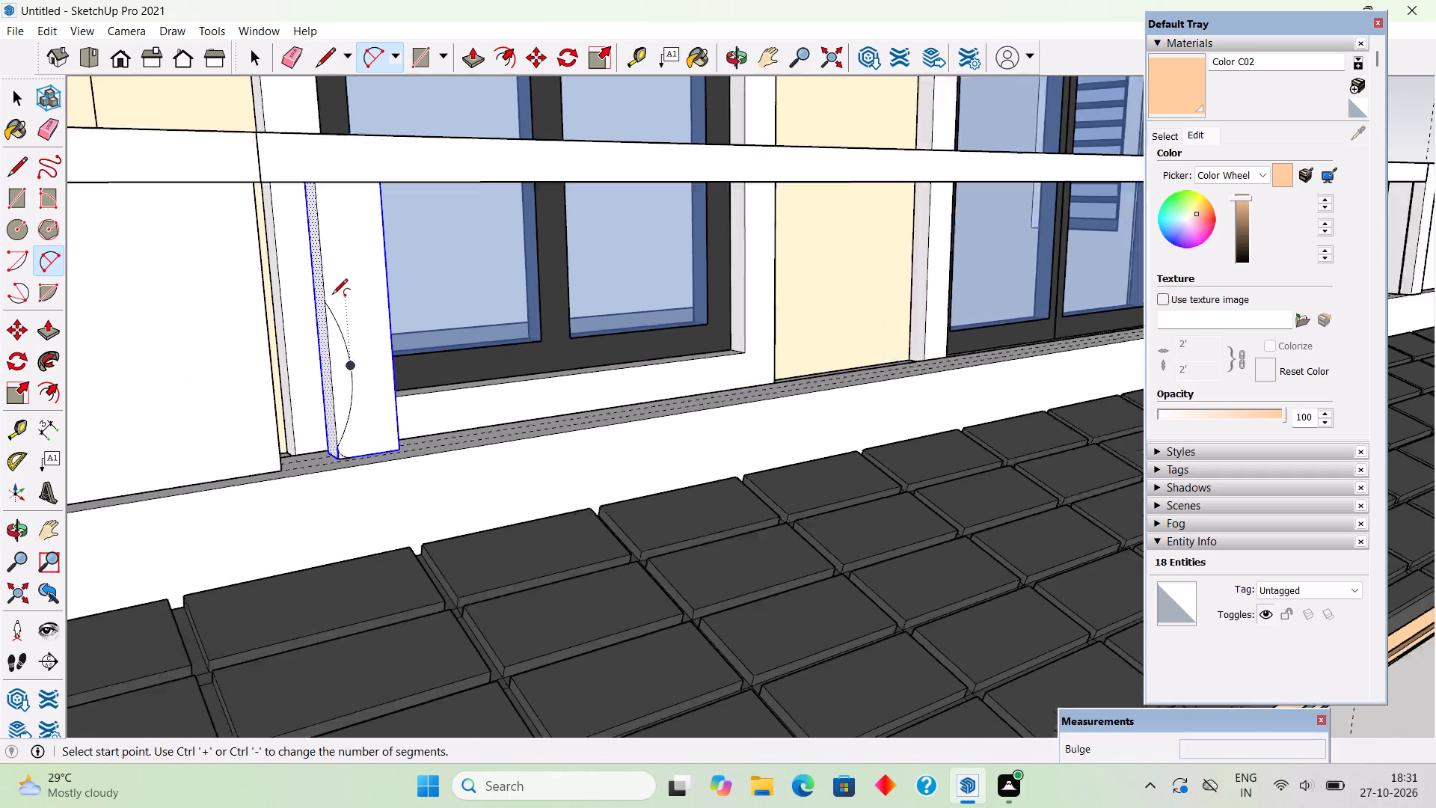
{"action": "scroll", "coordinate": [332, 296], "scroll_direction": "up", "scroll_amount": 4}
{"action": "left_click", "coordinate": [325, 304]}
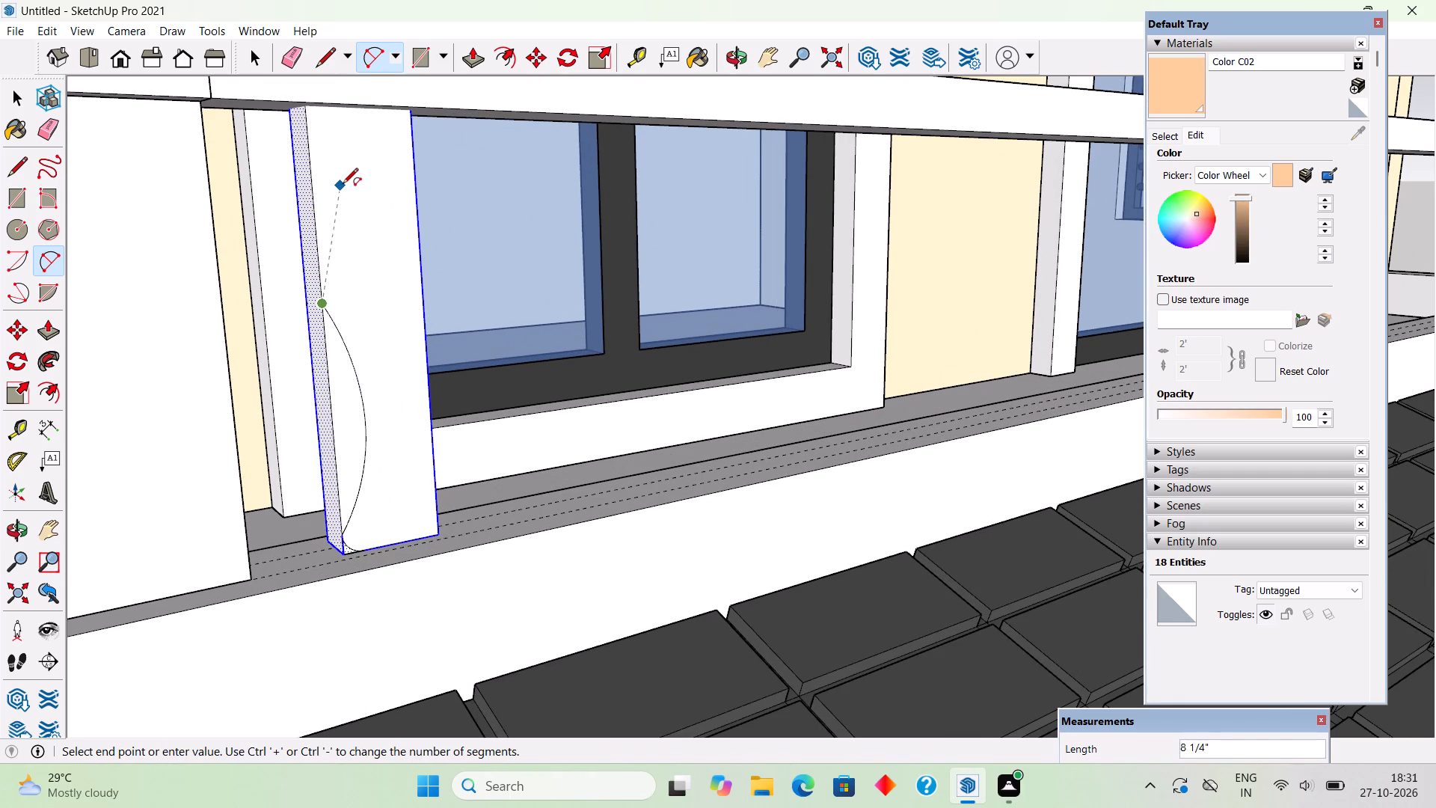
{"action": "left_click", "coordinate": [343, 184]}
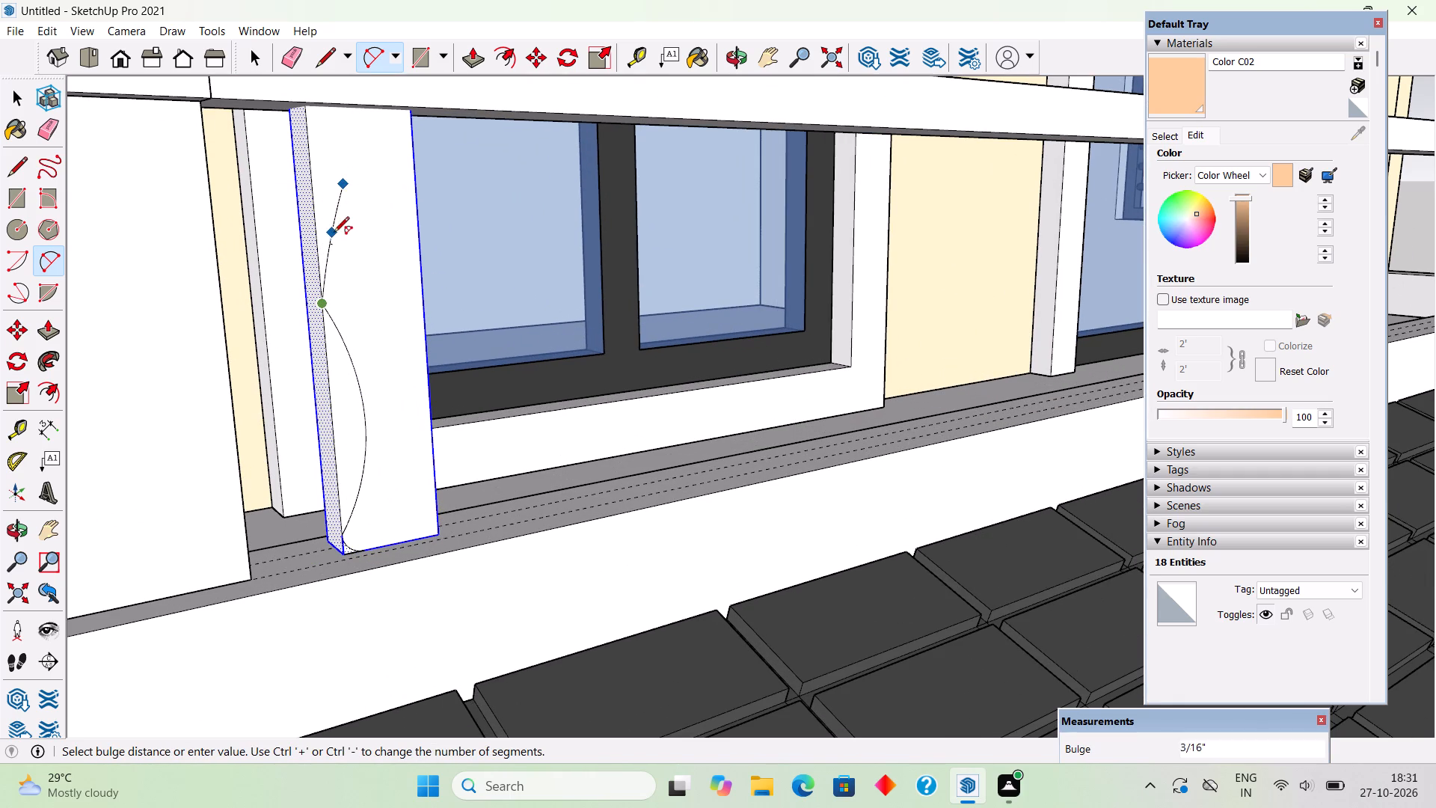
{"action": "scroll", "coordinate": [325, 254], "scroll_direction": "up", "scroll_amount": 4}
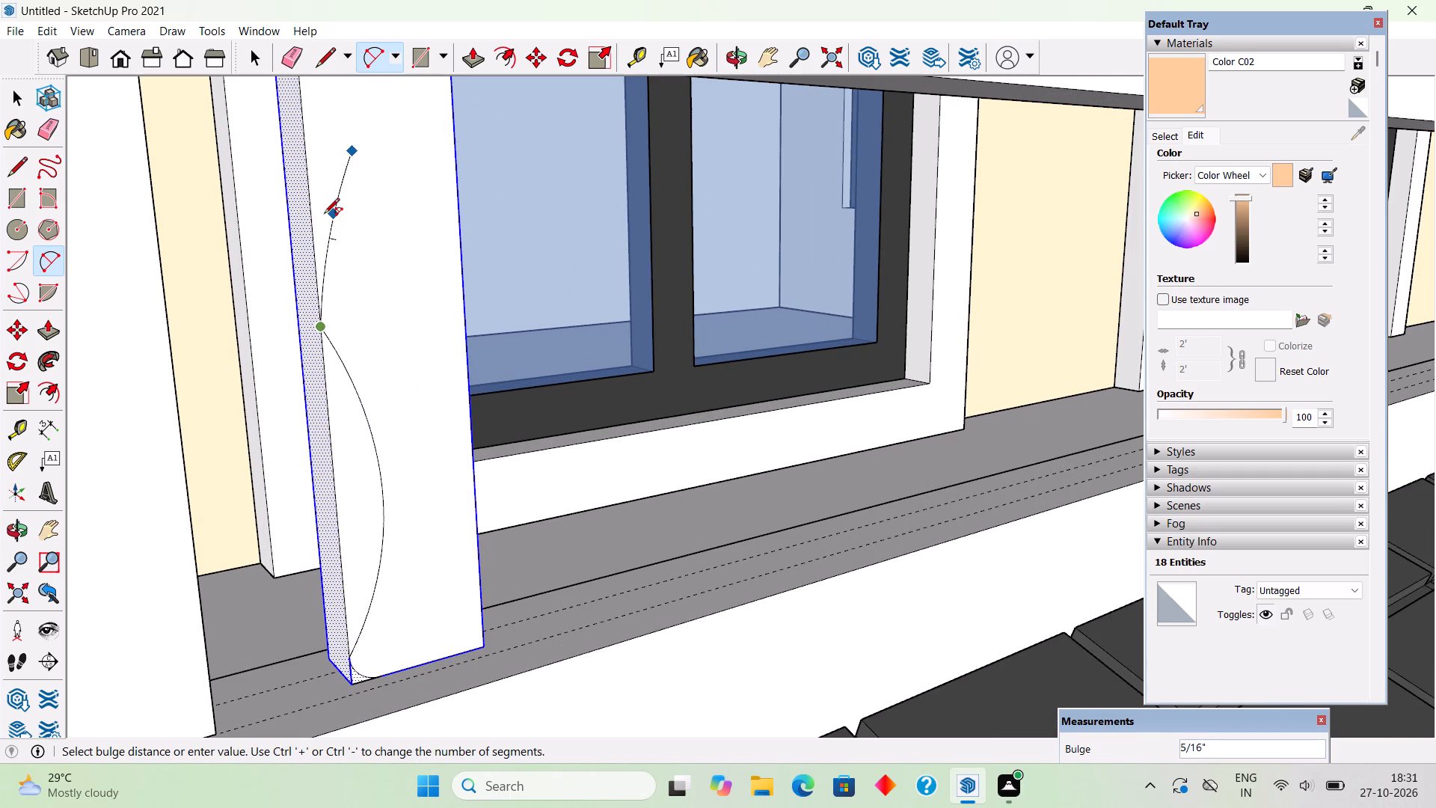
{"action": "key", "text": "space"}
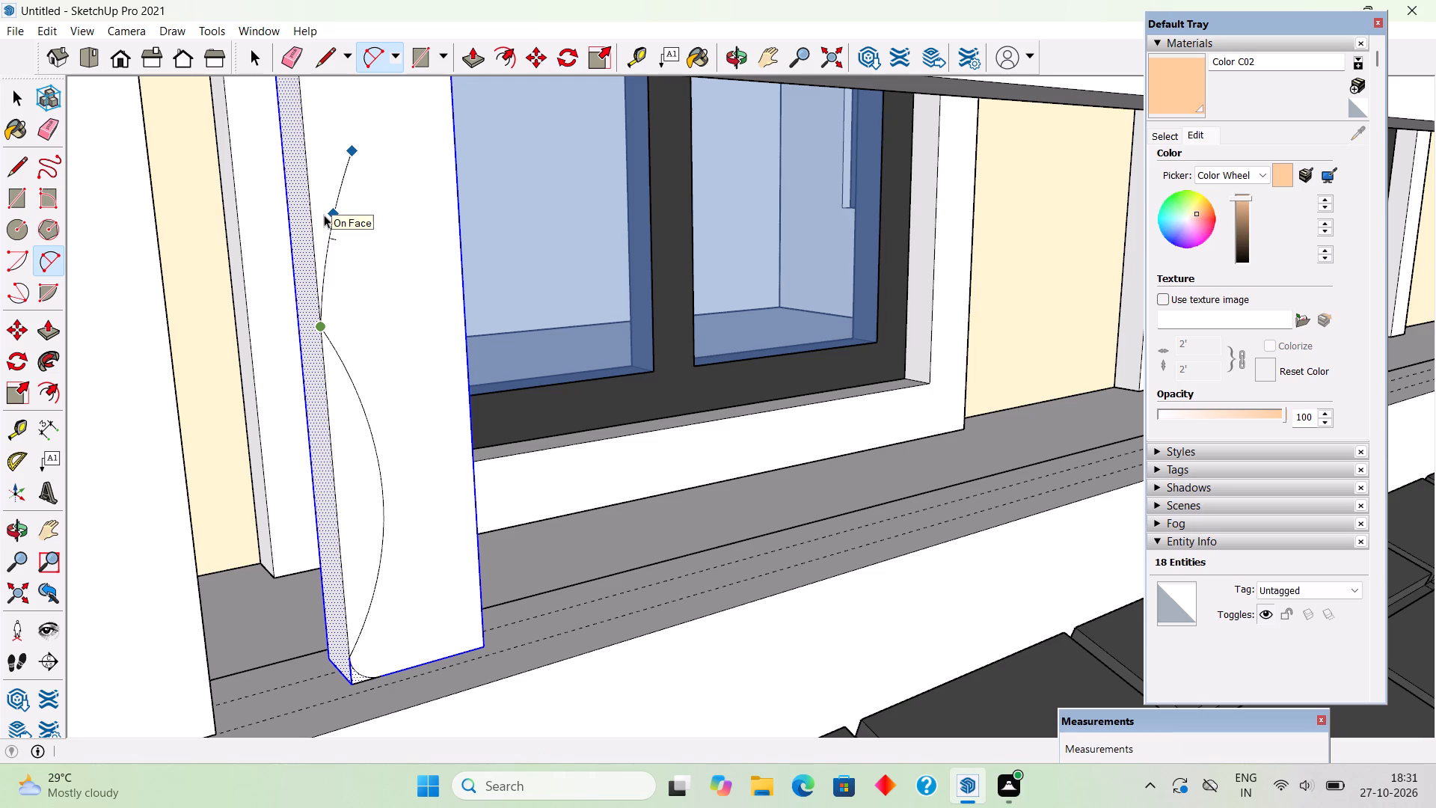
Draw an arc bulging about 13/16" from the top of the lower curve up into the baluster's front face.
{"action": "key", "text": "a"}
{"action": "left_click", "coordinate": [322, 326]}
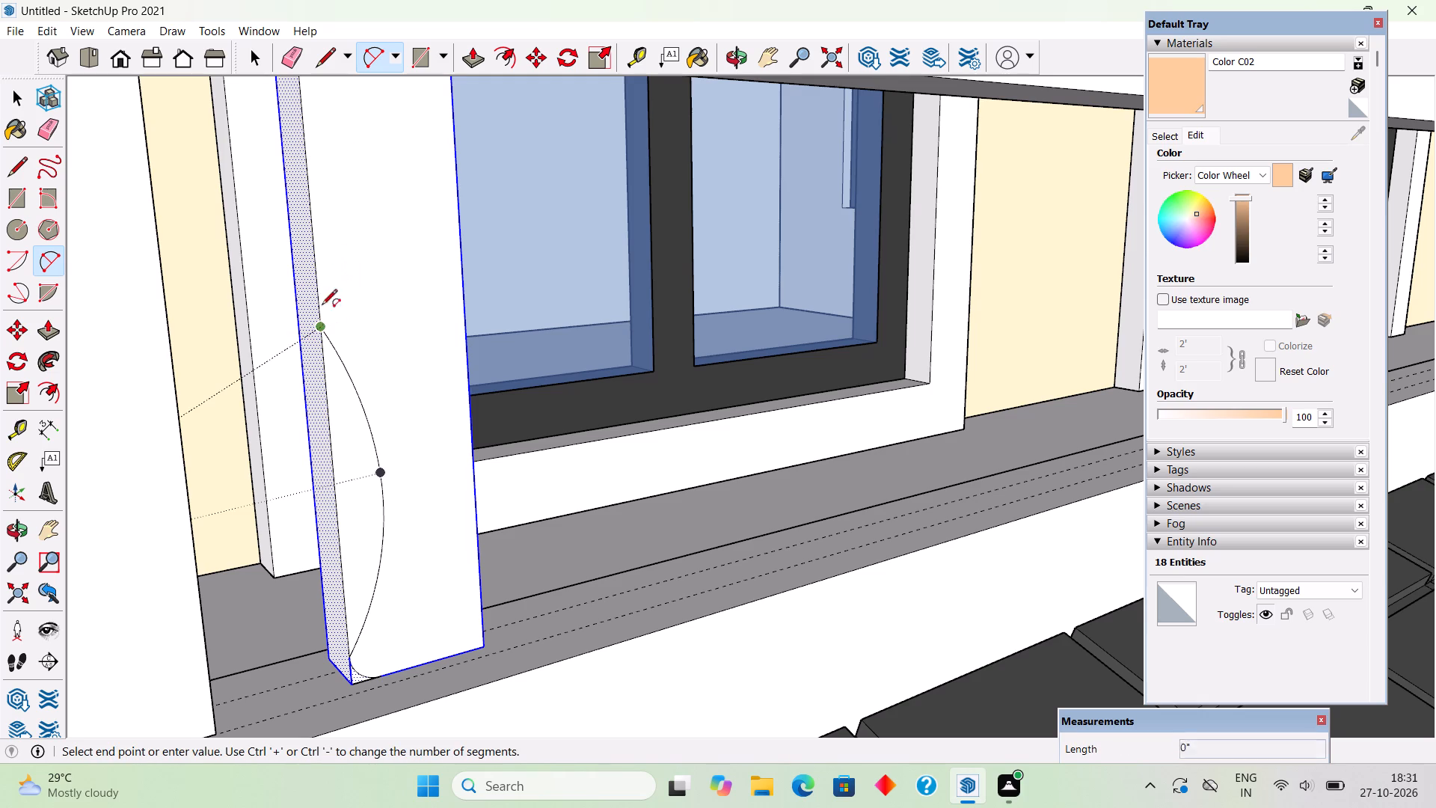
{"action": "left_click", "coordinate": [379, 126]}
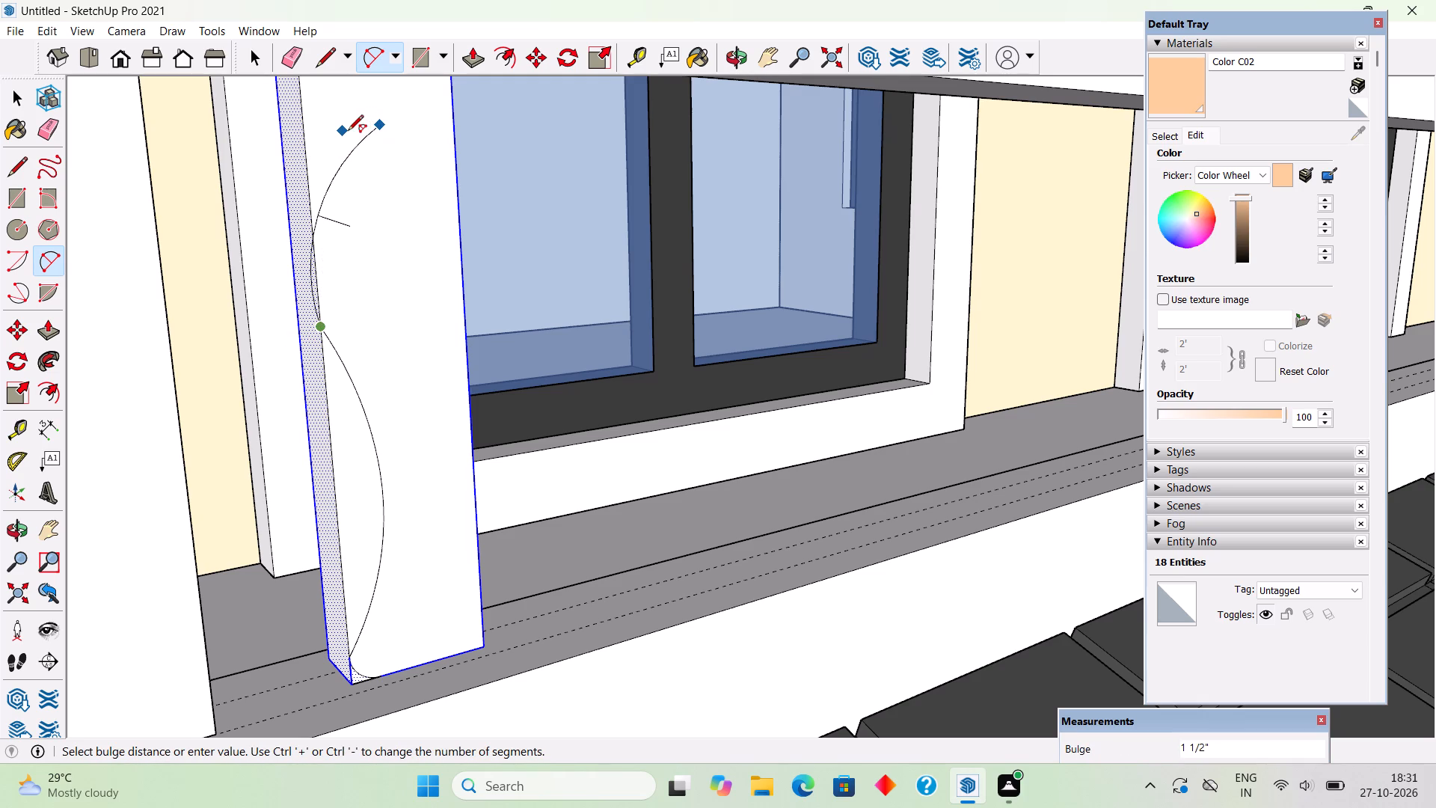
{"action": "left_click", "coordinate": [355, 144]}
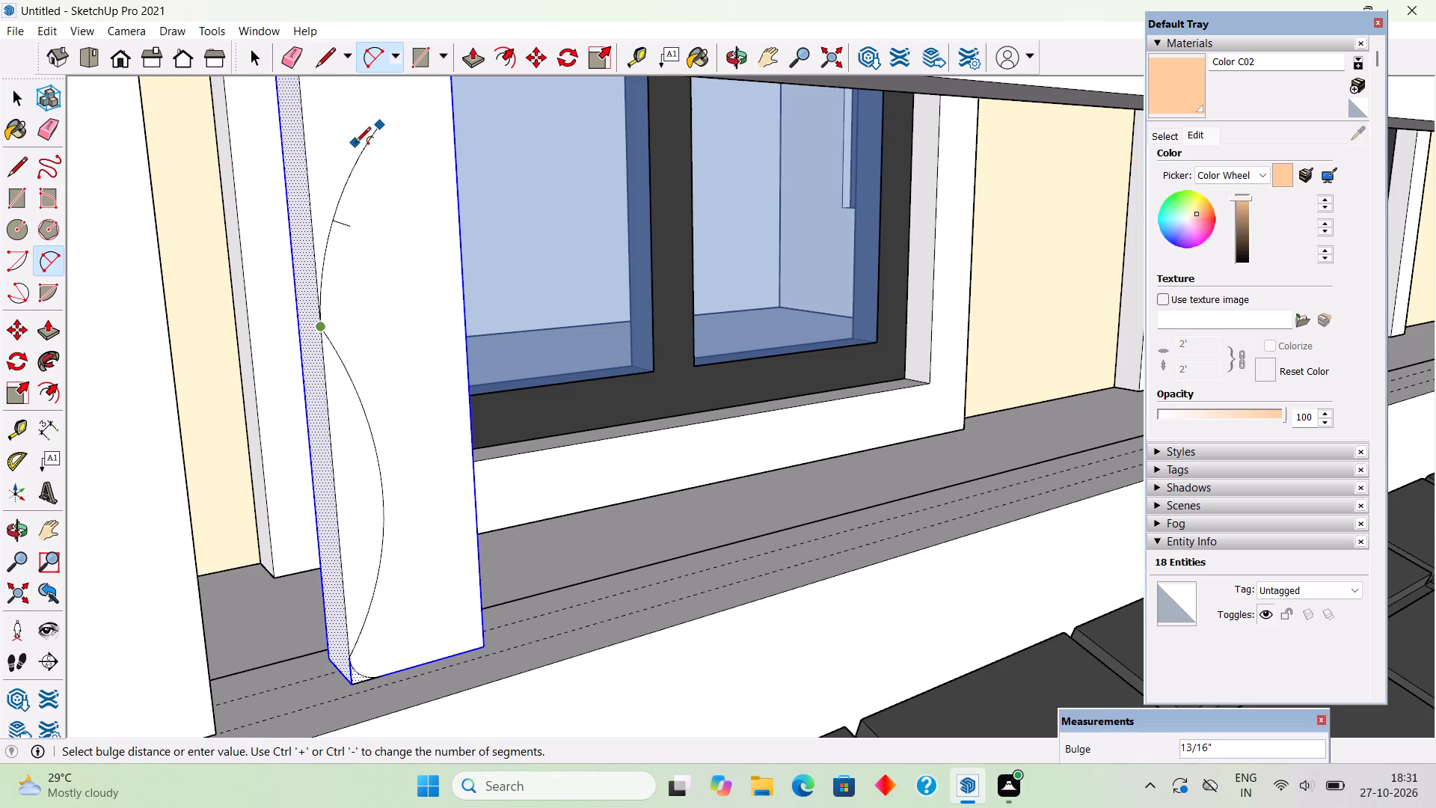
Draw an arc about 3 13/16" long, bulging about 11/16", from the upper arc's end to the baluster's top edge.
{"action": "scroll", "coordinate": [384, 334], "scroll_direction": "down", "scroll_amount": 8}
{"action": "scroll", "coordinate": [380, 233], "scroll_direction": "up", "scroll_amount": 7}
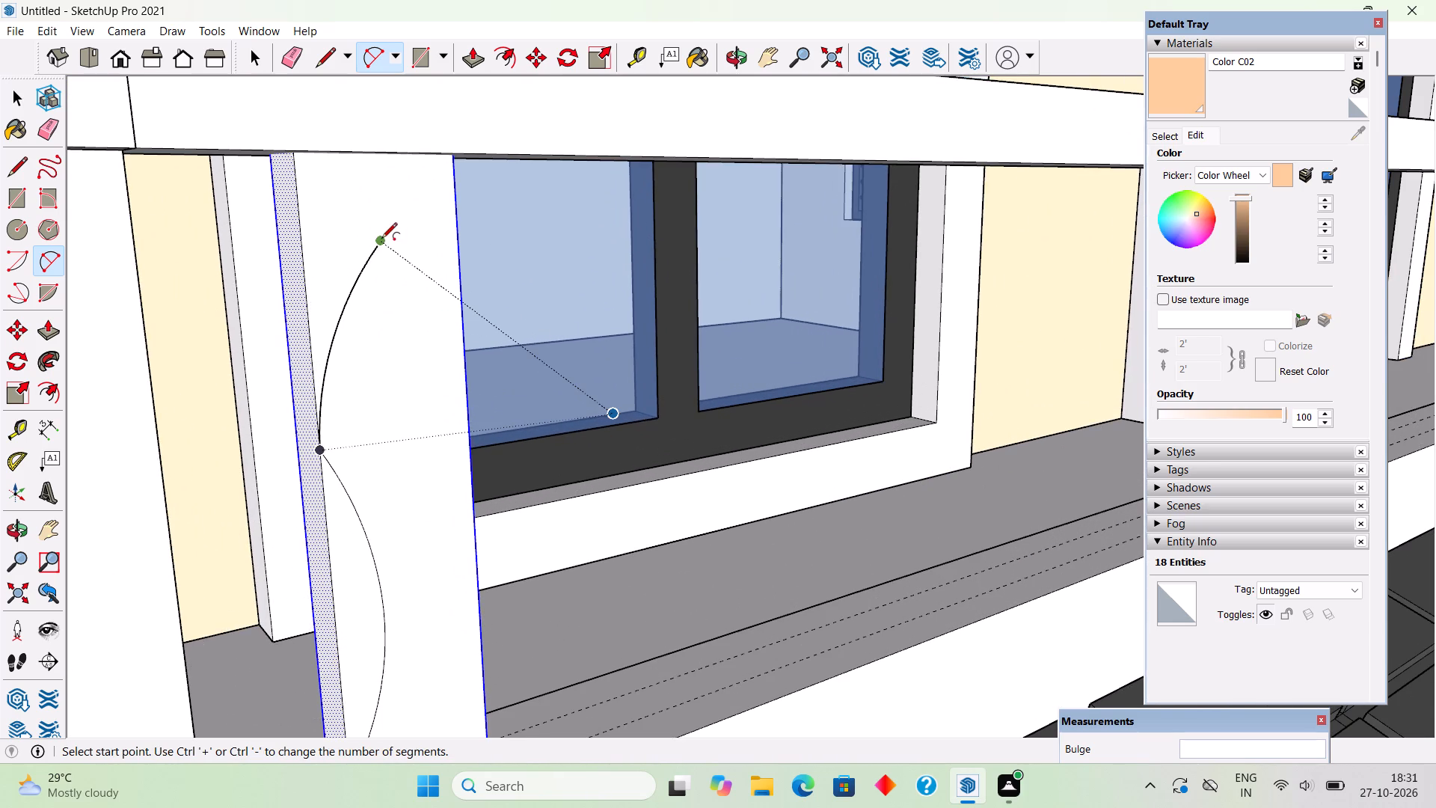
{"action": "left_click", "coordinate": [381, 239]}
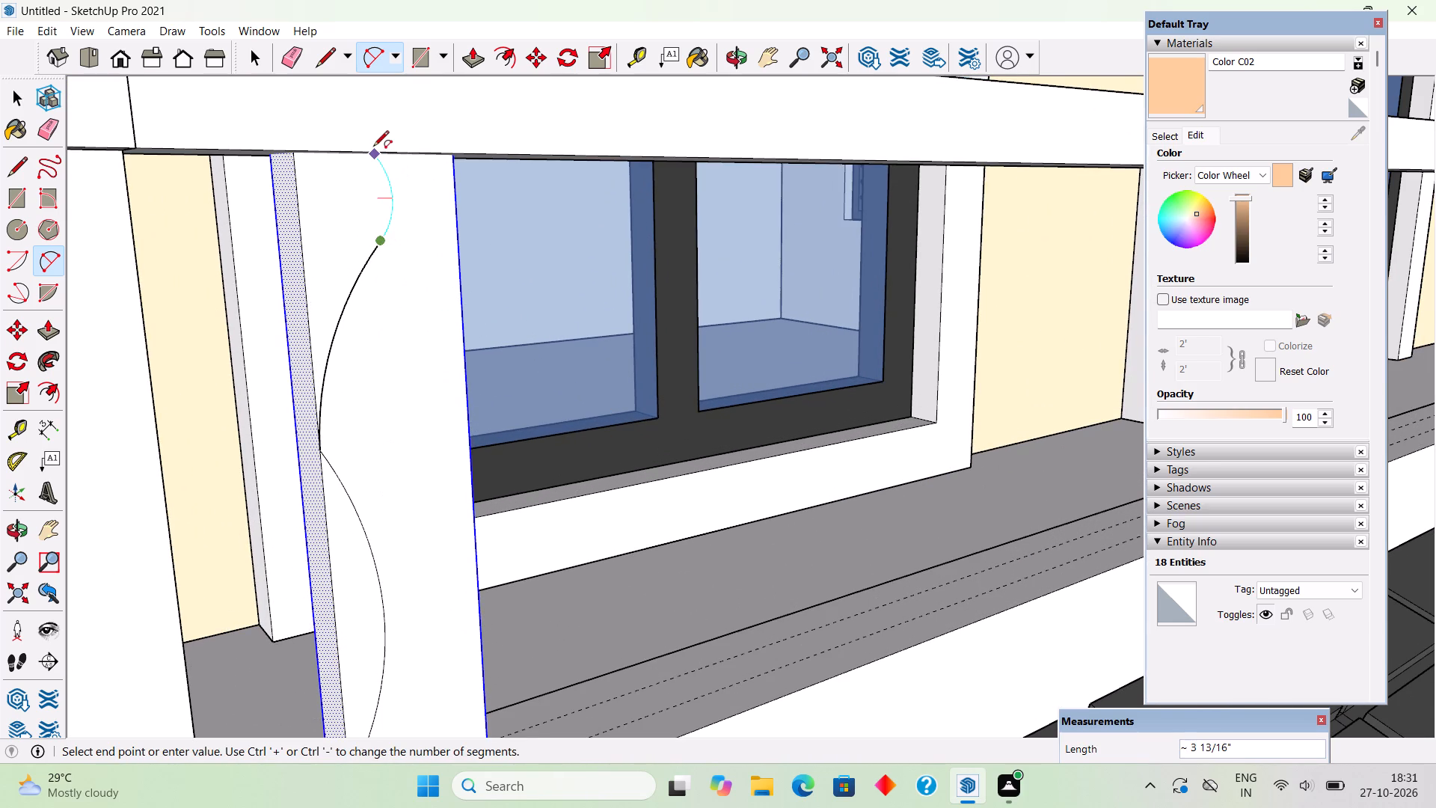
{"action": "left_click", "coordinate": [373, 147]}
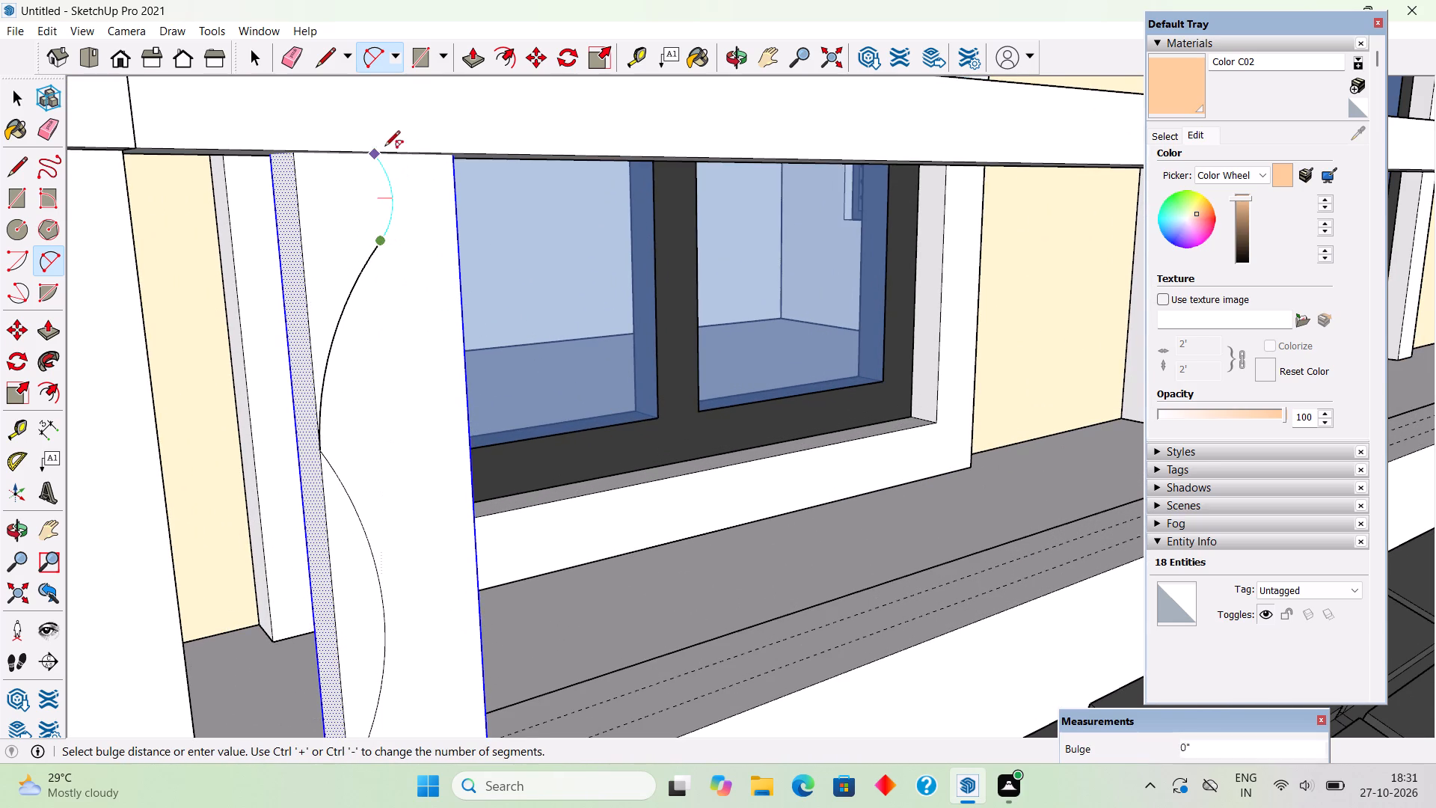
{"action": "scroll", "coordinate": [384, 183], "scroll_direction": "up", "scroll_amount": 5}
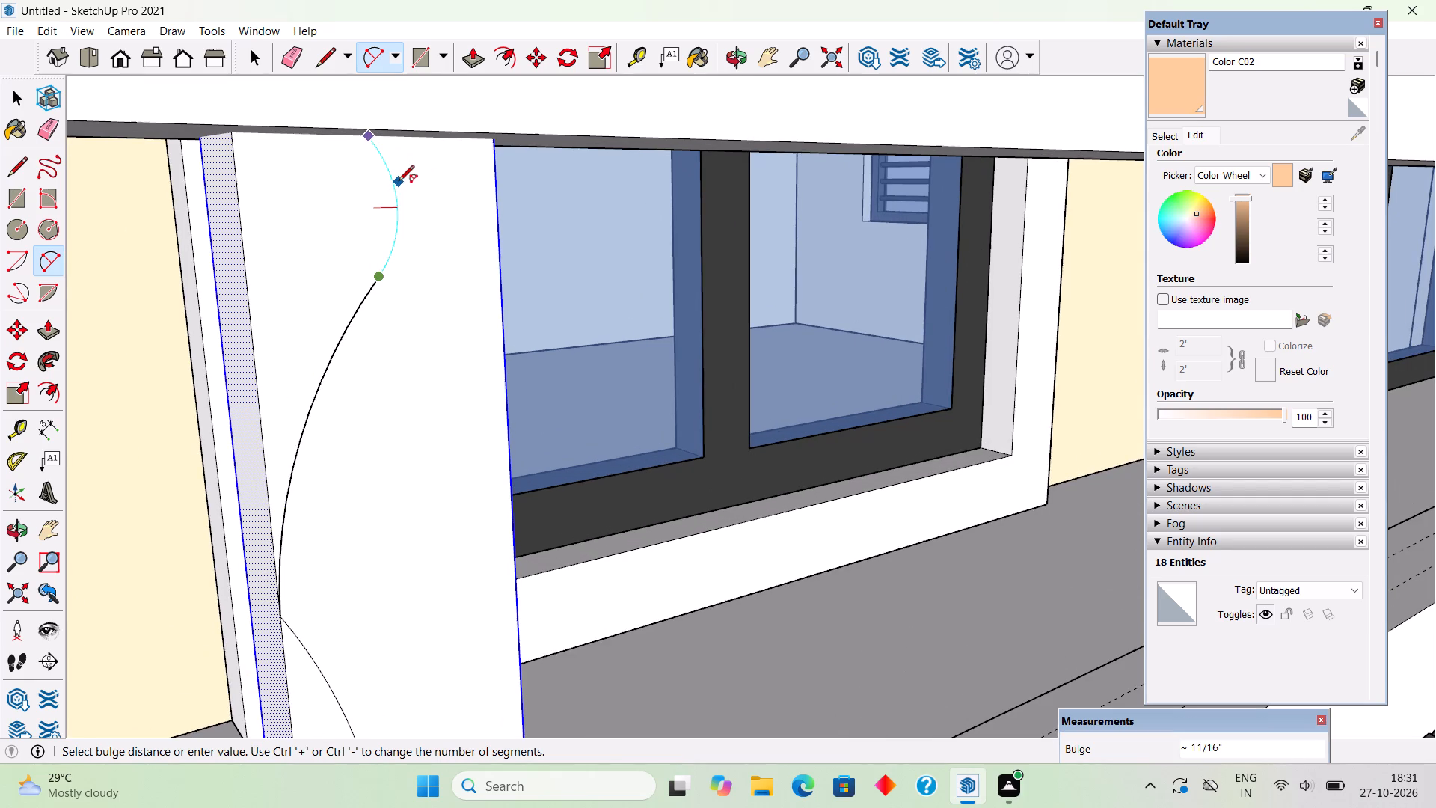
{"action": "left_click", "coordinate": [399, 182]}
{"action": "scroll", "coordinate": [427, 254], "scroll_direction": "down", "scroll_amount": 4}
{"action": "scroll", "coordinate": [441, 345], "scroll_direction": "down", "scroll_amount": 4}
{"action": "key", "text": "space"}
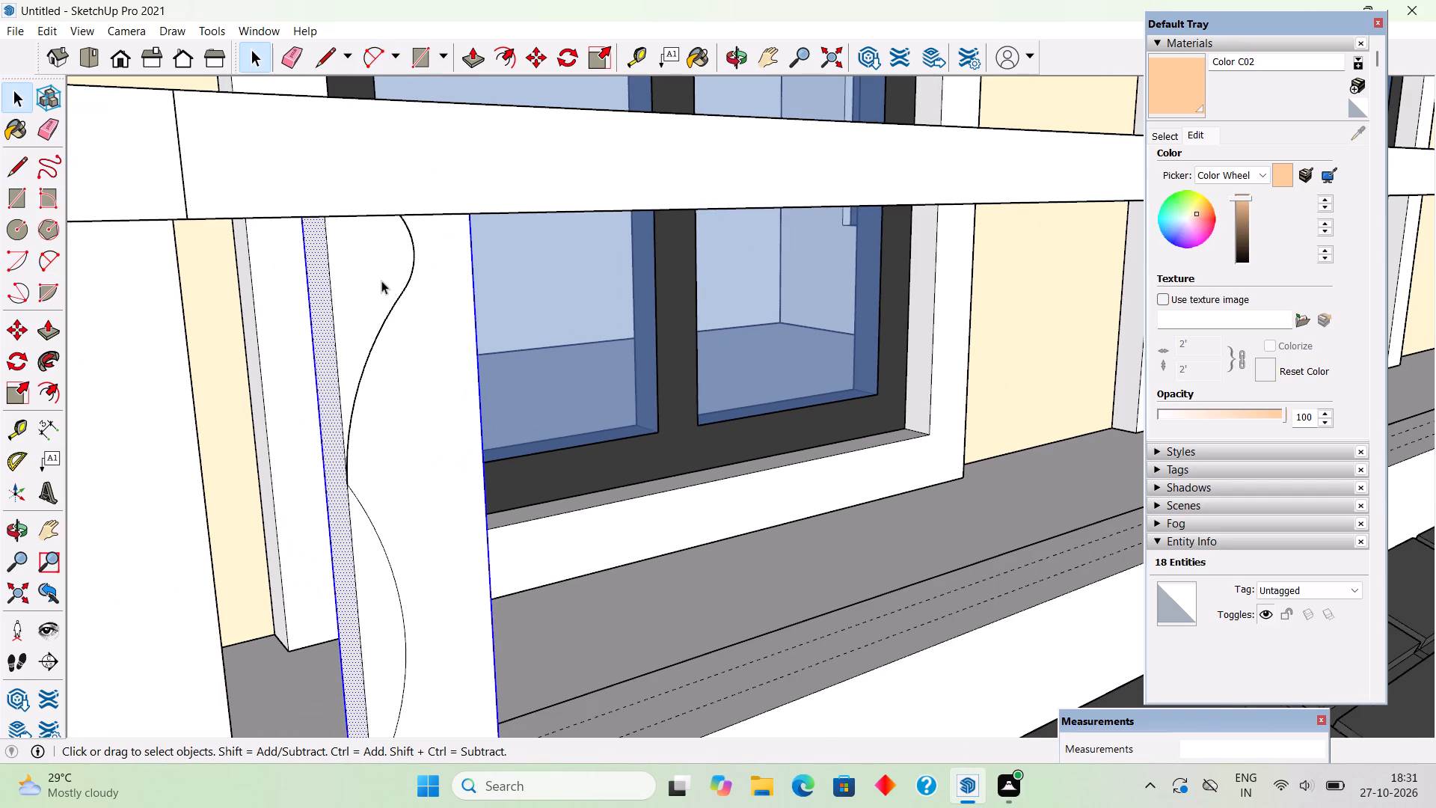
Push/Pull the lower curved segment of the baluster's front face back 3 11/16", cutting it through the full depth.
{"action": "scroll", "coordinate": [381, 281], "scroll_direction": "down", "scroll_amount": 5}
{"action": "middle_click_drag", "start_coordinate": [438, 454], "coordinate": [354, 470]}
{"action": "left_click", "coordinate": [405, 498]}
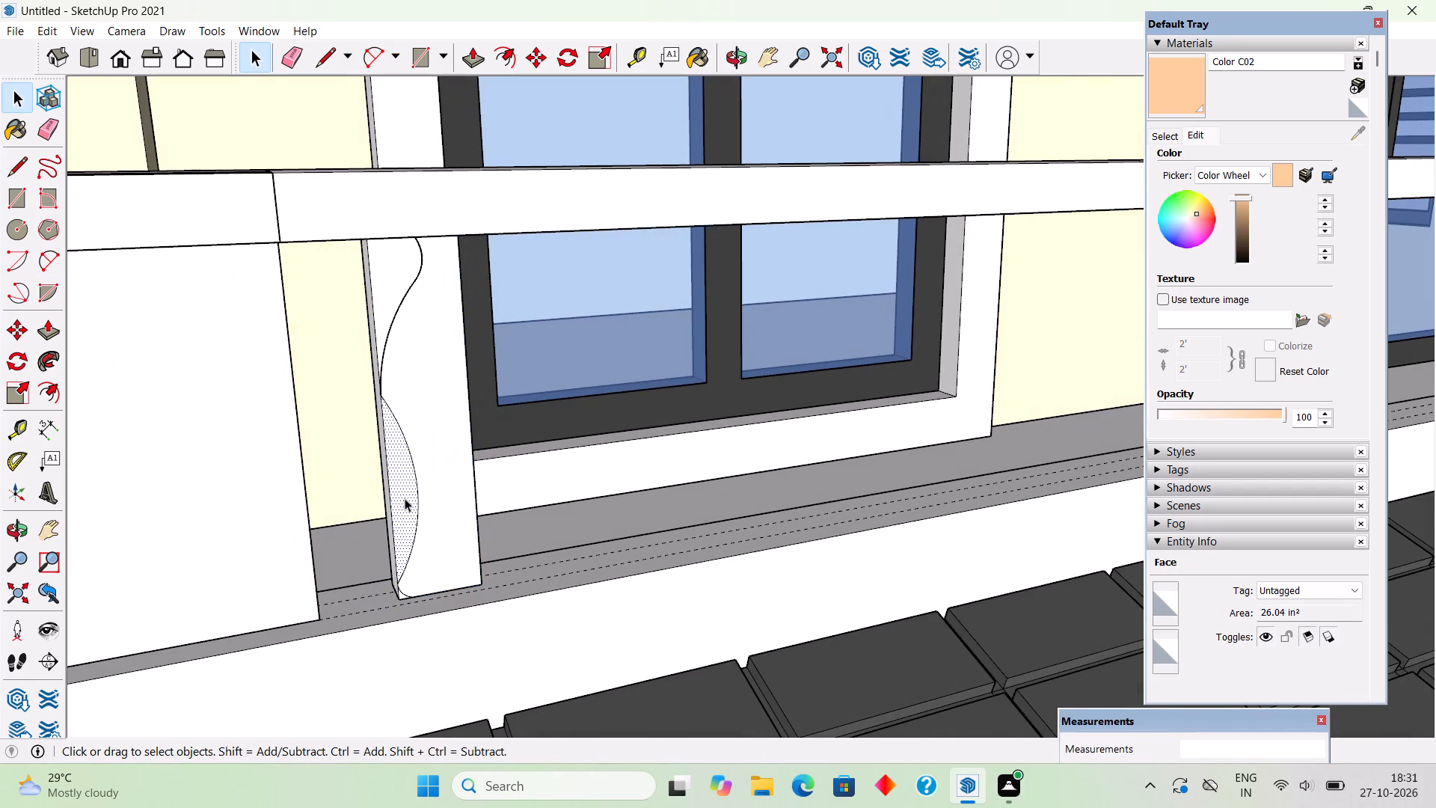
{"action": "key", "text": "p"}
{"action": "left_click_drag", "start_coordinate": [405, 498], "coordinate": [384, 446]}
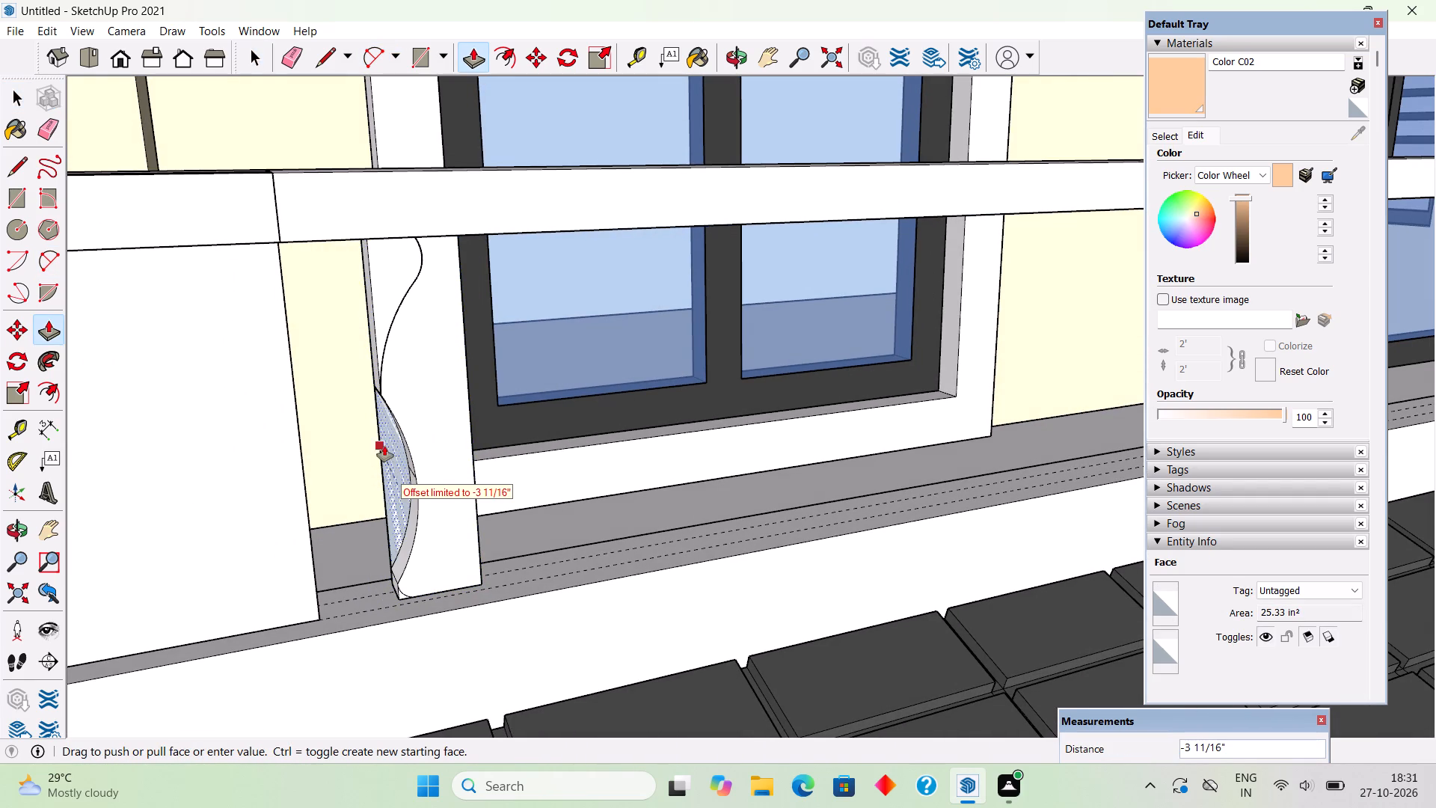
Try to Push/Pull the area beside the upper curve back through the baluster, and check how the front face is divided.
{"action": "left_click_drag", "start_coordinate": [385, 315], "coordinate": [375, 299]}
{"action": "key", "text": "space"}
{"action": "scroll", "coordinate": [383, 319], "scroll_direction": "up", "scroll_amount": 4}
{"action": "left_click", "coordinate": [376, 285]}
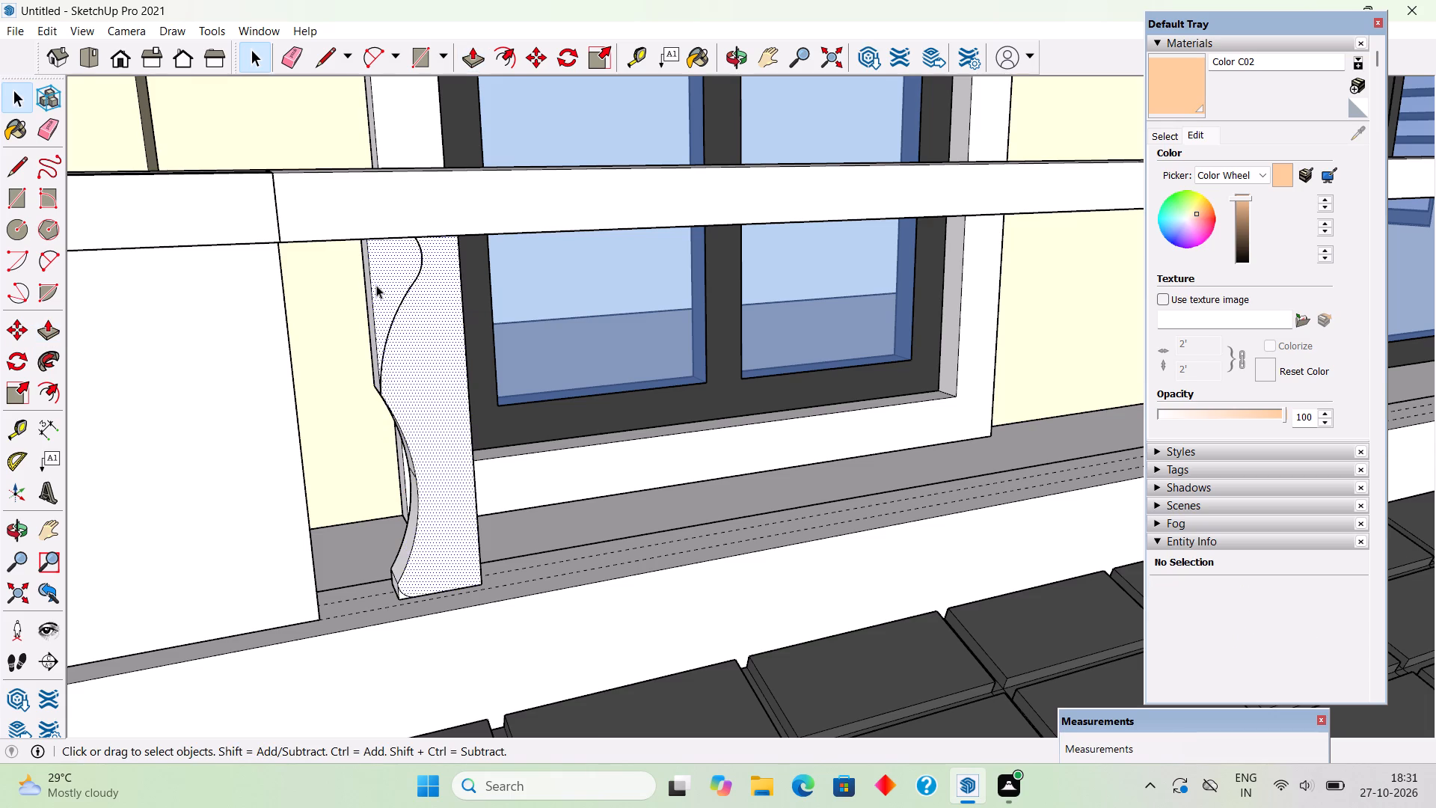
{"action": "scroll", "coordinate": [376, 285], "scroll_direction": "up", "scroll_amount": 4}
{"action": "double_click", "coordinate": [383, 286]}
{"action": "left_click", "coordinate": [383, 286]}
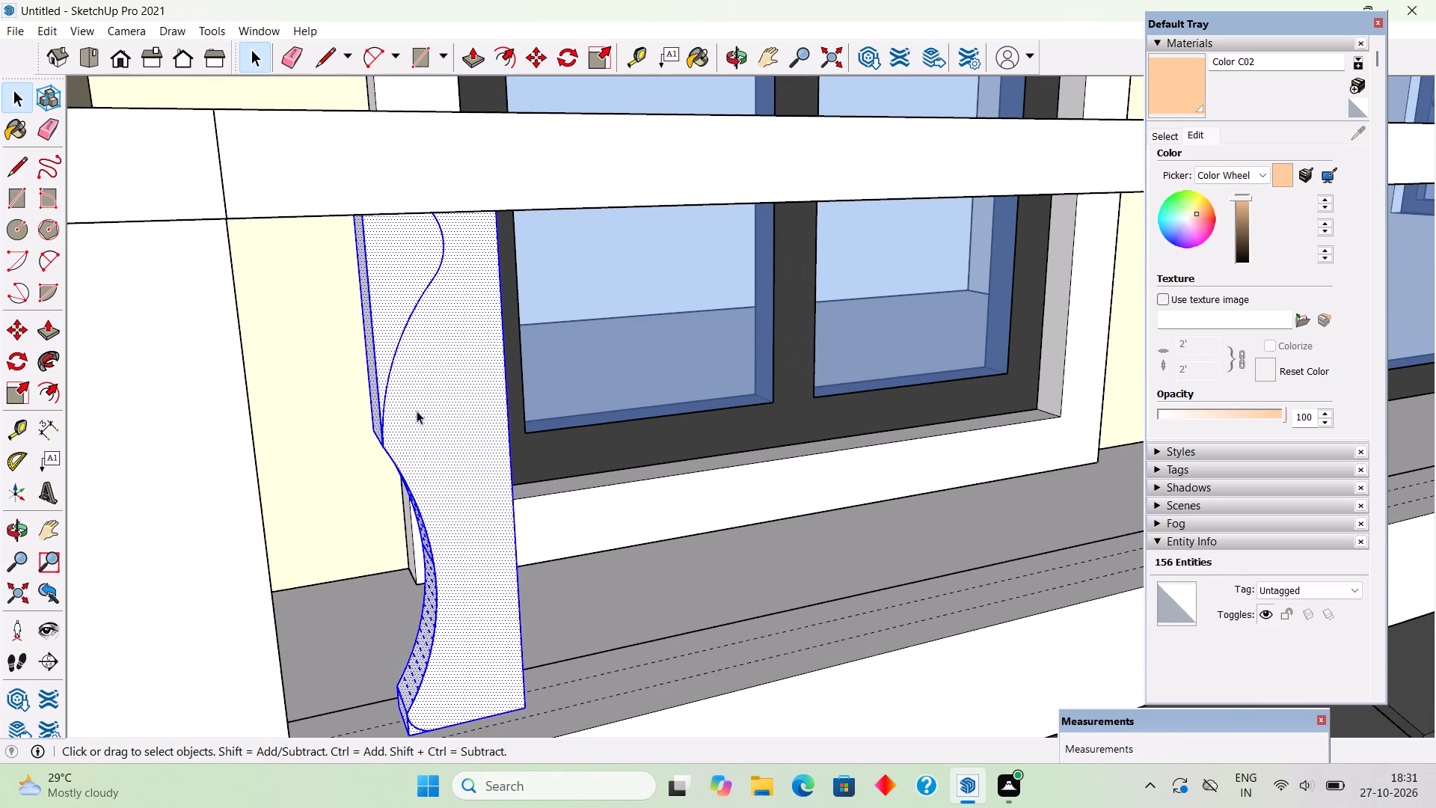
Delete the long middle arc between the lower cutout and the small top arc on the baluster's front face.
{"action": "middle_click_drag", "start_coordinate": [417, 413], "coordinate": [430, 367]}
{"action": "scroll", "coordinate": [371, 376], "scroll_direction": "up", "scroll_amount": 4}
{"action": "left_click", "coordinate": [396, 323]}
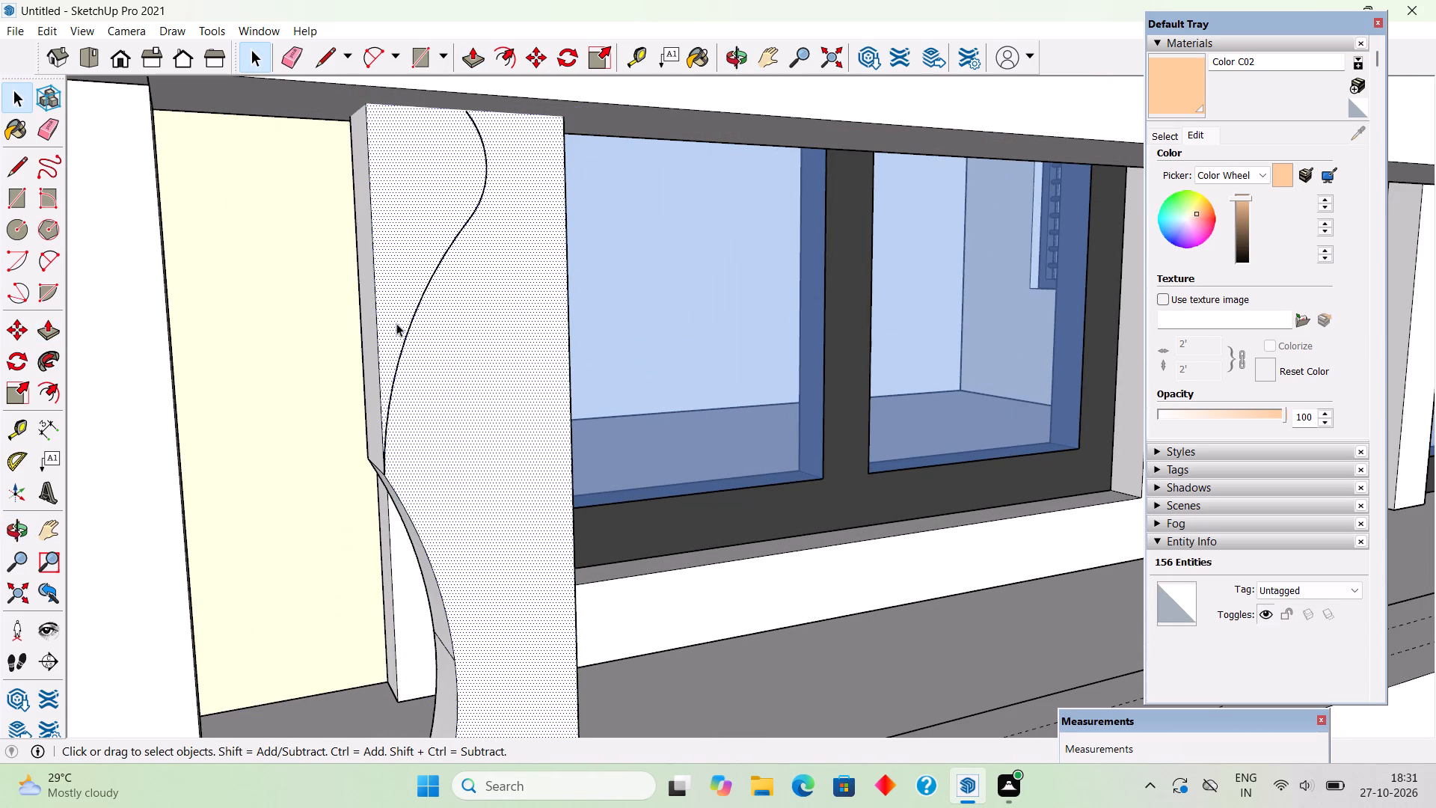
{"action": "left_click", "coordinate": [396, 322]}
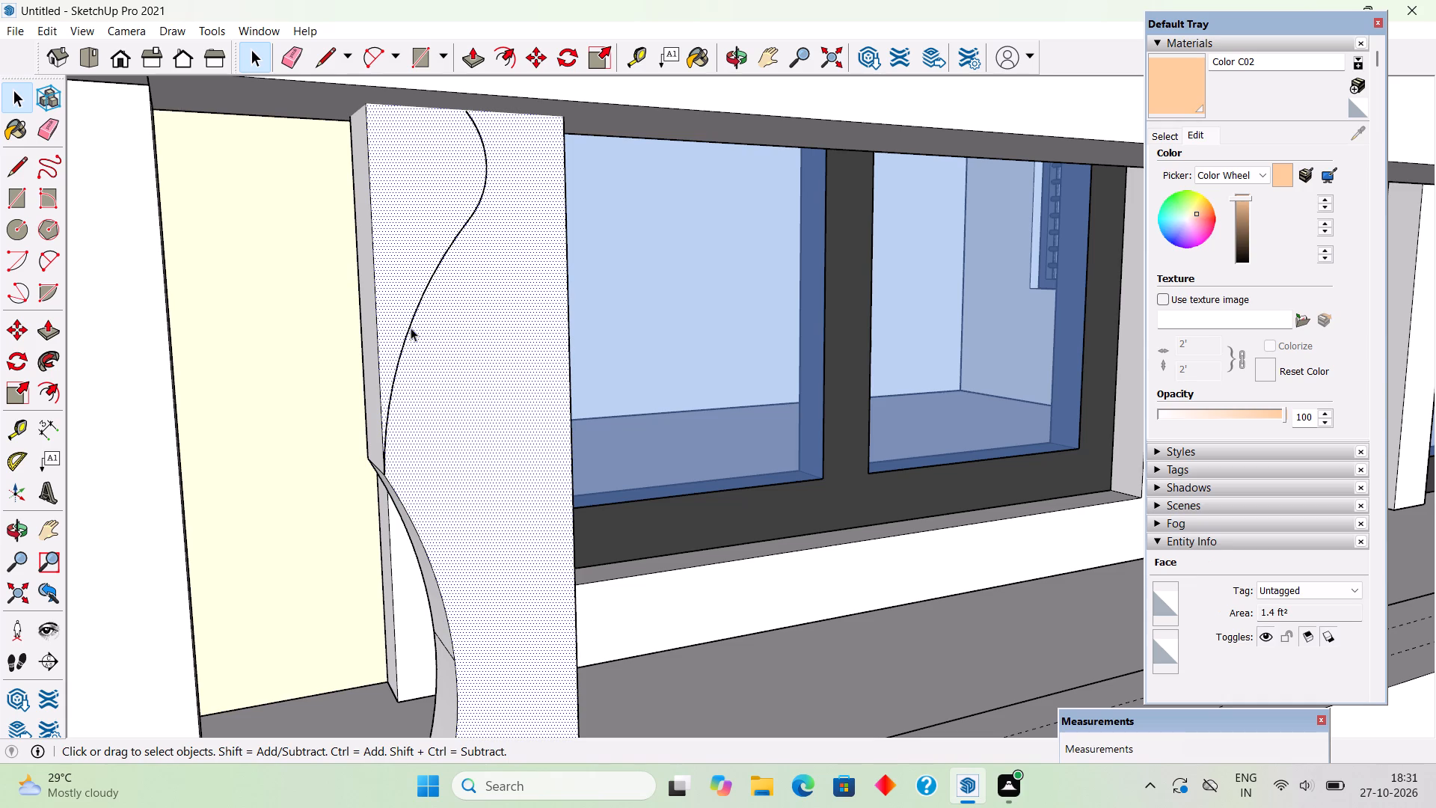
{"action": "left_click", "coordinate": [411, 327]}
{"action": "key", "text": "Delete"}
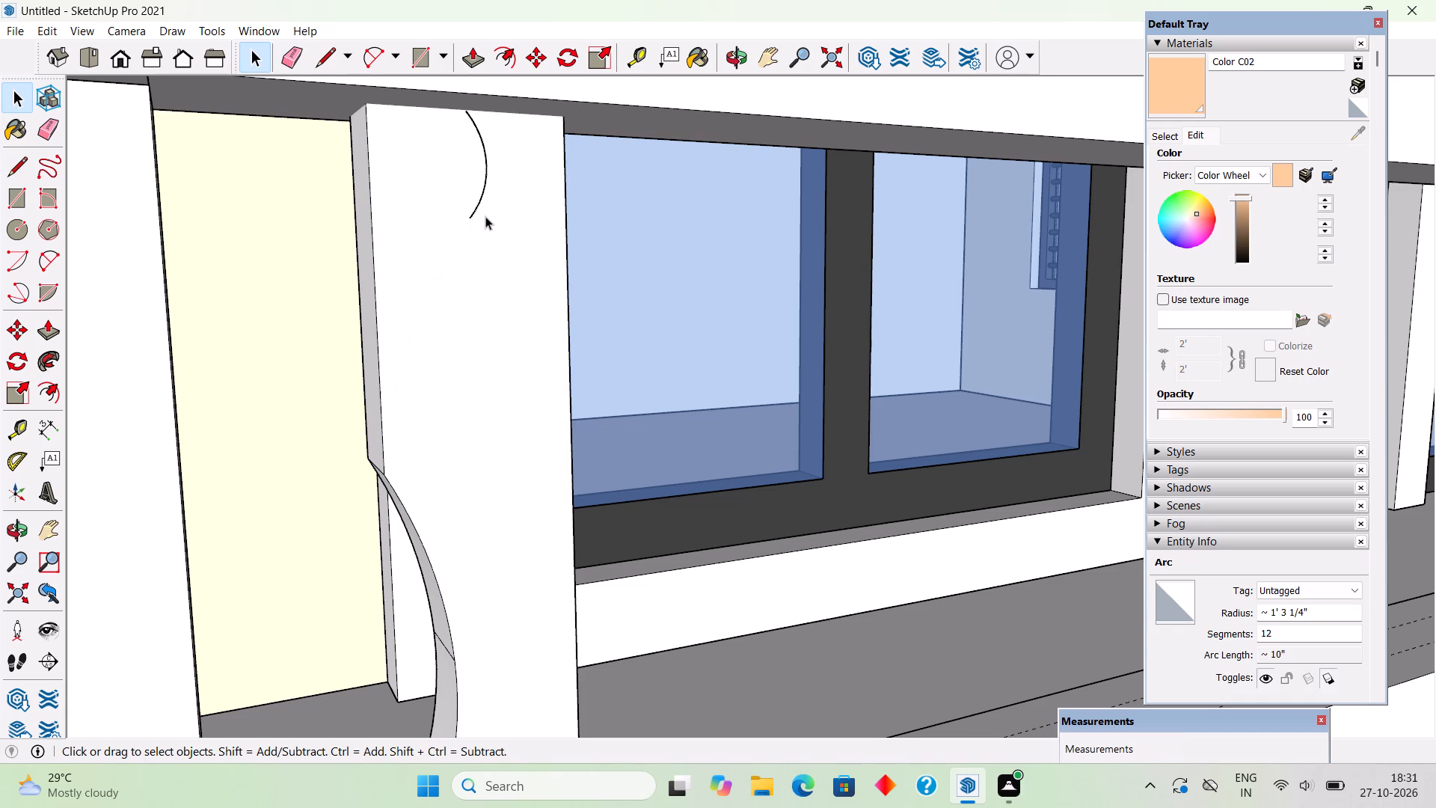
Delete the small top arc left on the baluster's front face, keeping the face itself.
{"action": "left_click", "coordinate": [481, 185]}
{"action": "key", "text": "Delete"}
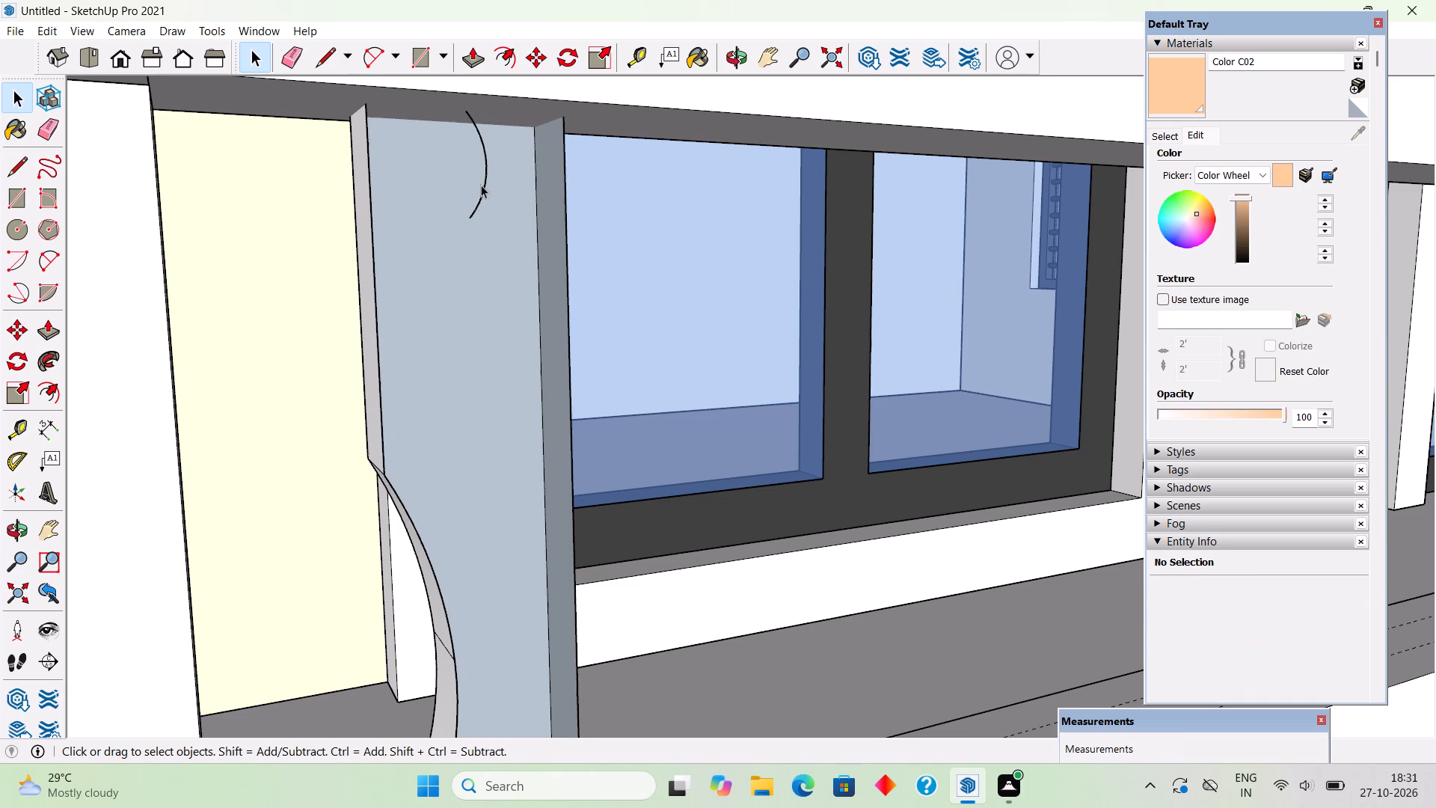
{"action": "key", "text": "ctrl+z"}
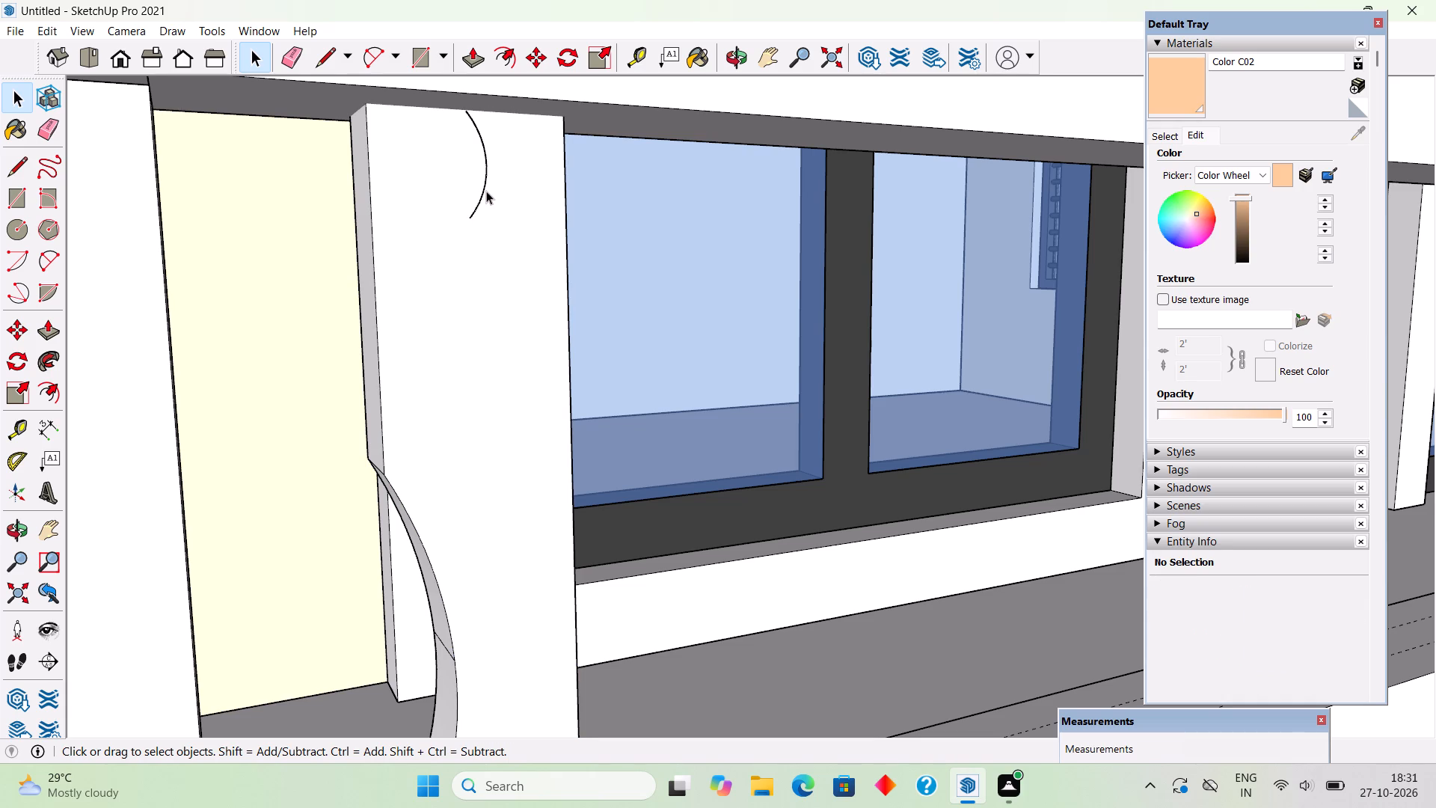
{"action": "left_click", "coordinate": [486, 191]}
{"action": "key", "text": "Delete"}
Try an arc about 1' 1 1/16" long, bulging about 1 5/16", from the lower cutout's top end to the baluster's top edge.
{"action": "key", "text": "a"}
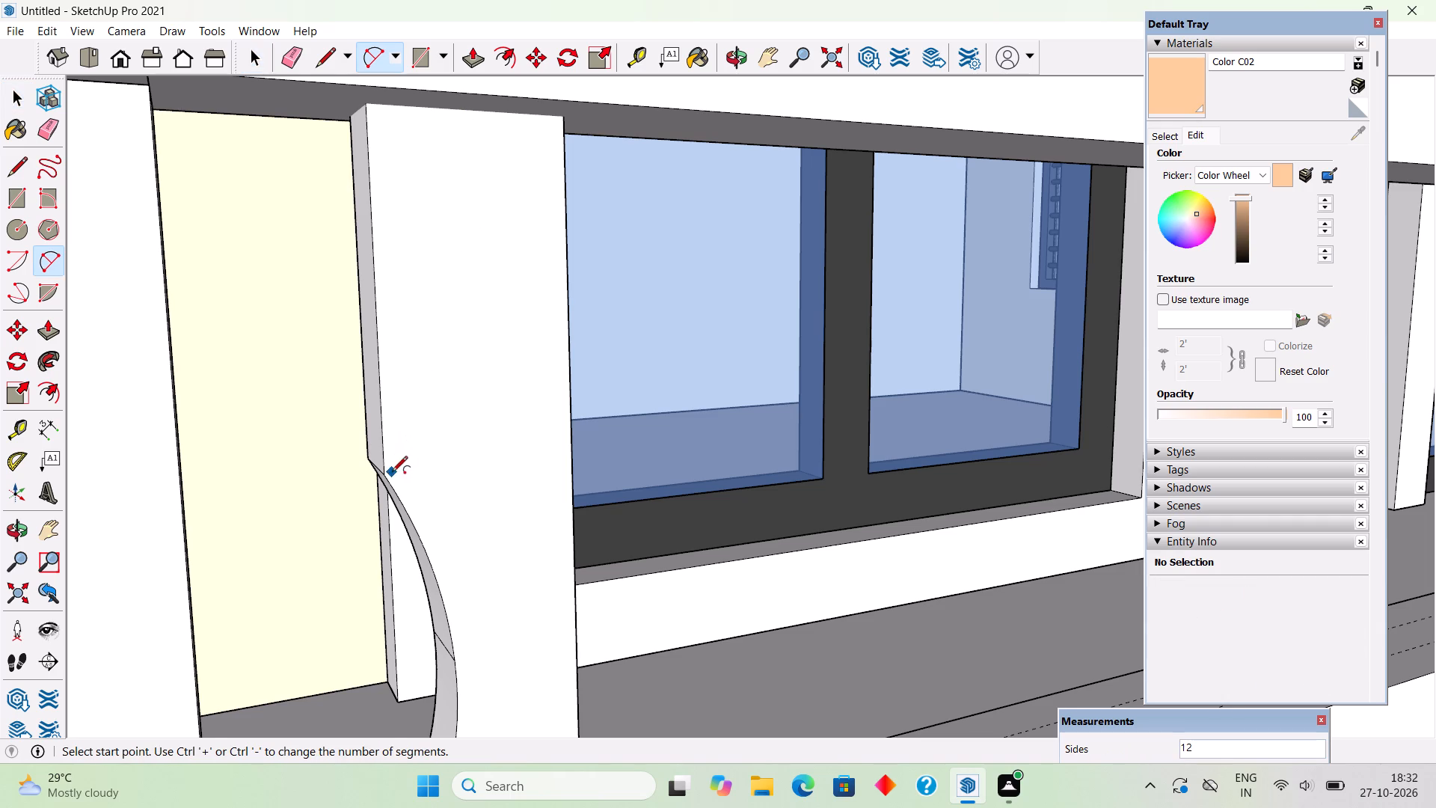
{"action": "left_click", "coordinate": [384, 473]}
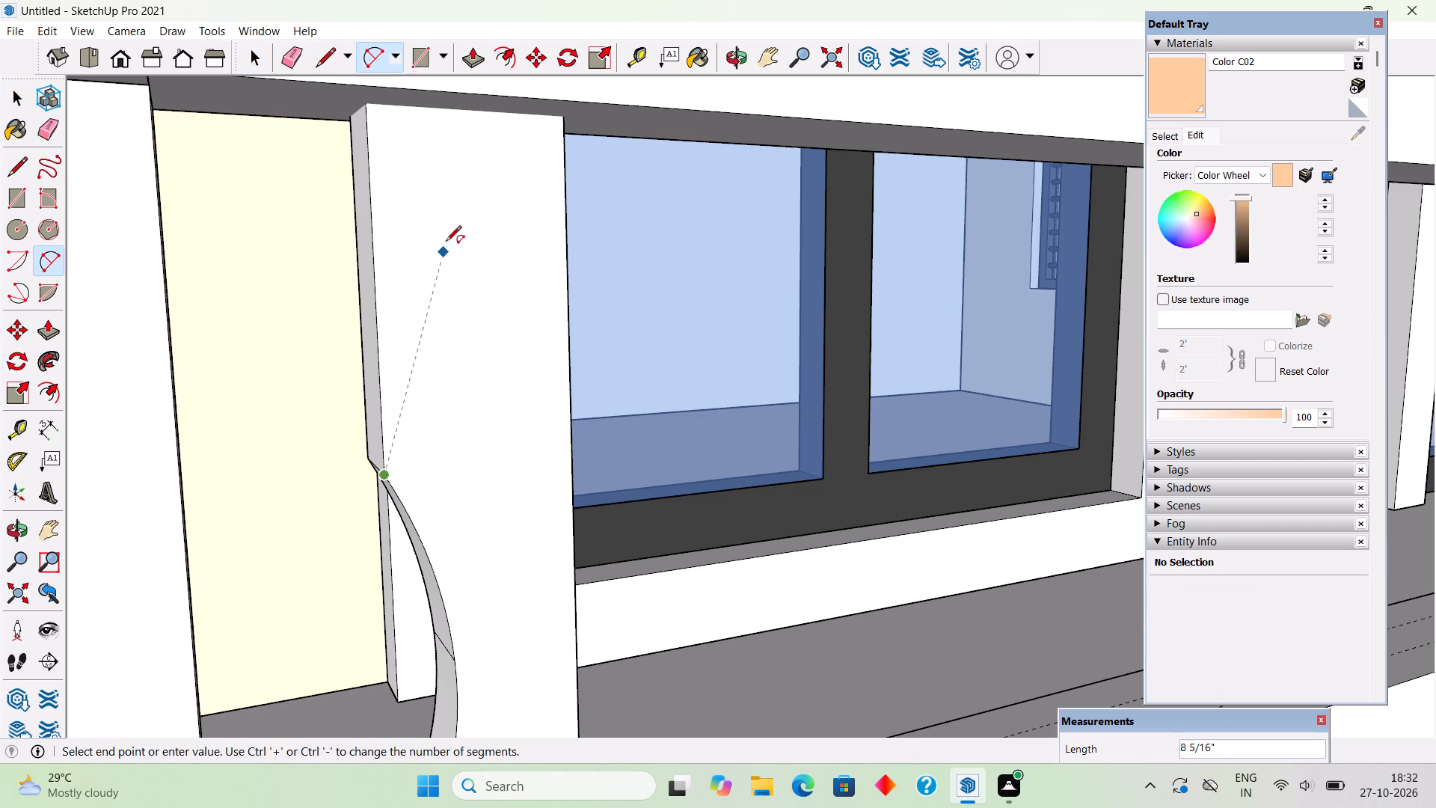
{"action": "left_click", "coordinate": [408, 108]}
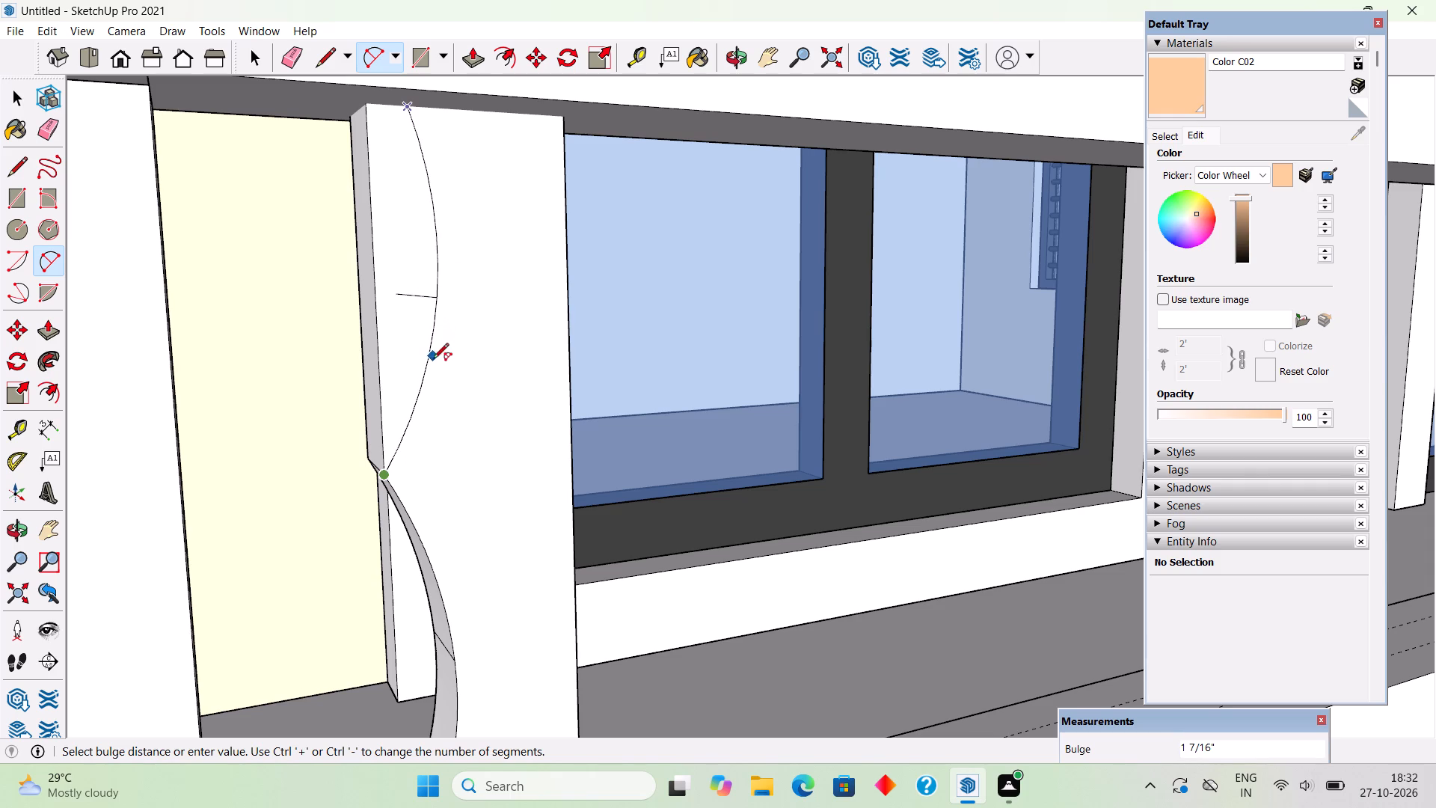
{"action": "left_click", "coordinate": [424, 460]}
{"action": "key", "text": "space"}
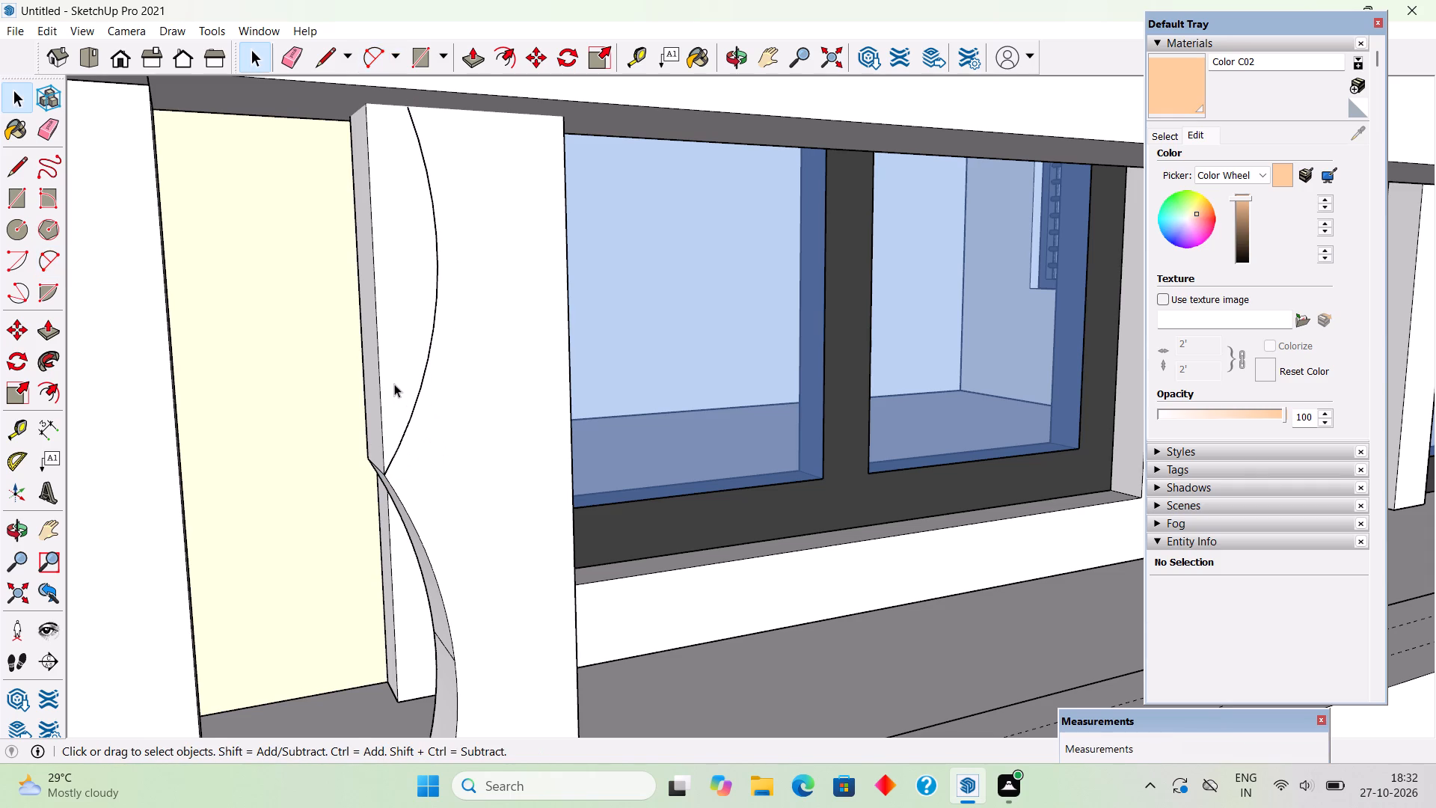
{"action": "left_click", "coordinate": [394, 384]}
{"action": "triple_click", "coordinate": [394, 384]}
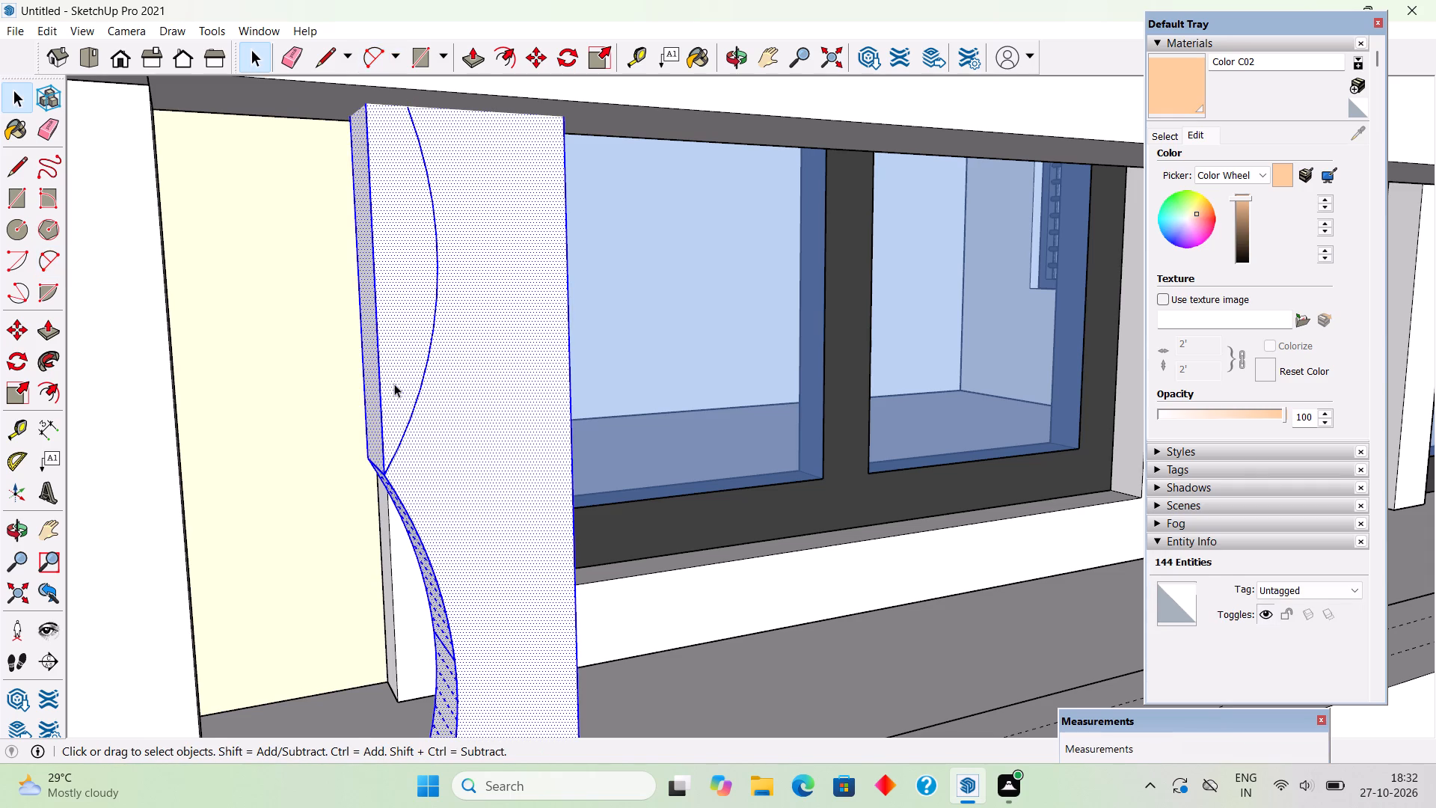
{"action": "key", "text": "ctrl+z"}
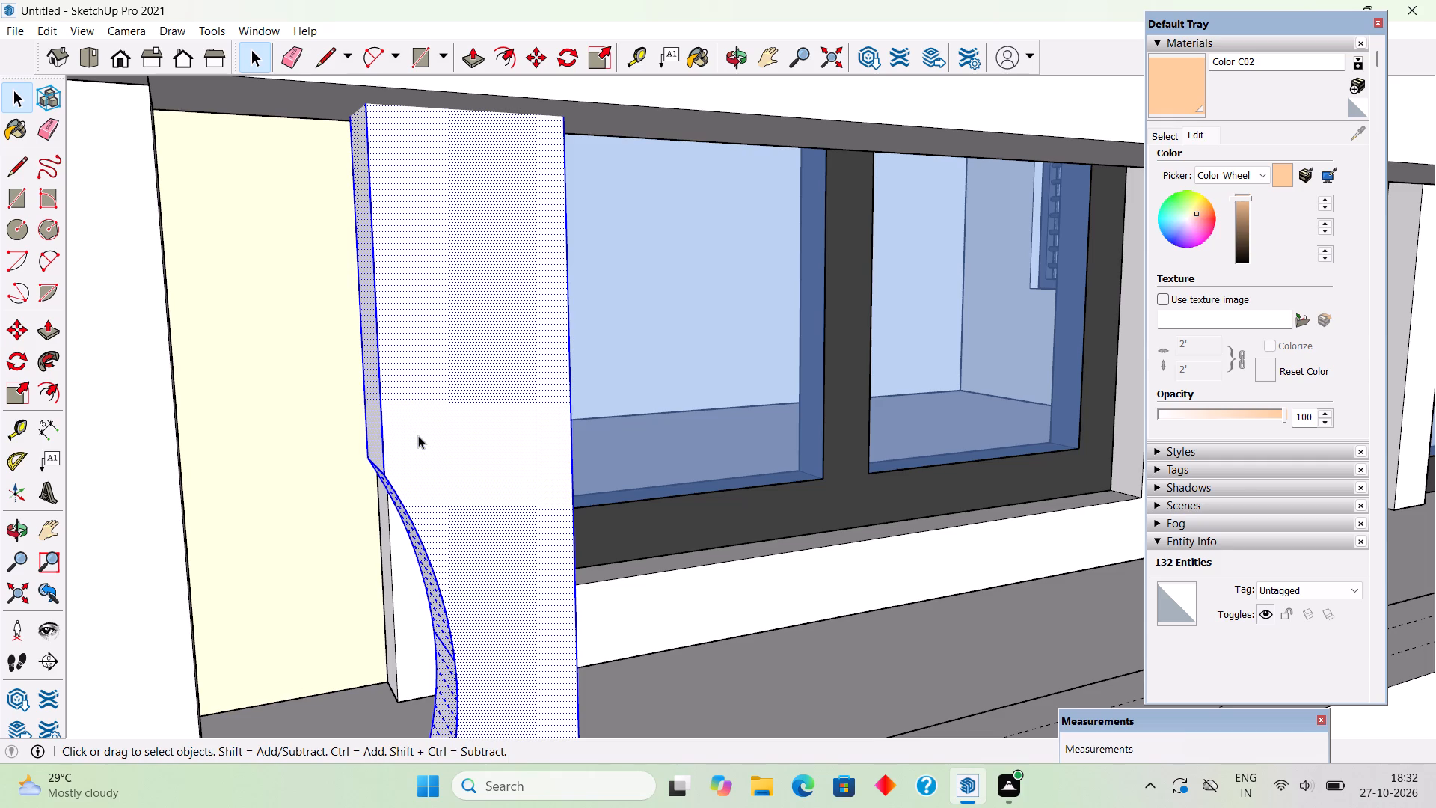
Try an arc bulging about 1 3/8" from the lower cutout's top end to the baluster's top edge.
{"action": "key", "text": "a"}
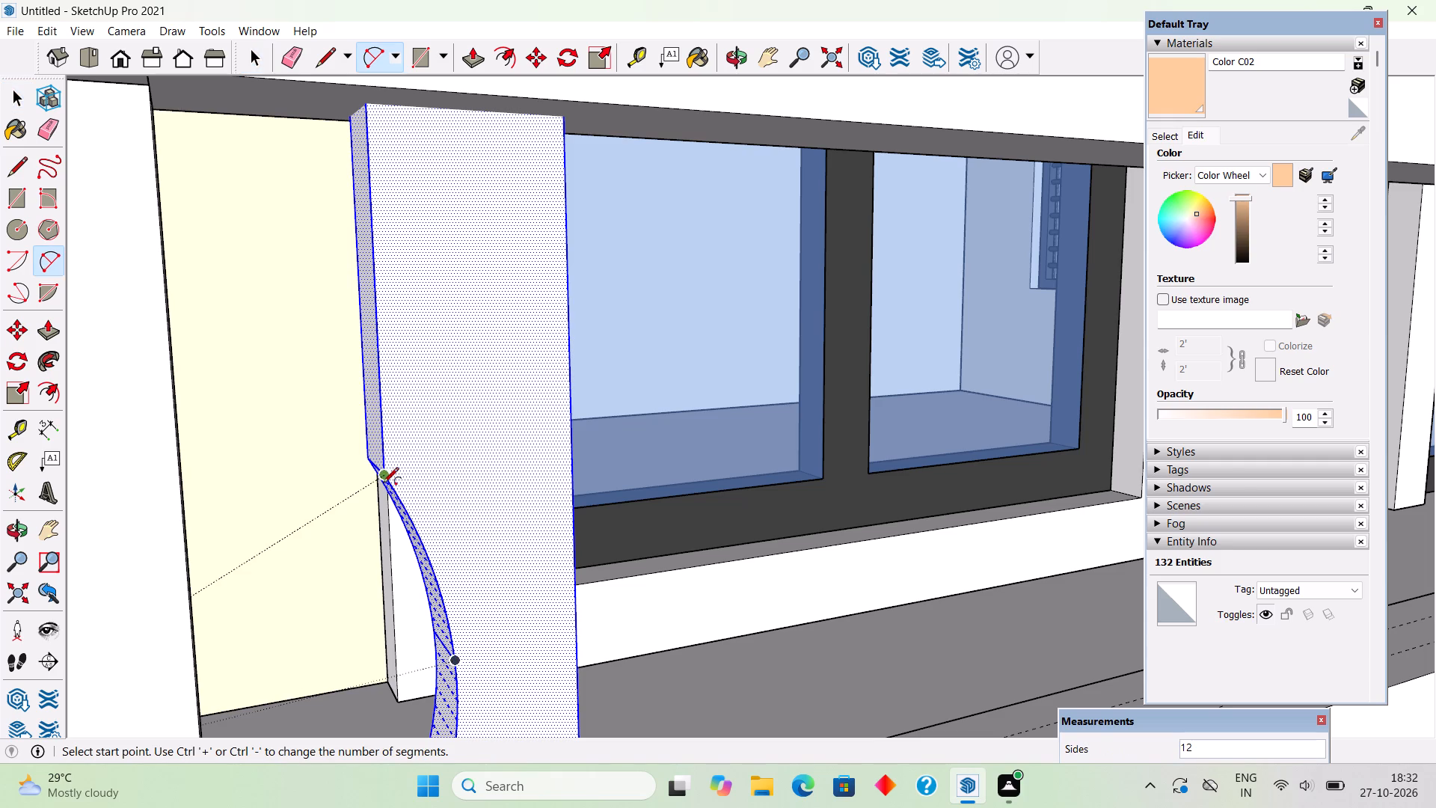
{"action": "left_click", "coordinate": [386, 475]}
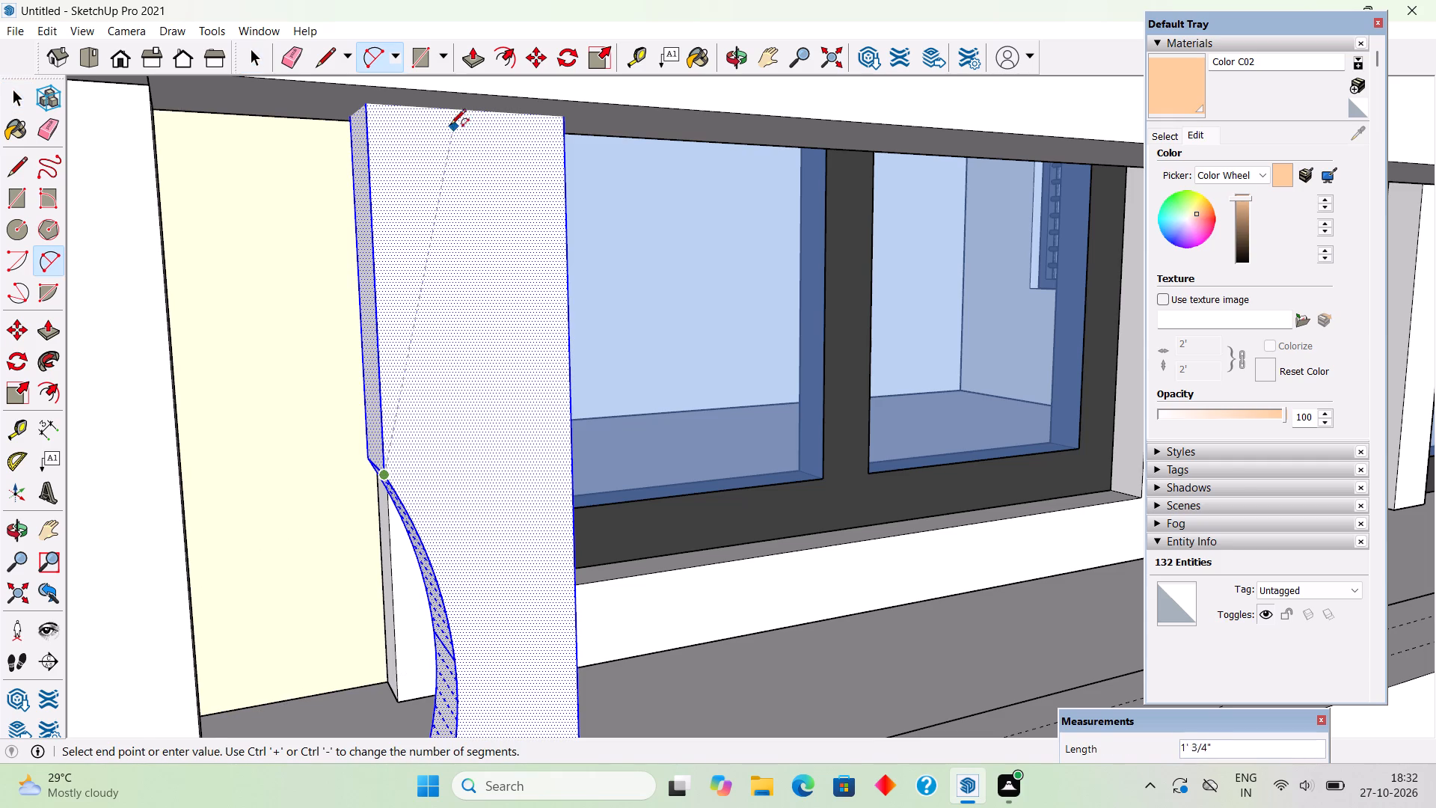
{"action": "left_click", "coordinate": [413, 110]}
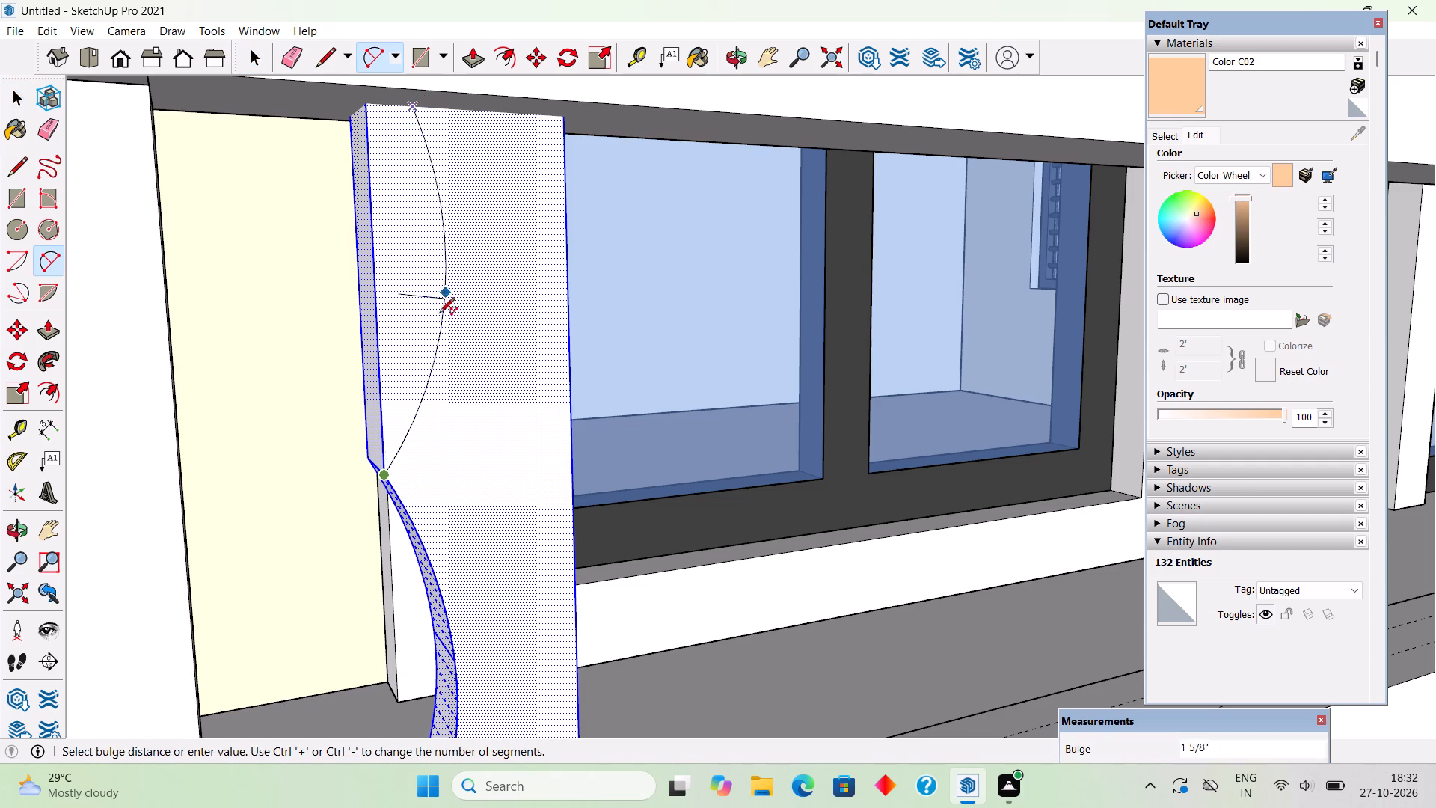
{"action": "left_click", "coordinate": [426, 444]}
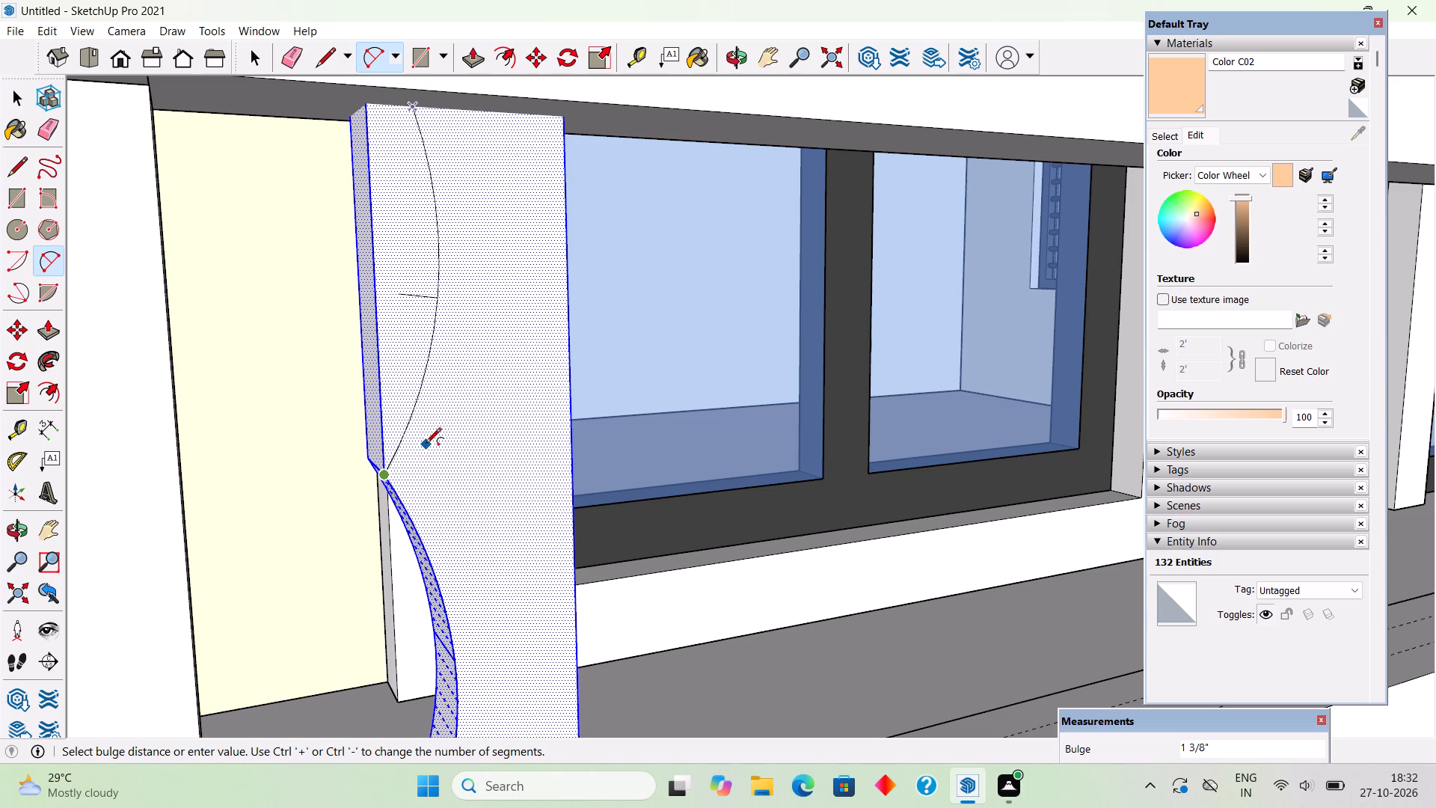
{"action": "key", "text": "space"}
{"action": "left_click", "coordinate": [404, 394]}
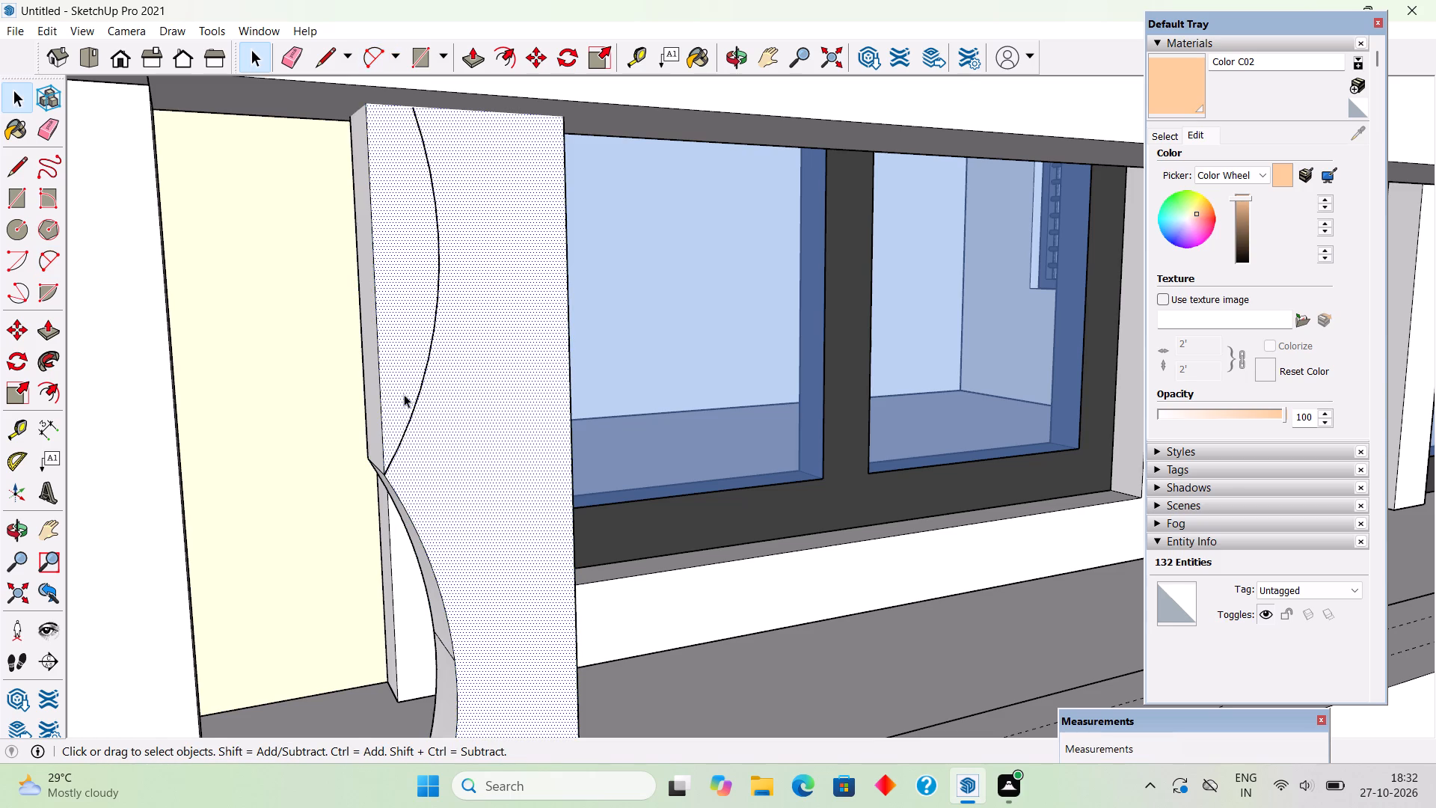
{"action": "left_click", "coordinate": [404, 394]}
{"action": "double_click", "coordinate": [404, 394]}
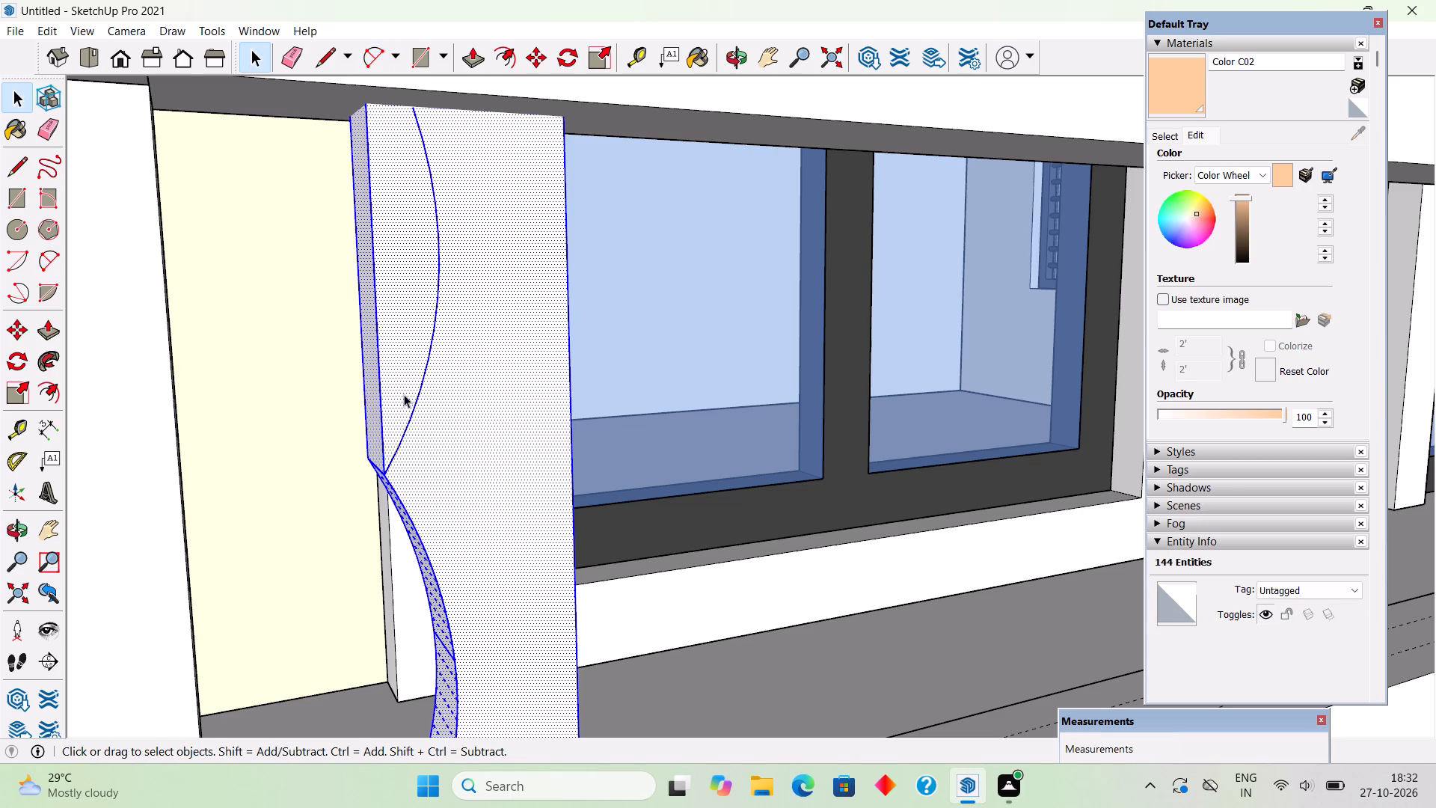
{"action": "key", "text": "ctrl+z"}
Push/Pull the corner piece outside the bottom arc back 3 11/16", rounding the baluster's lower corner below the curved cutout.
{"action": "scroll", "coordinate": [441, 376], "scroll_direction": "down", "scroll_amount": 10}
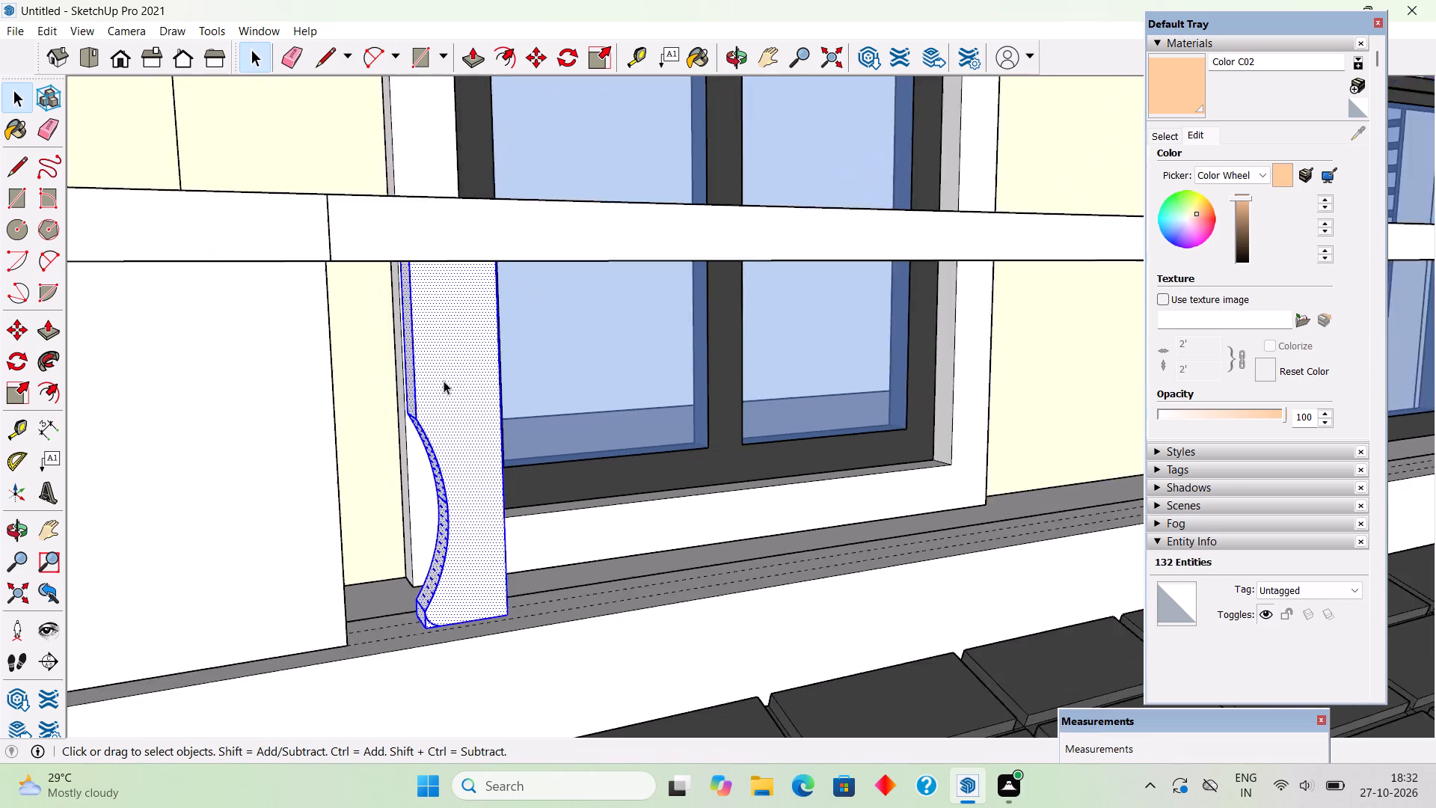
{"action": "scroll", "coordinate": [444, 381], "scroll_direction": "down", "scroll_amount": 3}
{"action": "middle_click_drag", "start_coordinate": [470, 464], "coordinate": [384, 495]}
{"action": "scroll", "coordinate": [440, 573], "scroll_direction": "up", "scroll_amount": 17}
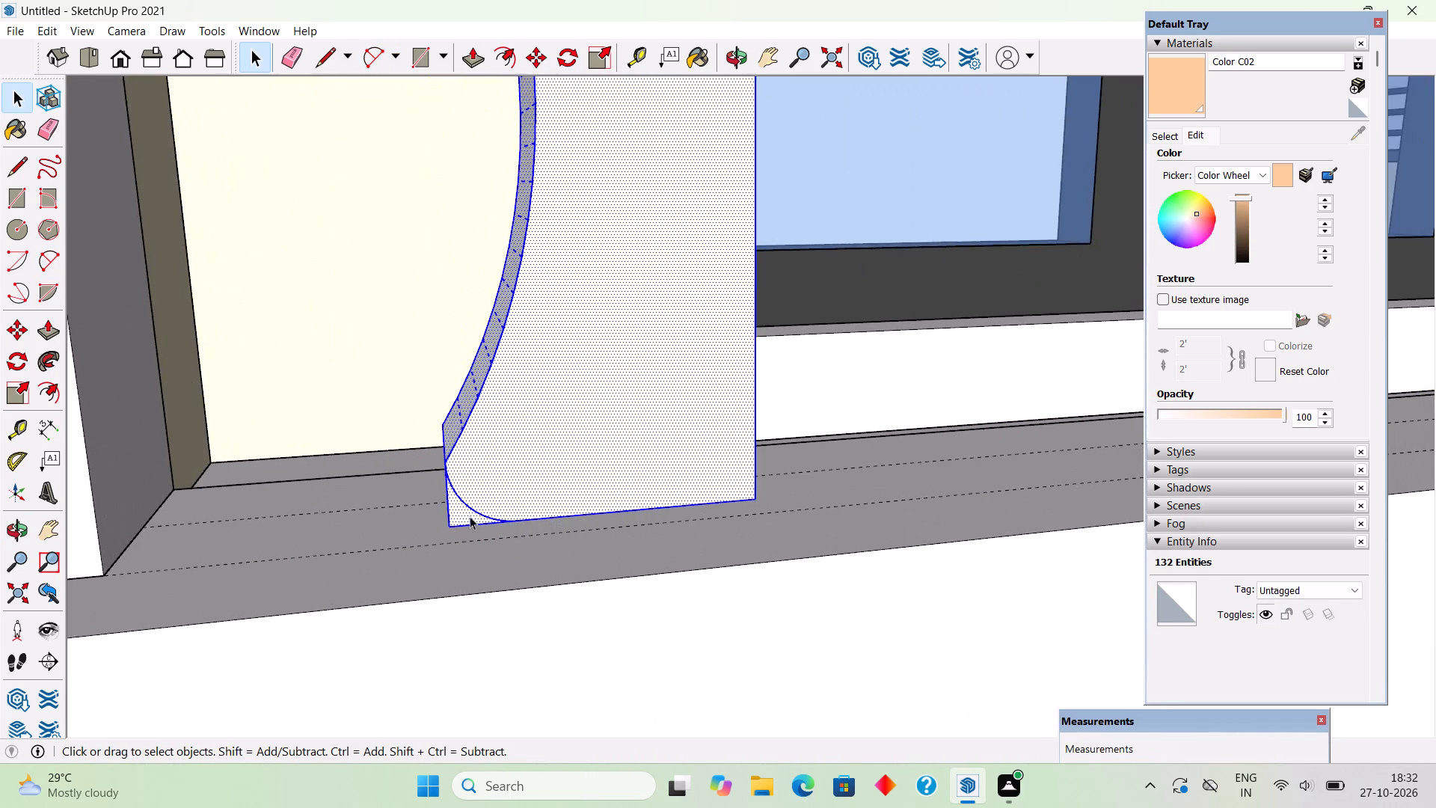
{"action": "scroll", "coordinate": [470, 516], "scroll_direction": "up", "scroll_amount": 4}
{"action": "middle_click_drag", "start_coordinate": [541, 444], "coordinate": [616, 366]}
{"action": "key", "text": "p"}
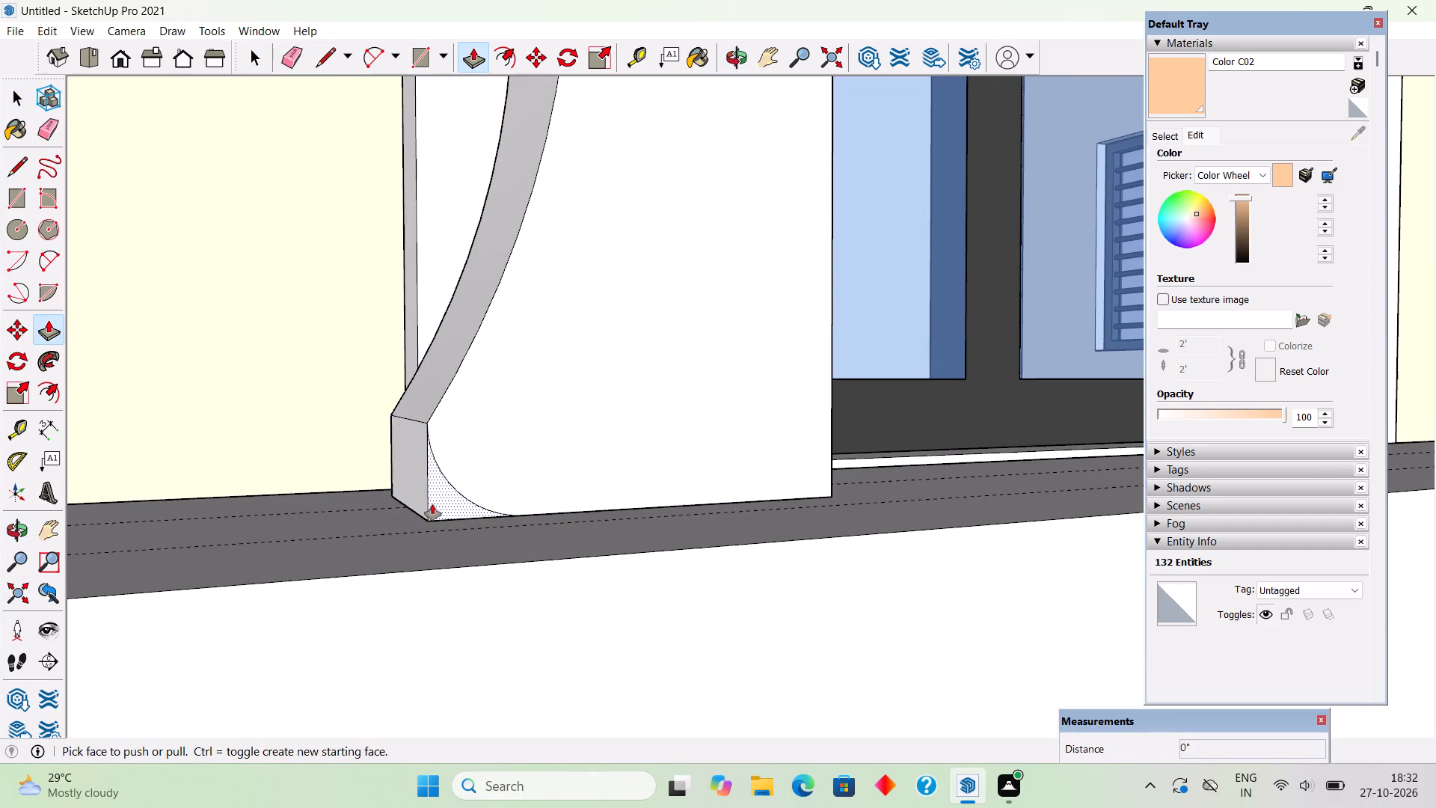
{"action": "left_click_drag", "start_coordinate": [440, 501], "coordinate": [388, 449]}
Push/Pull the baluster's straight side face outward, away from the curved cutout, to widen the baluster.
{"action": "scroll", "coordinate": [432, 560], "scroll_direction": "down", "scroll_amount": 5}
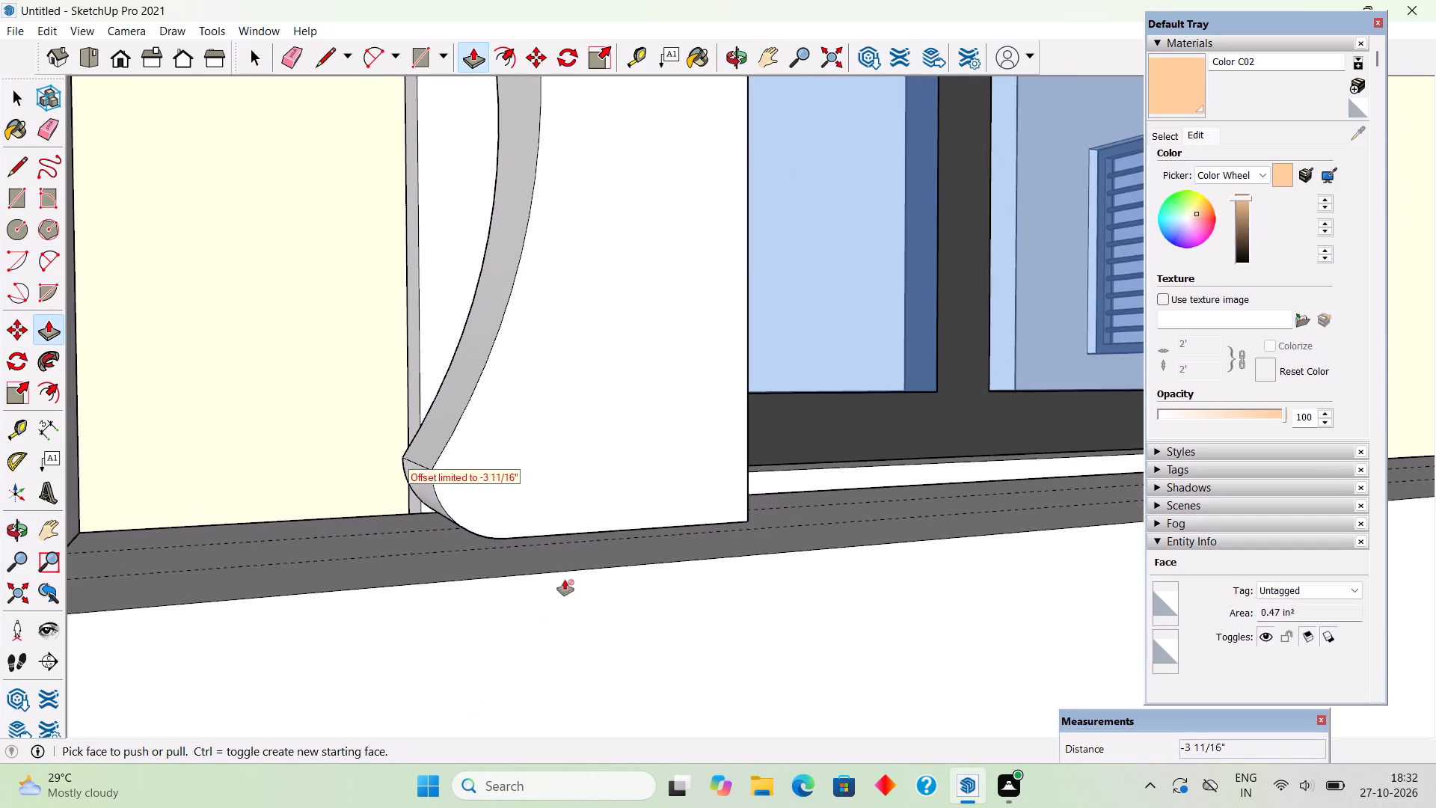
{"action": "scroll", "coordinate": [567, 578], "scroll_direction": "down", "scroll_amount": 15}
{"action": "middle_click_drag", "start_coordinate": [578, 526], "coordinate": [464, 542]}
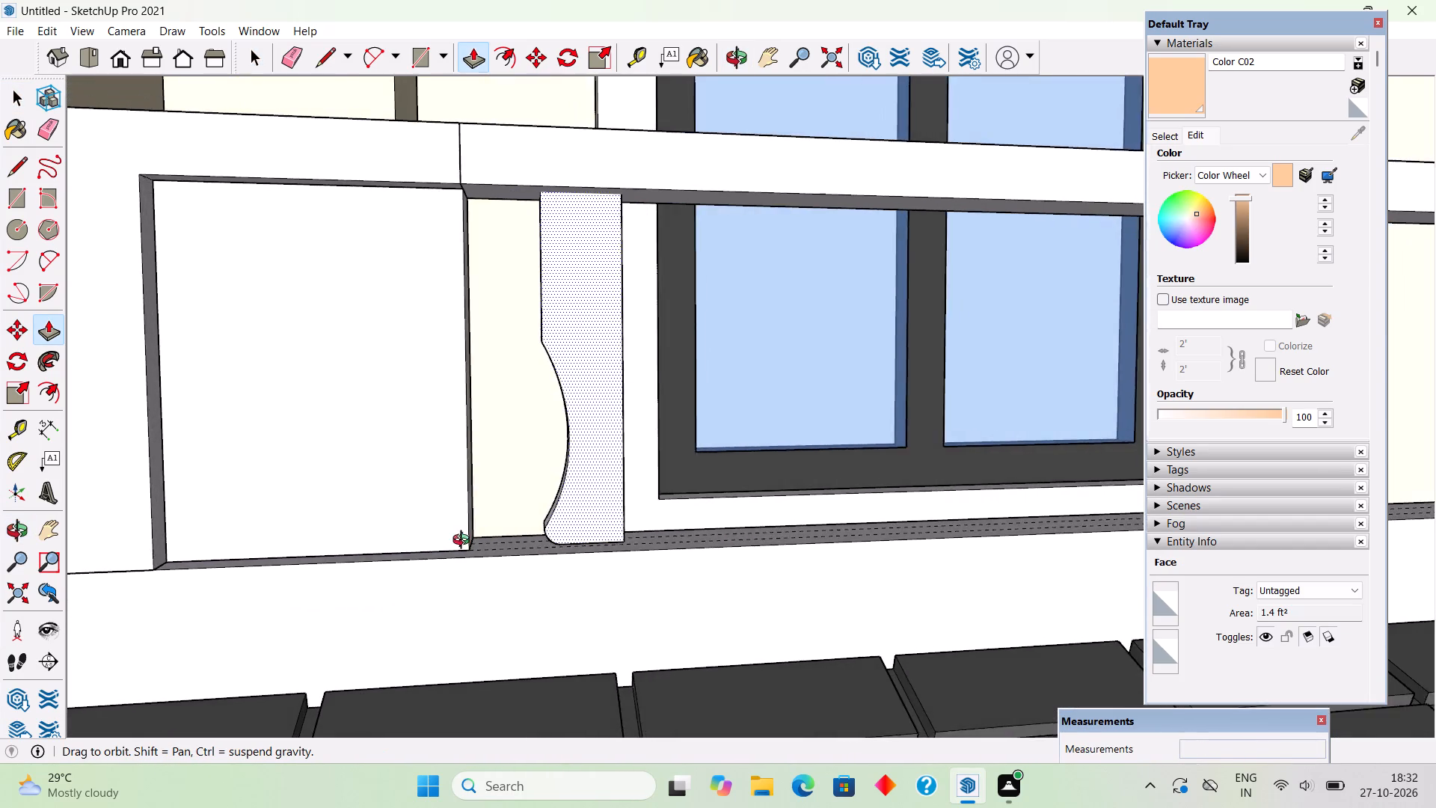
{"action": "middle_click_drag", "start_coordinate": [464, 542], "coordinate": [449, 564]}
{"action": "scroll", "coordinate": [628, 527], "scroll_direction": "up", "scroll_amount": 4}
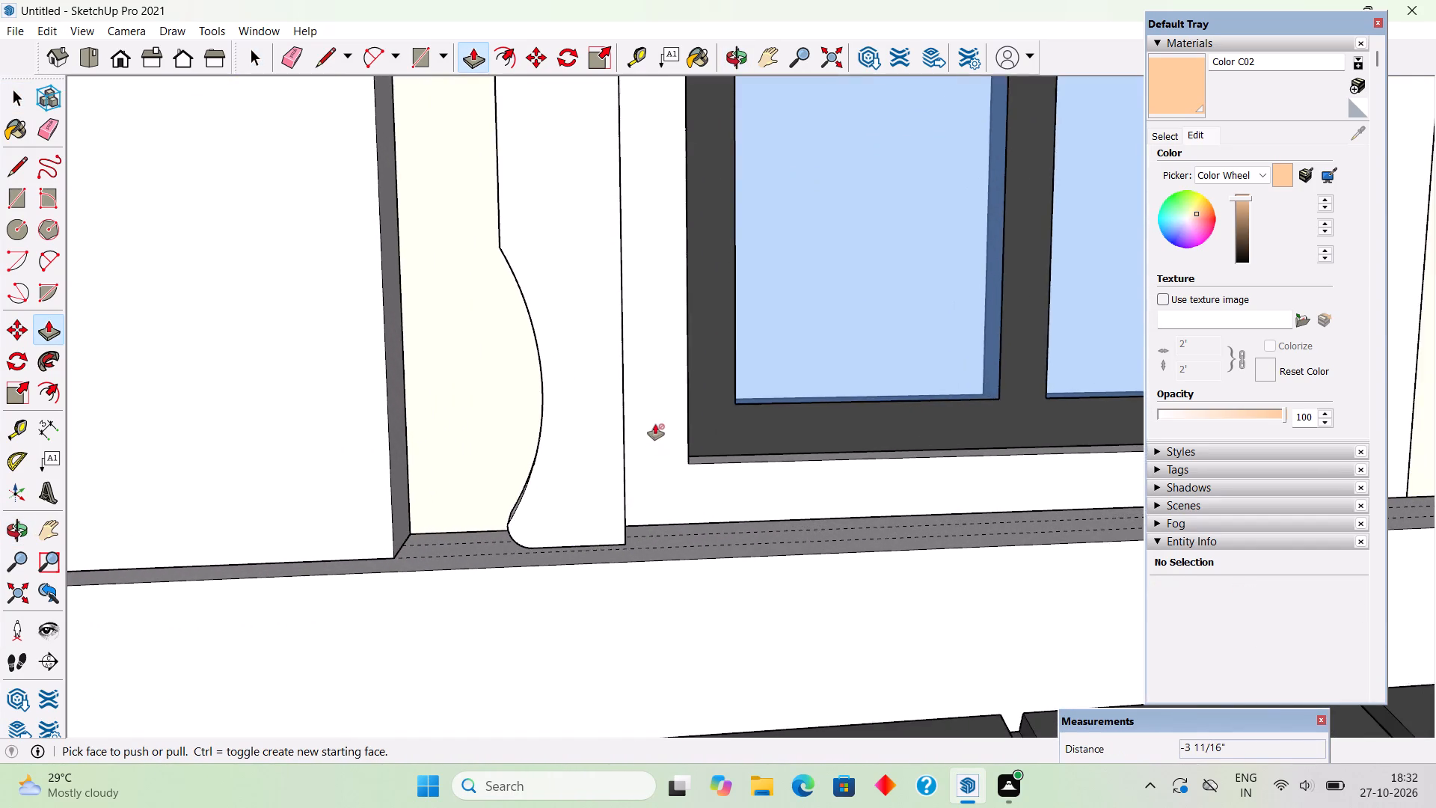
{"action": "middle_click_drag", "start_coordinate": [559, 417], "coordinate": [357, 440]}
{"action": "left_click", "coordinate": [615, 418]}
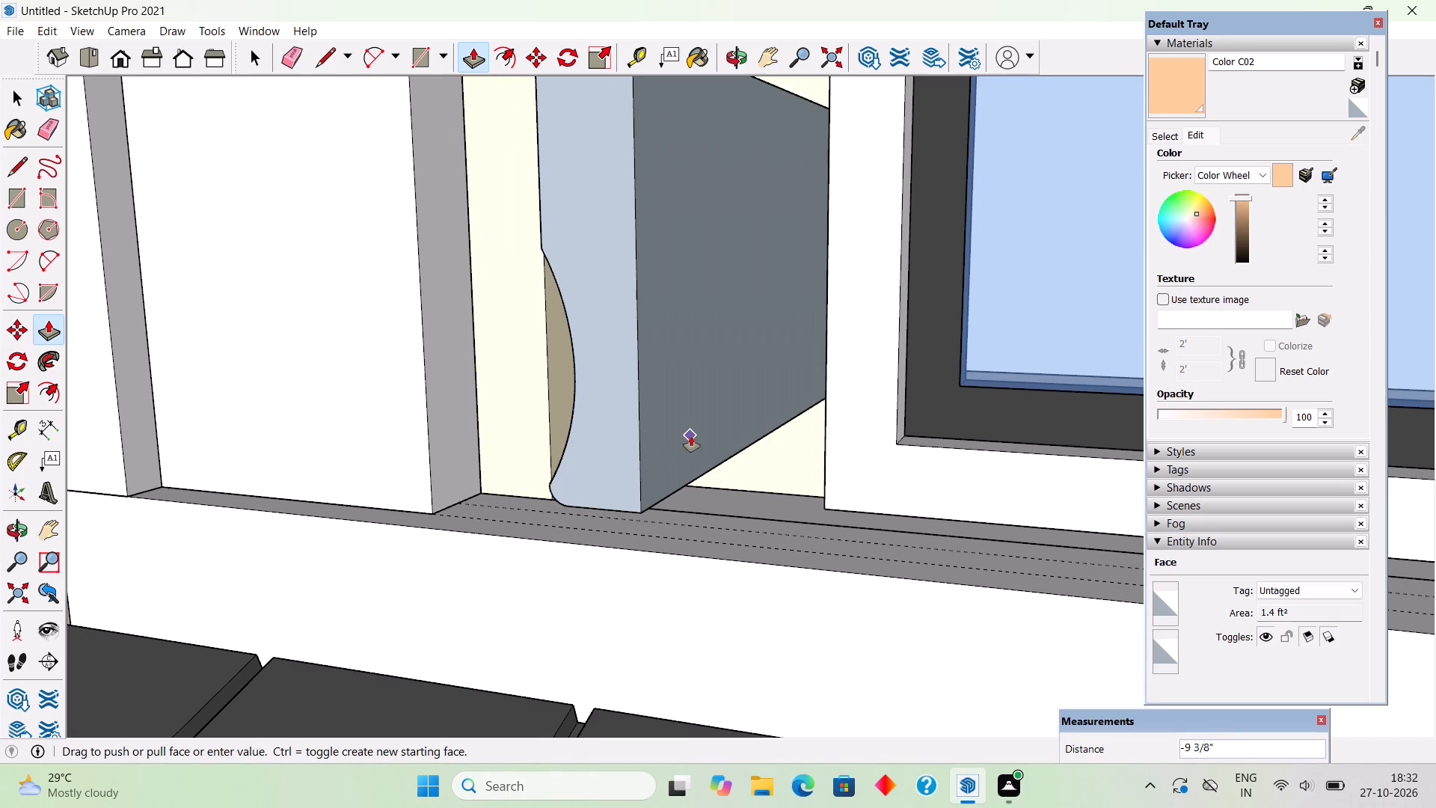
{"action": "key", "text": "space"}
{"action": "left_click", "coordinate": [627, 442]}
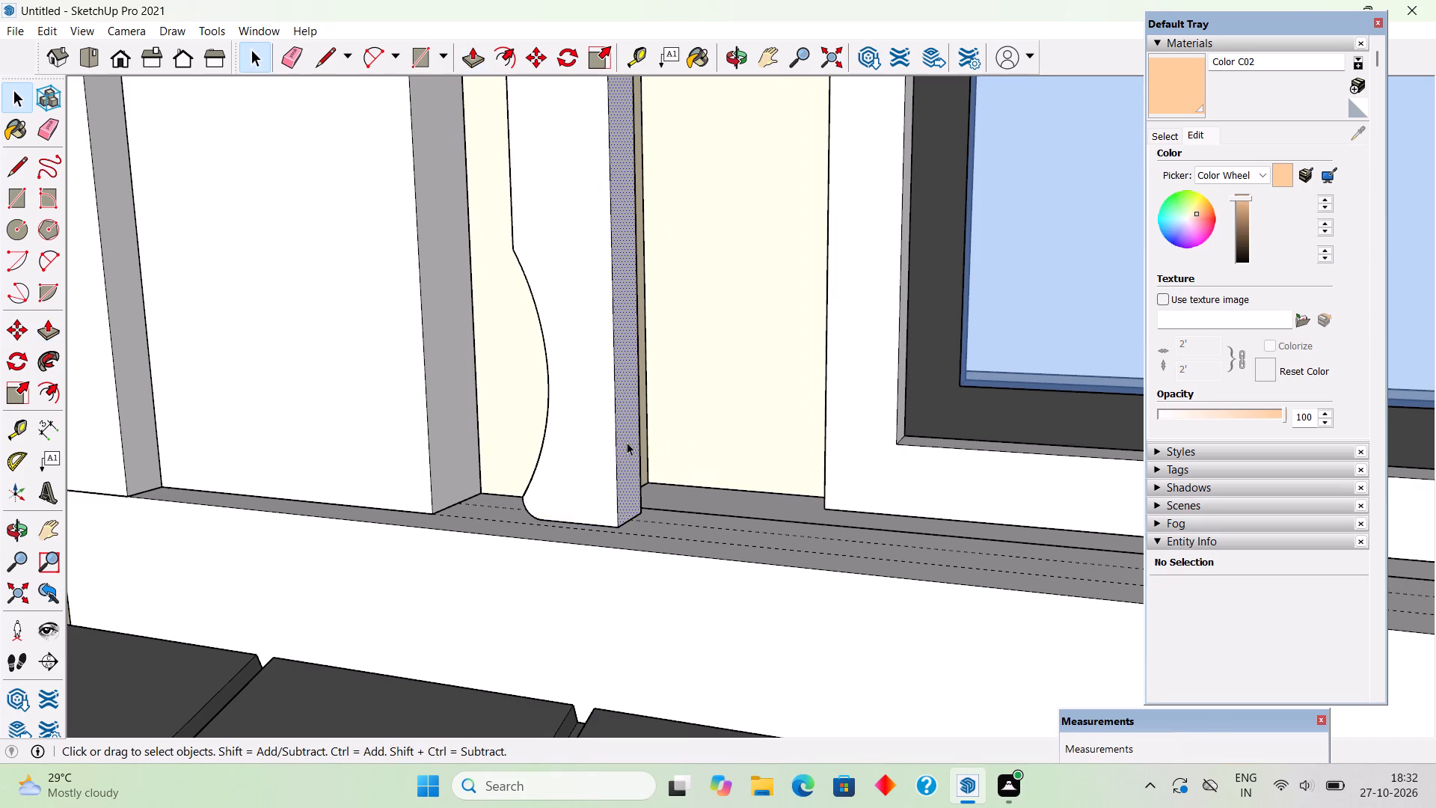
{"action": "key", "text": "p"}
{"action": "left_click", "coordinate": [627, 442]}
{"action": "left_click", "coordinate": [676, 457]}
{"action": "key", "text": "space"}
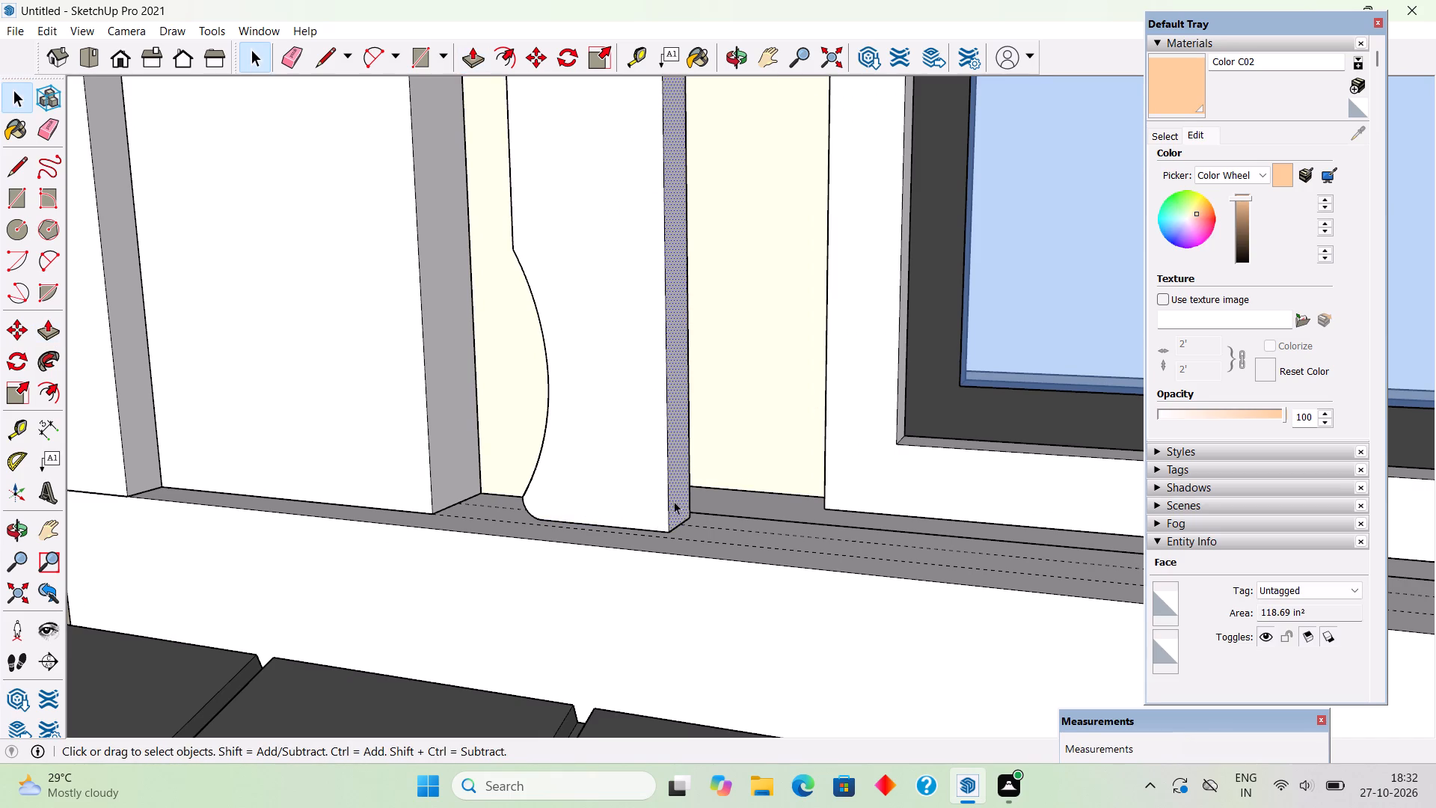
Draw a tangent fillet arc across the front face's bottom corner on the baluster's straight side.
{"action": "middle_click_drag", "start_coordinate": [655, 536], "coordinate": [755, 557]}
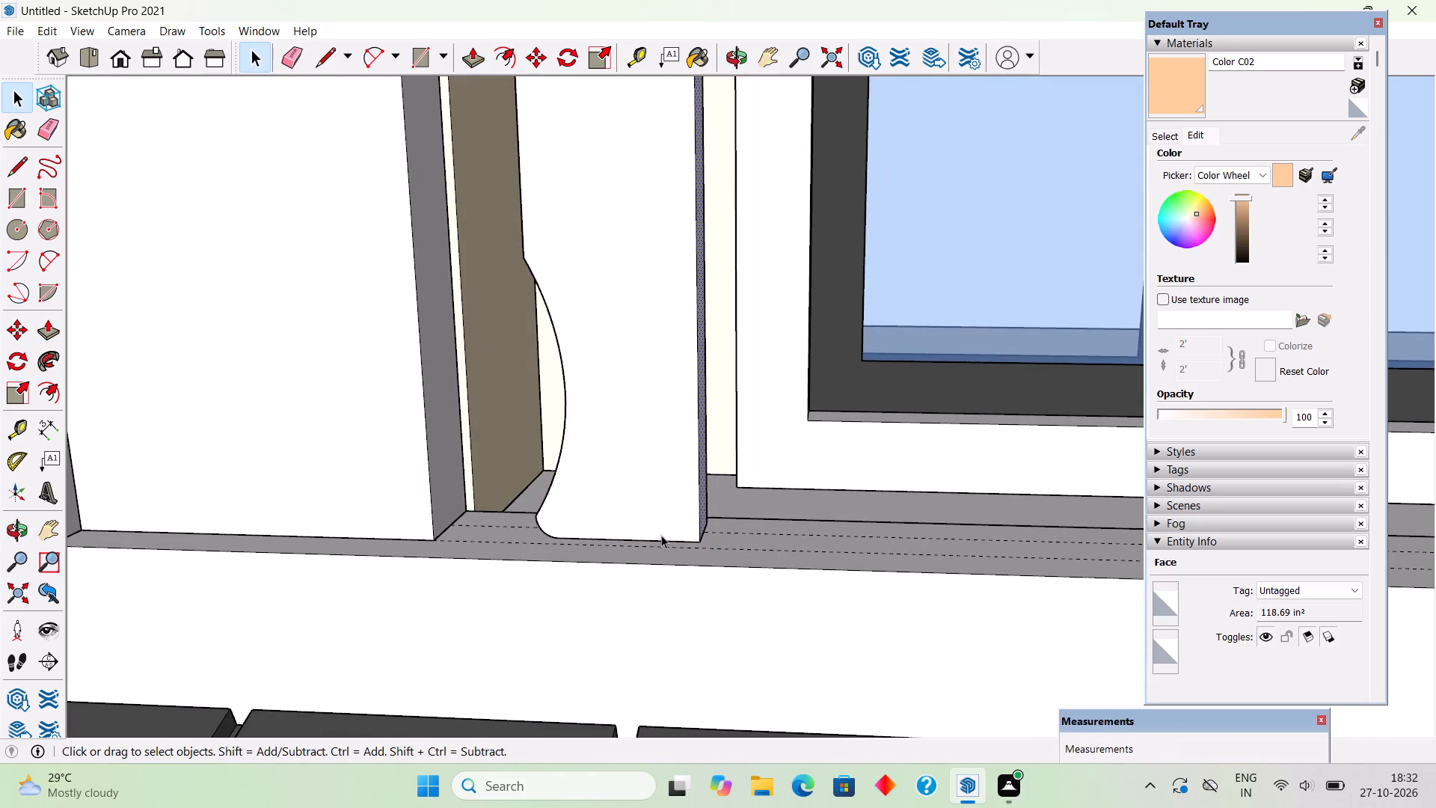
{"action": "key", "text": "a"}
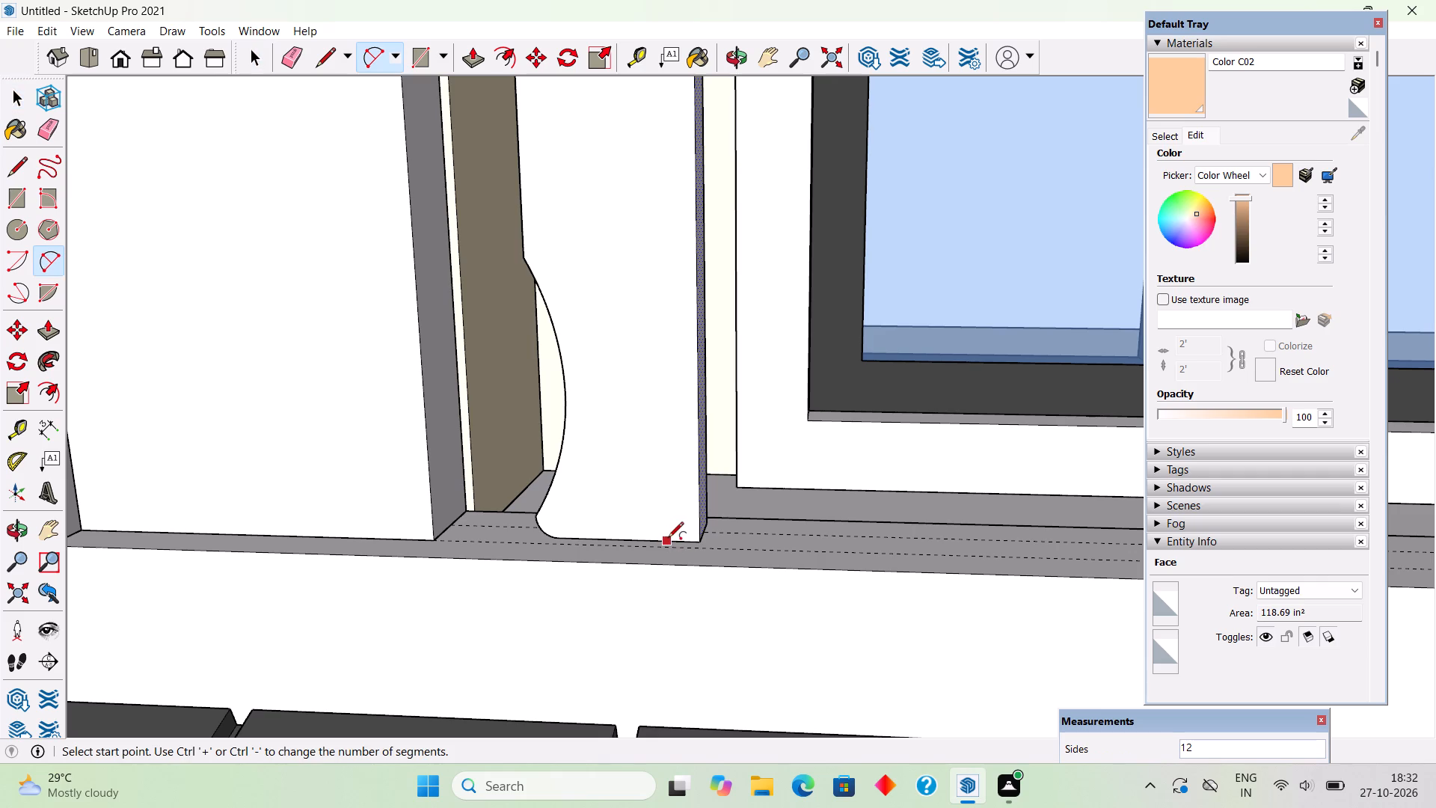
{"action": "left_click", "coordinate": [668, 539]}
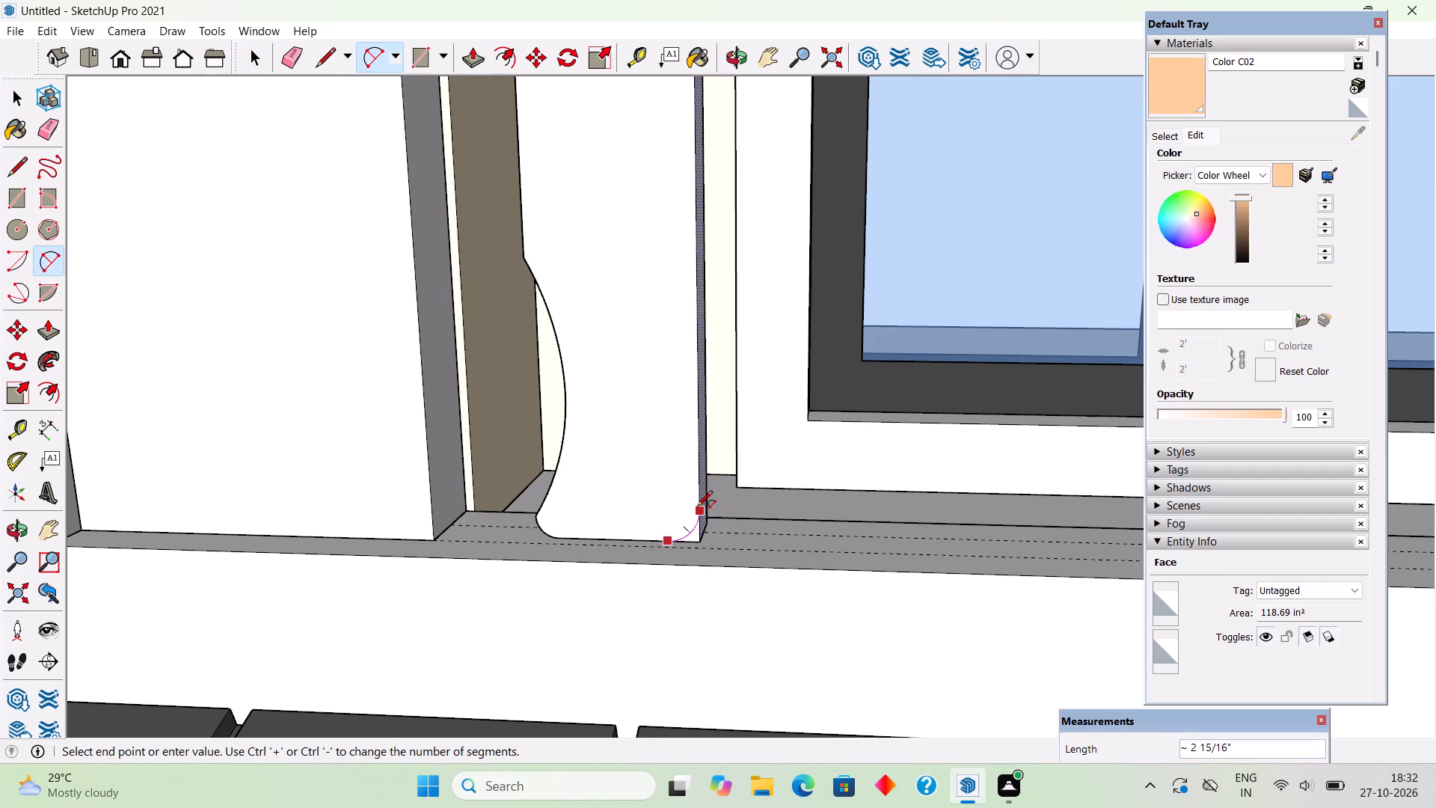
{"action": "scroll", "coordinate": [698, 509], "scroll_direction": "down", "scroll_amount": 1}
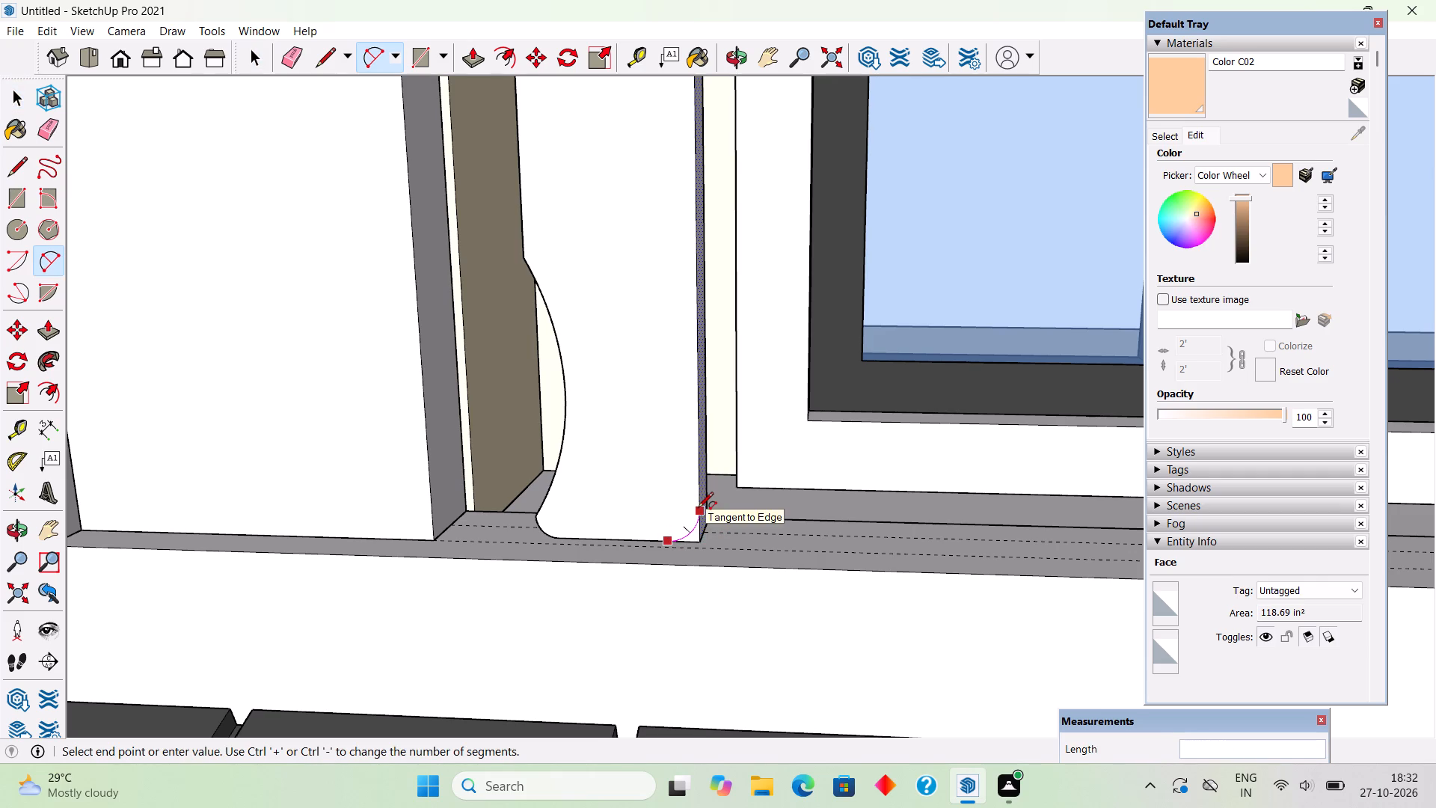
{"action": "scroll", "coordinate": [698, 509], "scroll_direction": "down", "scroll_amount": 1}
{"action": "middle_click_drag", "start_coordinate": [702, 518], "coordinate": [817, 490]}
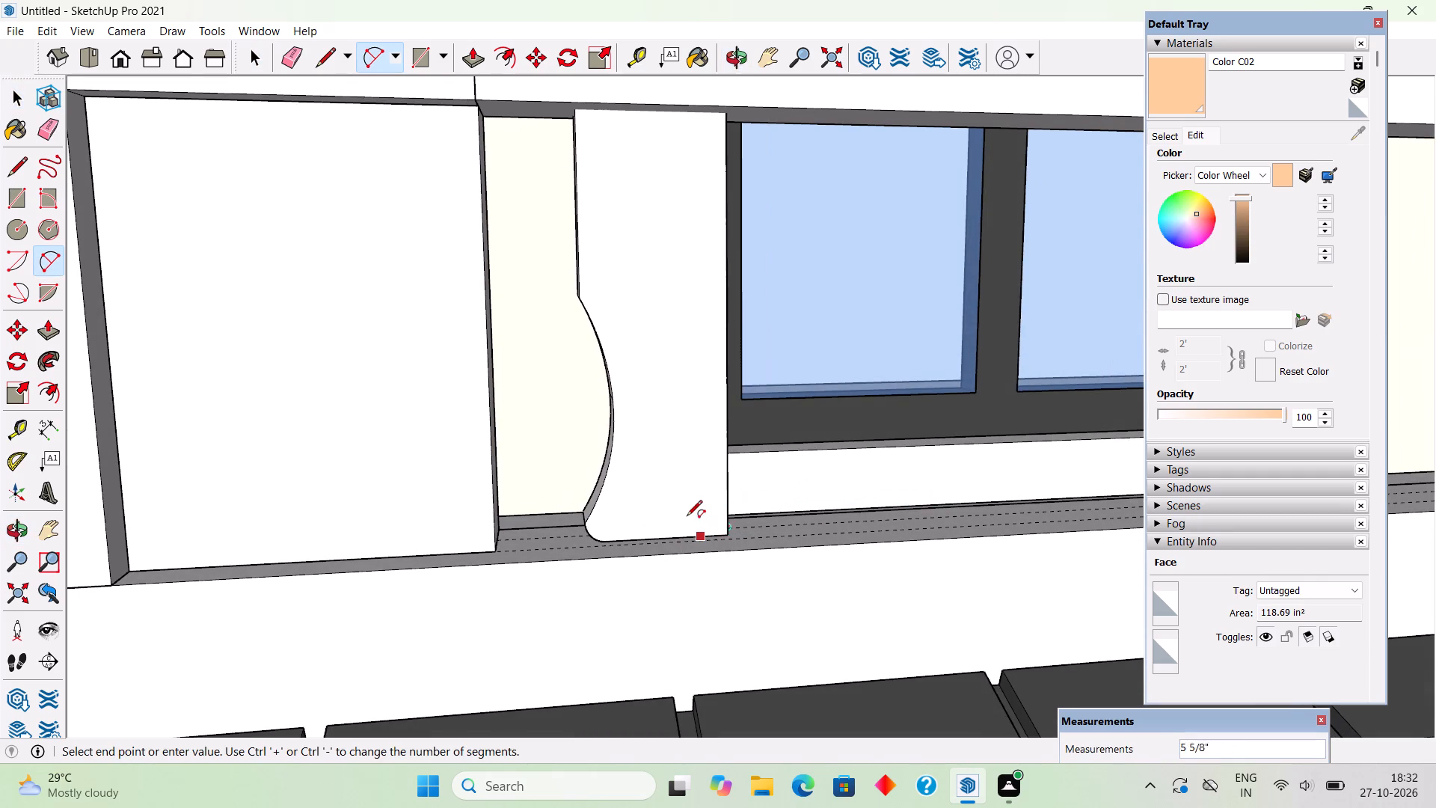
{"action": "scroll", "coordinate": [669, 519], "scroll_direction": "up", "scroll_amount": 7}
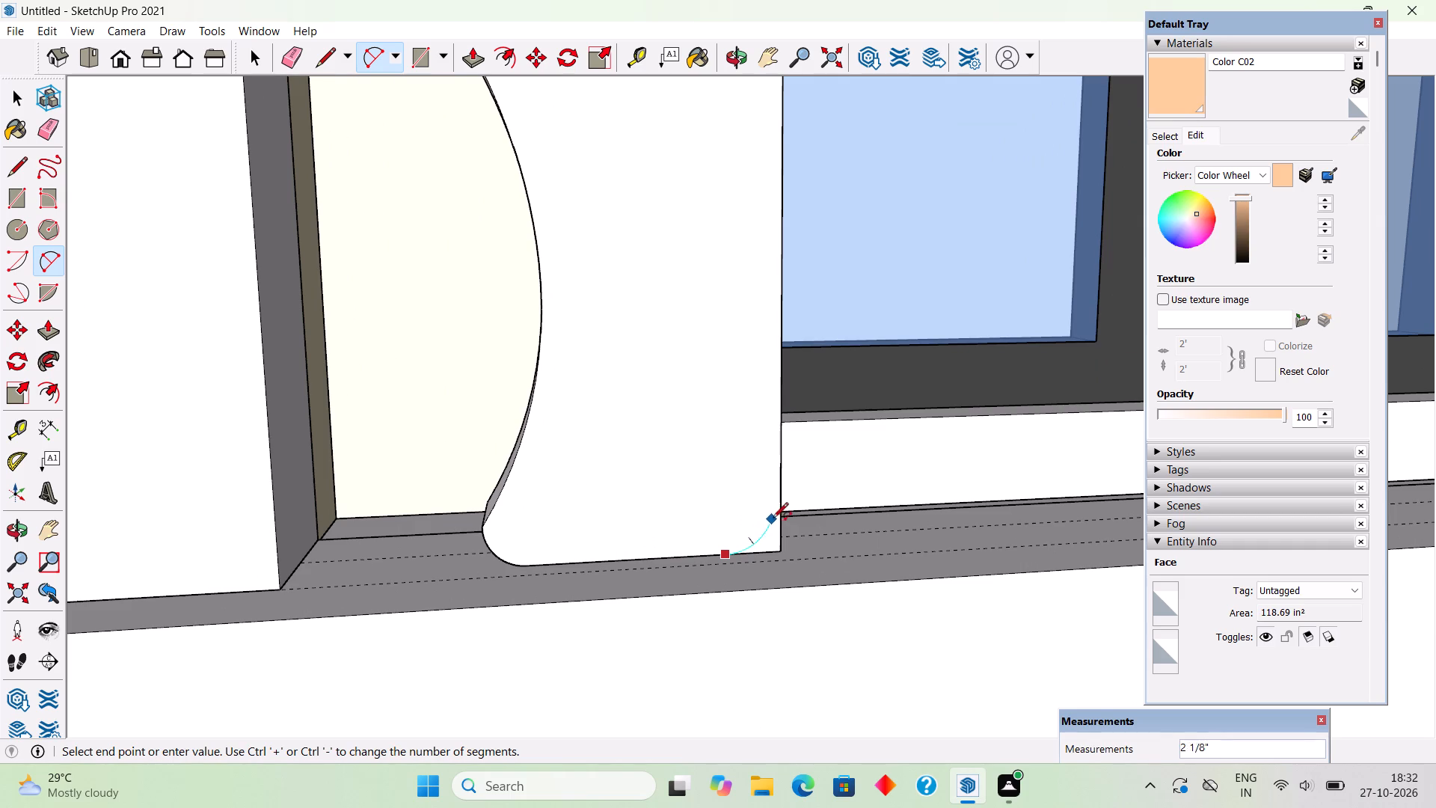
{"action": "double_click", "coordinate": [777, 492]}
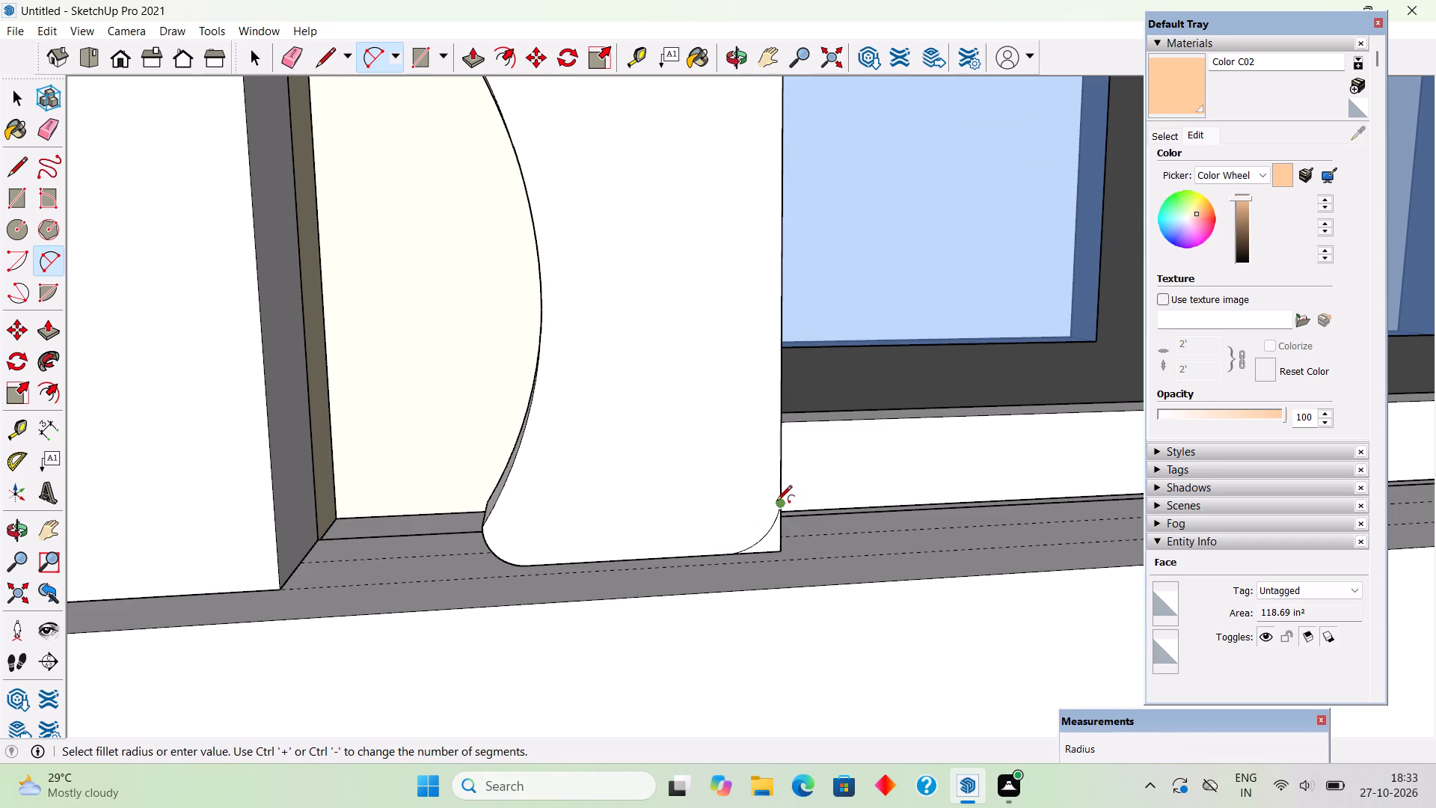
Draw an arc about 1' 4 1/8" long, bulging inward about 2 3/8", from the fillet's upper end up the baluster's straight side edge.
{"action": "left_click", "coordinate": [776, 502]}
{"action": "scroll", "coordinate": [708, 408], "scroll_direction": "down", "scroll_amount": 7}
{"action": "scroll", "coordinate": [699, 354], "scroll_direction": "up", "scroll_amount": 1}
{"action": "scroll", "coordinate": [699, 354], "scroll_direction": "down", "scroll_amount": 2}
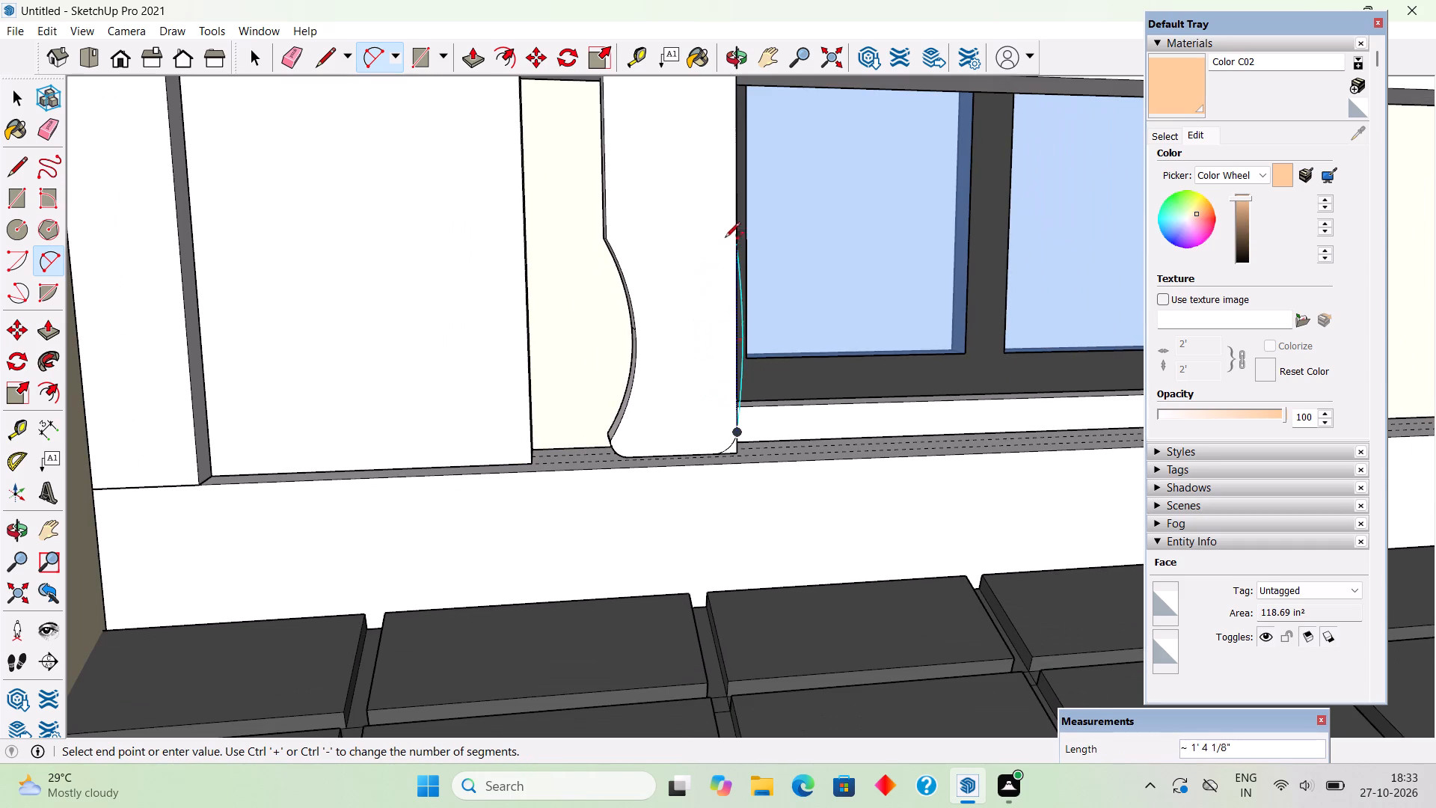
{"action": "left_click", "coordinate": [734, 236]}
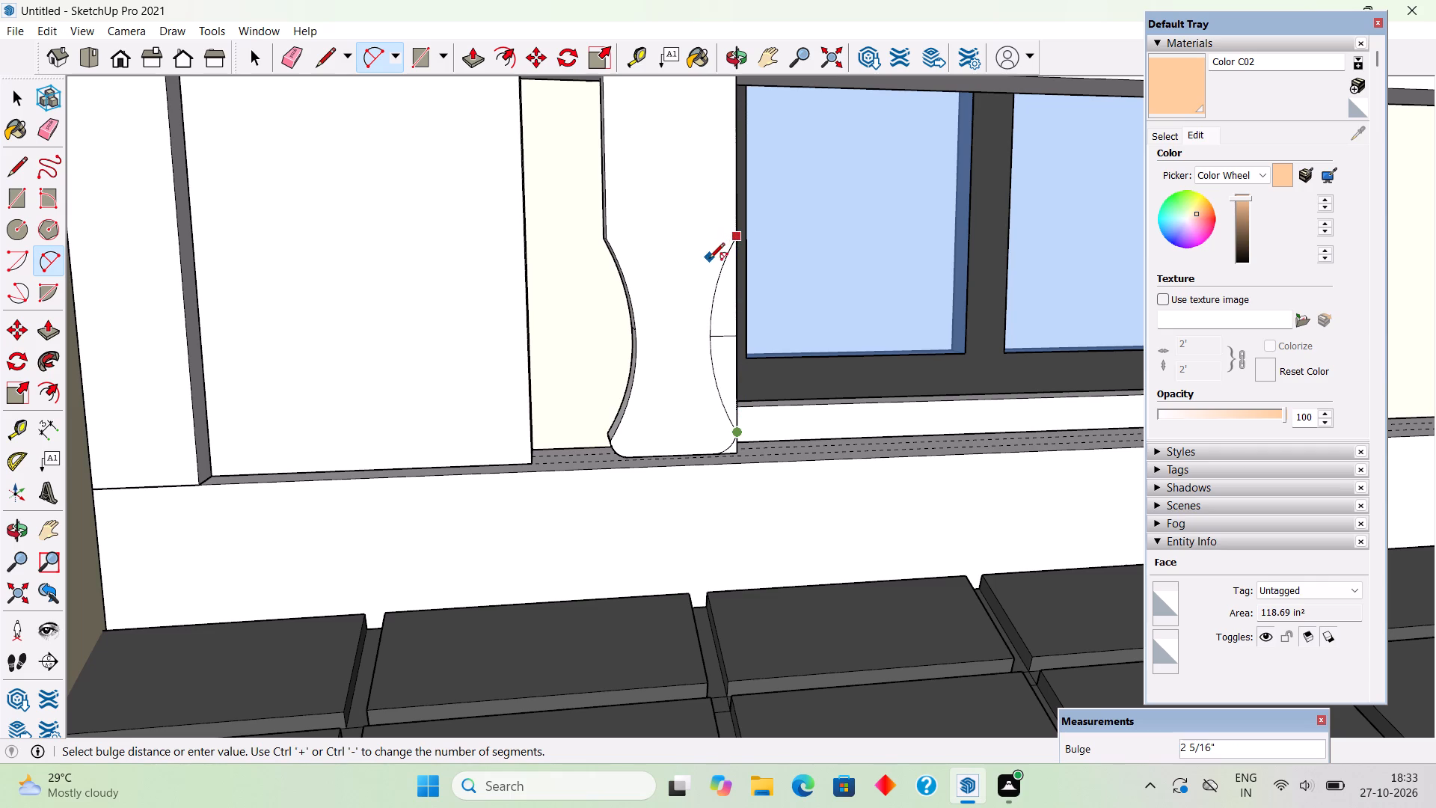
{"action": "left_click", "coordinate": [708, 264]}
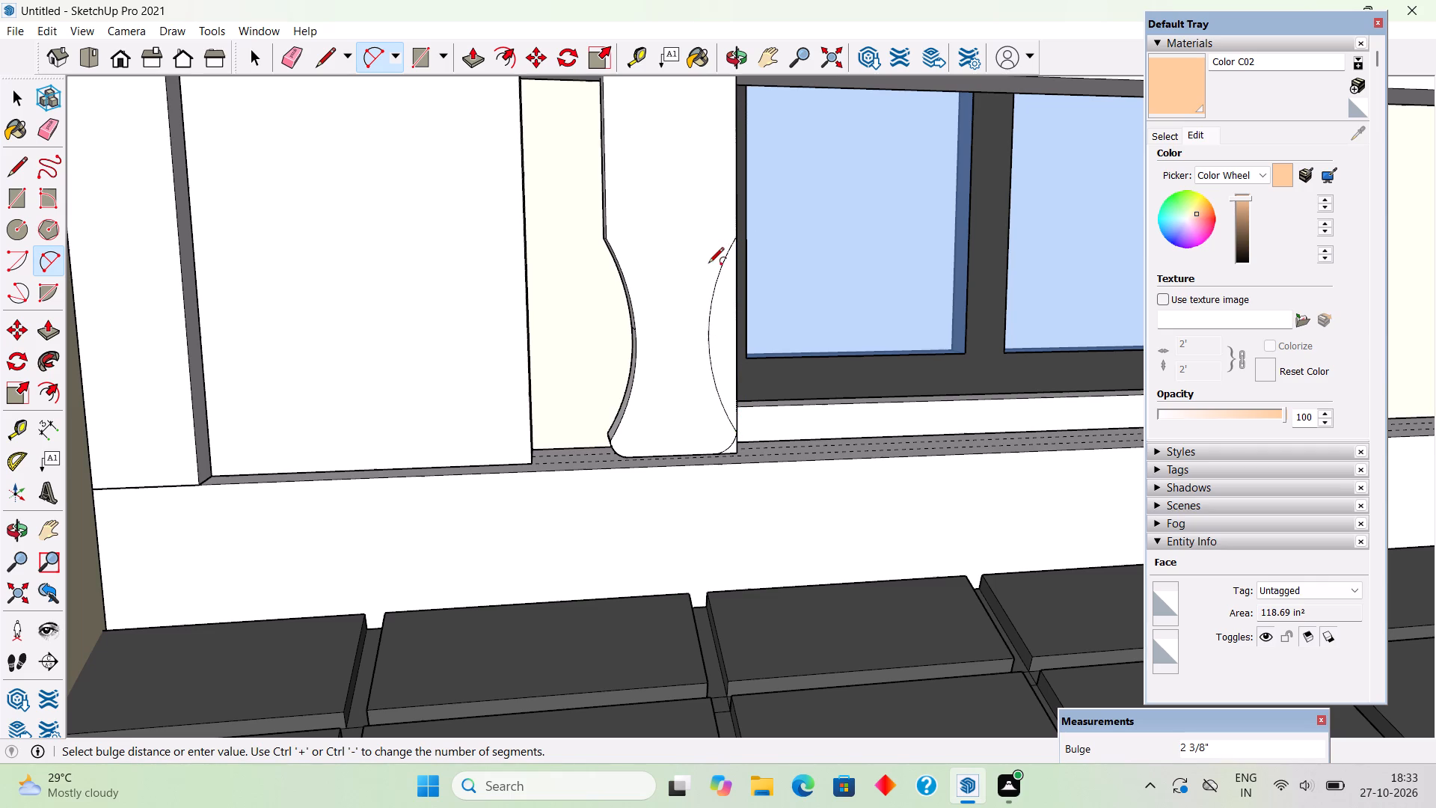
{"action": "key", "text": "space"}
Push/Pull the arc segment and the corner piece on the baluster's window side back 3 11/16", matching the opposite curved profile.
{"action": "left_click", "coordinate": [729, 311]}
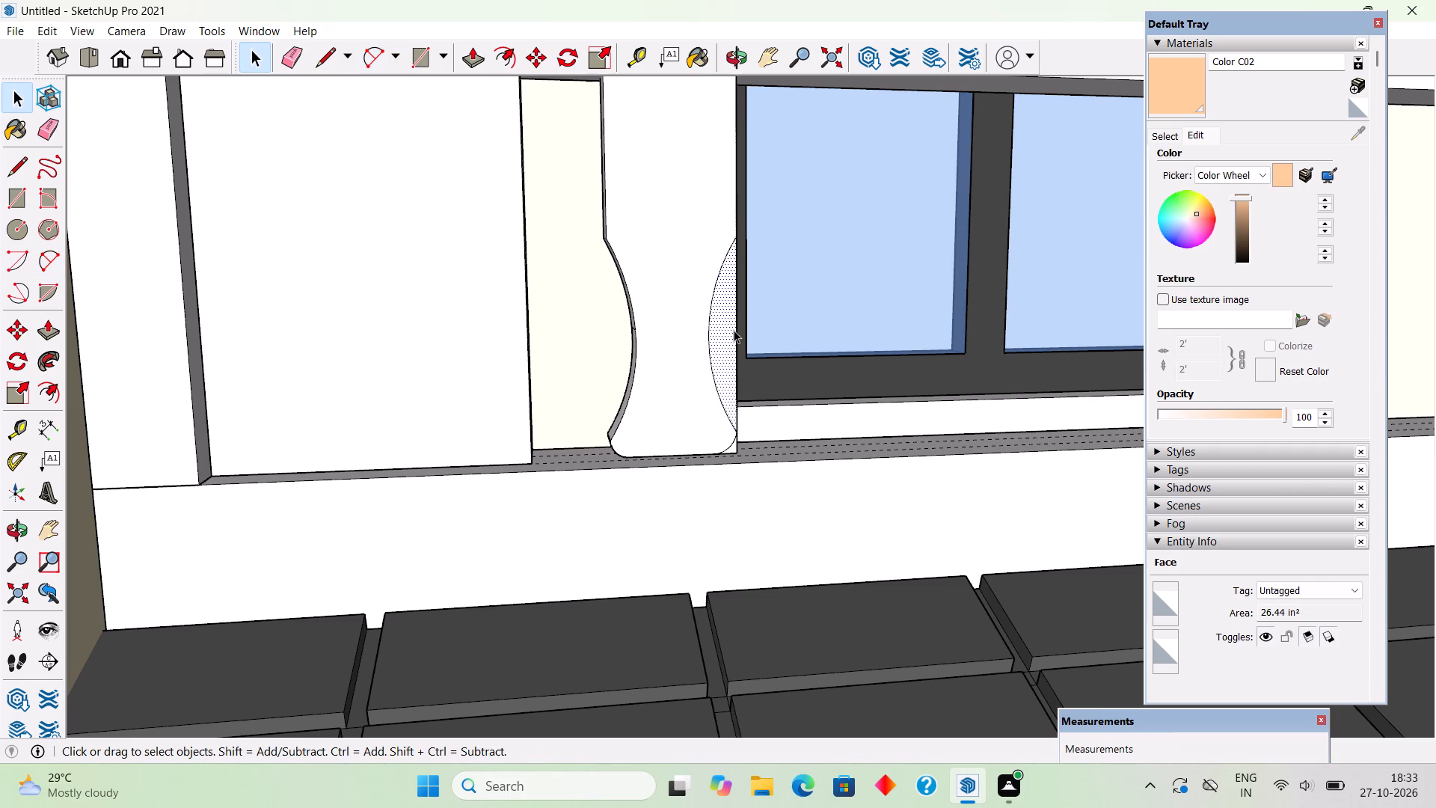
{"action": "key", "text": "p"}
{"action": "left_click_drag", "start_coordinate": [734, 330], "coordinate": [734, 290]}
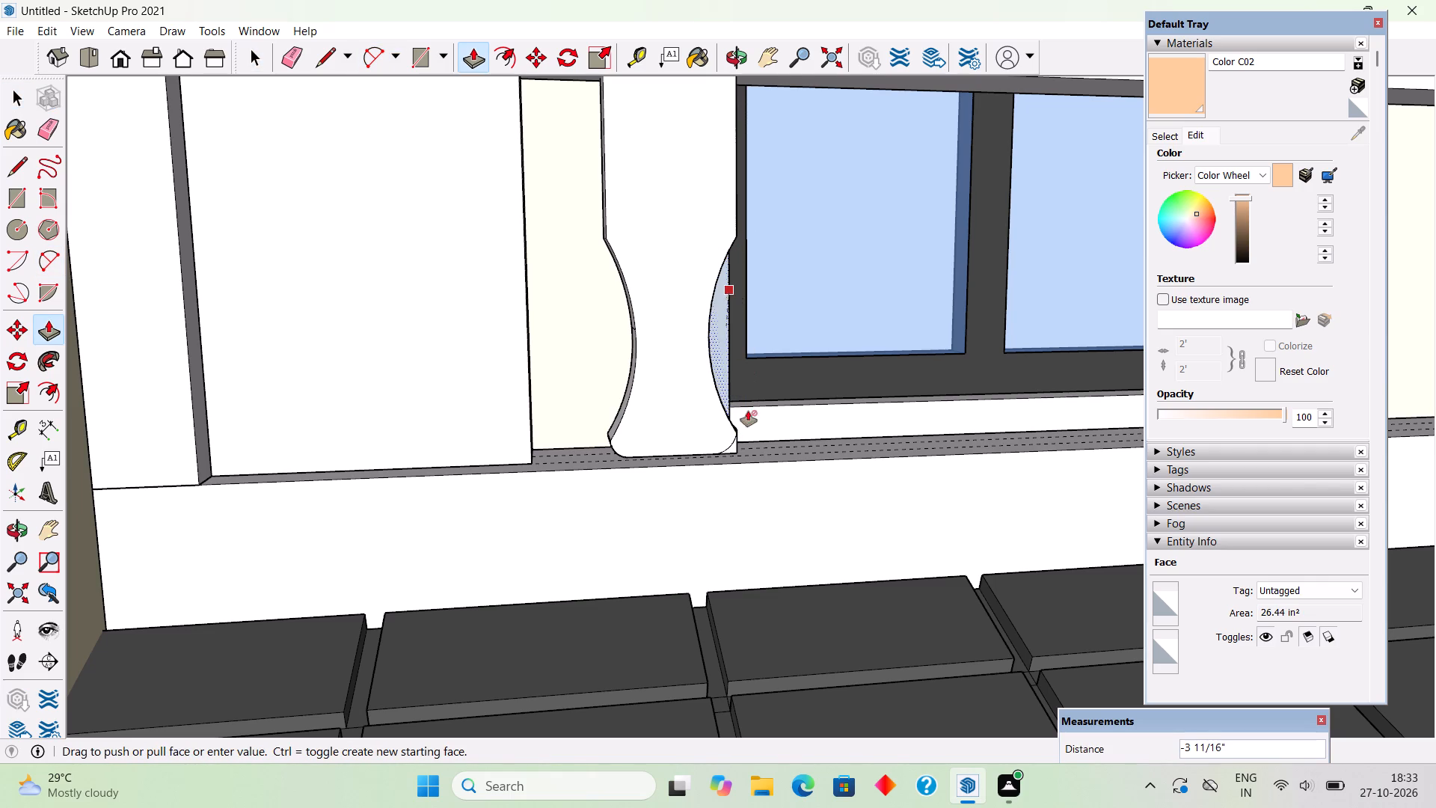
{"action": "scroll", "coordinate": [721, 447], "scroll_direction": "up", "scroll_amount": 9}
{"action": "left_click_drag", "start_coordinate": [740, 448], "coordinate": [758, 415]}
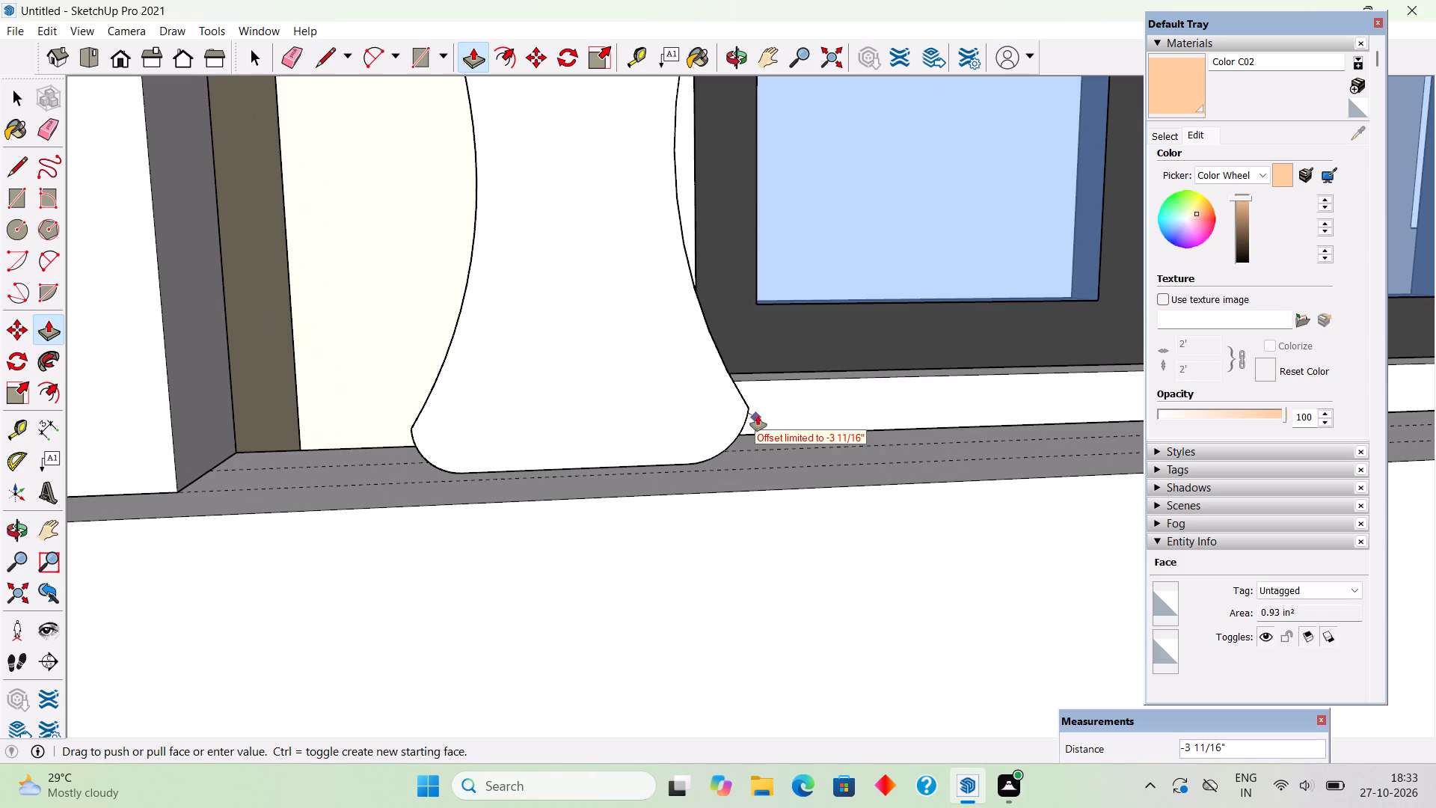
{"action": "left_click_drag", "start_coordinate": [758, 415], "coordinate": [761, 391]}
{"action": "middle_click_drag", "start_coordinate": [712, 387], "coordinate": [384, 369]}
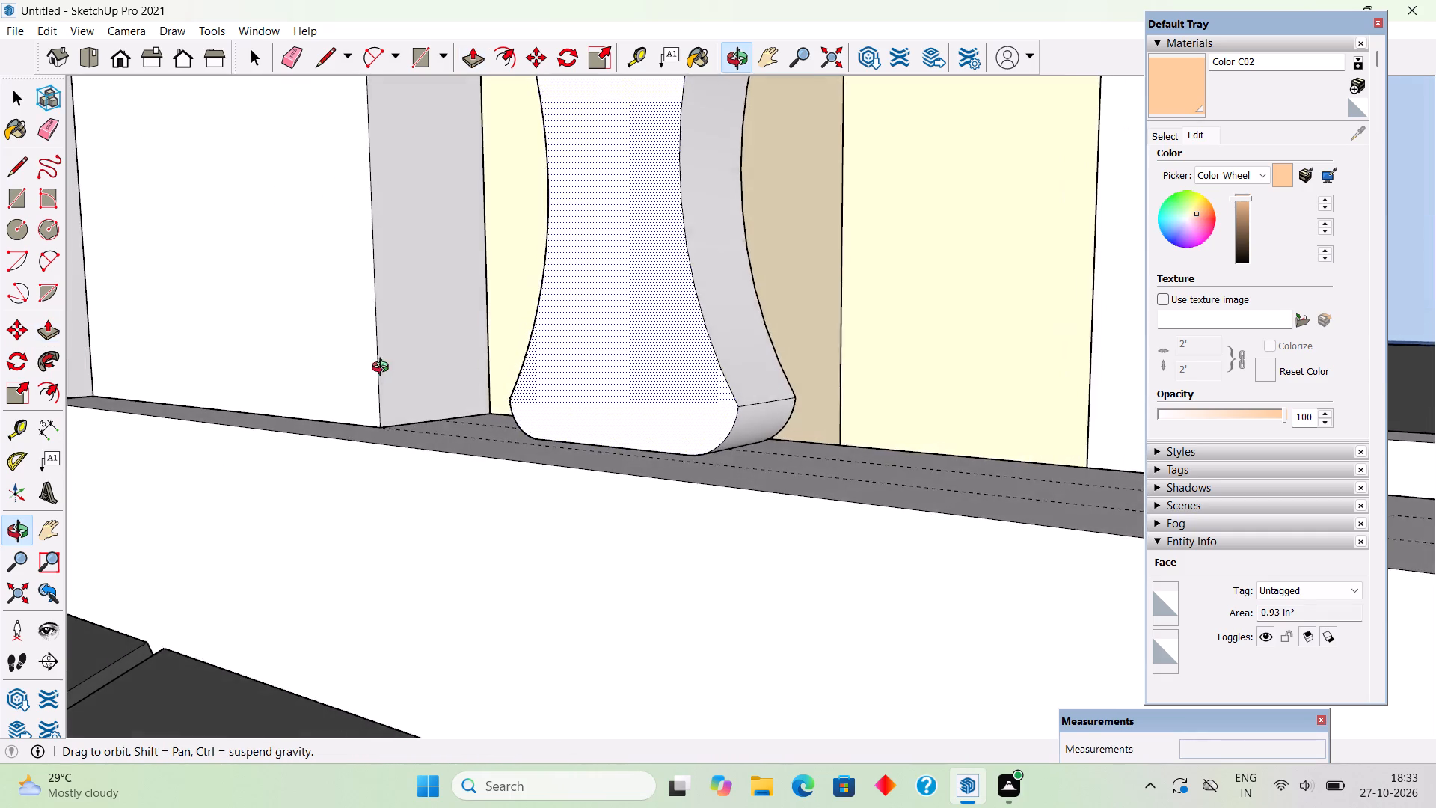
{"action": "middle_click_drag", "start_coordinate": [384, 369], "coordinate": [383, 369]}
{"action": "scroll", "coordinate": [387, 376], "scroll_direction": "down", "scroll_amount": 4}
{"action": "scroll", "coordinate": [546, 477], "scroll_direction": "down", "scroll_amount": 12}
{"action": "middle_click_drag", "start_coordinate": [609, 417], "coordinate": [783, 487]}
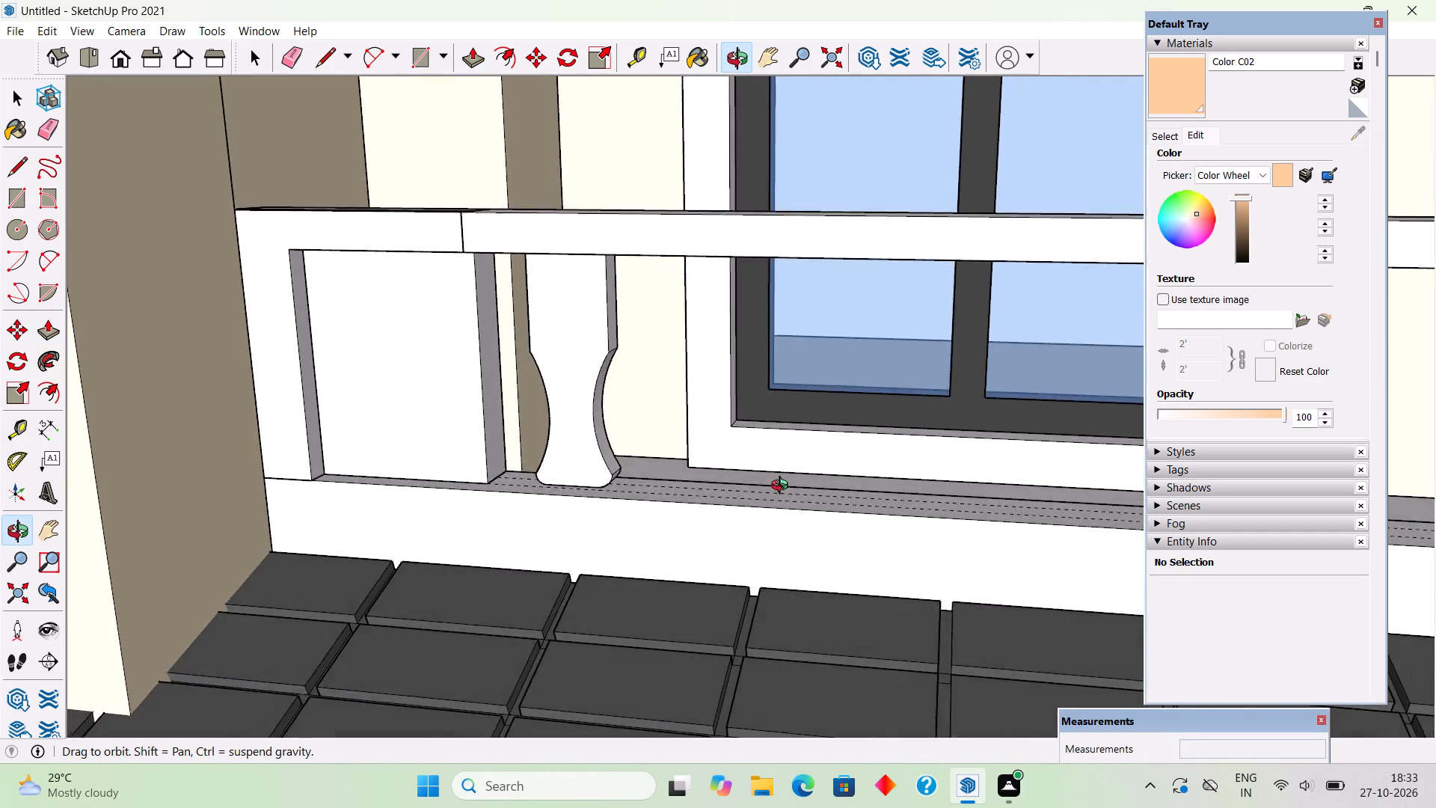
{"action": "middle_click_drag", "start_coordinate": [783, 487], "coordinate": [927, 495]}
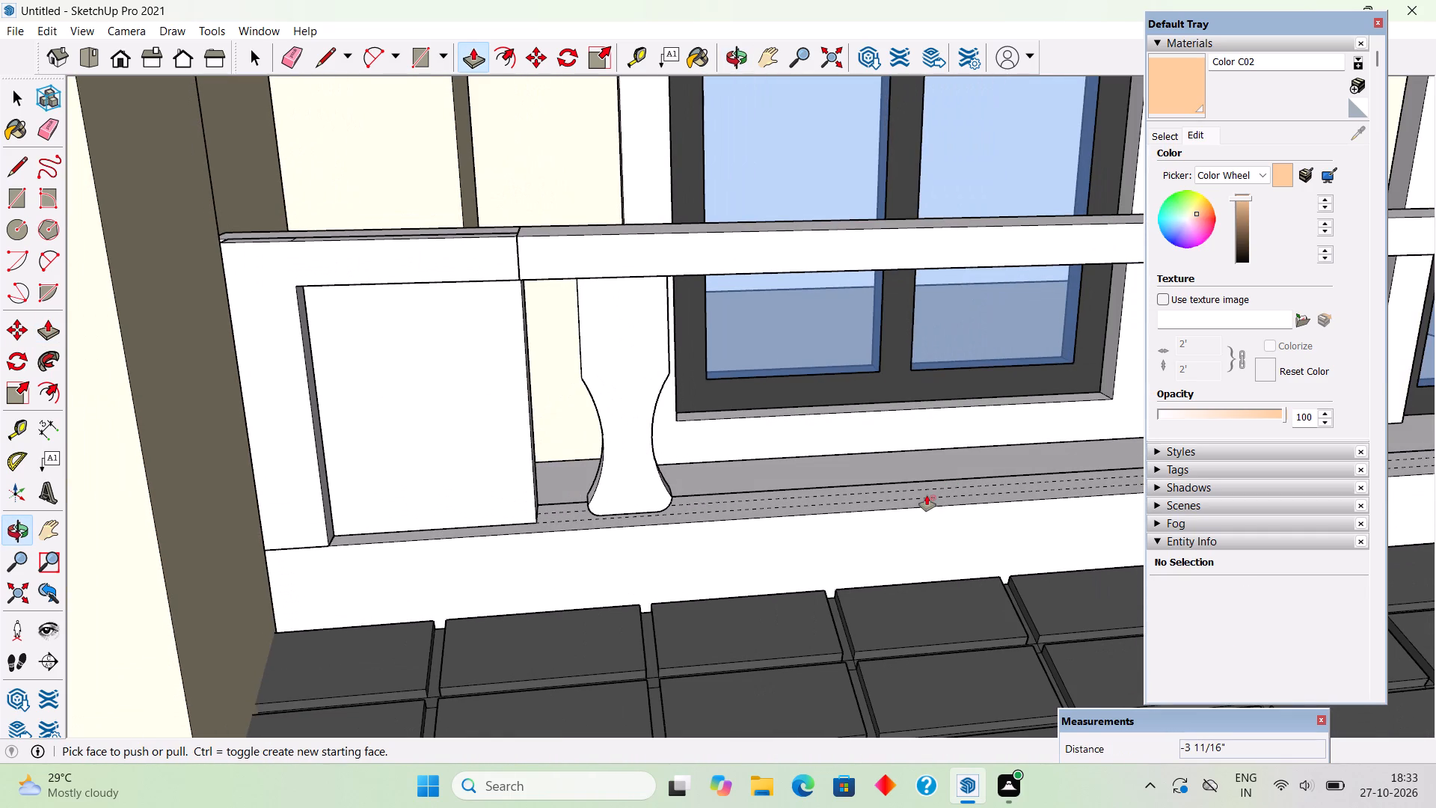
Place a vertical guide, measured from the end block's edge, through the midpoint of the baluster's bottom edge.
{"action": "scroll", "coordinate": [623, 407], "scroll_direction": "up", "scroll_amount": 4}
{"action": "scroll", "coordinate": [631, 346], "scroll_direction": "up", "scroll_amount": 3}
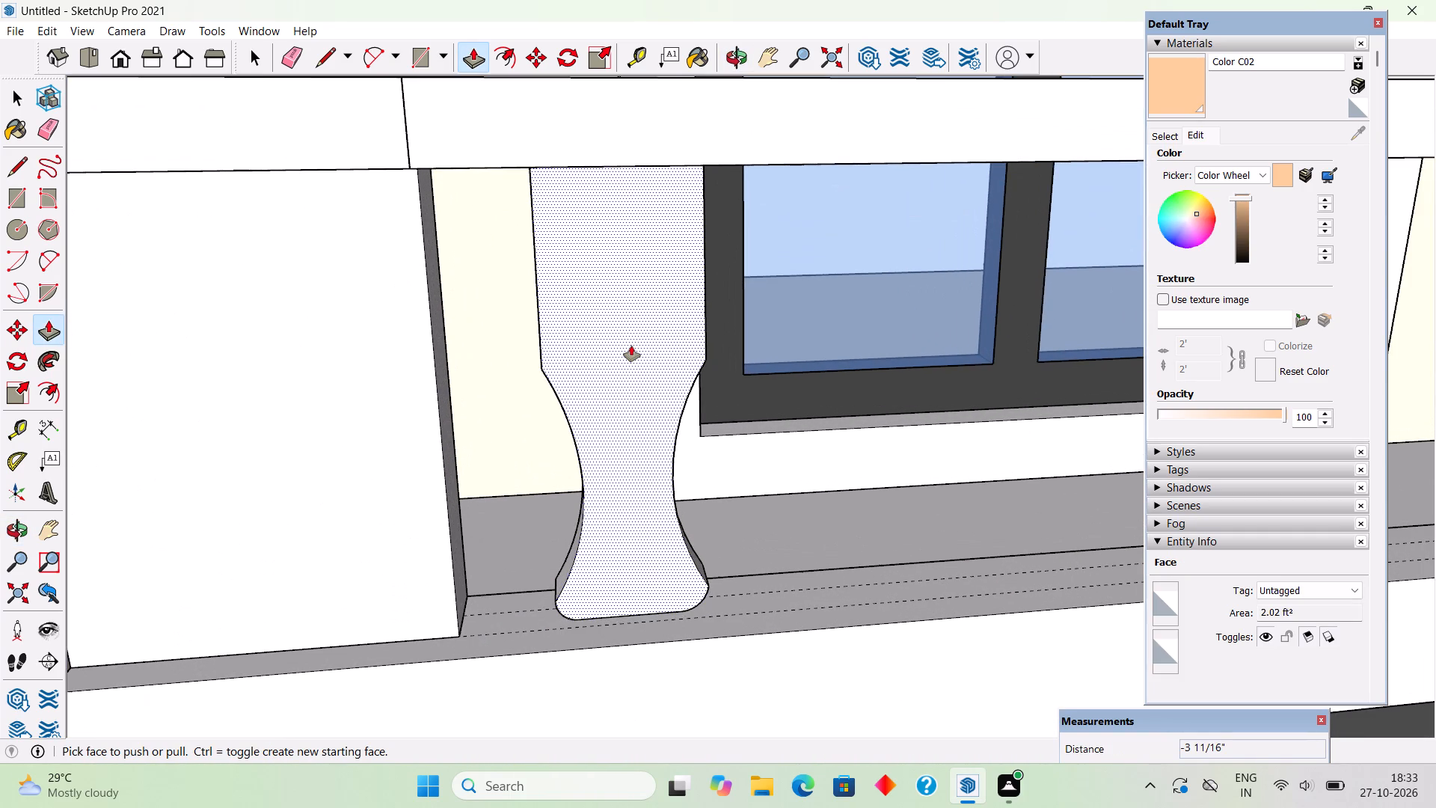
{"action": "key", "text": "space"}
{"action": "type", "text": "t"}
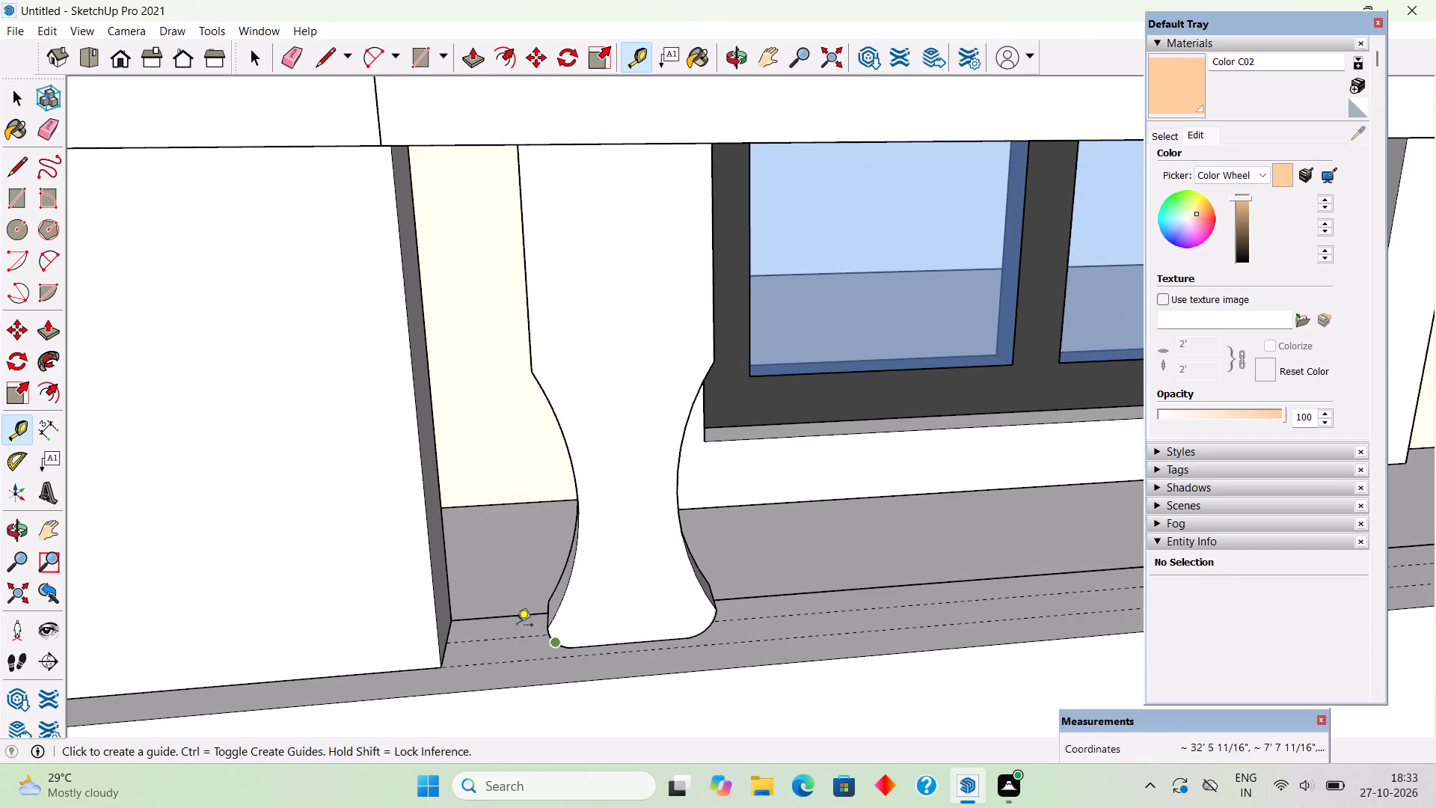
{"action": "left_click", "coordinate": [428, 529]}
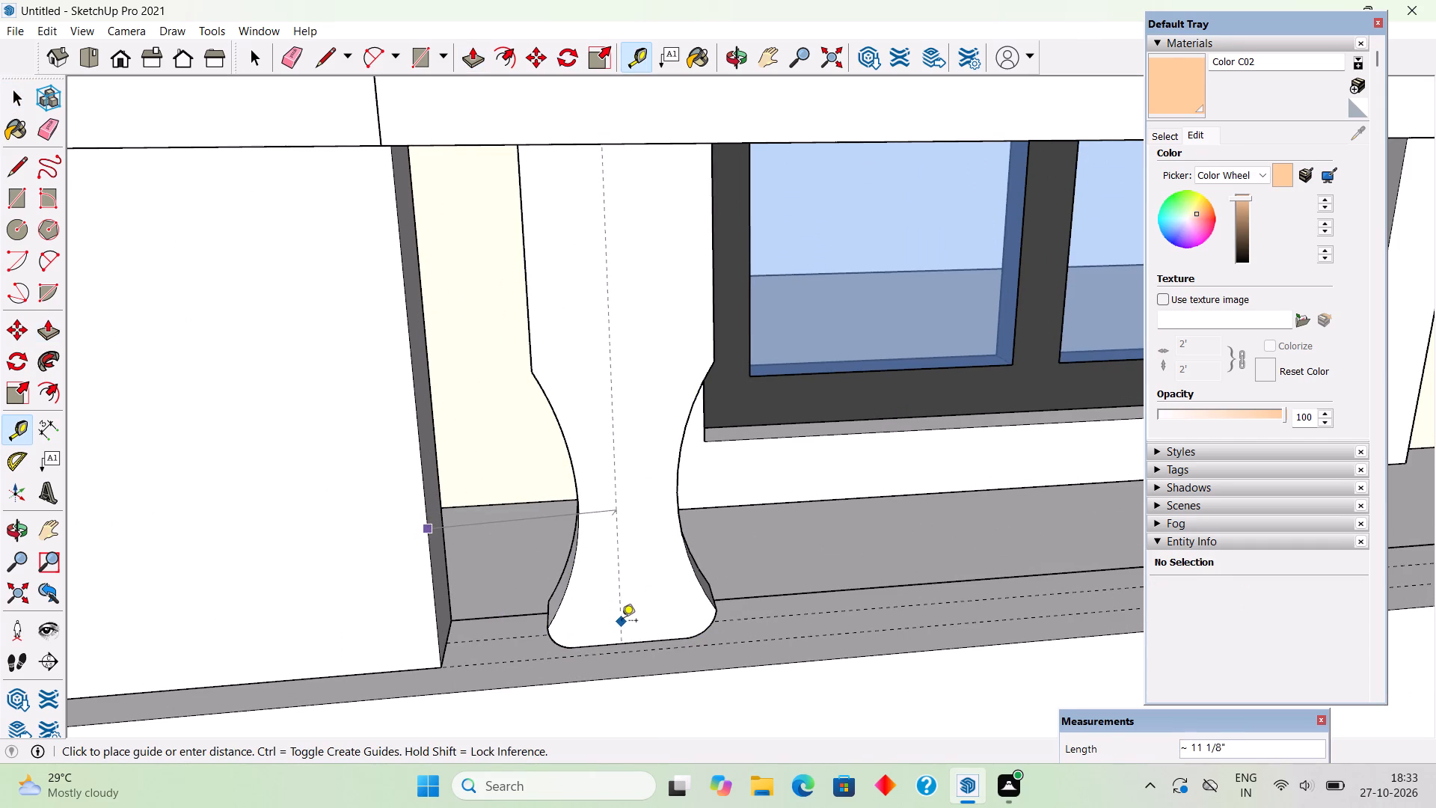
{"action": "left_click", "coordinate": [633, 639]}
Offset vertical guides from the baluster's centre guide to the curves' narrowest points, about 2 7/8" toward the end block and 3 5/16" toward the window.
{"action": "scroll", "coordinate": [650, 622], "scroll_direction": "up", "scroll_amount": 4}
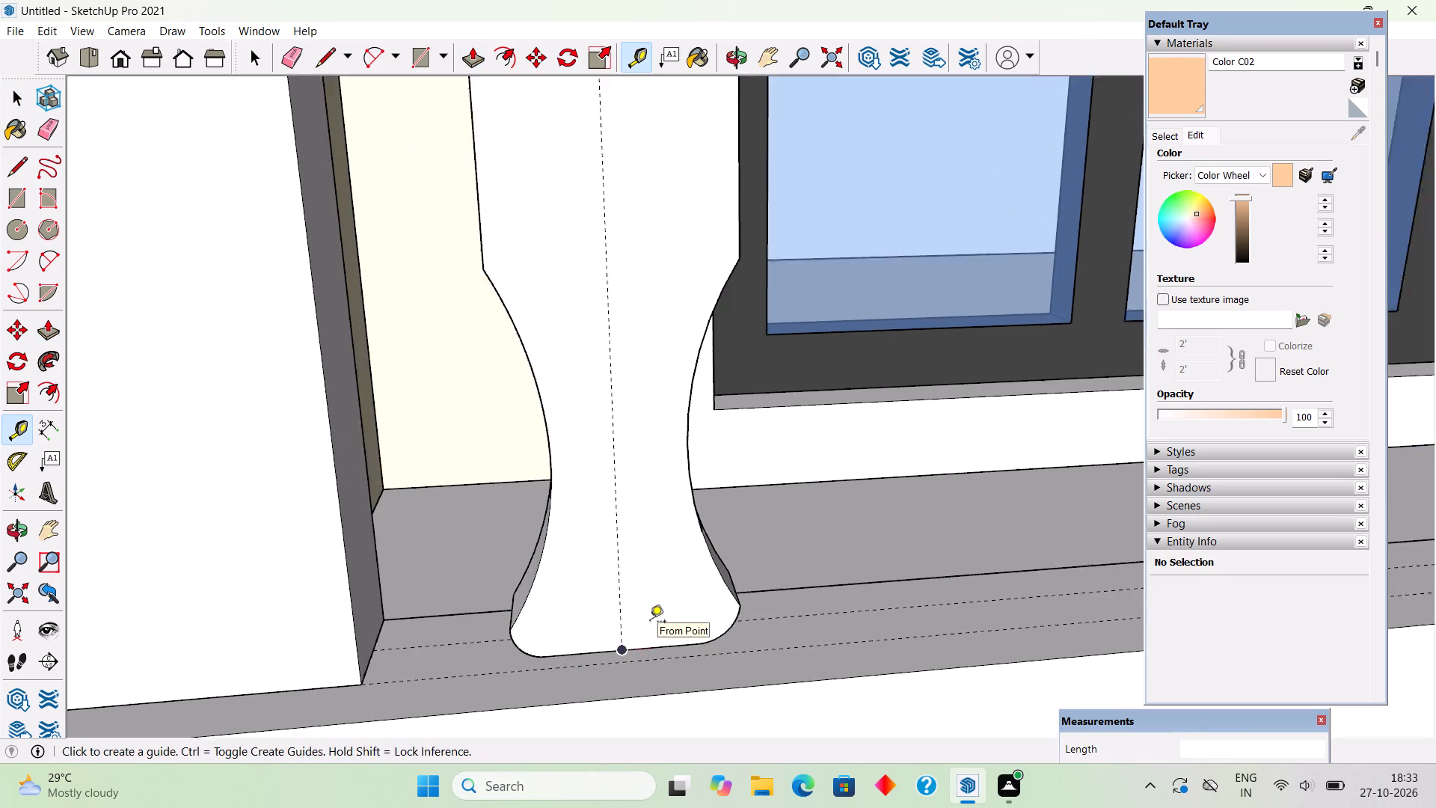
{"action": "scroll", "coordinate": [650, 622], "scroll_direction": "up", "scroll_amount": 3}
{"action": "scroll", "coordinate": [613, 670], "scroll_direction": "down", "scroll_amount": 12}
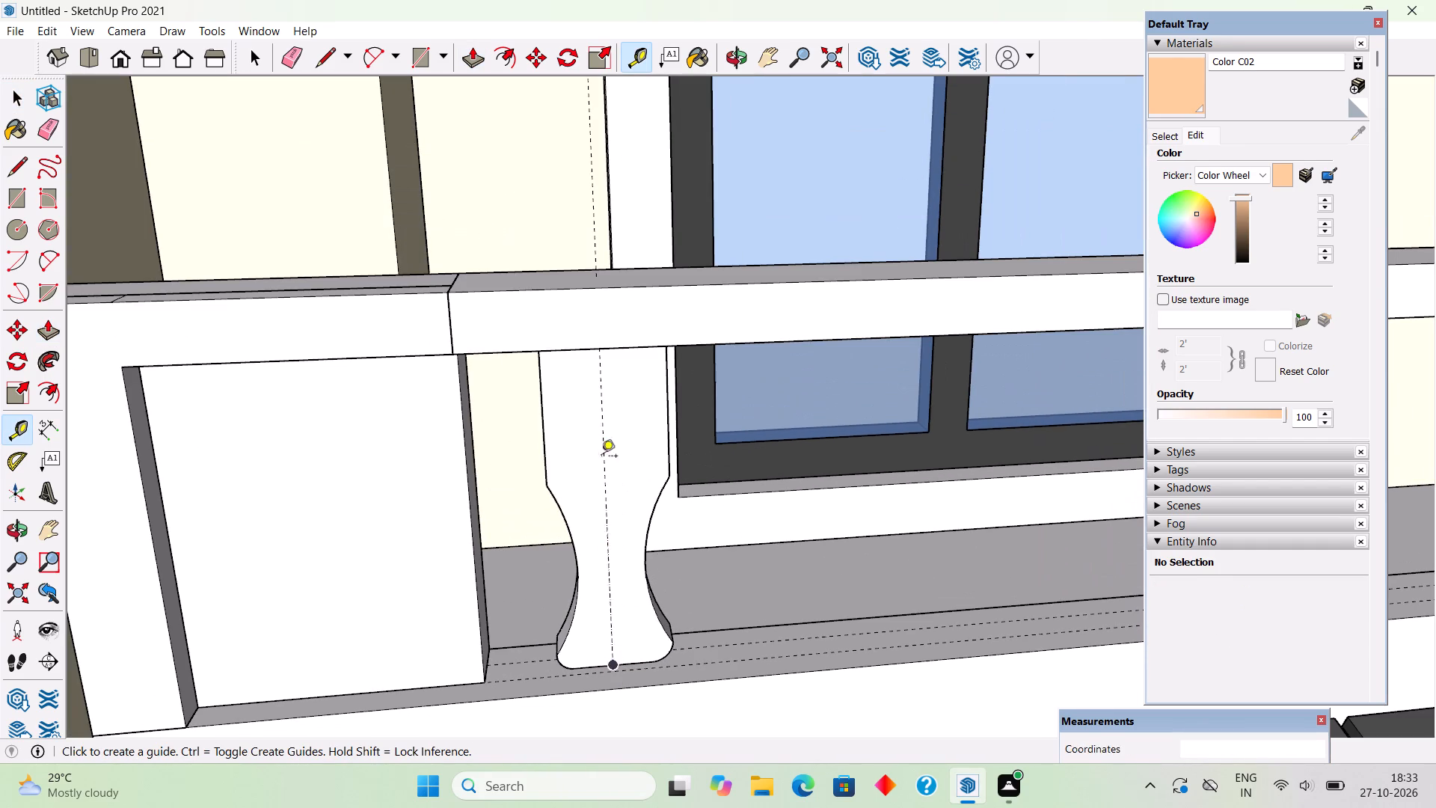
{"action": "left_click", "coordinate": [601, 393]}
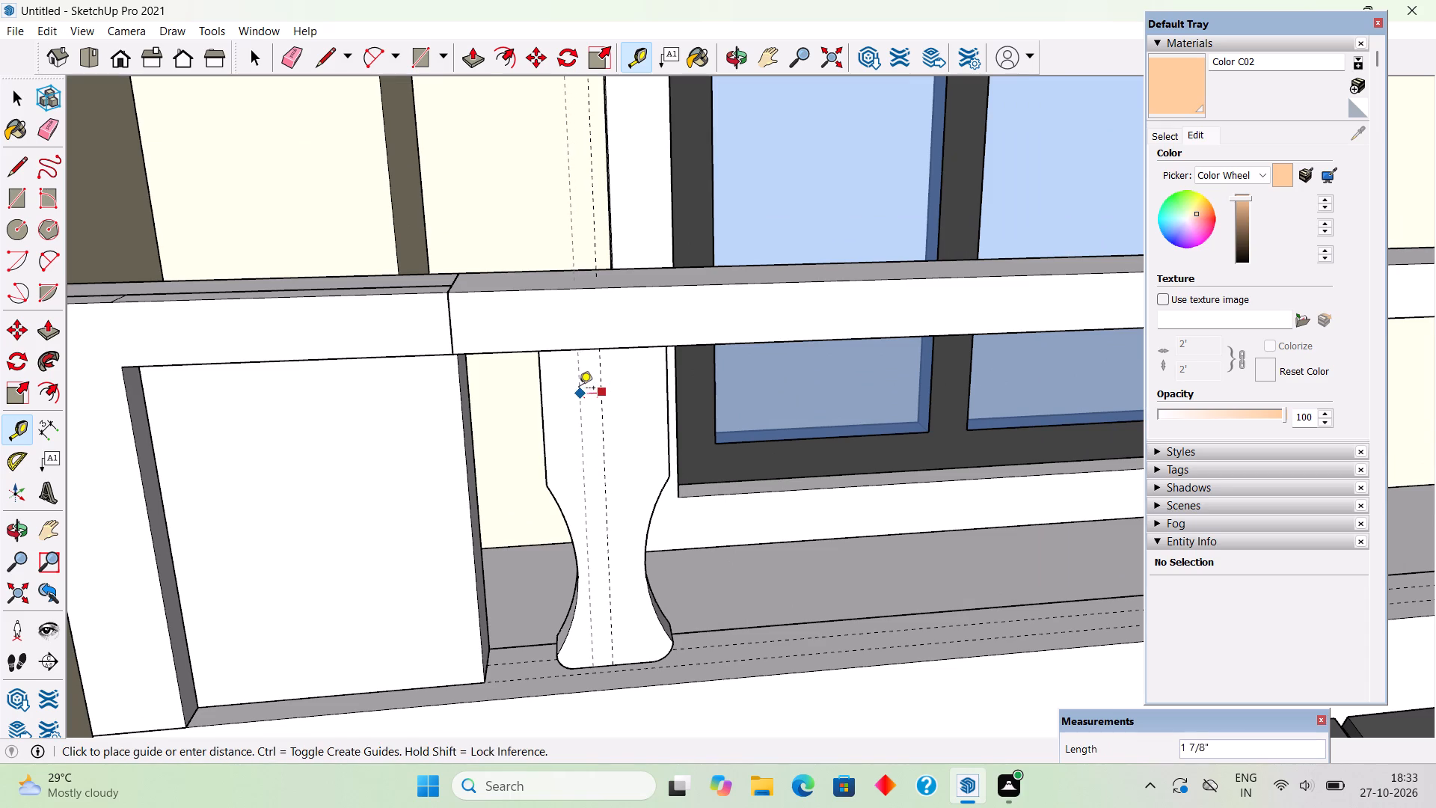
{"action": "left_click", "coordinate": [578, 560]}
{"action": "left_click", "coordinate": [602, 468]}
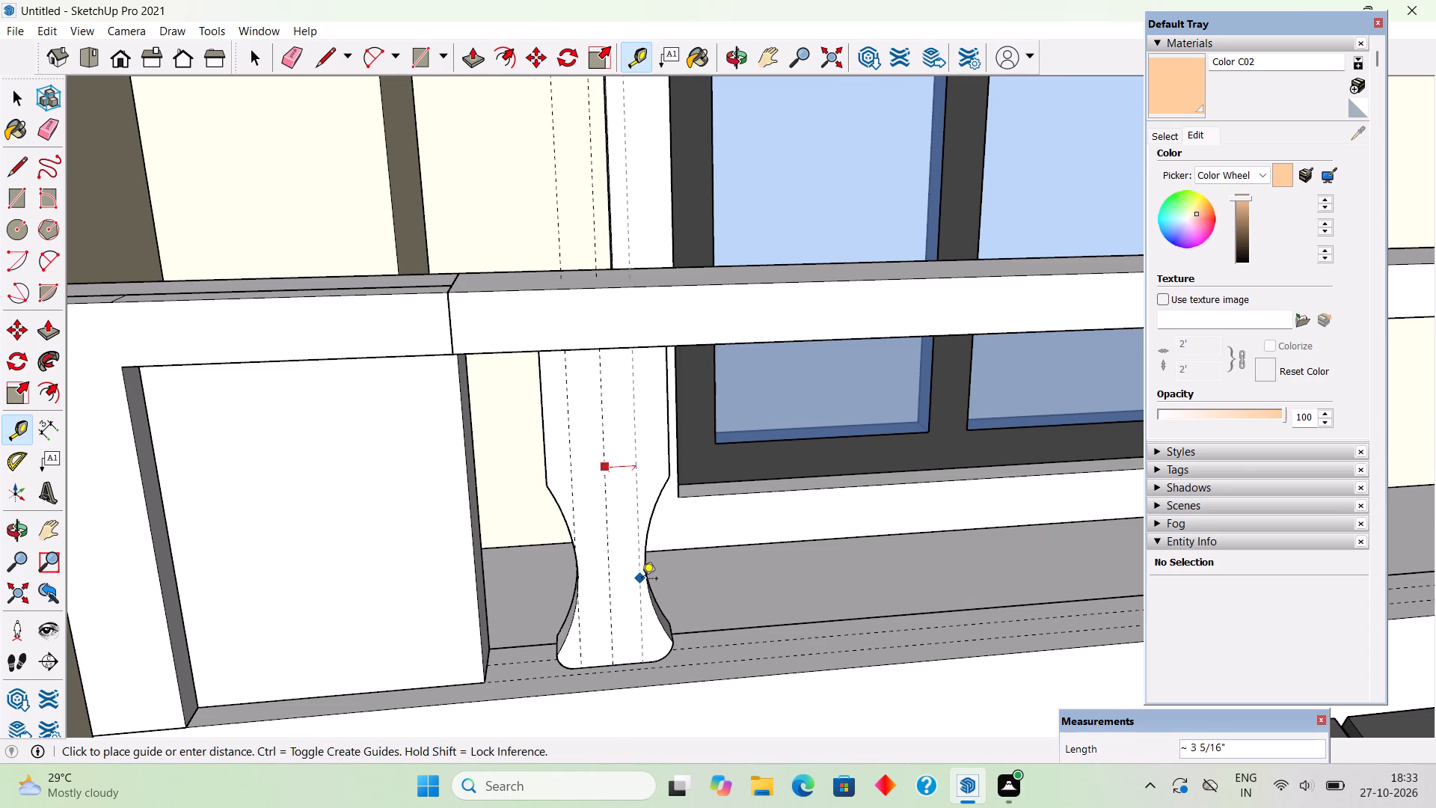
{"action": "left_click", "coordinate": [642, 580]}
{"action": "key", "text": "space"}
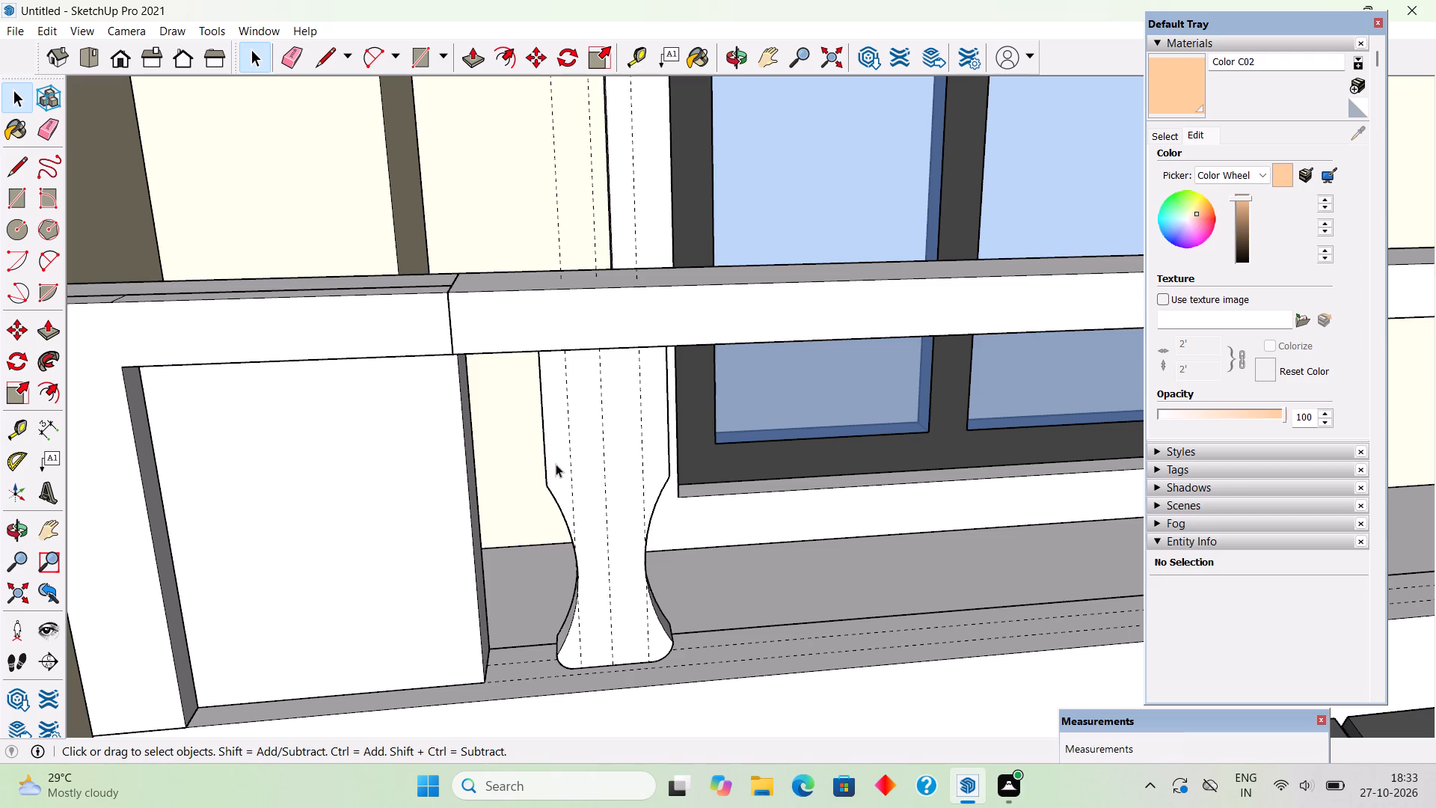
Select the whole baluster with its connected geometry and make it a group.
{"action": "triple_click", "coordinate": [613, 488]}
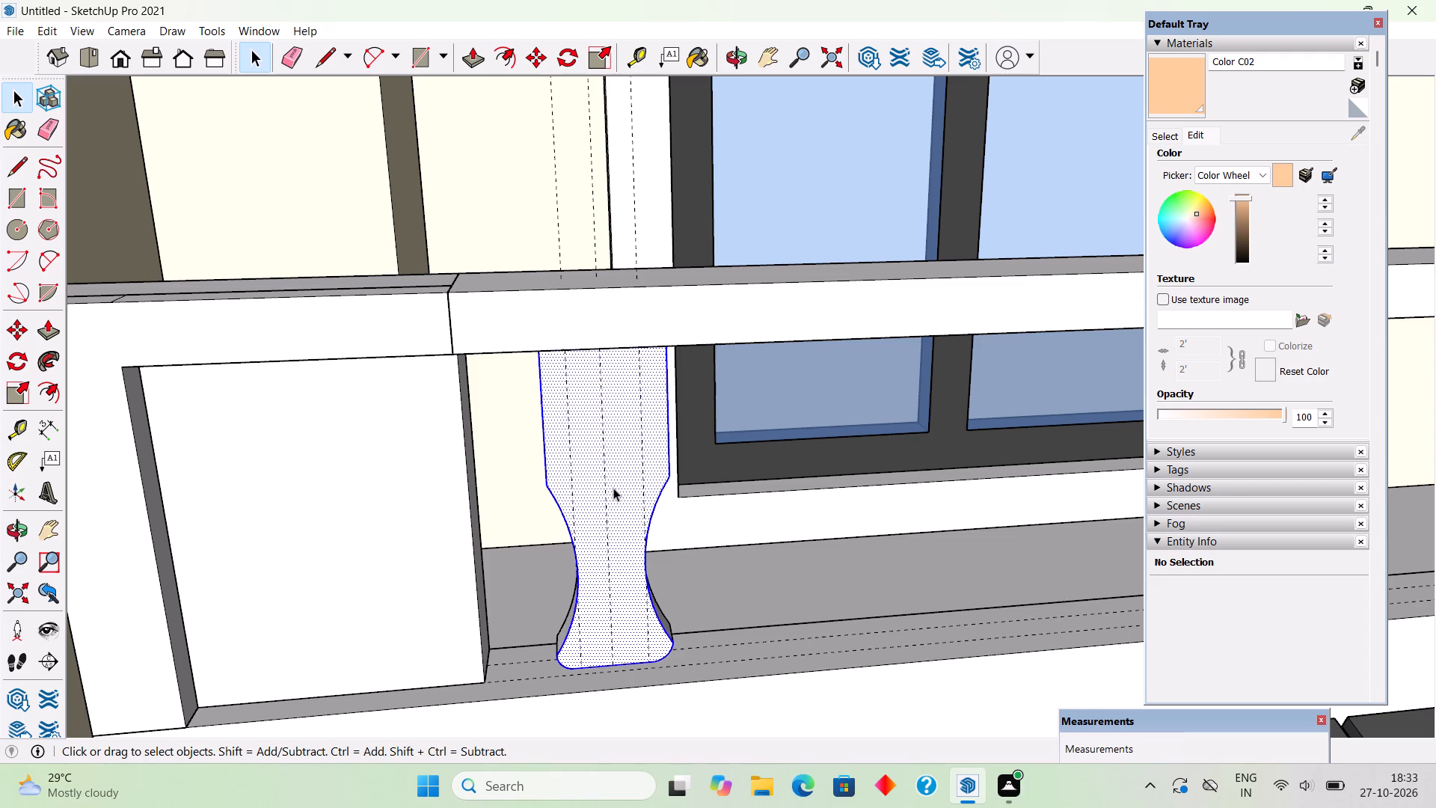
{"action": "right_click", "coordinate": [613, 488]}
{"action": "left_click", "coordinate": [697, 301]}
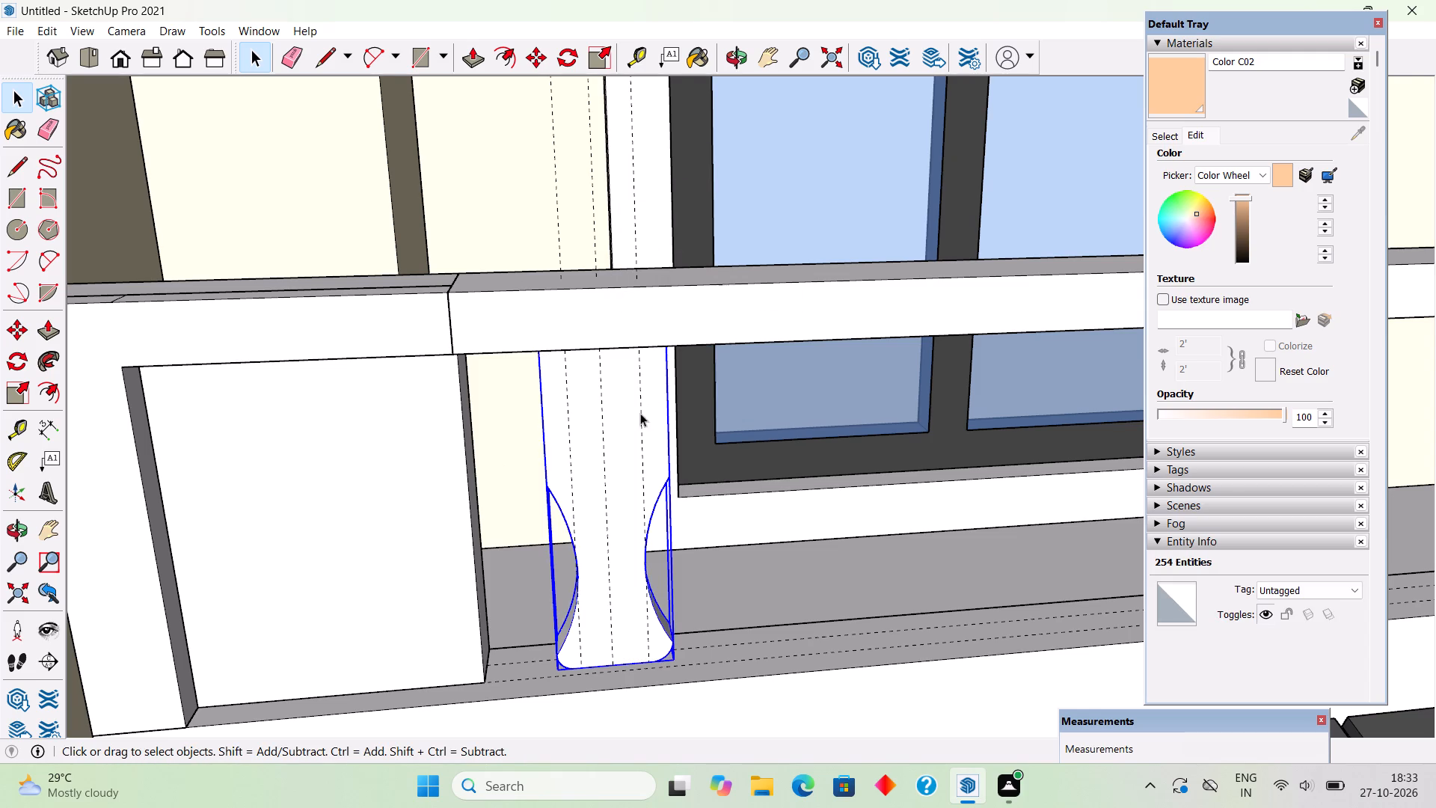
Inside the baluster group, draw an arc bulging inward about 2 3/16" along the upper edge nearest the end block, up to the rail.
{"action": "triple_click", "coordinate": [625, 430]}
{"action": "scroll", "coordinate": [625, 430], "scroll_direction": "up", "scroll_amount": 4}
{"action": "middle_click_drag", "start_coordinate": [626, 332], "coordinate": [641, 214]}
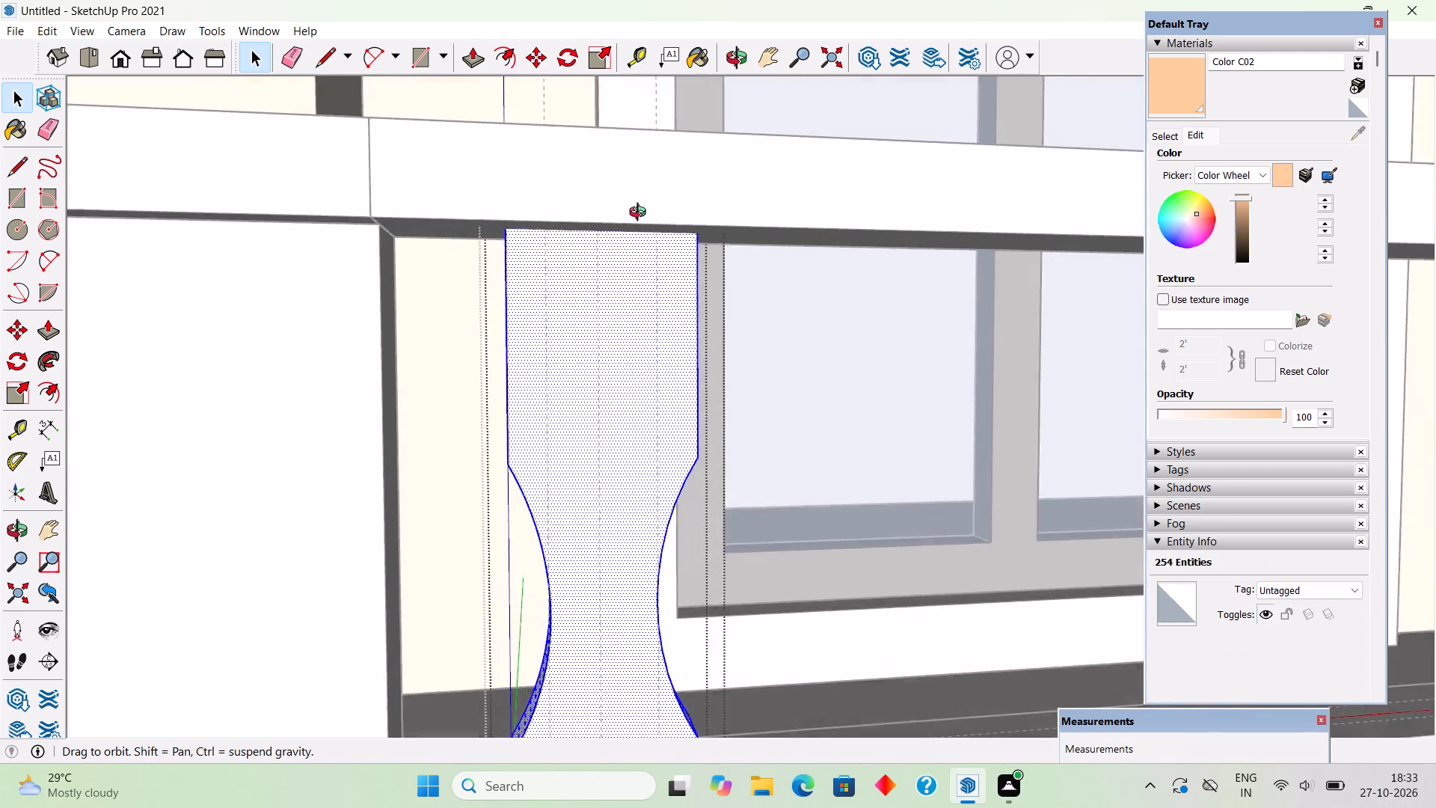
{"action": "middle_click_drag", "start_coordinate": [641, 214], "coordinate": [628, 169]}
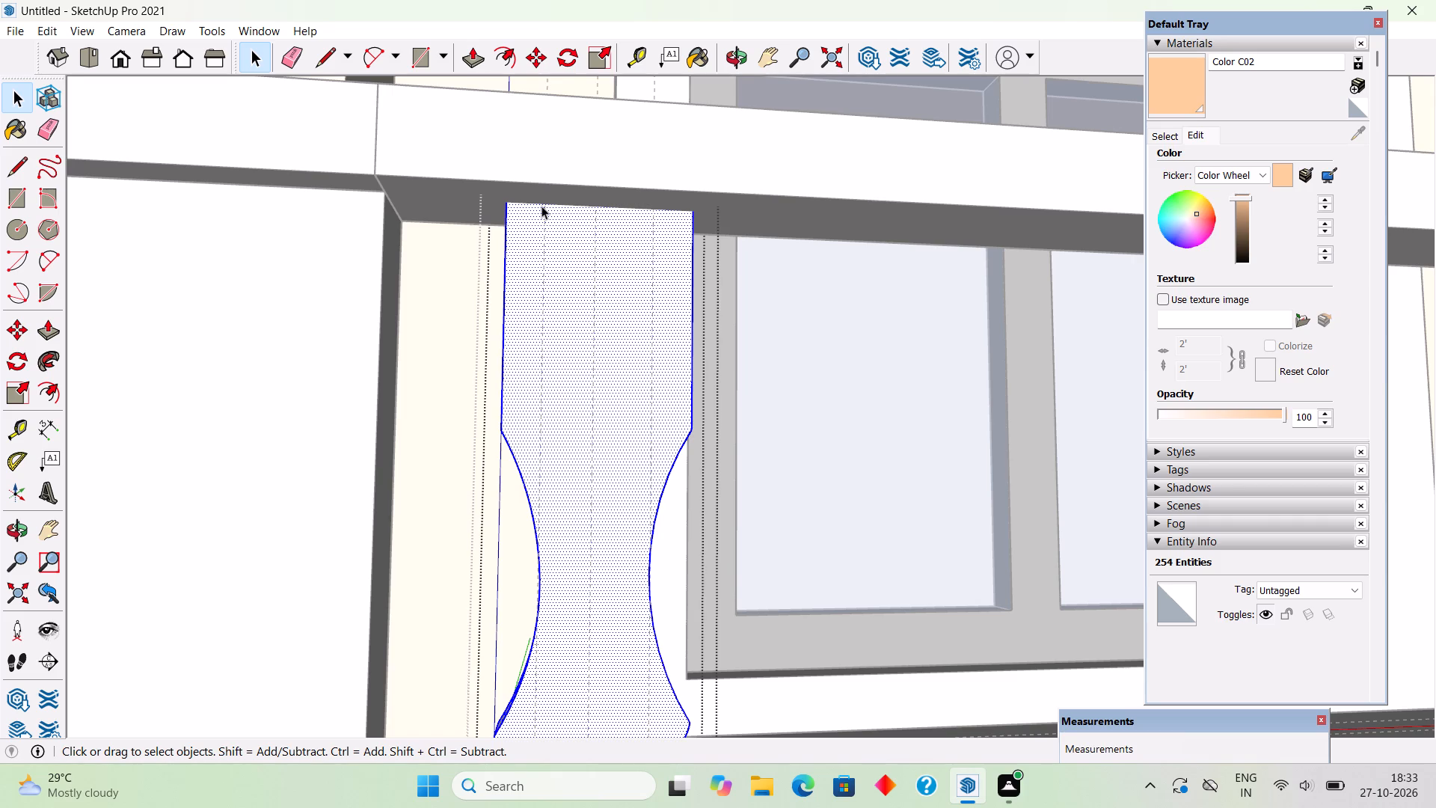
{"action": "key", "text": "a"}
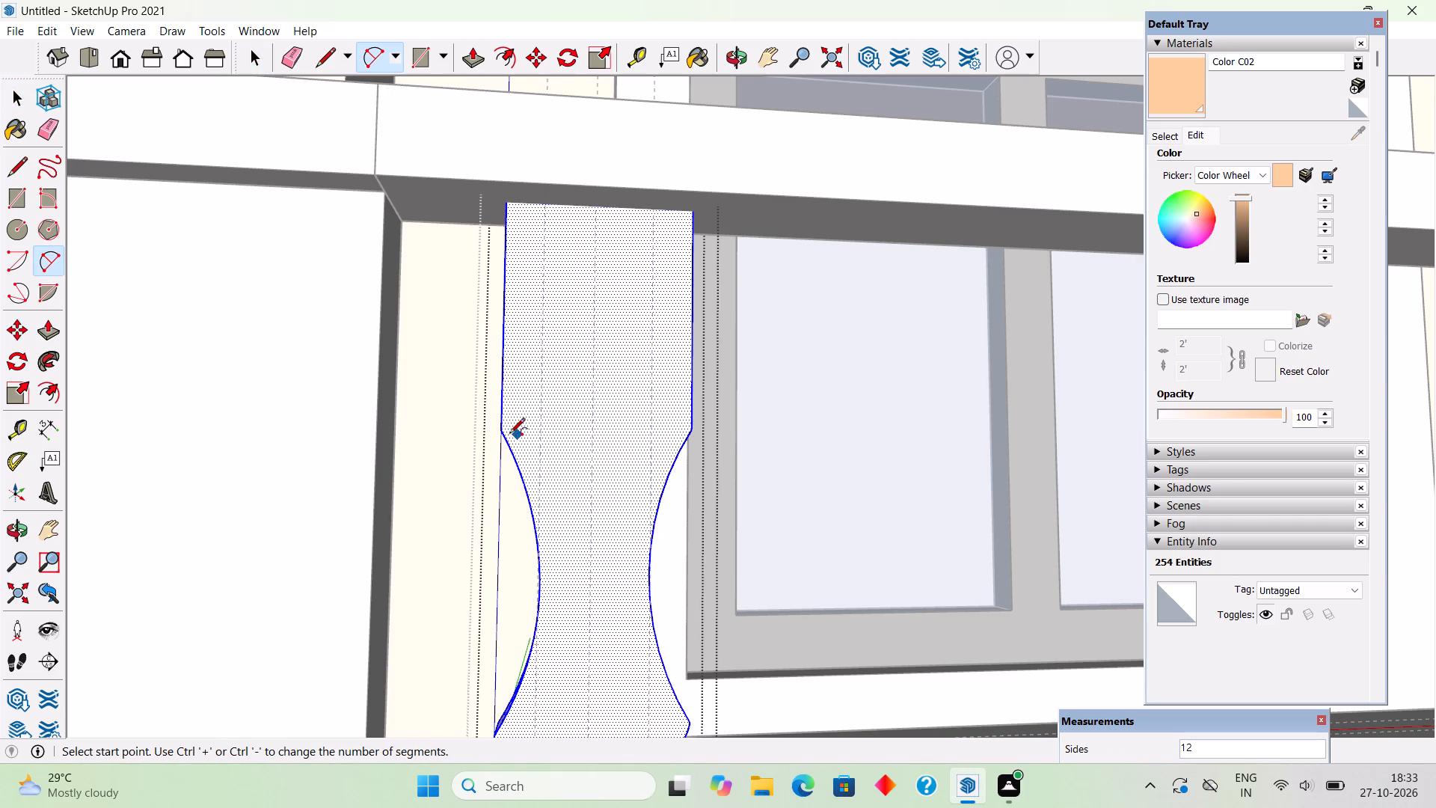
{"action": "left_click", "coordinate": [506, 435]}
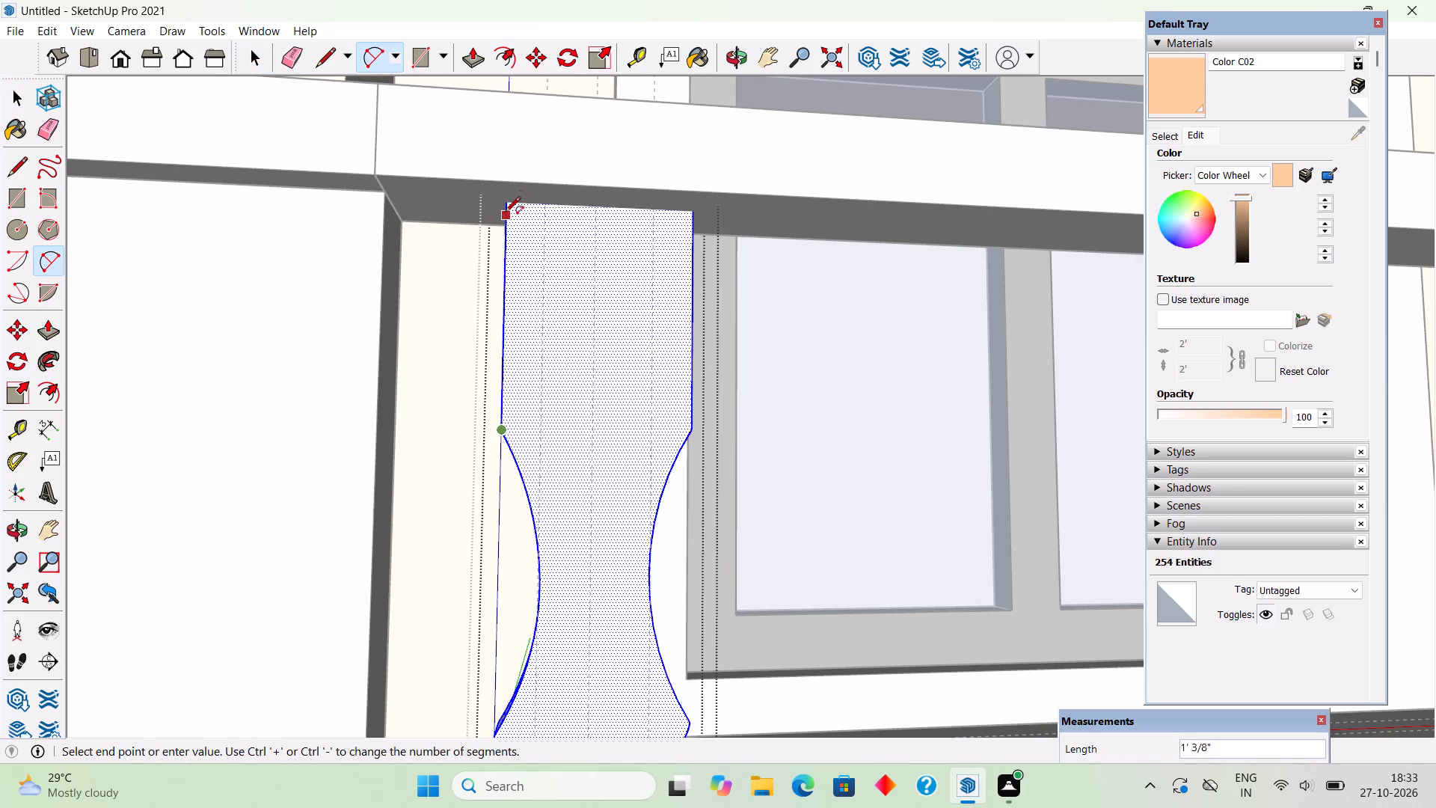
{"action": "left_click", "coordinate": [506, 206]}
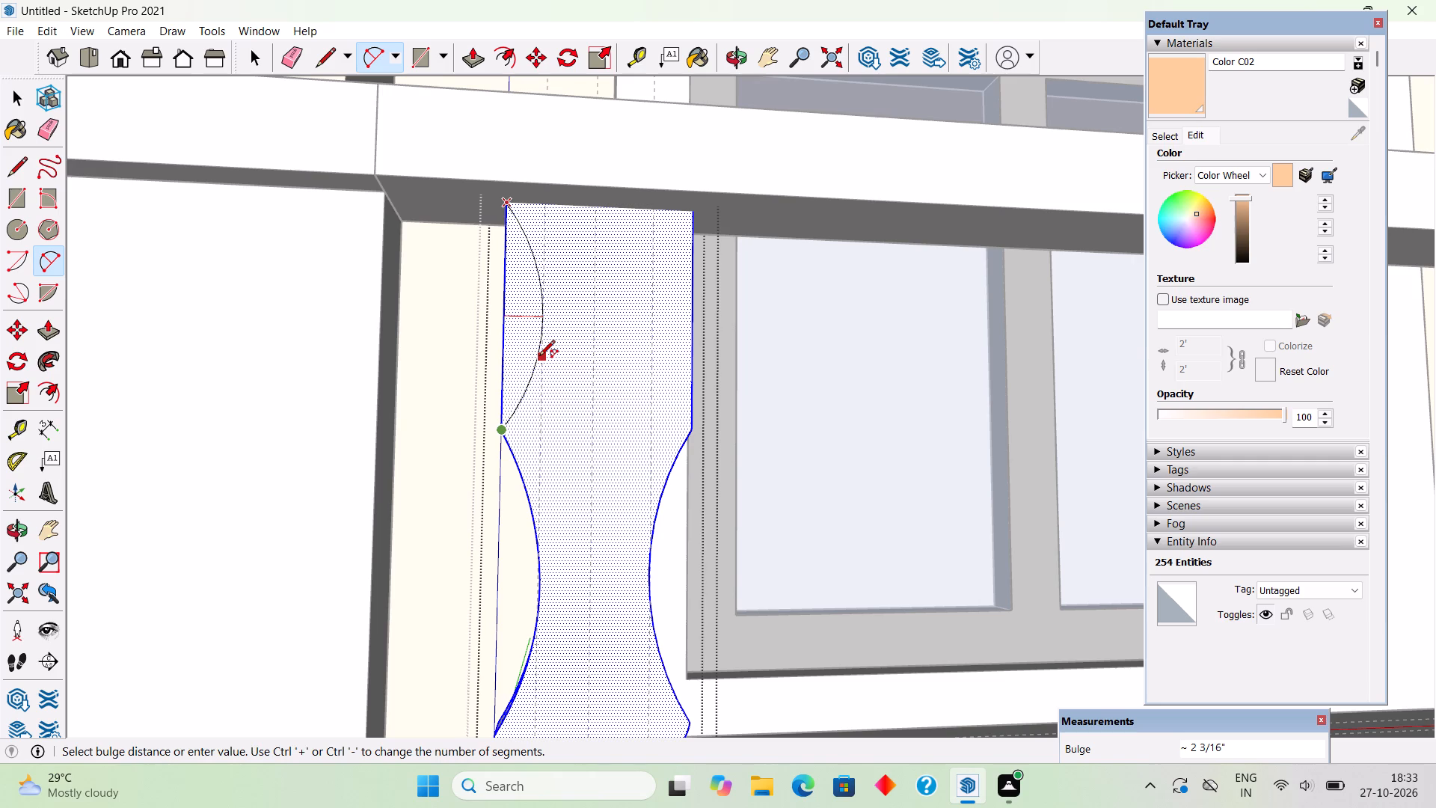
{"action": "left_click", "coordinate": [539, 357]}
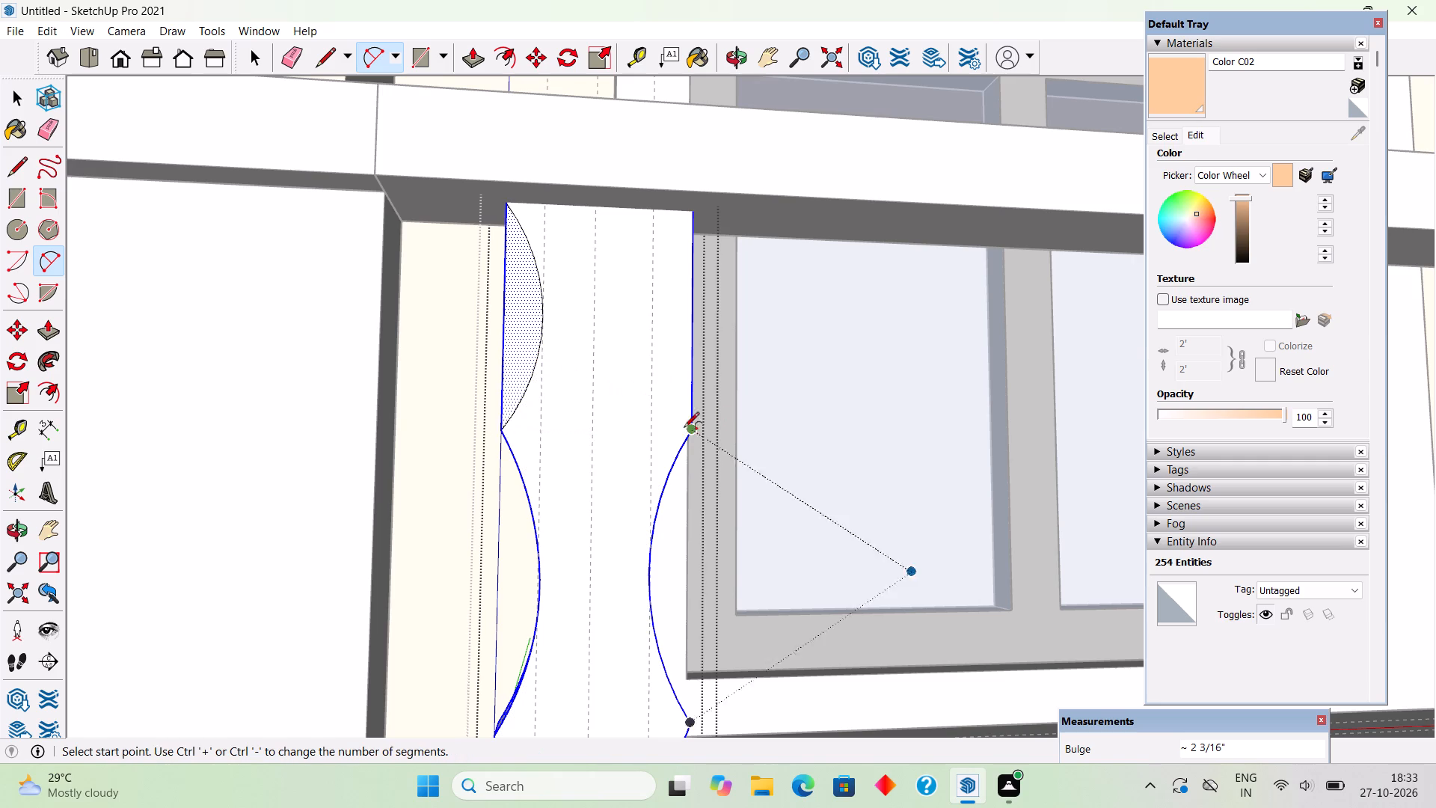
Draw a matching arc about 1' 13/16" long on the baluster's upper window-side edge, bulging inward to the guide.
{"action": "left_click", "coordinate": [688, 429]}
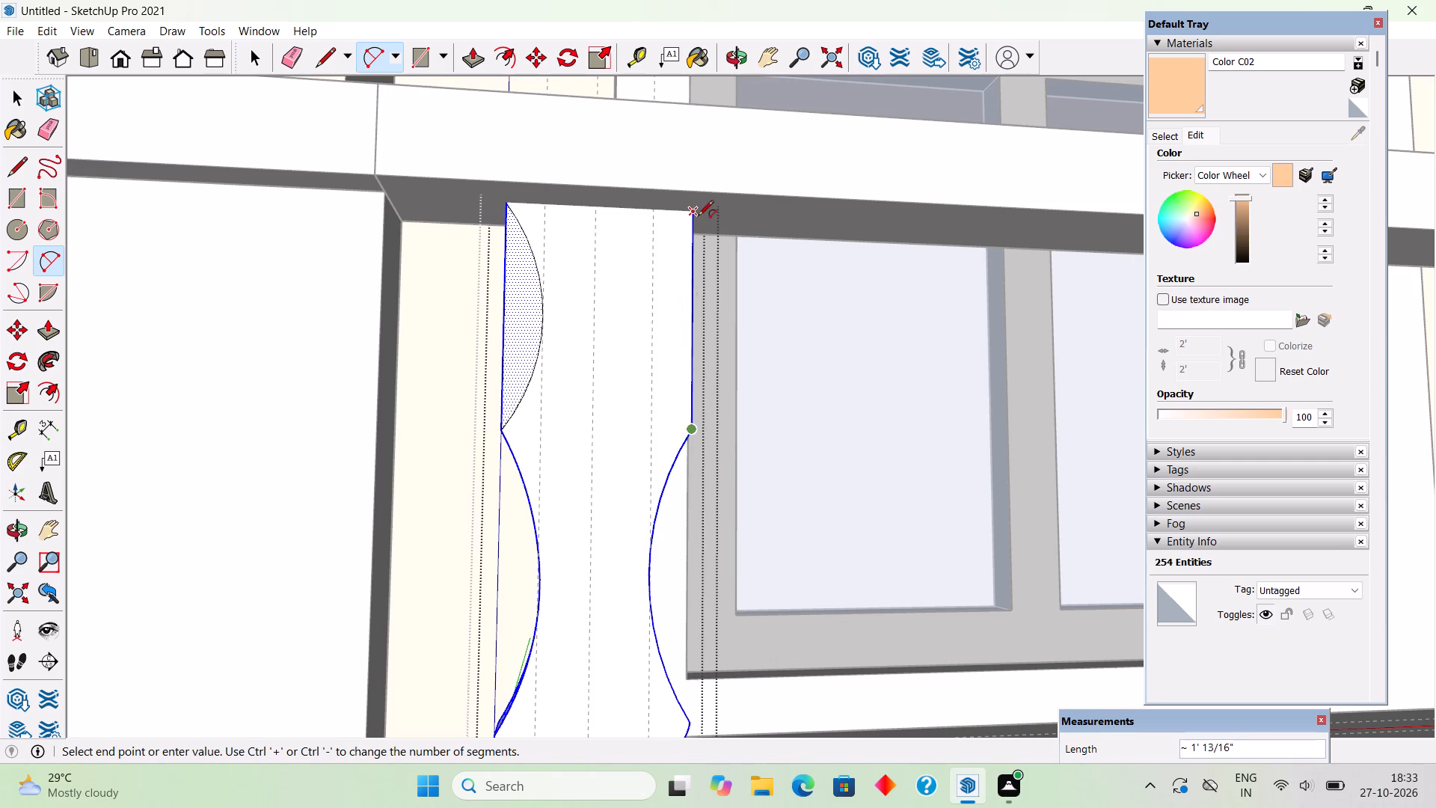
{"action": "left_click", "coordinate": [693, 215]}
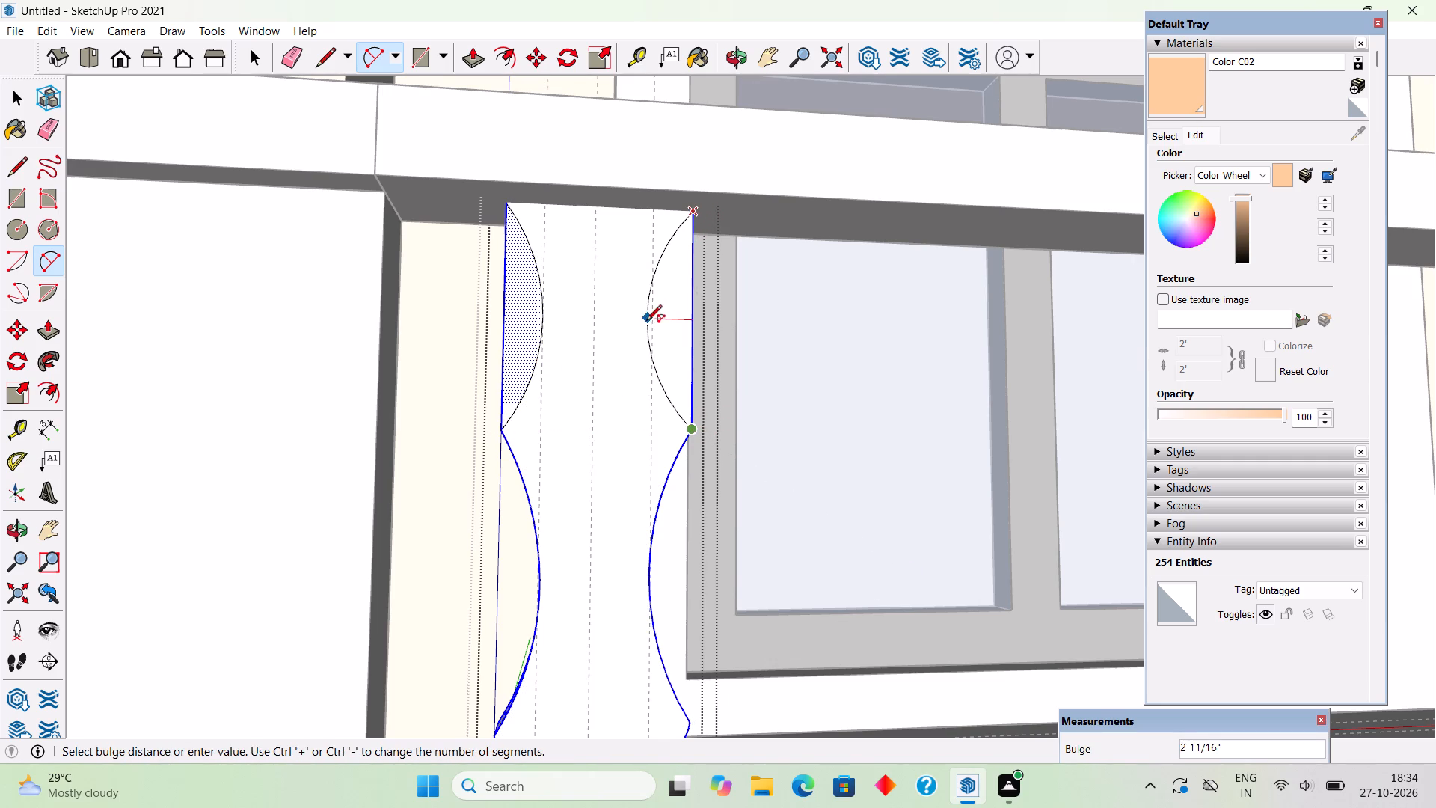
{"action": "left_click", "coordinate": [652, 323]}
{"action": "key", "text": "space"}
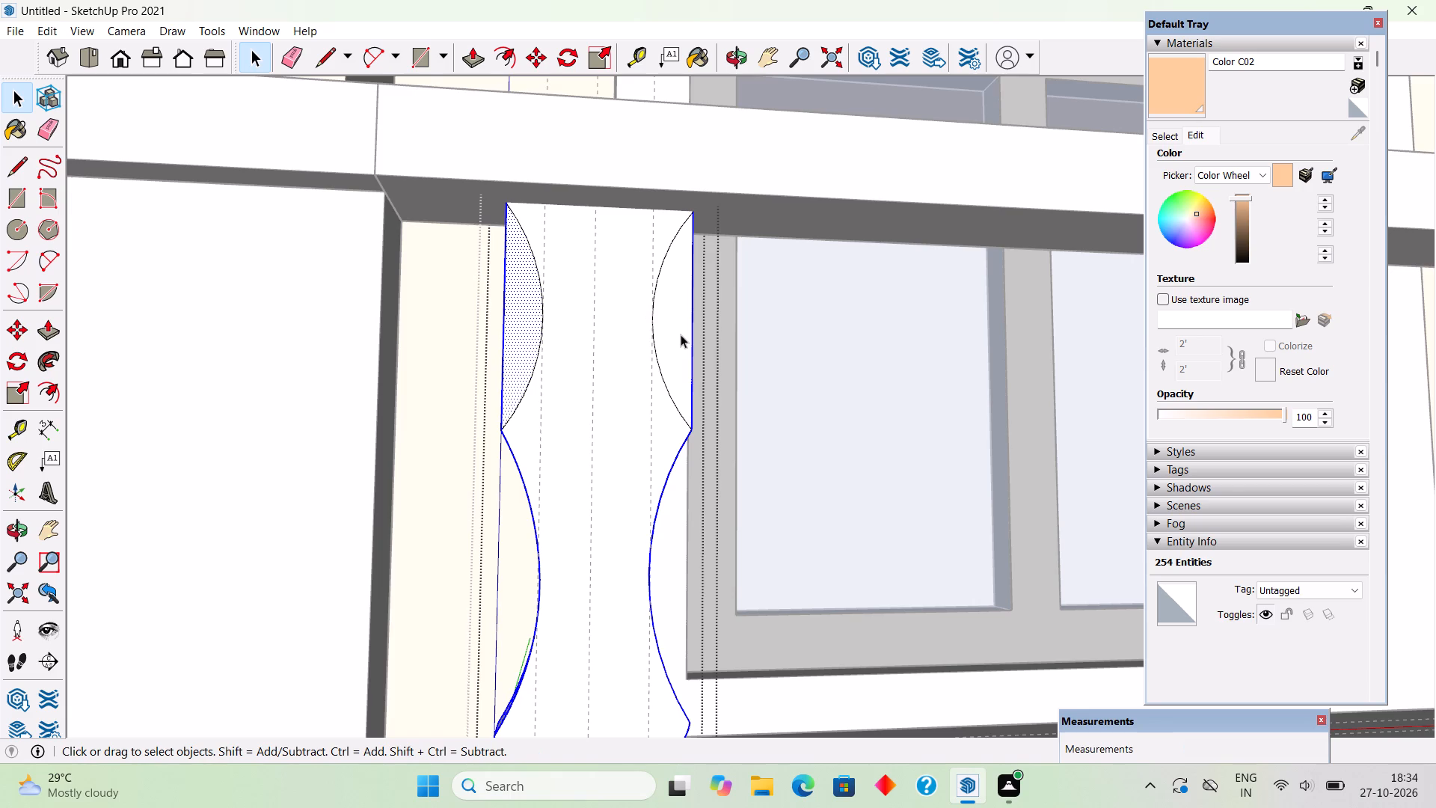
Push/Pull both upper side segments outside the new arcs back 3 11/16", and close the baluster group.
{"action": "left_click", "coordinate": [681, 334]}
{"action": "middle_click_drag", "start_coordinate": [681, 348], "coordinate": [693, 441]}
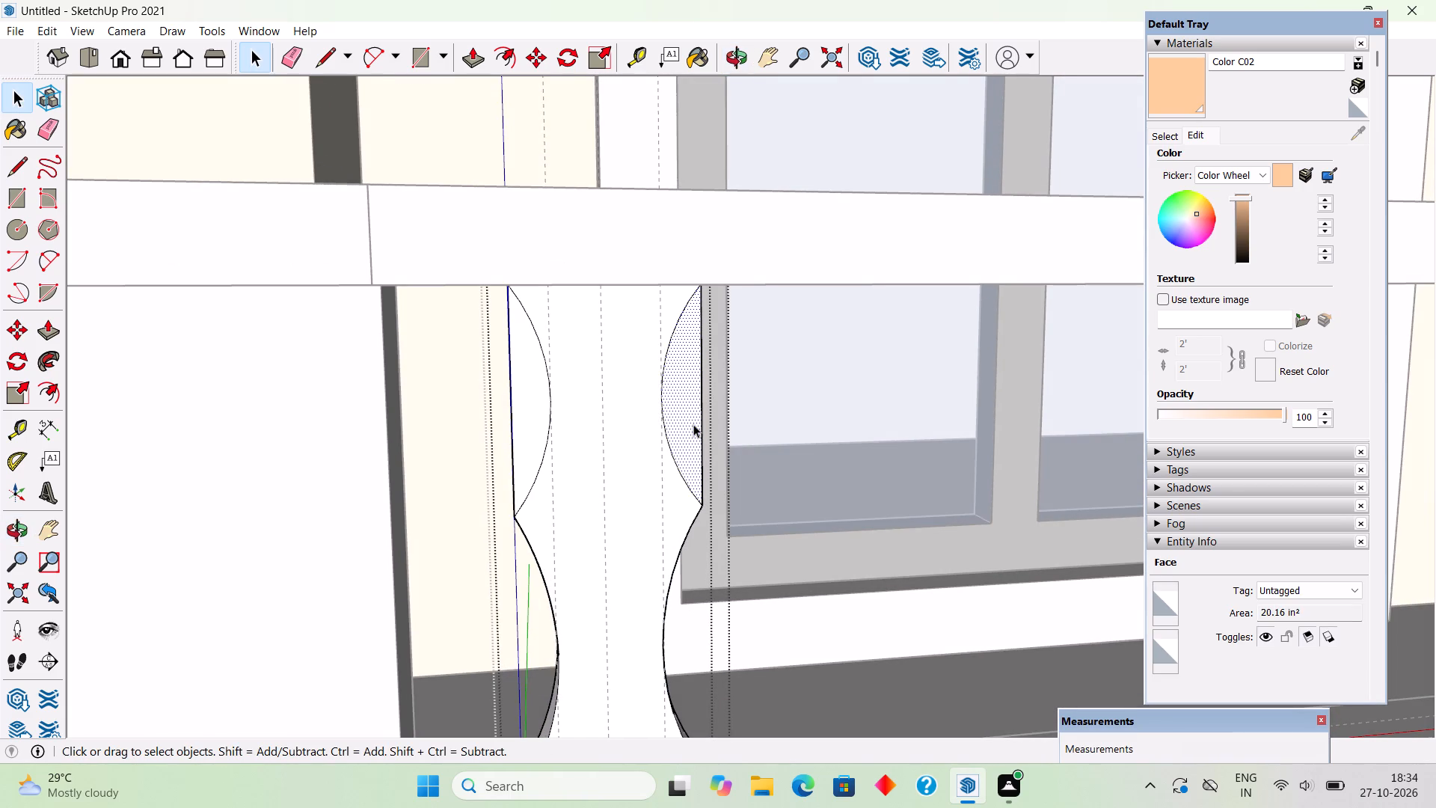
{"action": "key", "text": "p"}
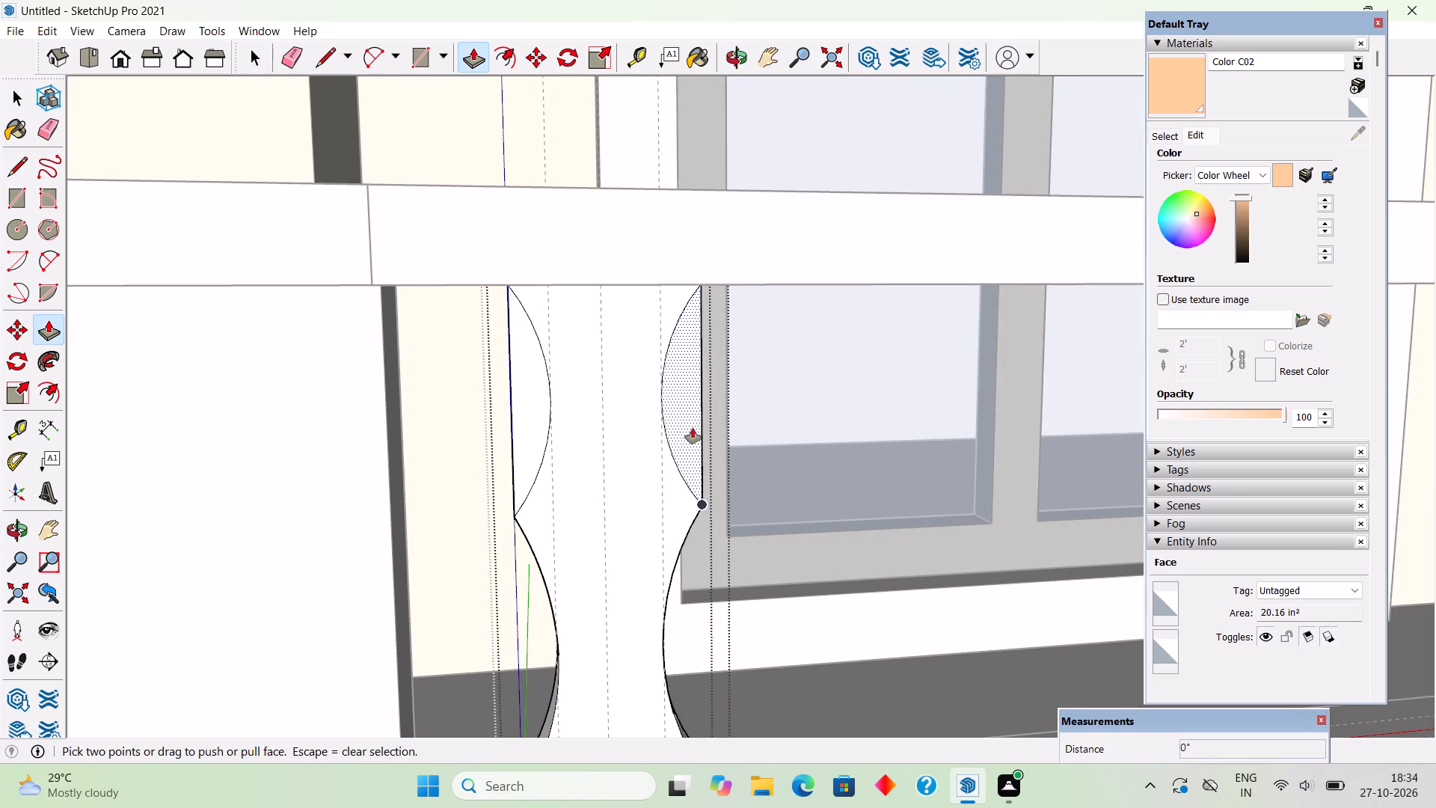
{"action": "left_click_drag", "start_coordinate": [693, 428], "coordinate": [694, 384]}
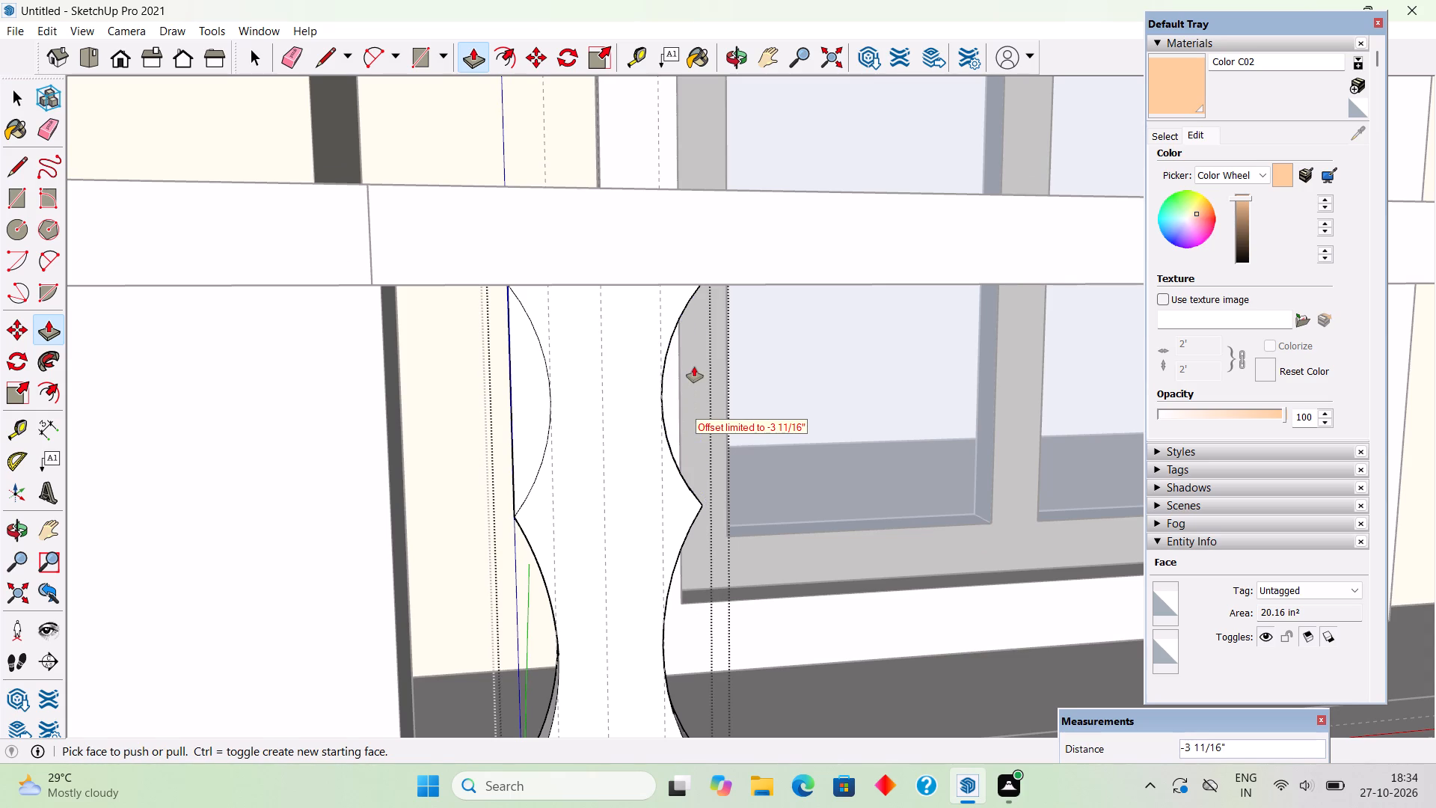
{"action": "middle_click_drag", "start_coordinate": [630, 446], "coordinate": [644, 434]}
{"action": "left_click_drag", "start_coordinate": [542, 414], "coordinate": [529, 382]}
{"action": "scroll", "coordinate": [548, 511], "scroll_direction": "down", "scroll_amount": 13}
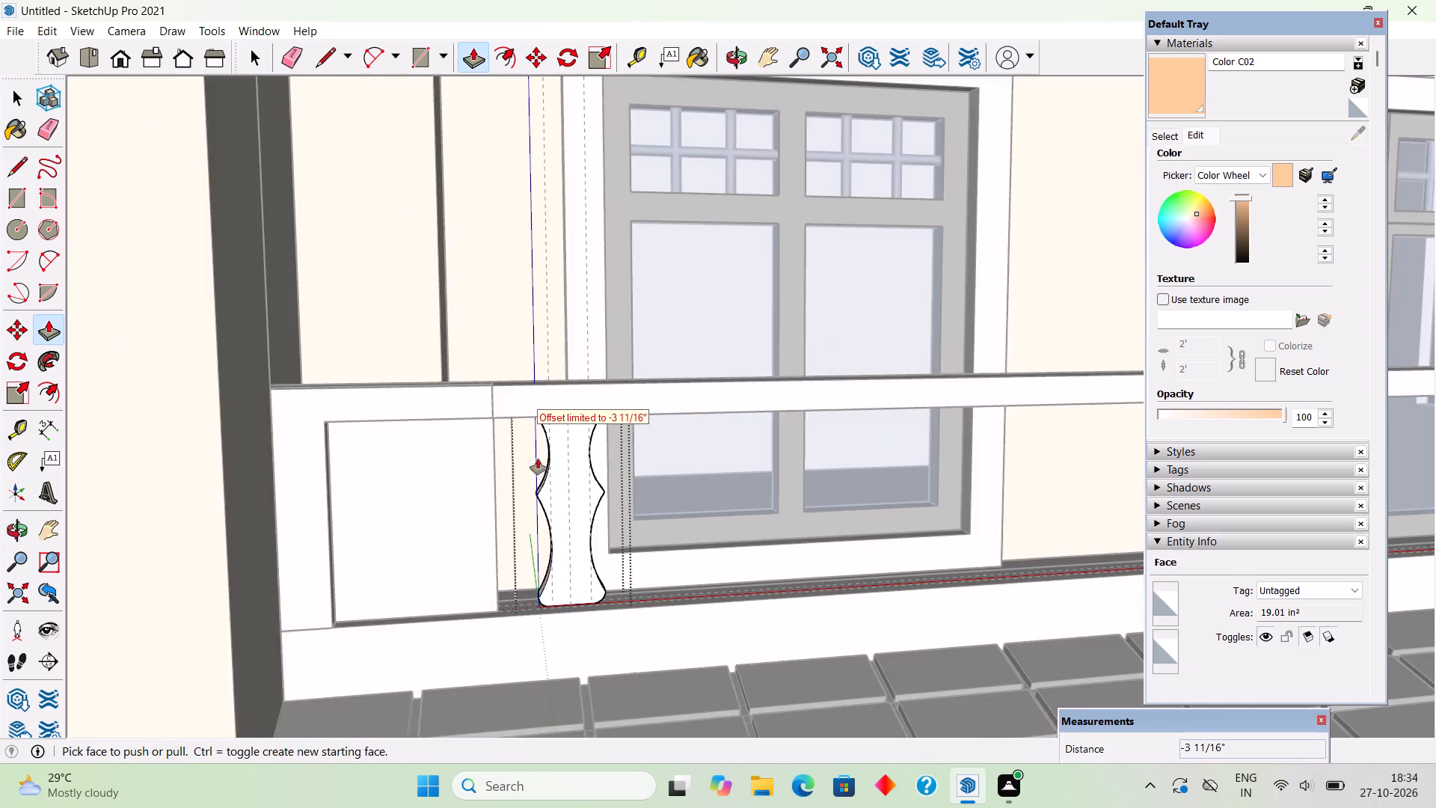
{"action": "scroll", "coordinate": [538, 459], "scroll_direction": "down", "scroll_amount": 4}
{"action": "key", "text": "space"}
{"action": "scroll", "coordinate": [473, 468], "scroll_direction": "down", "scroll_amount": 12}
{"action": "left_click", "coordinate": [1080, 331]}
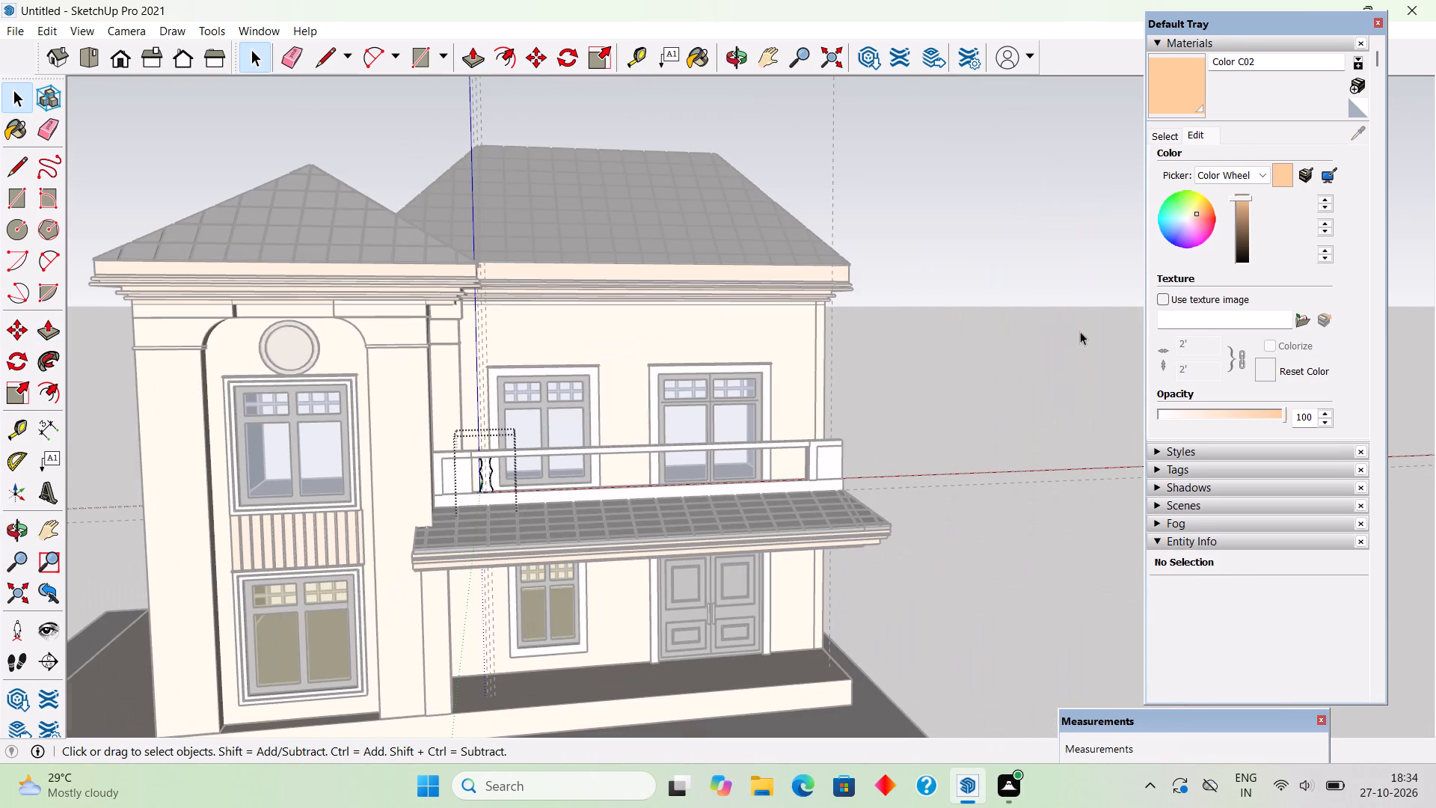
Delete all guides from the model.
{"action": "middle_click_drag", "start_coordinate": [710, 415], "coordinate": [535, 410]}
{"action": "scroll", "coordinate": [473, 464], "scroll_direction": "up", "scroll_amount": 11}
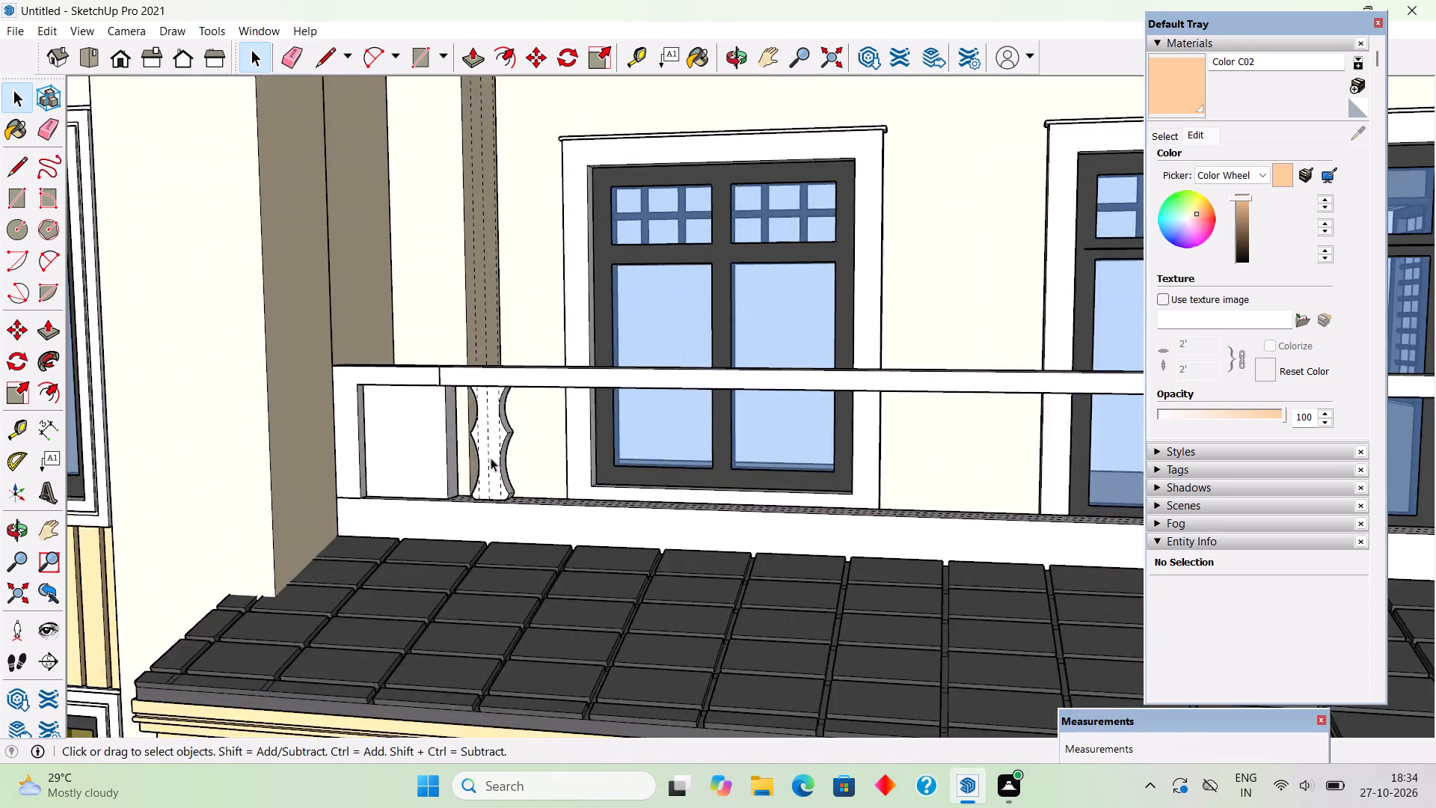
{"action": "scroll", "coordinate": [491, 458], "scroll_direction": "up", "scroll_amount": 4}
{"action": "scroll", "coordinate": [504, 450], "scroll_direction": "down", "scroll_amount": 12}
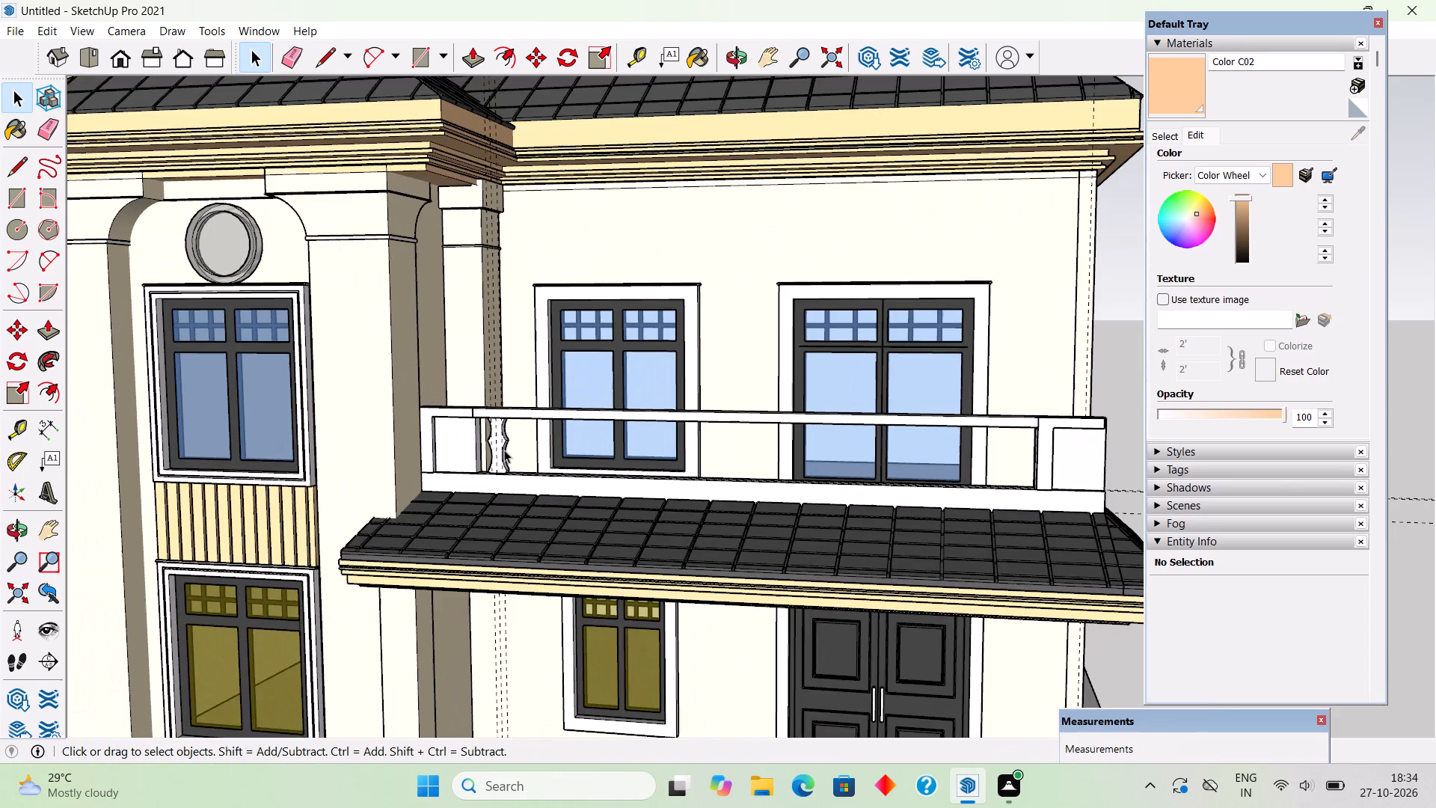
{"action": "scroll", "coordinate": [504, 450], "scroll_direction": "down", "scroll_amount": 2}
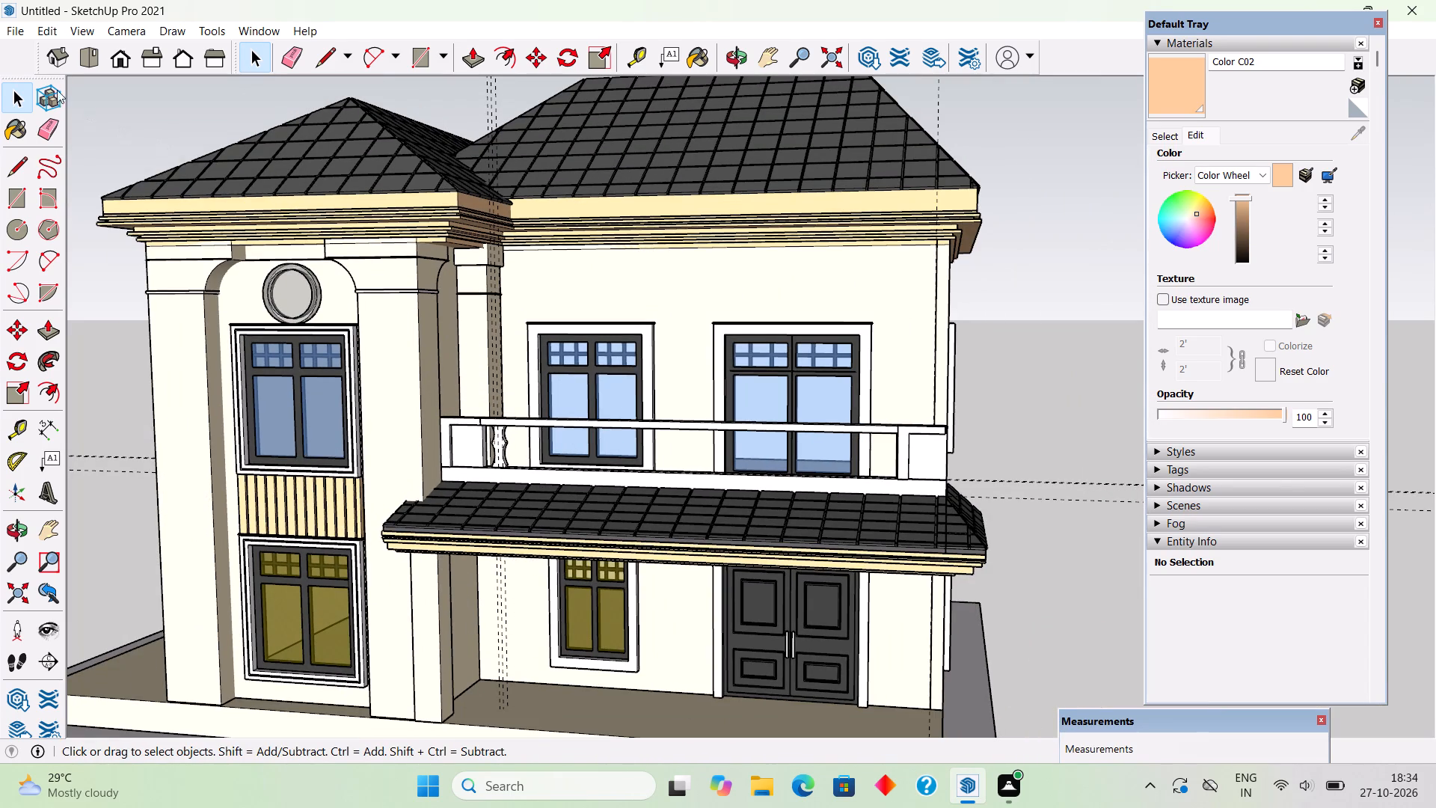
{"action": "left_click", "coordinate": [52, 31]}
{"action": "left_click", "coordinate": [145, 198]}
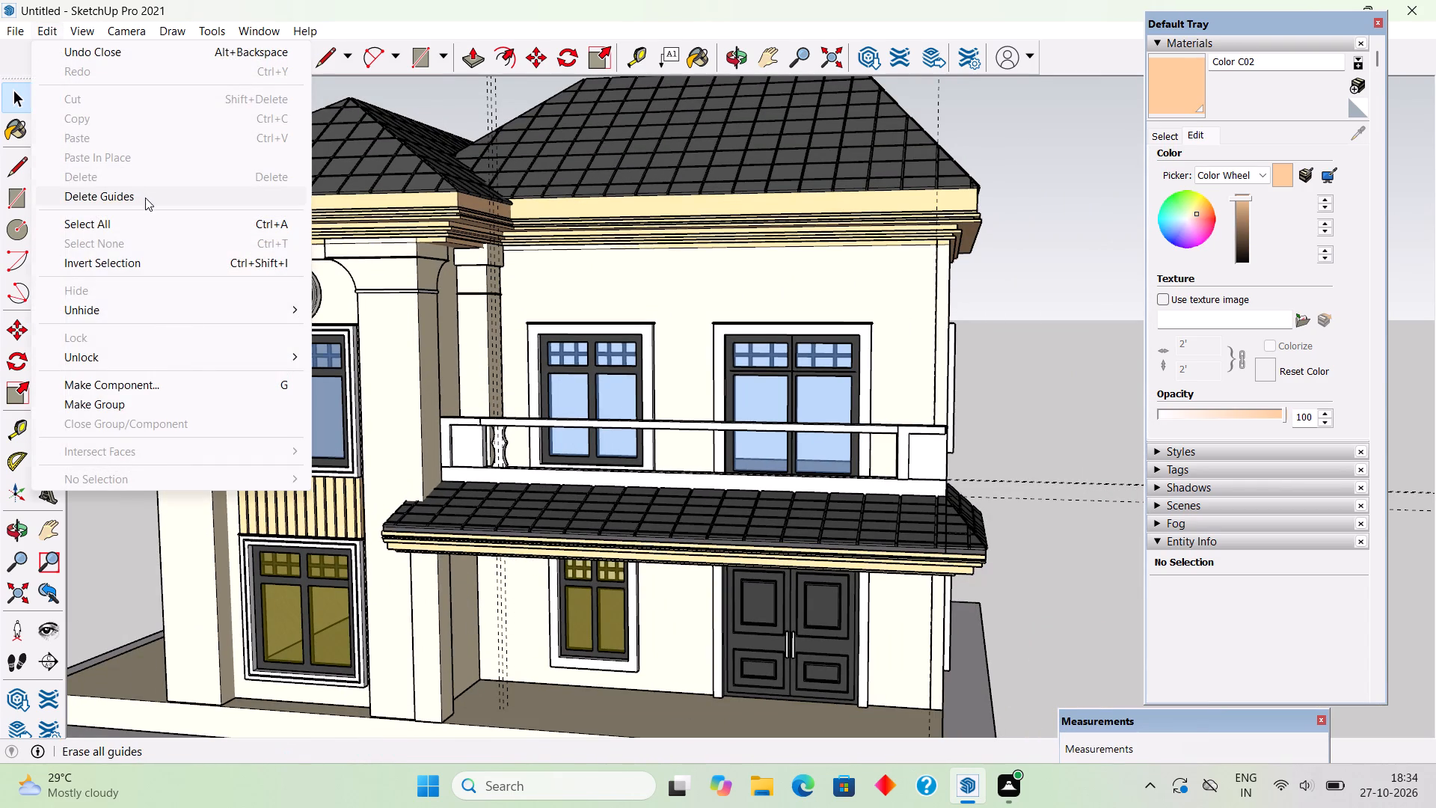
{"action": "scroll", "coordinate": [452, 400], "scroll_direction": "up", "scroll_amount": 6}
{"action": "scroll", "coordinate": [585, 508], "scroll_direction": "up", "scroll_amount": 10}
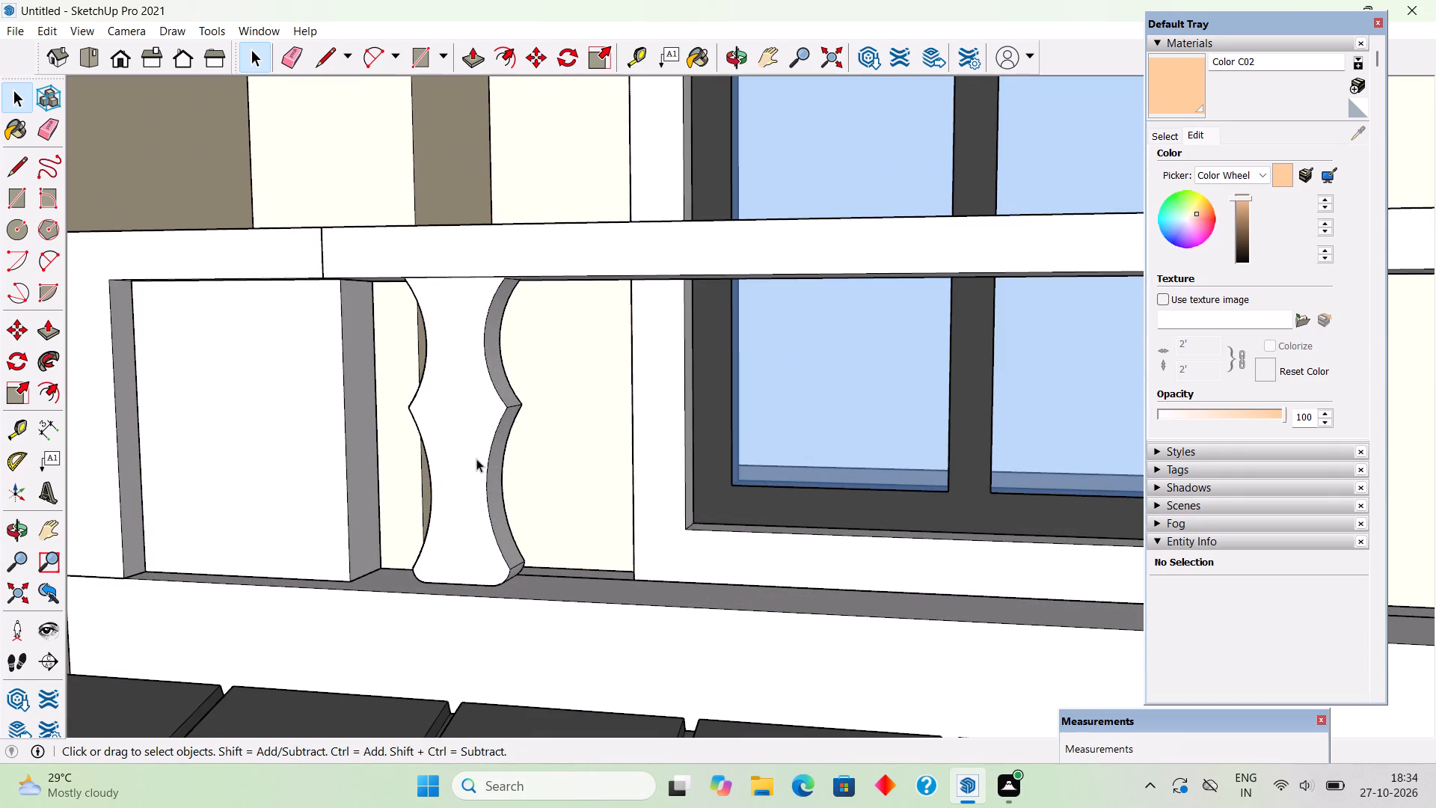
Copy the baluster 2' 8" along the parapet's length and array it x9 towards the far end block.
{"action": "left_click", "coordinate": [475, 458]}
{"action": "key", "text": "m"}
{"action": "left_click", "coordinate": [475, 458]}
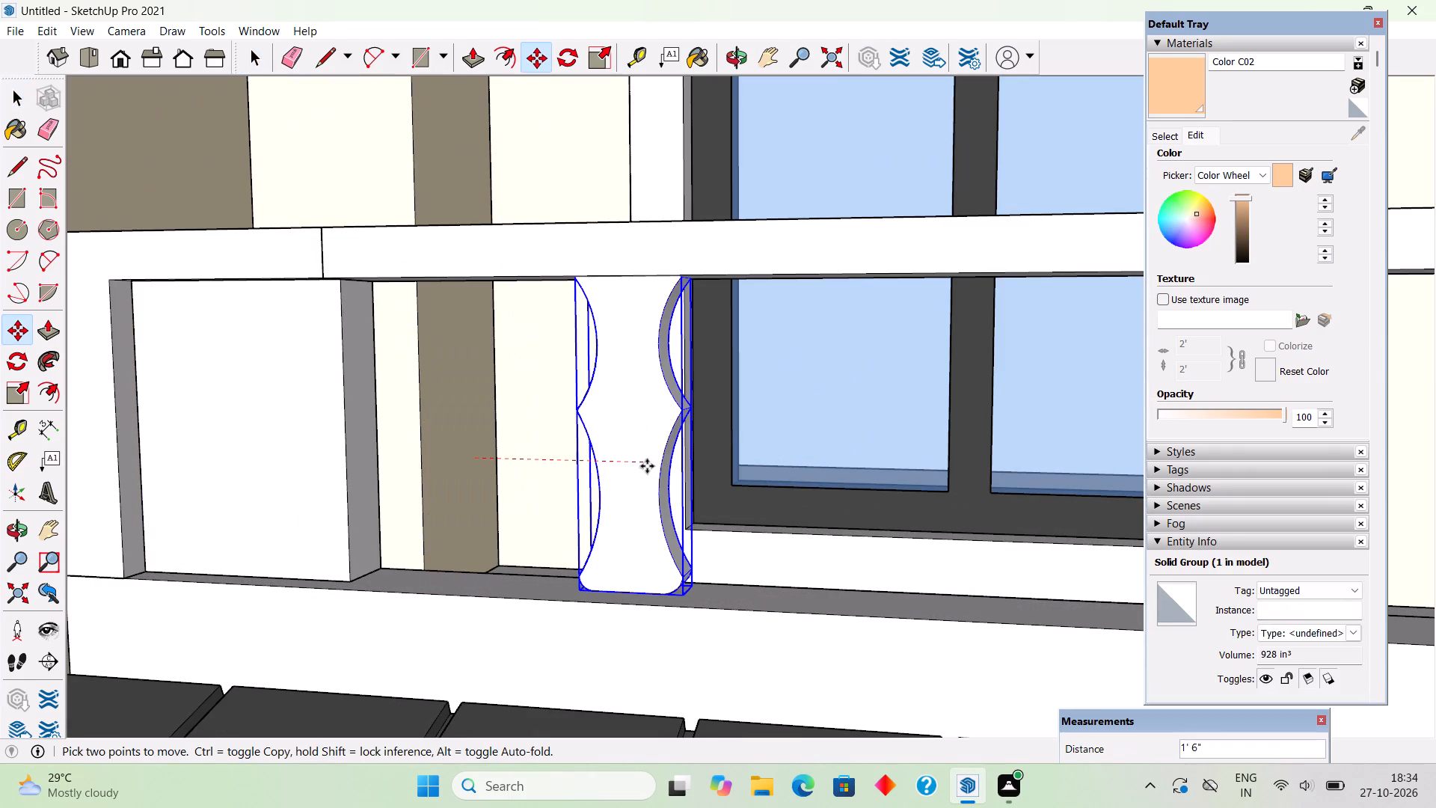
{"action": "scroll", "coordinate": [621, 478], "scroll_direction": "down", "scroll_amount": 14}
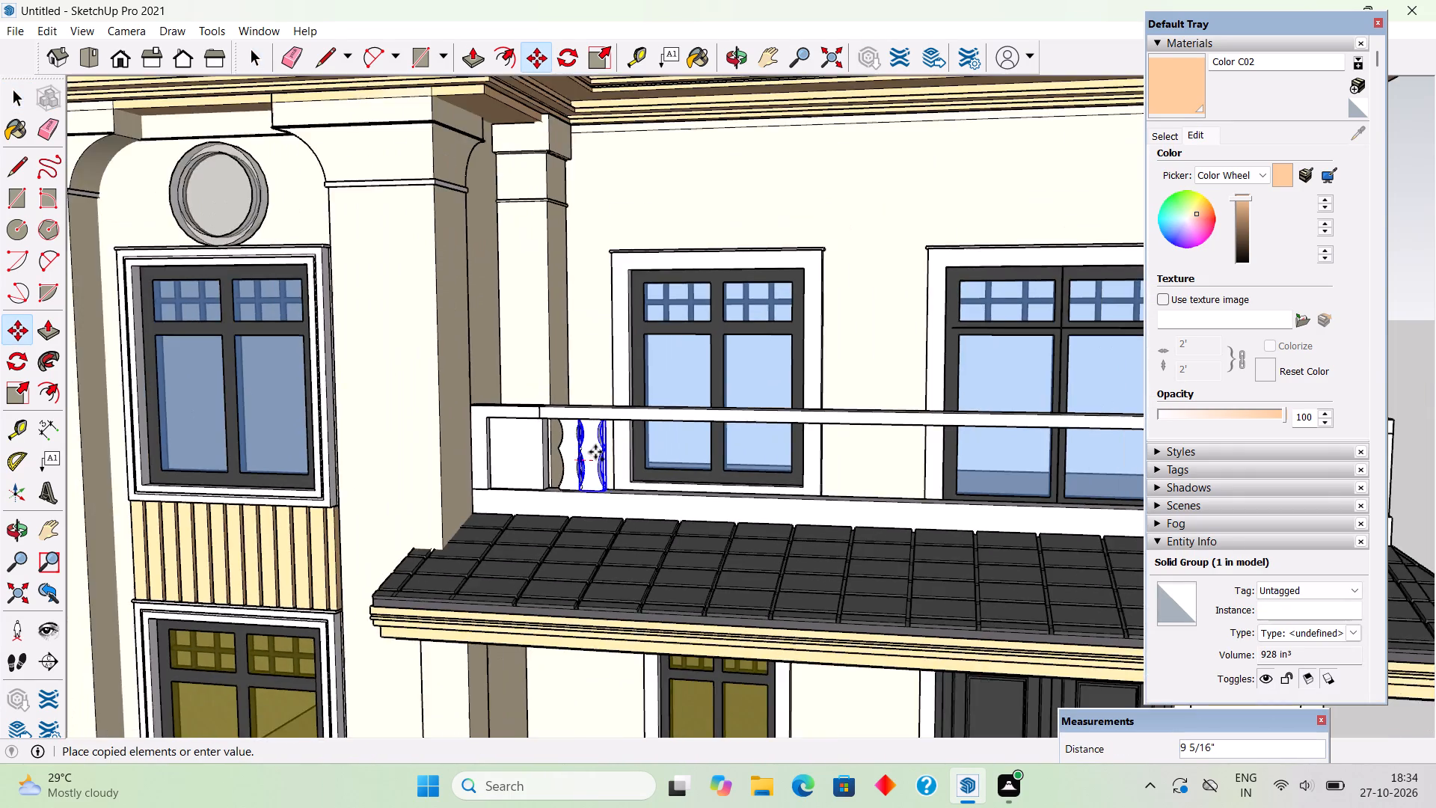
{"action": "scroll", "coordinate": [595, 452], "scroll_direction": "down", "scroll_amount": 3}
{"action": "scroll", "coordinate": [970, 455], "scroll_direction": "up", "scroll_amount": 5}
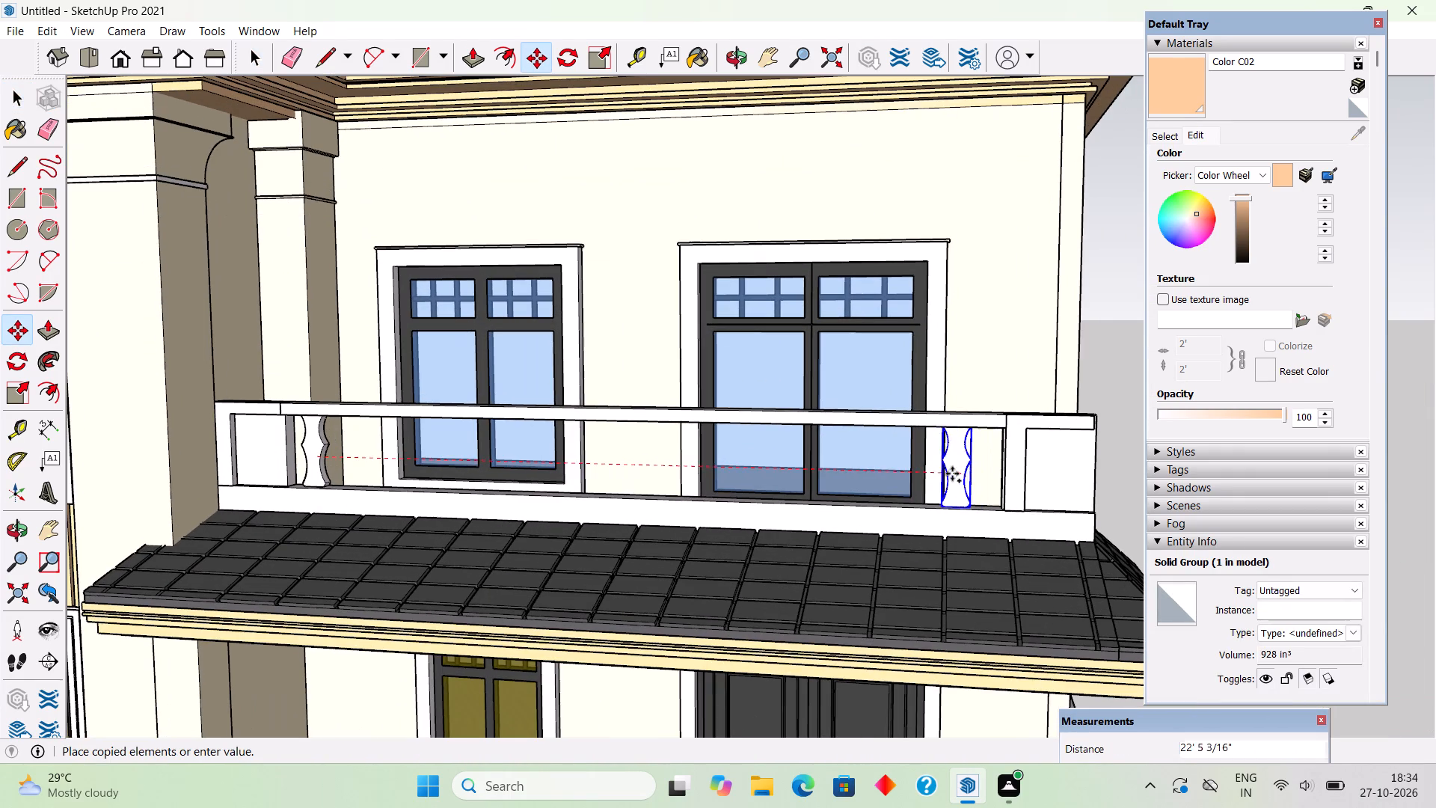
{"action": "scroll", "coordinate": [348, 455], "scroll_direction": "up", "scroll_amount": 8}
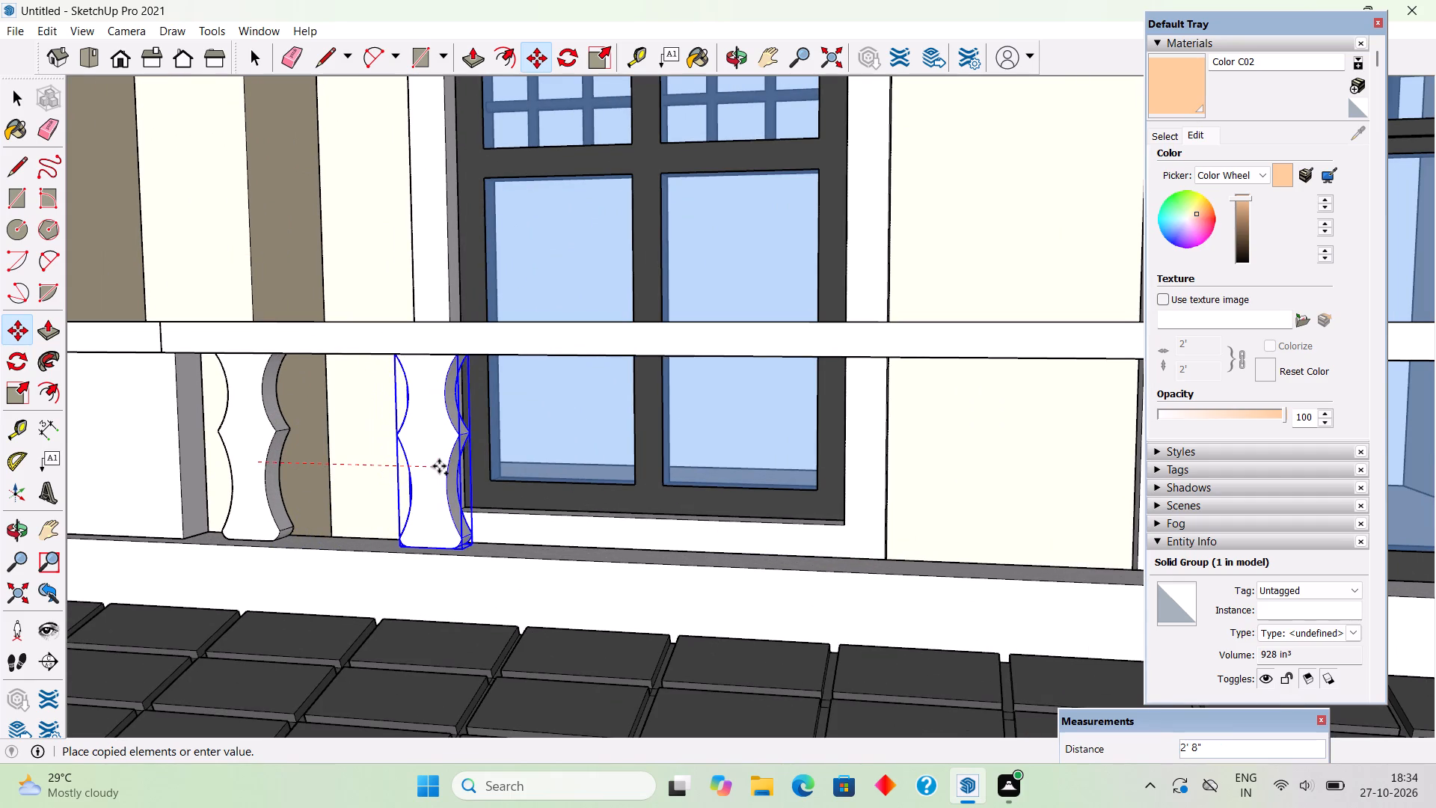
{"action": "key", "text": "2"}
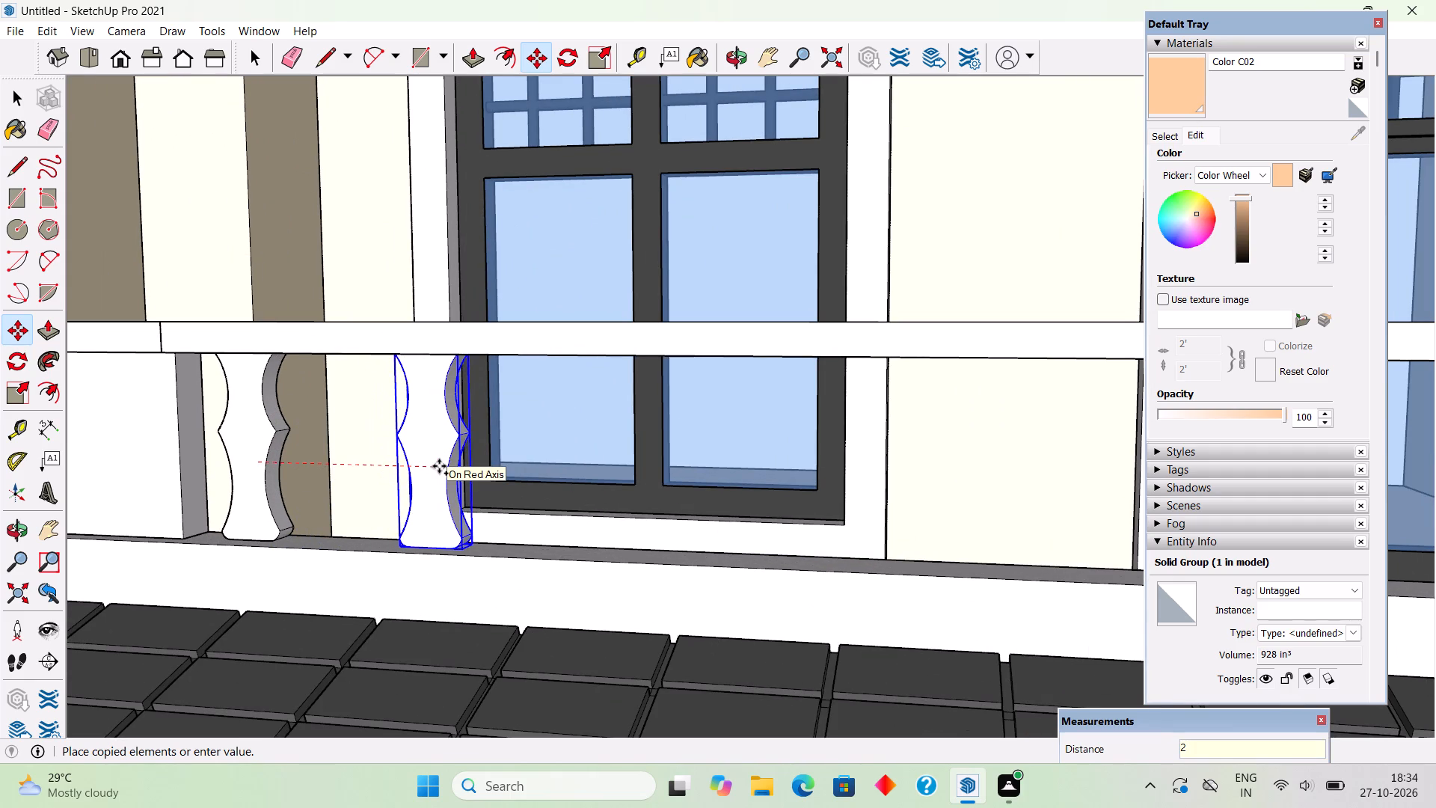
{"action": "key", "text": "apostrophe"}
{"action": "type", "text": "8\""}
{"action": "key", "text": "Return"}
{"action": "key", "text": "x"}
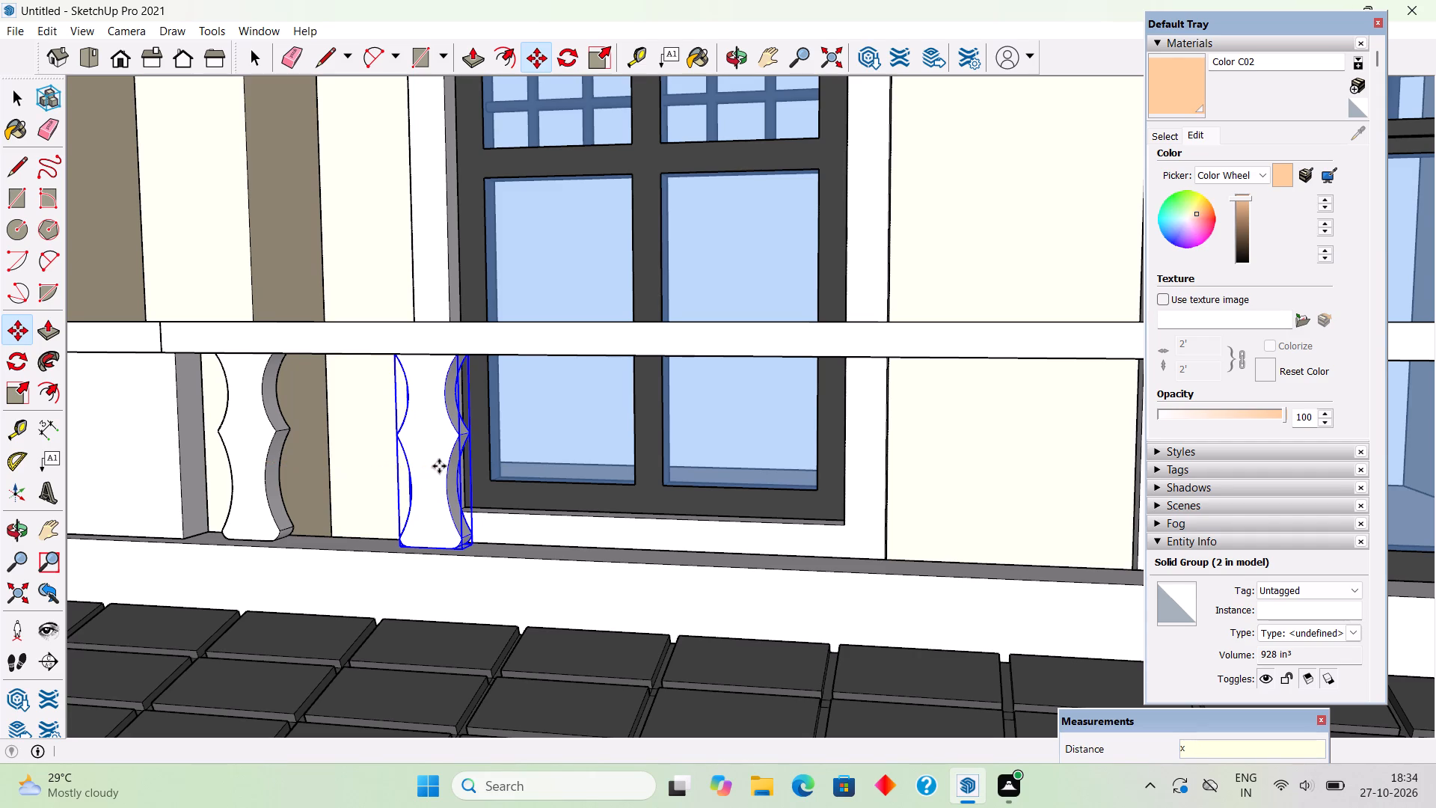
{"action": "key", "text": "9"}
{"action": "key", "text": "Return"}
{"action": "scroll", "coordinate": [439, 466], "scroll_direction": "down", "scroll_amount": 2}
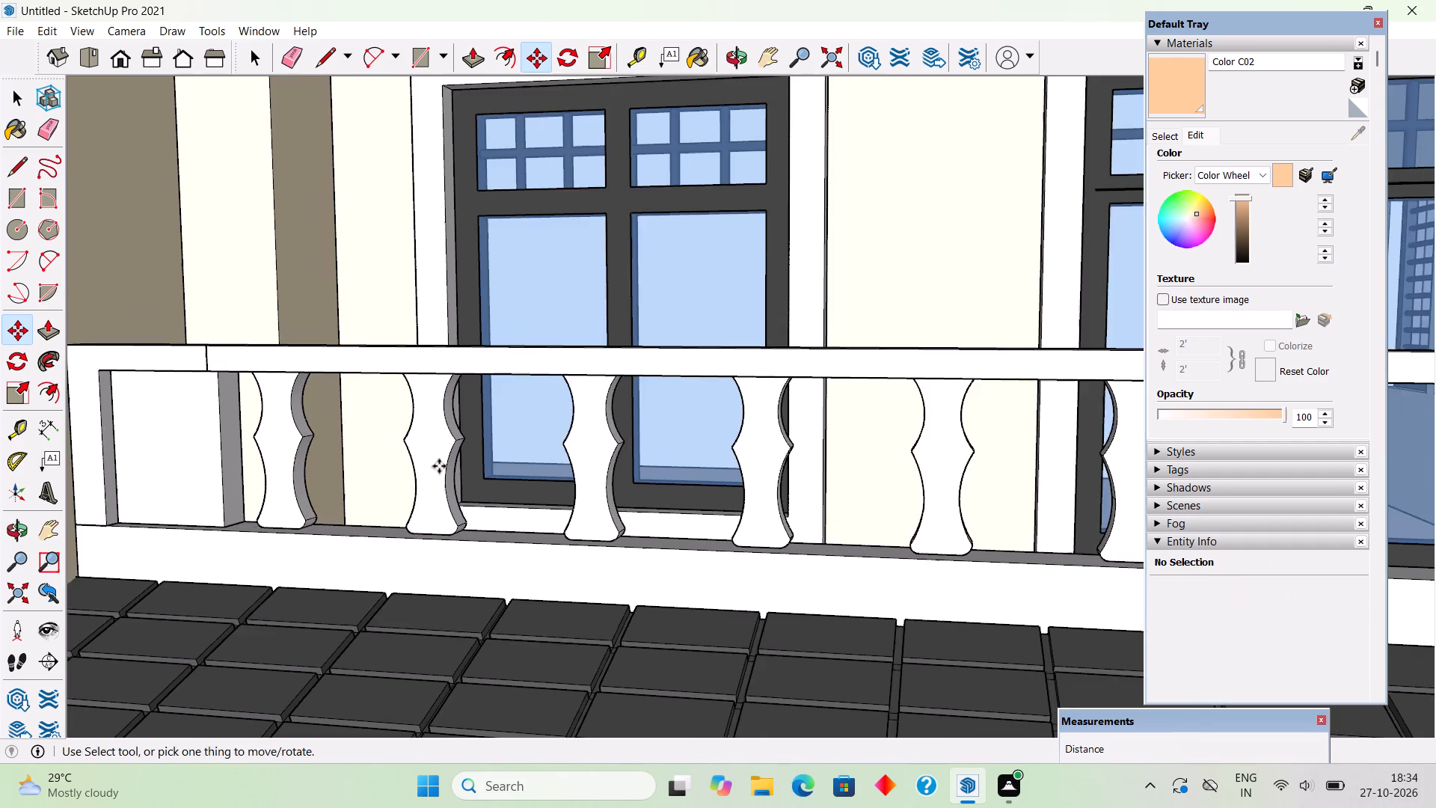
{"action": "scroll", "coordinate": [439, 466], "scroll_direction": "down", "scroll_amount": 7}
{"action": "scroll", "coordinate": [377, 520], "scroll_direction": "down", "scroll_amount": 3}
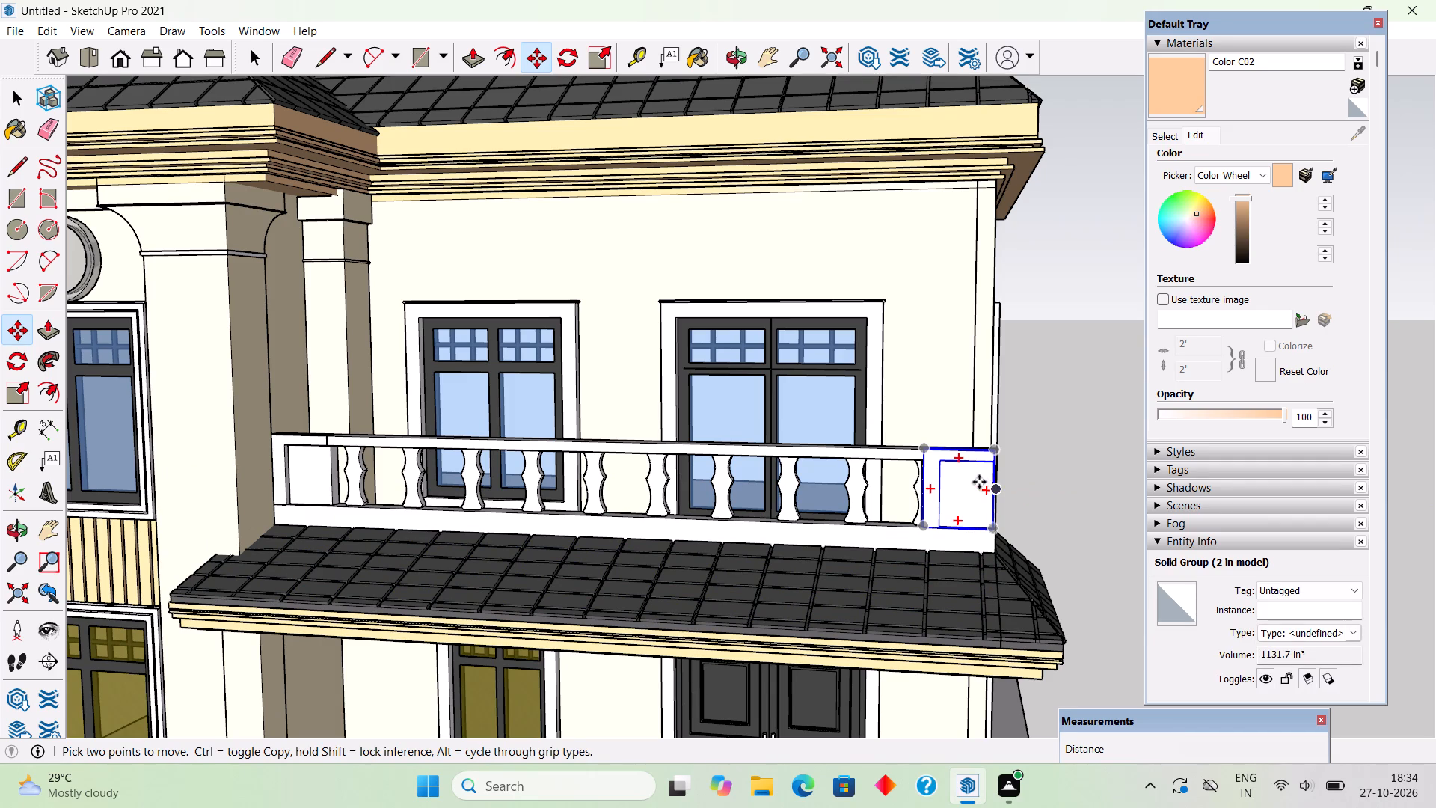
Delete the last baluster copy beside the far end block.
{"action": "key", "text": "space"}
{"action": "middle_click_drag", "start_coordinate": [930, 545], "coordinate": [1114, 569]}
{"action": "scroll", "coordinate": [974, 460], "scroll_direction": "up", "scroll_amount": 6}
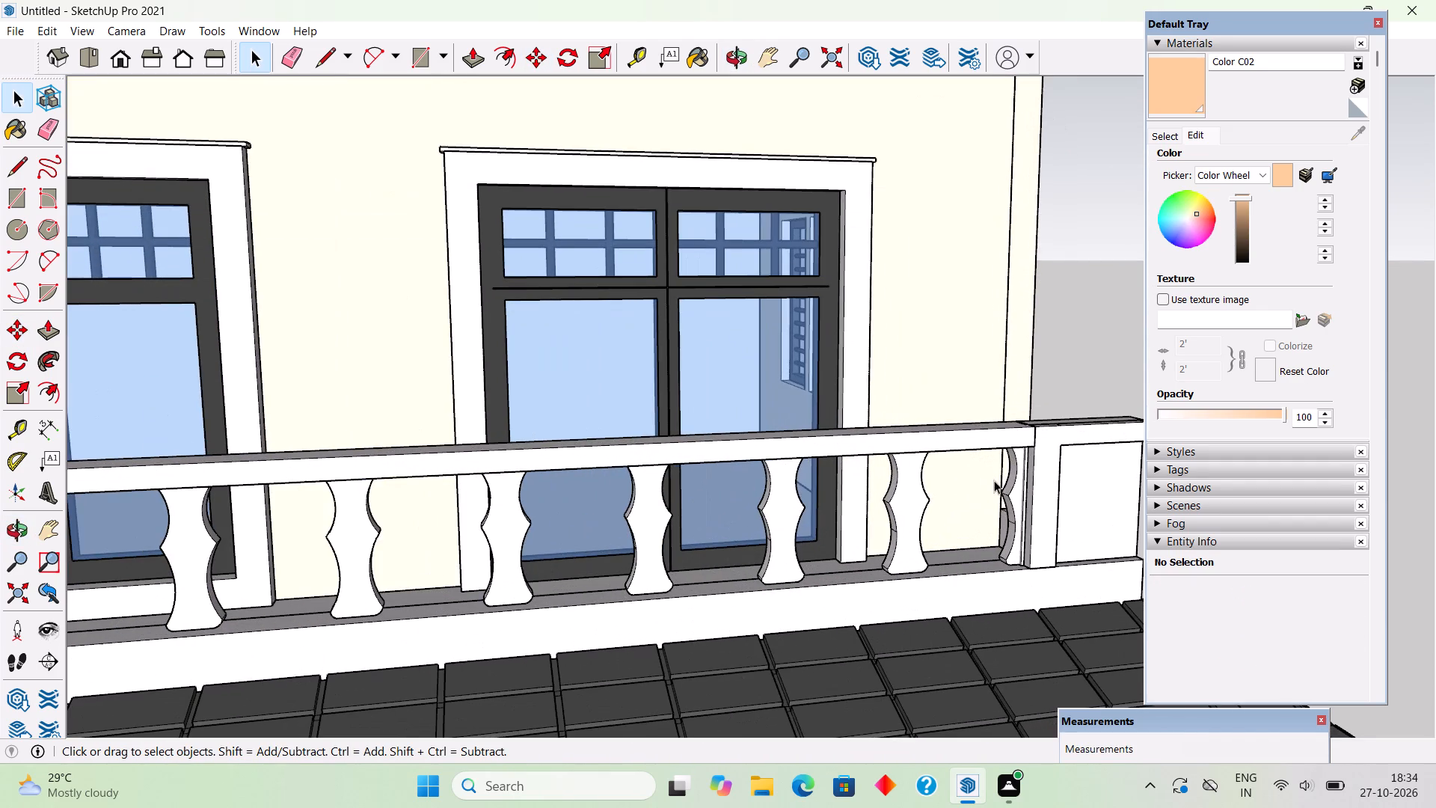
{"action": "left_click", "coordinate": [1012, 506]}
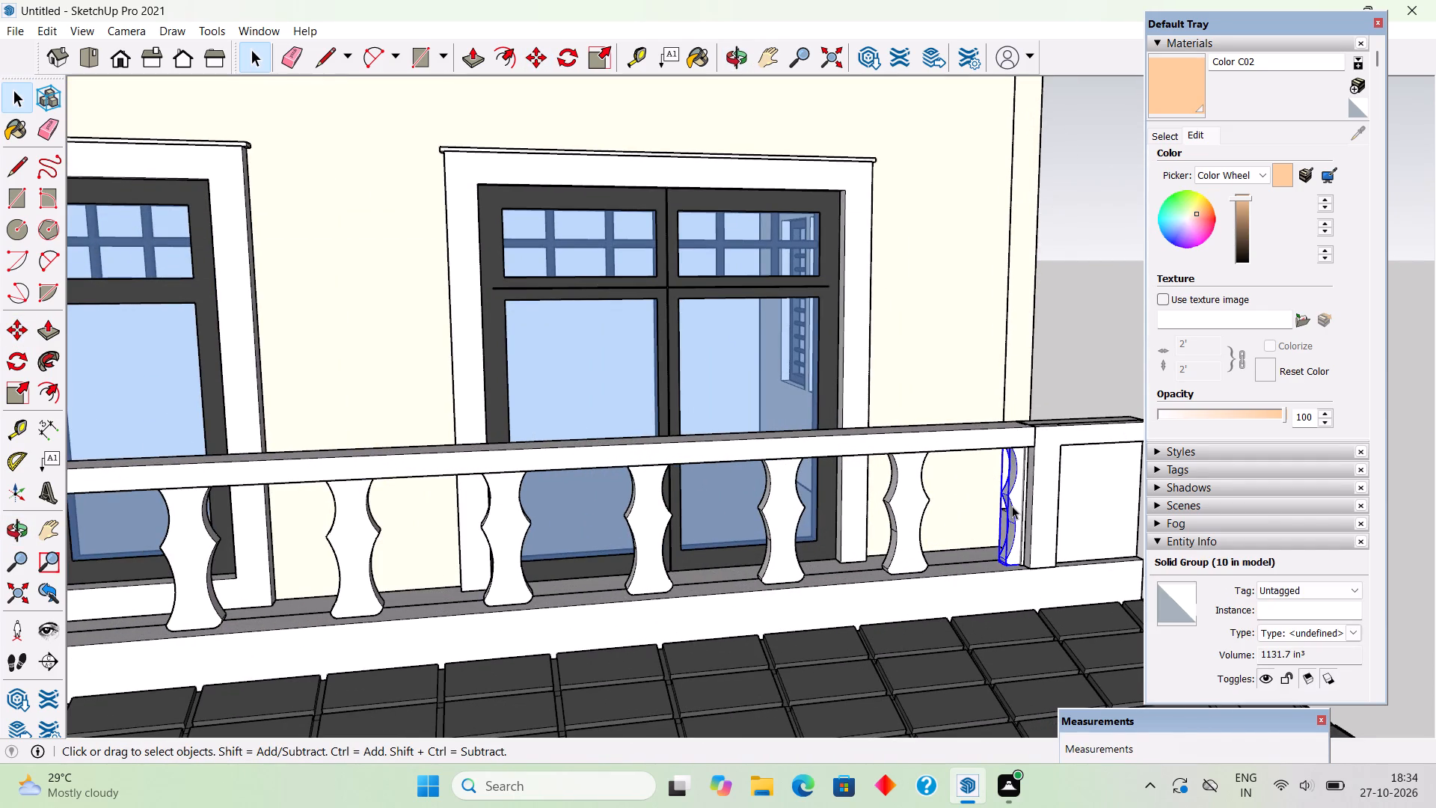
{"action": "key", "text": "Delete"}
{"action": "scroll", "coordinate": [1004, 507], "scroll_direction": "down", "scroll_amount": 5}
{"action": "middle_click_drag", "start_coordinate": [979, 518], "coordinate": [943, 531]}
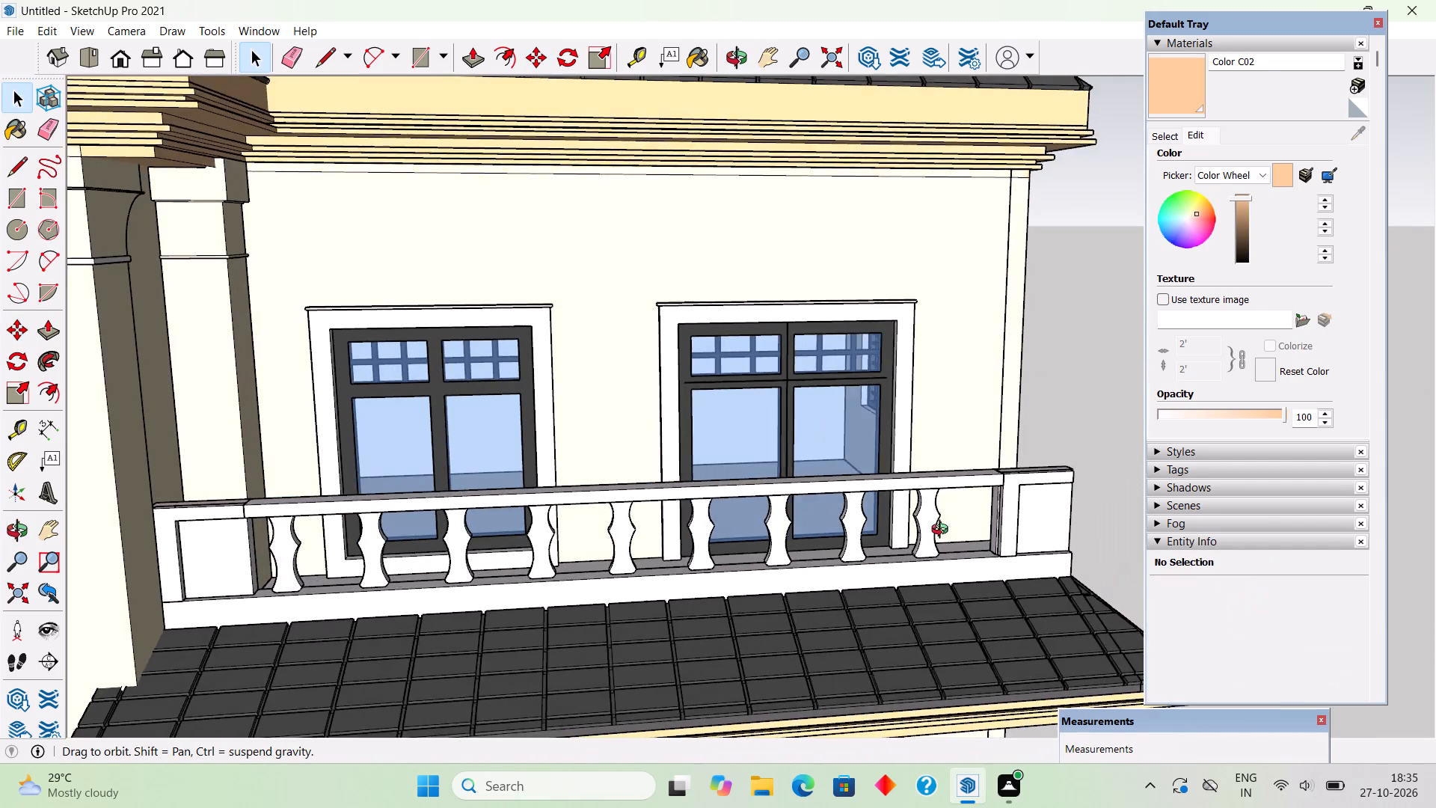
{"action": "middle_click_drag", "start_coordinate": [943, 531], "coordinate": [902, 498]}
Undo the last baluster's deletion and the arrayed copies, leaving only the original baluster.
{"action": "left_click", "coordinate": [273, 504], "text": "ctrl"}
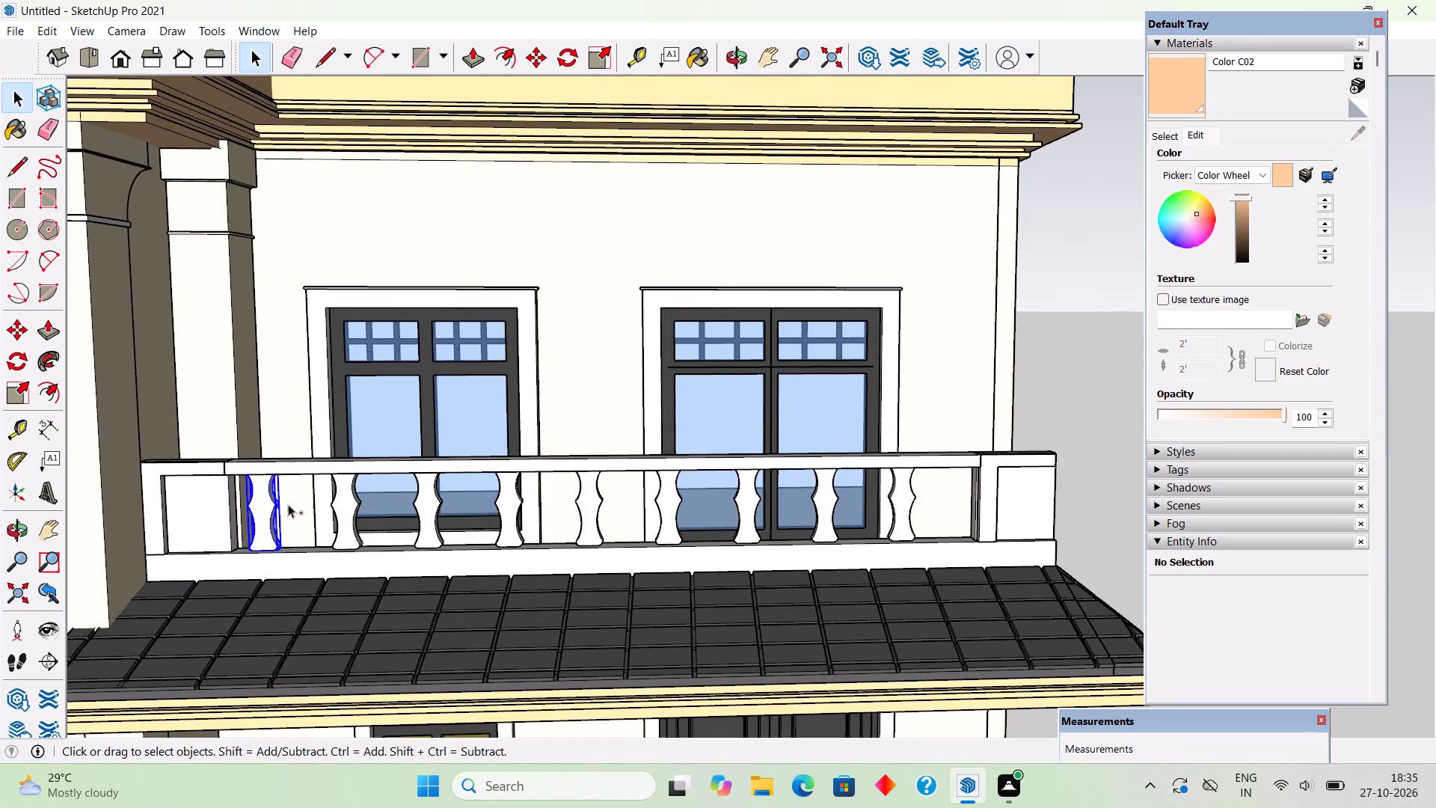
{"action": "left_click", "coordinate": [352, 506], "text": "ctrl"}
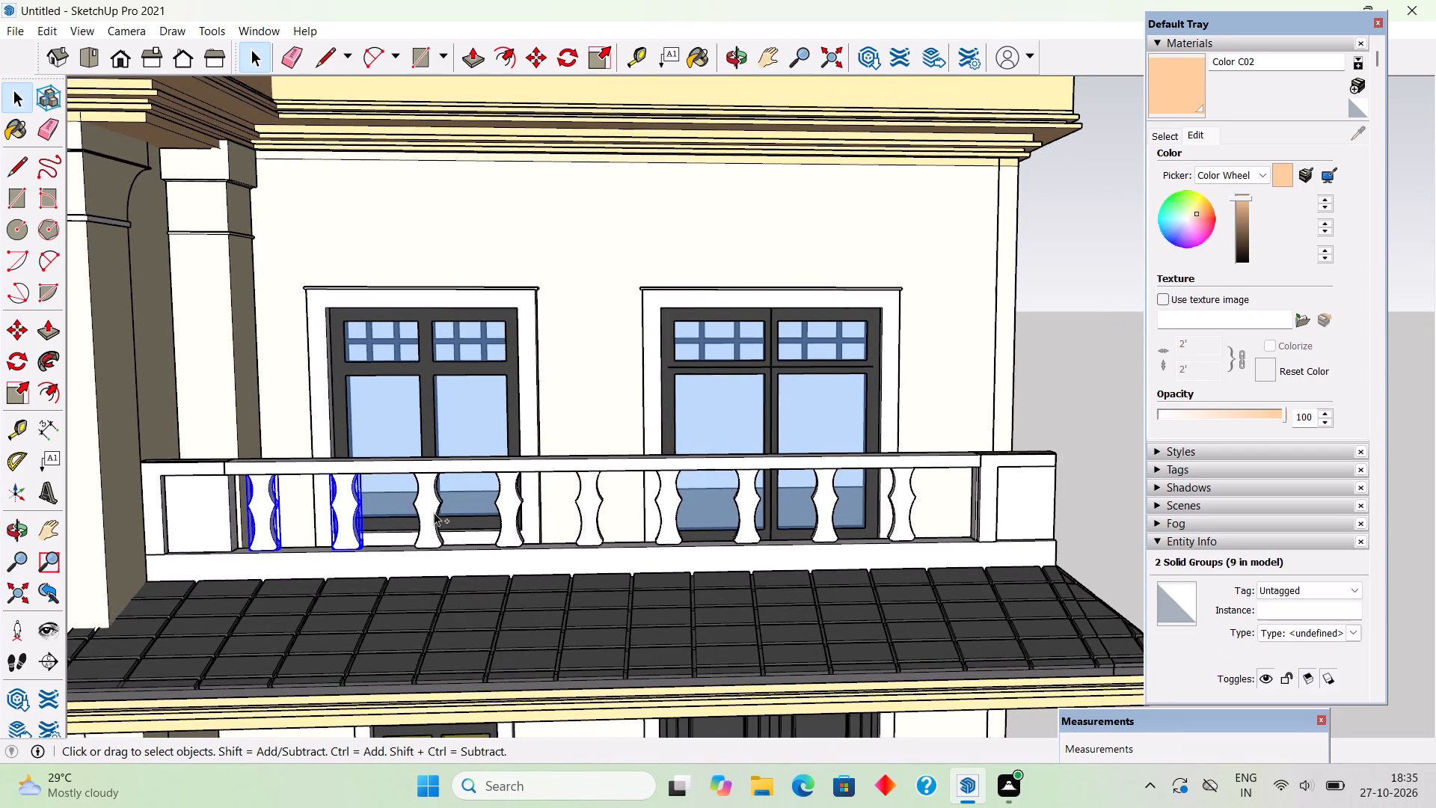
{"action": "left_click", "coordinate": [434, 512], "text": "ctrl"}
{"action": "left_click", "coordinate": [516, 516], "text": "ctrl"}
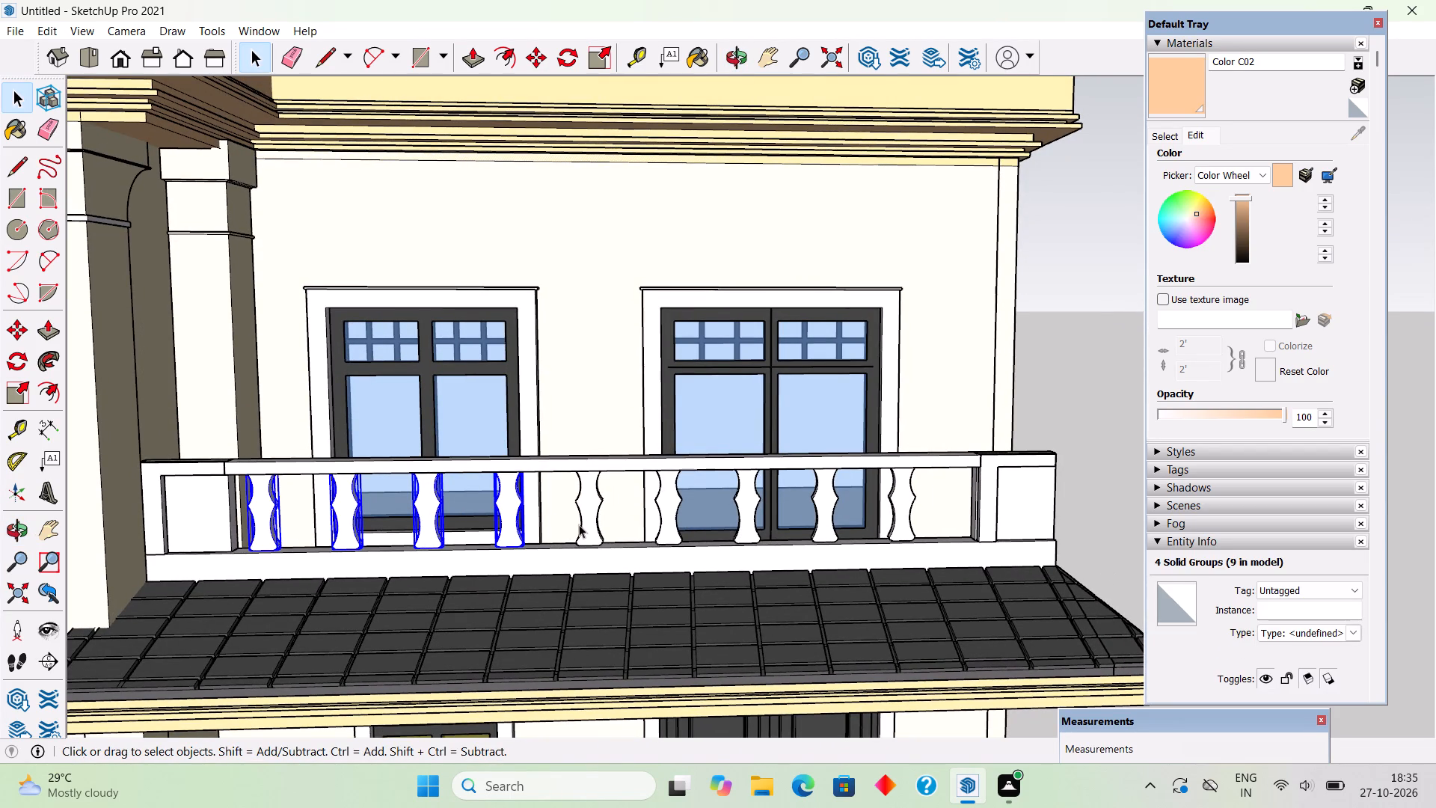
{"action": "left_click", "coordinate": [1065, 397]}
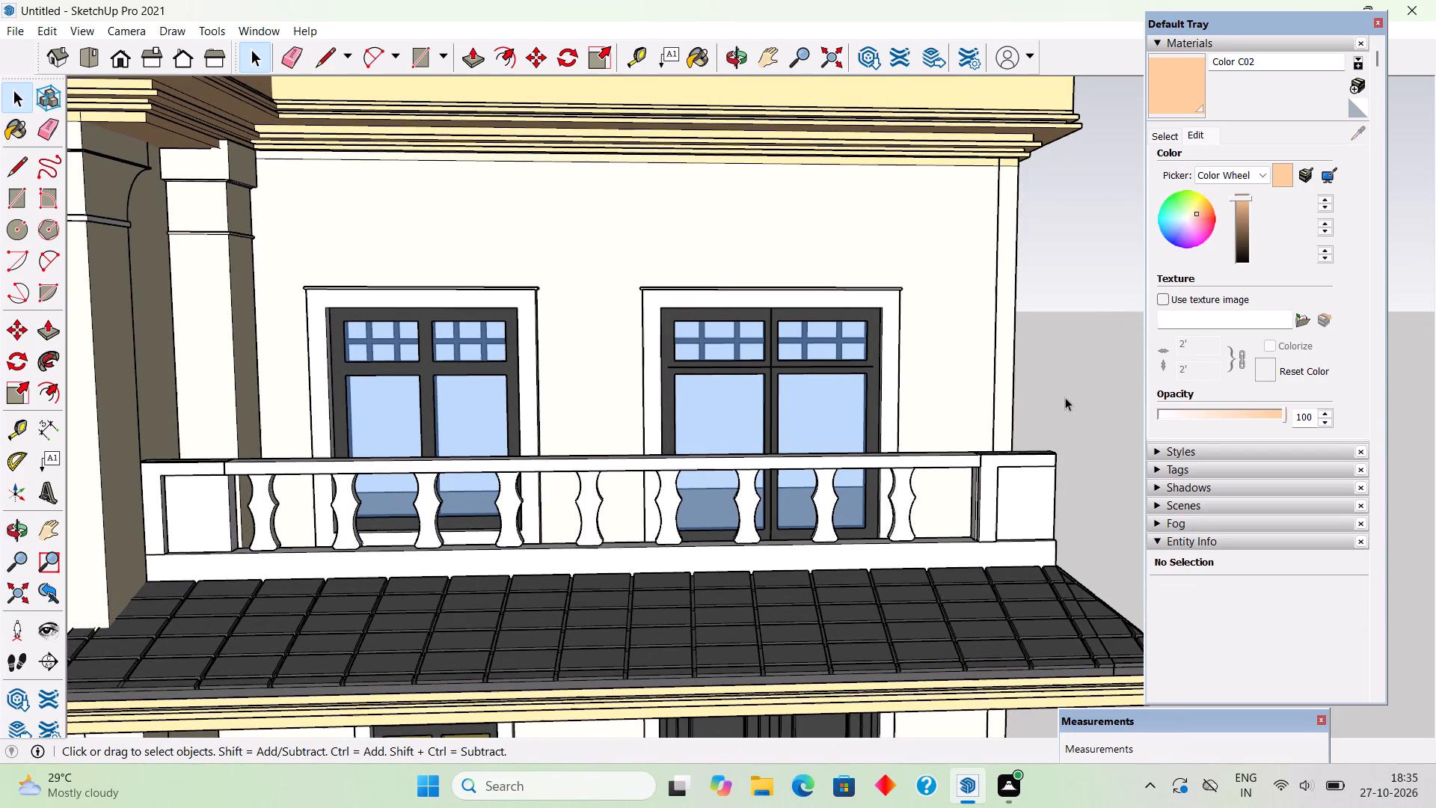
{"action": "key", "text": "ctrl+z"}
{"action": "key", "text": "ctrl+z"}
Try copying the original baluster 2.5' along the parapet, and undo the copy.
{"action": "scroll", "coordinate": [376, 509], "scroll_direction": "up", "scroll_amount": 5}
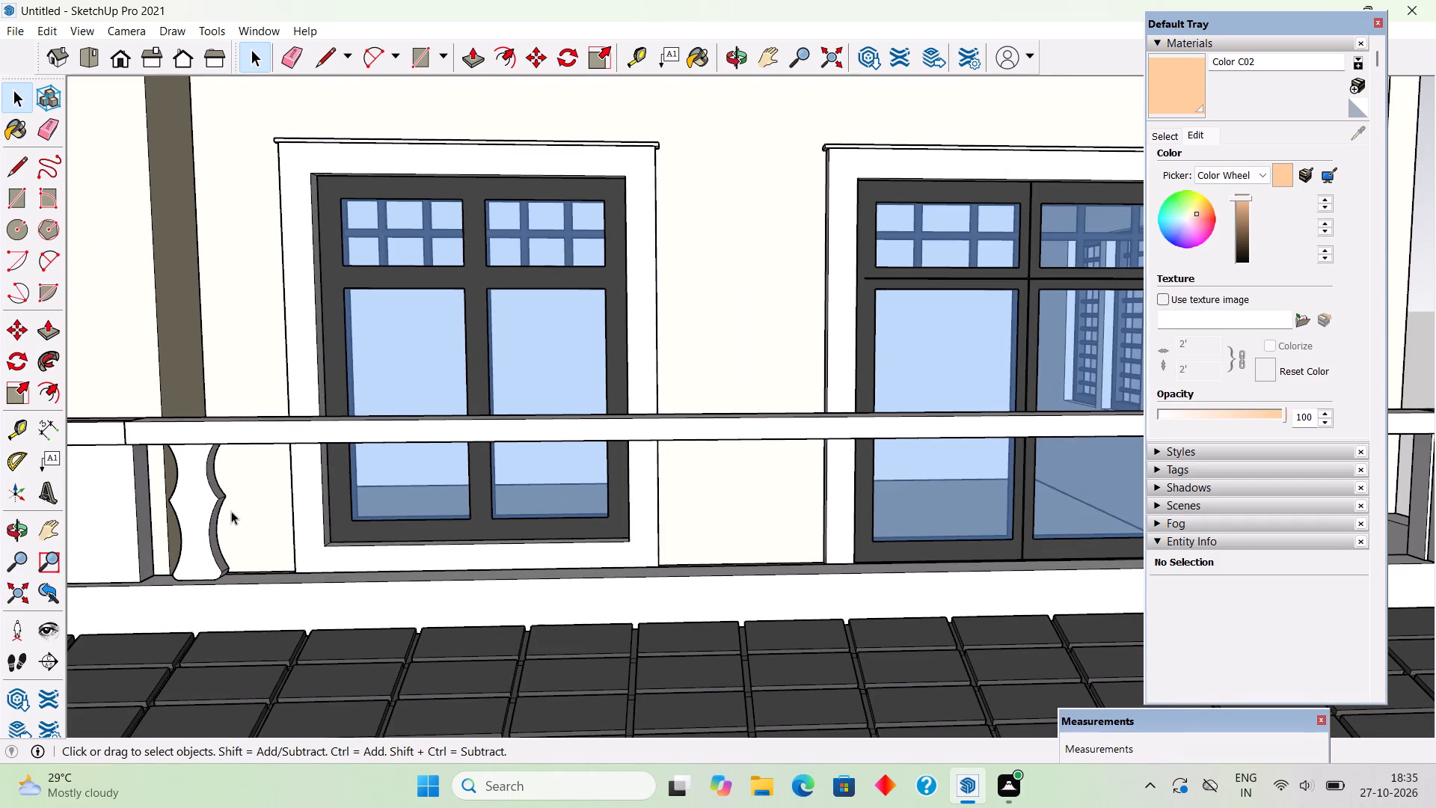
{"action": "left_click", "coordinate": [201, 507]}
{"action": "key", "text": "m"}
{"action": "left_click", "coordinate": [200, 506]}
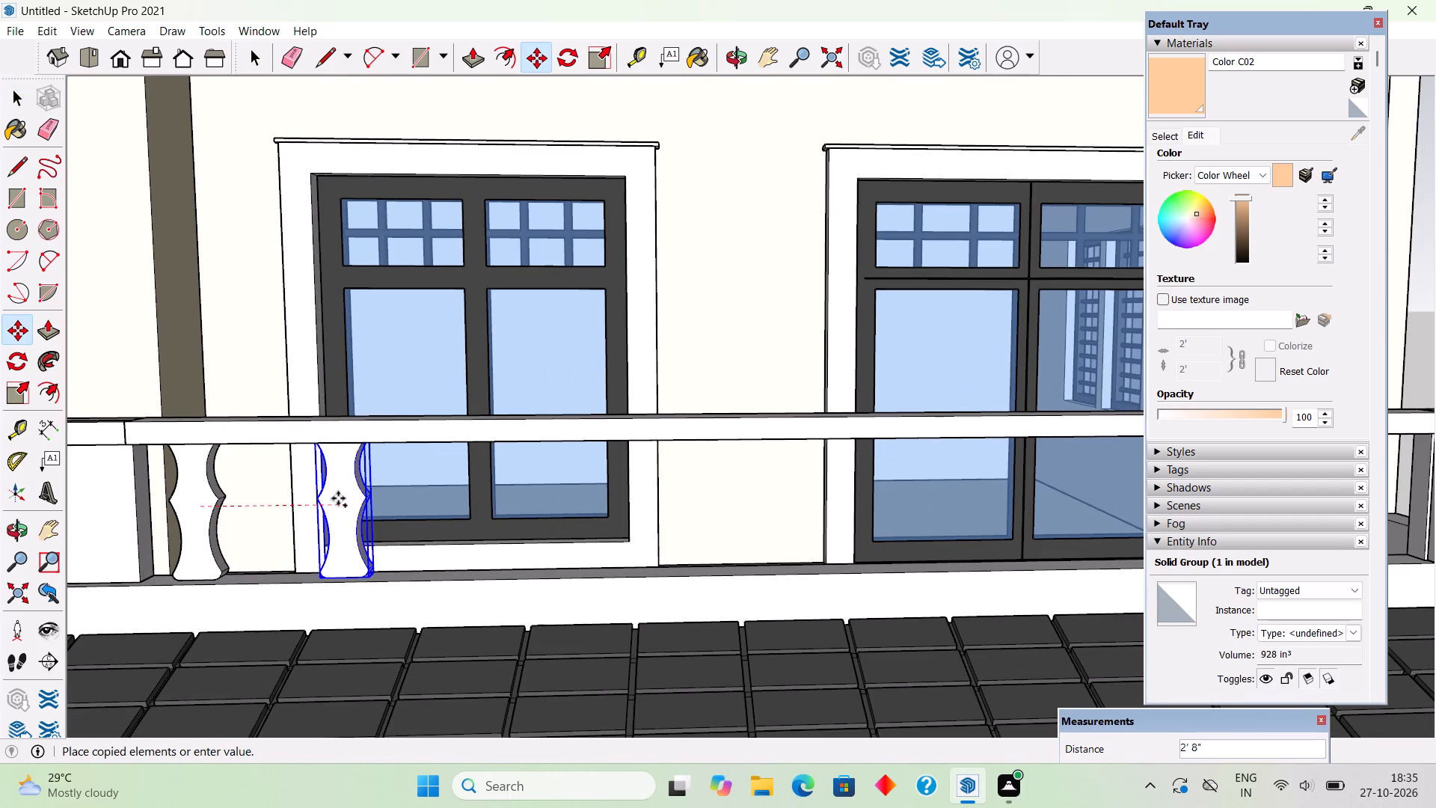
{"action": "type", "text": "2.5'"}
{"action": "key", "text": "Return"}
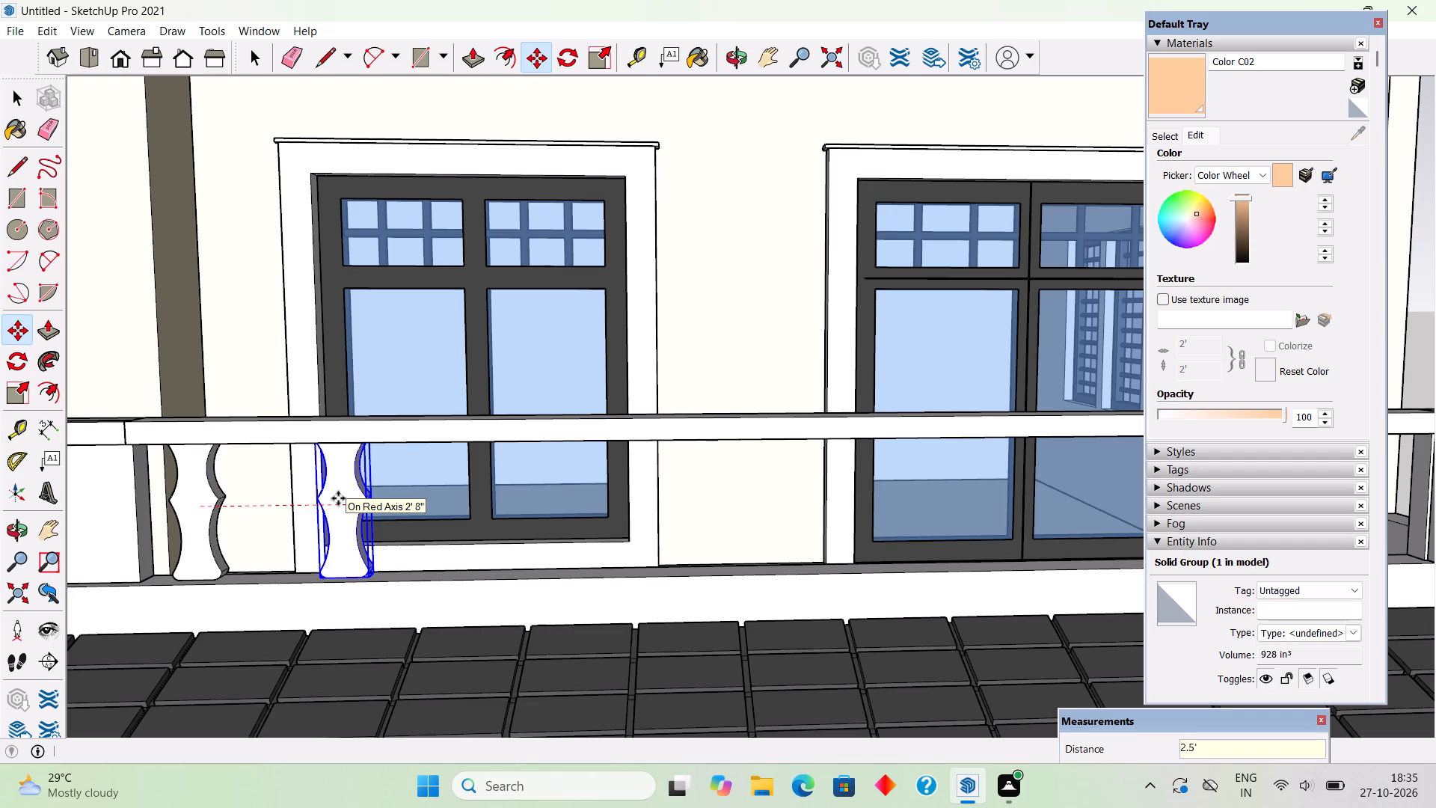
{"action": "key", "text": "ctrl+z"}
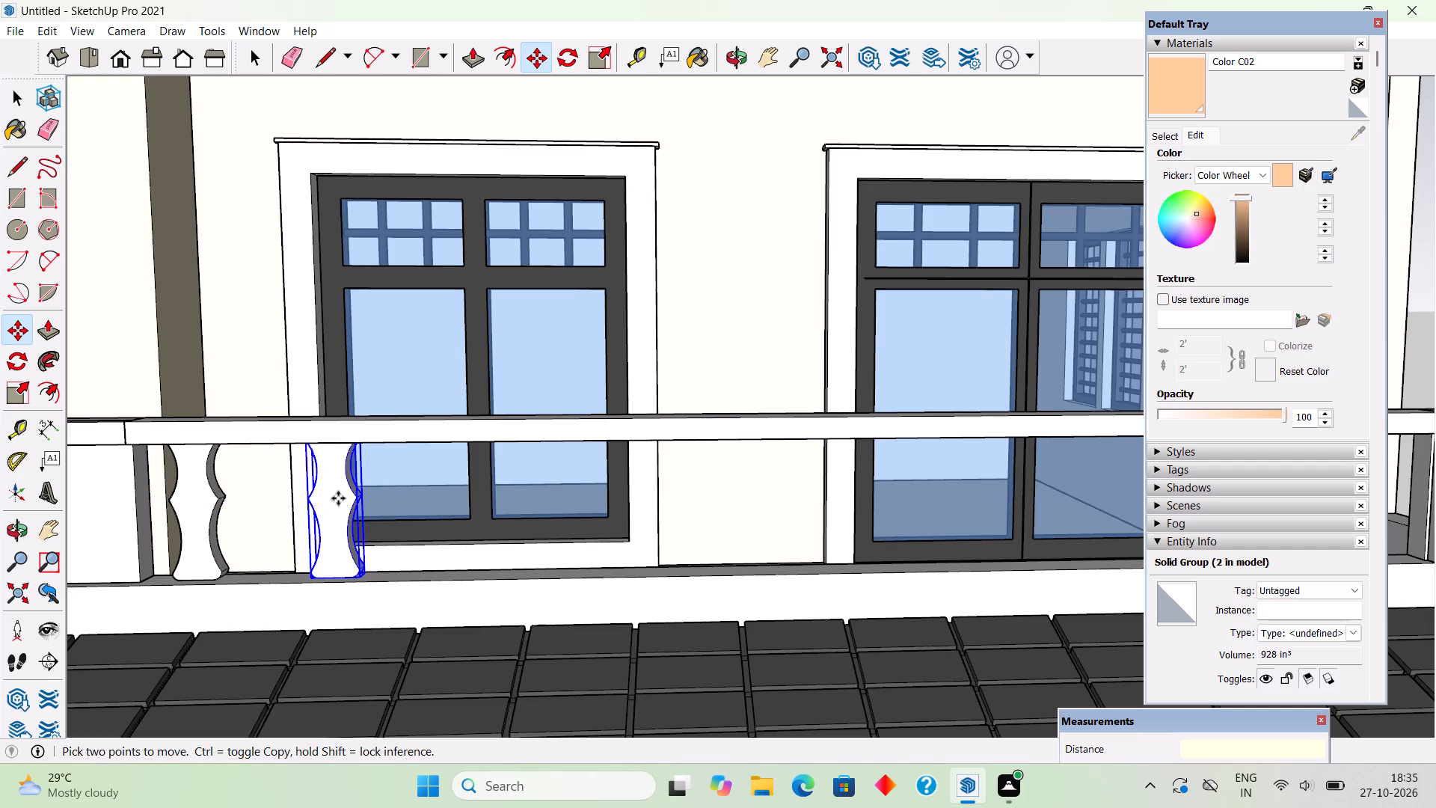
Copy the original baluster 2' along the parapet and array it x12 up to the far end block.
{"action": "left_click", "coordinate": [188, 521]}
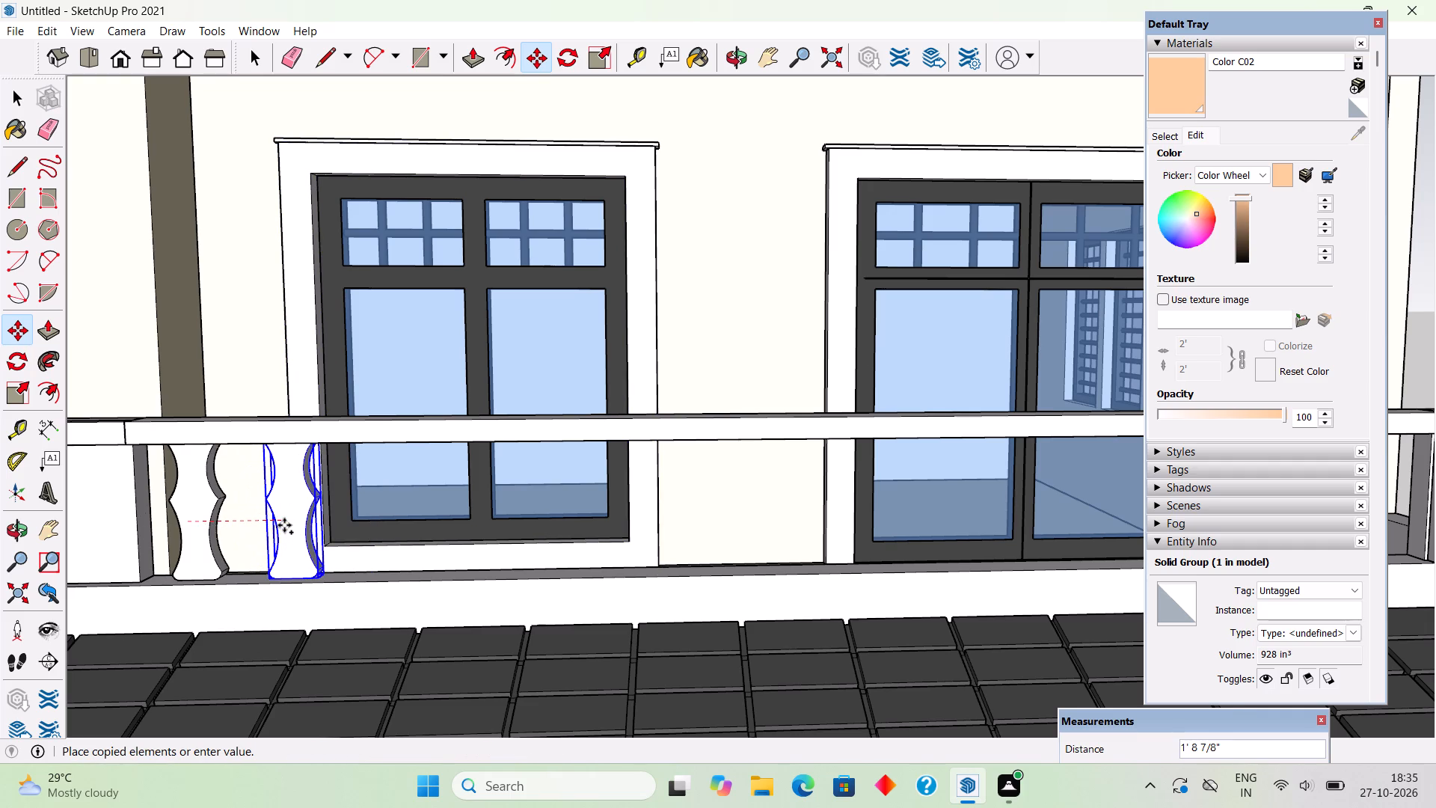
{"action": "type", "text": "2'"}
{"action": "key", "text": "Return"}
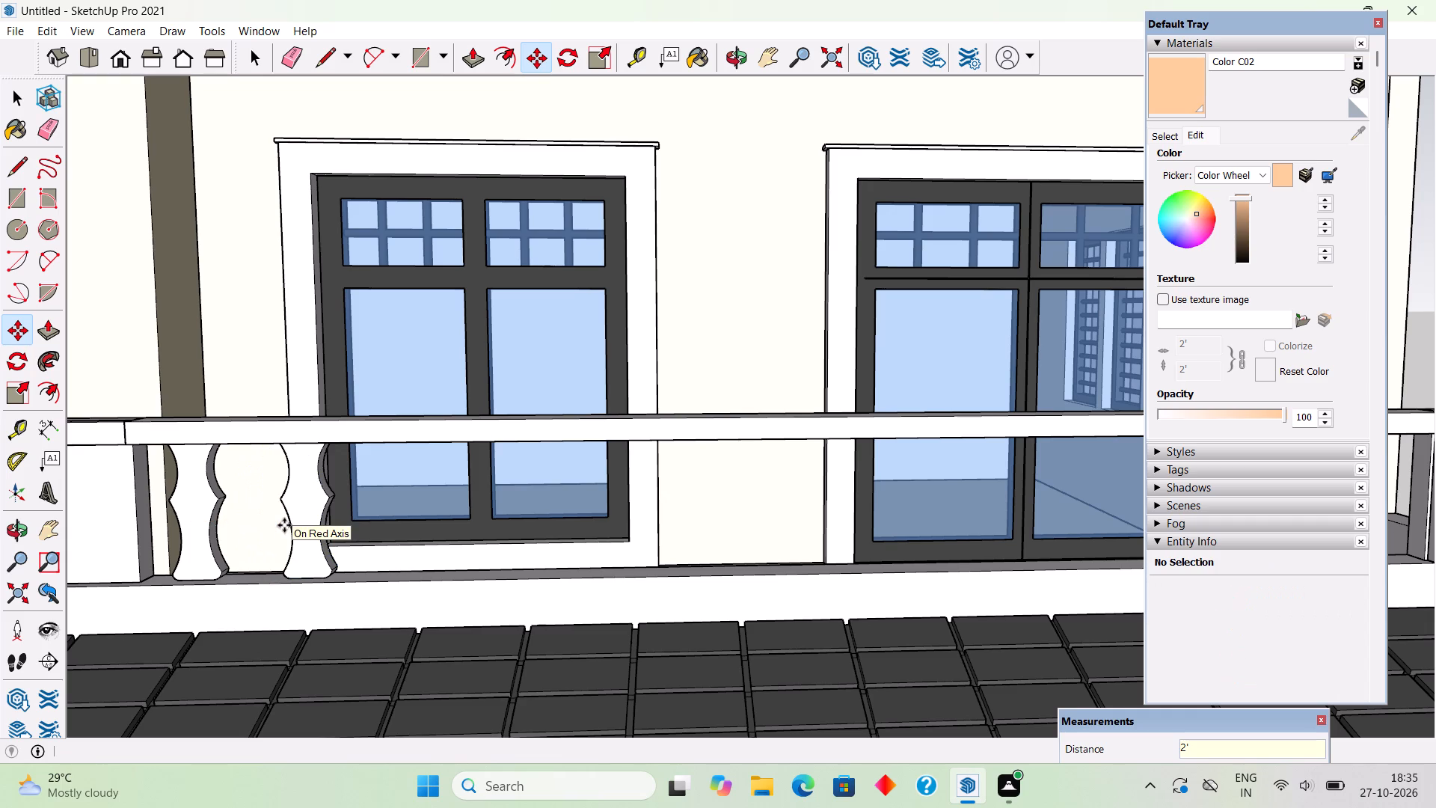
{"action": "key", "text": "x"}
{"action": "key", "text": "1"}
{"action": "key", "text": "2"}
{"action": "key", "text": "Return"}
{"action": "key", "text": "space"}
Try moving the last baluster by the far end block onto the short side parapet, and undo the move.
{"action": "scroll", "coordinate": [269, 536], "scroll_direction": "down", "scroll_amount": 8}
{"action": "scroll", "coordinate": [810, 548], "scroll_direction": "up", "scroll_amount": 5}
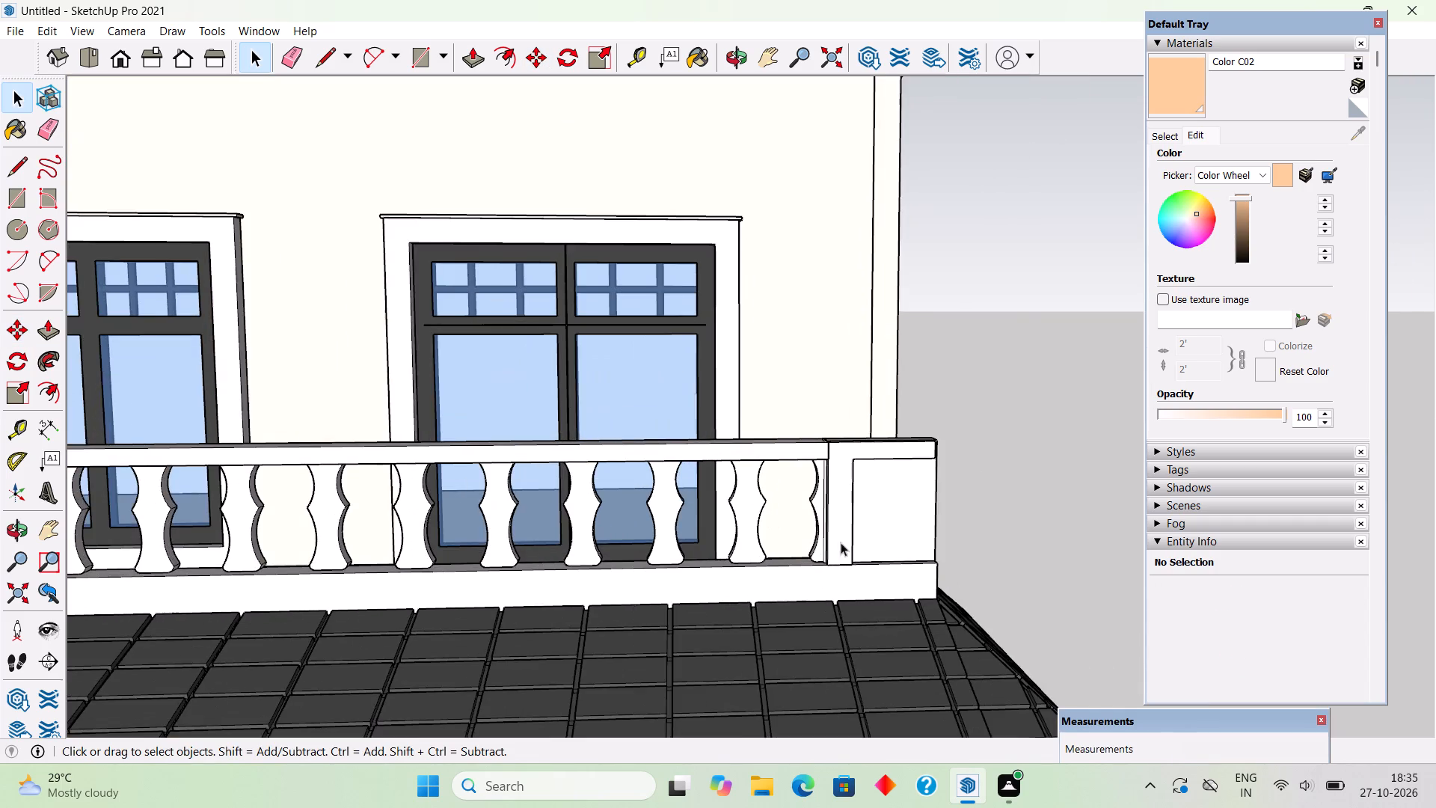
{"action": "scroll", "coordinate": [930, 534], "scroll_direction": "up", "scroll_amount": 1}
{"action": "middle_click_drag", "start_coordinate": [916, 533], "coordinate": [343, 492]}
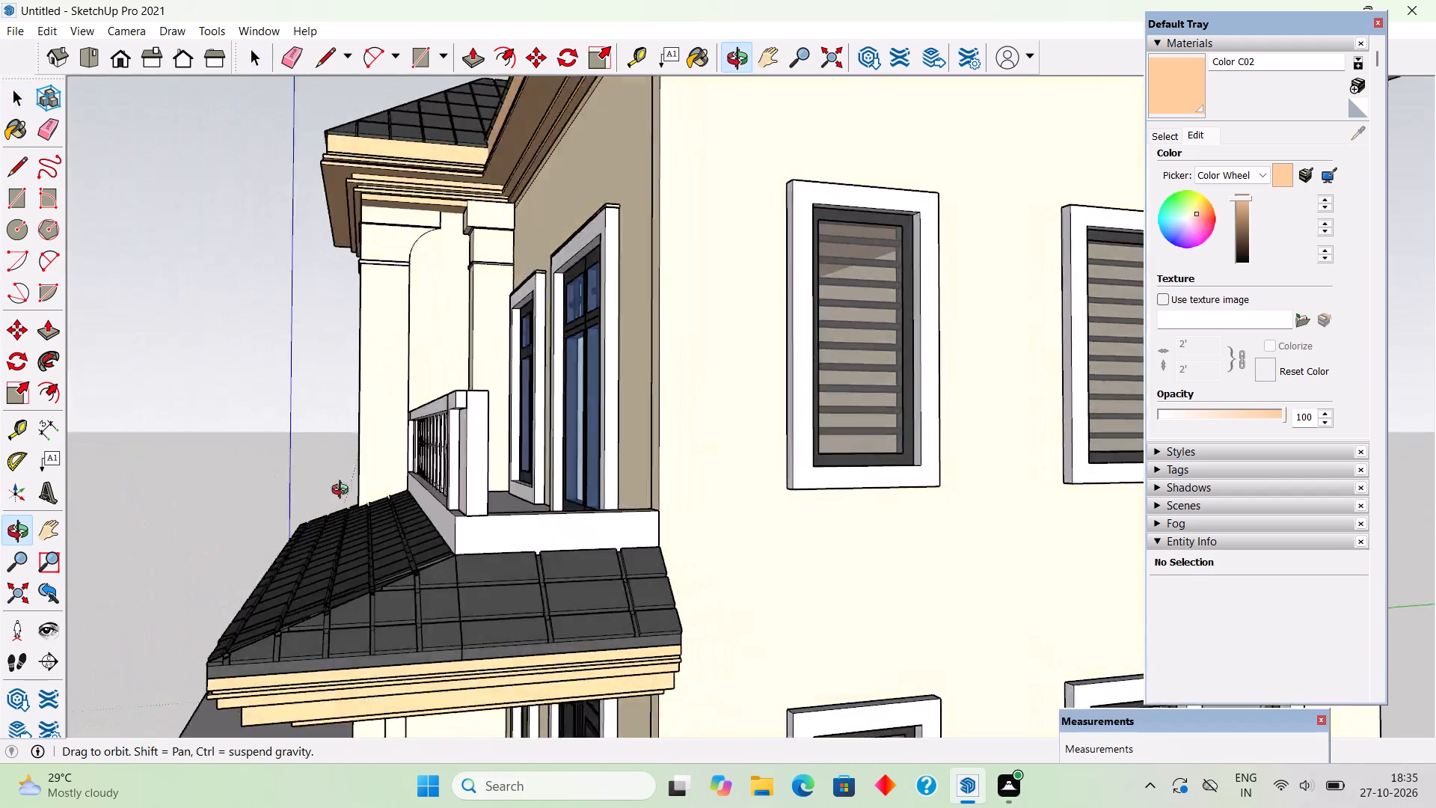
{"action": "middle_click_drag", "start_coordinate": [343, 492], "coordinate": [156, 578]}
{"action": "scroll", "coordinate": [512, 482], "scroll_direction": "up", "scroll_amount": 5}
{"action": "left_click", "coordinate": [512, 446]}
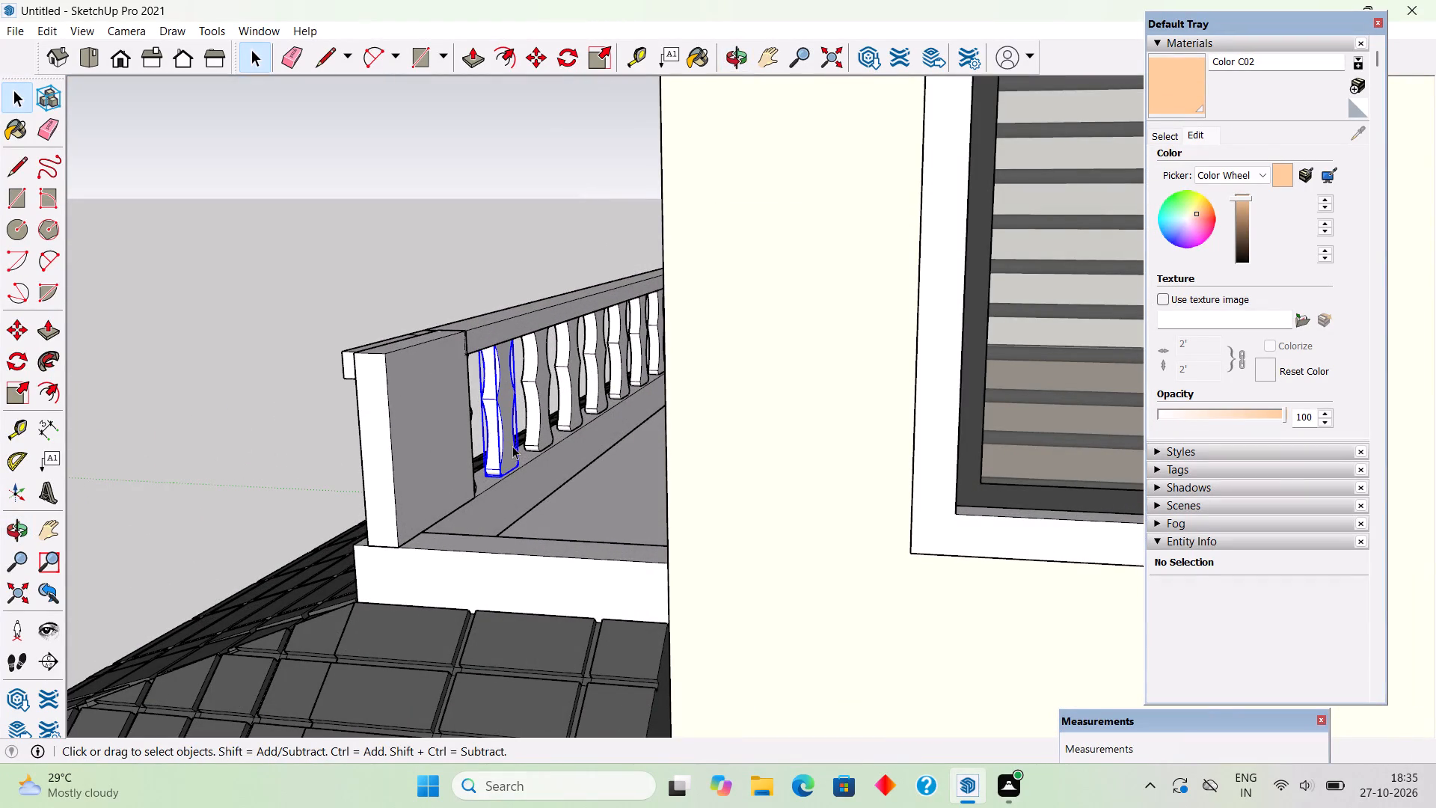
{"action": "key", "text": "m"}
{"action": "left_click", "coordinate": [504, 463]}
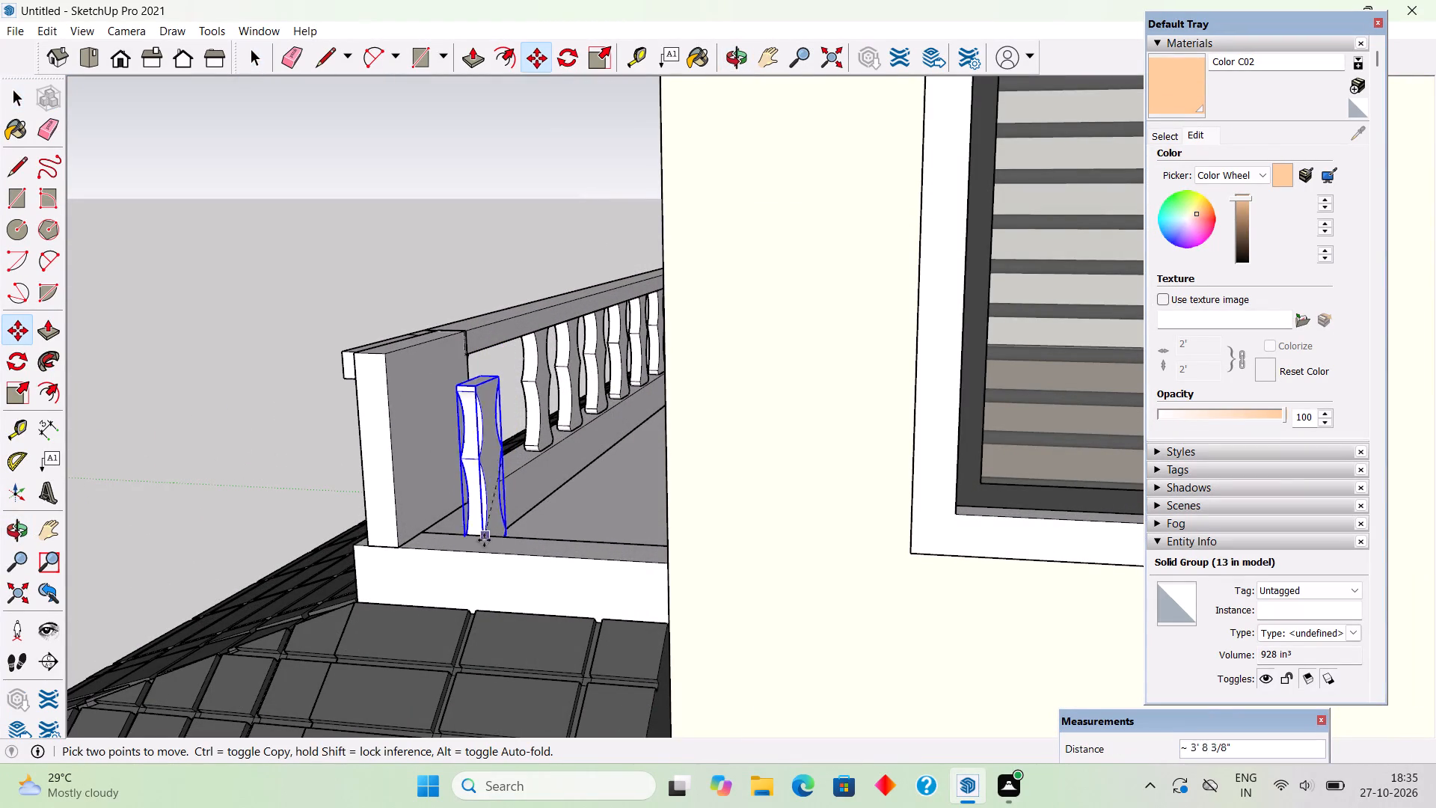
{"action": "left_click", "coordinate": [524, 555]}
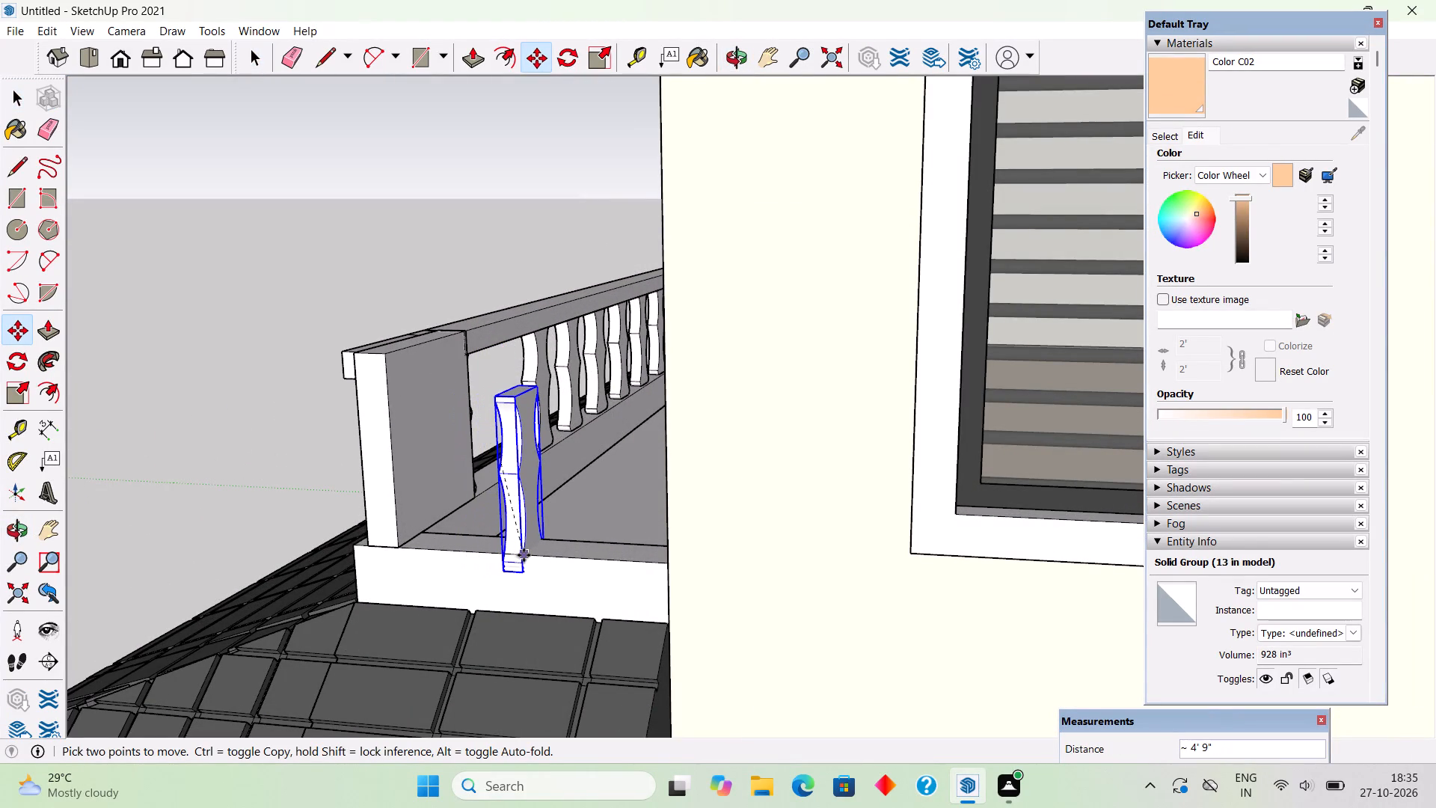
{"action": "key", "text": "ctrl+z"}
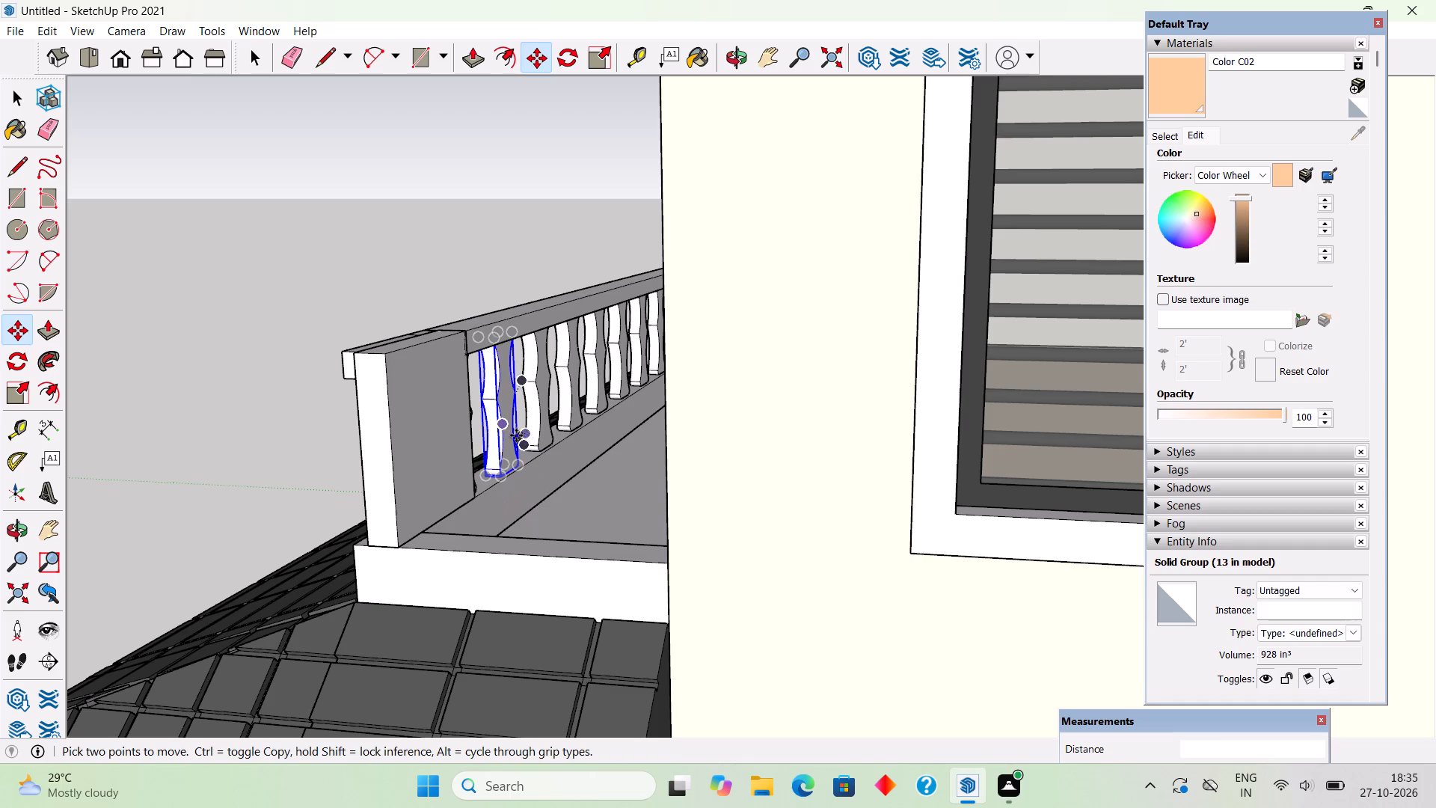
Copy the last baluster by its bottom corner about 4' 8" onto the outer edge of the short side parapet.
{"action": "left_click", "coordinate": [500, 481]}
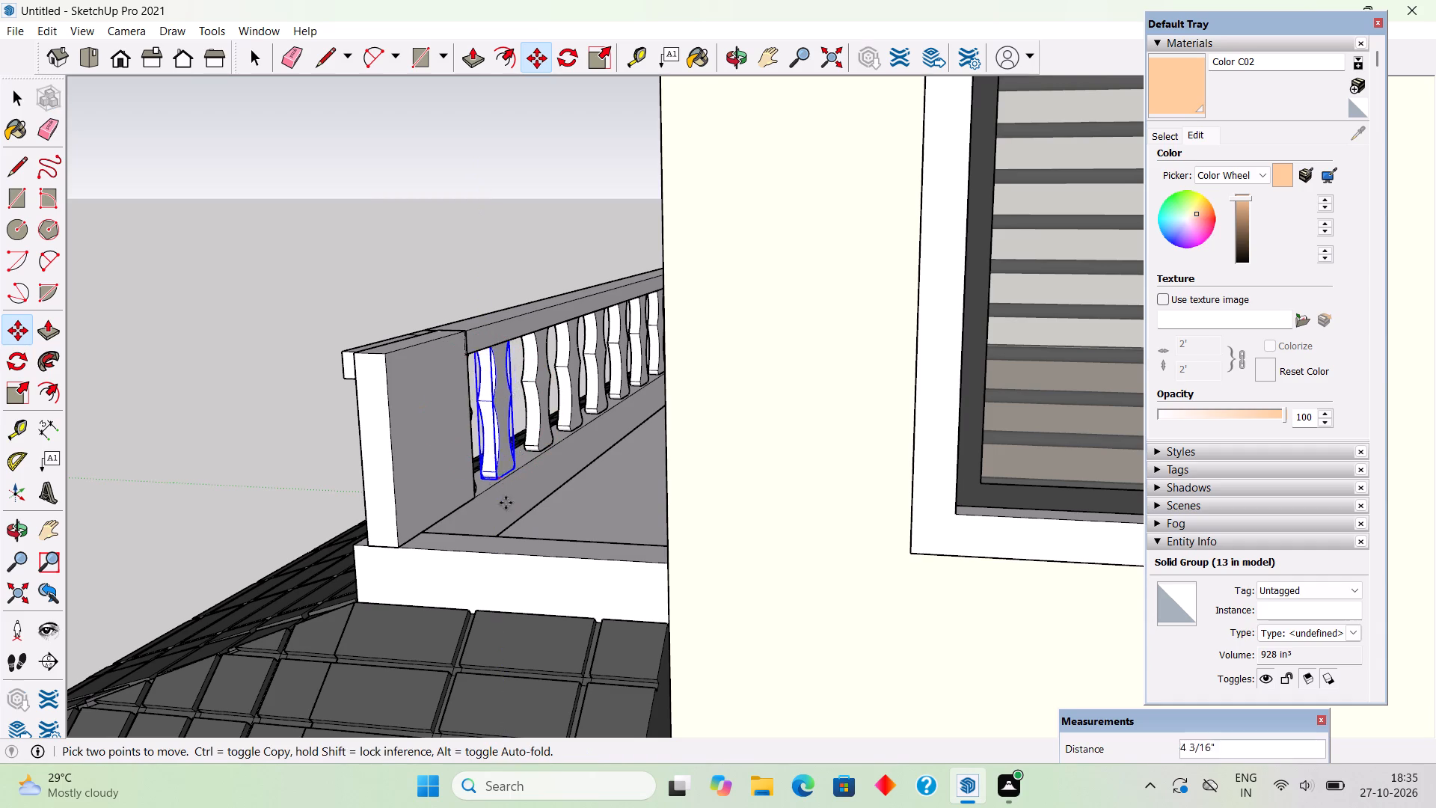
{"action": "left_click", "coordinate": [523, 553]}
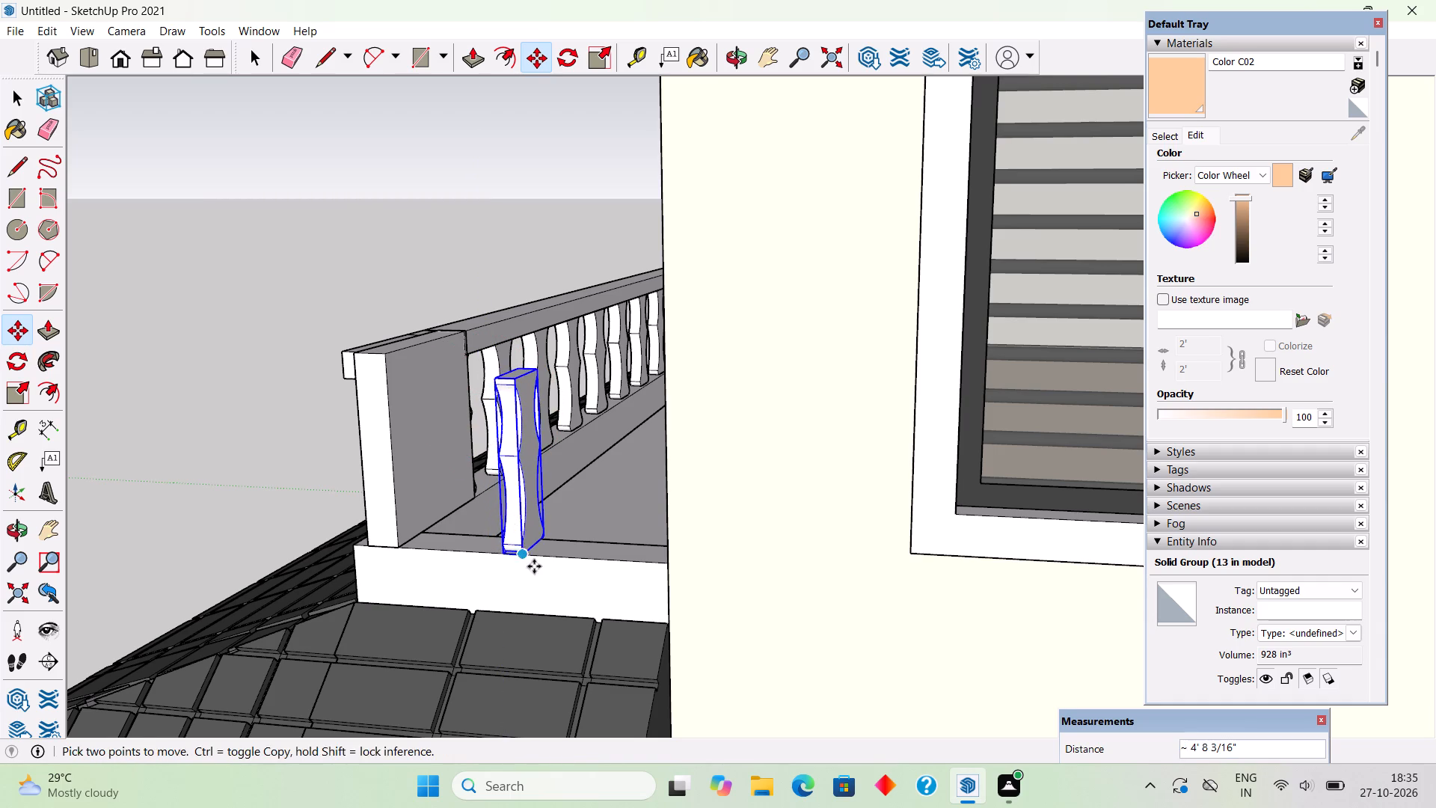
Rotate the copied baluster 90 degrees horizontally on the side parapet so it faces along that side.
{"action": "middle_click_drag", "start_coordinate": [541, 590], "coordinate": [791, 625]}
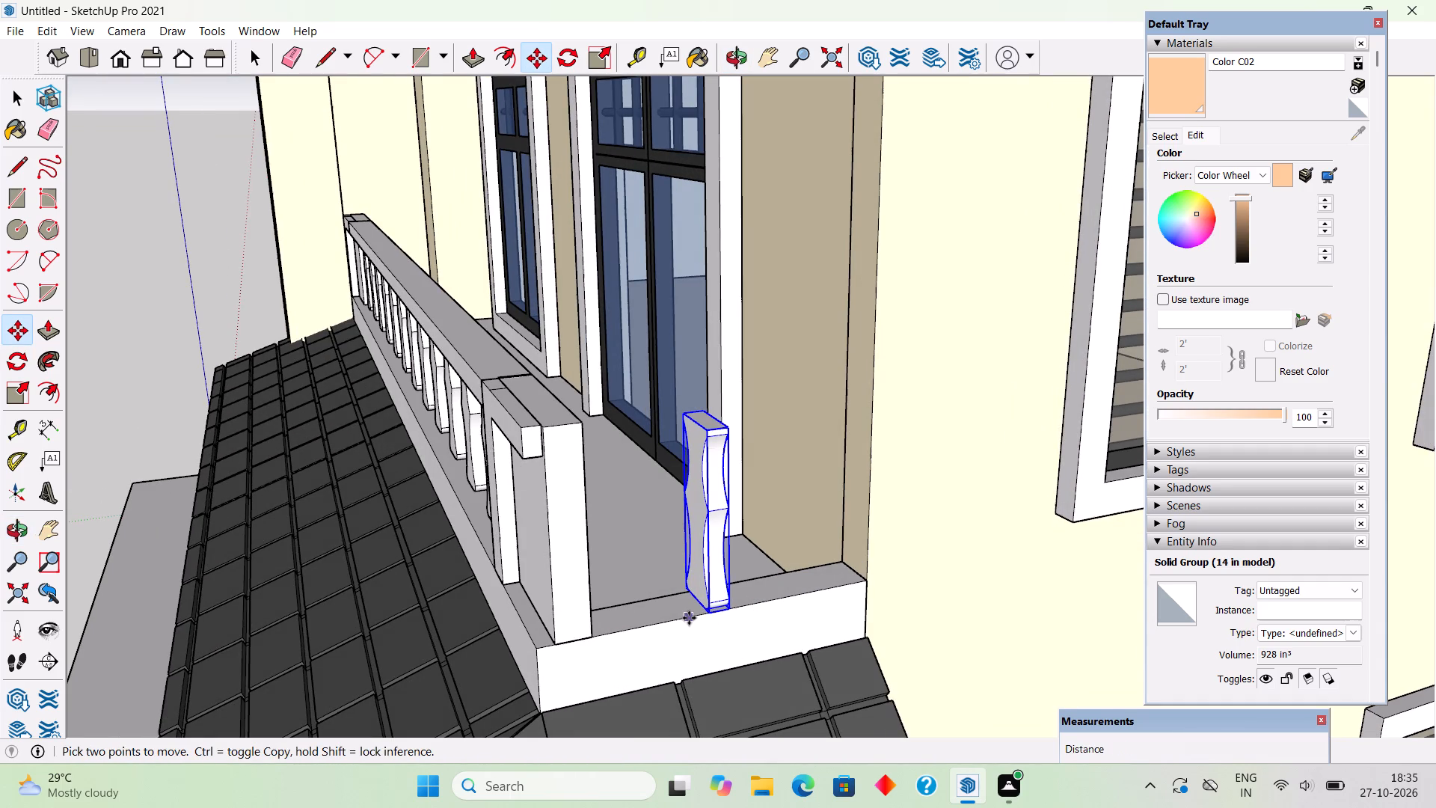
{"action": "key", "text": "q"}
{"action": "left_click", "coordinate": [654, 610]}
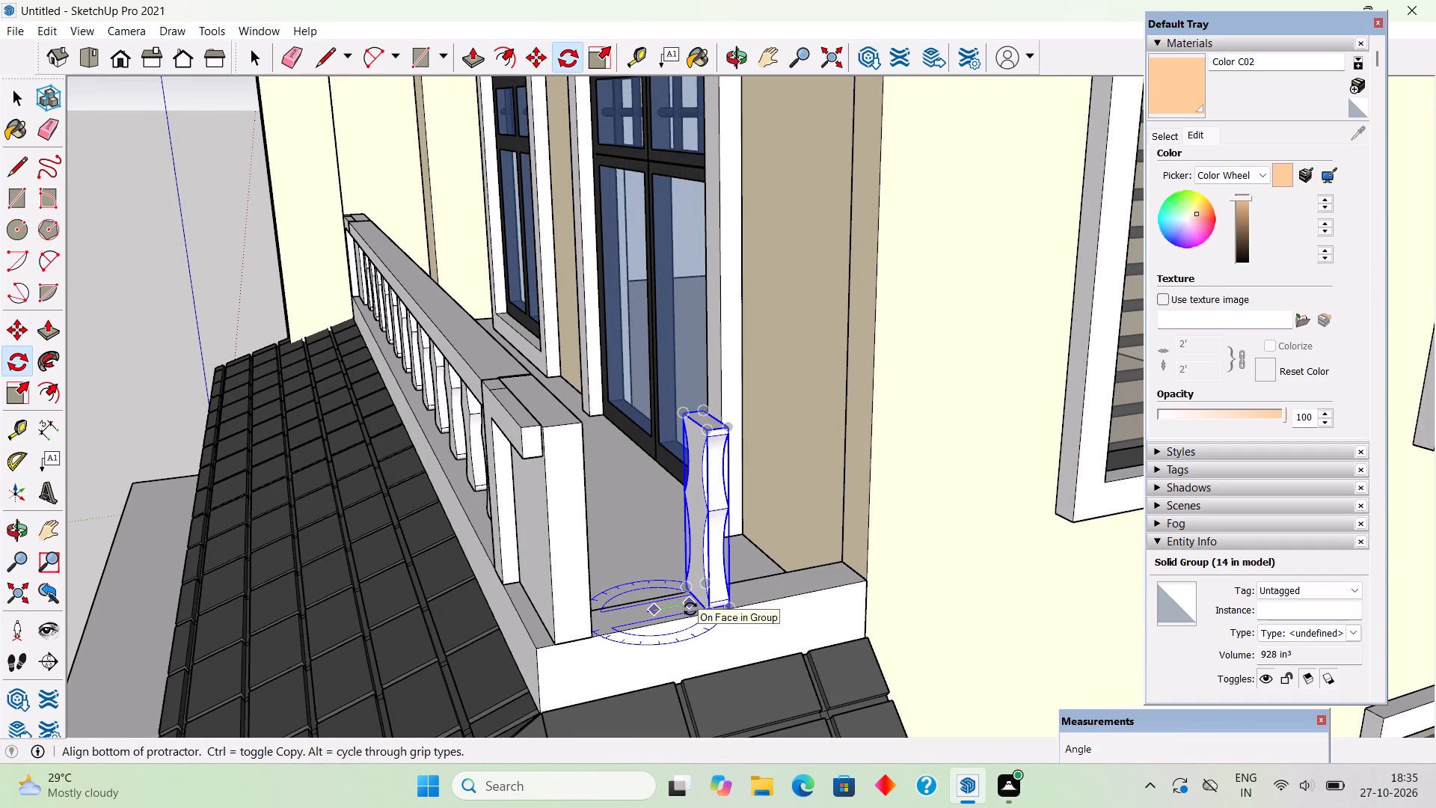
{"action": "left_click", "coordinate": [690, 609]}
{"action": "left_click", "coordinate": [648, 599]}
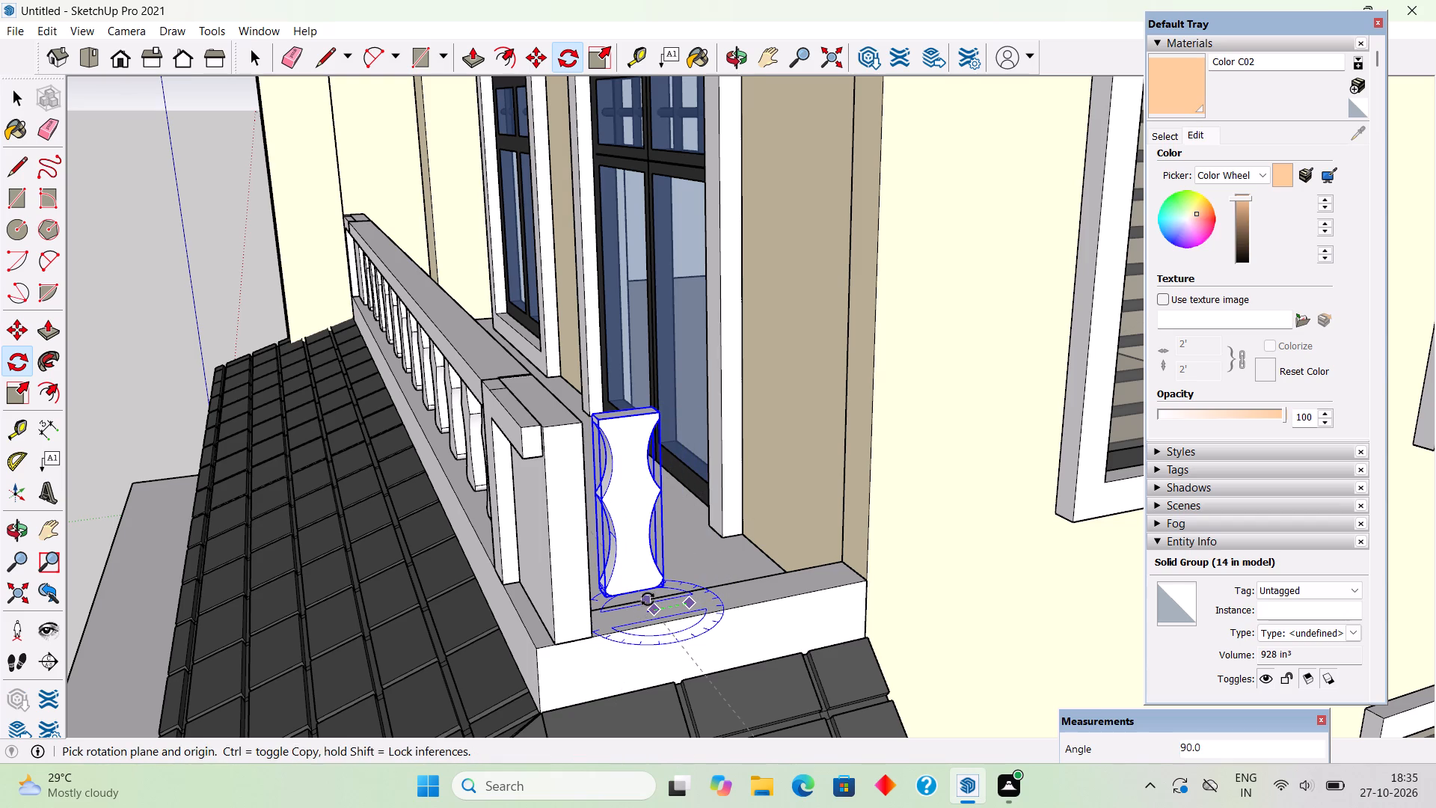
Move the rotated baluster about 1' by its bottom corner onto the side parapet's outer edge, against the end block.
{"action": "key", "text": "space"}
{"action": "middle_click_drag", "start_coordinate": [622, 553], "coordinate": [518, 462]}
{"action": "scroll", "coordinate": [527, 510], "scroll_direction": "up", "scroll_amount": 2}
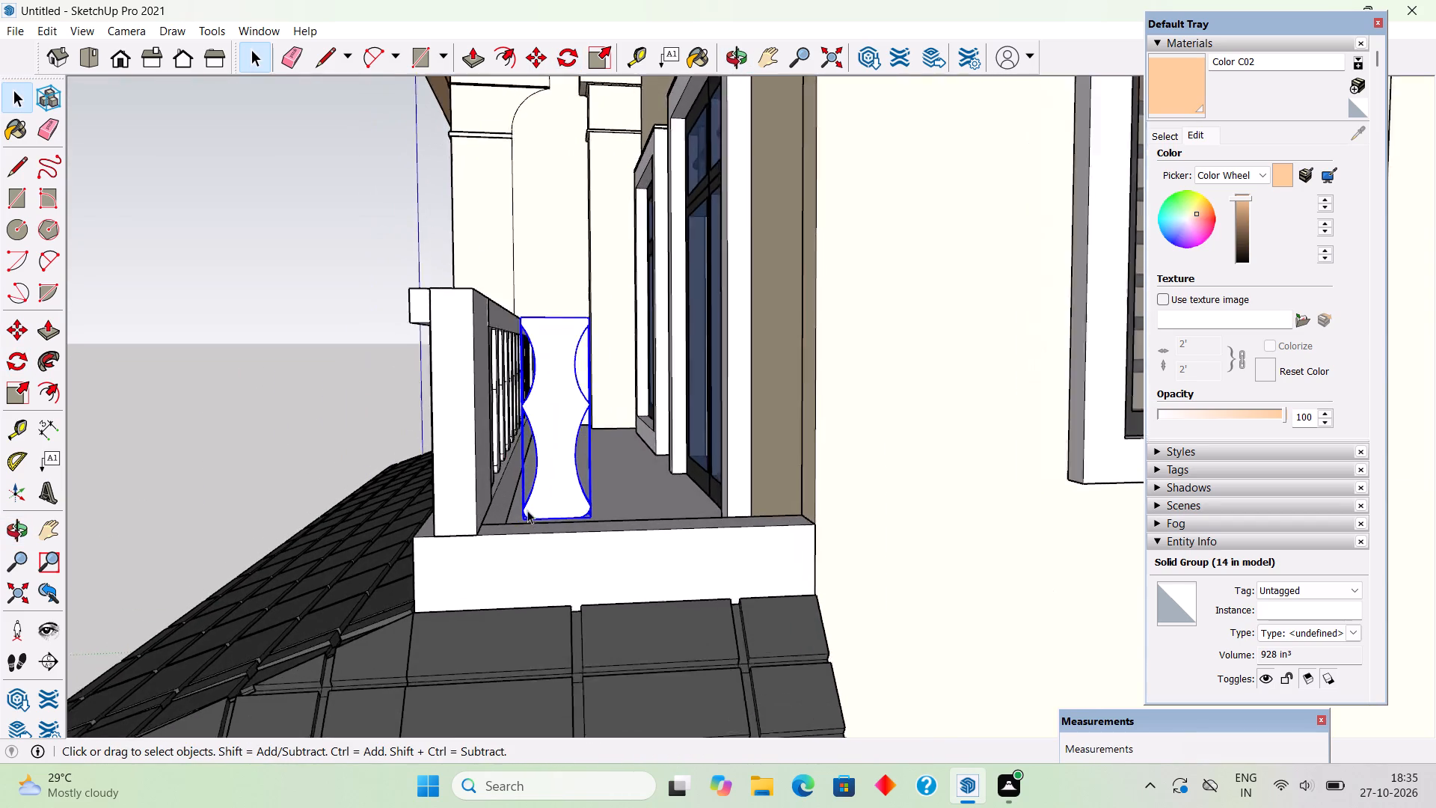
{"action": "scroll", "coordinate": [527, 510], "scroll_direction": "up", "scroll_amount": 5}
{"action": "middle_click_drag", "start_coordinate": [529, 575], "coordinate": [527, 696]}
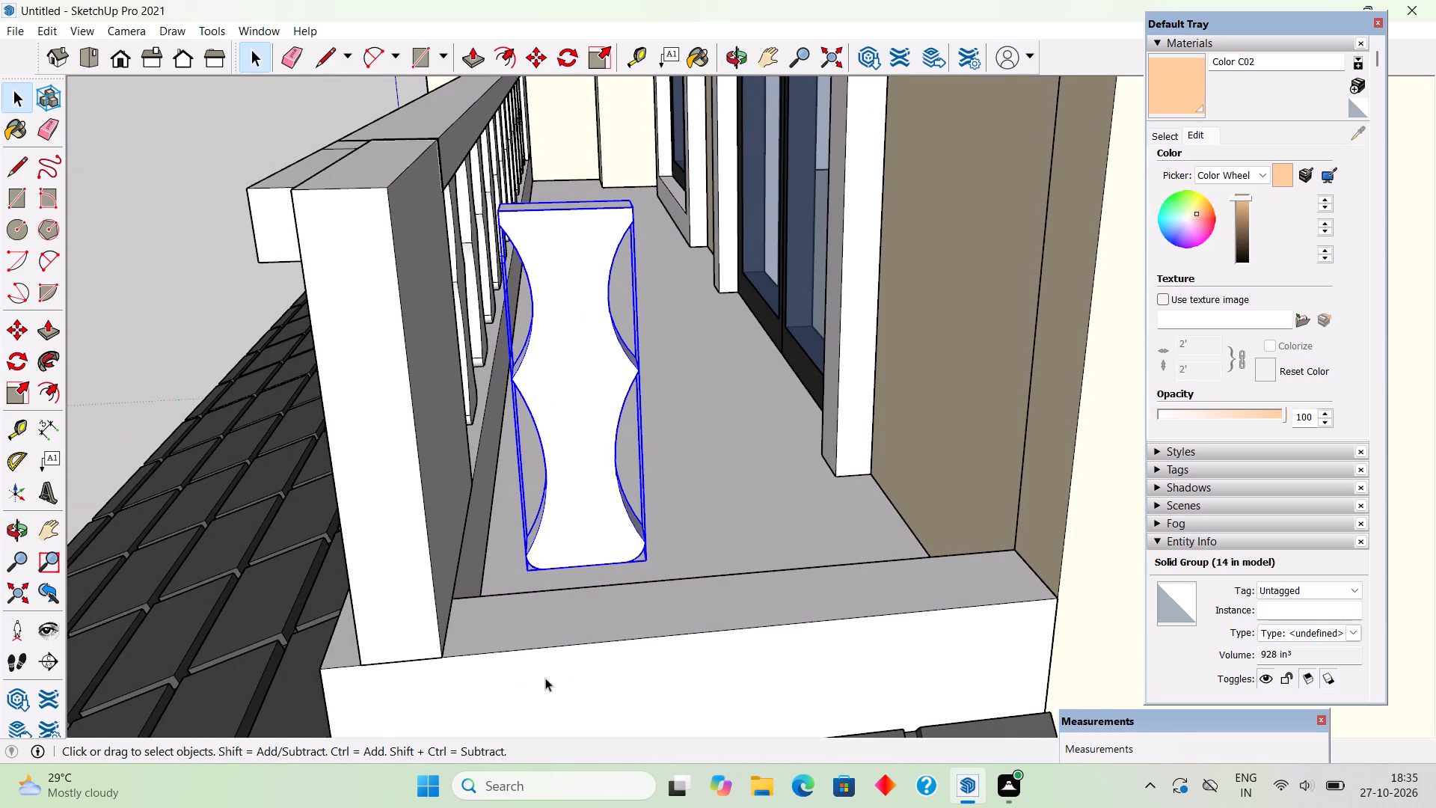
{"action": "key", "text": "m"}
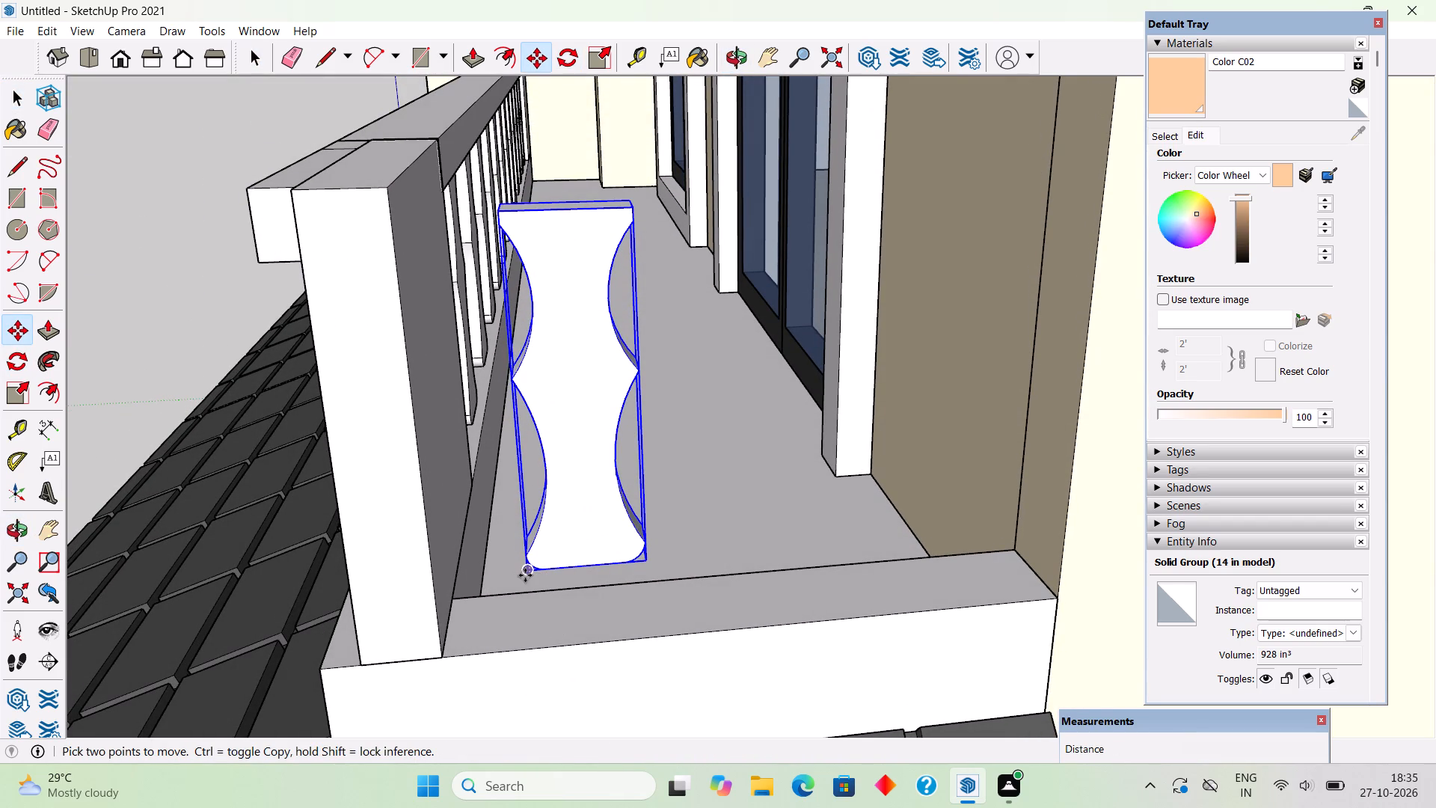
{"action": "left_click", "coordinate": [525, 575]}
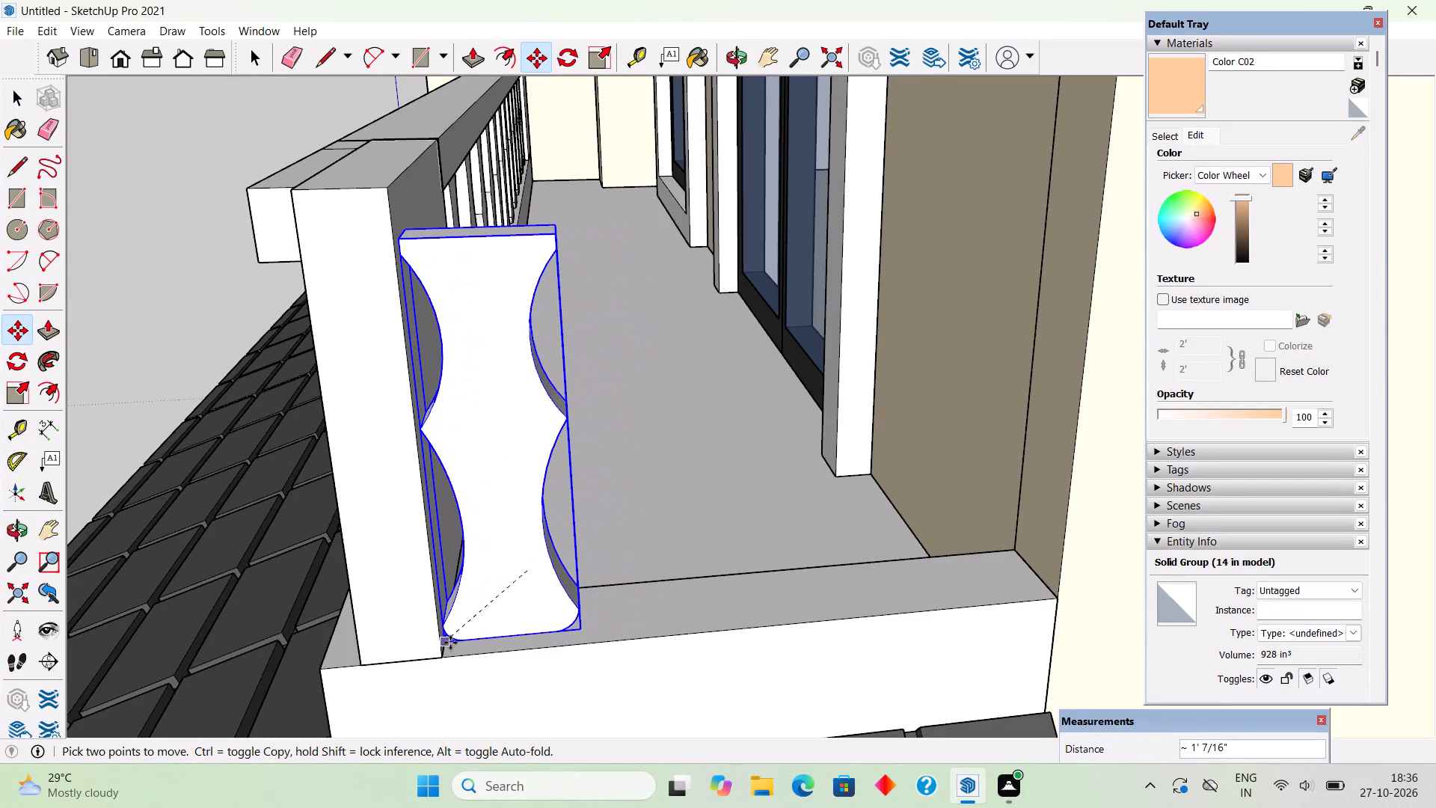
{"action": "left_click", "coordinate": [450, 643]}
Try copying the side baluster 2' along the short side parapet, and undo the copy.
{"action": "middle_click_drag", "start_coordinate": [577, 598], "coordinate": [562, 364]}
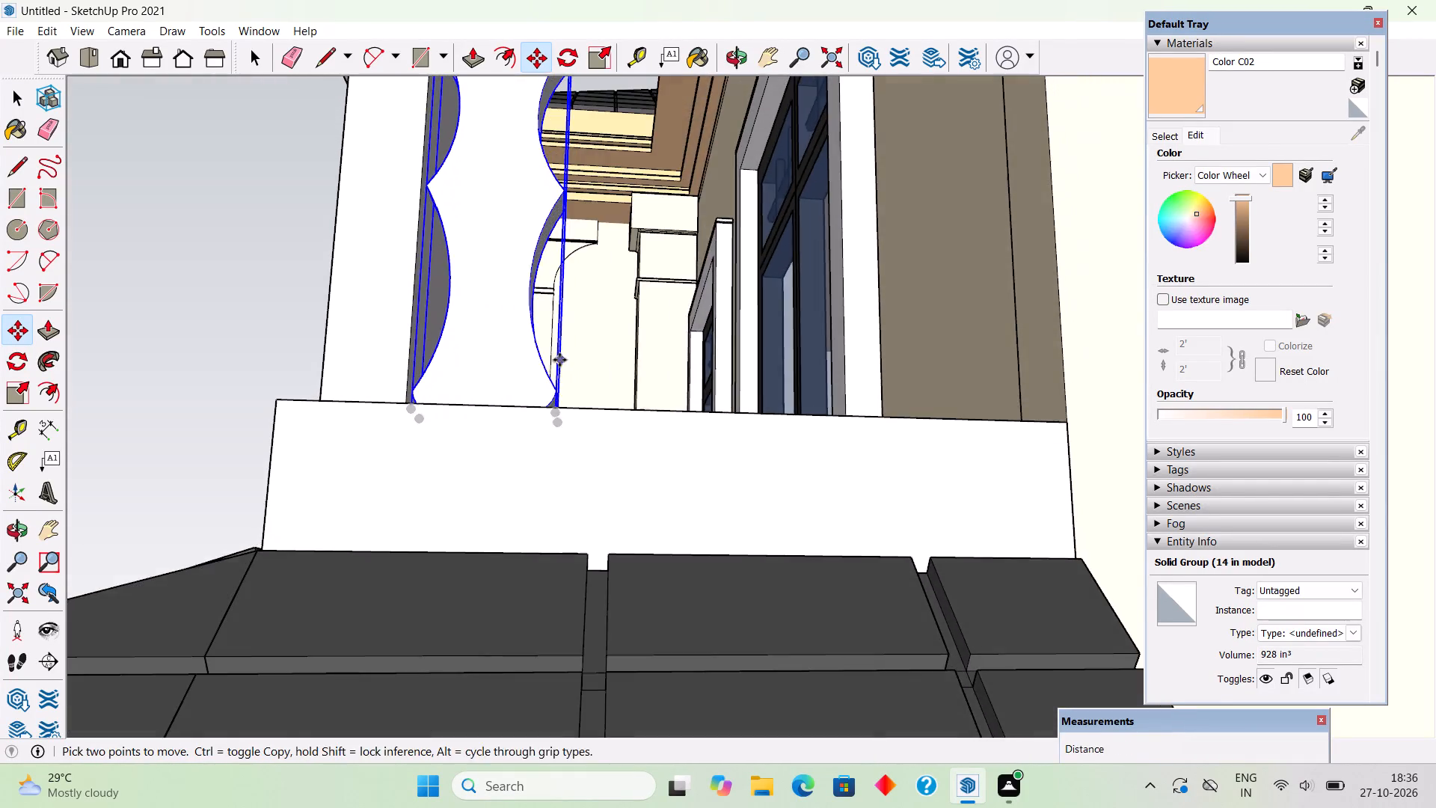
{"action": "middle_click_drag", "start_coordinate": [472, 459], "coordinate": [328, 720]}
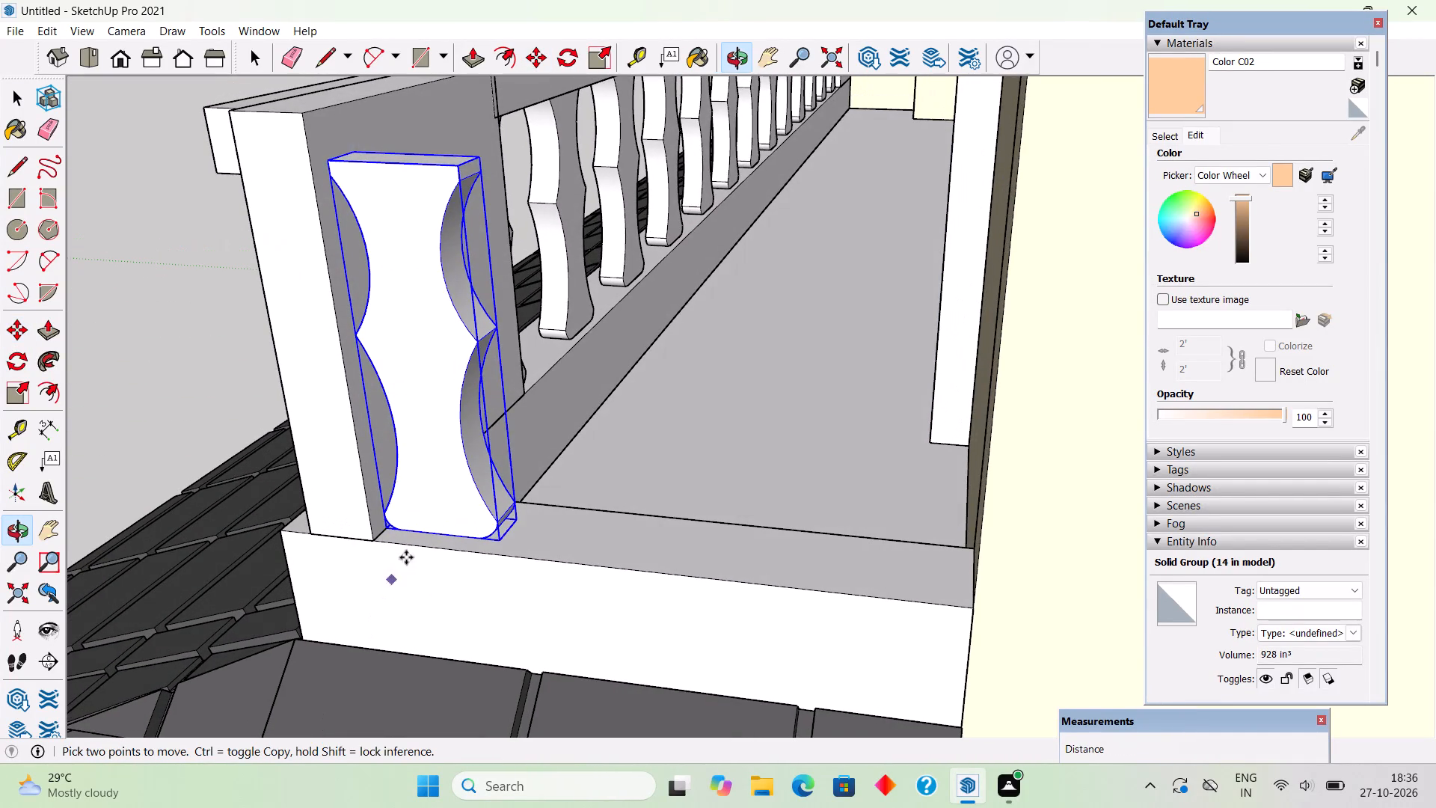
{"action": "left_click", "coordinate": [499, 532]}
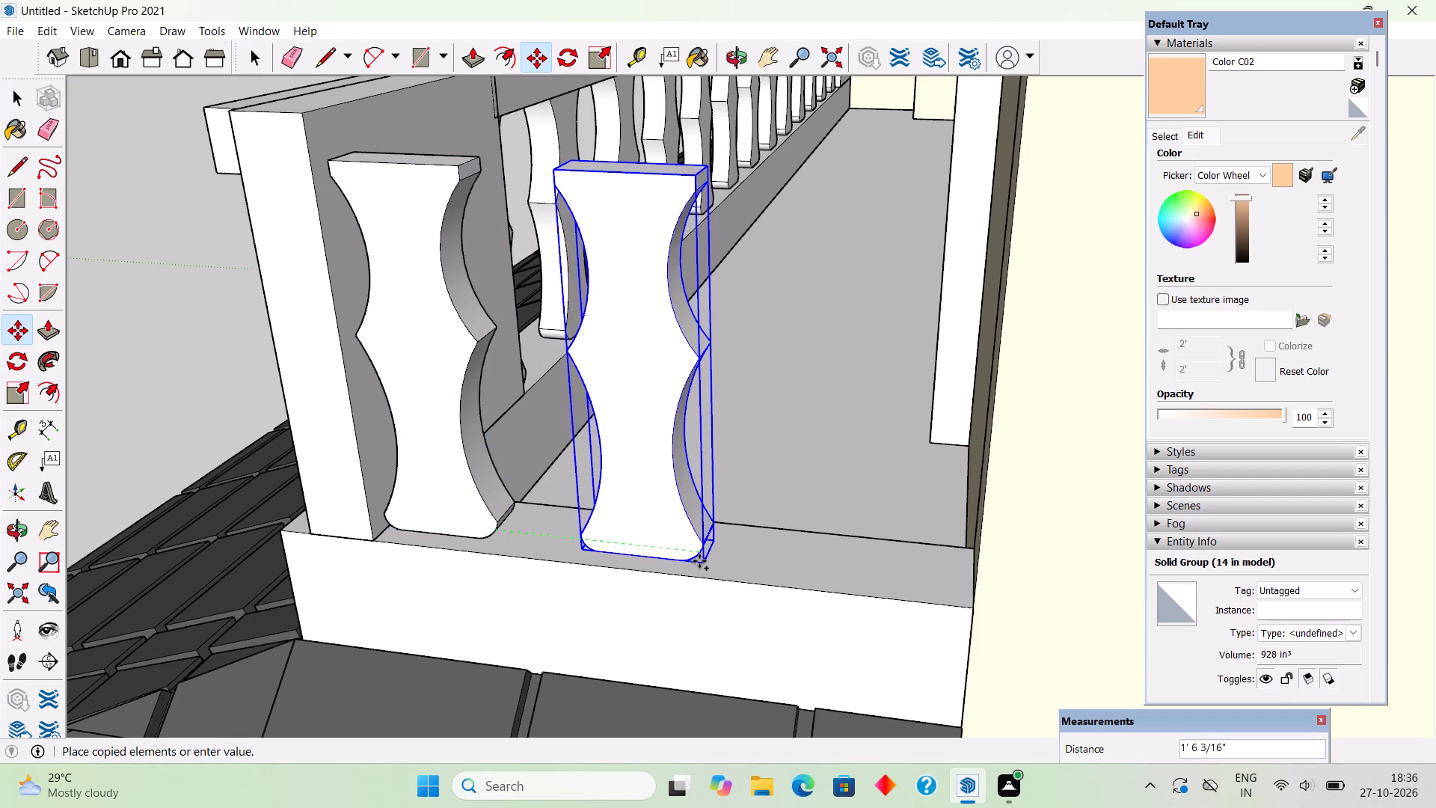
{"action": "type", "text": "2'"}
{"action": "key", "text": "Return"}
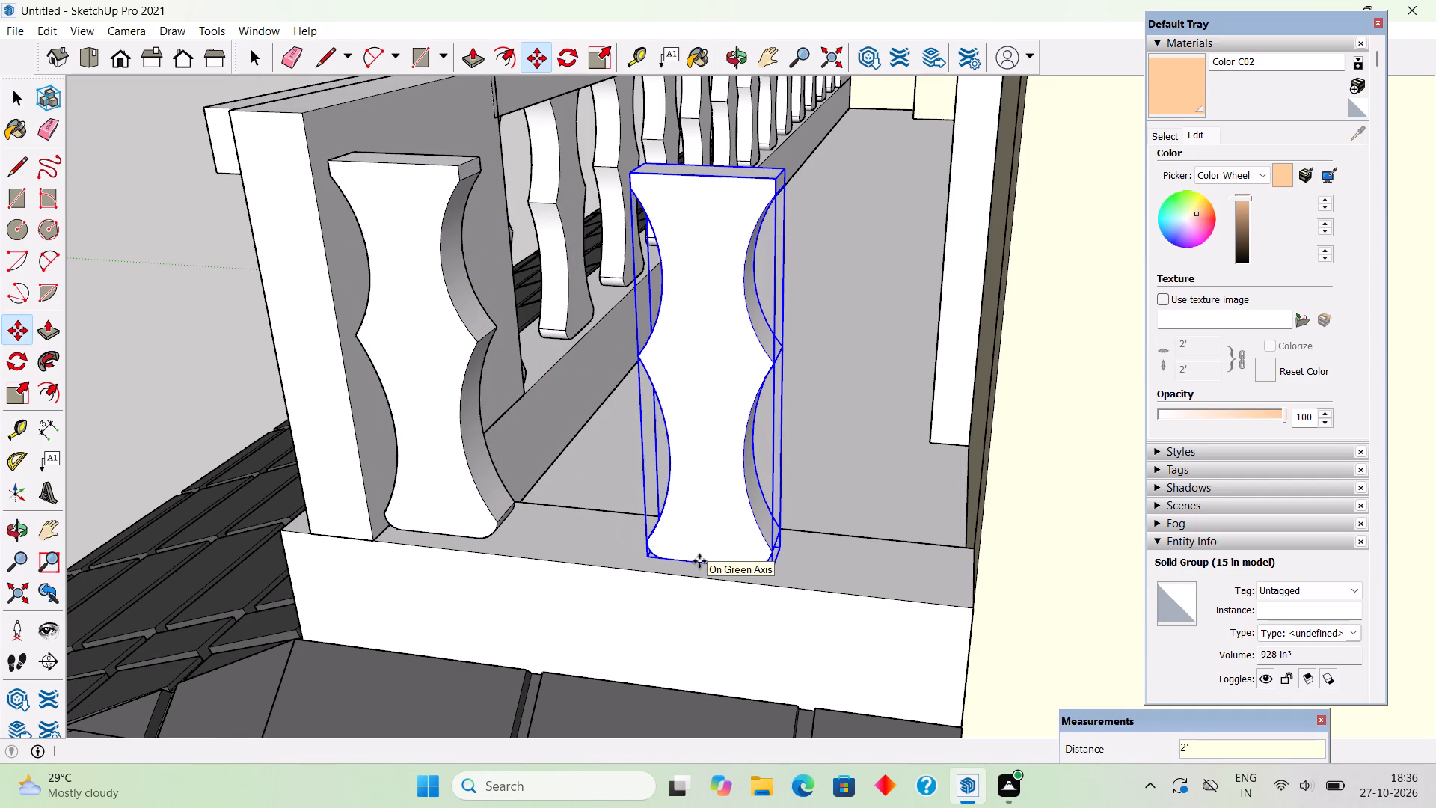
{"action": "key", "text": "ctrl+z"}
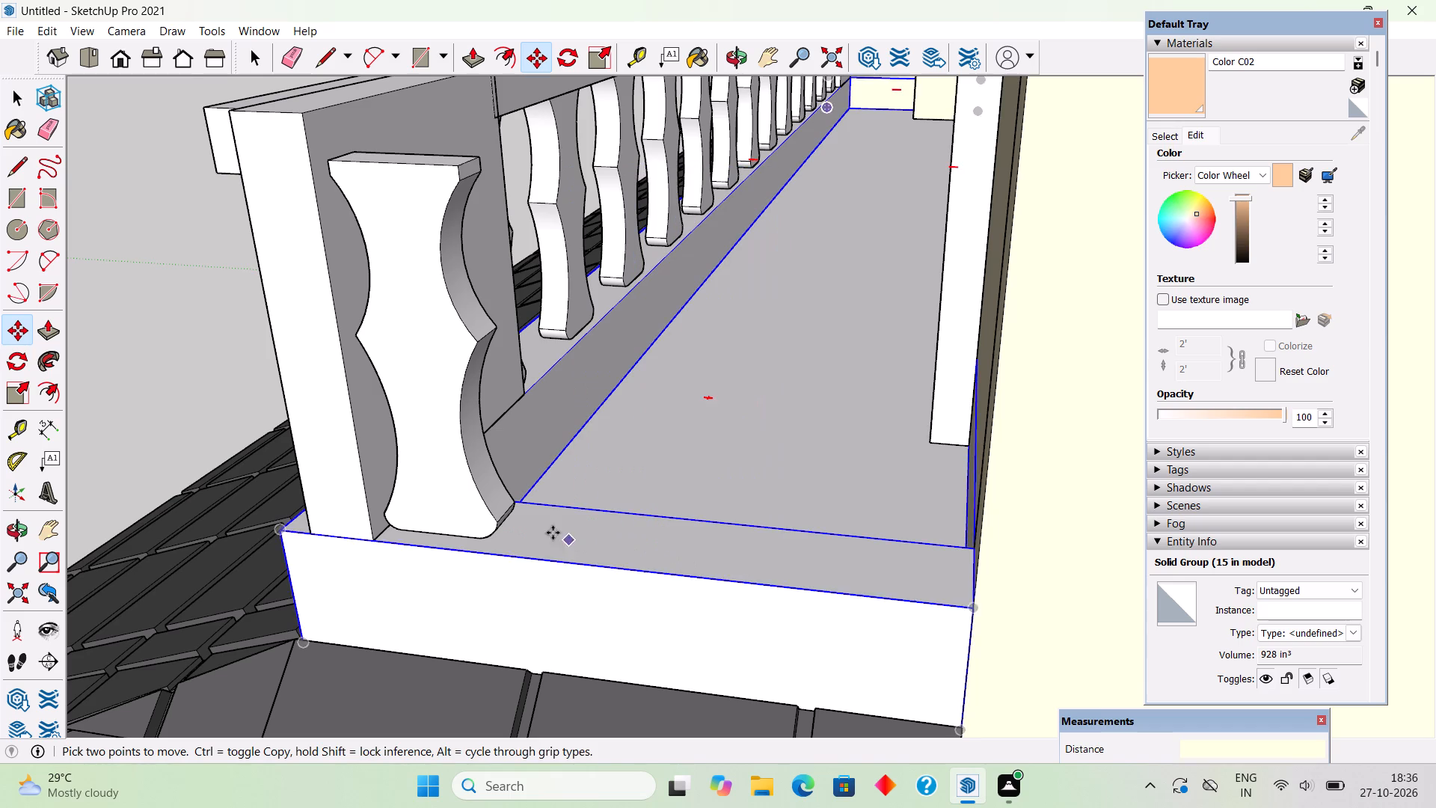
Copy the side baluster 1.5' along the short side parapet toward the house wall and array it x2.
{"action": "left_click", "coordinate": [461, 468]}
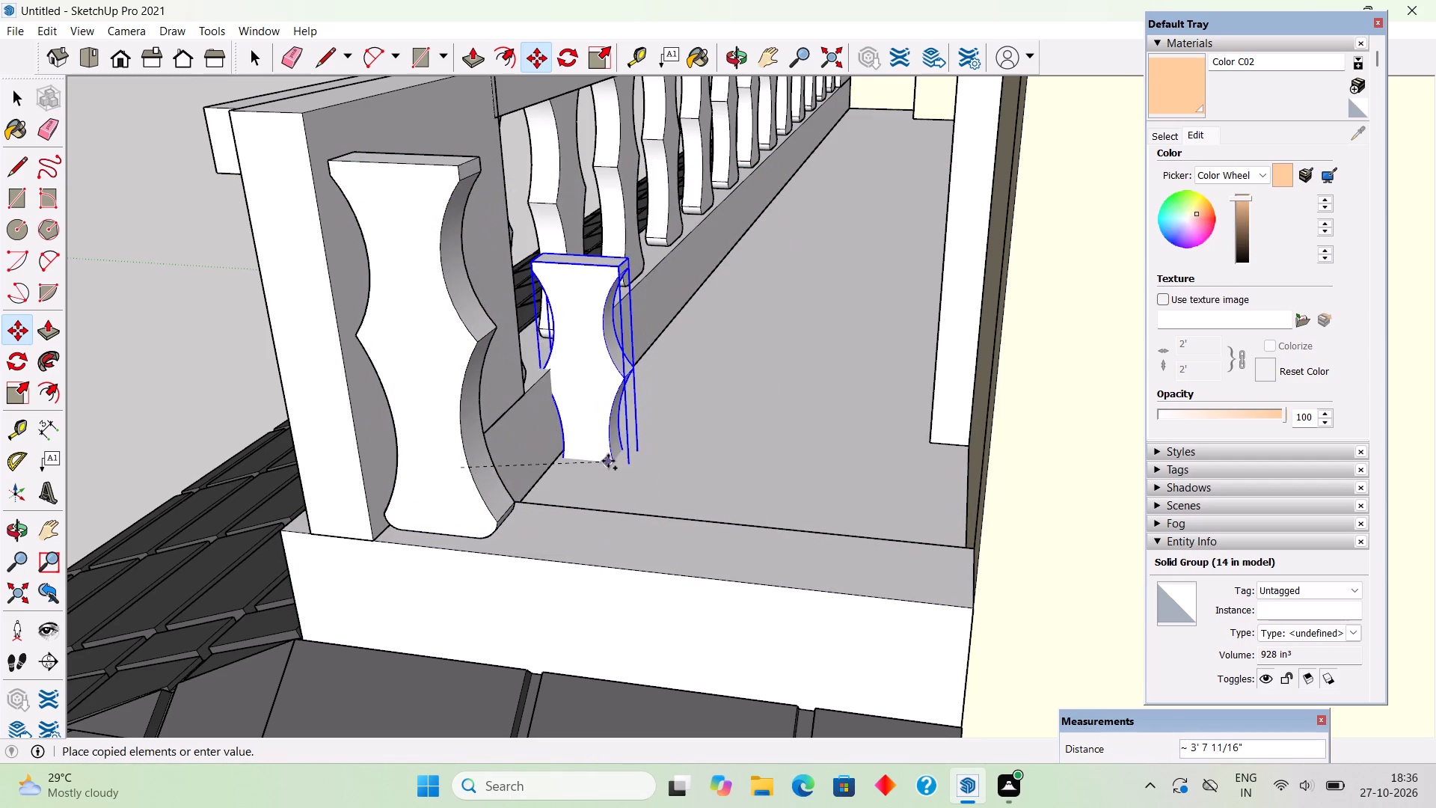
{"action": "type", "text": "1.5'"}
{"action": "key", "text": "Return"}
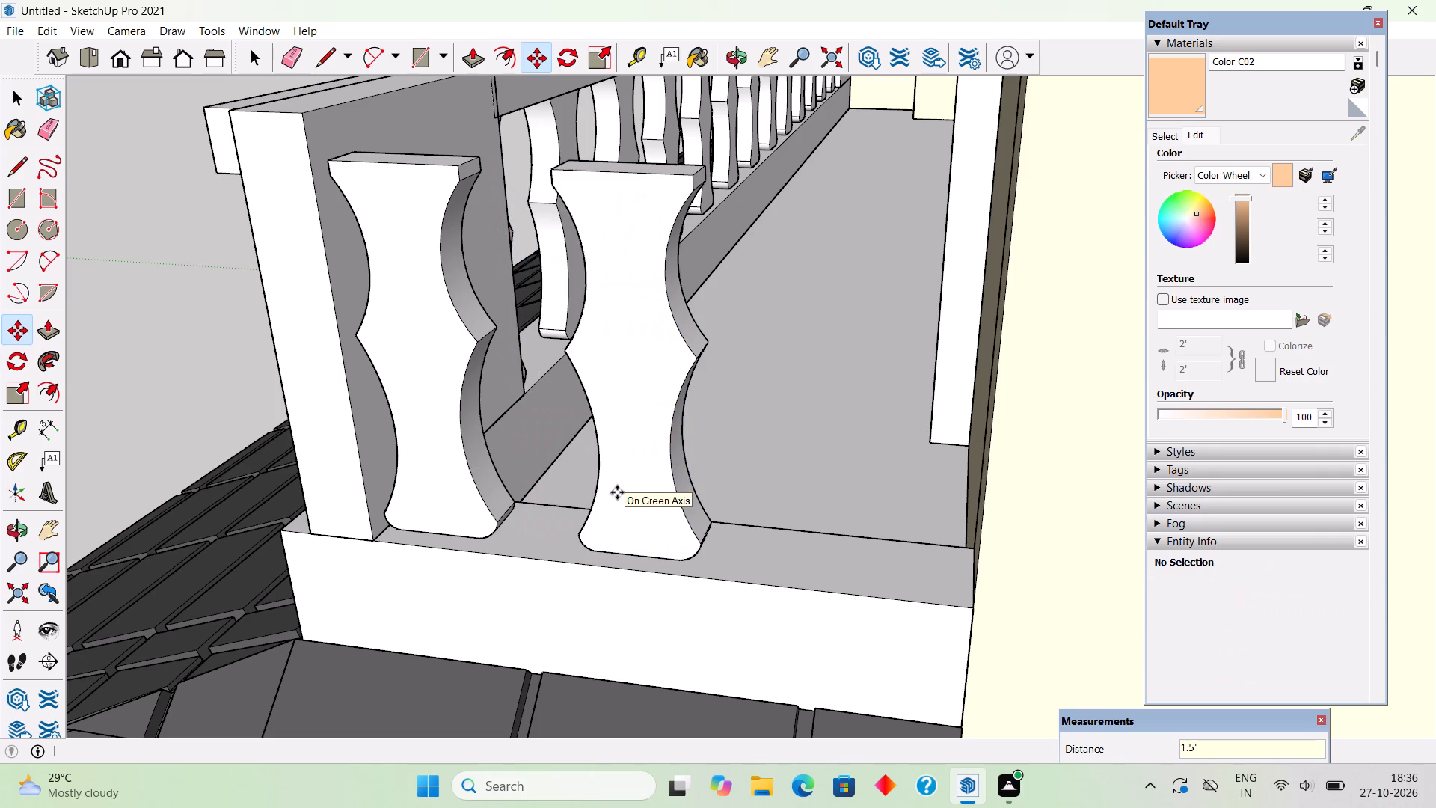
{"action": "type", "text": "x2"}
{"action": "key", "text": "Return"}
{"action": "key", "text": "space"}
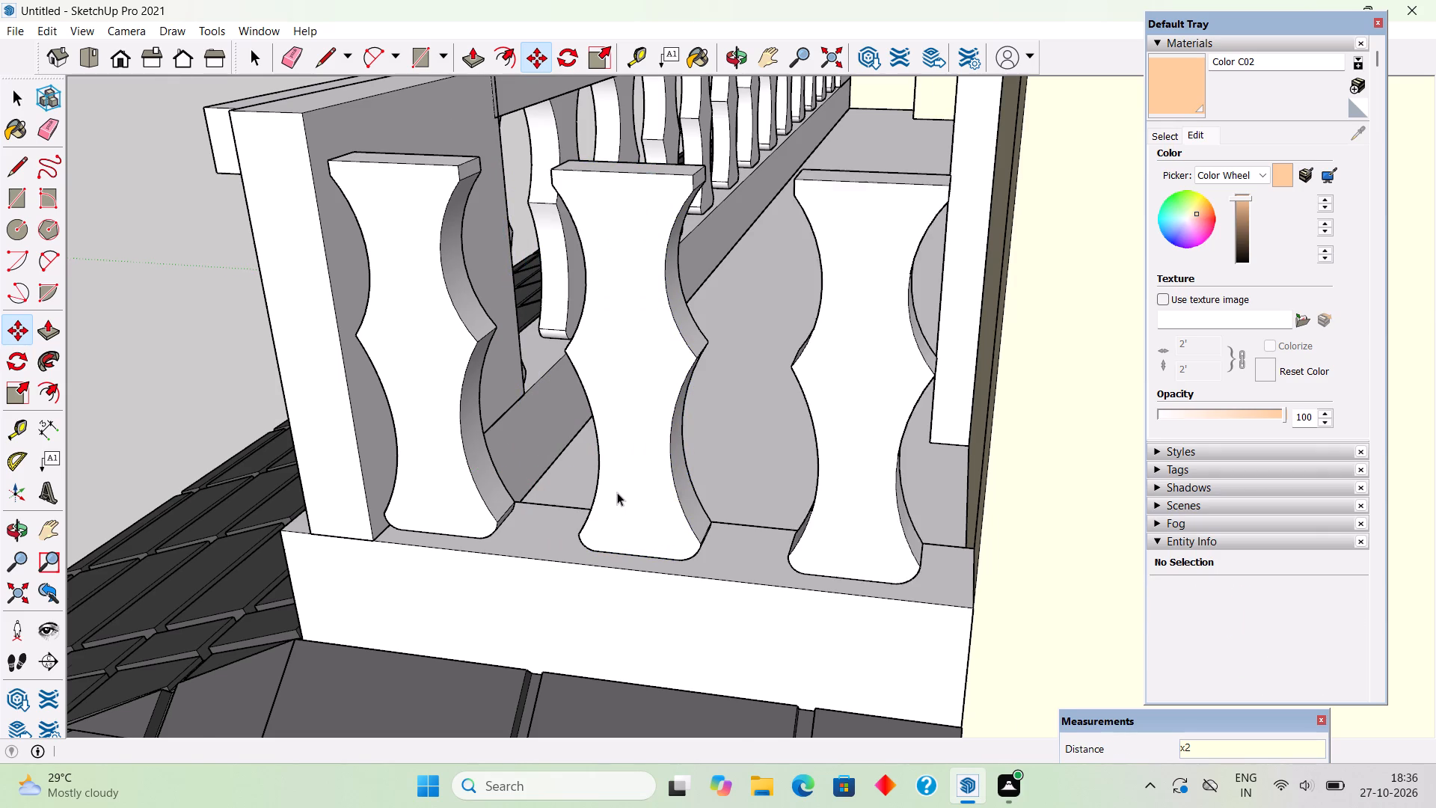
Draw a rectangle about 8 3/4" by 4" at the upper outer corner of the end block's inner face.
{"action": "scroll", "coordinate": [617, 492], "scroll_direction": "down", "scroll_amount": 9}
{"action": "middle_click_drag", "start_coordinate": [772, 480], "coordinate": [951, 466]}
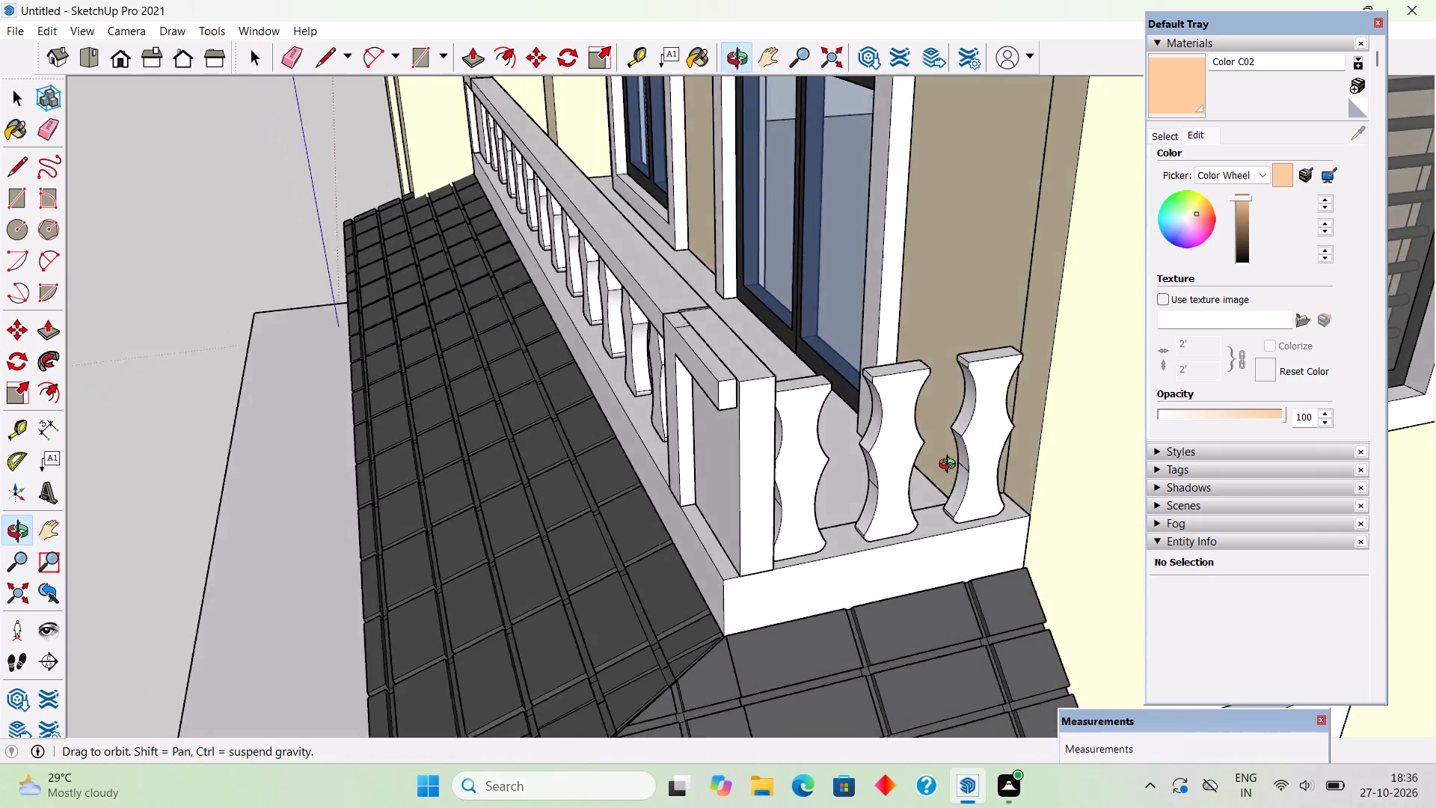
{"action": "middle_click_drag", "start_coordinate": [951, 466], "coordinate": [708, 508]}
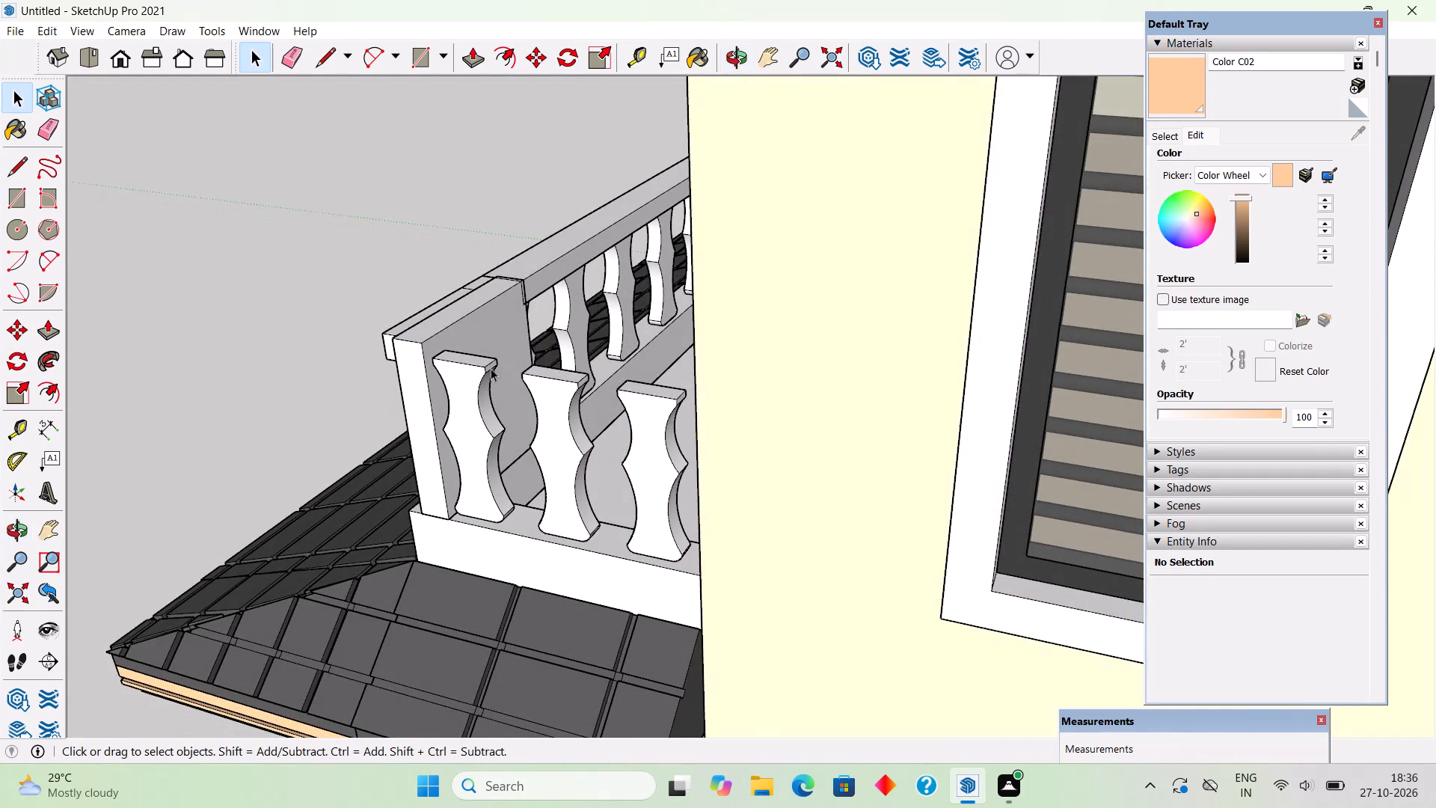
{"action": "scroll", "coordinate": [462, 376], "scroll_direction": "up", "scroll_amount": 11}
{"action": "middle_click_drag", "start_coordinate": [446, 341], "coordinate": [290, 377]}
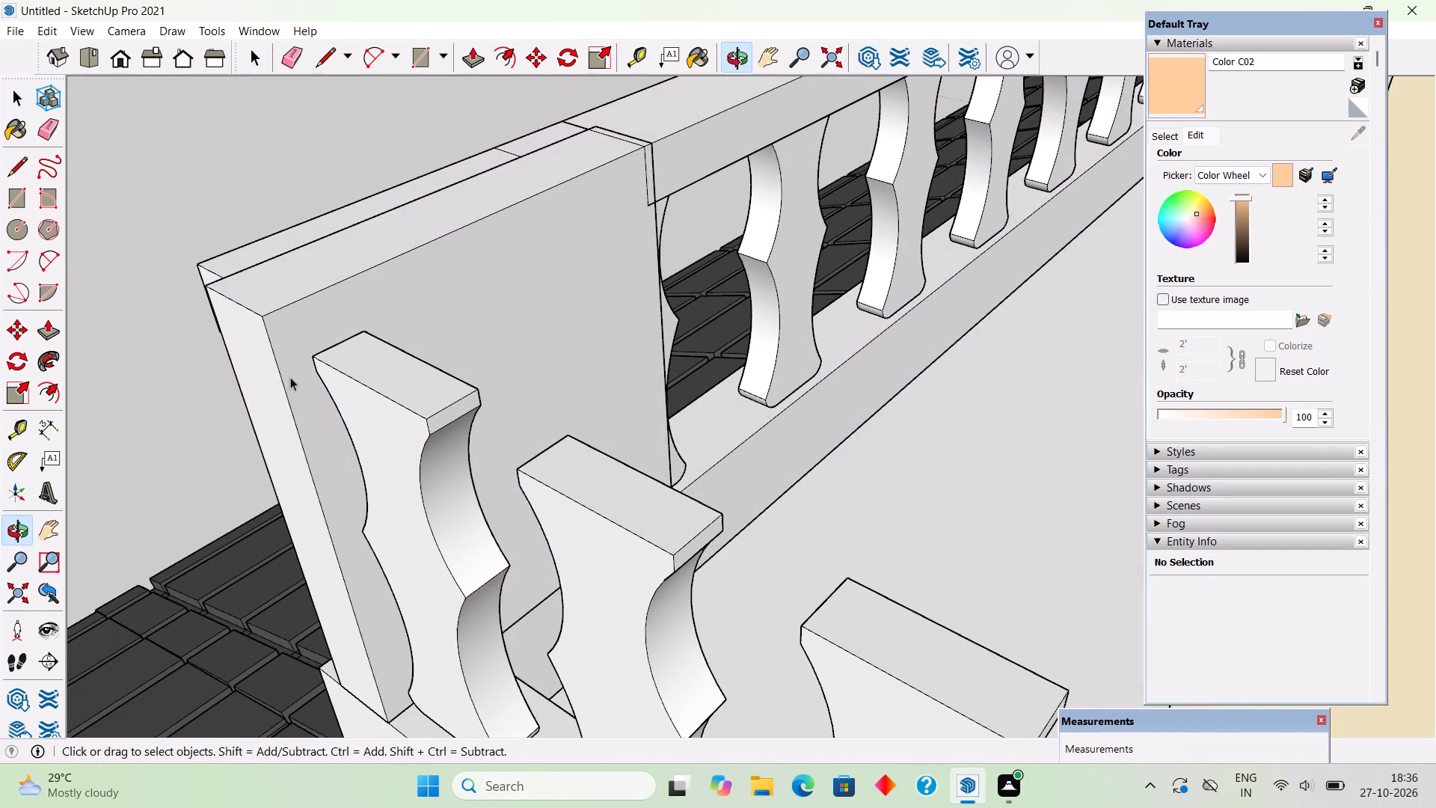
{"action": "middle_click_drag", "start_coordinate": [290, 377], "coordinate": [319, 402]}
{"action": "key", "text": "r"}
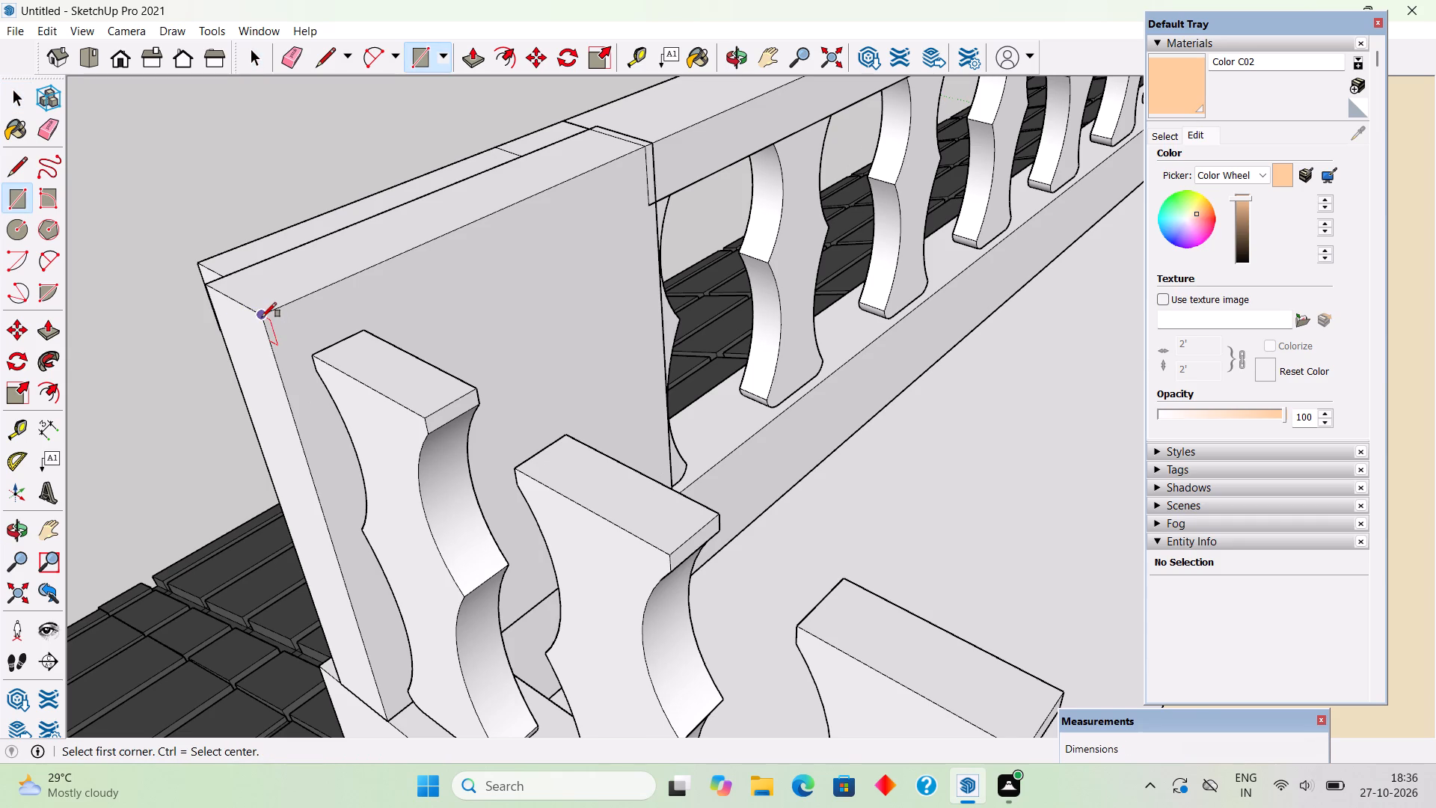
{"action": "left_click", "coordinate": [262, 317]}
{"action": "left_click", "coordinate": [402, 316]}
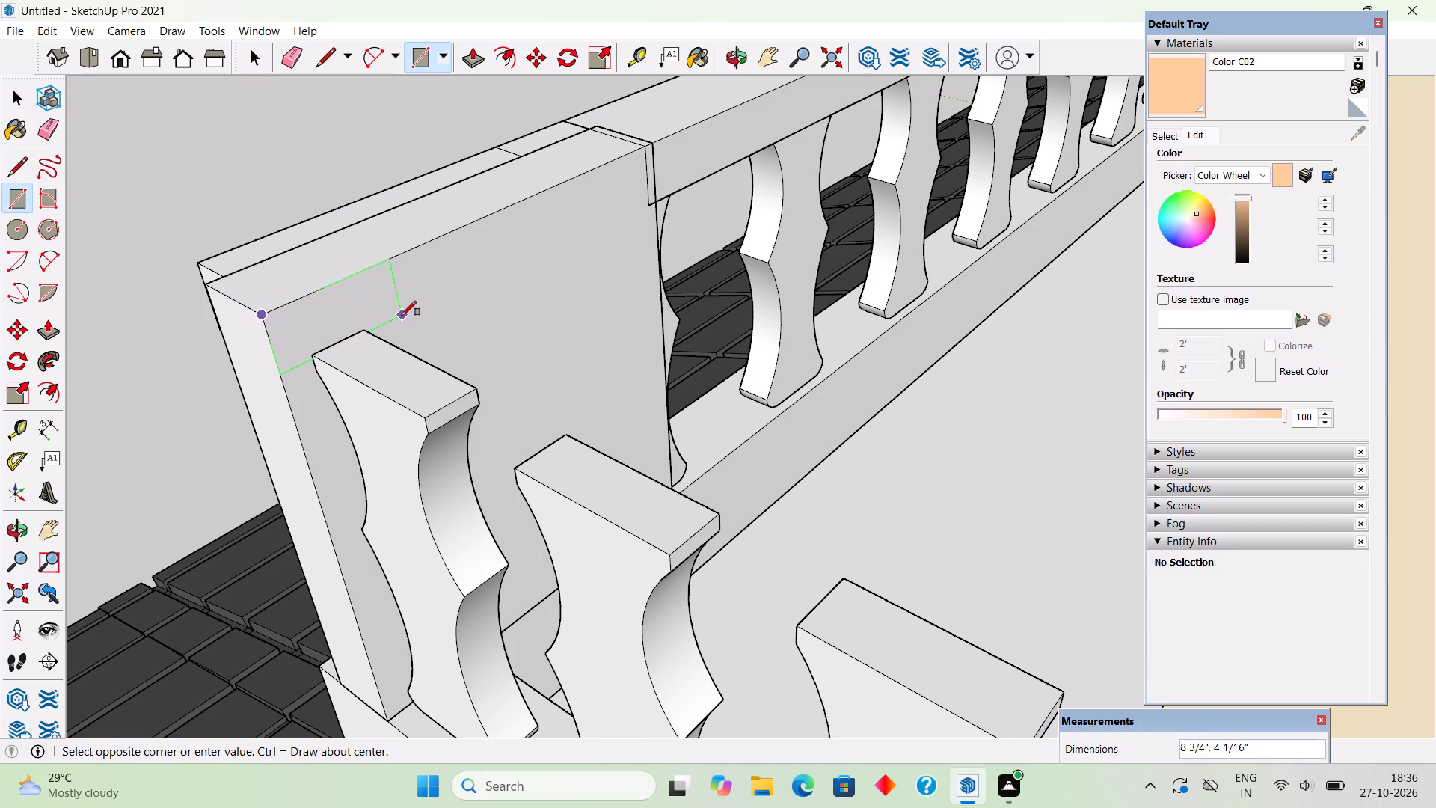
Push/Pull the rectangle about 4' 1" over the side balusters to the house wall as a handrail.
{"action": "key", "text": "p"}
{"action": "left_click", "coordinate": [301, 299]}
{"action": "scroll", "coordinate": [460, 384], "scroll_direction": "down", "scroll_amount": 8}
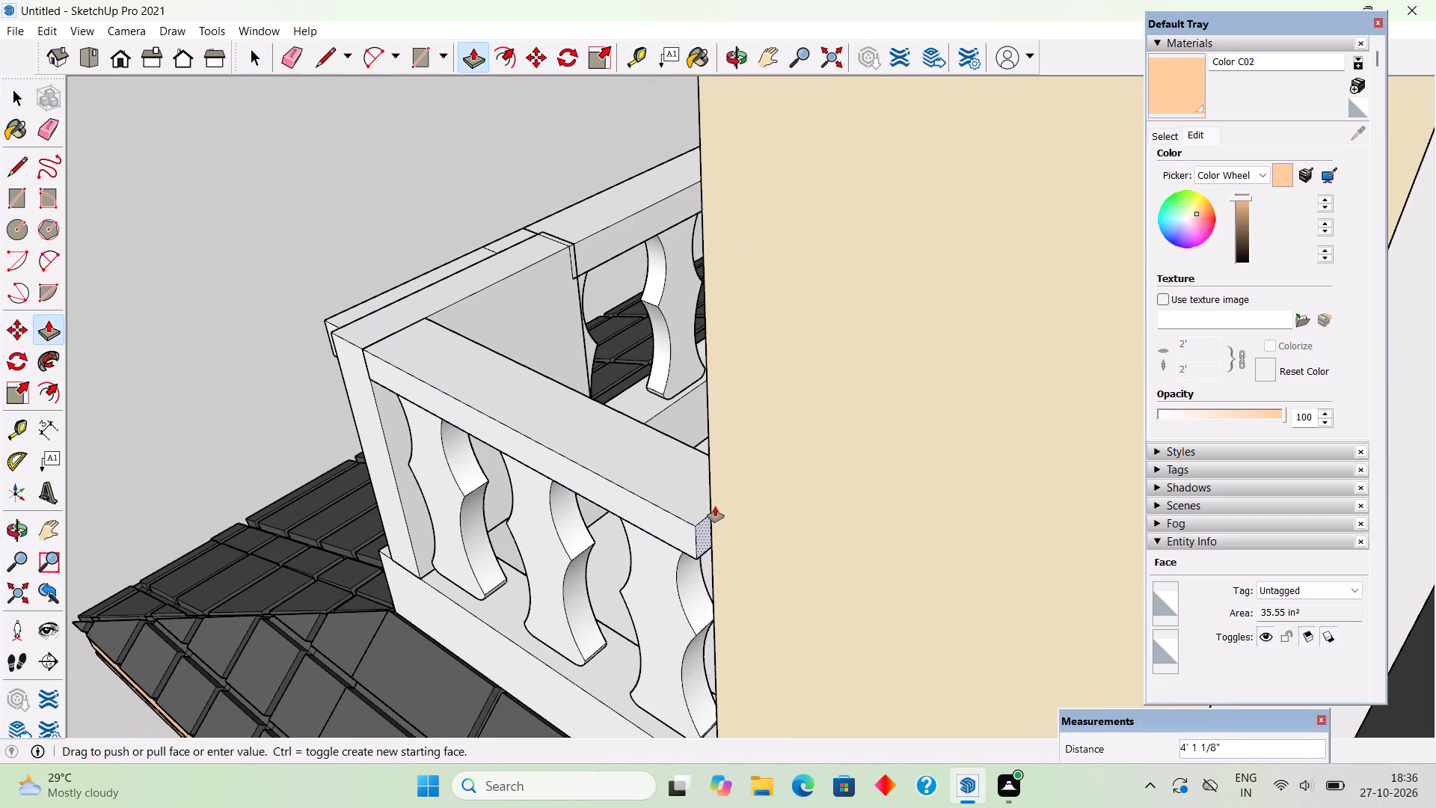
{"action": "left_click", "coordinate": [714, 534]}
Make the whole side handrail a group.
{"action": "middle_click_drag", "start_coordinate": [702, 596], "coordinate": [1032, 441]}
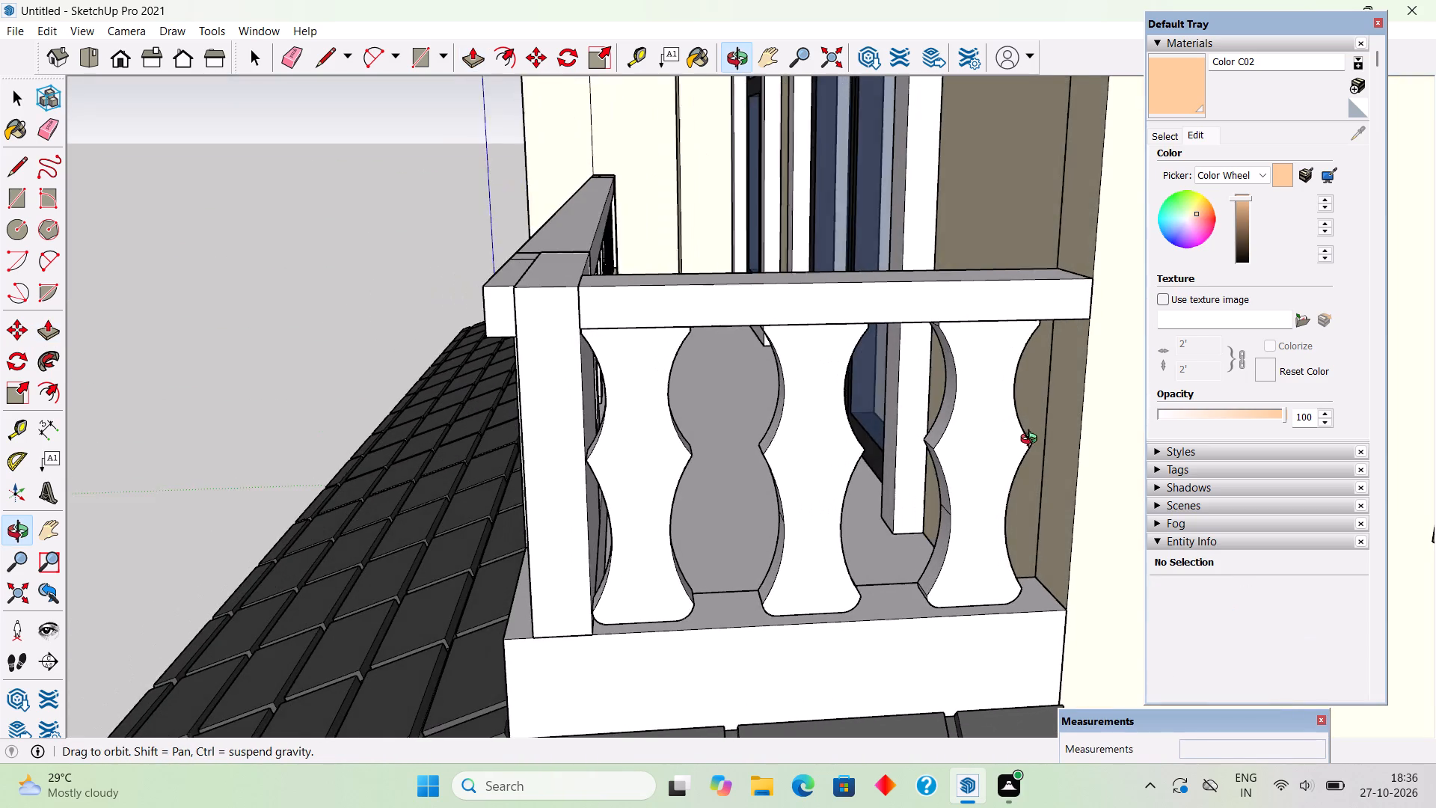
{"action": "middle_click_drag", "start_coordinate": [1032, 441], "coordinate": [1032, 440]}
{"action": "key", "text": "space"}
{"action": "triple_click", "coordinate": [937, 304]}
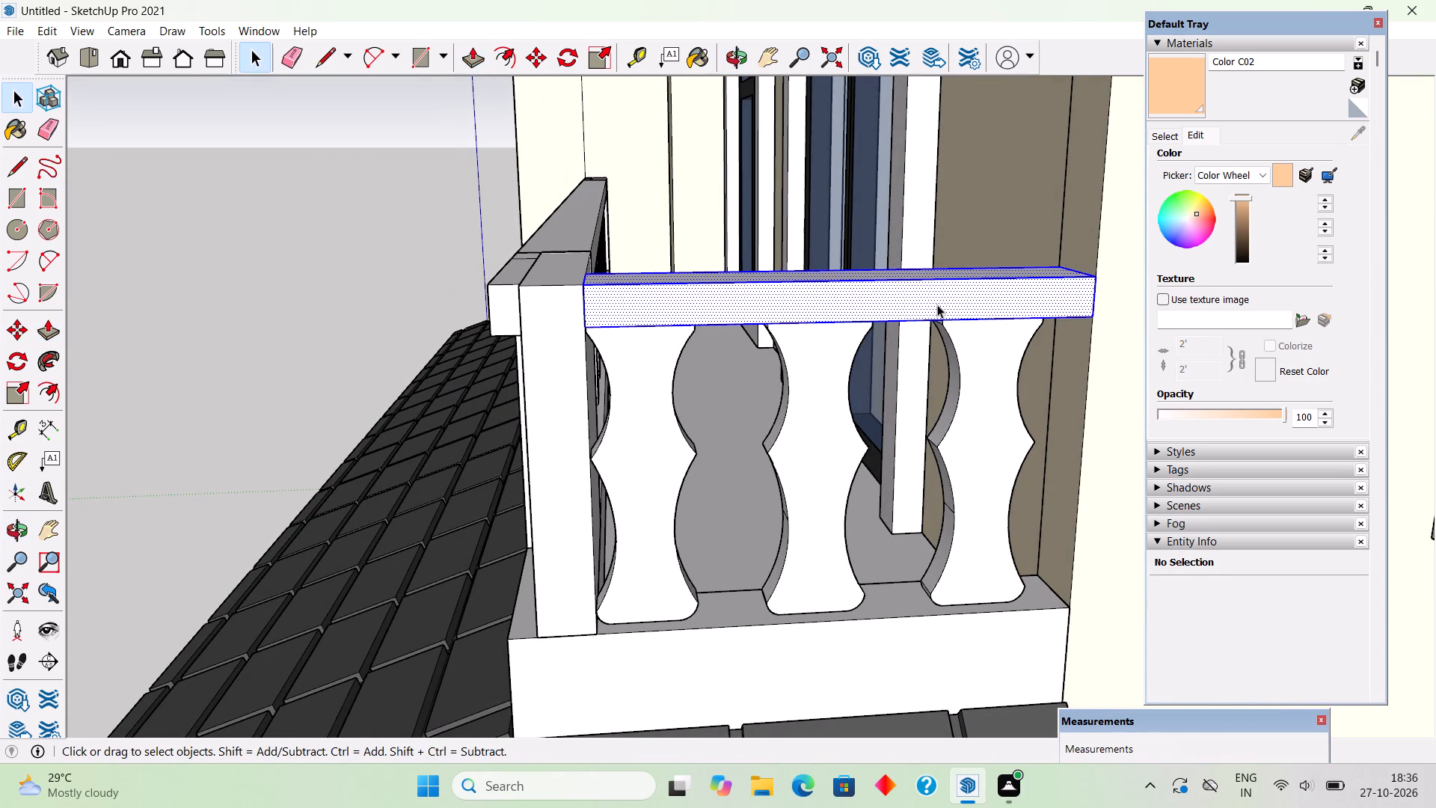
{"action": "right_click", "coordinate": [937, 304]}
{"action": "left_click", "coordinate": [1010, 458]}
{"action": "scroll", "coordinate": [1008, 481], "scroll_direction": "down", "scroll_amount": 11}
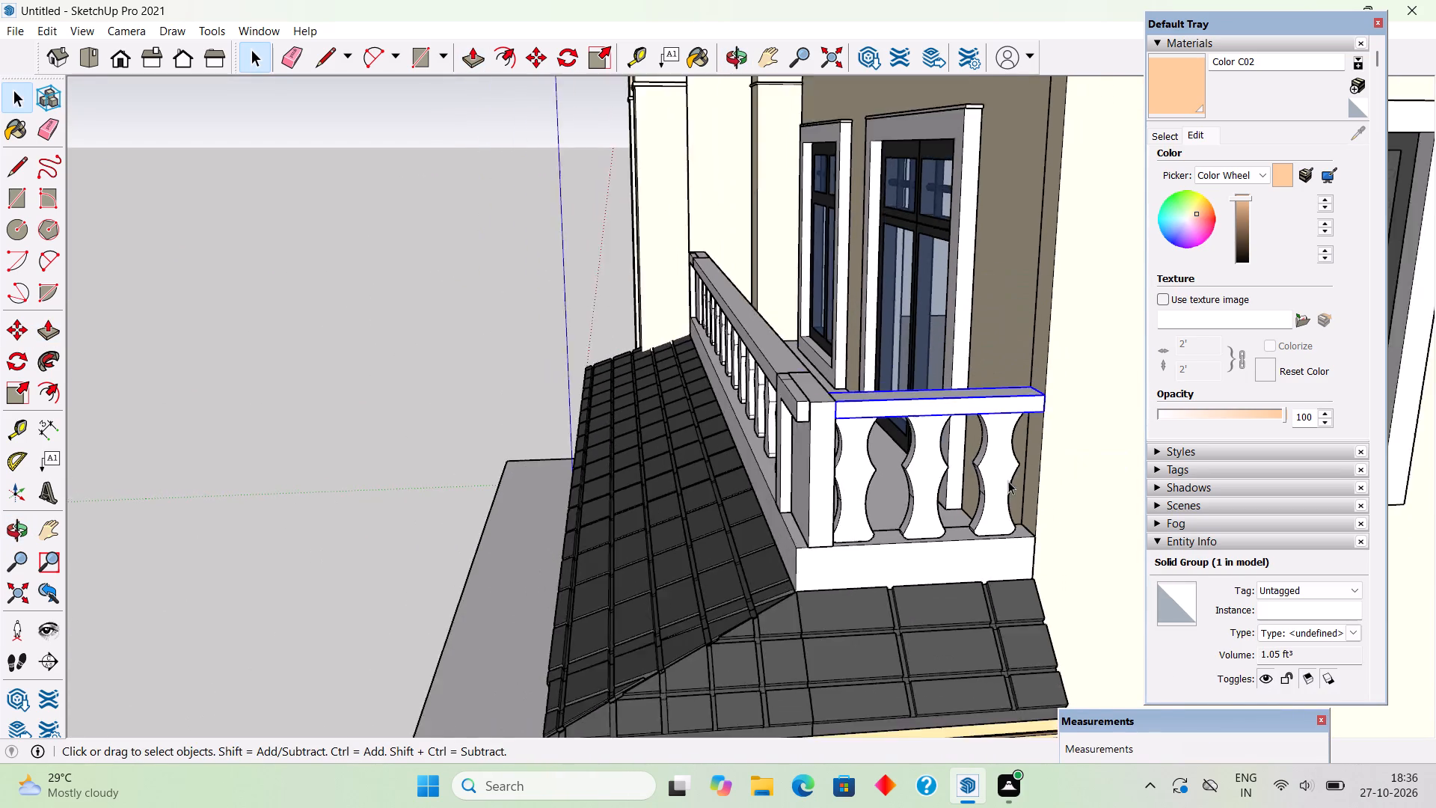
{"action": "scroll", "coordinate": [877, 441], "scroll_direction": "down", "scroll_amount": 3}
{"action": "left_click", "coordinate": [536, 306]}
Examine the canopy's front and side balustrade and its baluster spacing against the house facade.
{"action": "scroll", "coordinate": [415, 380], "scroll_direction": "down", "scroll_amount": 1}
{"action": "middle_click_drag", "start_coordinate": [419, 392], "coordinate": [1022, 328]}
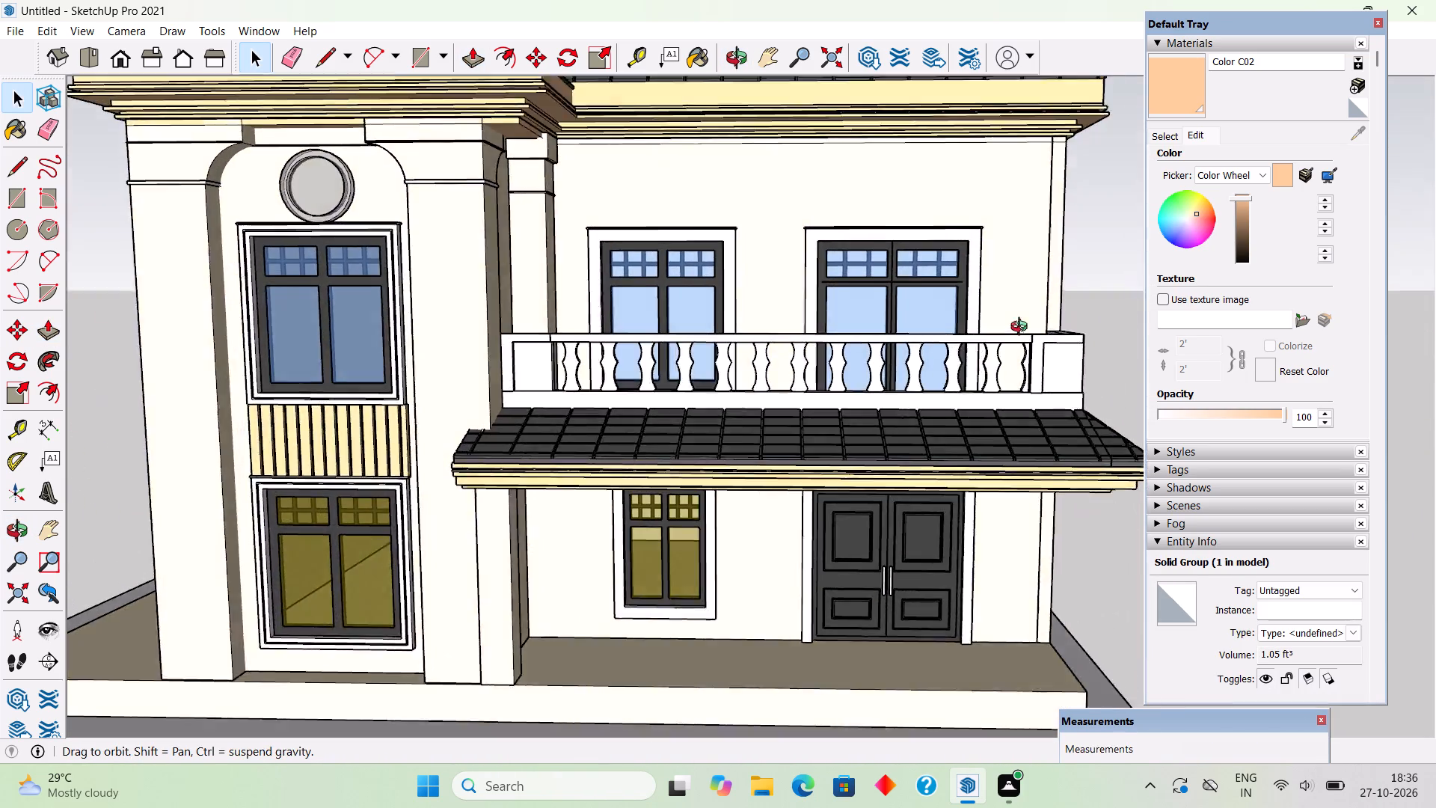
{"action": "middle_click_drag", "start_coordinate": [1022, 328], "coordinate": [1038, 309]}
{"action": "scroll", "coordinate": [975, 344], "scroll_direction": "up", "scroll_amount": 2}
{"action": "scroll", "coordinate": [926, 358], "scroll_direction": "down", "scroll_amount": 1}
{"action": "middle_click_drag", "start_coordinate": [888, 372], "coordinate": [881, 417]}
{"action": "scroll", "coordinate": [881, 417], "scroll_direction": "down", "scroll_amount": 4}
{"action": "middle_click_drag", "start_coordinate": [839, 416], "coordinate": [782, 362]}
{"action": "scroll", "coordinate": [782, 362], "scroll_direction": "down", "scroll_amount": 3}
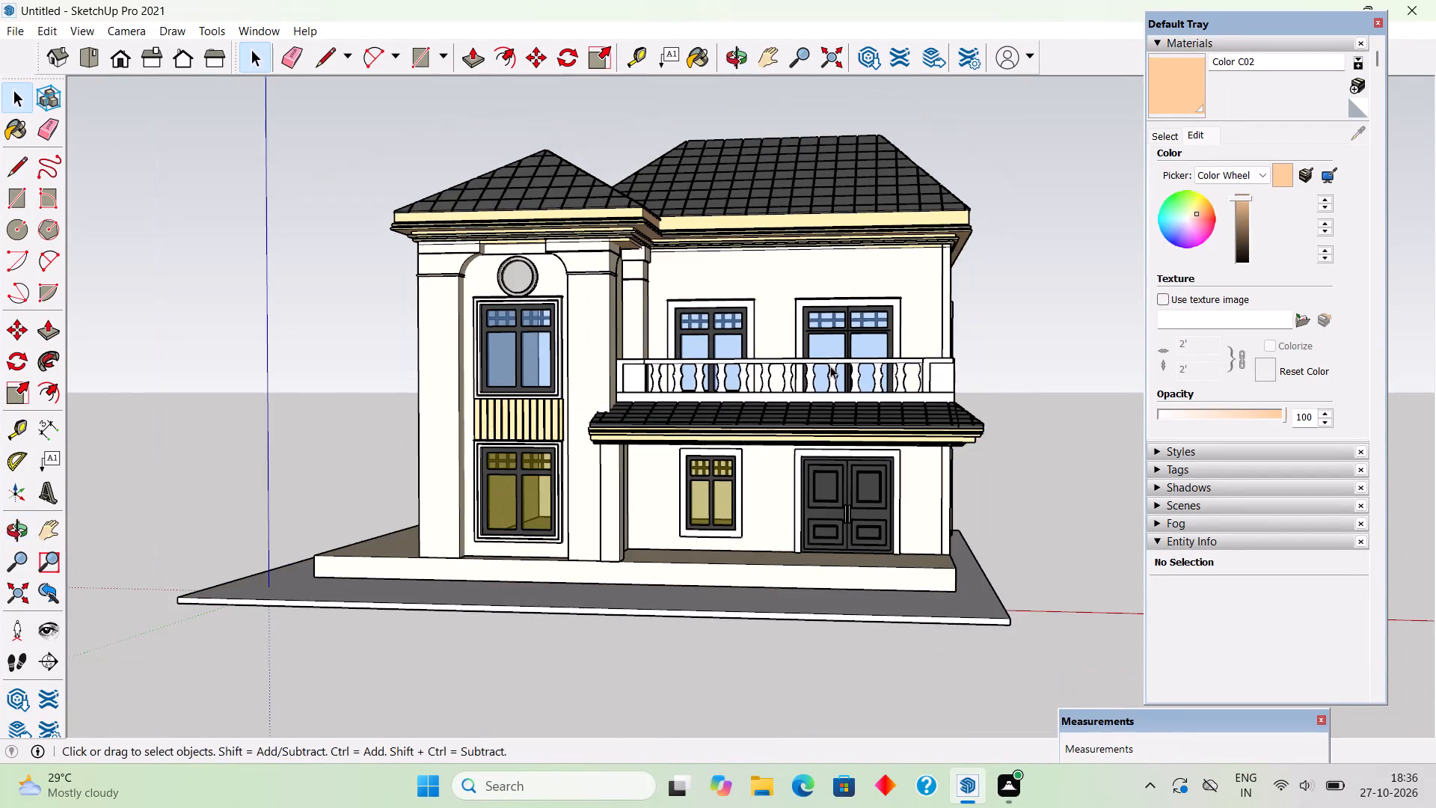
{"action": "scroll", "coordinate": [1021, 363], "scroll_direction": "up", "scroll_amount": 4}
{"action": "middle_click_drag", "start_coordinate": [918, 405], "coordinate": [992, 448]}
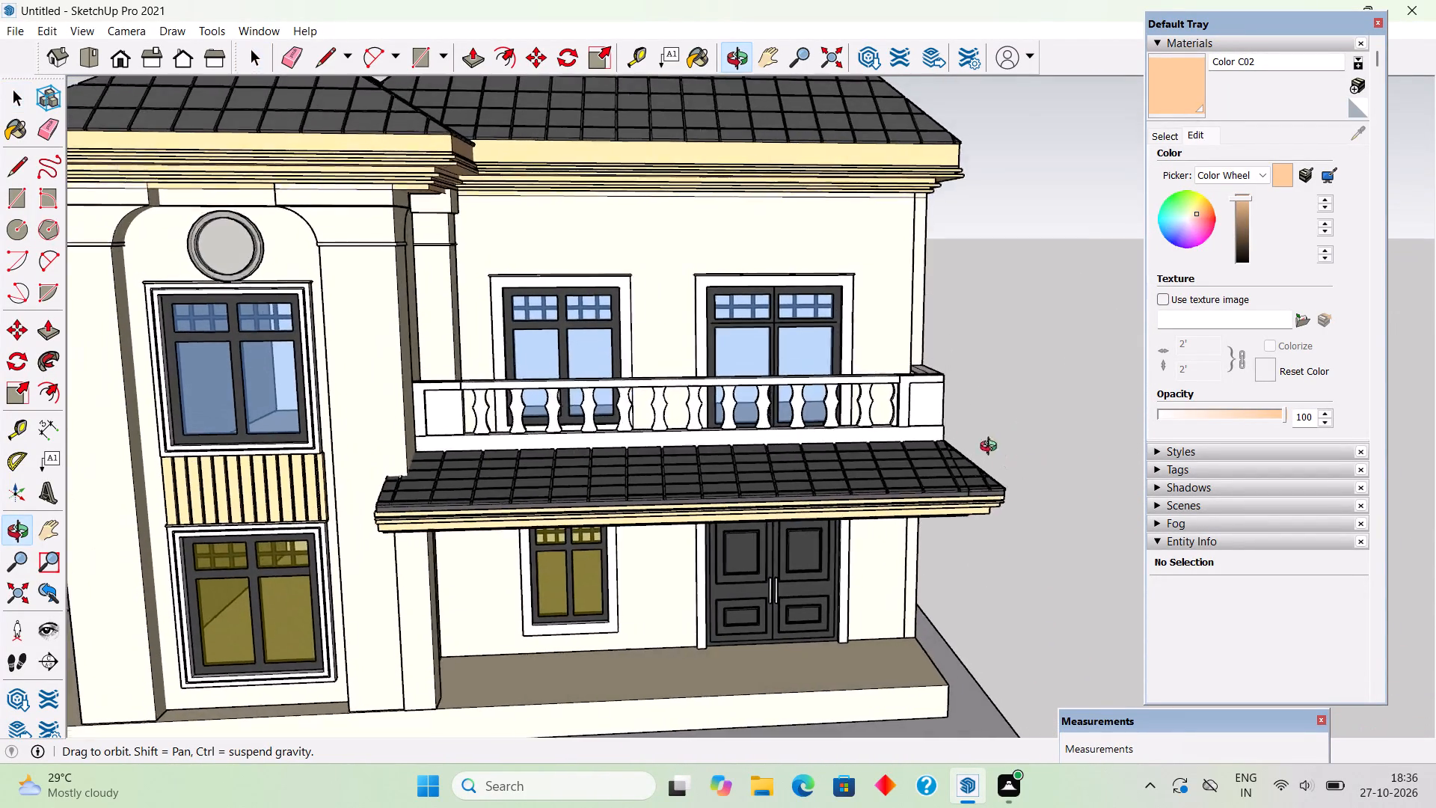
{"action": "middle_click_drag", "start_coordinate": [992, 448], "coordinate": [972, 434]}
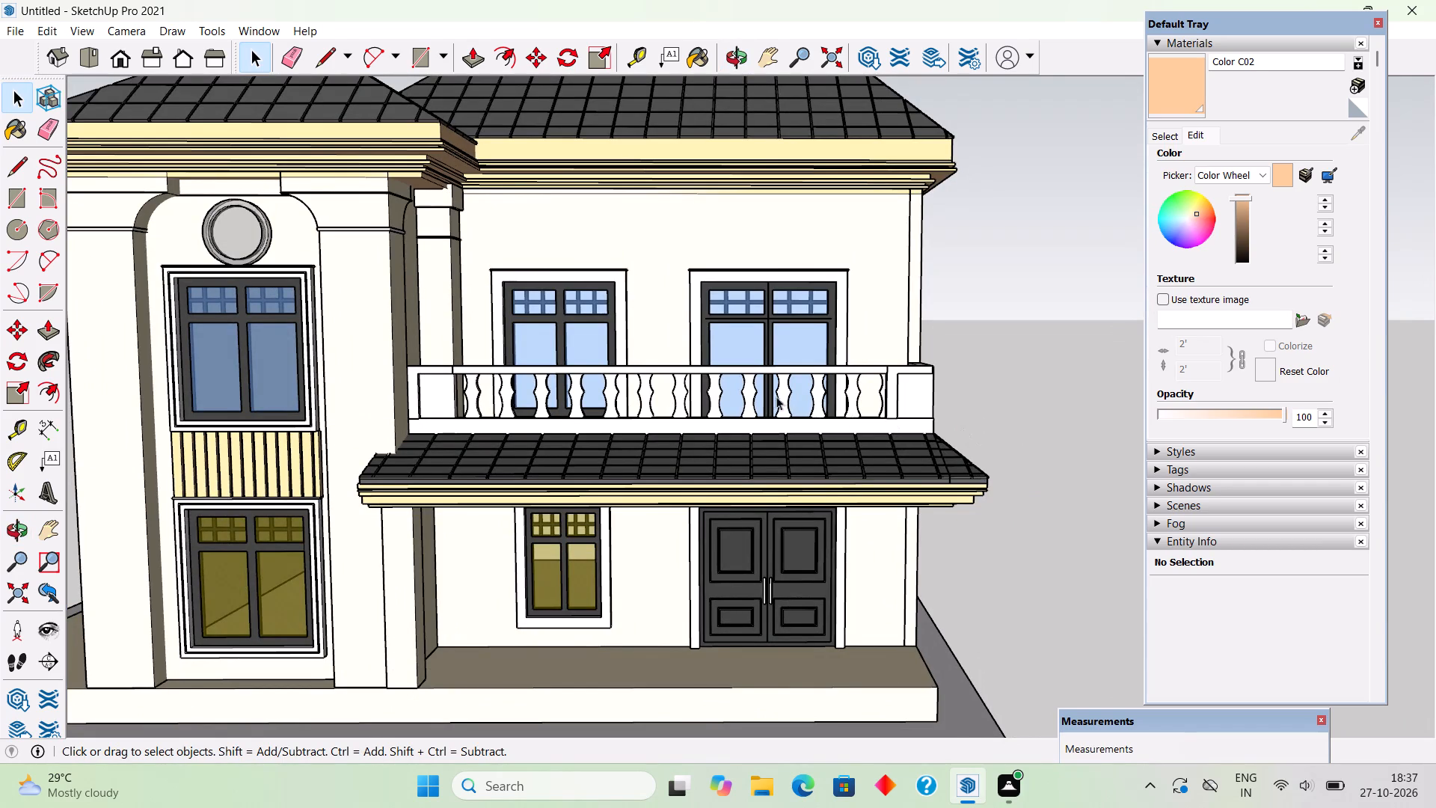
{"action": "scroll", "coordinate": [774, 397], "scroll_direction": "up", "scroll_amount": 6}
{"action": "middle_click_drag", "start_coordinate": [588, 403], "coordinate": [242, 512]}
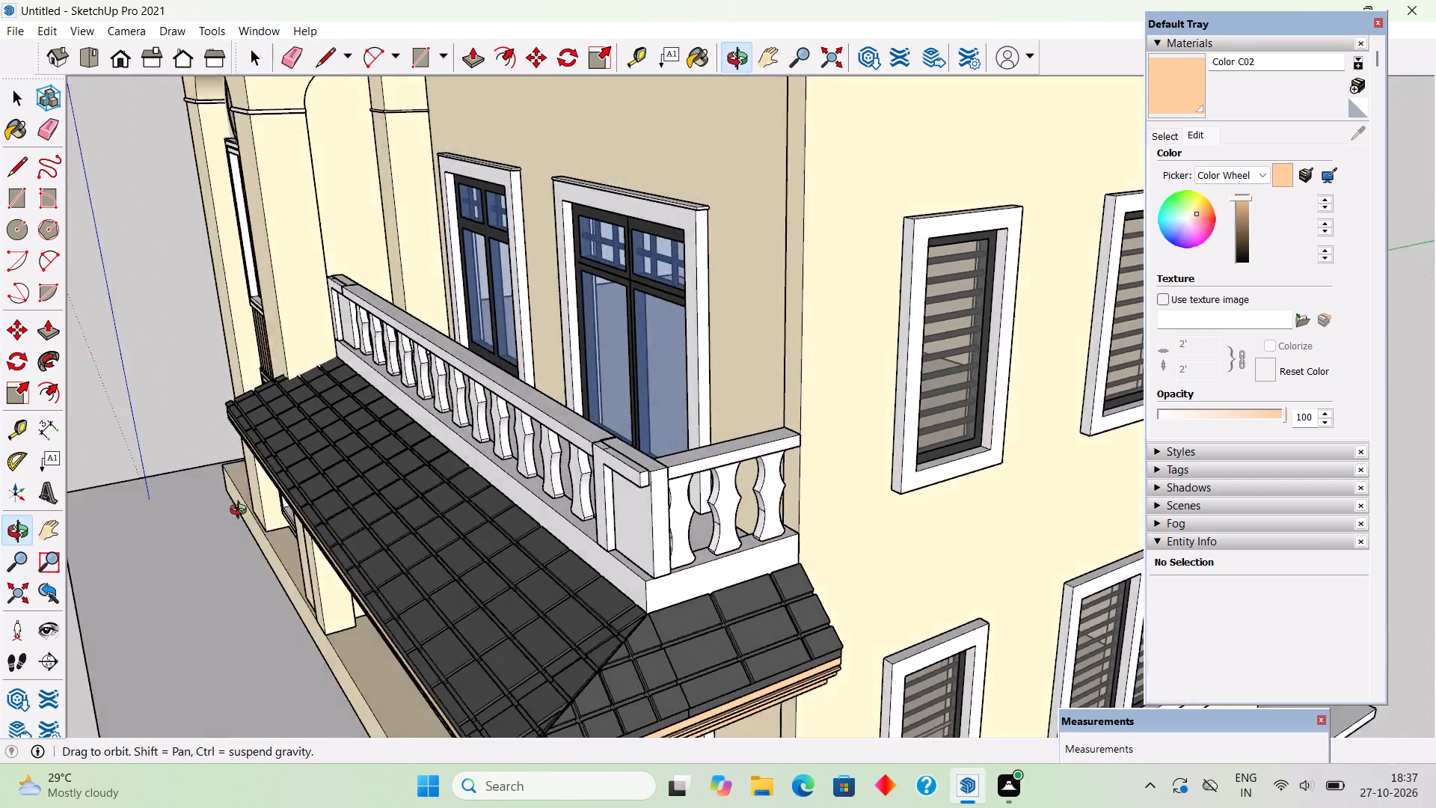
{"action": "middle_click_drag", "start_coordinate": [242, 512], "coordinate": [660, 489]}
{"action": "scroll", "coordinate": [660, 489], "scroll_direction": "down", "scroll_amount": 1}
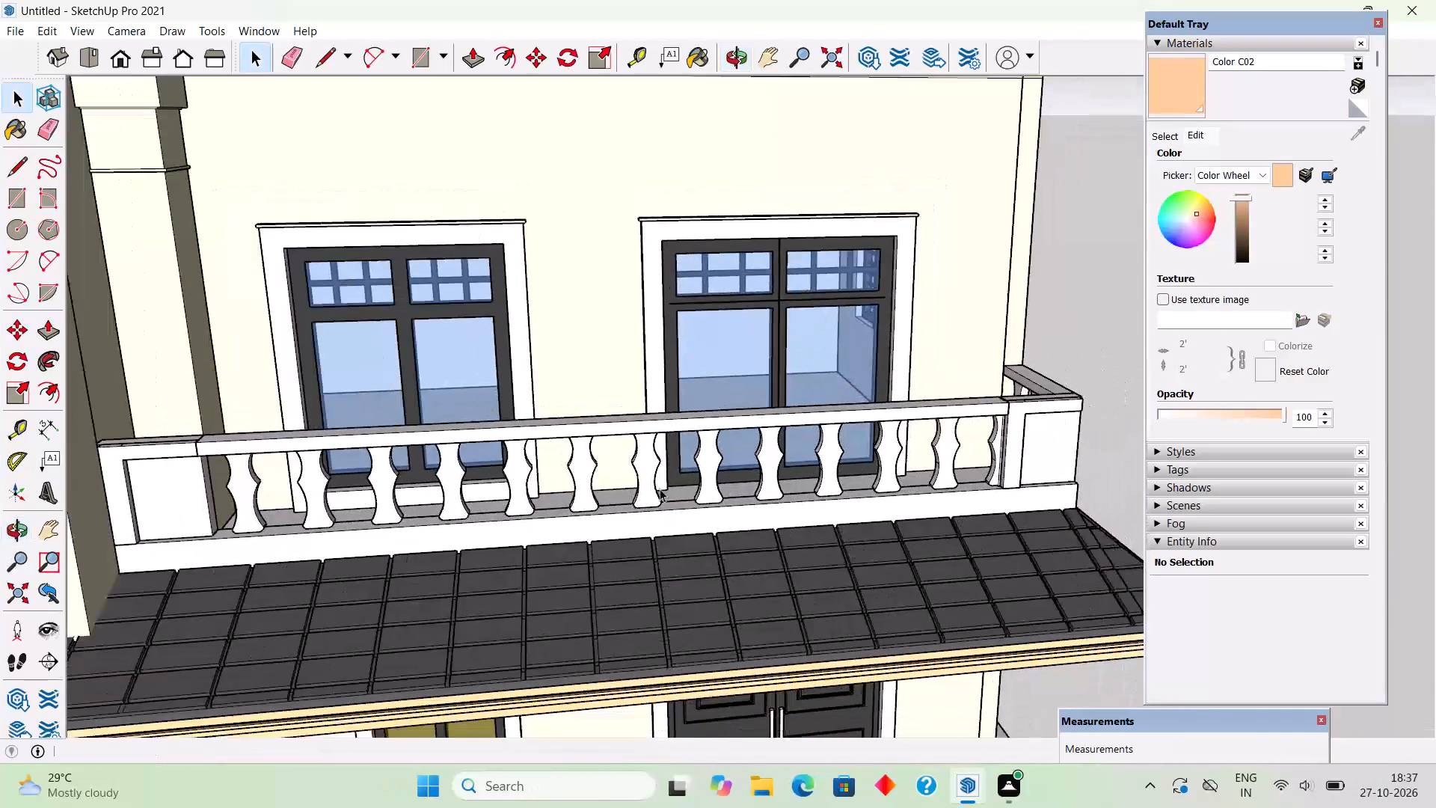
{"action": "scroll", "coordinate": [660, 489], "scroll_direction": "down", "scroll_amount": 1}
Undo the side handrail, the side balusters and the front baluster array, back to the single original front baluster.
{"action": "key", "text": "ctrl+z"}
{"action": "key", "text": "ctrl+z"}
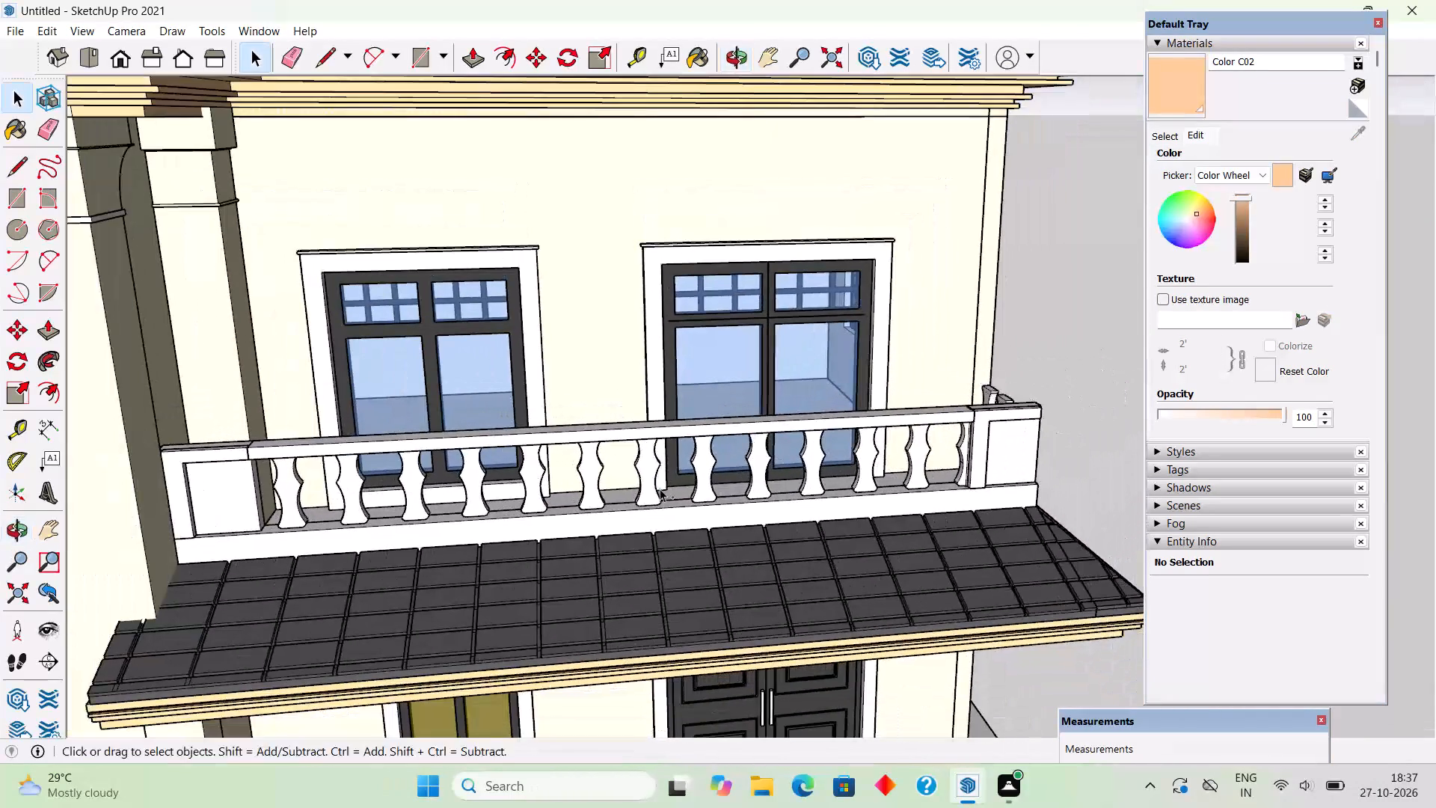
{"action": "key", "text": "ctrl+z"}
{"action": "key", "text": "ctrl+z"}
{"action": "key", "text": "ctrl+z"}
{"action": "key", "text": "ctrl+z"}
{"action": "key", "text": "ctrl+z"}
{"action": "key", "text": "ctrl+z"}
Copy the original baluster 1.5' along the front parapet and array it x16 up to the far end block.
{"action": "scroll", "coordinate": [377, 513], "scroll_direction": "up", "scroll_amount": 4}
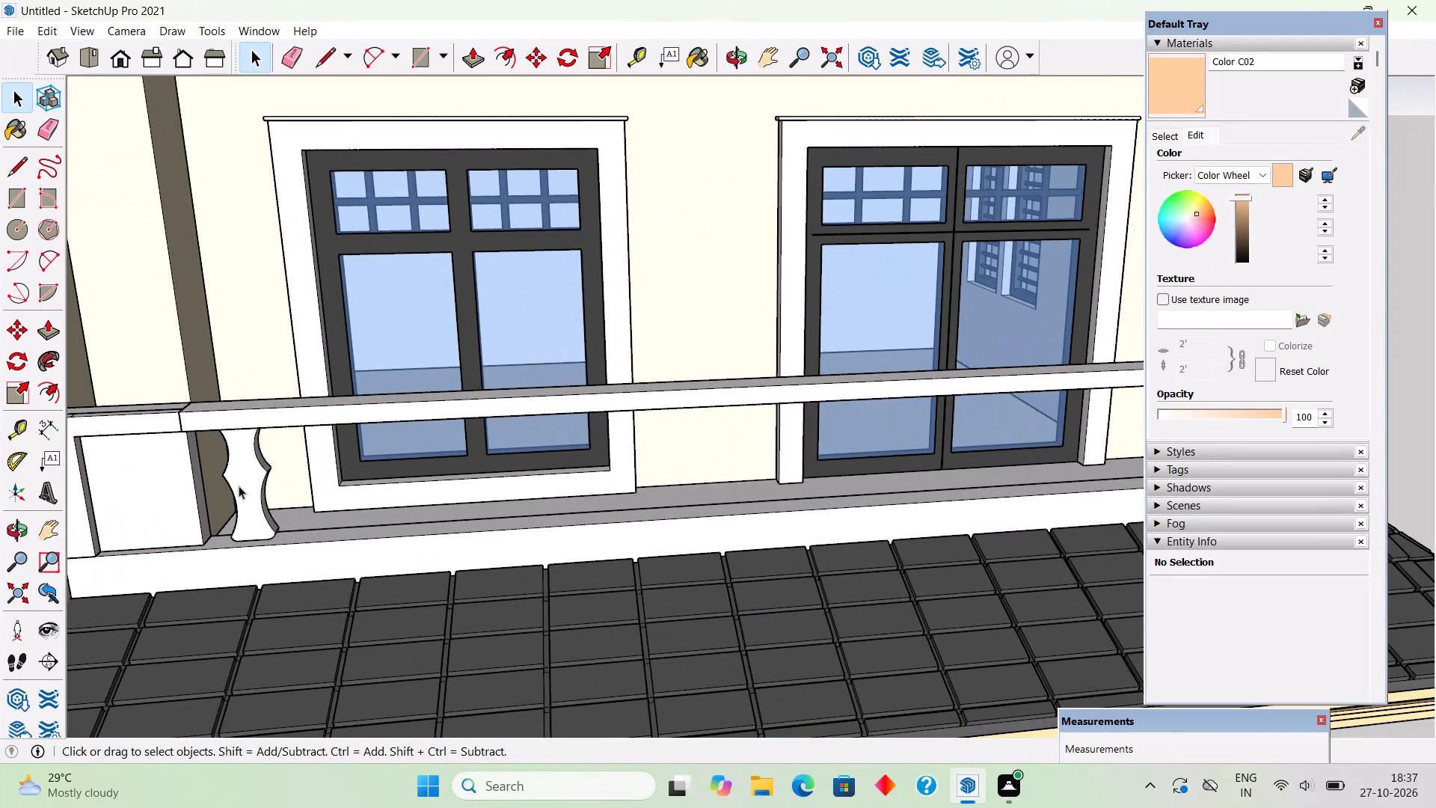
{"action": "left_click", "coordinate": [240, 484]}
{"action": "key", "text": "m"}
{"action": "left_click", "coordinate": [241, 484]}
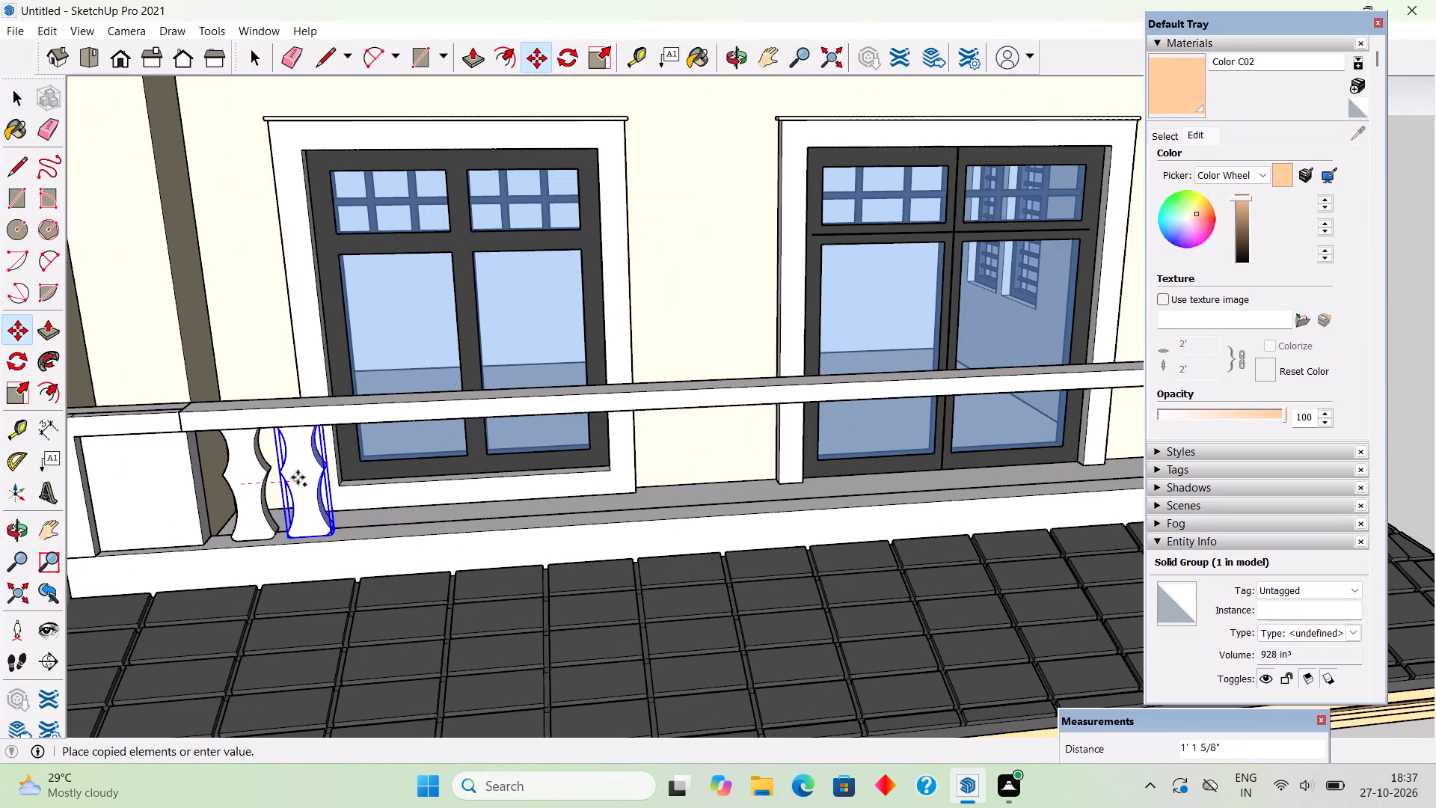
{"action": "type", "text": "1.5'"}
{"action": "key", "text": "Return"}
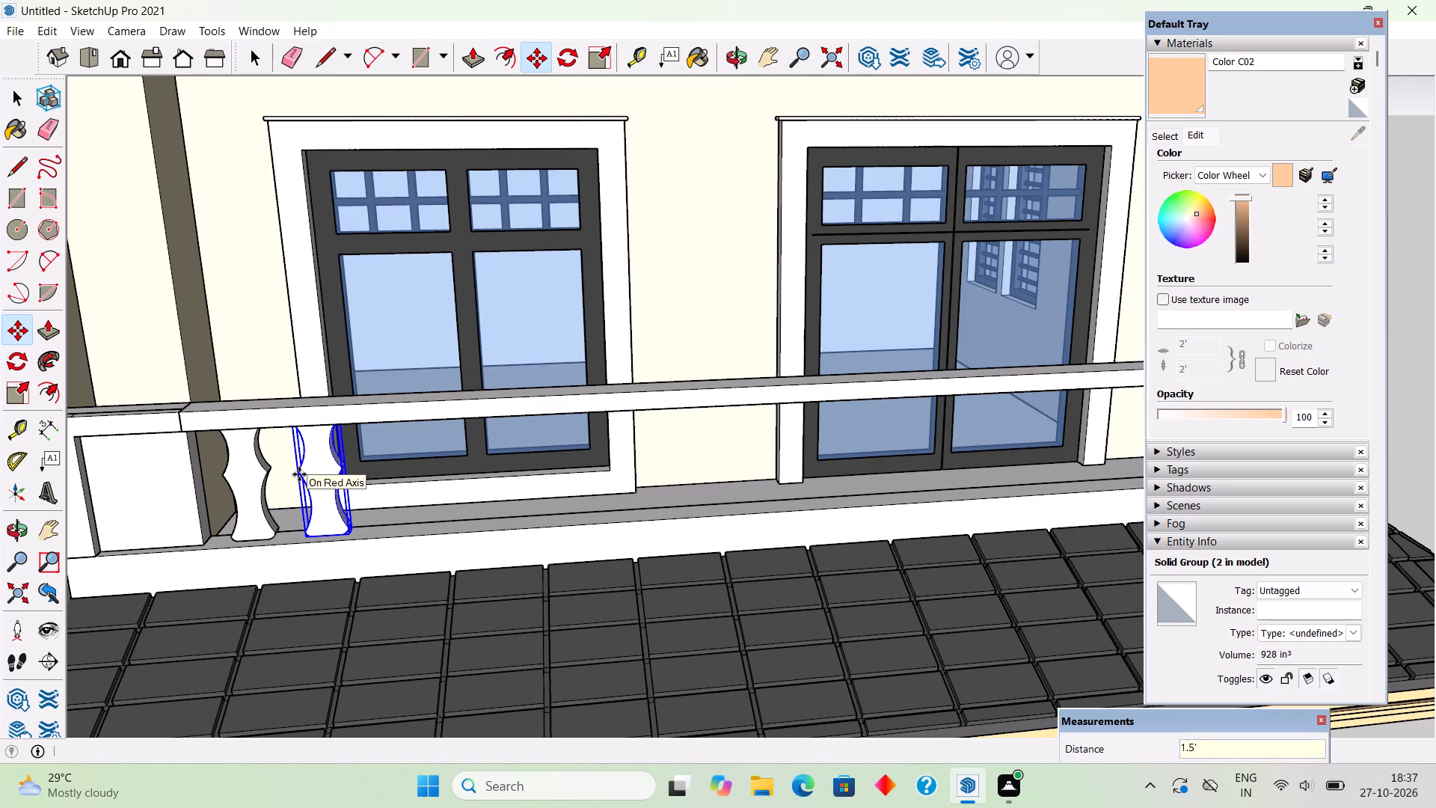
{"action": "type", "text": "x1"}
{"action": "key", "text": "6"}
{"action": "key", "text": "Return"}
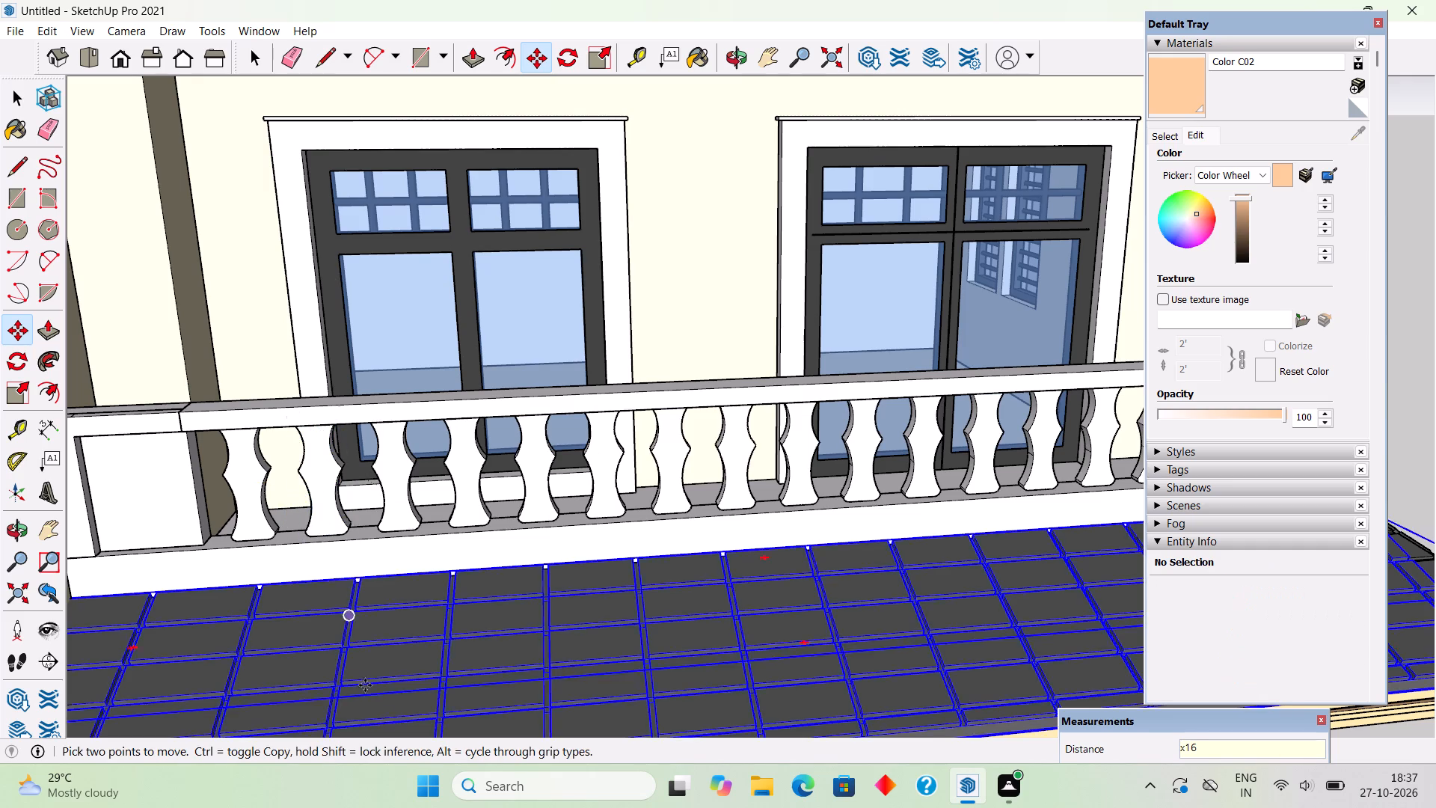
{"action": "scroll", "coordinate": [319, 616], "scroll_direction": "down", "scroll_amount": 2}
{"action": "scroll", "coordinate": [311, 510], "scroll_direction": "down", "scroll_amount": 4}
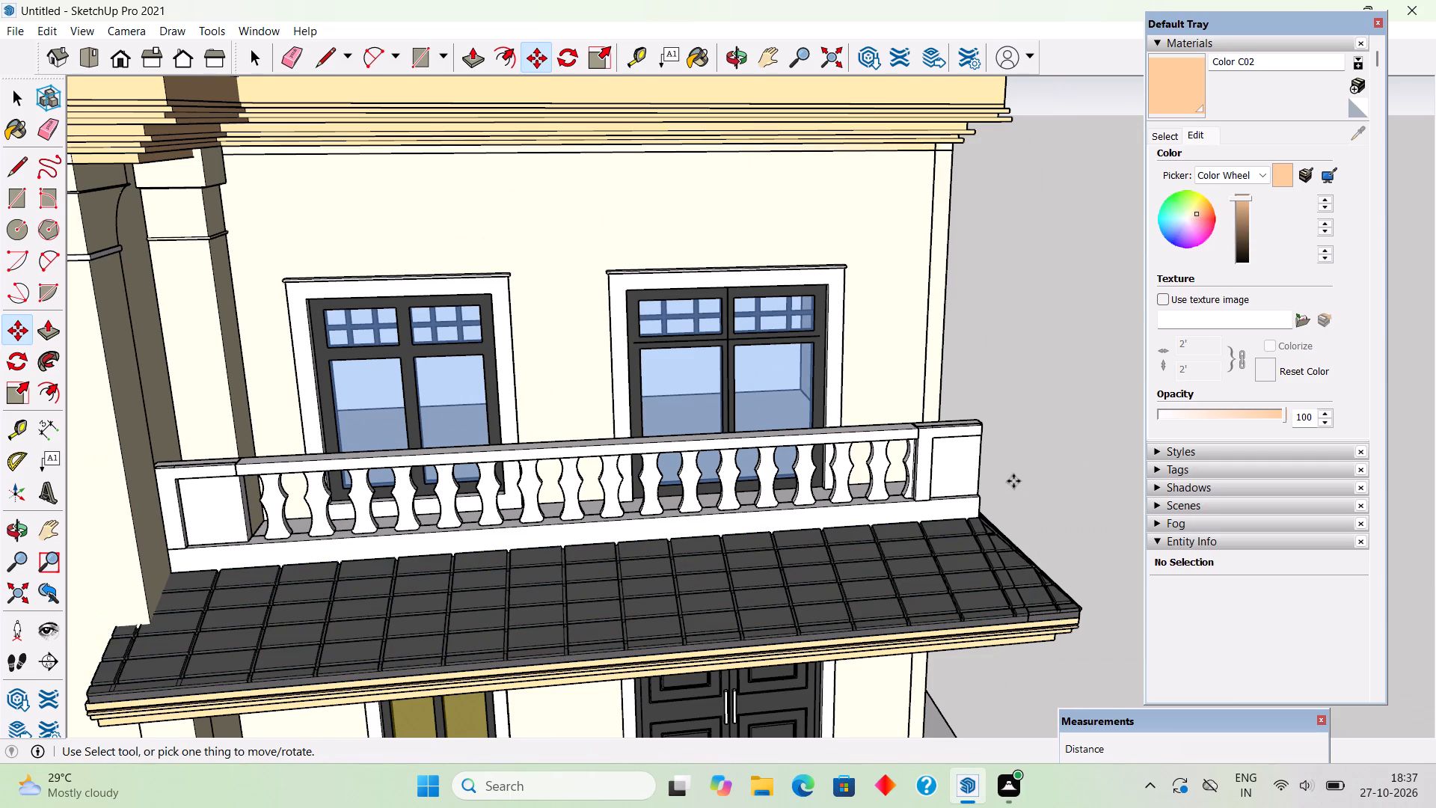
Copy the front parapet's end baluster about 3' 10" onto the canopy's side parapet base, beyond the corner block.
{"action": "middle_click_drag", "start_coordinate": [1013, 481], "coordinate": [158, 512]}
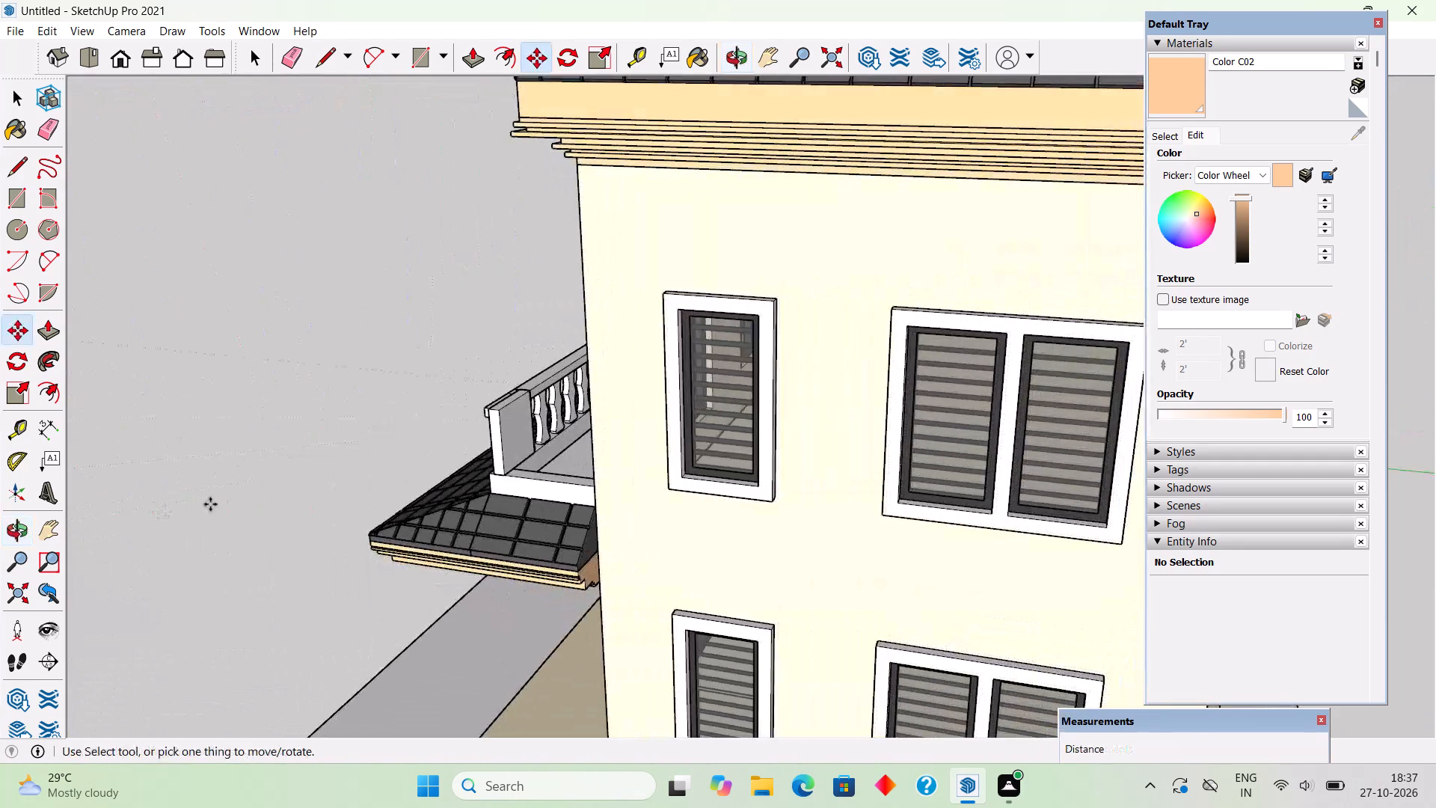
{"action": "scroll", "coordinate": [524, 452], "scroll_direction": "up", "scroll_amount": 8}
{"action": "left_click", "coordinate": [554, 439]}
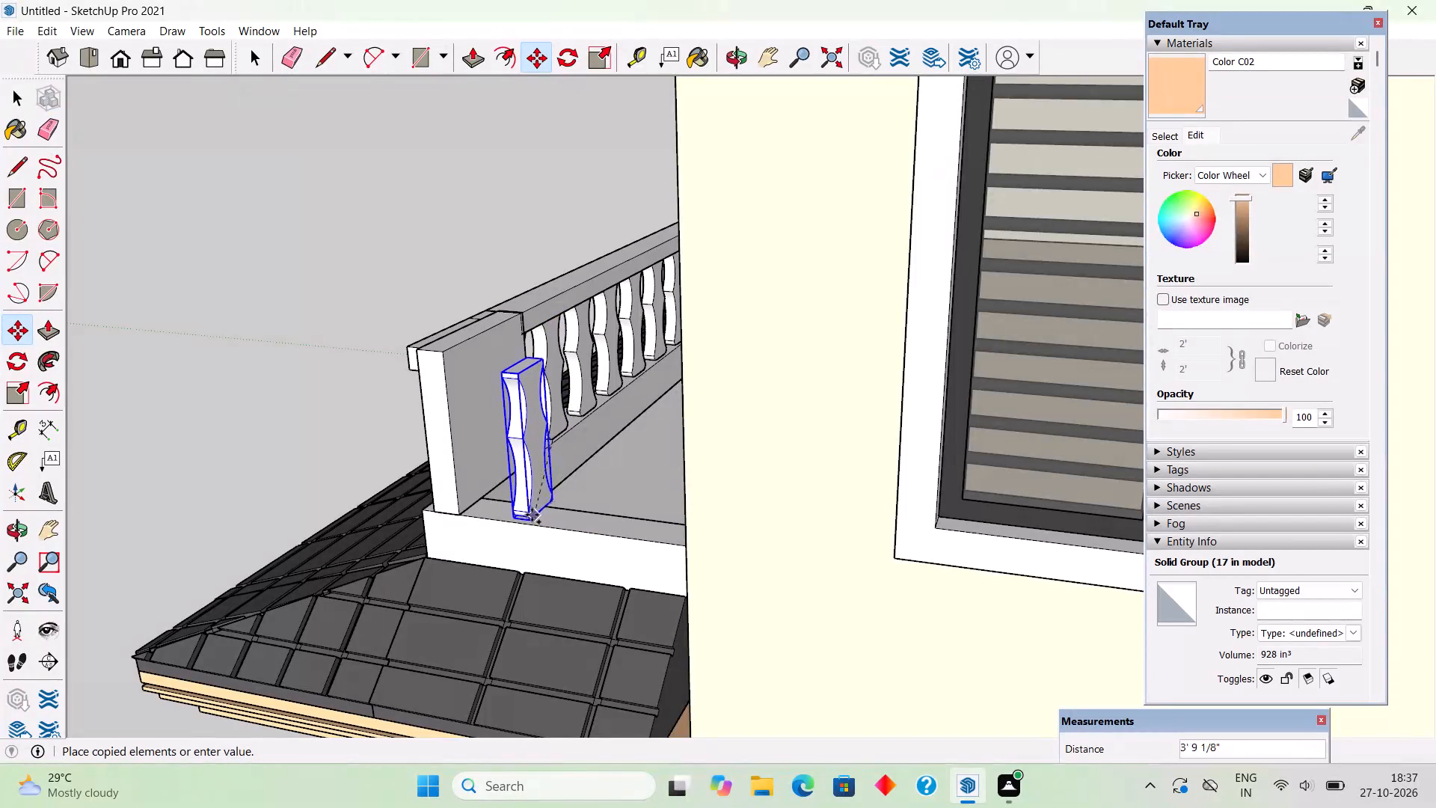
{"action": "left_click", "coordinate": [527, 518]}
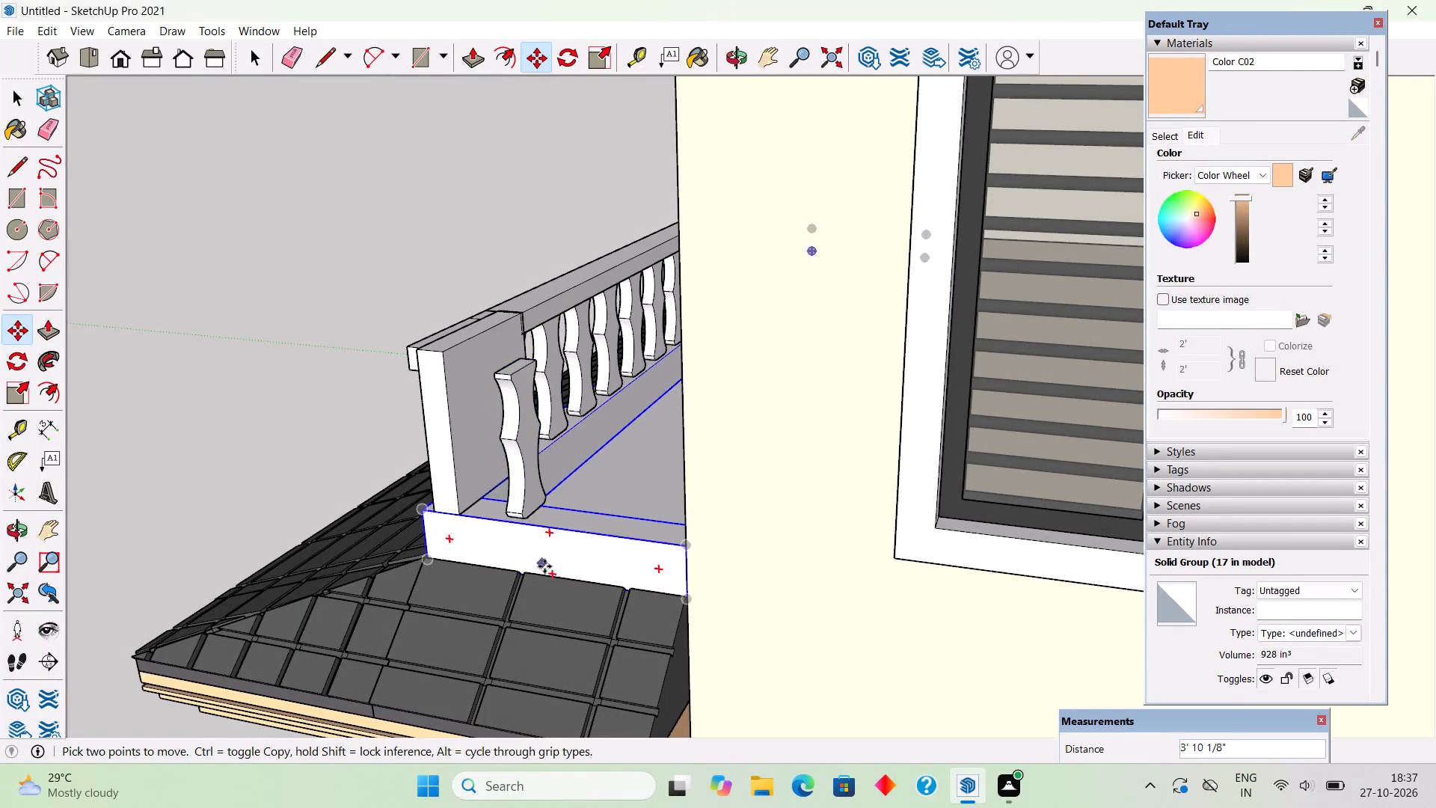
Rotate the copied baluster 90° on the horizontal plane so it lines up with the side parapet.
{"action": "middle_click_drag", "start_coordinate": [558, 575], "coordinate": [749, 575]}
{"action": "key", "text": "space"}
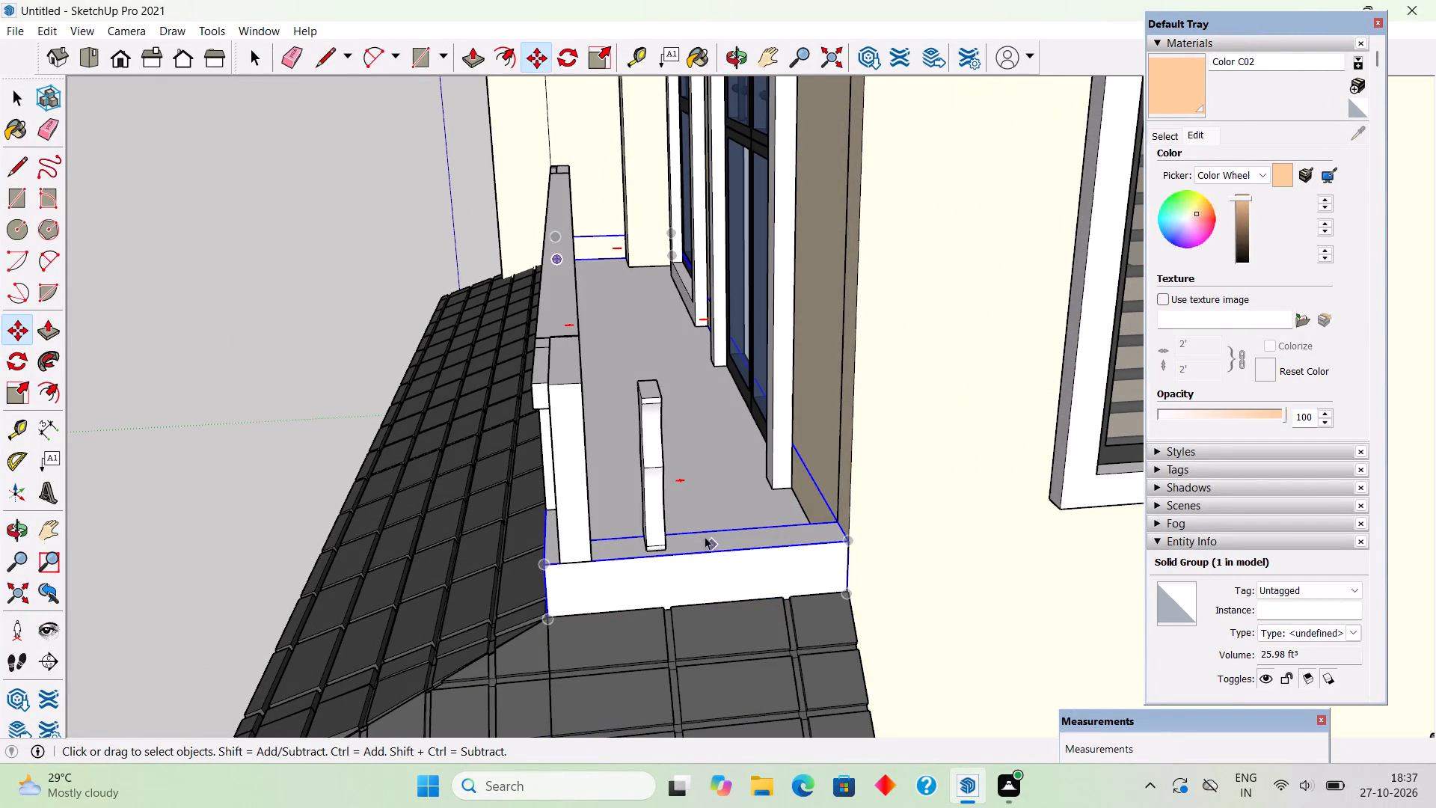
{"action": "left_click", "coordinate": [663, 510]}
{"action": "key", "text": "q"}
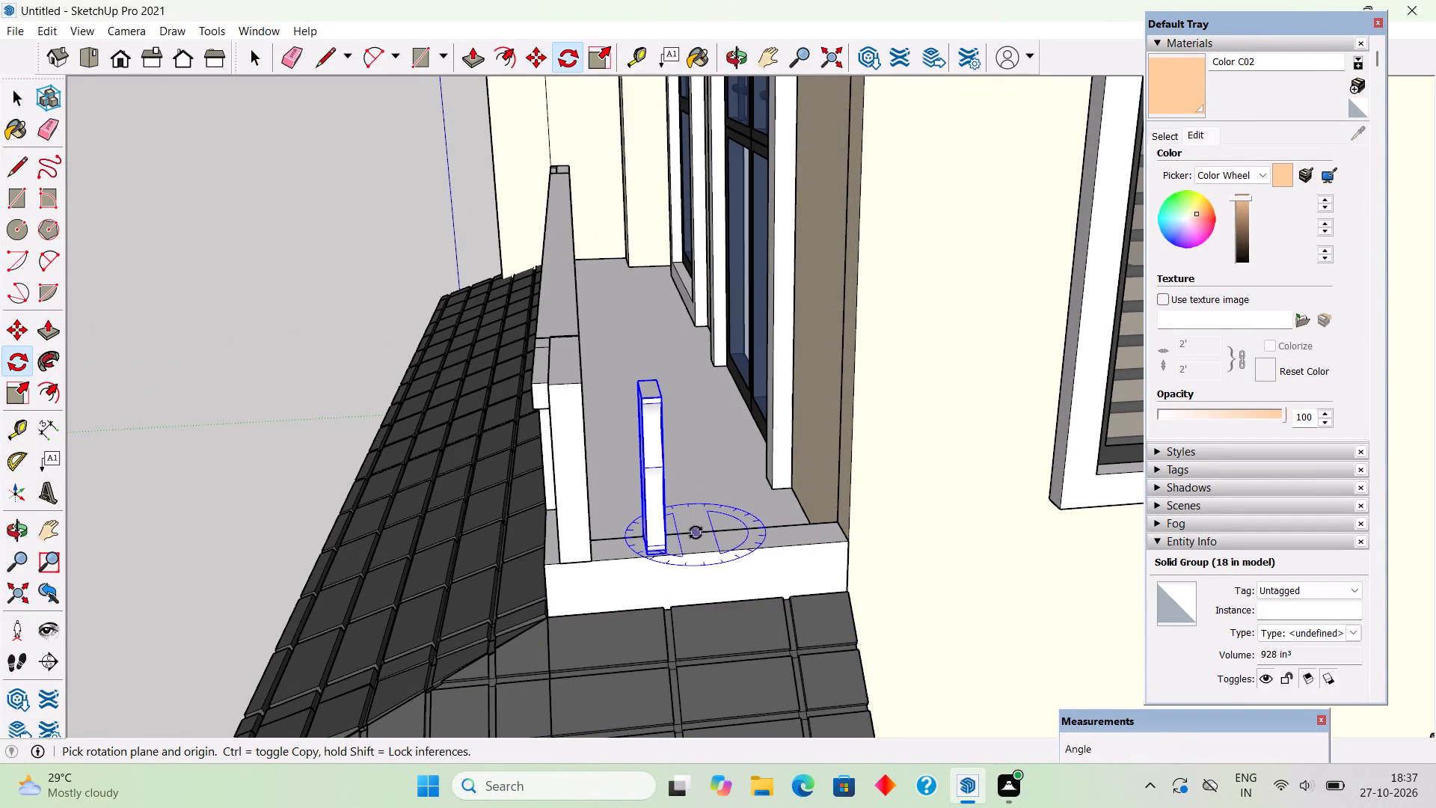
{"action": "left_click", "coordinate": [699, 543]}
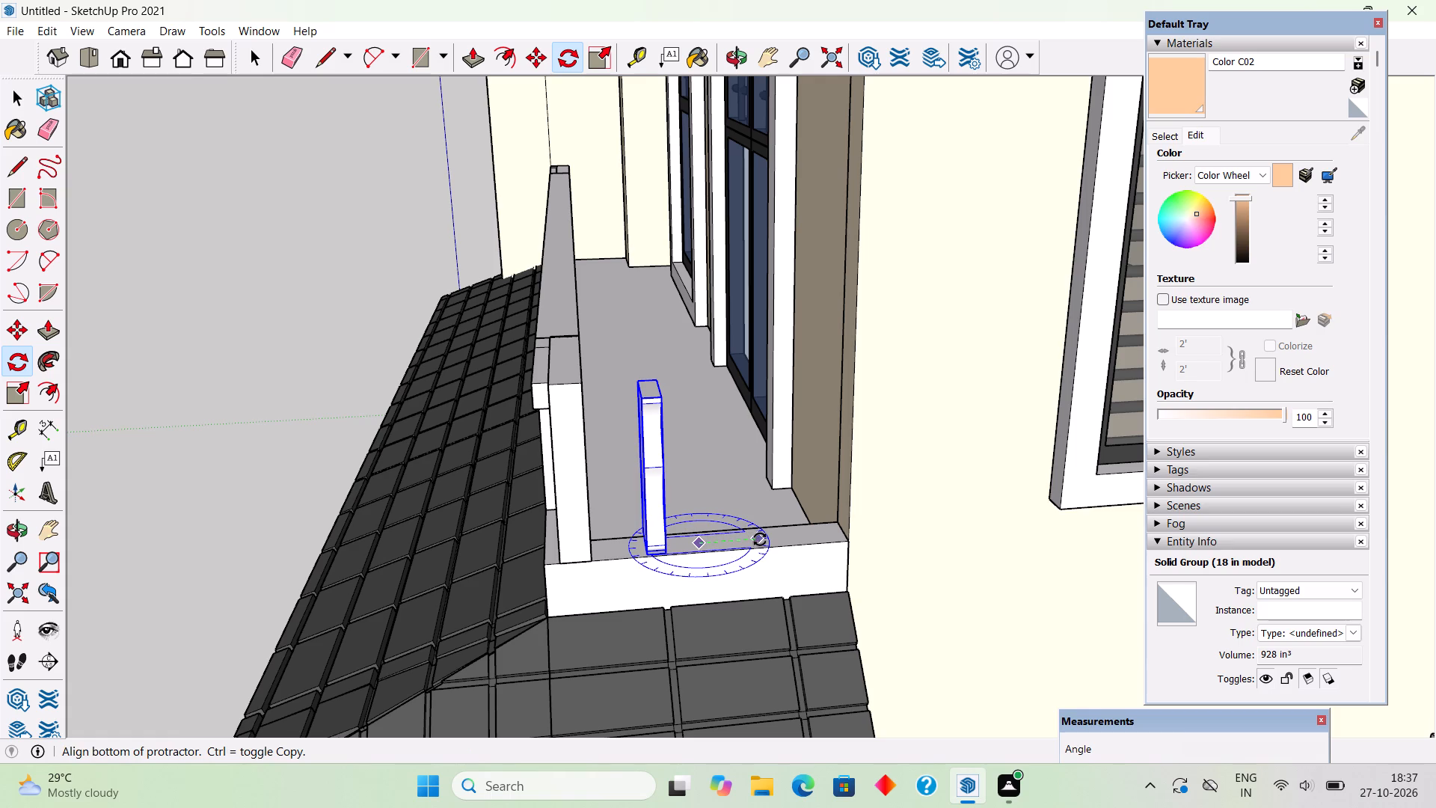
{"action": "left_click", "coordinate": [762, 539]}
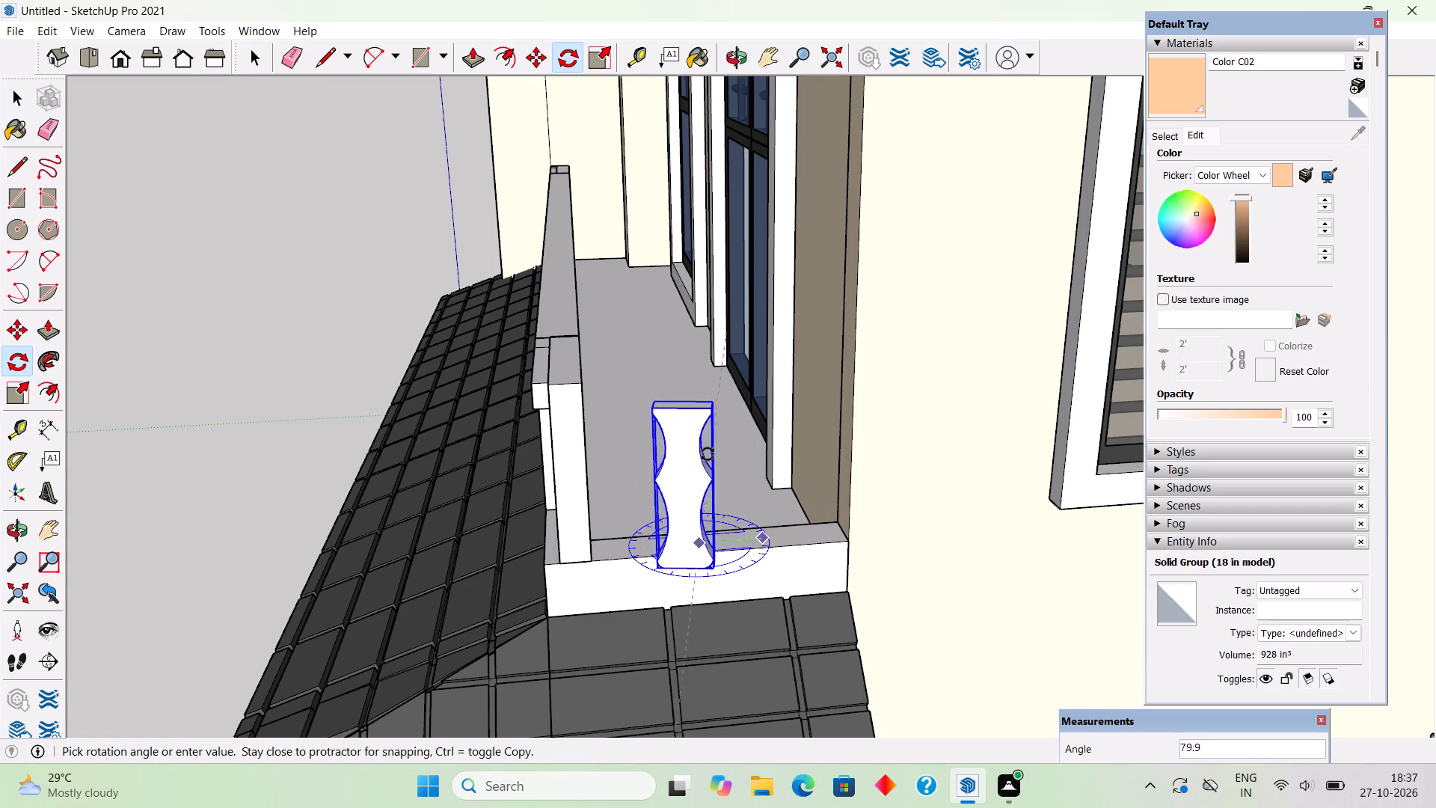
{"action": "left_click", "coordinate": [672, 454]}
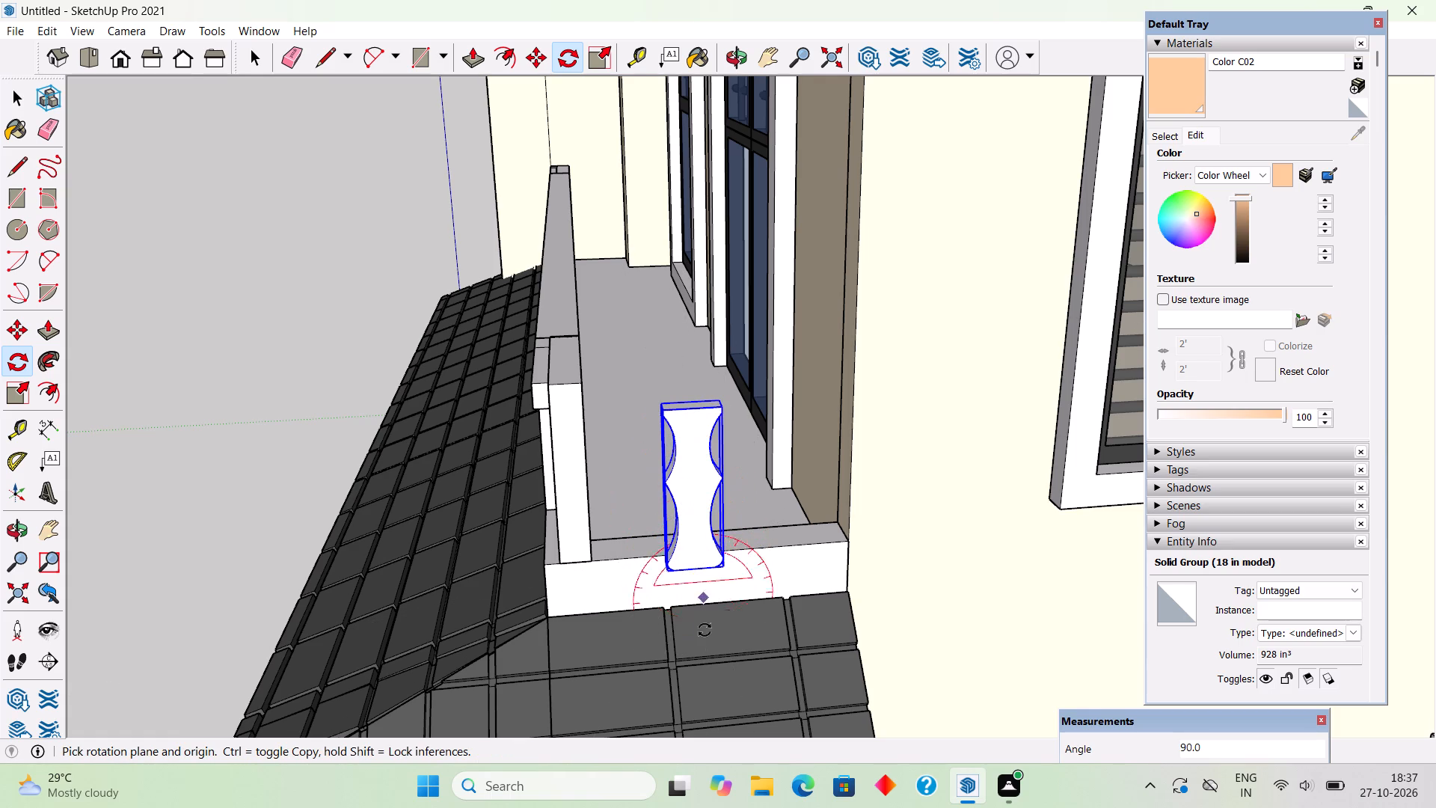
{"action": "key", "text": "space"}
Move the rotated baluster about 1' 4" by its bottom corner to sit on the side parapet beside the corner block.
{"action": "scroll", "coordinate": [683, 578], "scroll_direction": "up", "scroll_amount": 11}
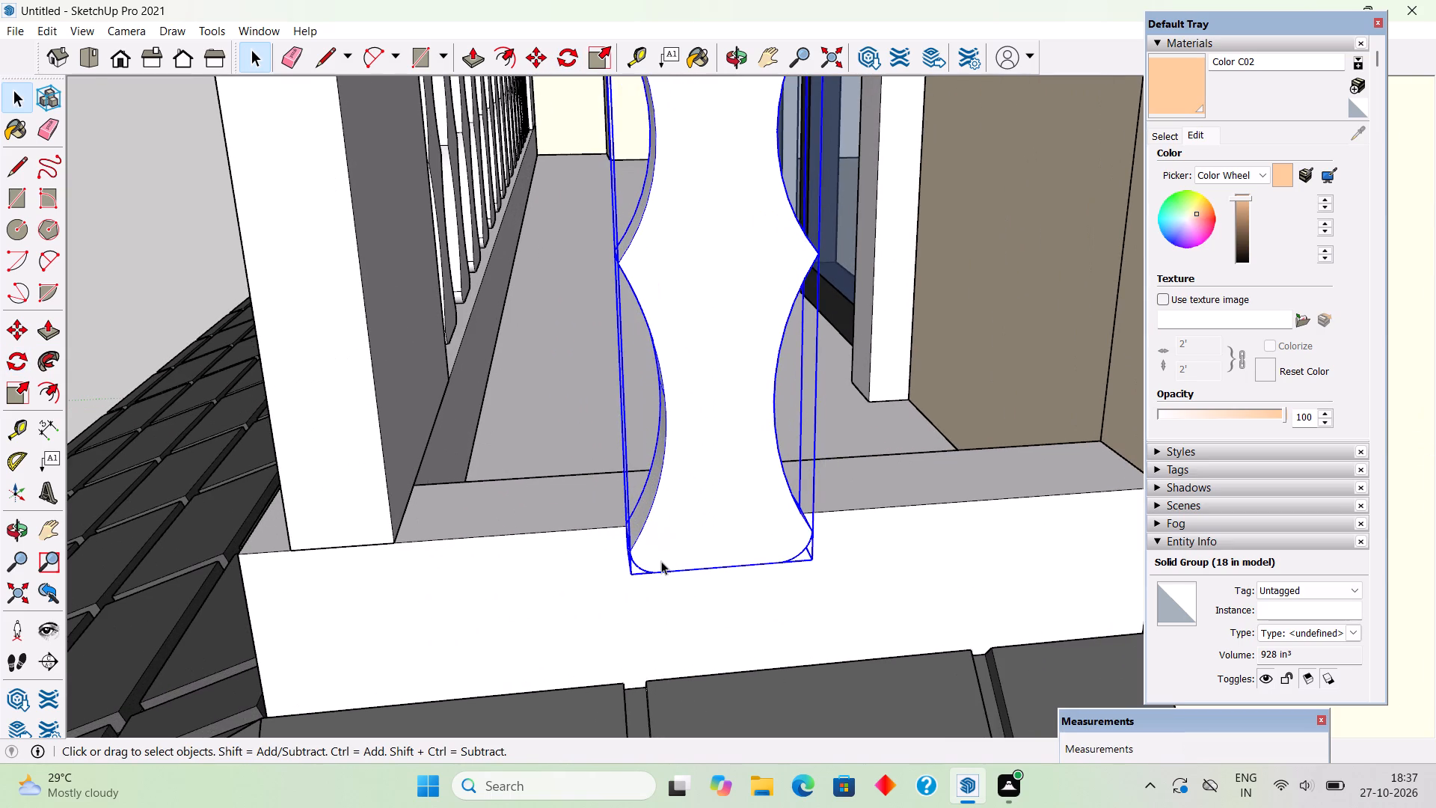
{"action": "key", "text": "m"}
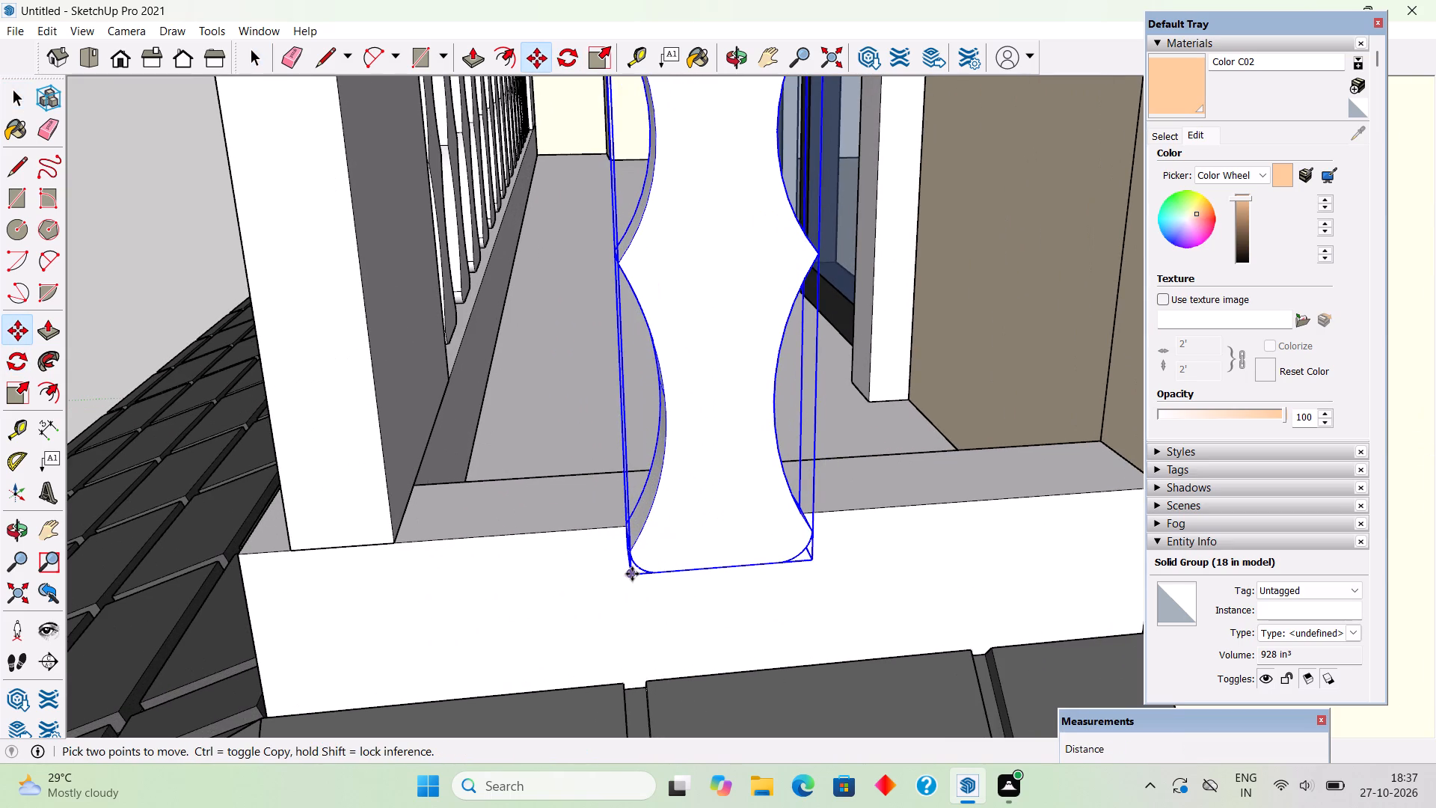
{"action": "left_click", "coordinate": [632, 574]}
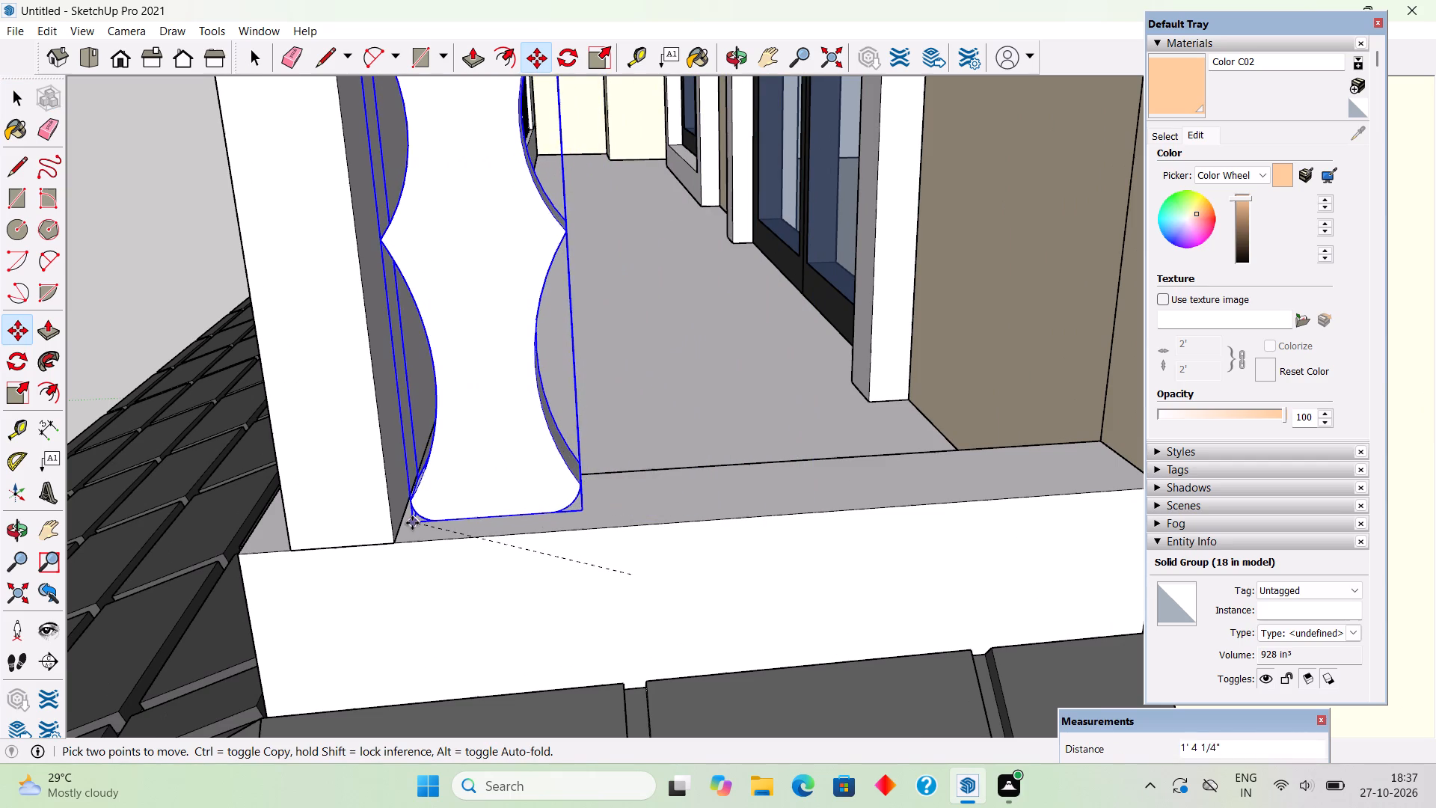
{"action": "left_click", "coordinate": [410, 528]}
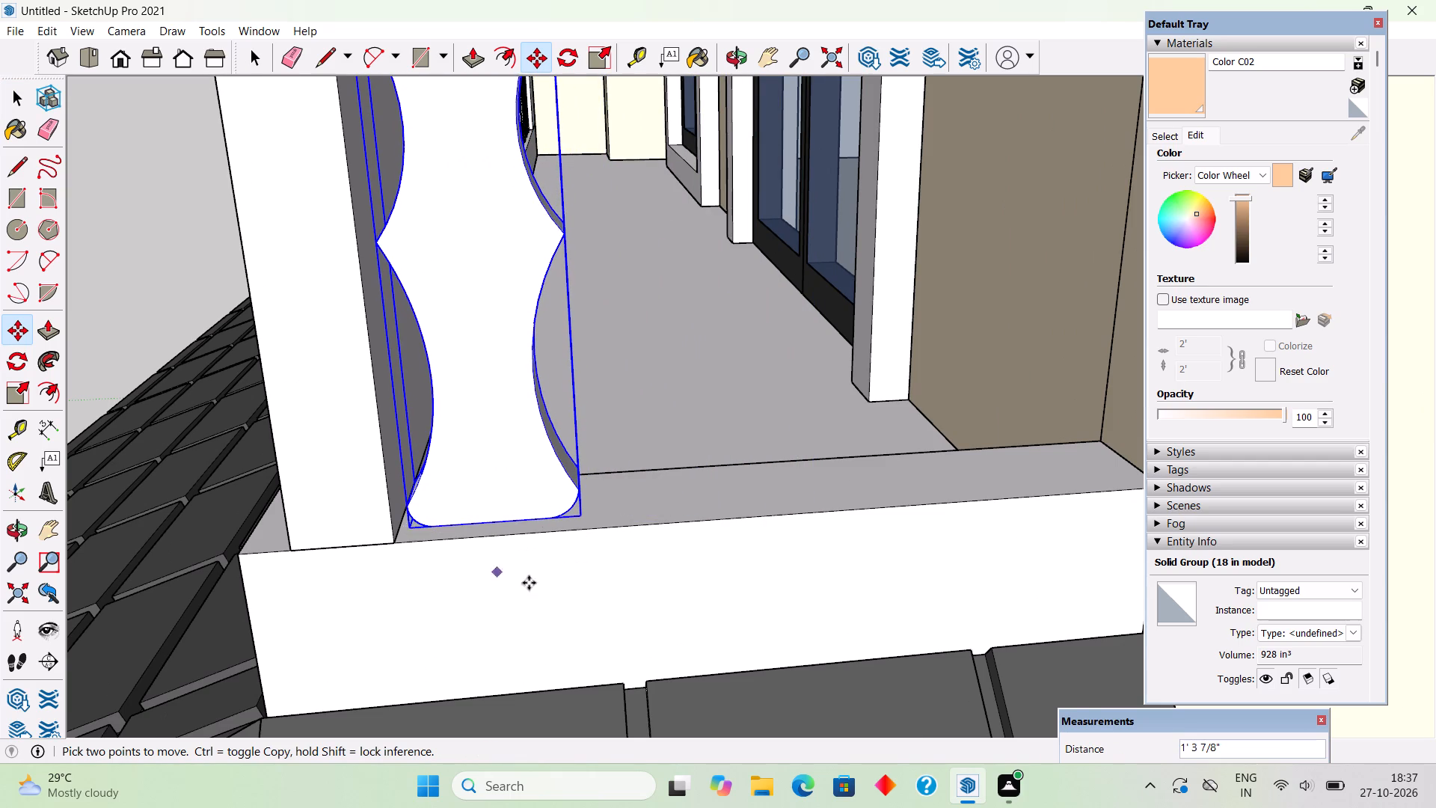
Copy the side baluster 1.5' along the side parapet toward the house wall and array it x3.
{"action": "scroll", "coordinate": [541, 587], "scroll_direction": "down", "scroll_amount": 5}
{"action": "middle_click_drag", "start_coordinate": [607, 575], "coordinate": [512, 482]}
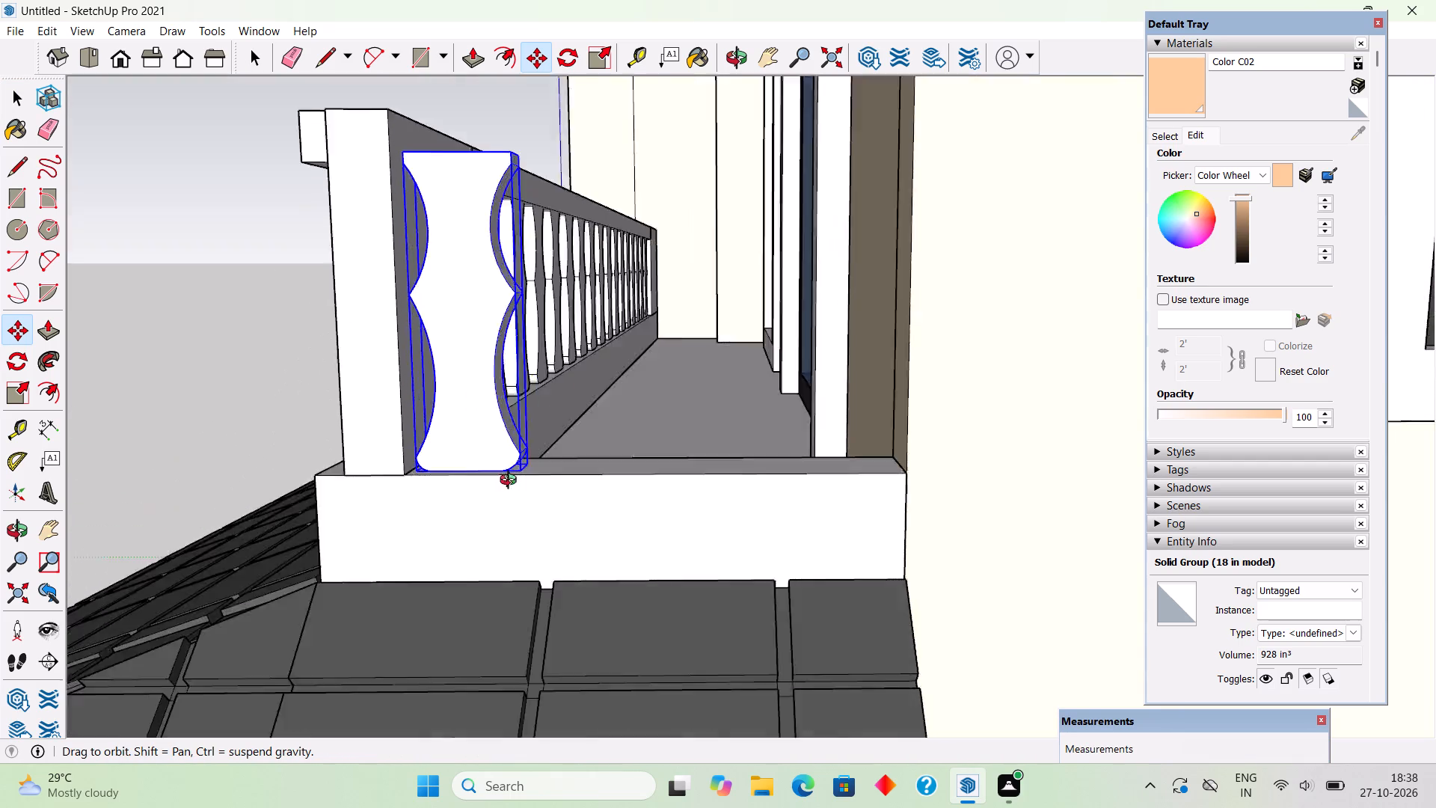
{"action": "middle_click_drag", "start_coordinate": [512, 482], "coordinate": [500, 544]}
{"action": "scroll", "coordinate": [488, 485], "scroll_direction": "up", "scroll_amount": 1}
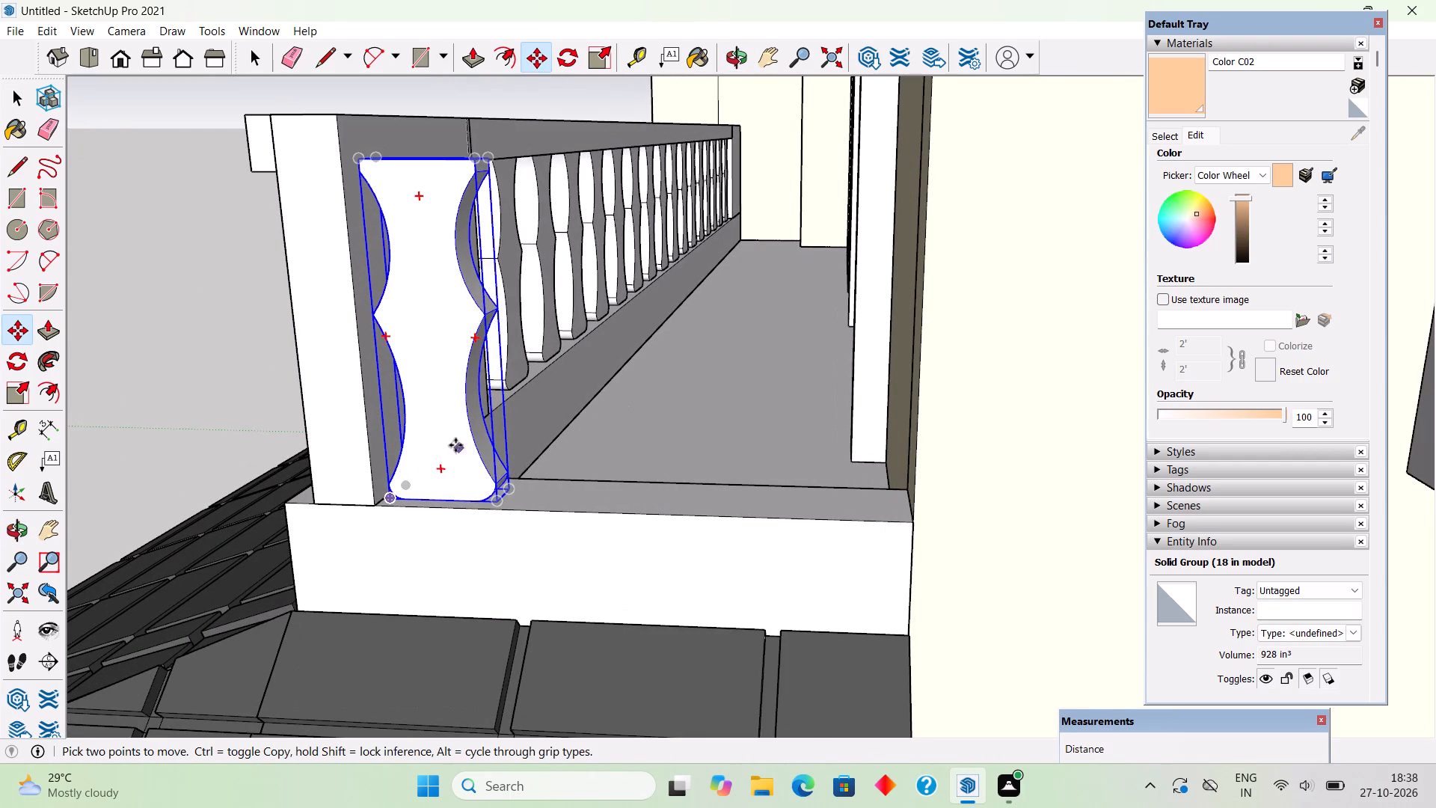
{"action": "left_click", "coordinate": [458, 440]}
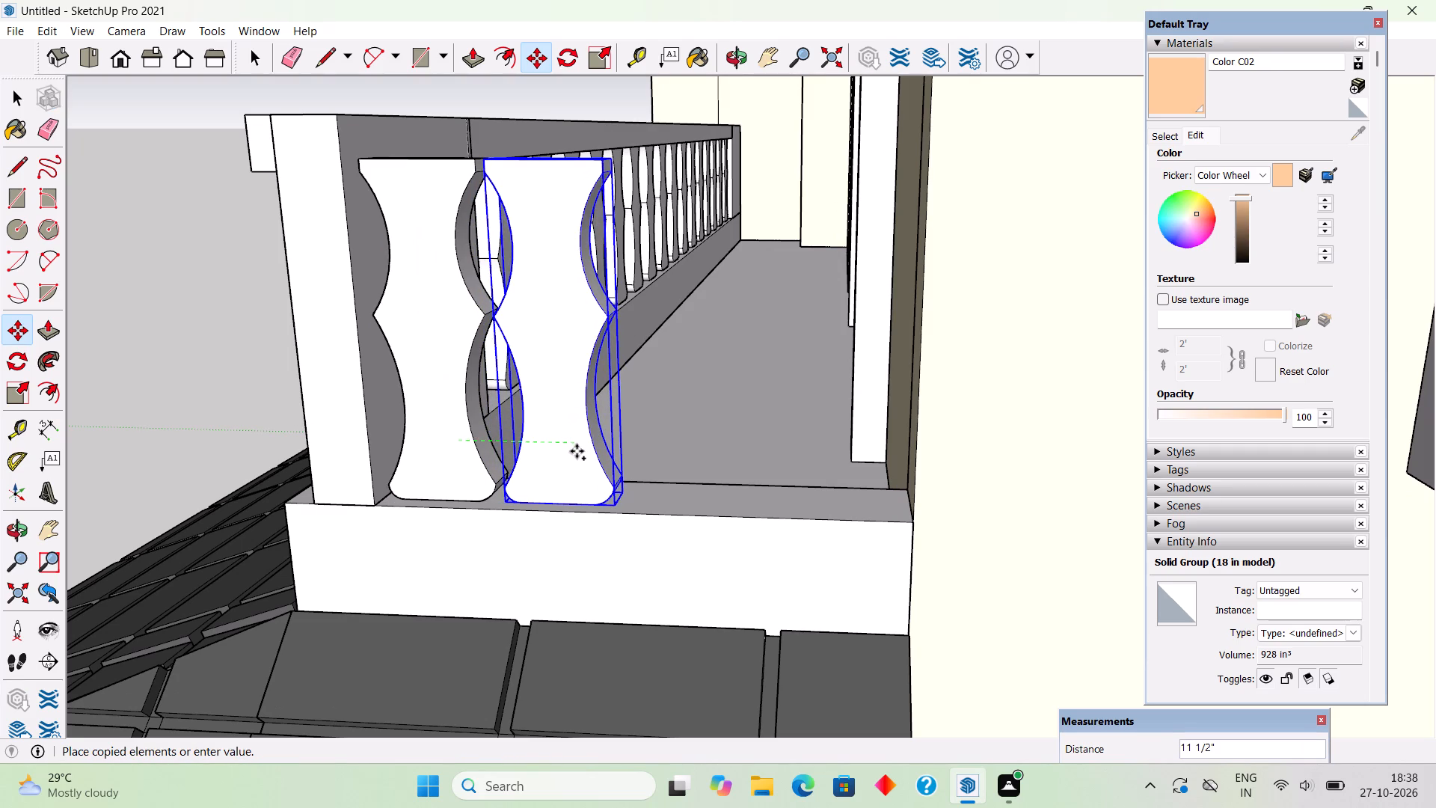
{"action": "type", "text": "1.5'"}
{"action": "key", "text": "Return"}
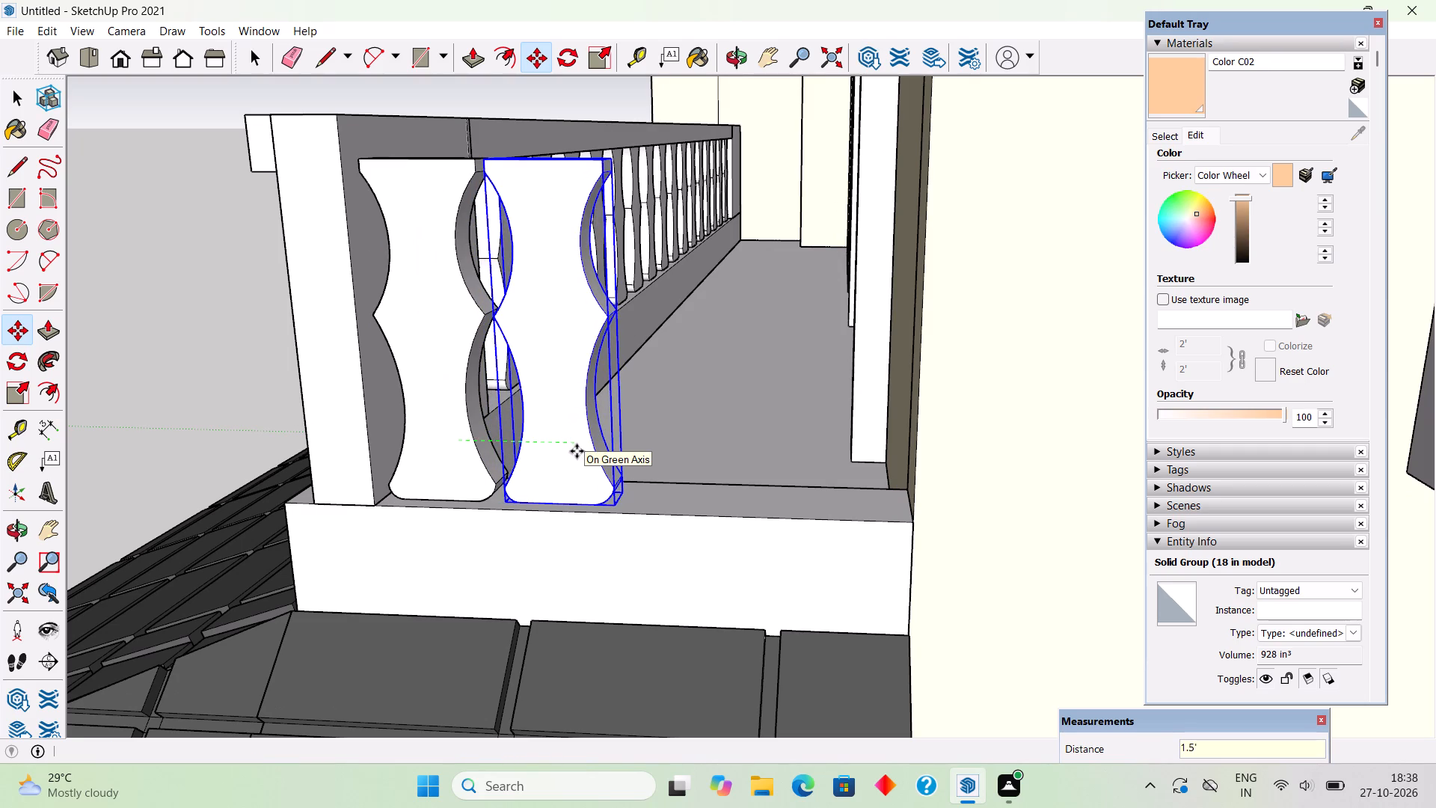
{"action": "type", "text": "x3"}
{"action": "key", "text": "Return"}
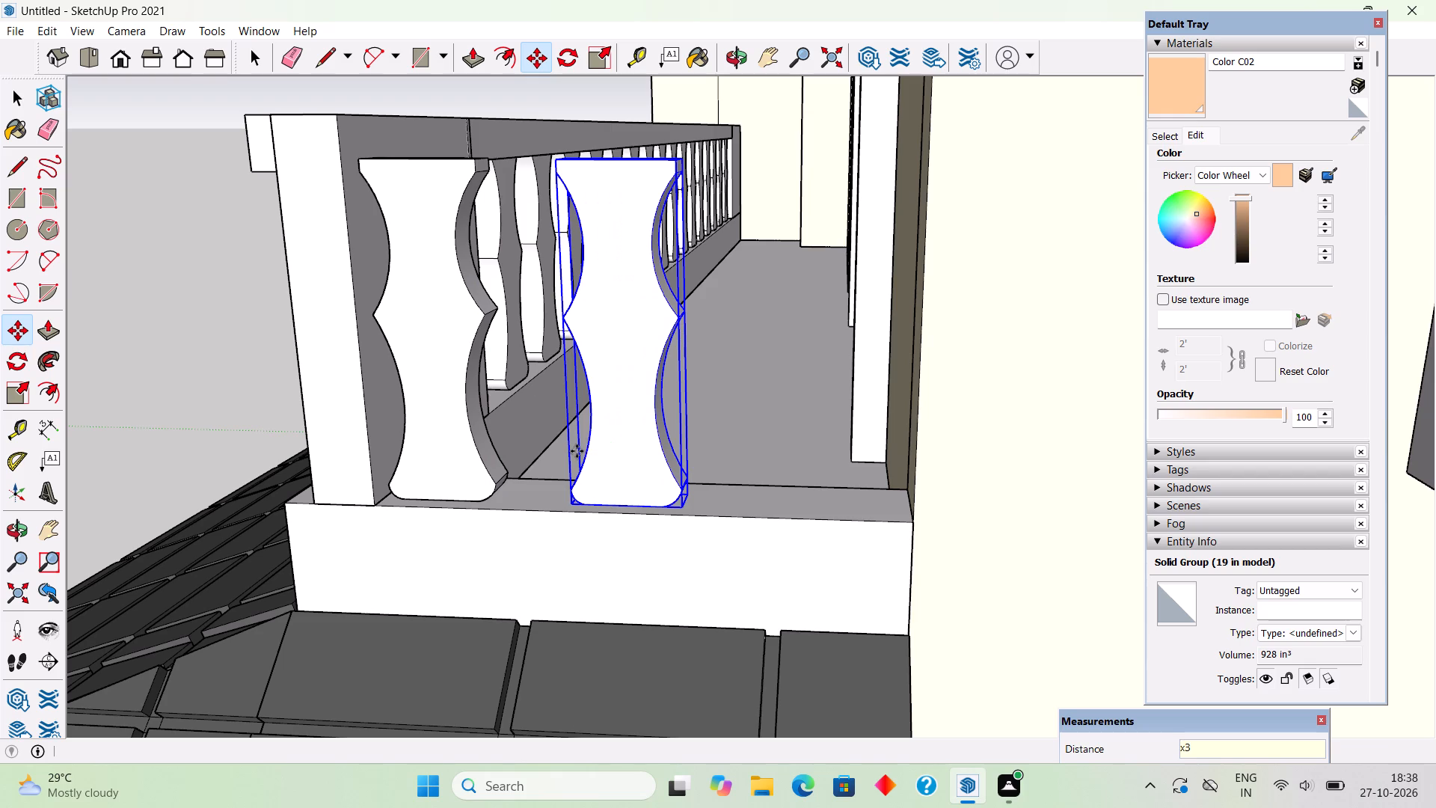
{"action": "key", "text": "space"}
Draw a rectangle about 7" by 4" on the corner block's inner face, from its top corner down to baluster-top level.
{"action": "scroll", "coordinate": [586, 458], "scroll_direction": "down", "scroll_amount": 8}
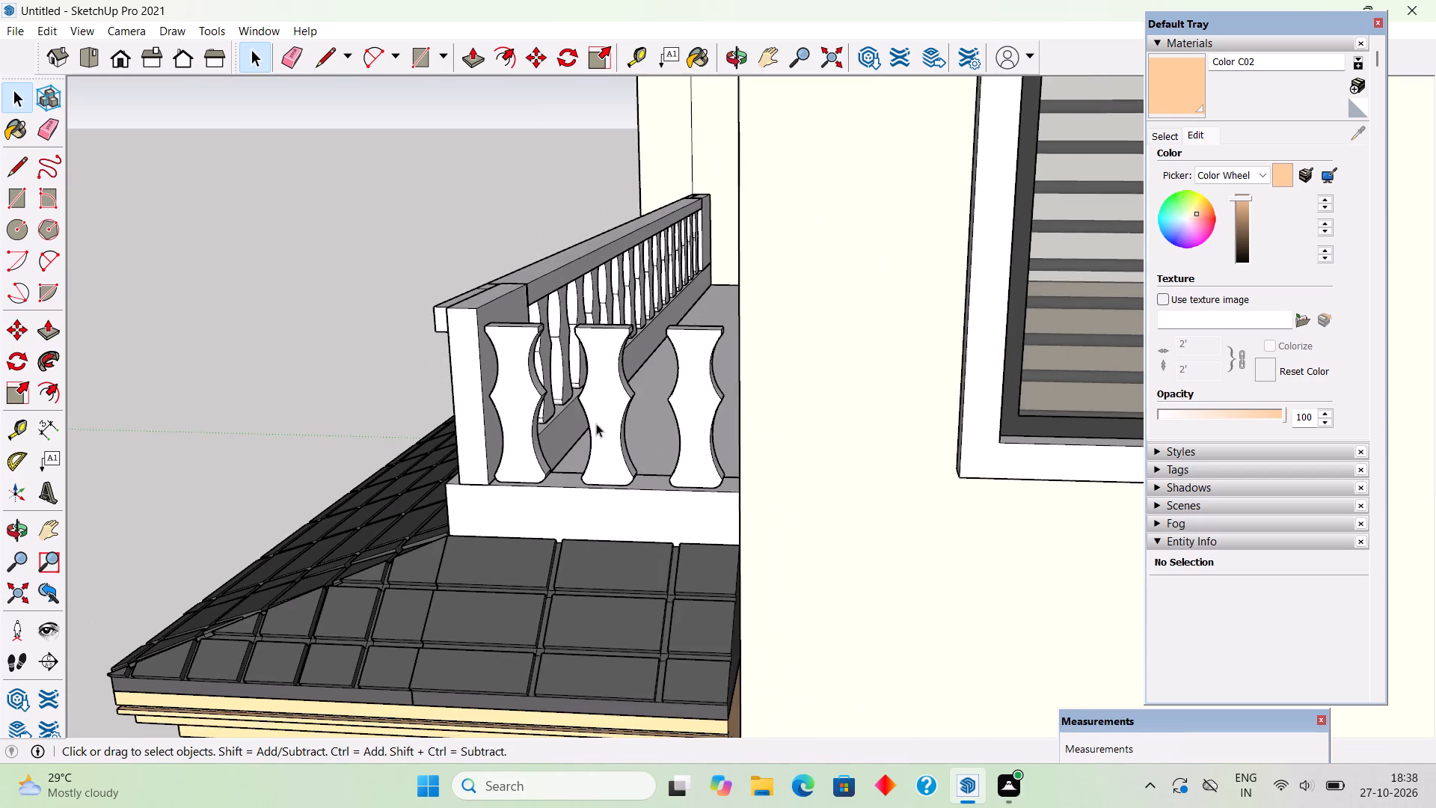
{"action": "middle_click_drag", "start_coordinate": [594, 424], "coordinate": [381, 526]}
{"action": "scroll", "coordinate": [449, 260], "scroll_direction": "up", "scroll_amount": 7}
{"action": "scroll", "coordinate": [455, 278], "scroll_direction": "down", "scroll_amount": 6}
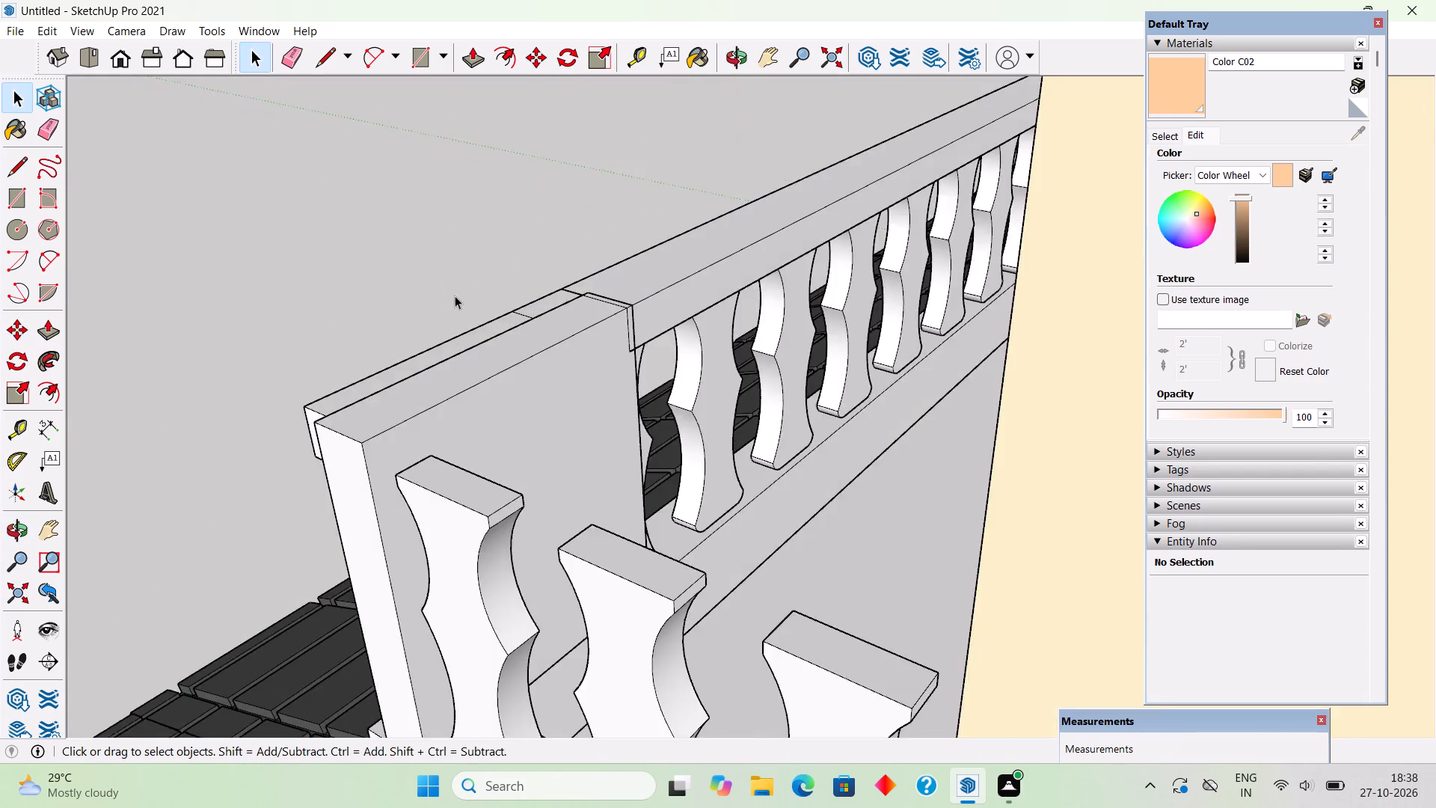
{"action": "scroll", "coordinate": [455, 296], "scroll_direction": "down", "scroll_amount": 2}
{"action": "middle_click_drag", "start_coordinate": [465, 389], "coordinate": [414, 332]}
{"action": "scroll", "coordinate": [423, 307], "scroll_direction": "up", "scroll_amount": 16}
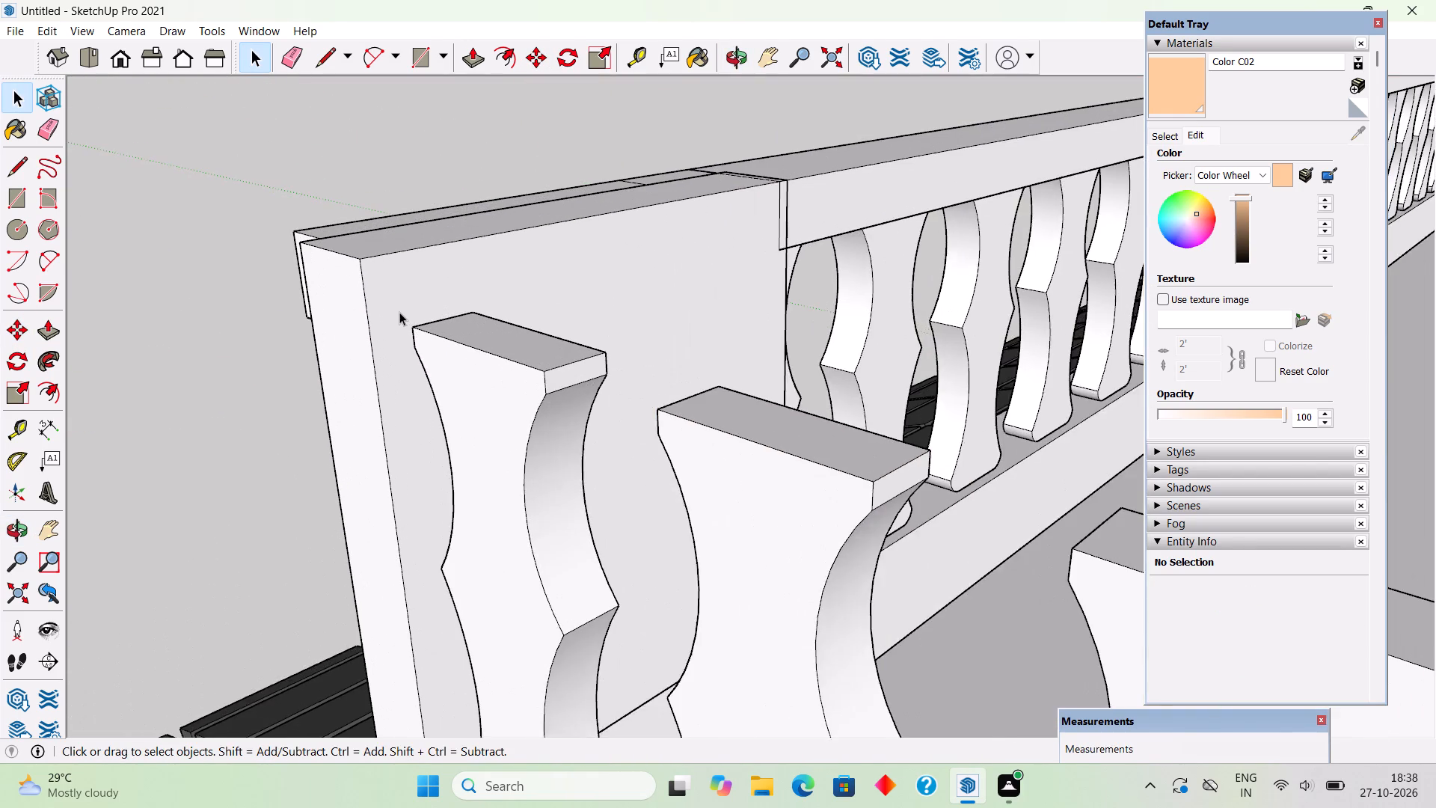
{"action": "scroll", "coordinate": [396, 312], "scroll_direction": "up", "scroll_amount": 2}
{"action": "key", "text": "r"}
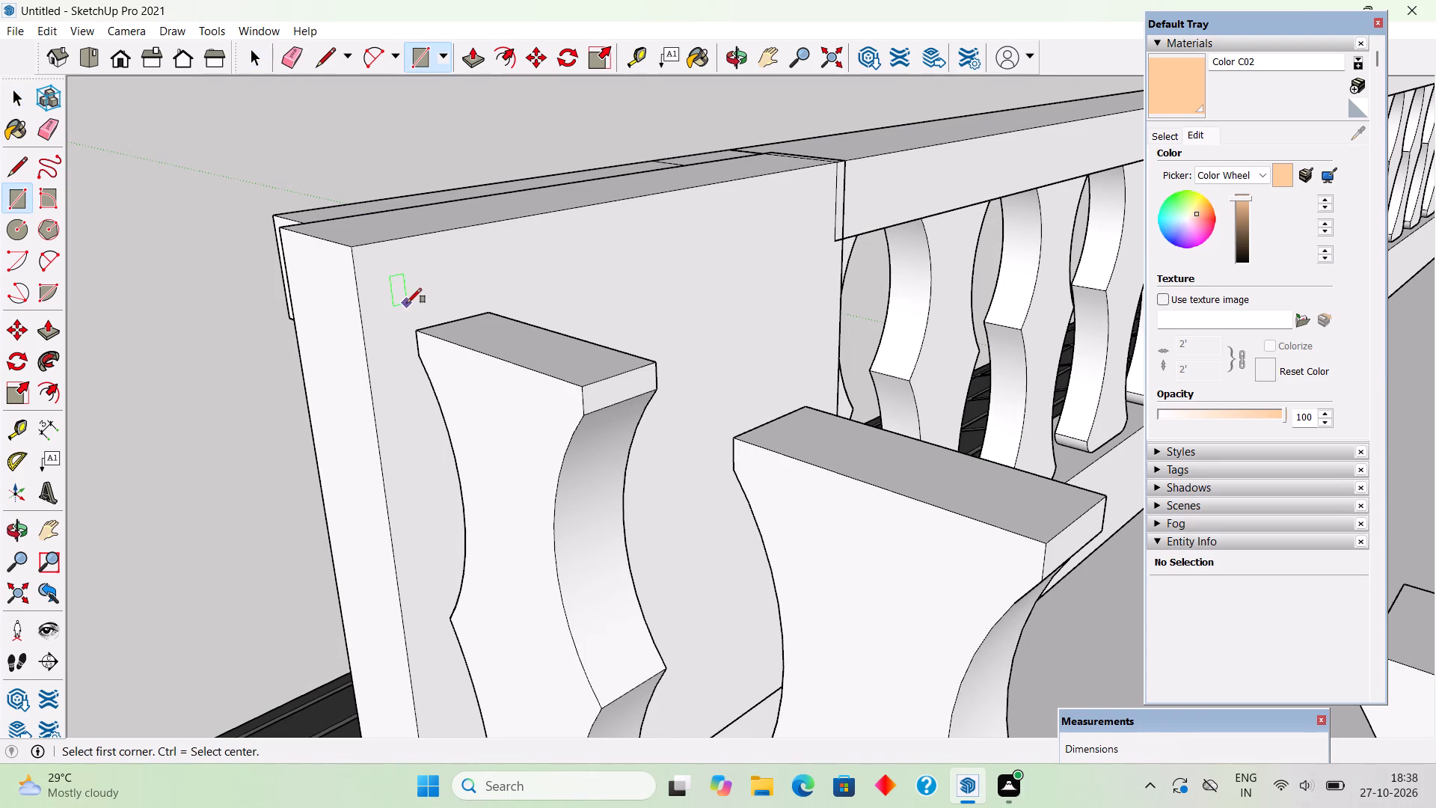
{"action": "left_click", "coordinate": [360, 248]}
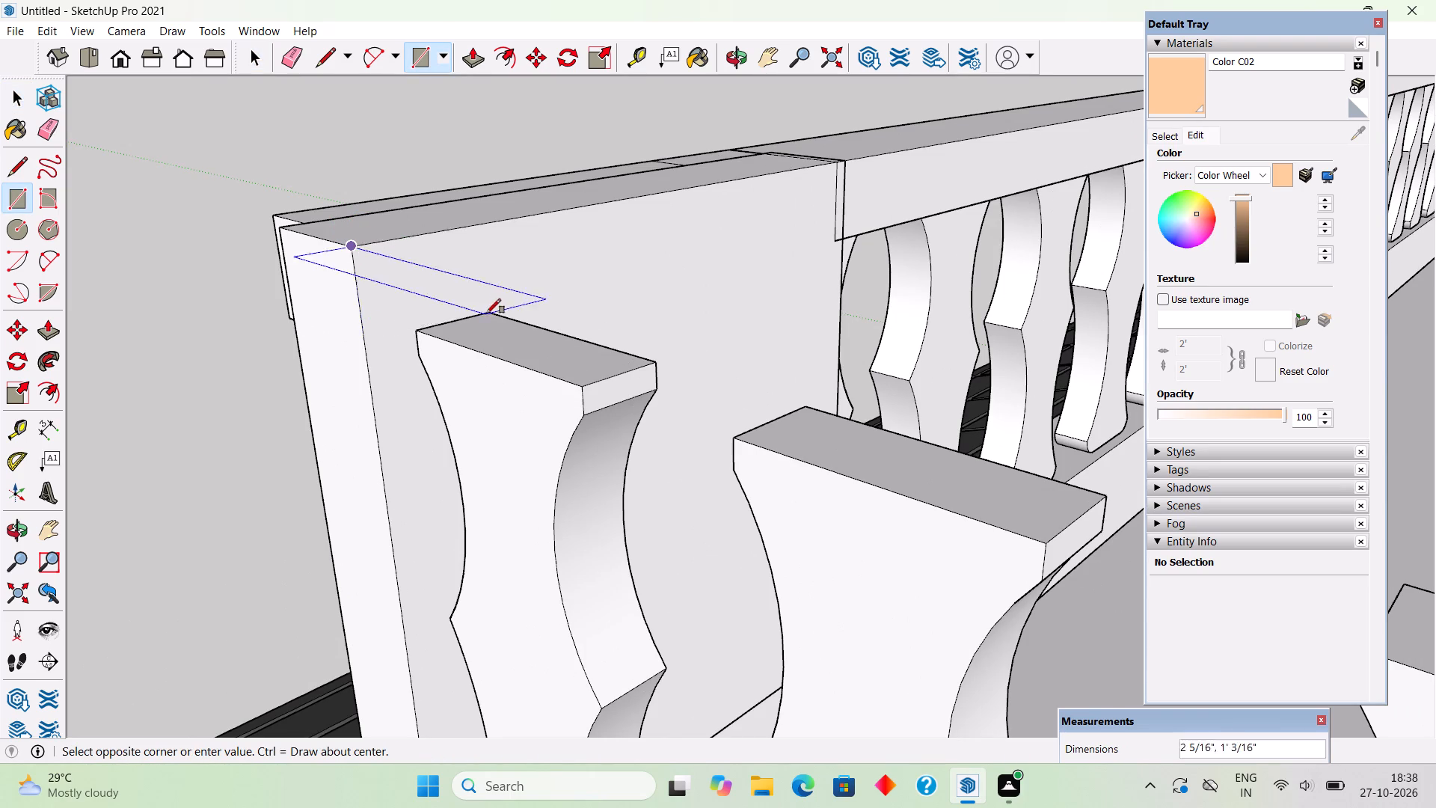
{"action": "scroll", "coordinate": [509, 303], "scroll_direction": "up", "scroll_amount": 9}
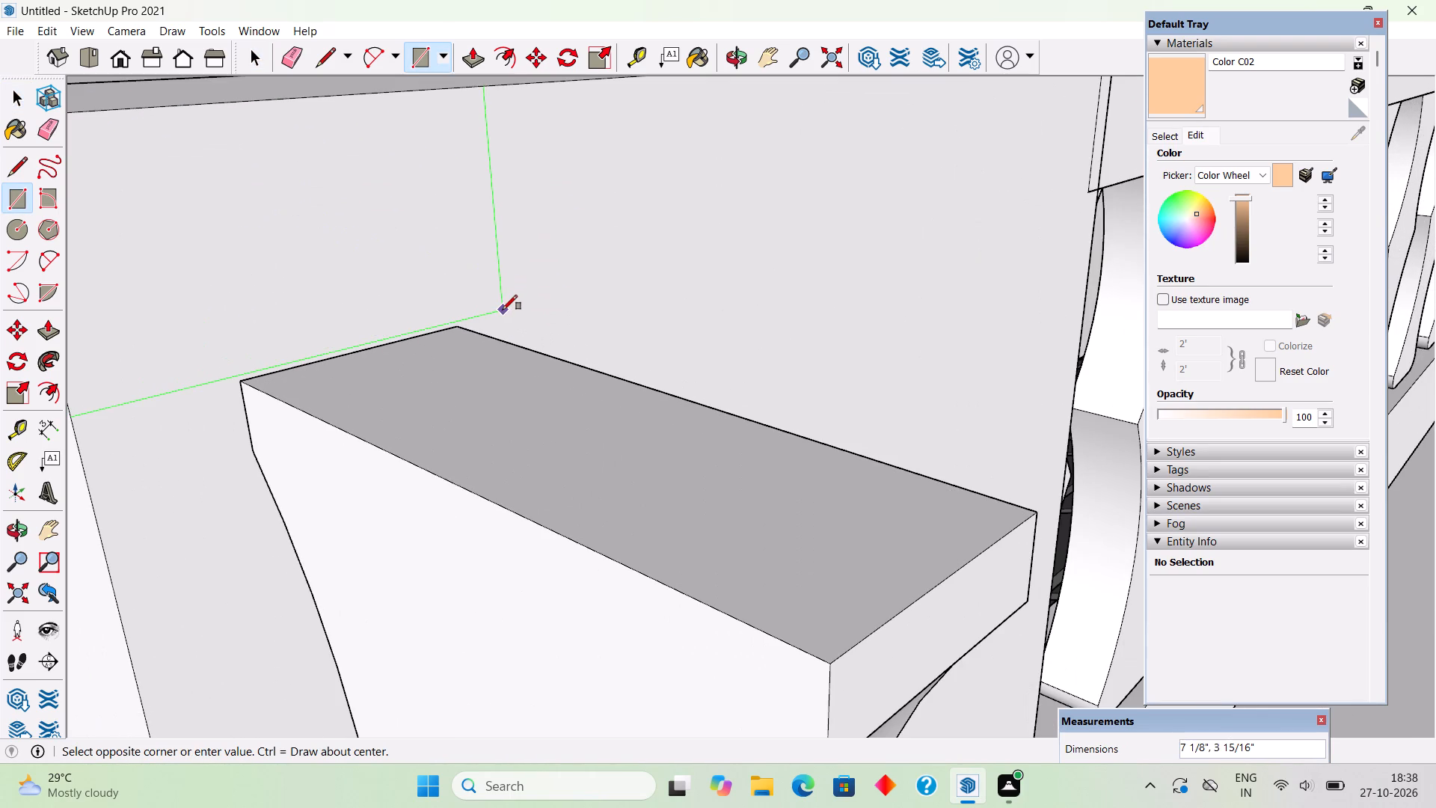
{"action": "left_click", "coordinate": [508, 313]}
{"action": "scroll", "coordinate": [508, 313], "scroll_direction": "down", "scroll_amount": 10}
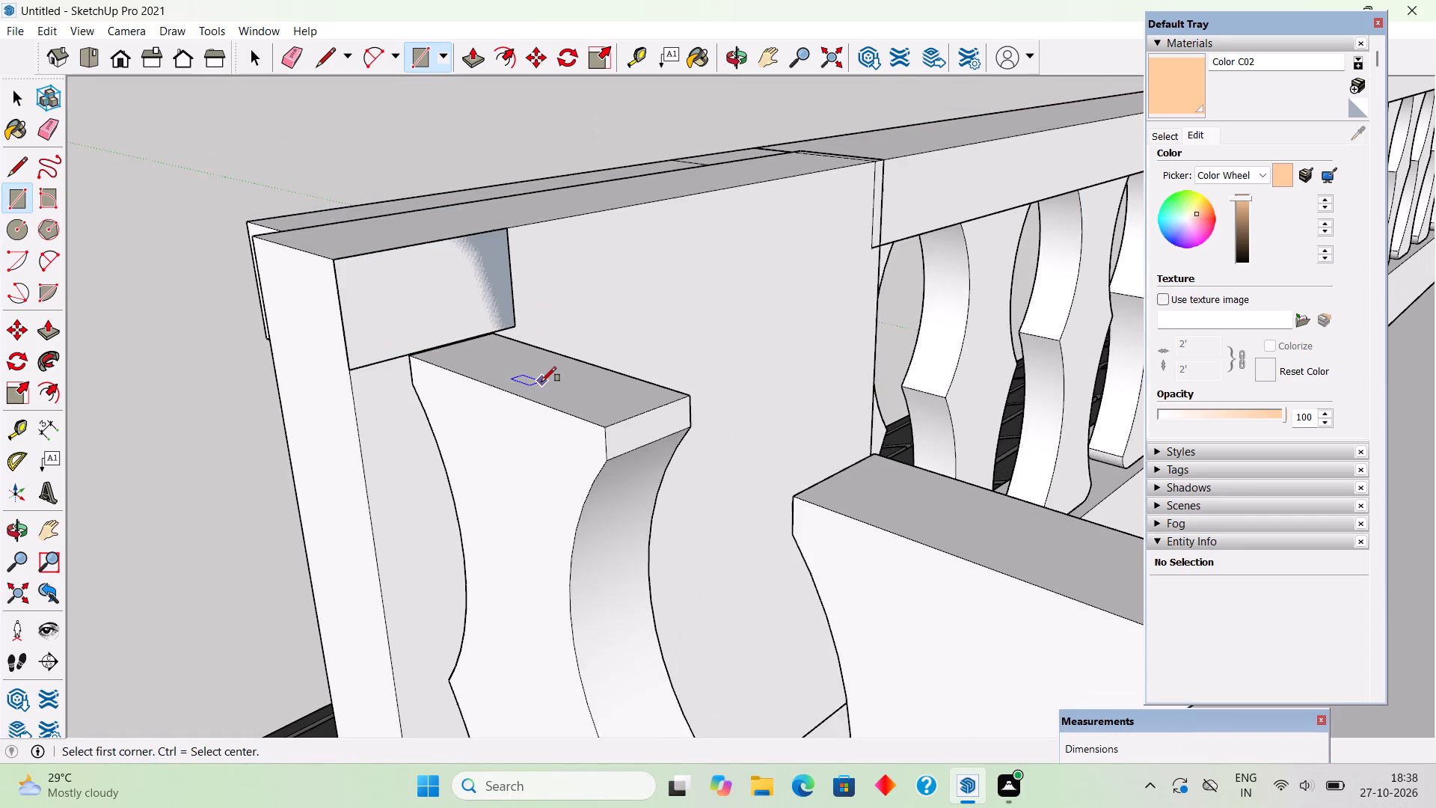
Extrude the rectangle 4' 3" over the side balusters to the house wall as the side handrail.
{"action": "key", "text": "p"}
{"action": "left_click", "coordinate": [470, 310]}
{"action": "scroll", "coordinate": [588, 335], "scroll_direction": "down", "scroll_amount": 7}
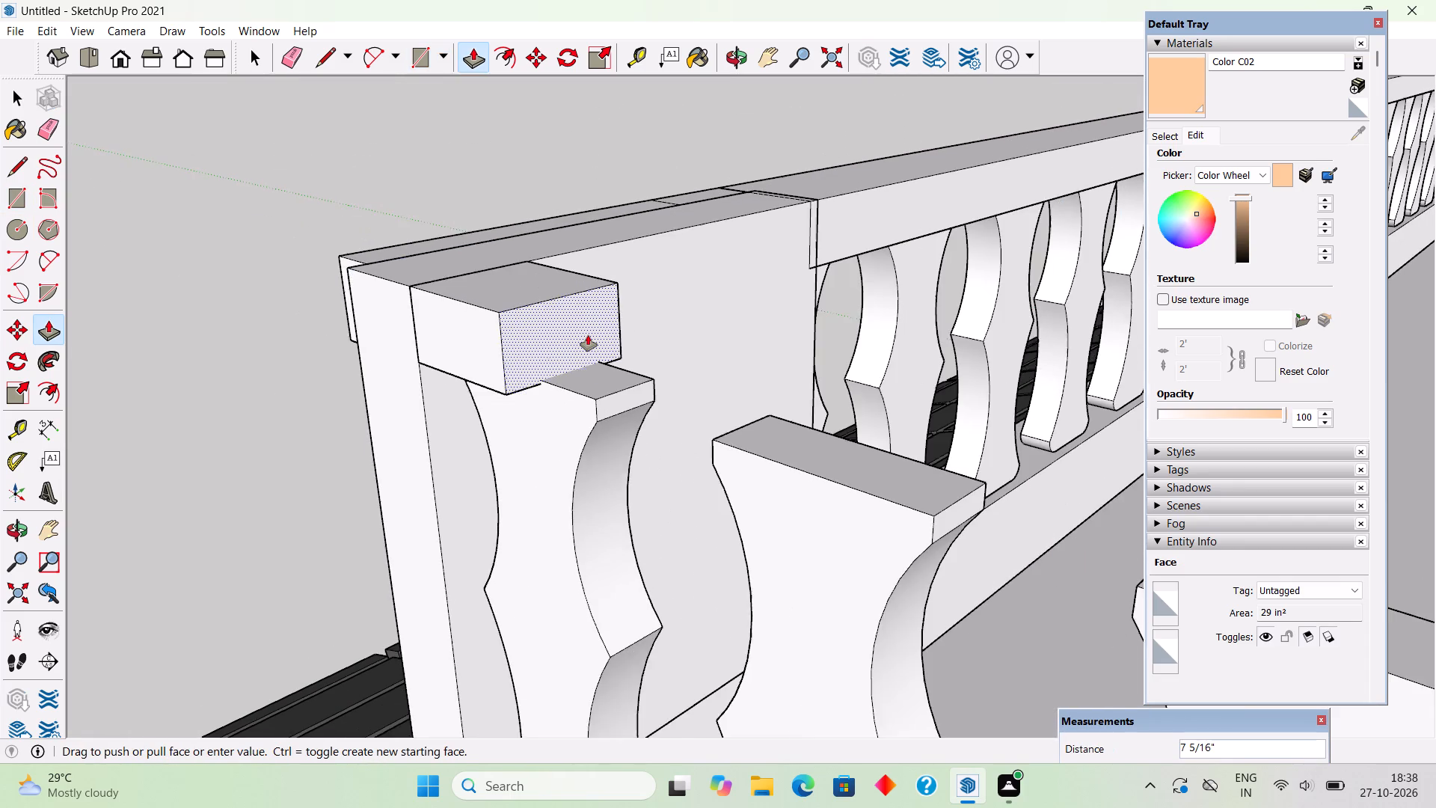
{"action": "scroll", "coordinate": [588, 335], "scroll_direction": "down", "scroll_amount": 5}
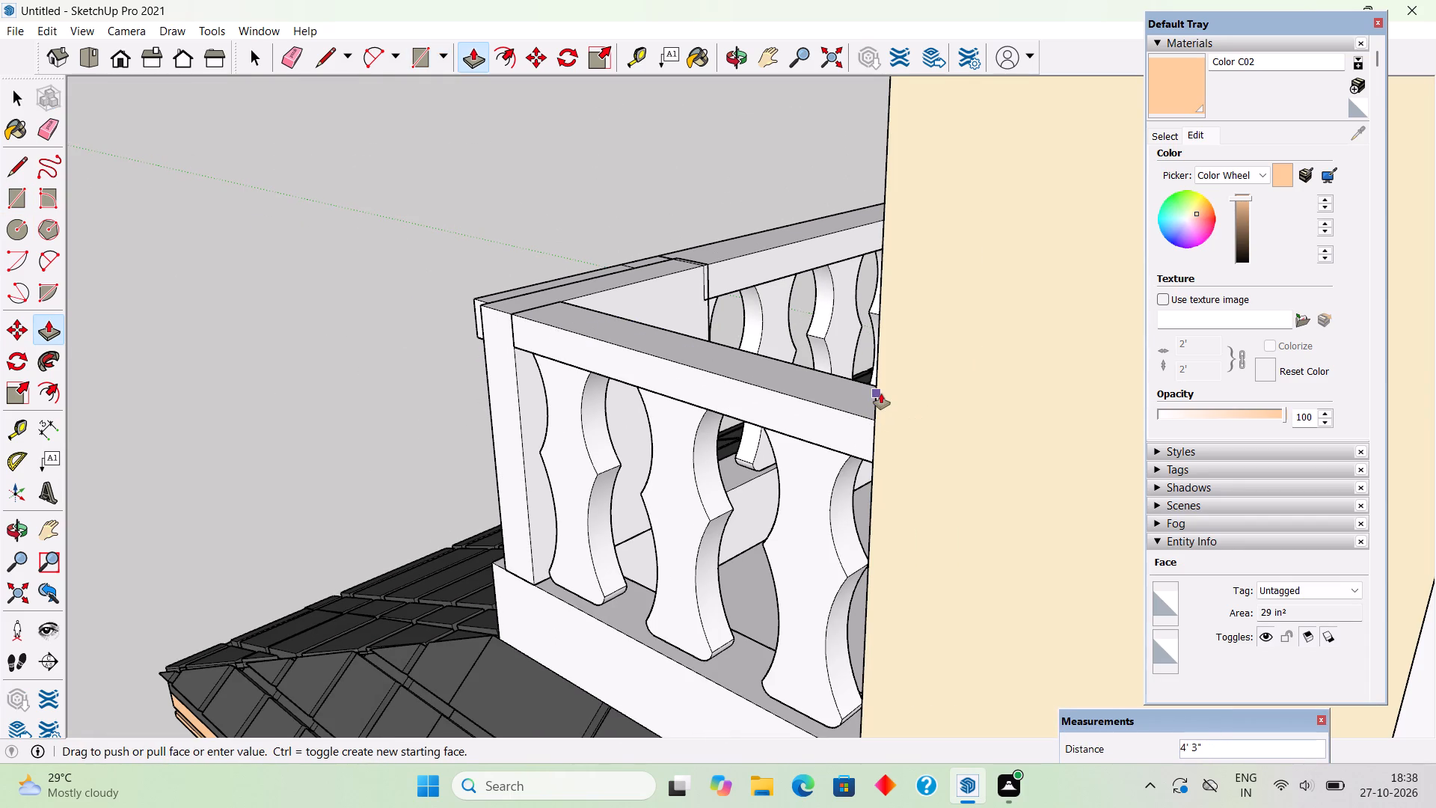
{"action": "left_click", "coordinate": [881, 394]}
Make the whole side handrail a group.
{"action": "middle_click_drag", "start_coordinate": [849, 459], "coordinate": [1025, 351]}
{"action": "key", "text": "space"}
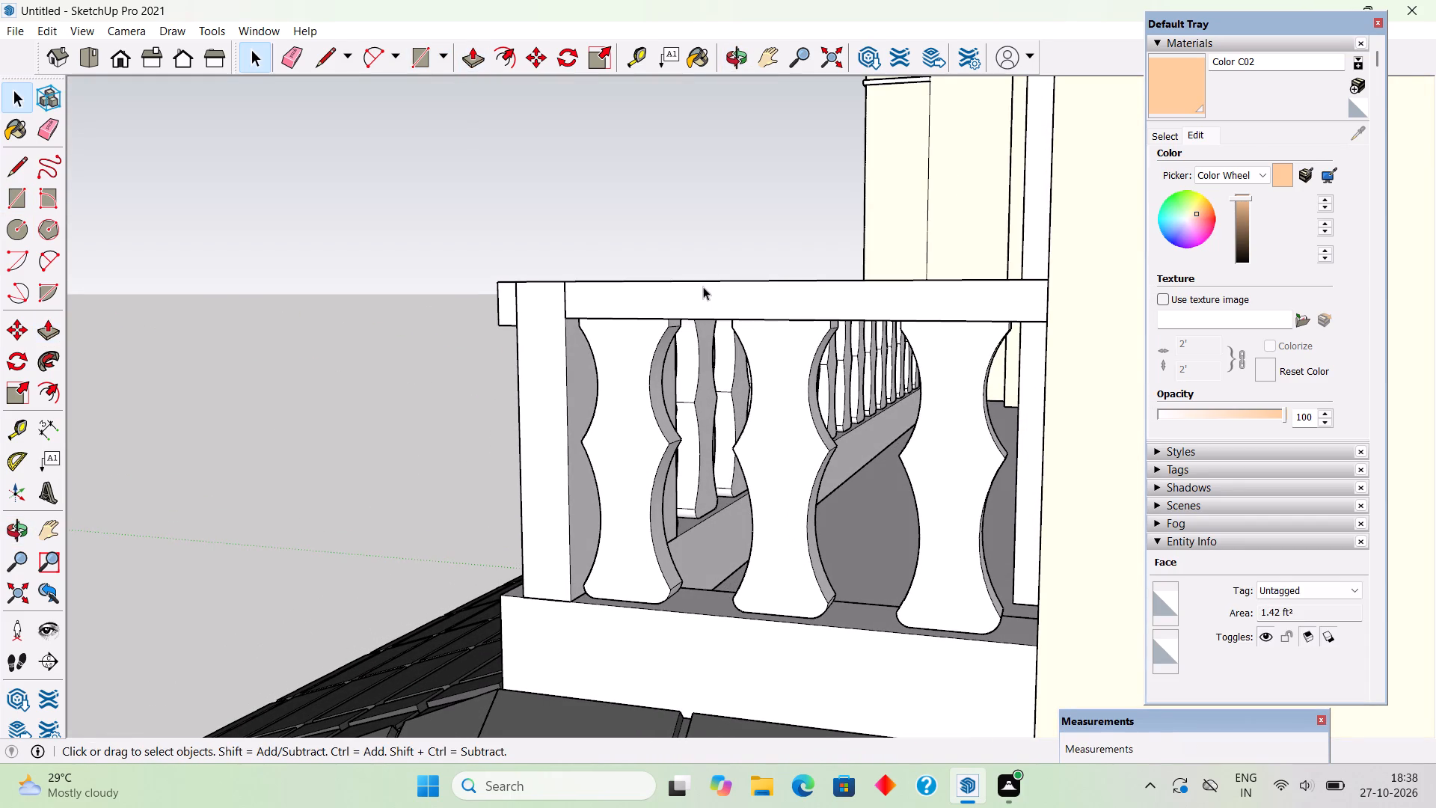
{"action": "triple_click", "coordinate": [684, 301]}
{"action": "right_click", "coordinate": [684, 301]}
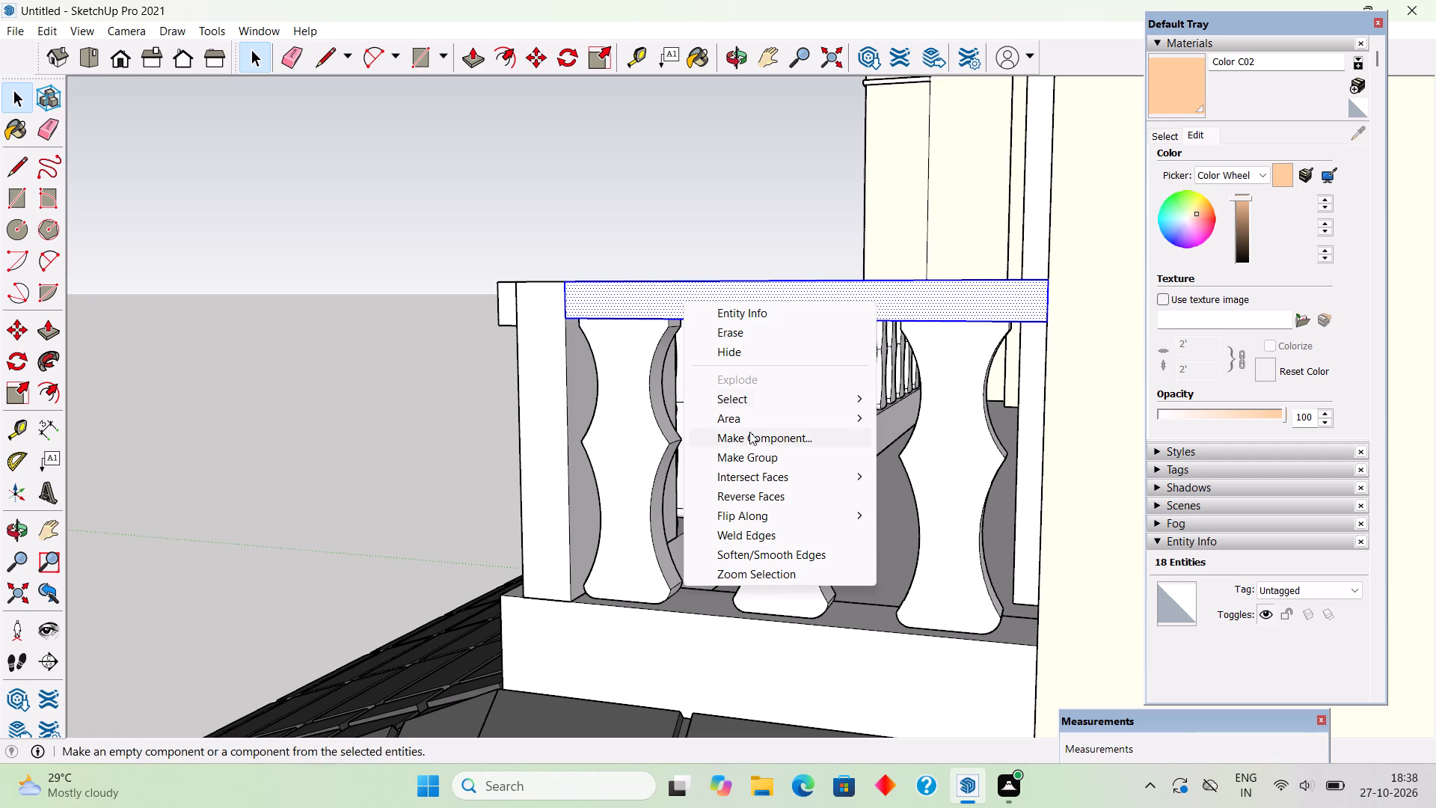
{"action": "left_click", "coordinate": [758, 450]}
Inside the side handrail group, push the underside up about 3/16" to meet the baluster tops.
{"action": "middle_click_drag", "start_coordinate": [757, 352], "coordinate": [743, 202]}
{"action": "scroll", "coordinate": [654, 202], "scroll_direction": "up", "scroll_amount": 4}
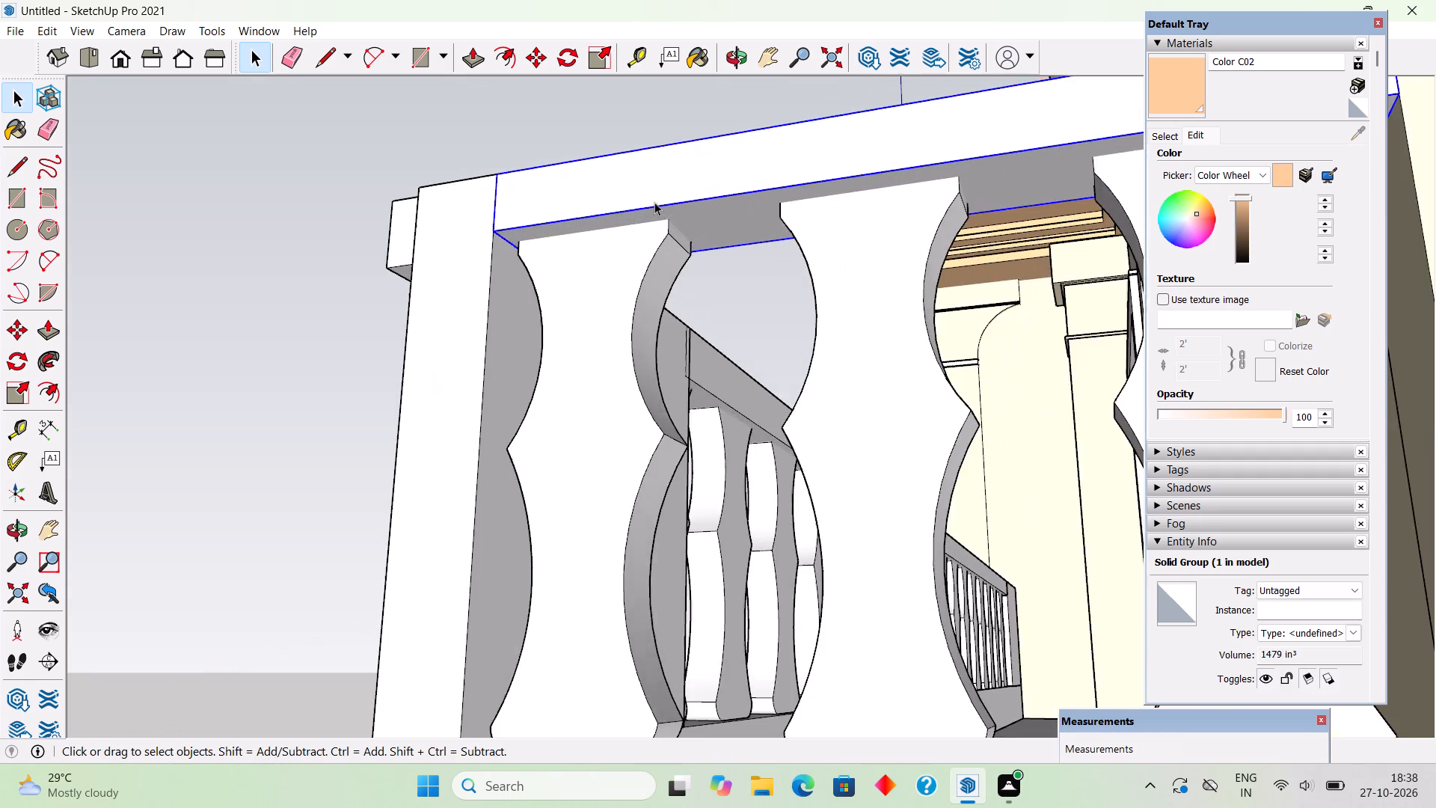
{"action": "scroll", "coordinate": [654, 202], "scroll_direction": "up", "scroll_amount": 7}
{"action": "scroll", "coordinate": [721, 208], "scroll_direction": "down", "scroll_amount": 9}
{"action": "middle_click_drag", "start_coordinate": [715, 334], "coordinate": [715, 386]}
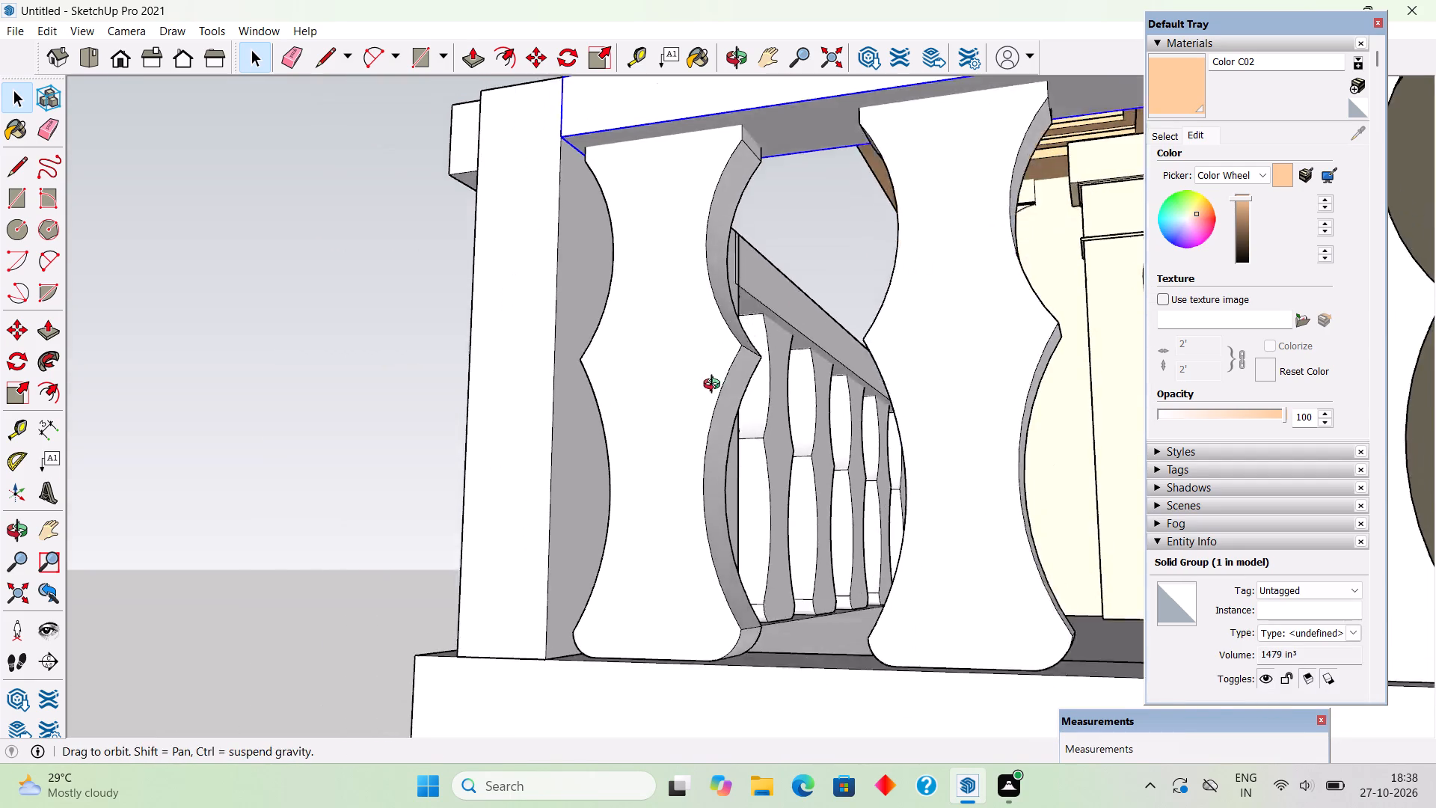
{"action": "middle_click_drag", "start_coordinate": [715, 386], "coordinate": [713, 425]}
{"action": "scroll", "coordinate": [713, 425], "scroll_direction": "down", "scroll_amount": 7}
{"action": "middle_click_drag", "start_coordinate": [815, 241], "coordinate": [803, 97]}
{"action": "scroll", "coordinate": [767, 150], "scroll_direction": "up", "scroll_amount": 5}
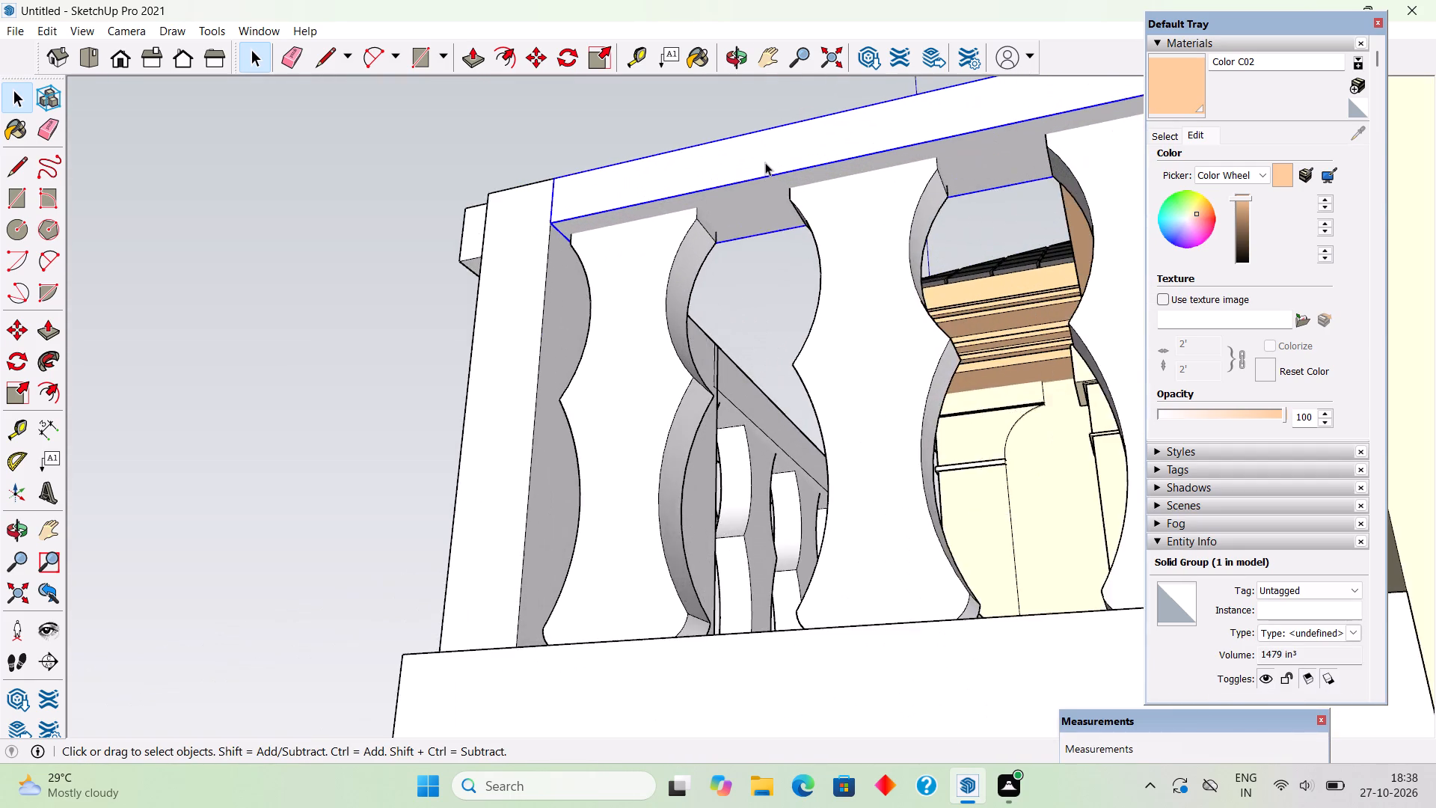
{"action": "scroll", "coordinate": [765, 162], "scroll_direction": "up", "scroll_amount": 3}
{"action": "triple_click", "coordinate": [755, 212]}
{"action": "scroll", "coordinate": [755, 212], "scroll_direction": "up", "scroll_amount": 5}
{"action": "scroll", "coordinate": [681, 253], "scroll_direction": "up", "scroll_amount": 4}
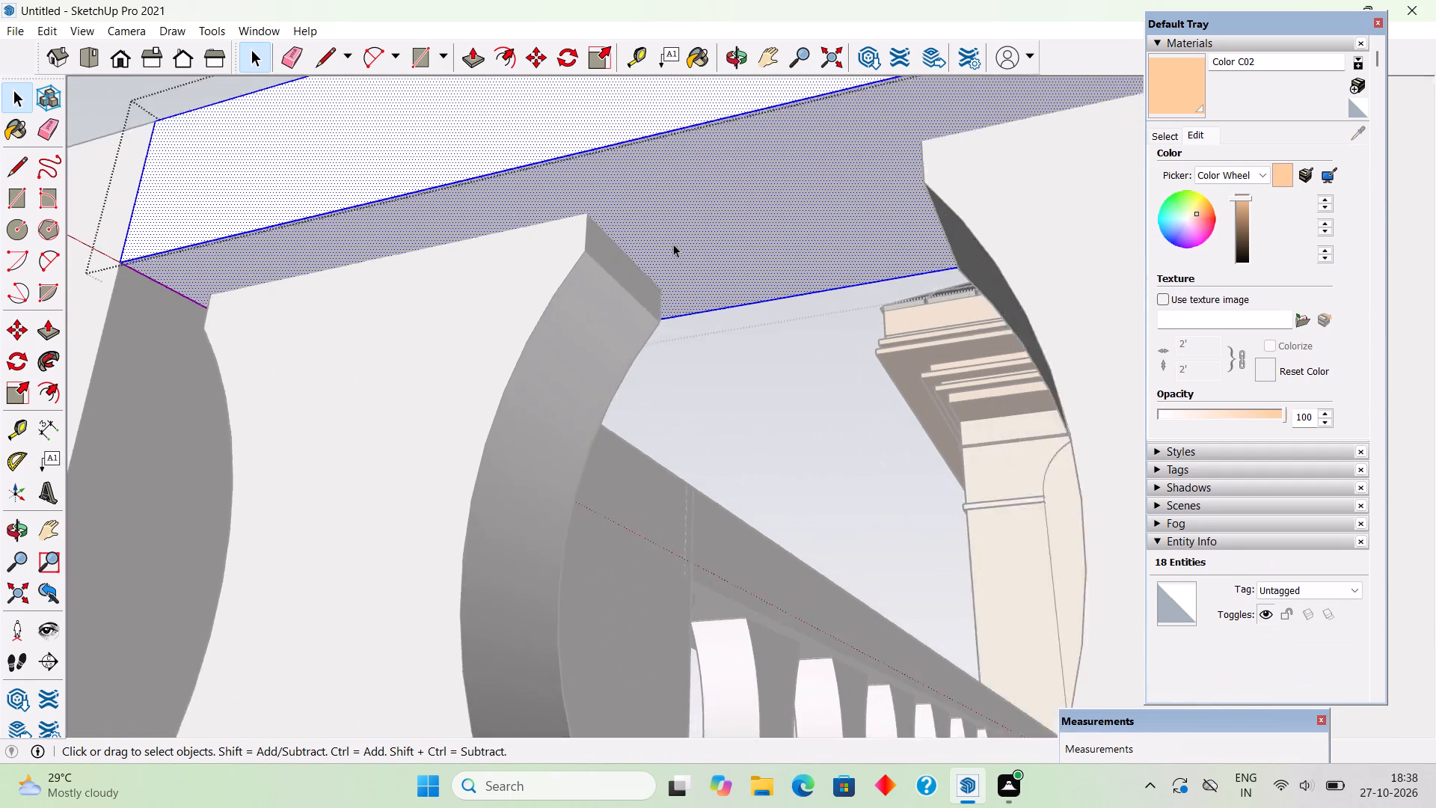
{"action": "key", "text": "p"}
{"action": "left_click", "coordinate": [654, 242]}
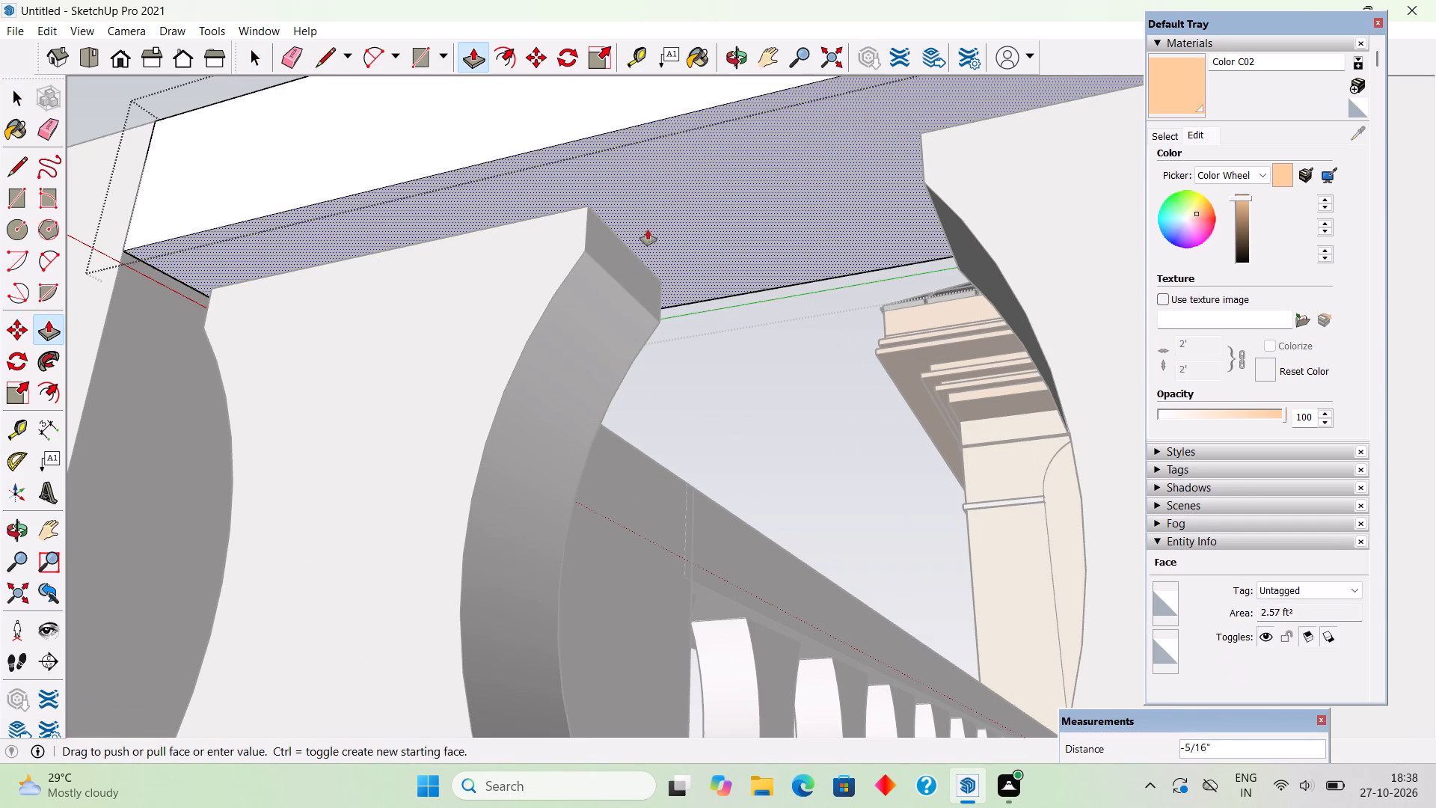
{"action": "left_click", "coordinate": [590, 205]}
{"action": "scroll", "coordinate": [702, 317], "scroll_direction": "down", "scroll_amount": 8}
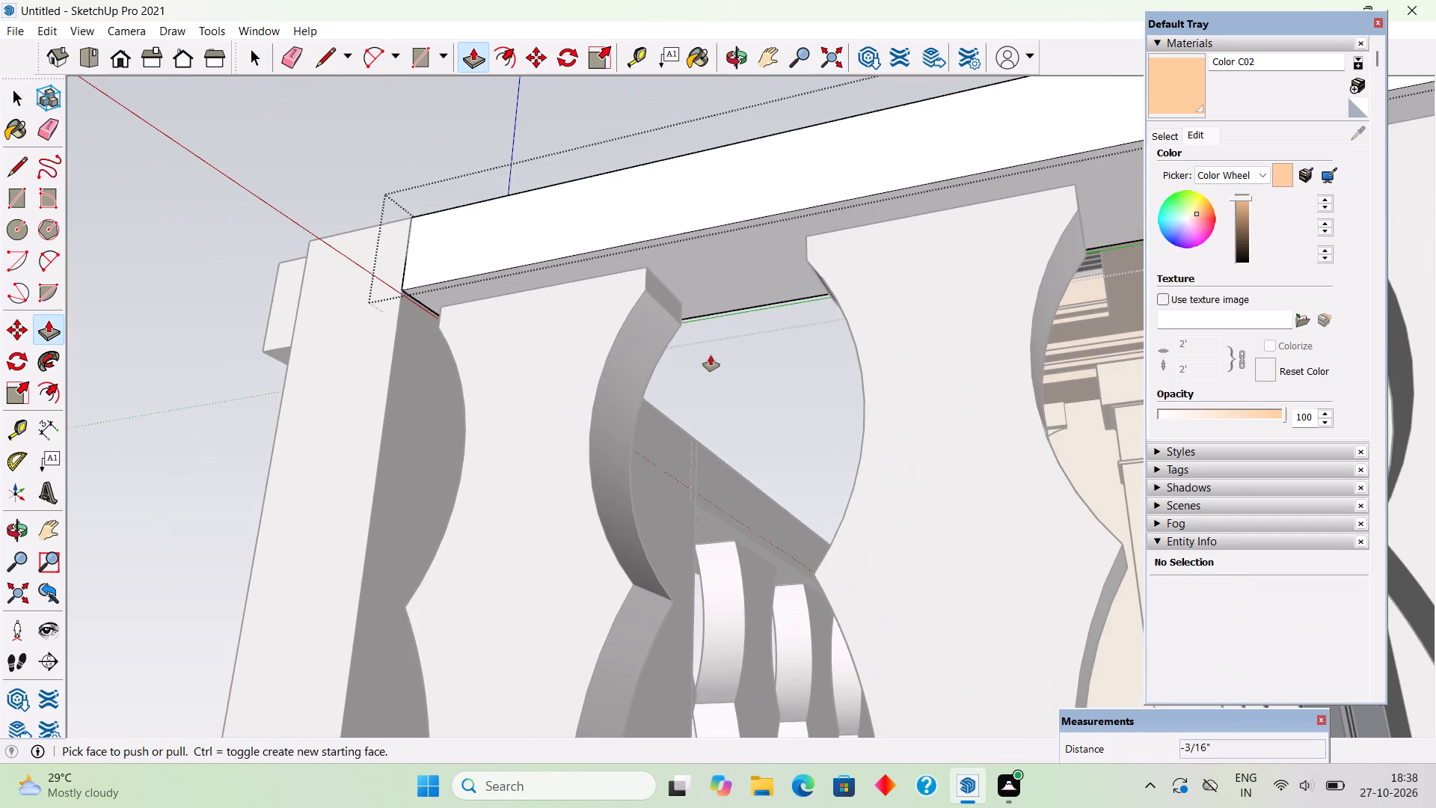
{"action": "key", "text": "space"}
{"action": "left_click", "coordinate": [218, 408]}
{"action": "scroll", "coordinate": [224, 402], "scroll_direction": "down", "scroll_amount": 6}
{"action": "middle_click_drag", "start_coordinate": [401, 390], "coordinate": [506, 482]}
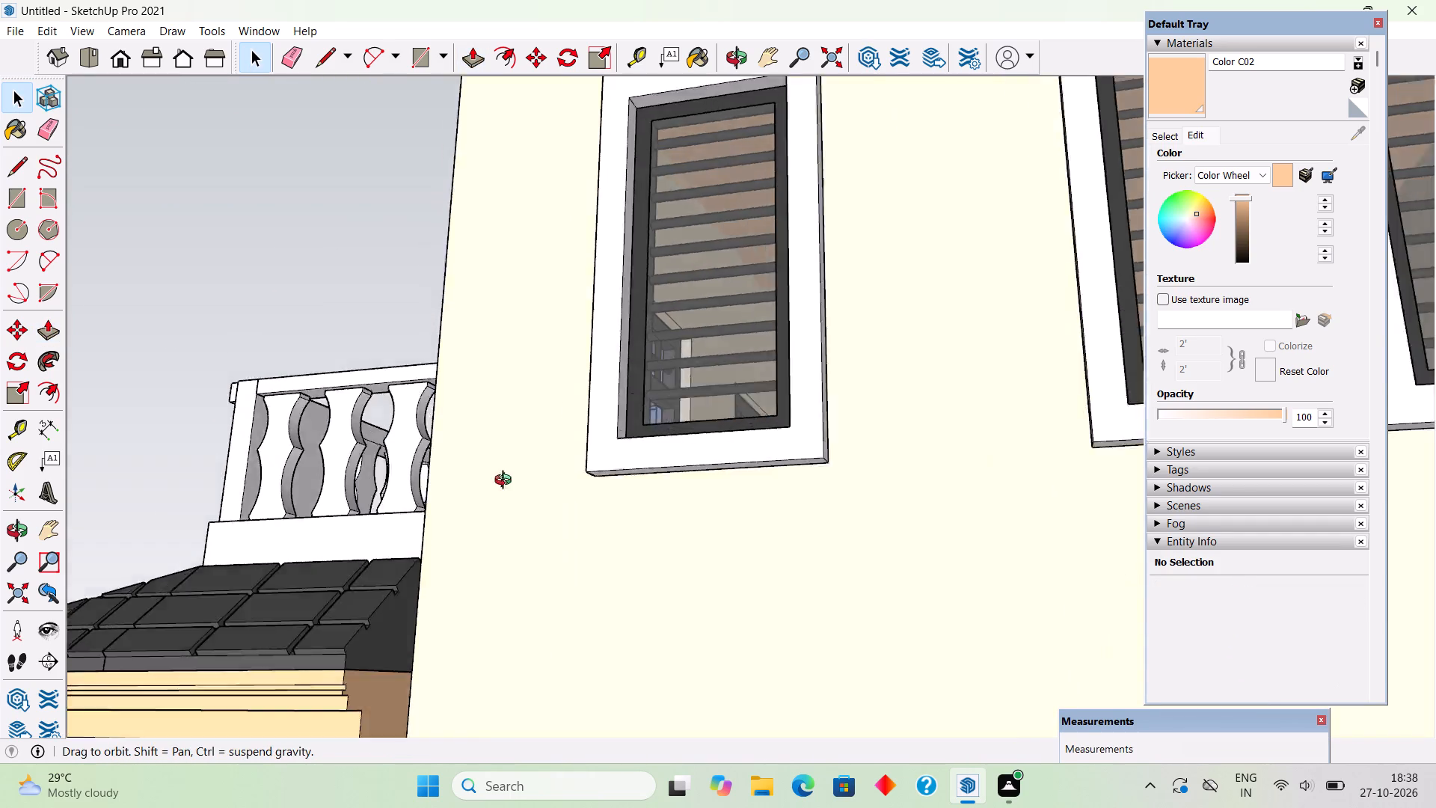
Inspect the finished balustrade and the whole house front from several angles and distances.
{"action": "middle_click_drag", "start_coordinate": [506, 482], "coordinate": [845, 579]}
{"action": "scroll", "coordinate": [847, 575], "scroll_direction": "down", "scroll_amount": 4}
{"action": "middle_click_drag", "start_coordinate": [779, 548], "coordinate": [1027, 517]}
{"action": "scroll", "coordinate": [981, 518], "scroll_direction": "down", "scroll_amount": 4}
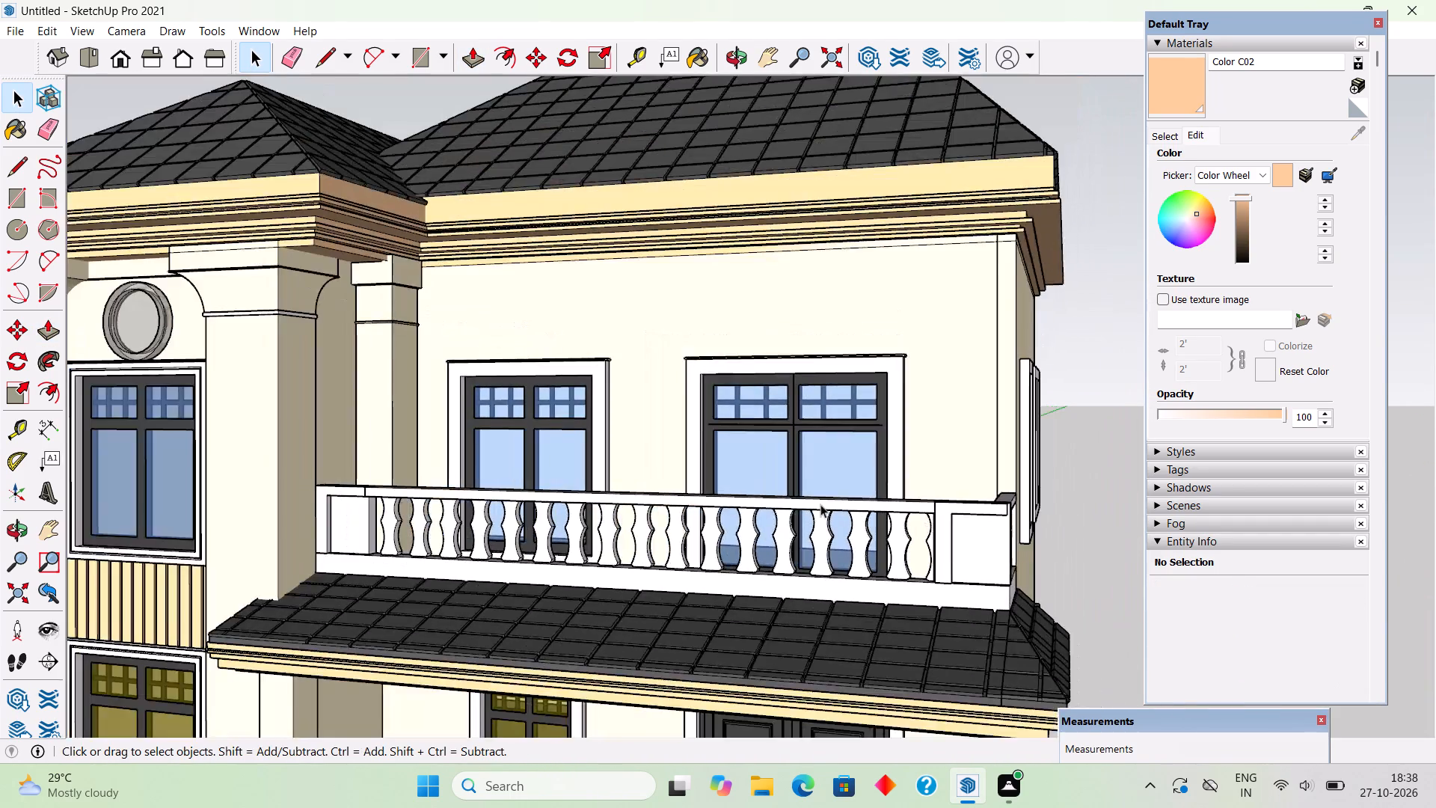
{"action": "scroll", "coordinate": [725, 499], "scroll_direction": "down", "scroll_amount": 4}
{"action": "middle_click_drag", "start_coordinate": [657, 518], "coordinate": [658, 510]}
{"action": "scroll", "coordinate": [654, 498], "scroll_direction": "down", "scroll_amount": 6}
{"action": "middle_click_drag", "start_coordinate": [643, 451], "coordinate": [553, 449]}
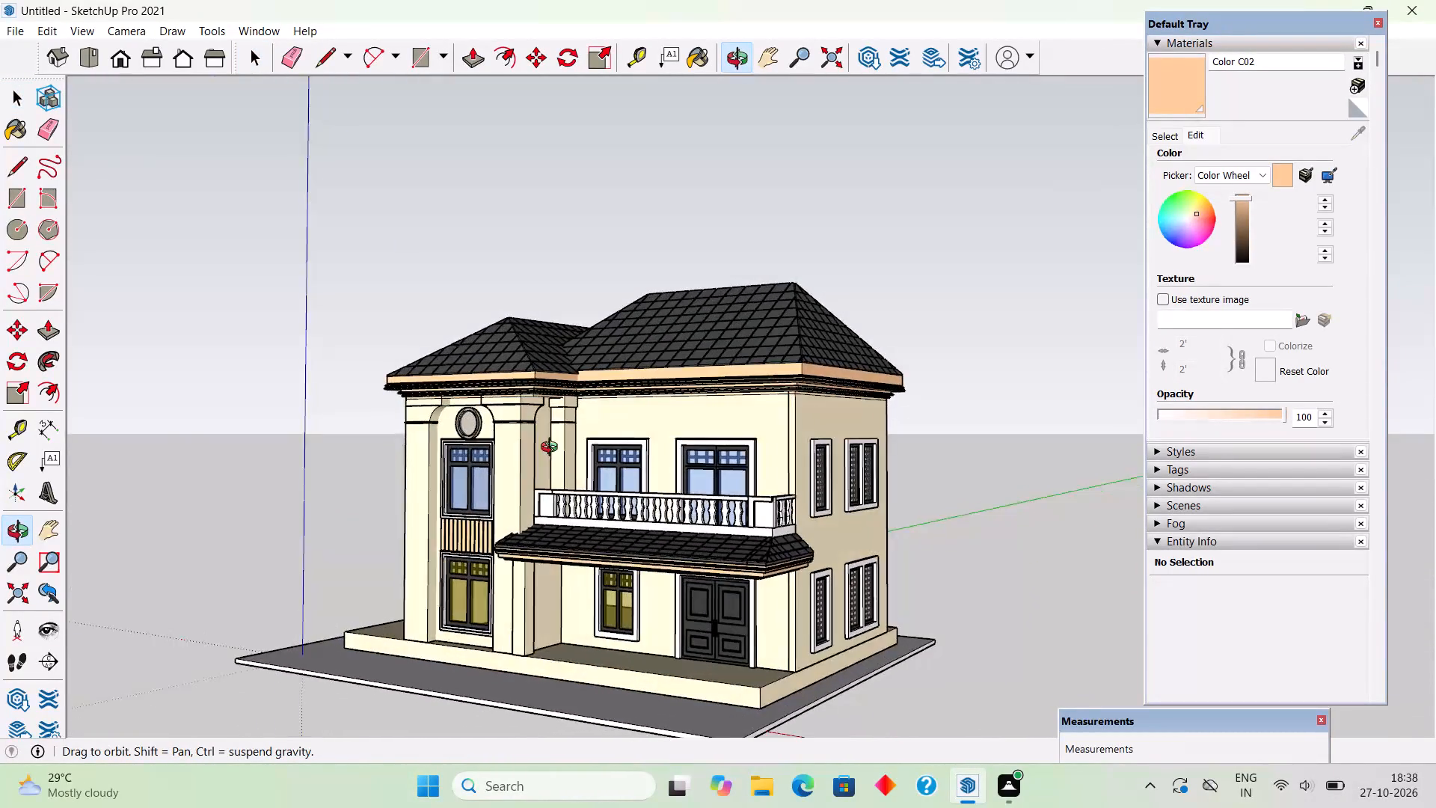
{"action": "middle_click_drag", "start_coordinate": [553, 449], "coordinate": [702, 419]}
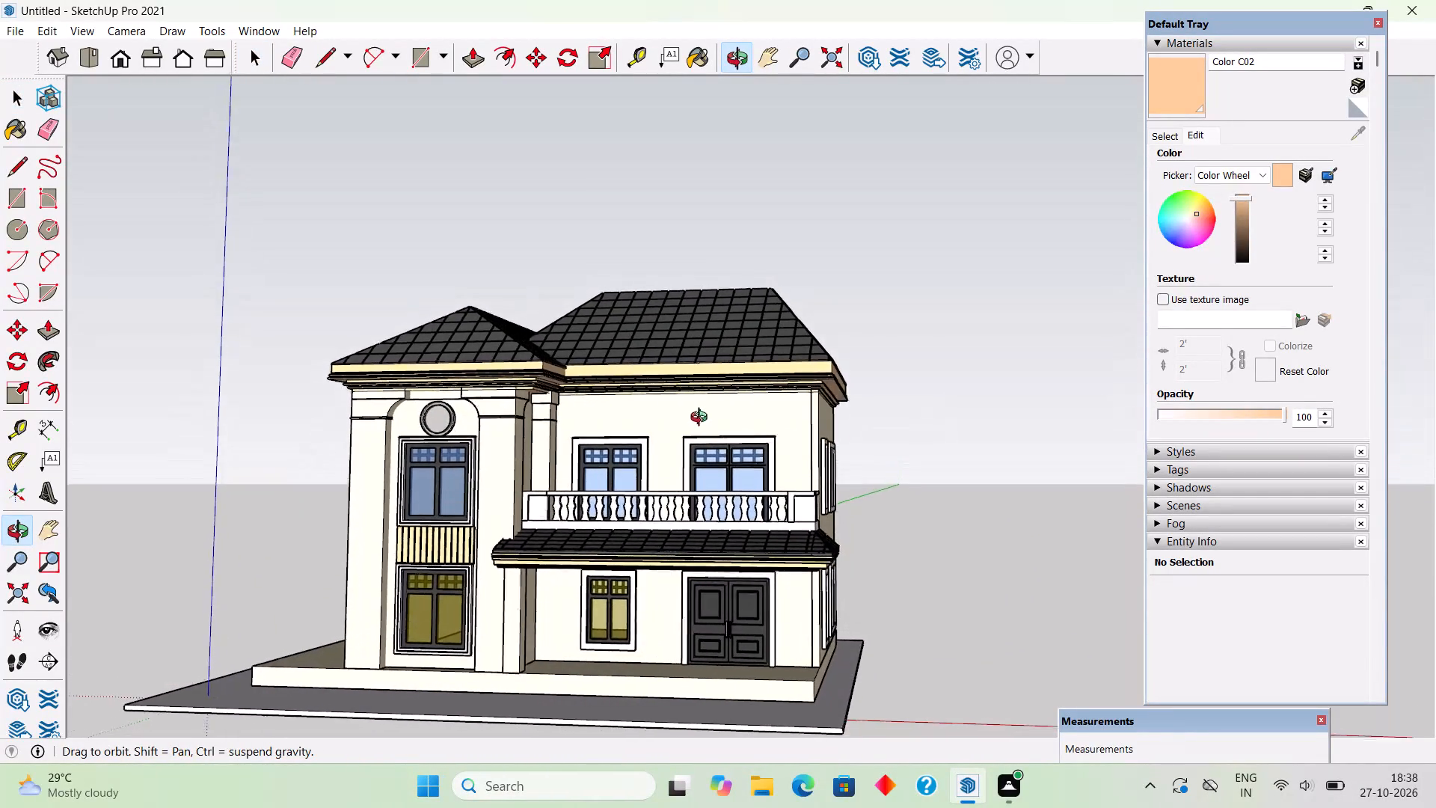
{"action": "middle_click_drag", "start_coordinate": [702, 419], "coordinate": [689, 418]}
{"action": "scroll", "coordinate": [846, 501], "scroll_direction": "up", "scroll_amount": 2}
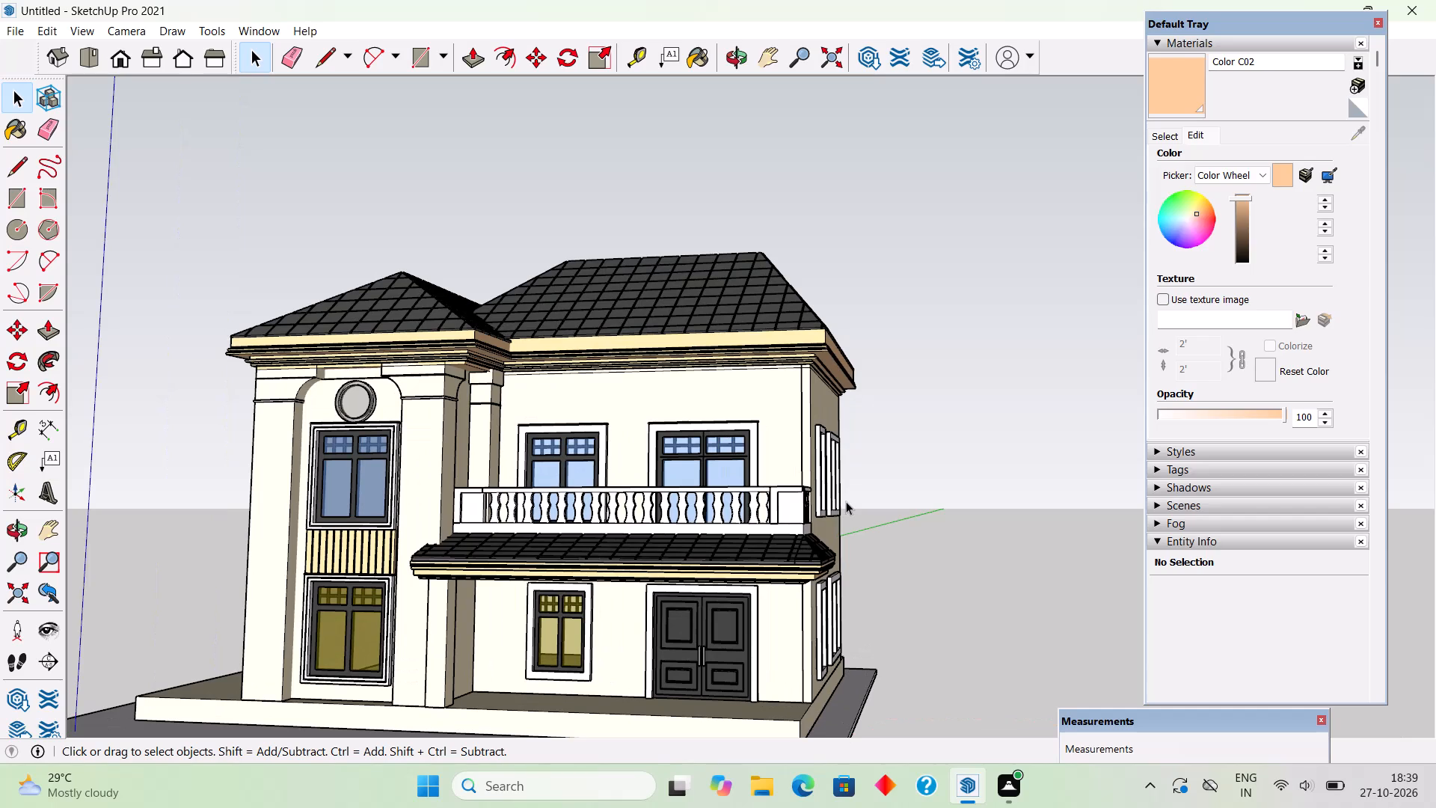
Paint the canopy parapet base, both end-block frames, the front handrail and the side handrail with Color C02.
{"action": "middle_click_drag", "start_coordinate": [847, 502], "coordinate": [746, 540]}
{"action": "left_click", "coordinate": [1175, 89]}
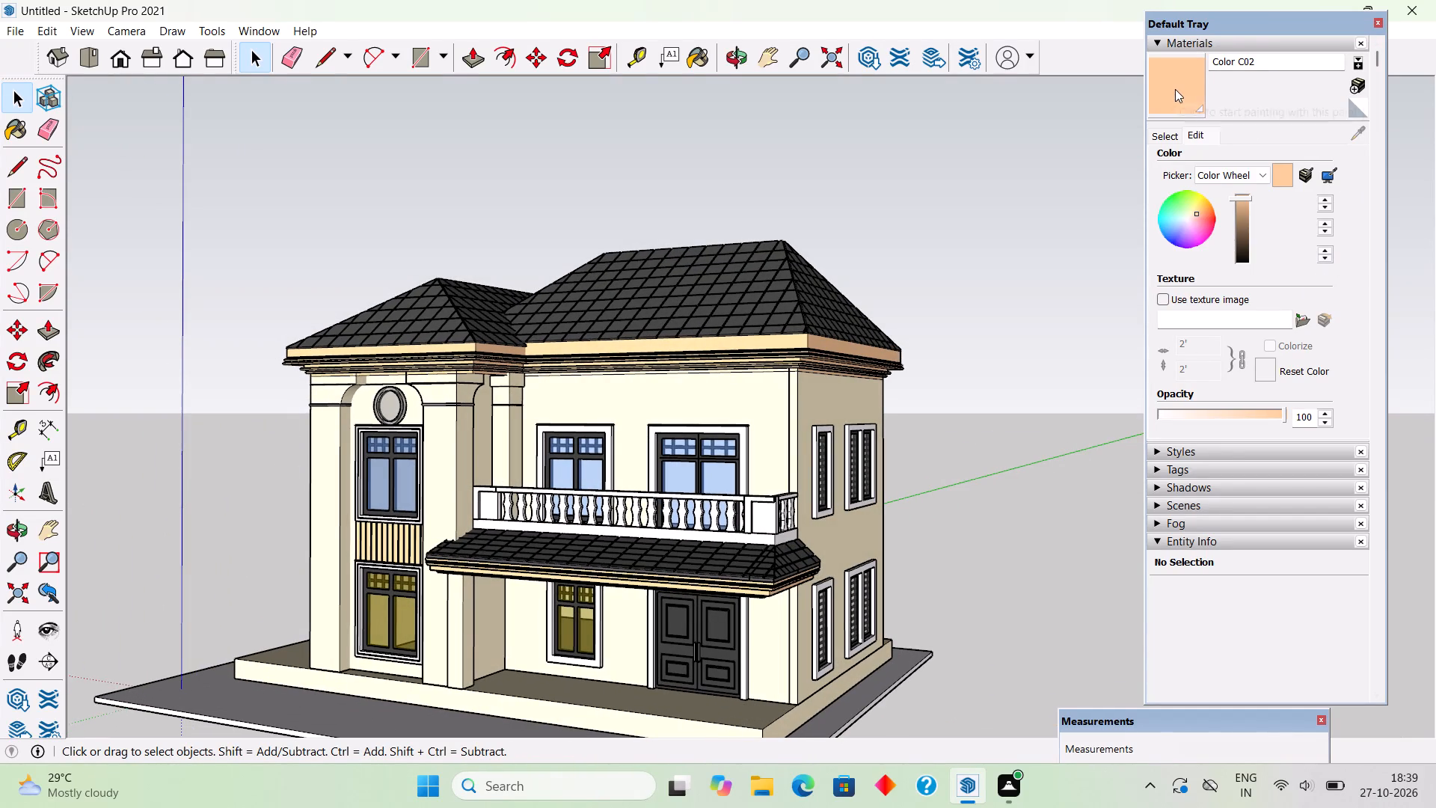
{"action": "scroll", "coordinate": [757, 534], "scroll_direction": "up", "scroll_amount": 5}
{"action": "left_click", "coordinate": [757, 533]}
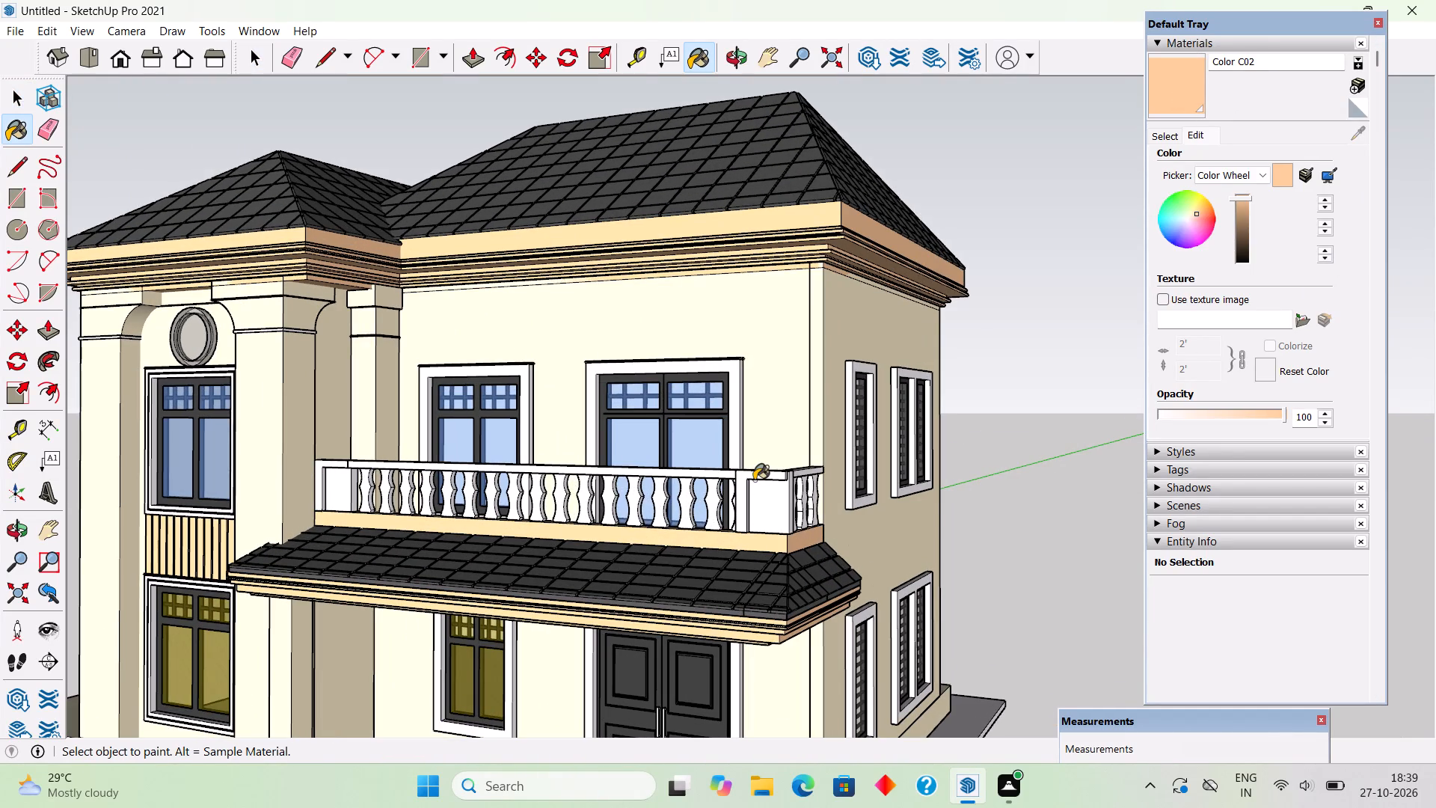
{"action": "left_click", "coordinate": [754, 480]}
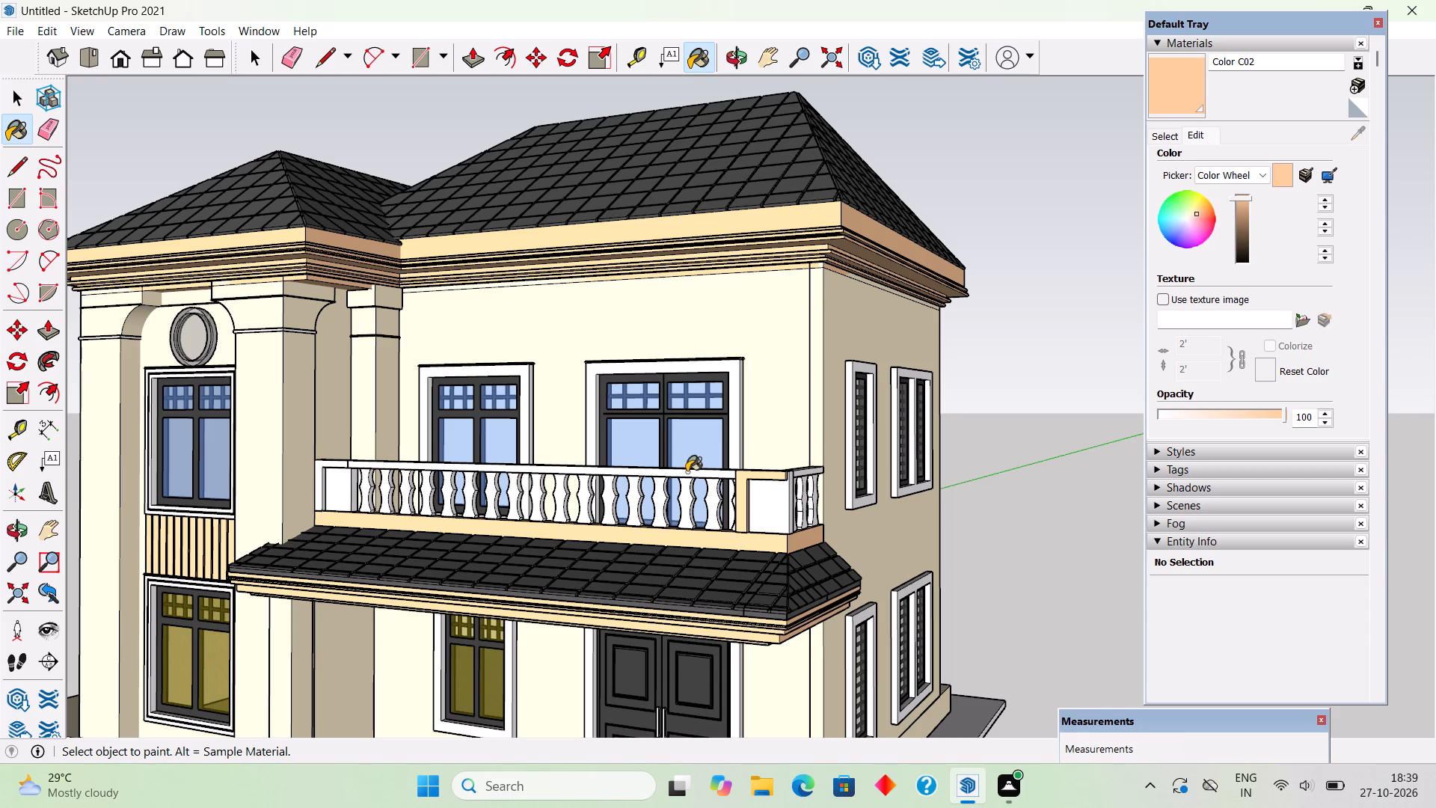
{"action": "left_click", "coordinate": [687, 472]}
{"action": "middle_click_drag", "start_coordinate": [767, 545], "coordinate": [984, 518]}
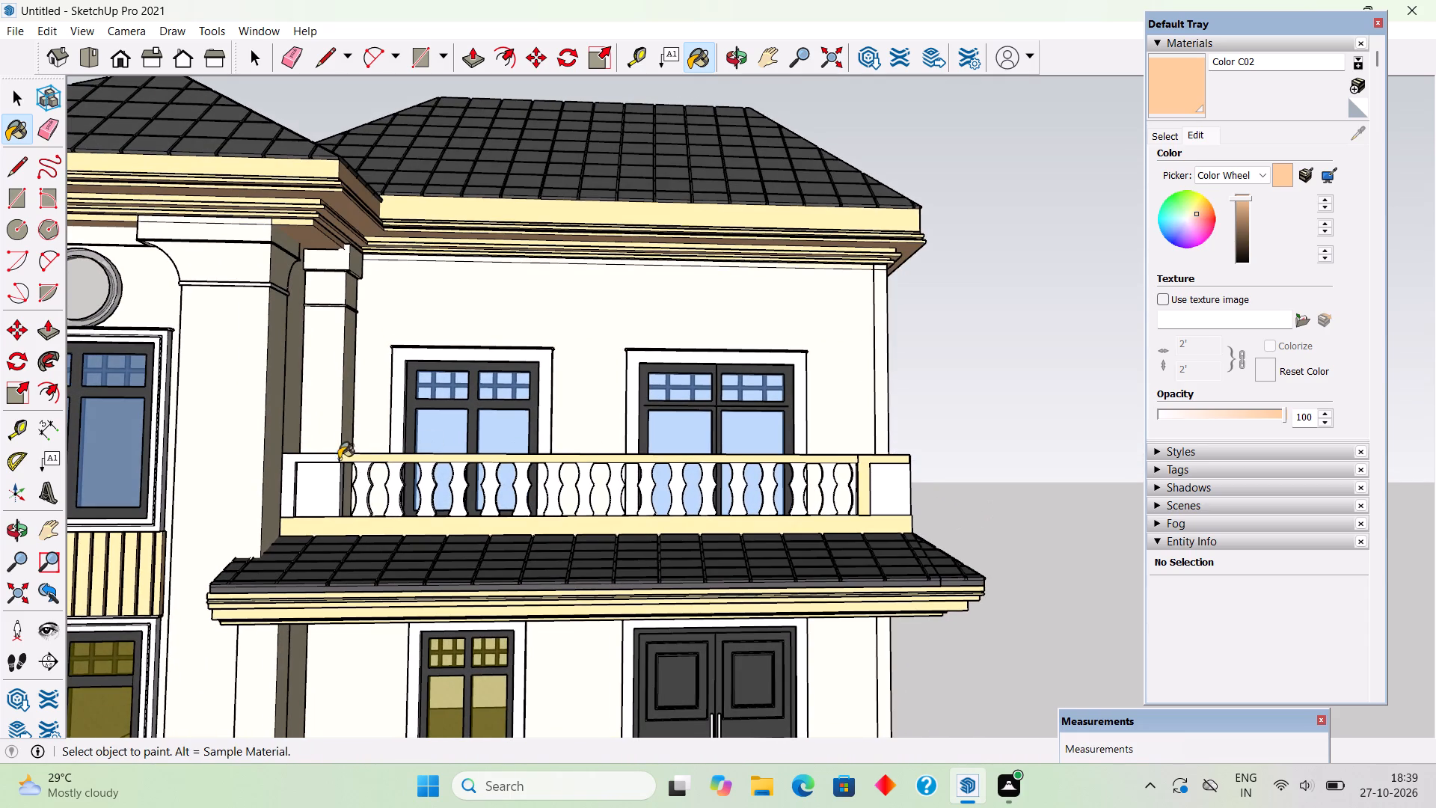
{"action": "left_click", "coordinate": [316, 458]}
{"action": "middle_click_drag", "start_coordinate": [361, 507], "coordinate": [176, 561]}
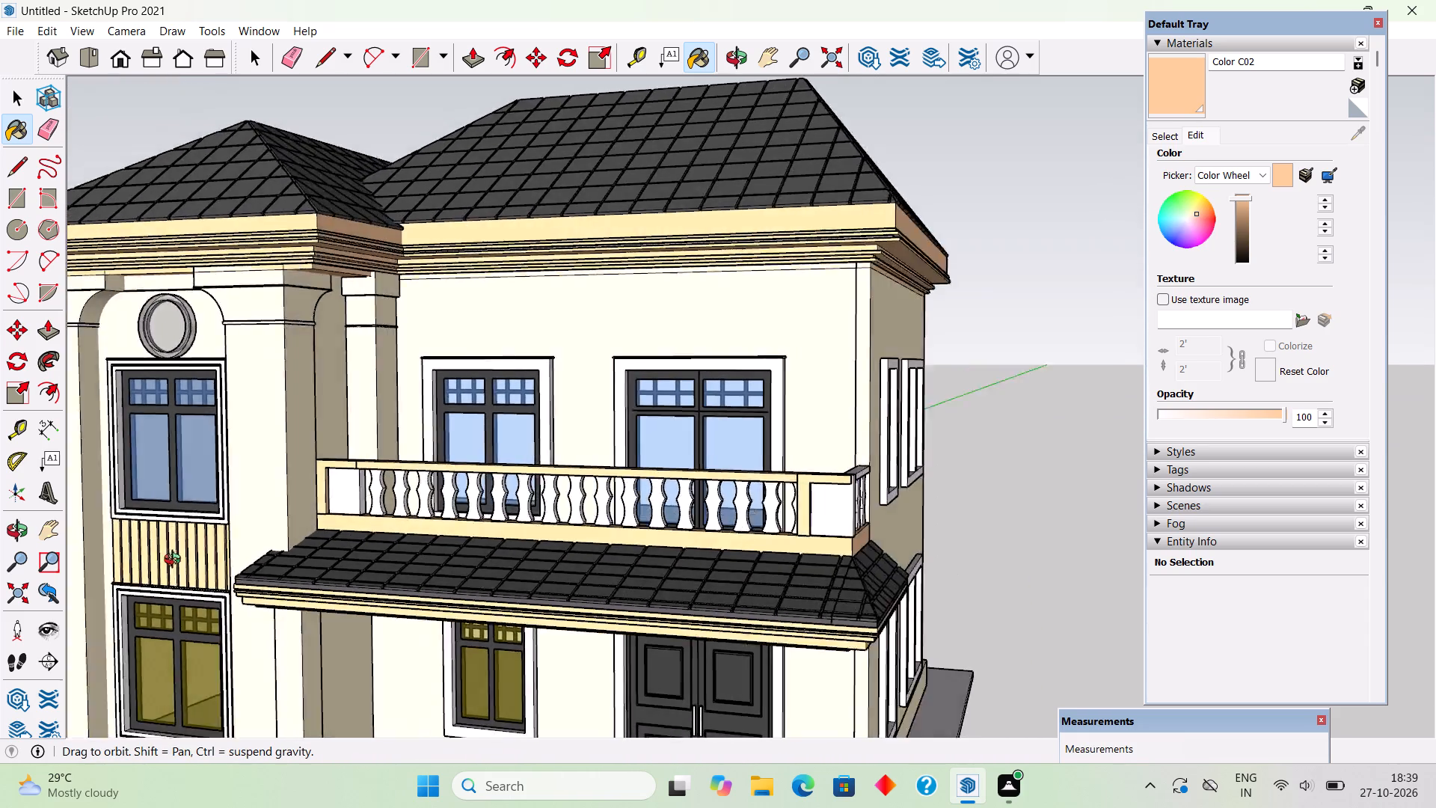
{"action": "middle_click_drag", "start_coordinate": [176, 561], "coordinate": [45, 585]}
{"action": "scroll", "coordinate": [824, 491], "scroll_direction": "up", "scroll_amount": 4}
{"action": "left_click", "coordinate": [761, 485]}
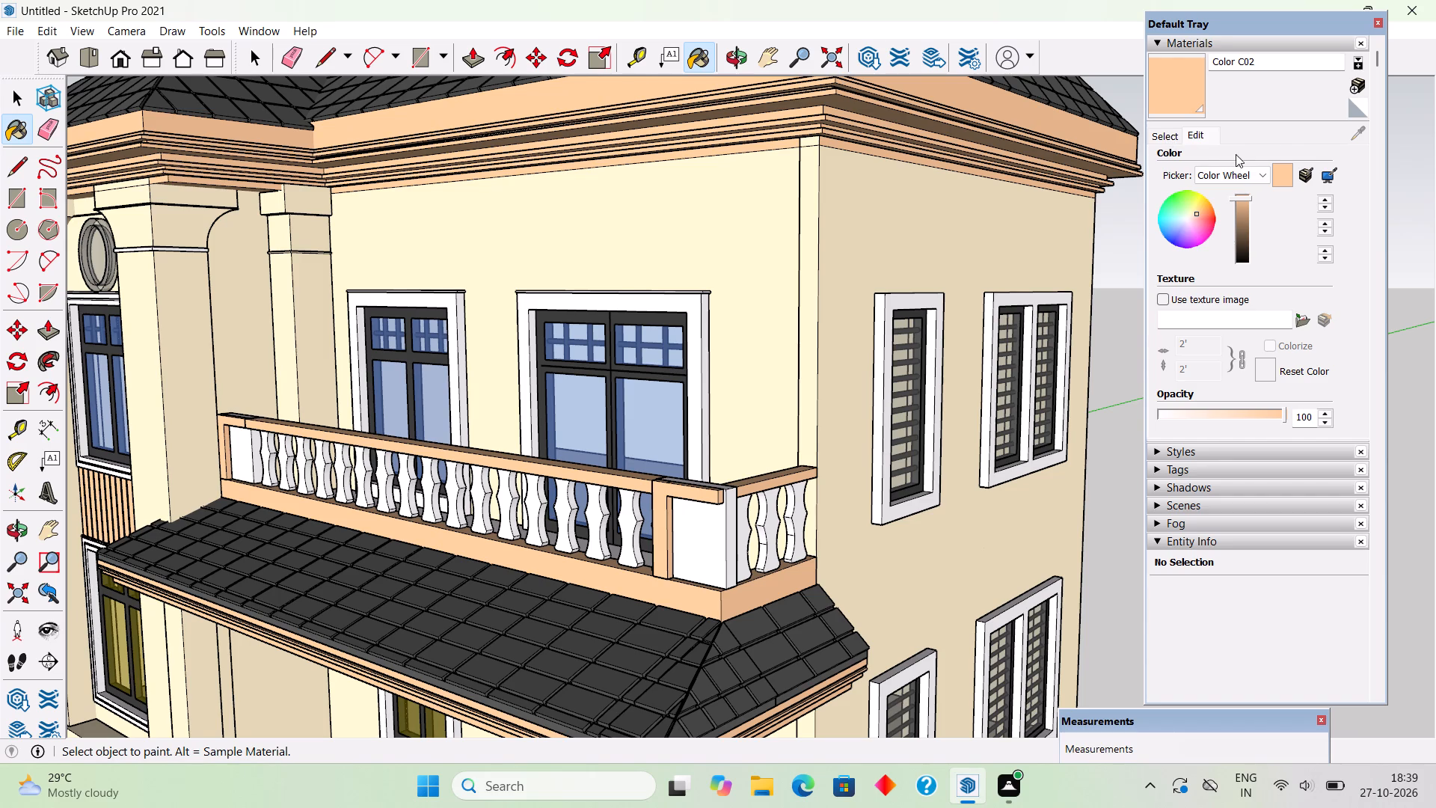
Sample the house wall's Color D01 and paint the side balusters and the corner block with it.
{"action": "left_click", "coordinate": [1167, 142]}
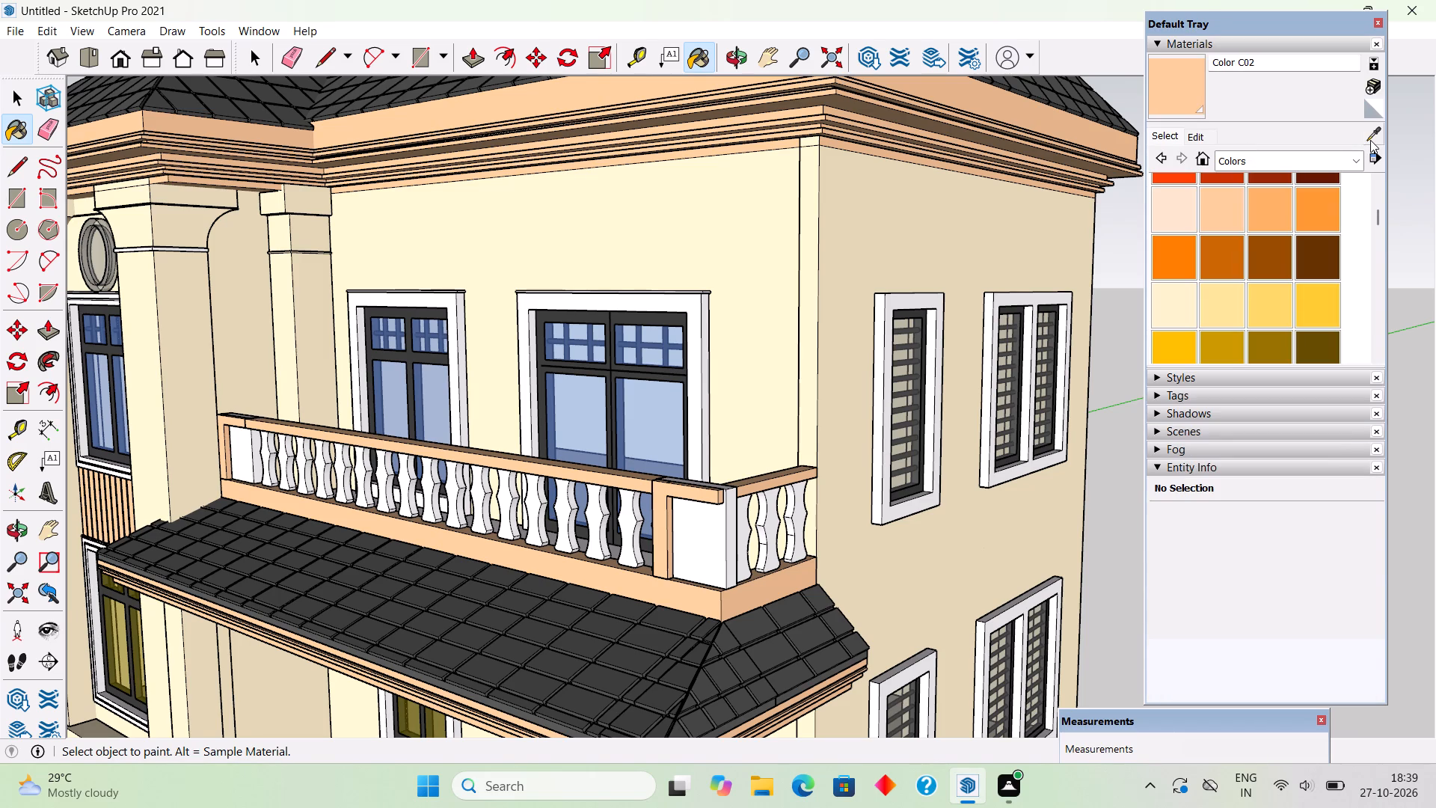
{"action": "left_click", "coordinate": [1370, 140]}
{"action": "left_click", "coordinate": [896, 244]}
{"action": "scroll", "coordinate": [683, 537], "scroll_direction": "up", "scroll_amount": 4}
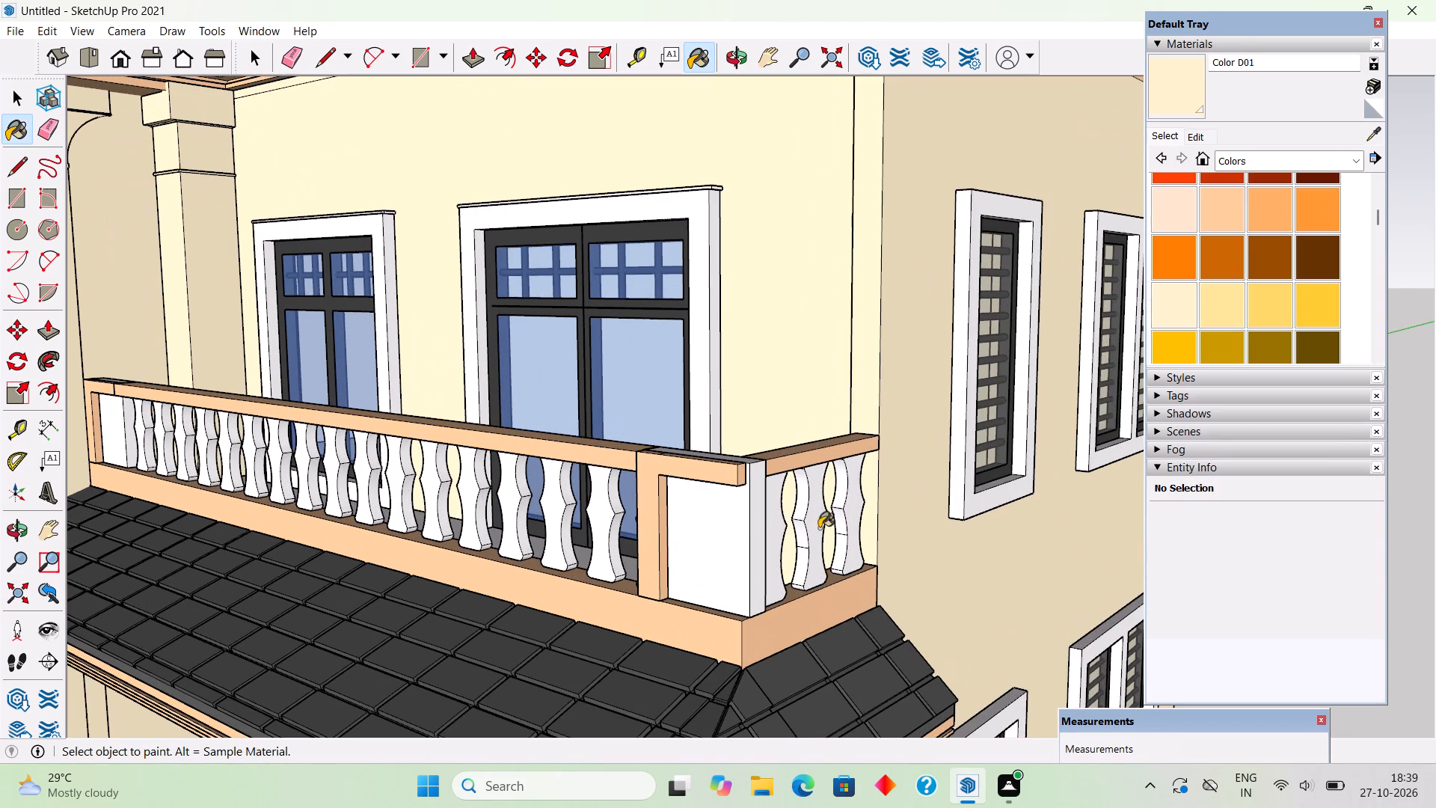
{"action": "left_click", "coordinate": [770, 524]}
{"action": "left_click", "coordinate": [806, 507]}
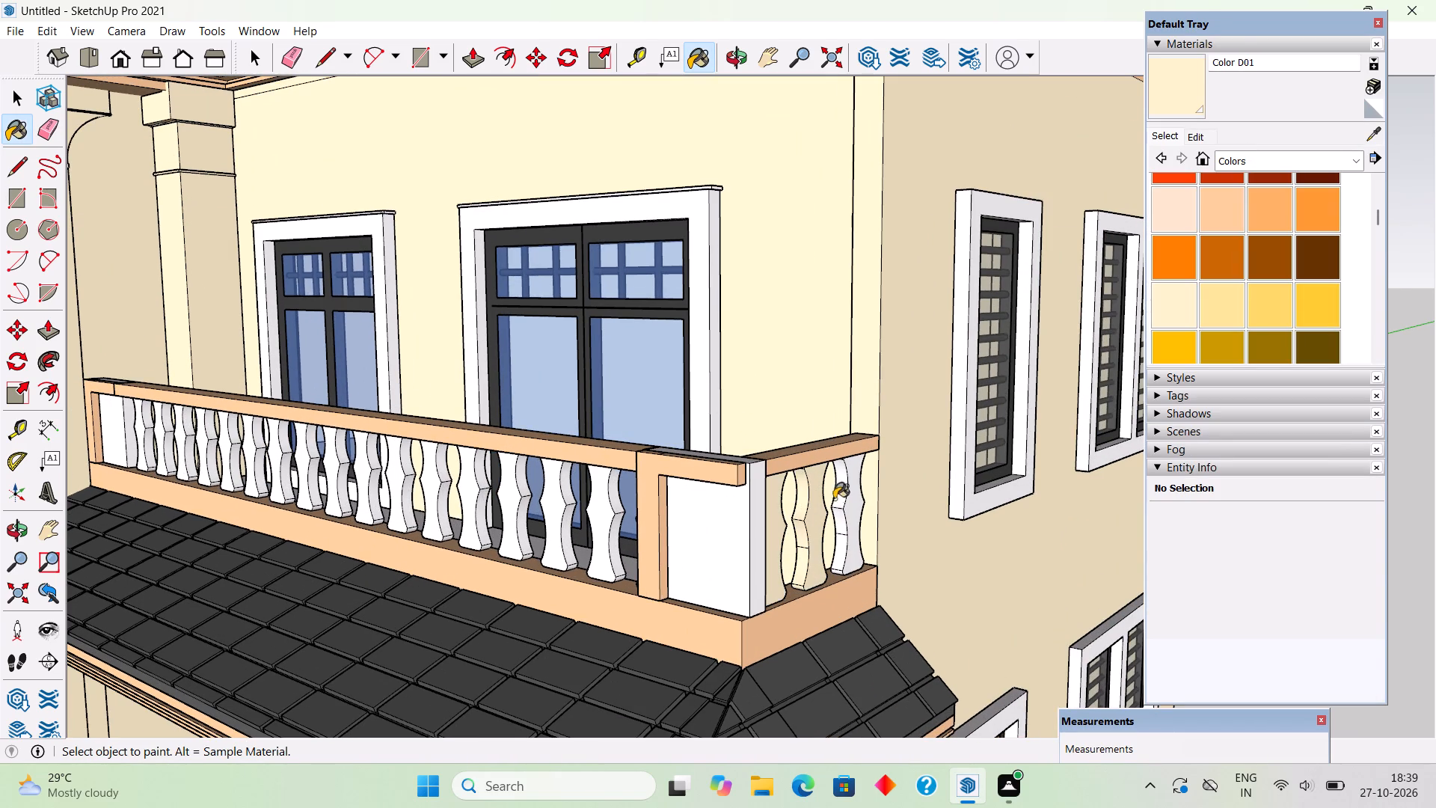
{"action": "left_click", "coordinate": [841, 497]}
{"action": "left_click", "coordinate": [696, 534]}
Paint the tower-side end block and the front balusters in front of the smaller upper window with Color D01.
{"action": "middle_click_drag", "start_coordinate": [719, 572], "coordinate": [966, 524]}
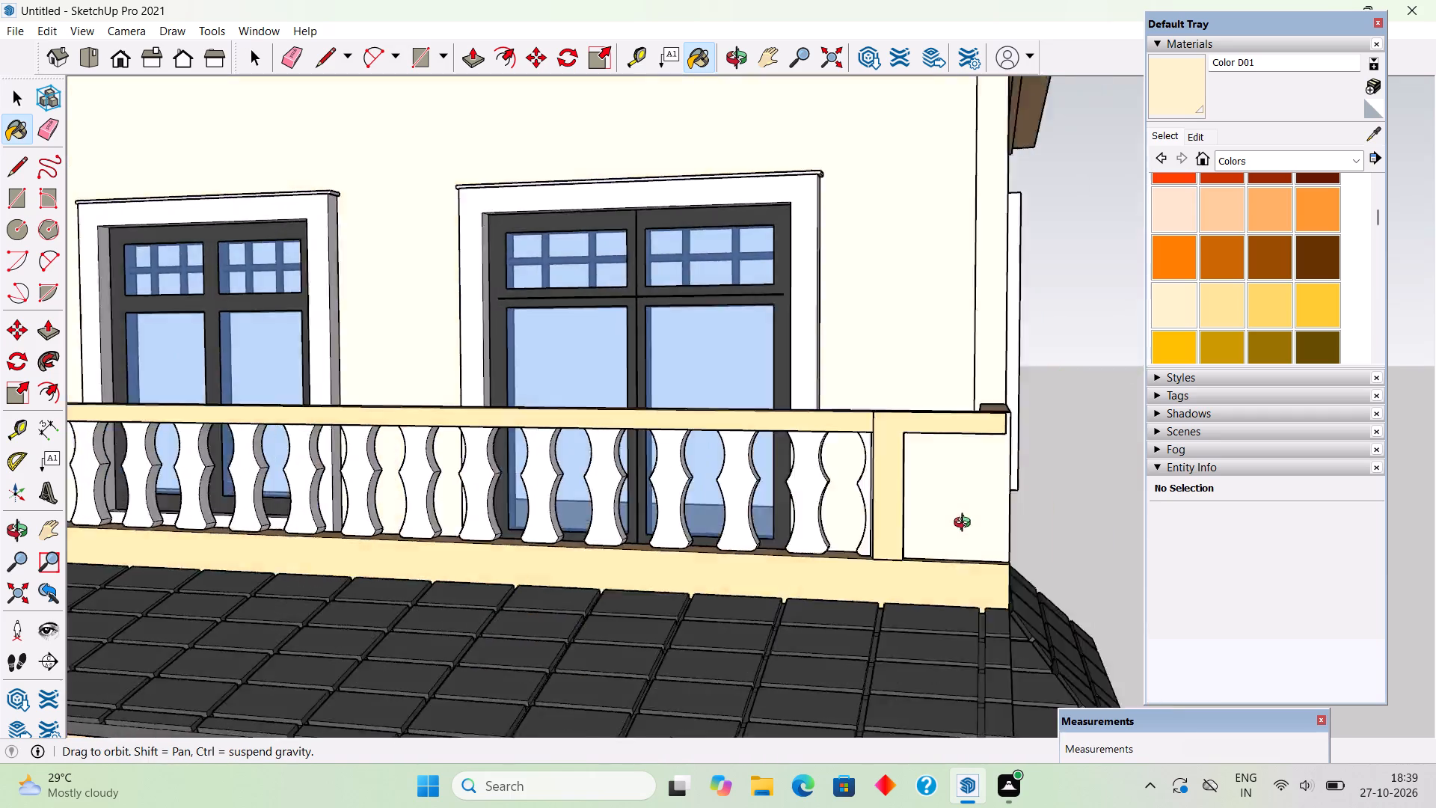
{"action": "middle_click_drag", "start_coordinate": [966, 524], "coordinate": [733, 549]}
{"action": "scroll", "coordinate": [733, 549], "scroll_direction": "down", "scroll_amount": 2}
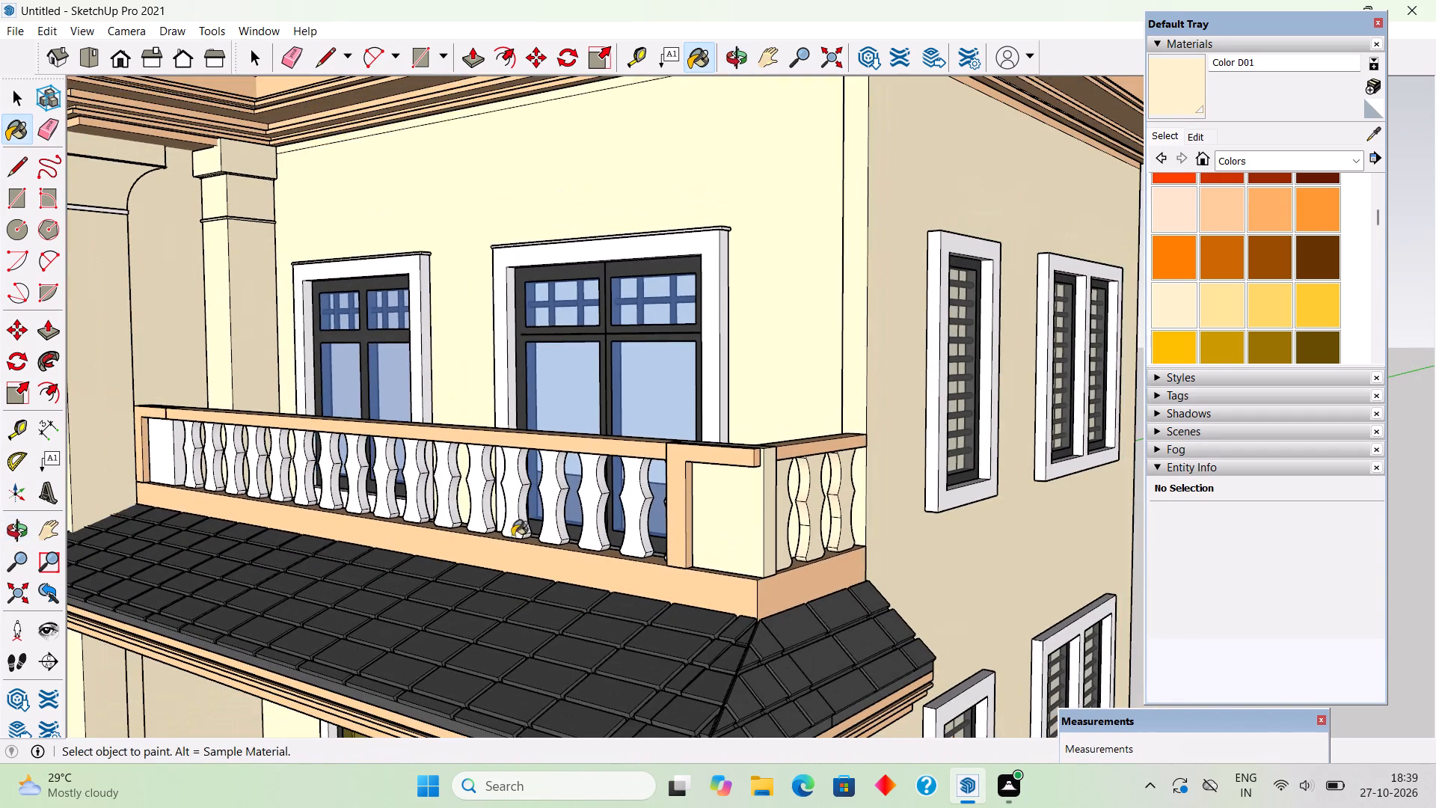
{"action": "middle_click_drag", "start_coordinate": [574, 503], "coordinate": [752, 480]}
{"action": "scroll", "coordinate": [752, 480], "scroll_direction": "down", "scroll_amount": 3}
{"action": "scroll", "coordinate": [167, 480], "scroll_direction": "up", "scroll_amount": 4}
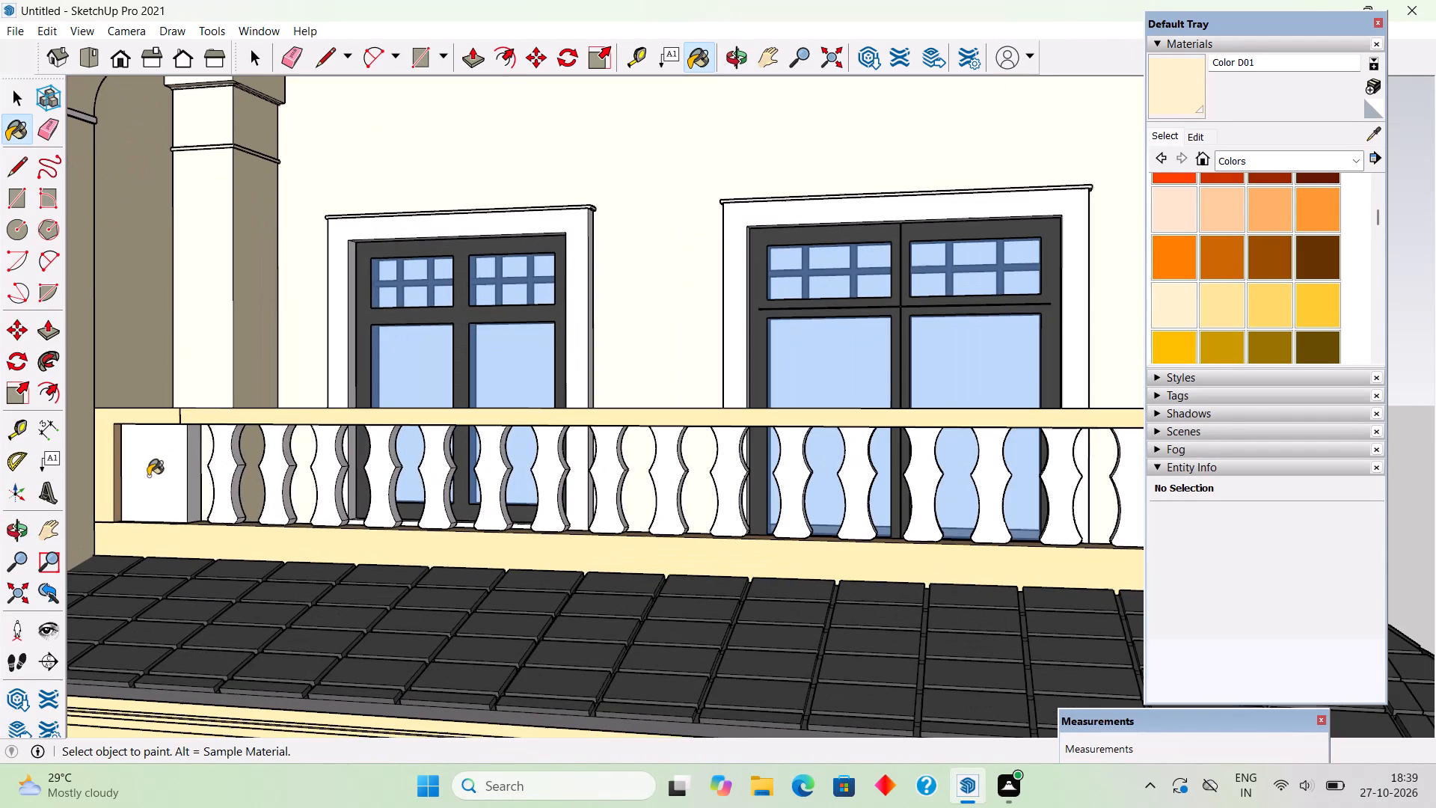
{"action": "left_click", "coordinate": [148, 476]}
{"action": "left_click", "coordinate": [216, 467]}
{"action": "left_click", "coordinate": [268, 463]}
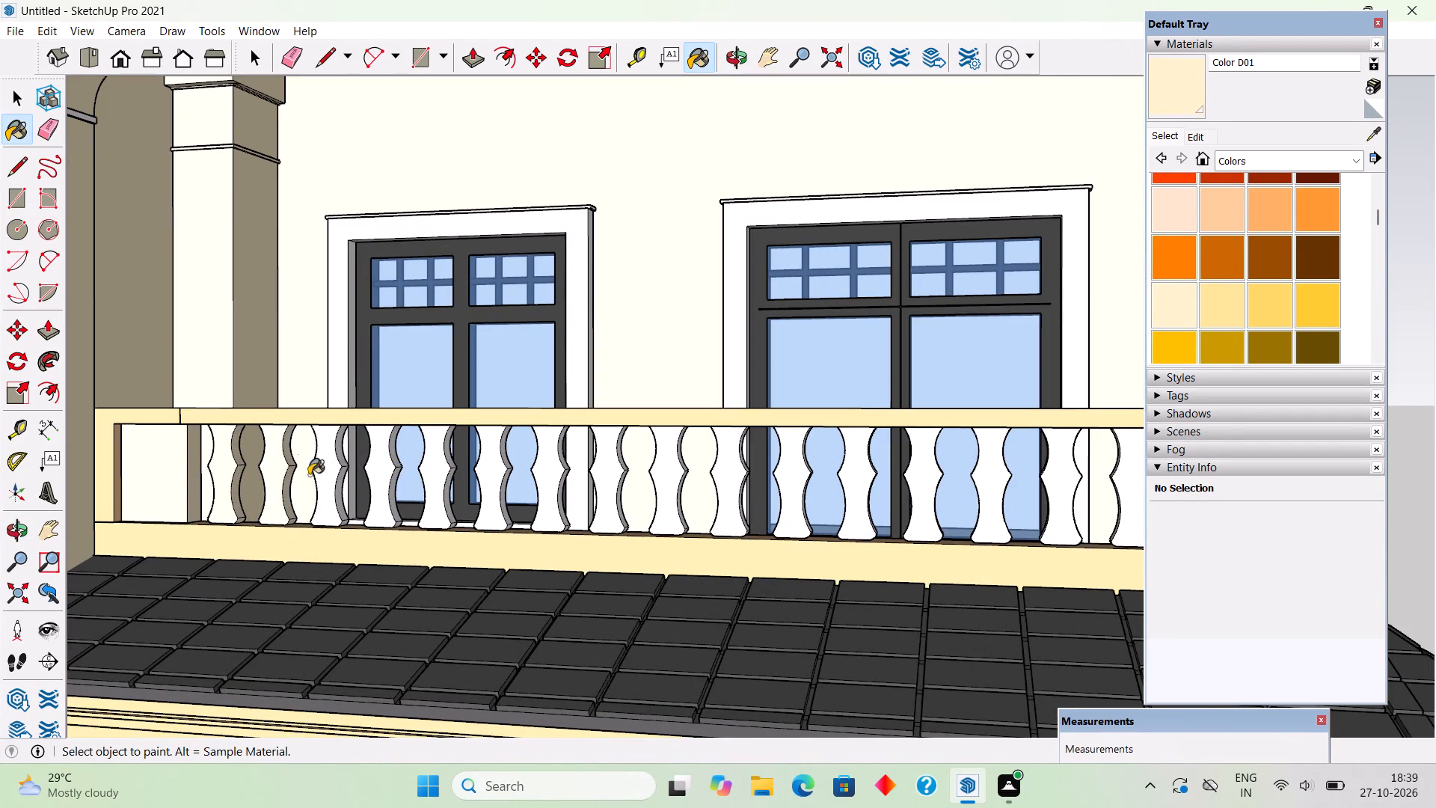
{"action": "left_click", "coordinate": [319, 477]}
{"action": "left_click", "coordinate": [375, 472]}
{"action": "left_click", "coordinate": [435, 476]}
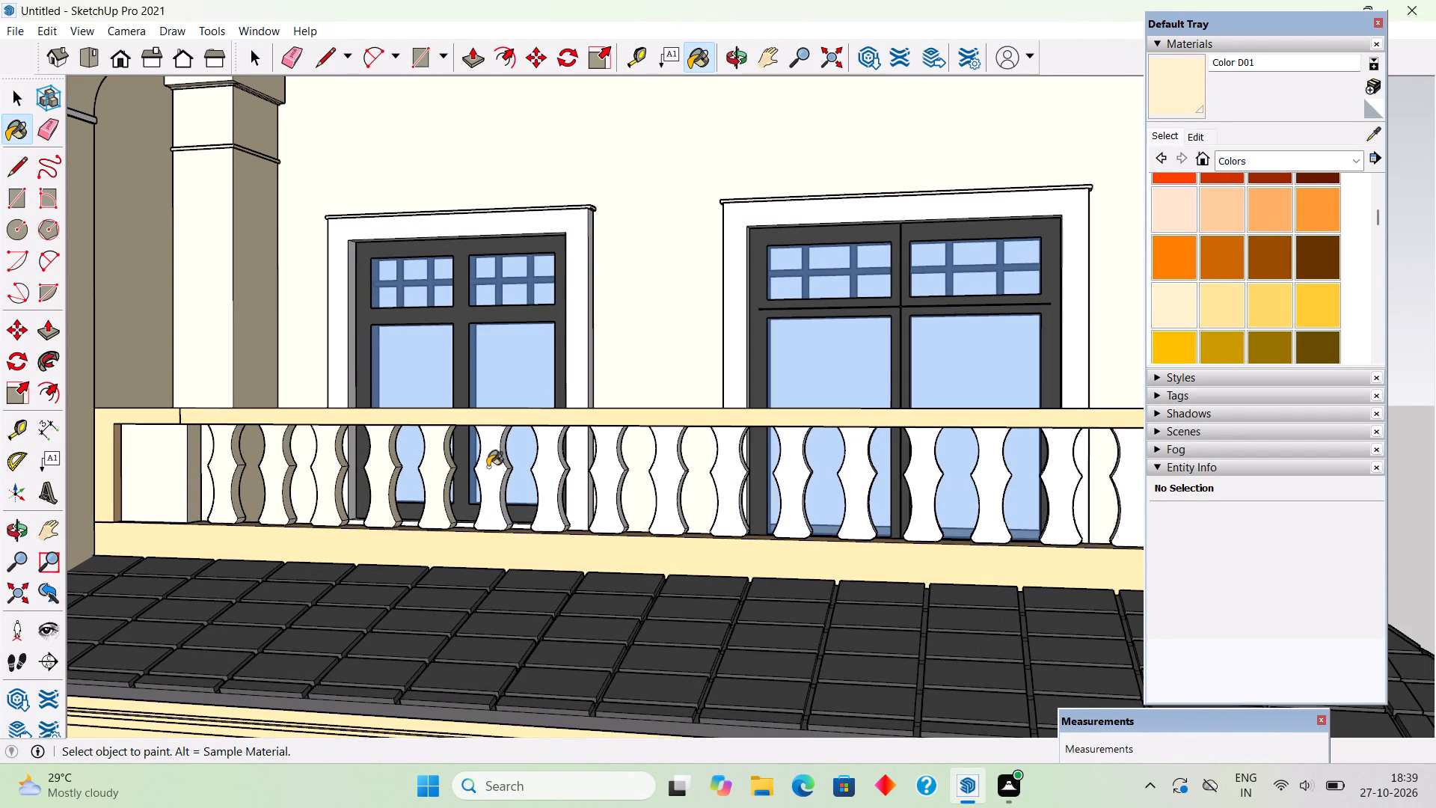
{"action": "left_click", "coordinate": [496, 465]}
{"action": "left_click", "coordinate": [530, 465]}
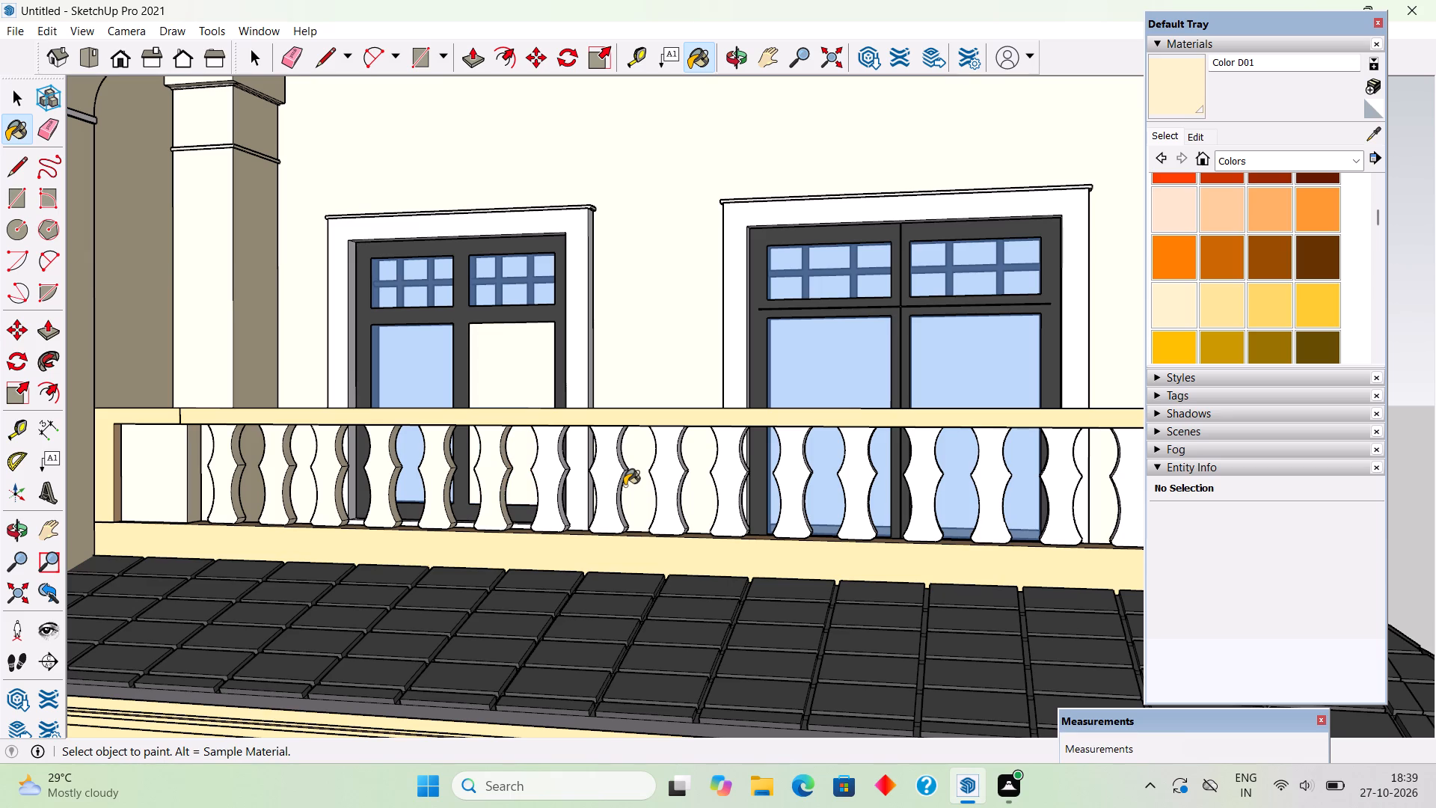
{"action": "key", "text": "ctrl+z"}
Paint the remaining front balusters up to the corner block with Color D01.
{"action": "left_click", "coordinate": [553, 489]}
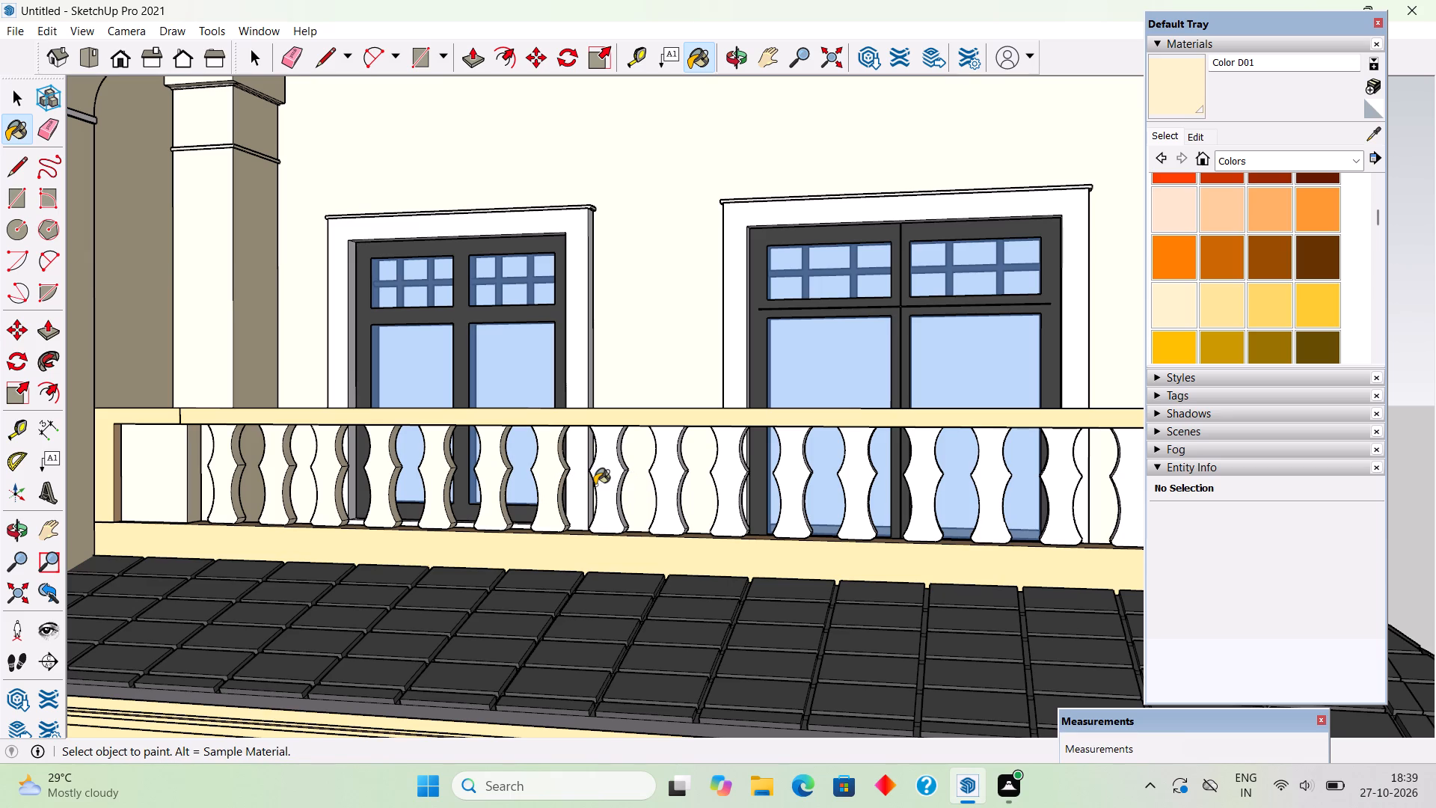
{"action": "left_click", "coordinate": [599, 489]}
{"action": "left_click", "coordinate": [664, 503]}
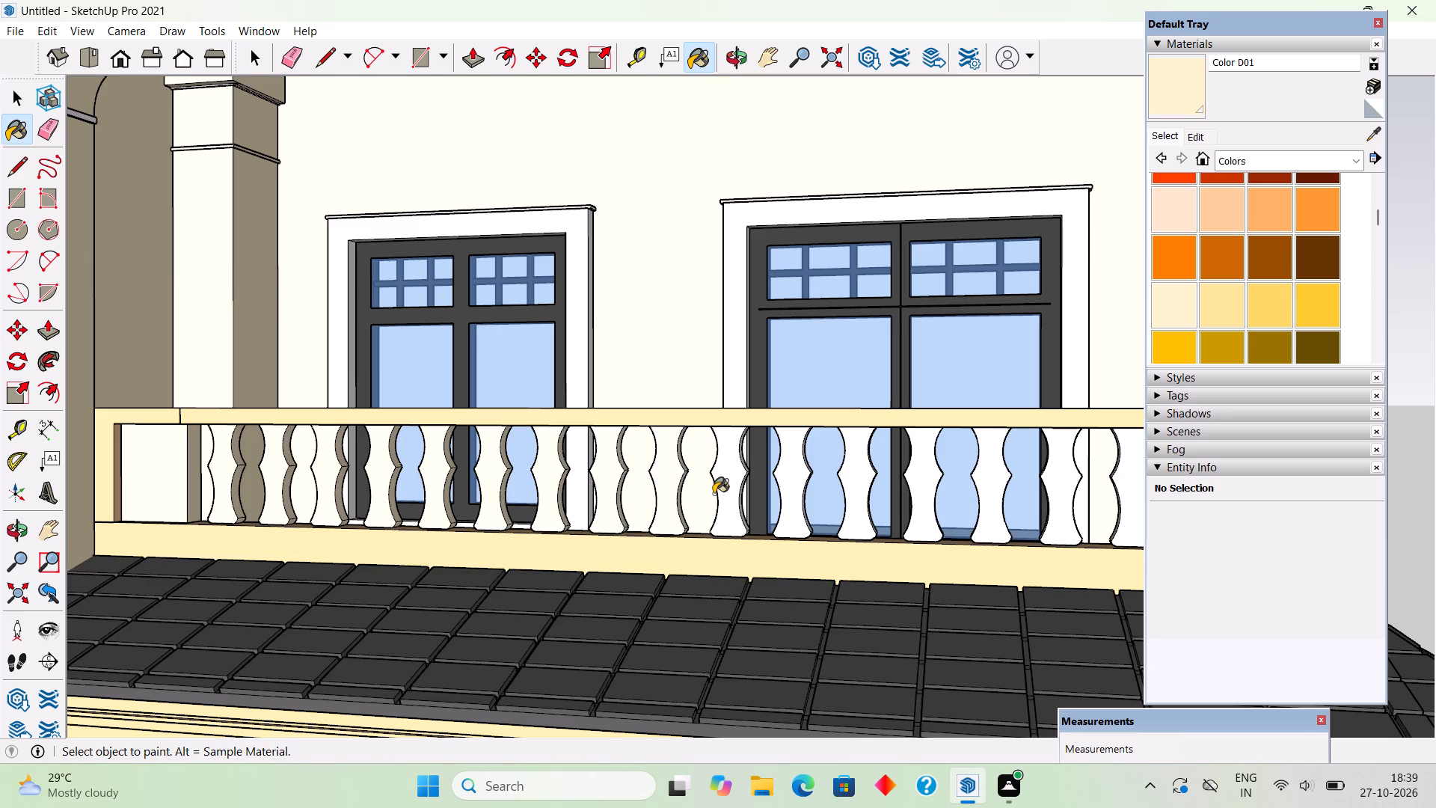
{"action": "left_click", "coordinate": [731, 490]}
{"action": "left_click", "coordinate": [795, 472]}
{"action": "left_click", "coordinate": [862, 489]}
{"action": "left_click", "coordinate": [922, 492]}
{"action": "left_click", "coordinate": [986, 491]}
{"action": "left_click", "coordinate": [1058, 498]}
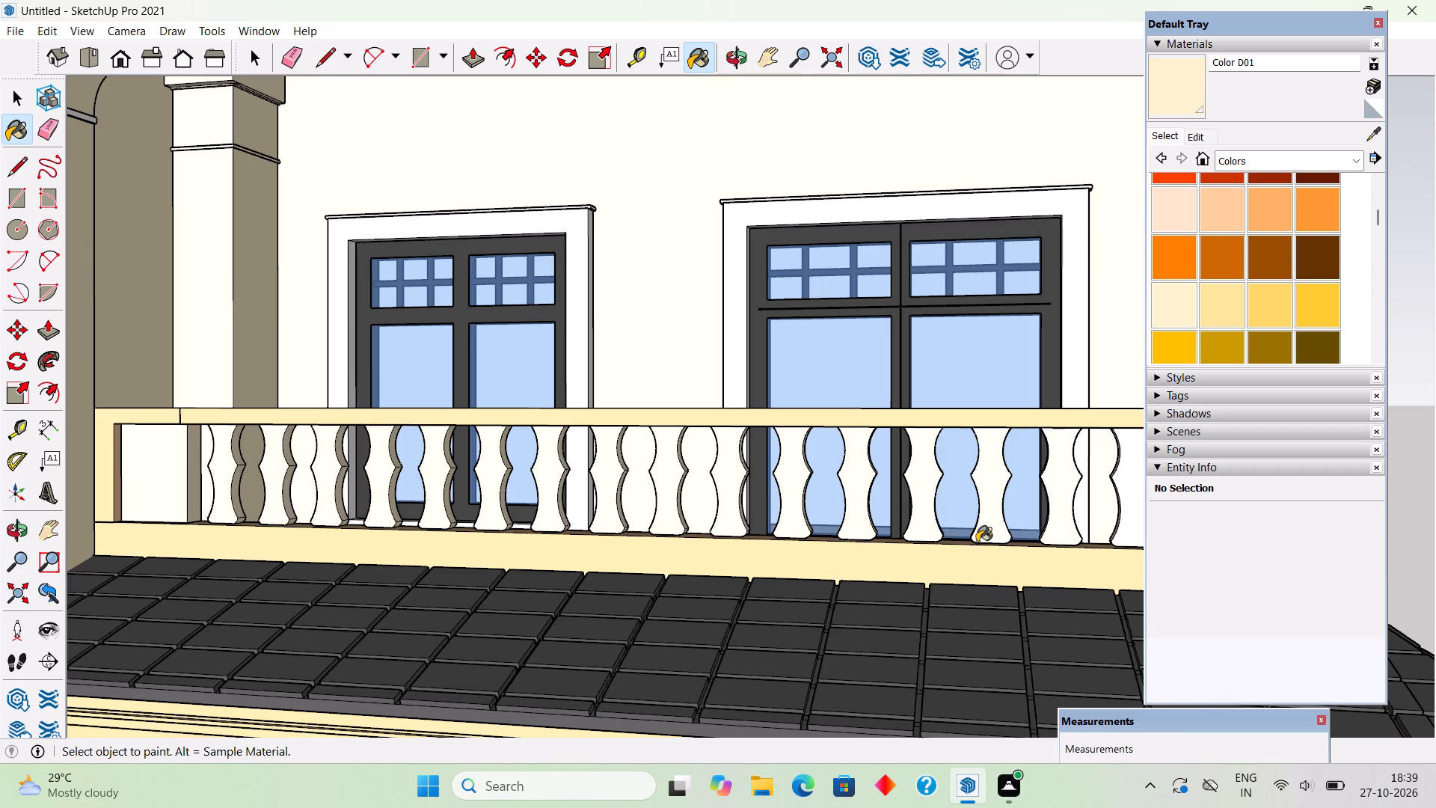
{"action": "scroll", "coordinate": [976, 543], "scroll_direction": "down", "scroll_amount": 4}
{"action": "scroll", "coordinate": [1083, 519], "scroll_direction": "up", "scroll_amount": 3}
{"action": "left_click", "coordinate": [1083, 519]}
{"action": "scroll", "coordinate": [908, 524], "scroll_direction": "down", "scroll_amount": 4}
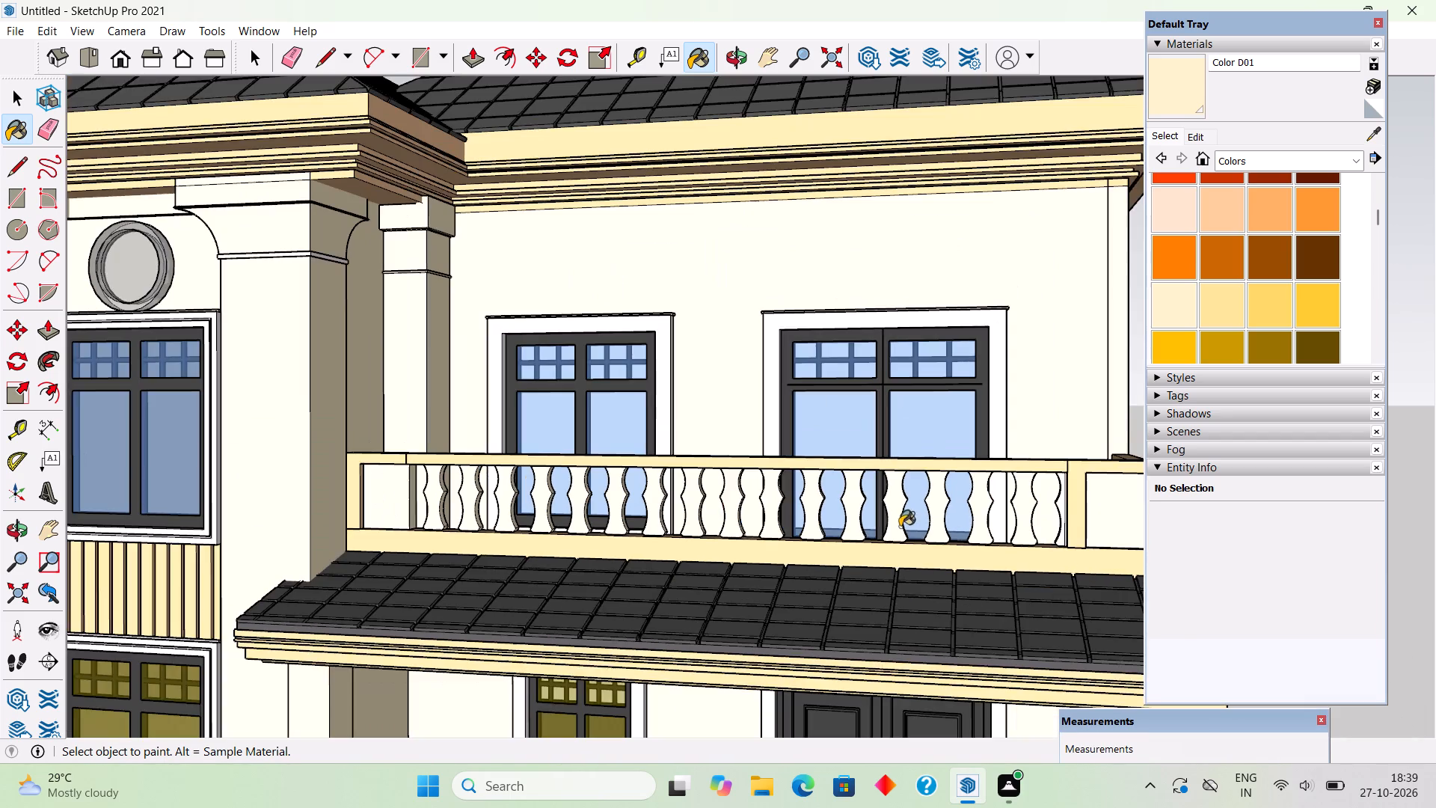
{"action": "scroll", "coordinate": [1069, 518], "scroll_direction": "up", "scroll_amount": 9}
{"action": "left_click", "coordinate": [1055, 486]}
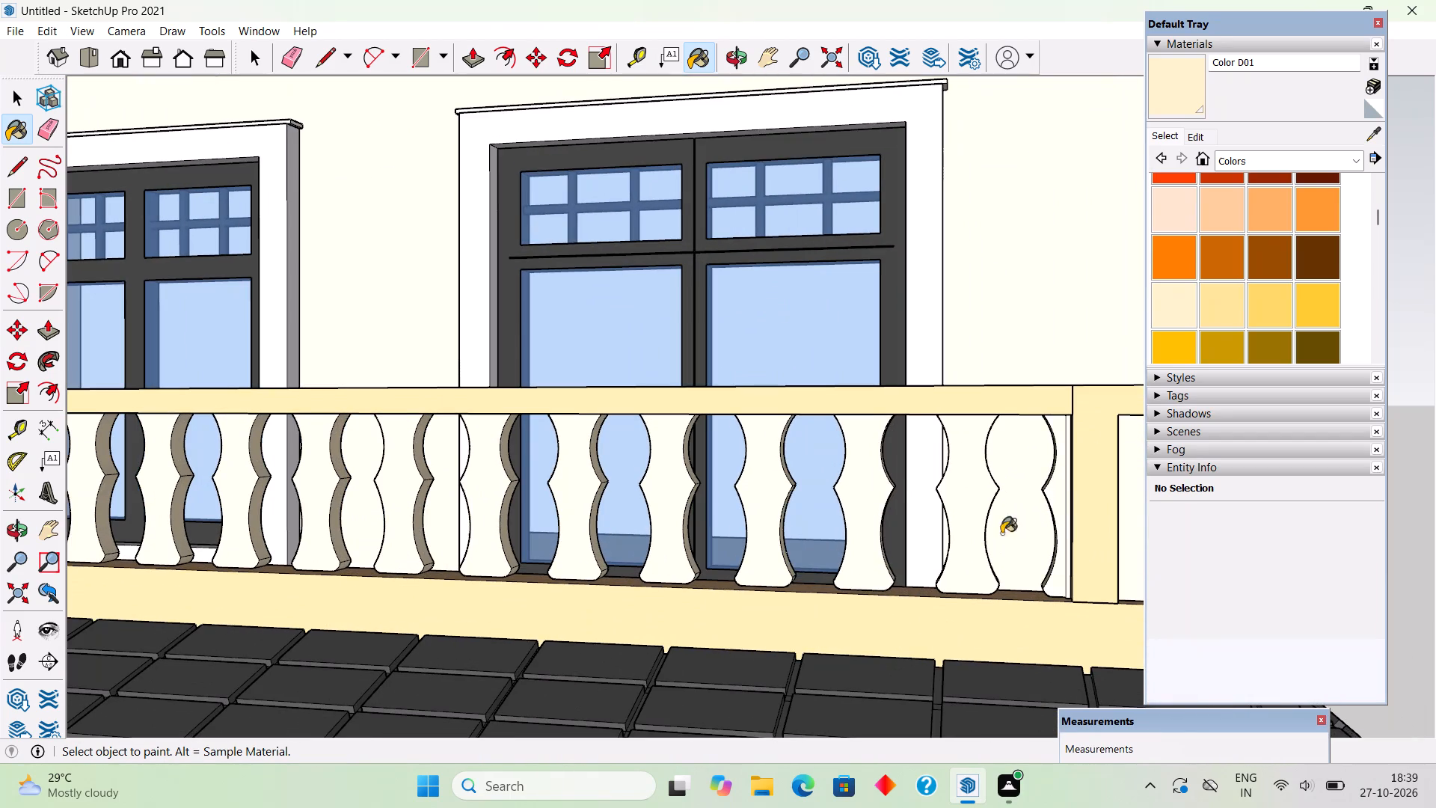
{"action": "middle_click_drag", "start_coordinate": [992, 545], "coordinate": [722, 587]}
{"action": "scroll", "coordinate": [727, 581], "scroll_direction": "down", "scroll_amount": 5}
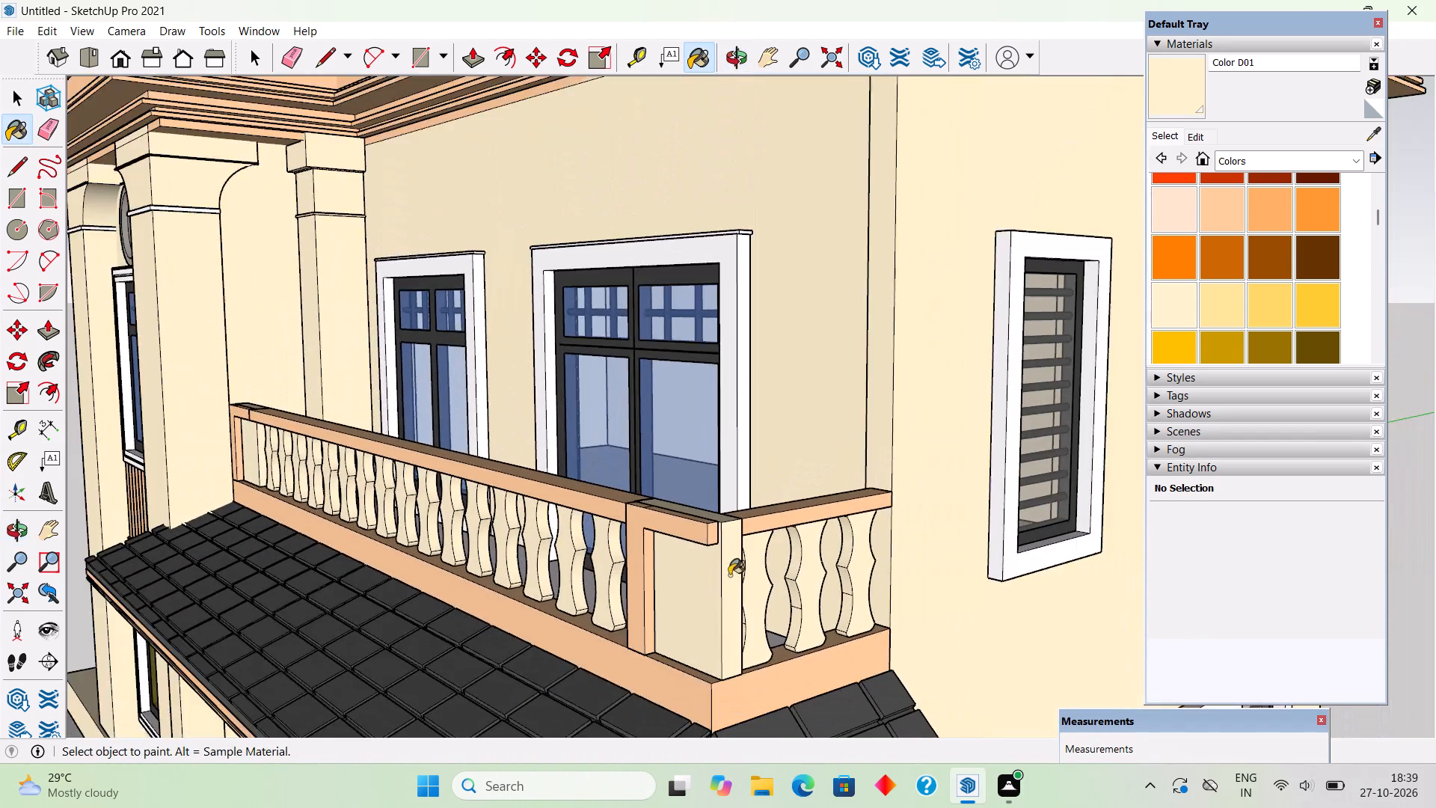
{"action": "scroll", "coordinate": [730, 575], "scroll_direction": "down", "scroll_amount": 10}
{"action": "key", "text": "space"}
Review the painted balustrade and the overall house exterior from above, below, the front and the corner.
{"action": "scroll", "coordinate": [732, 569], "scroll_direction": "down", "scroll_amount": 5}
{"action": "middle_click_drag", "start_coordinate": [725, 576], "coordinate": [865, 443]}
{"action": "scroll", "coordinate": [871, 443], "scroll_direction": "up", "scroll_amount": 2}
{"action": "scroll", "coordinate": [867, 446], "scroll_direction": "down", "scroll_amount": 4}
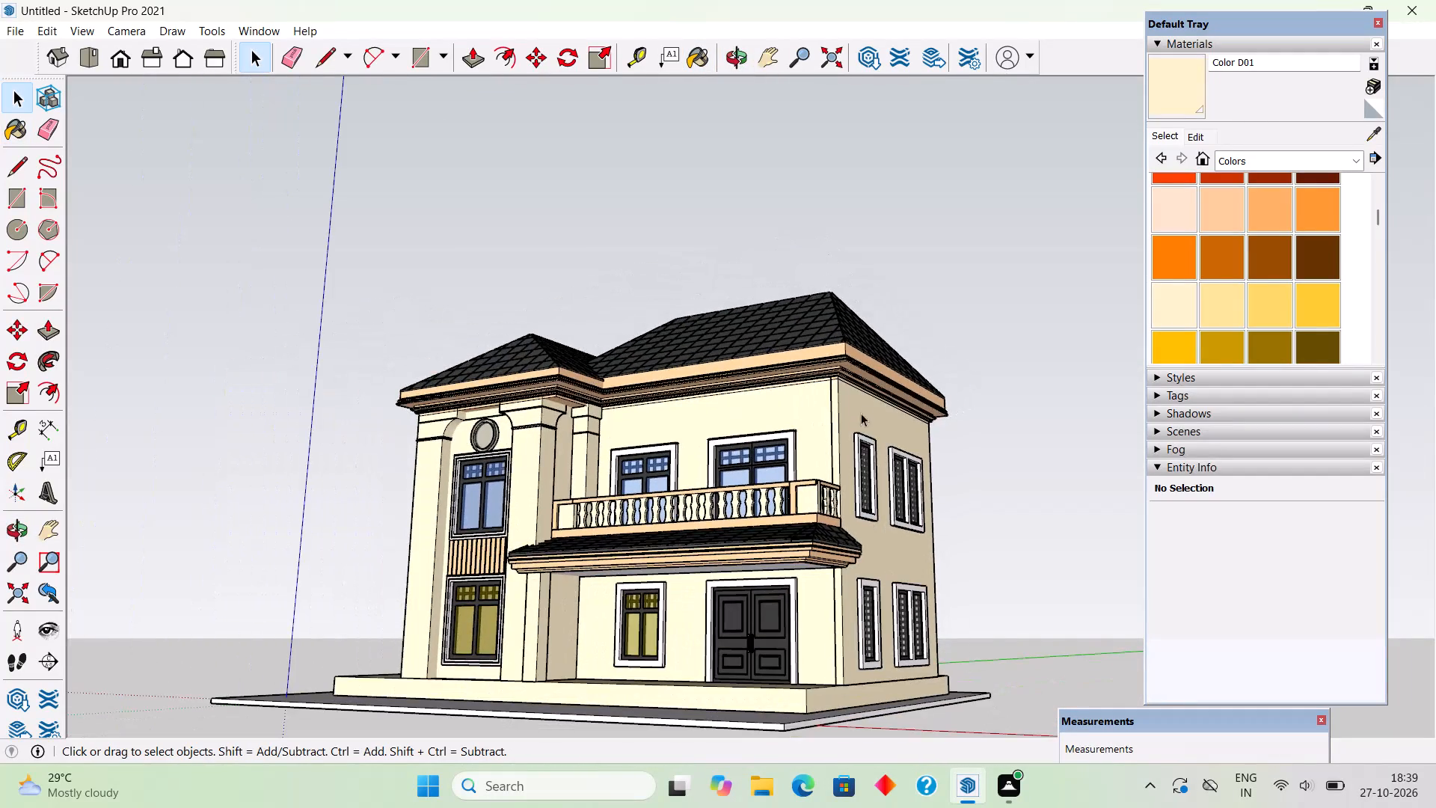
{"action": "middle_click_drag", "start_coordinate": [857, 392], "coordinate": [856, 459]}
{"action": "middle_click_drag", "start_coordinate": [854, 479], "coordinate": [863, 590]}
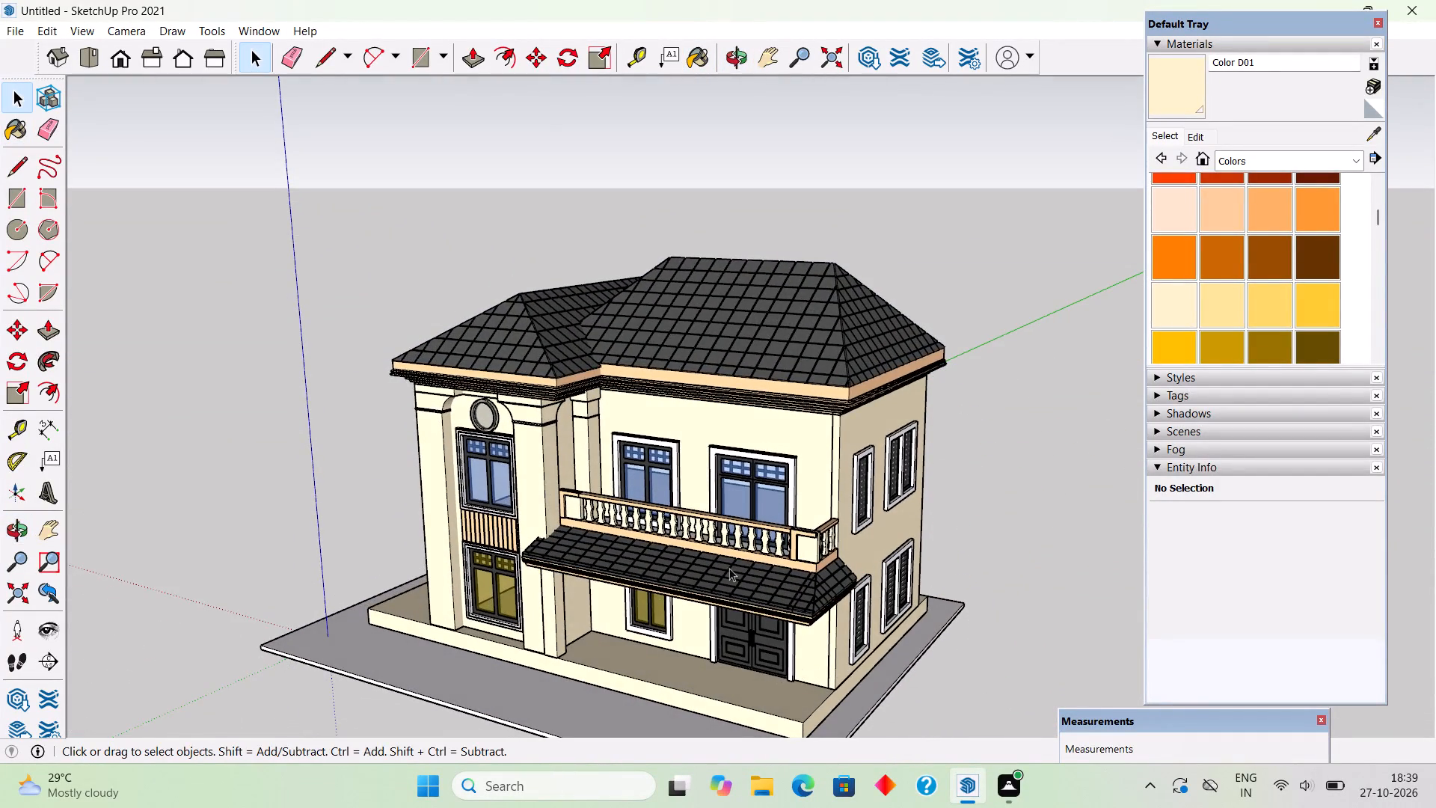
{"action": "middle_click_drag", "start_coordinate": [712, 514], "coordinate": [811, 420]}
{"action": "scroll", "coordinate": [843, 665], "scroll_direction": "up", "scroll_amount": 2}
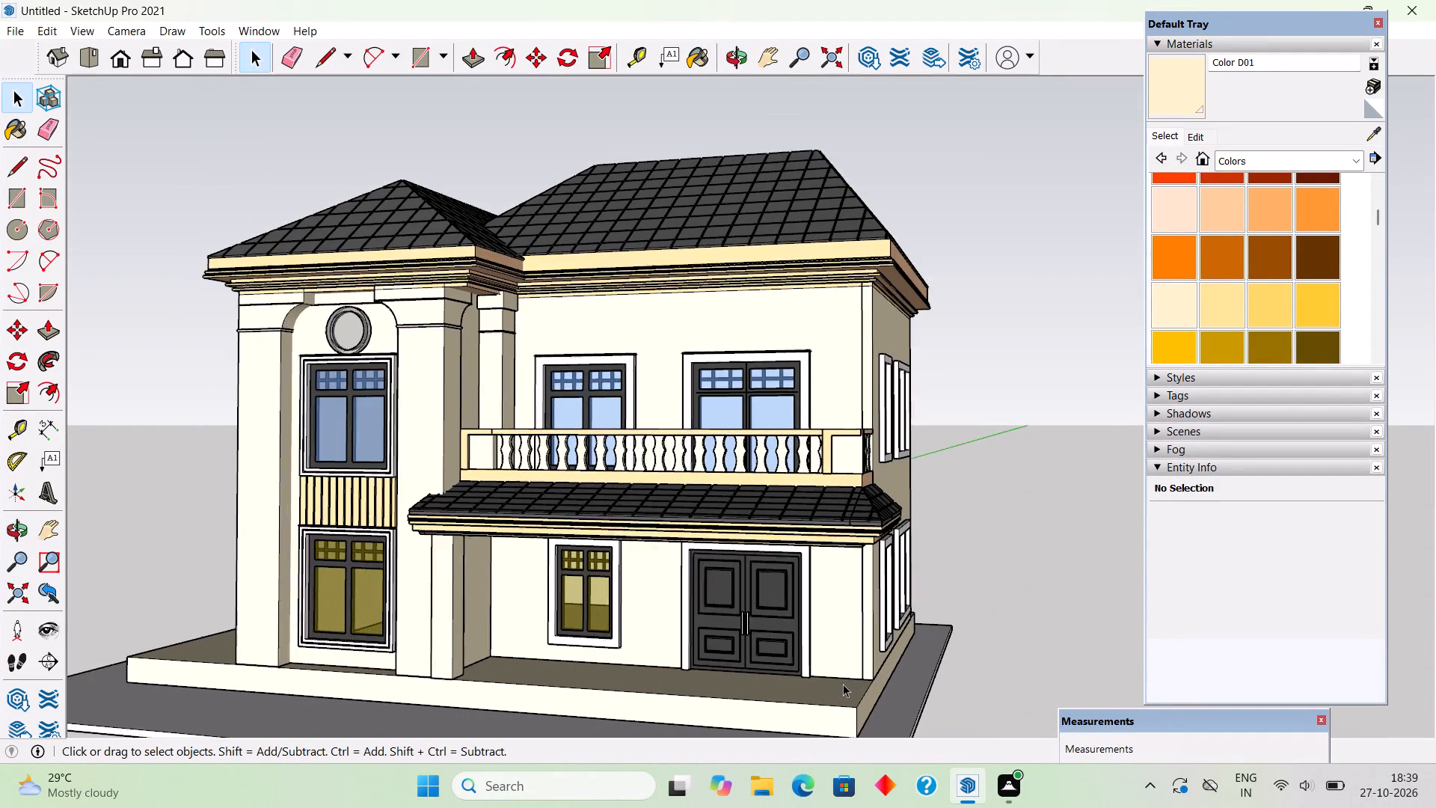
{"action": "scroll", "coordinate": [843, 684], "scroll_direction": "up", "scroll_amount": 2}
{"action": "middle_click_drag", "start_coordinate": [843, 684], "coordinate": [808, 669]}
{"action": "middle_click_drag", "start_coordinate": [827, 667], "coordinate": [749, 636]}
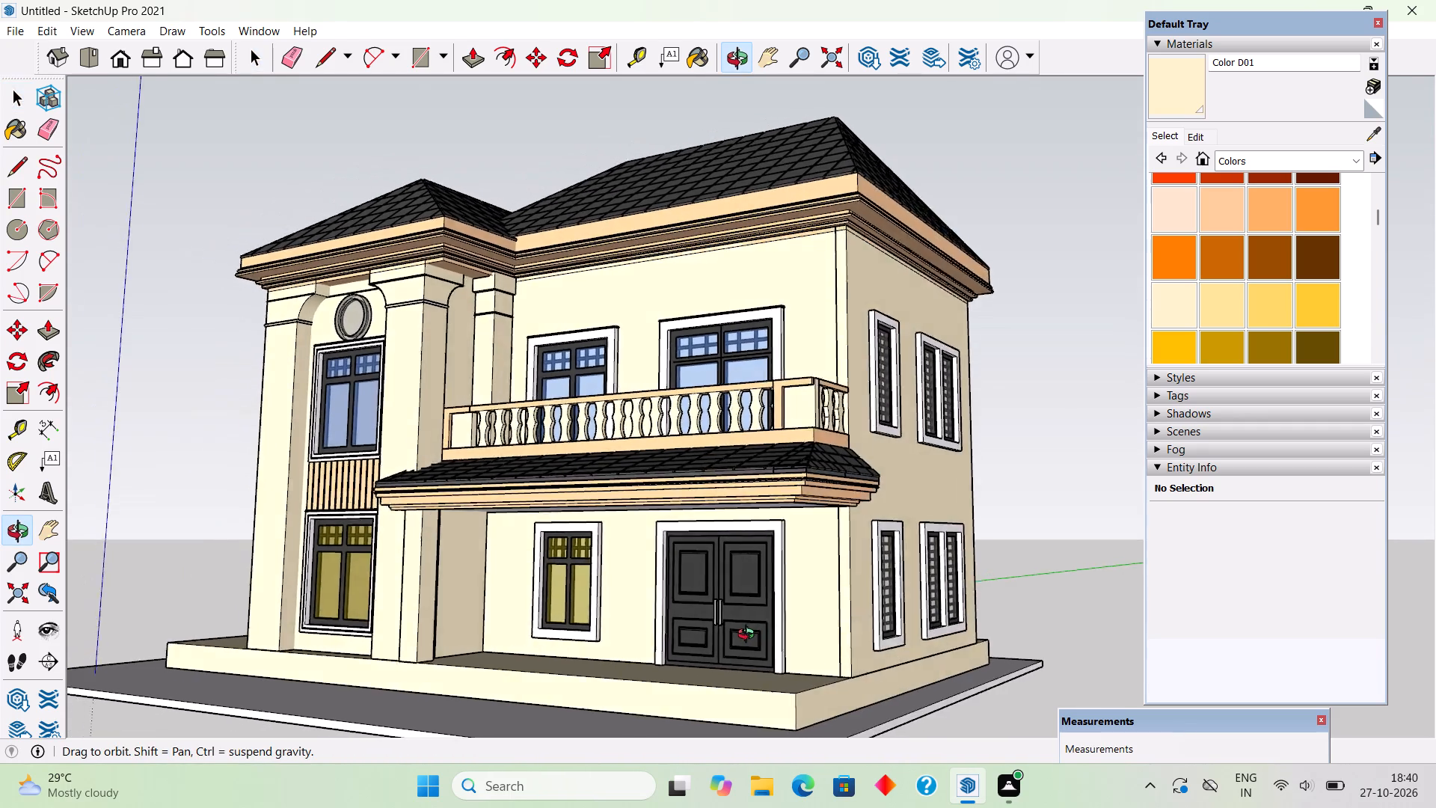
{"action": "middle_click_drag", "start_coordinate": [749, 636], "coordinate": [842, 673]}
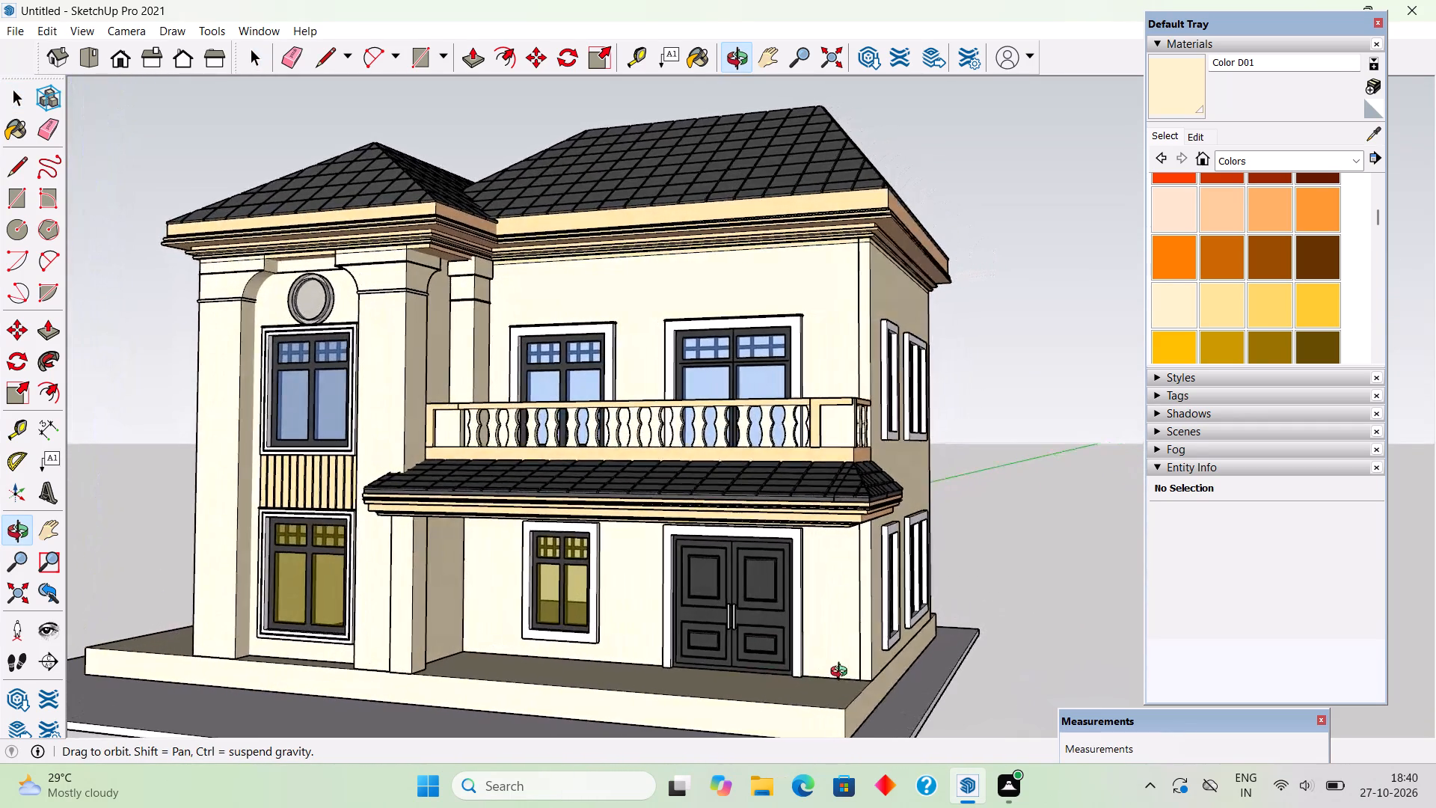
{"action": "middle_click_drag", "start_coordinate": [842, 673], "coordinate": [819, 661]}
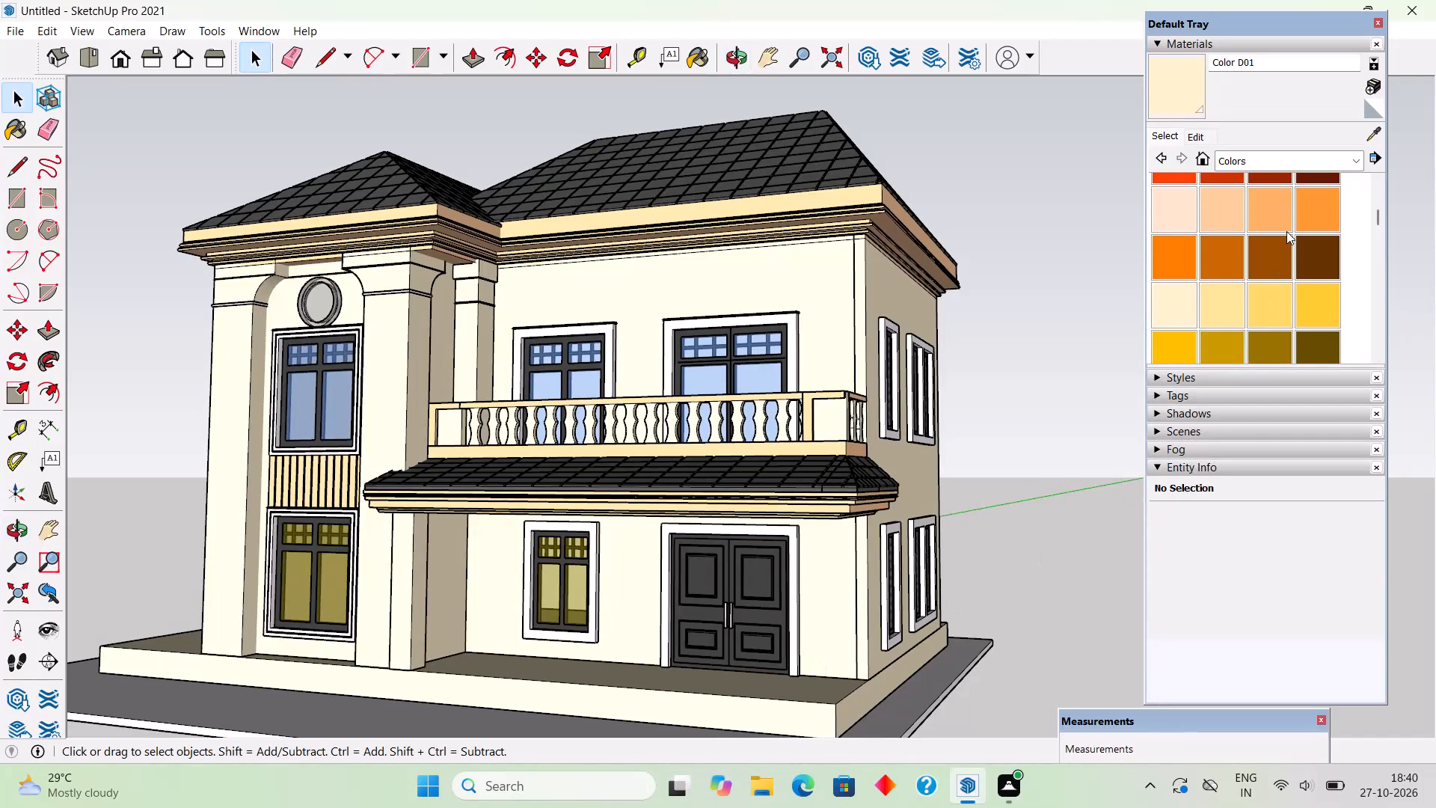
Paint both entrance door handles with the Metal Rusted material from the Metal collection.
{"action": "left_click", "coordinate": [1253, 157]}
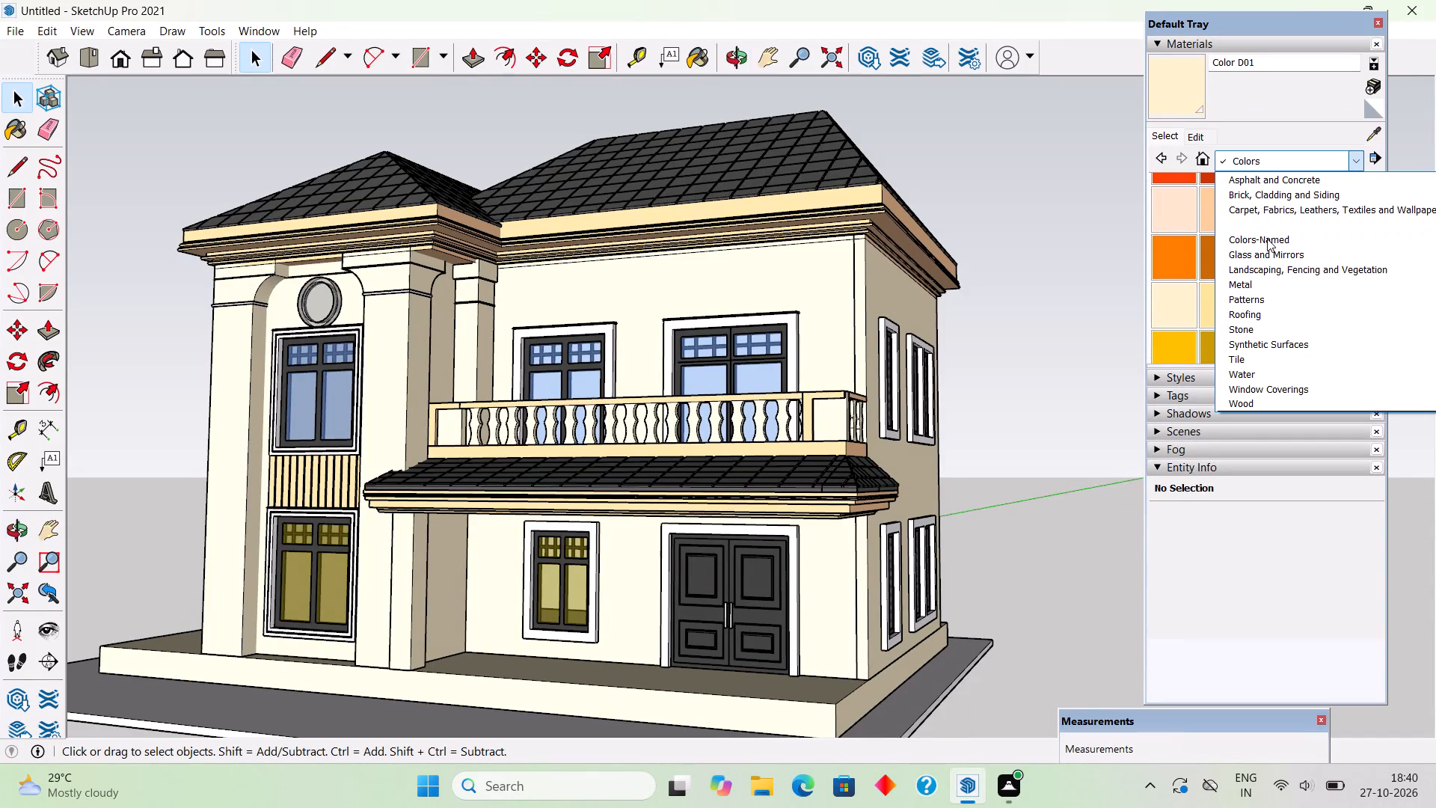
{"action": "left_click", "coordinate": [1274, 280]}
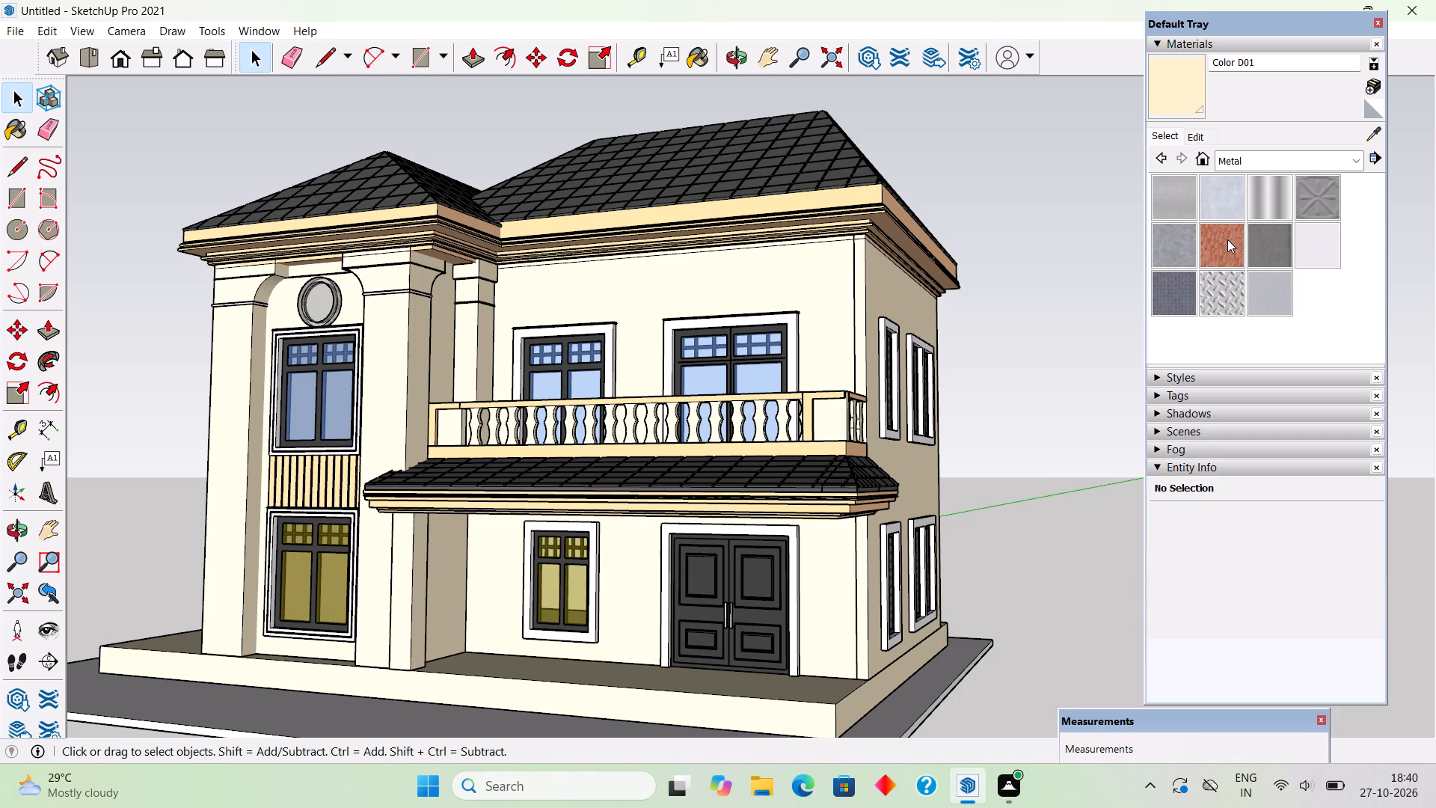
{"action": "left_click", "coordinate": [1227, 239]}
{"action": "scroll", "coordinate": [762, 606], "scroll_direction": "up", "scroll_amount": 5}
{"action": "scroll", "coordinate": [699, 632], "scroll_direction": "up", "scroll_amount": 16}
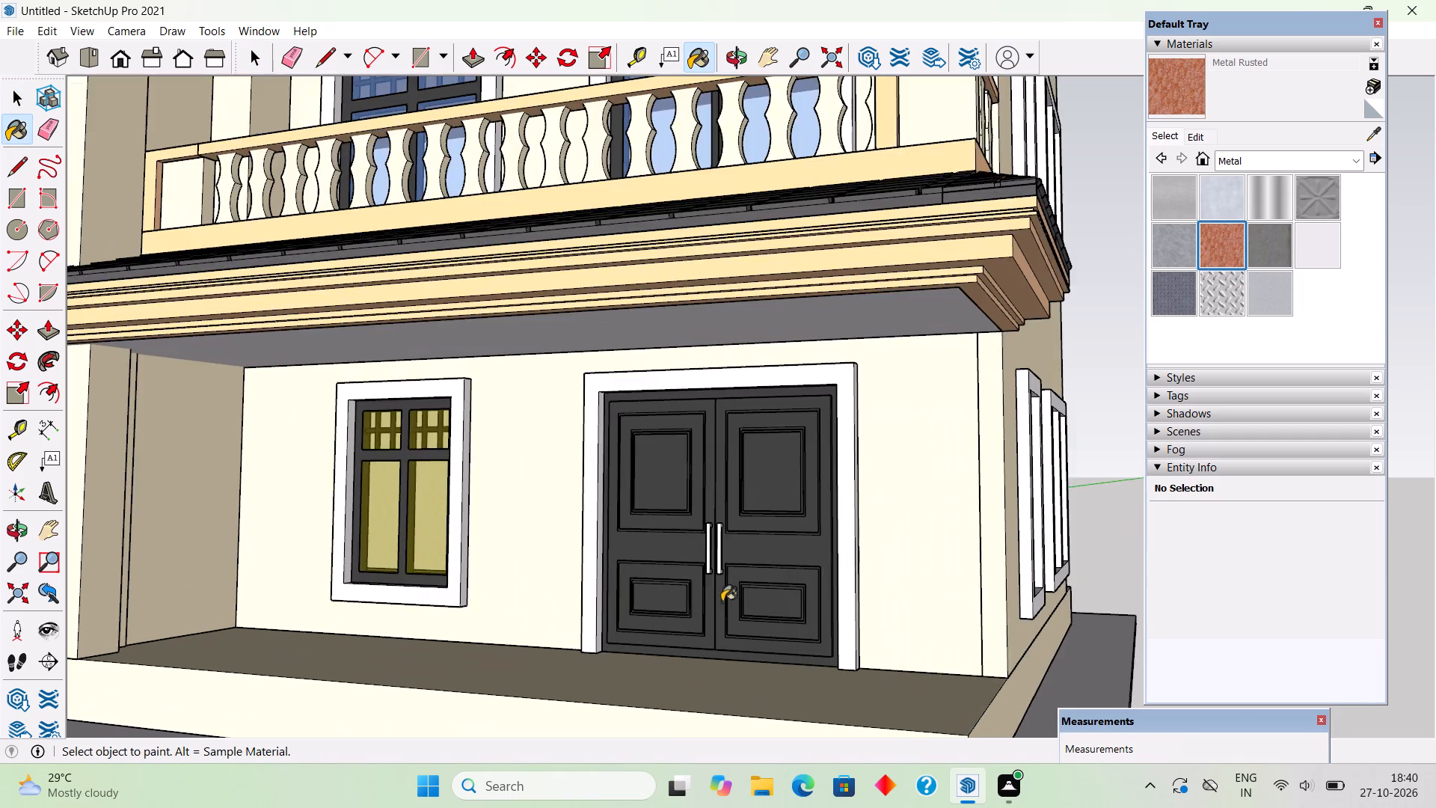
{"action": "scroll", "coordinate": [722, 602], "scroll_direction": "up", "scroll_amount": 10}
{"action": "left_click", "coordinate": [715, 512]}
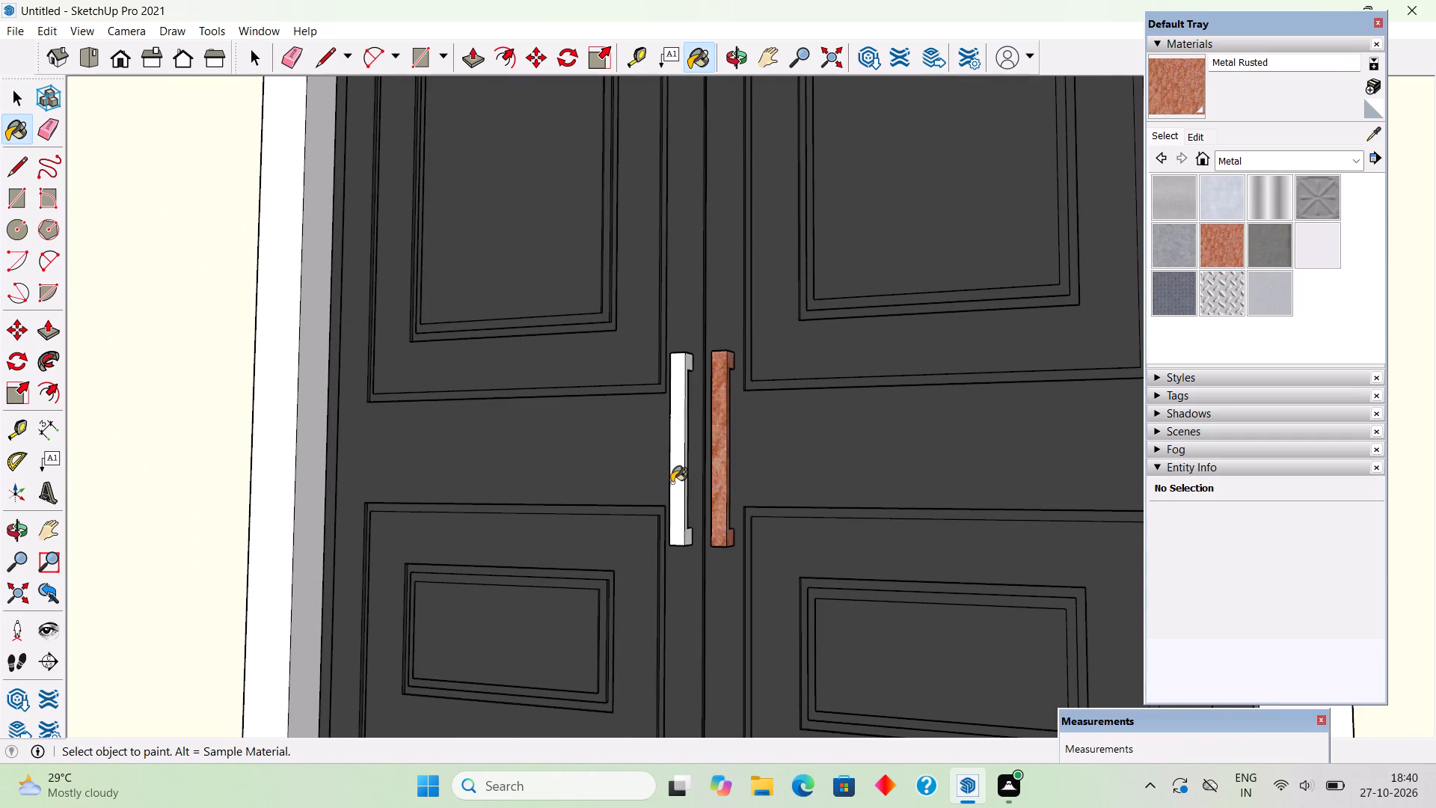
{"action": "left_click", "coordinate": [672, 482]}
Review the painted door handles against the overall house exterior from the front and the corner.
{"action": "scroll", "coordinate": [680, 479], "scroll_direction": "down", "scroll_amount": 12}
{"action": "scroll", "coordinate": [740, 536], "scroll_direction": "down", "scroll_amount": 8}
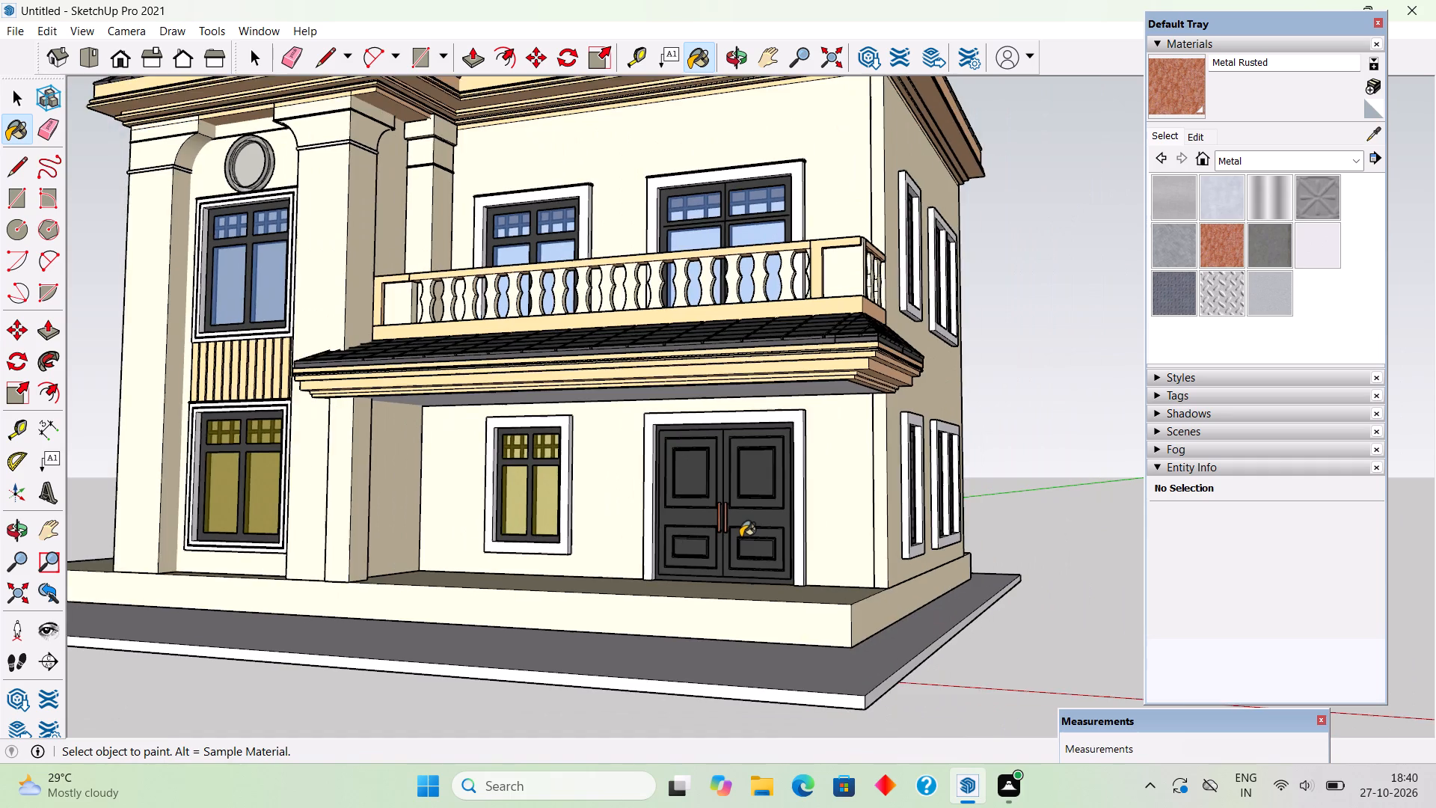
{"action": "scroll", "coordinate": [740, 543], "scroll_direction": "down", "scroll_amount": 2}
{"action": "middle_click_drag", "start_coordinate": [739, 561], "coordinate": [769, 588]}
{"action": "scroll", "coordinate": [769, 588], "scroll_direction": "down", "scroll_amount": 2}
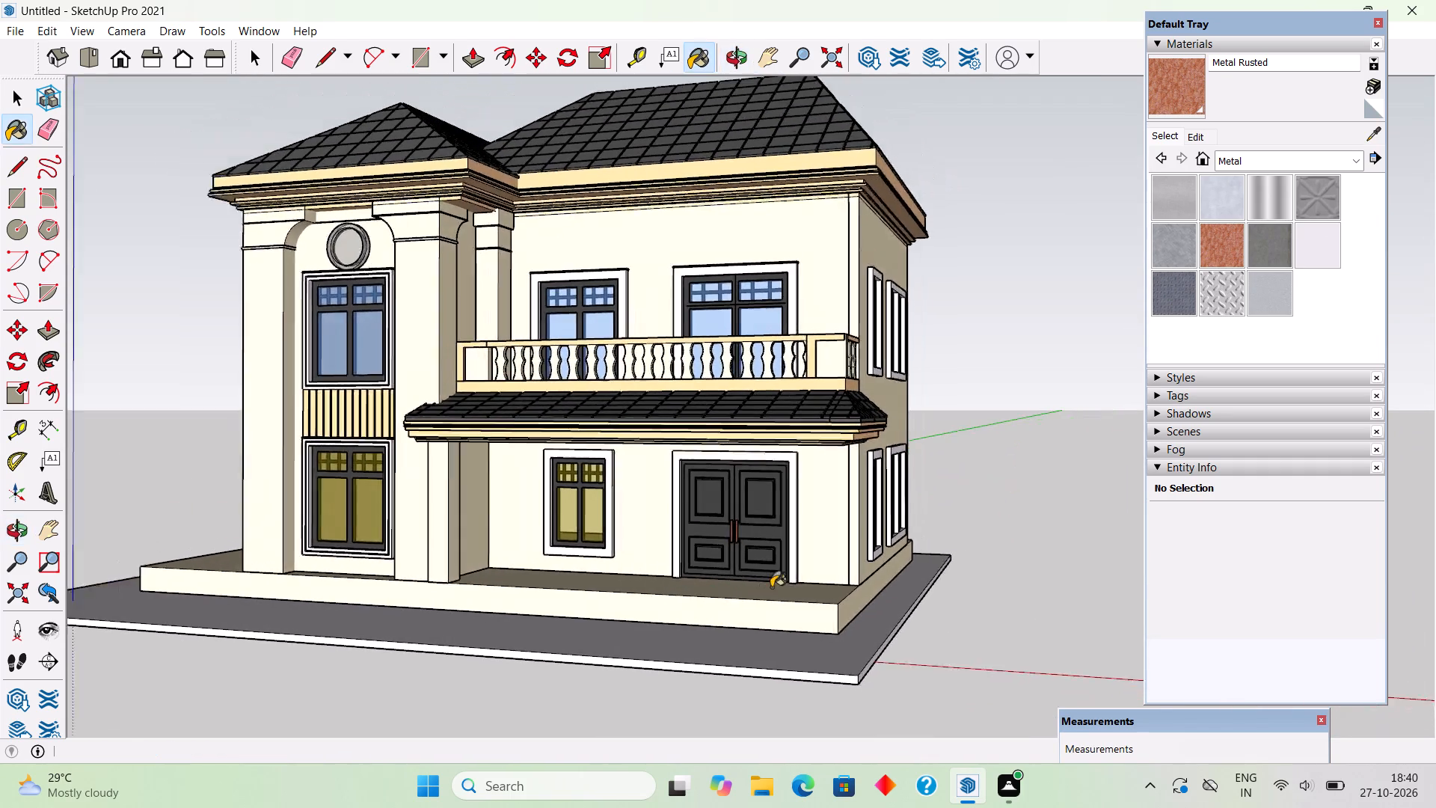
{"action": "scroll", "coordinate": [771, 587], "scroll_direction": "down", "scroll_amount": 1}
{"action": "scroll", "coordinate": [773, 275], "scroll_direction": "up", "scroll_amount": 3}
{"action": "scroll", "coordinate": [888, 352], "scroll_direction": "down", "scroll_amount": 2}
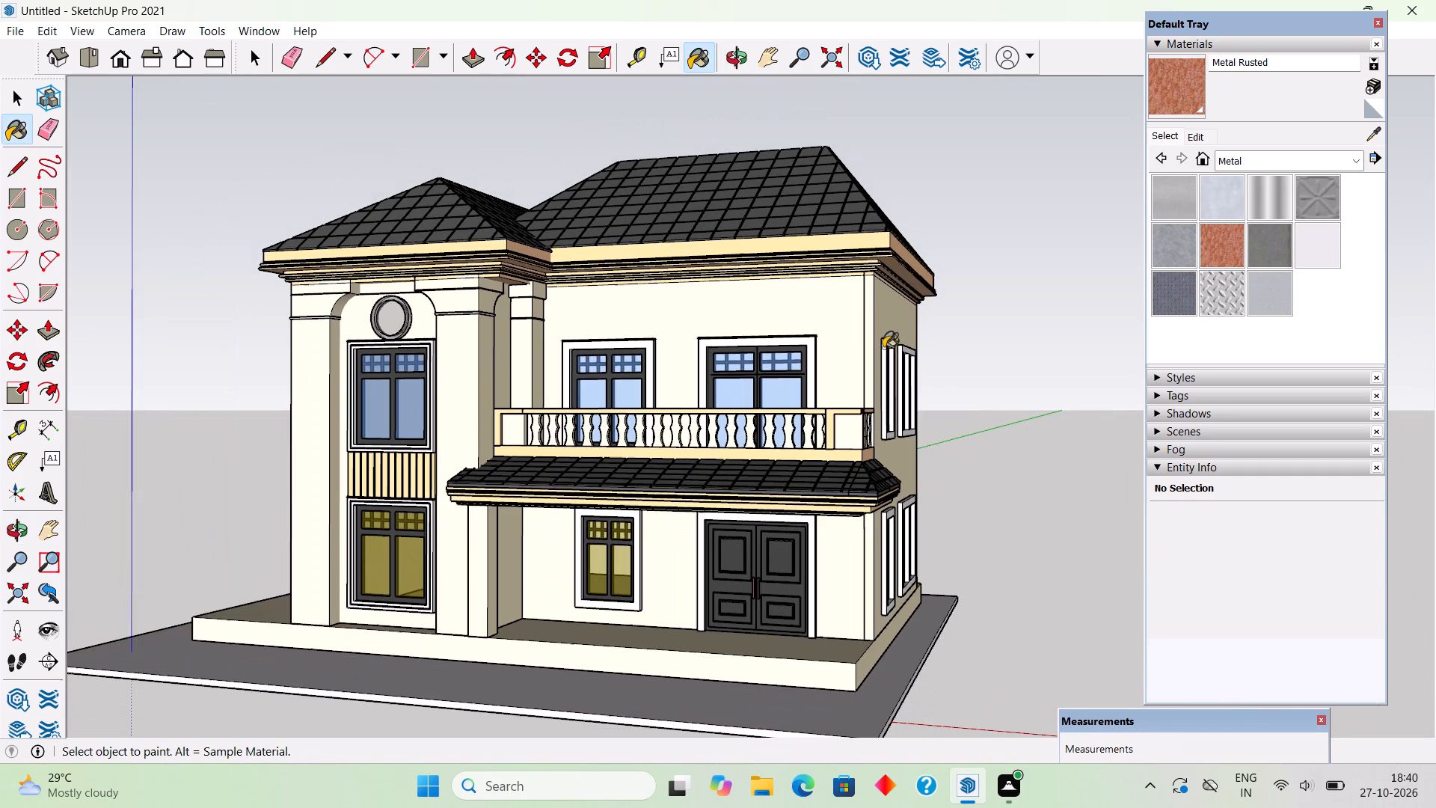
{"action": "middle_click_drag", "start_coordinate": [940, 423], "coordinate": [817, 407]}
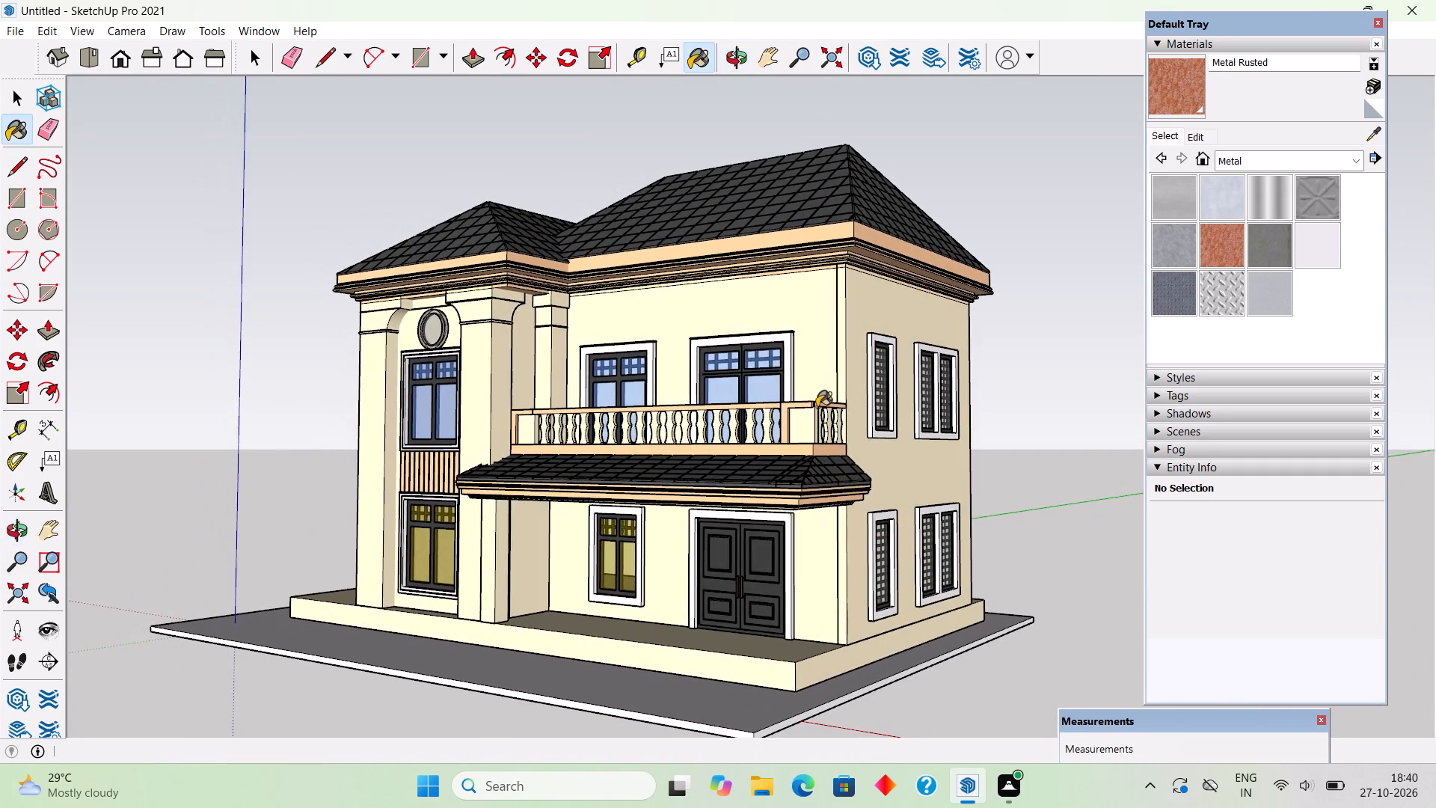
{"action": "scroll", "coordinate": [817, 407], "scroll_direction": "up", "scroll_amount": 1}
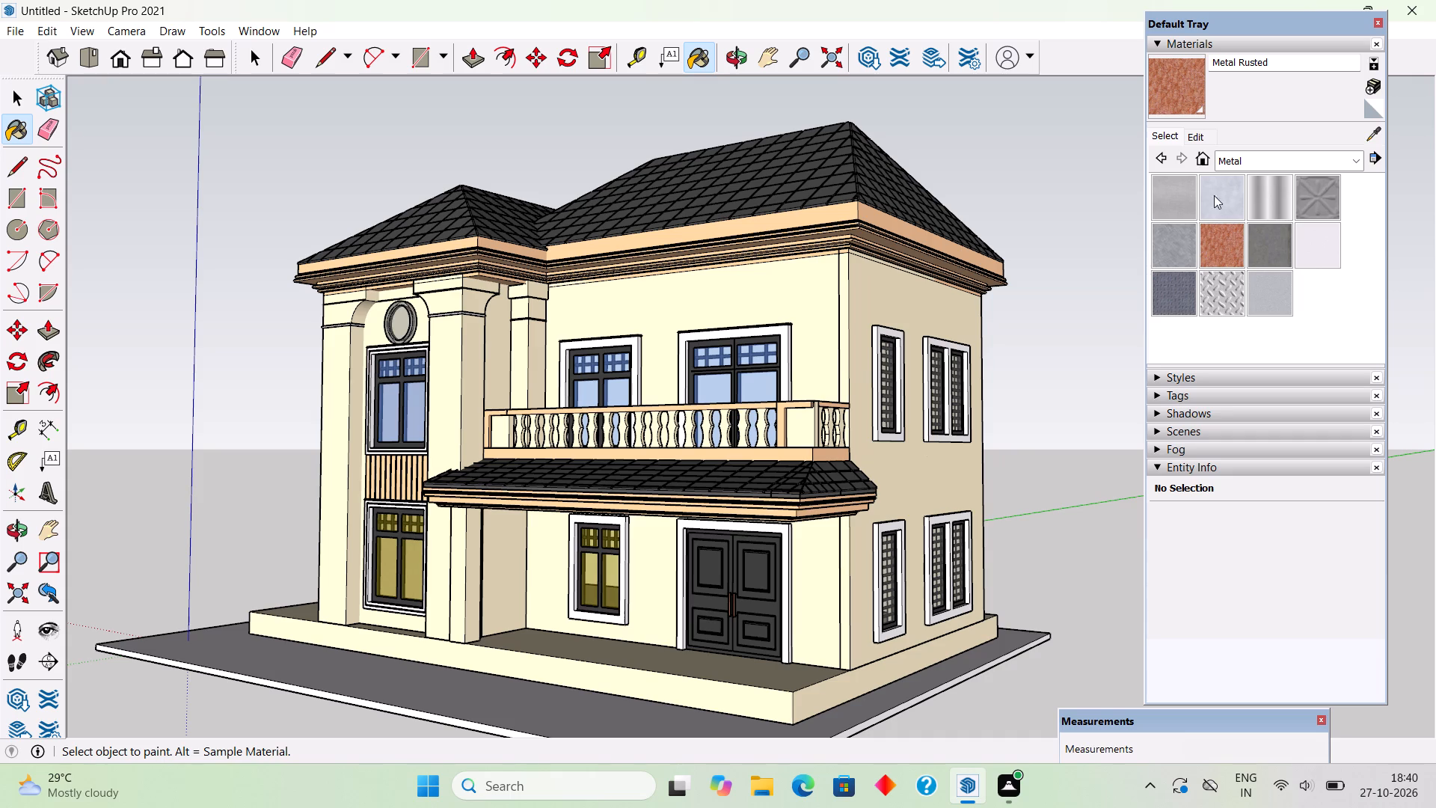
Sample Color C02 from the main roof's eaves band and paint the surrounds of the two upper windows behind the balustrade.
{"action": "left_click", "coordinate": [1160, 130]}
{"action": "left_click", "coordinate": [1373, 139]}
{"action": "scroll", "coordinate": [812, 207], "scroll_direction": "up", "scroll_amount": 1}
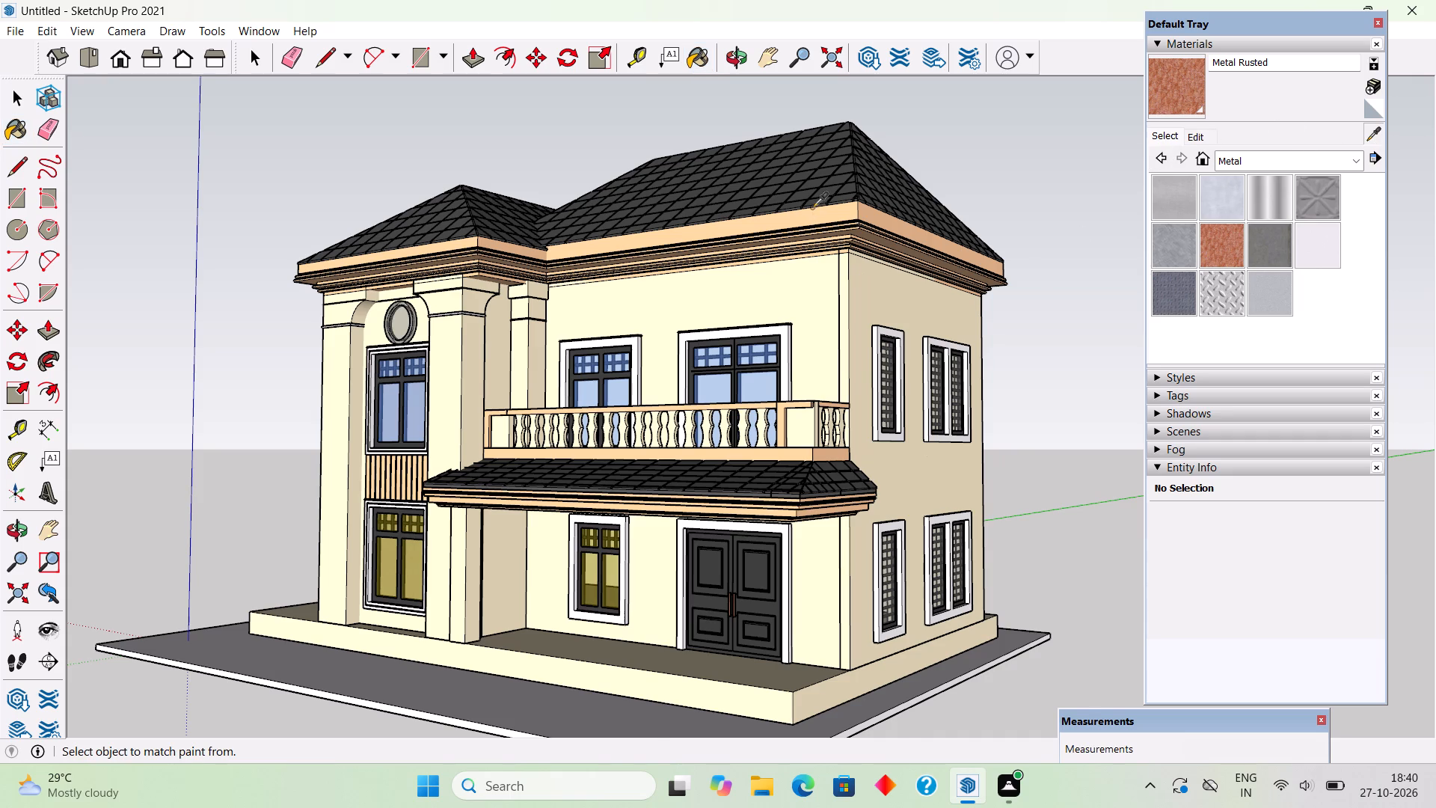
{"action": "scroll", "coordinate": [812, 207], "scroll_direction": "up", "scroll_amount": 1}
{"action": "left_click", "coordinate": [912, 228]}
{"action": "scroll", "coordinate": [553, 405], "scroll_direction": "up", "scroll_amount": 4}
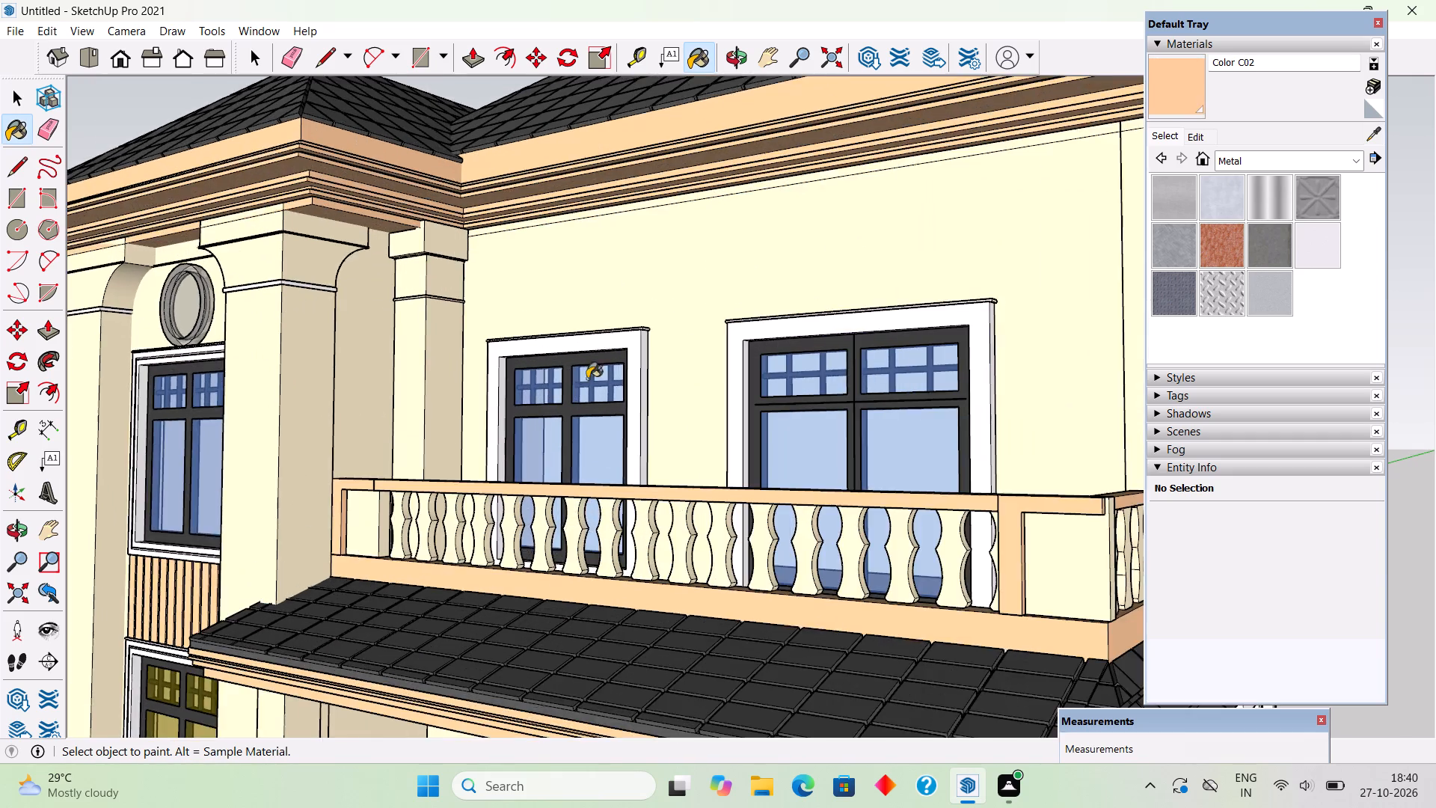
{"action": "scroll", "coordinate": [587, 379], "scroll_direction": "up", "scroll_amount": 5}
{"action": "left_click", "coordinate": [633, 343]}
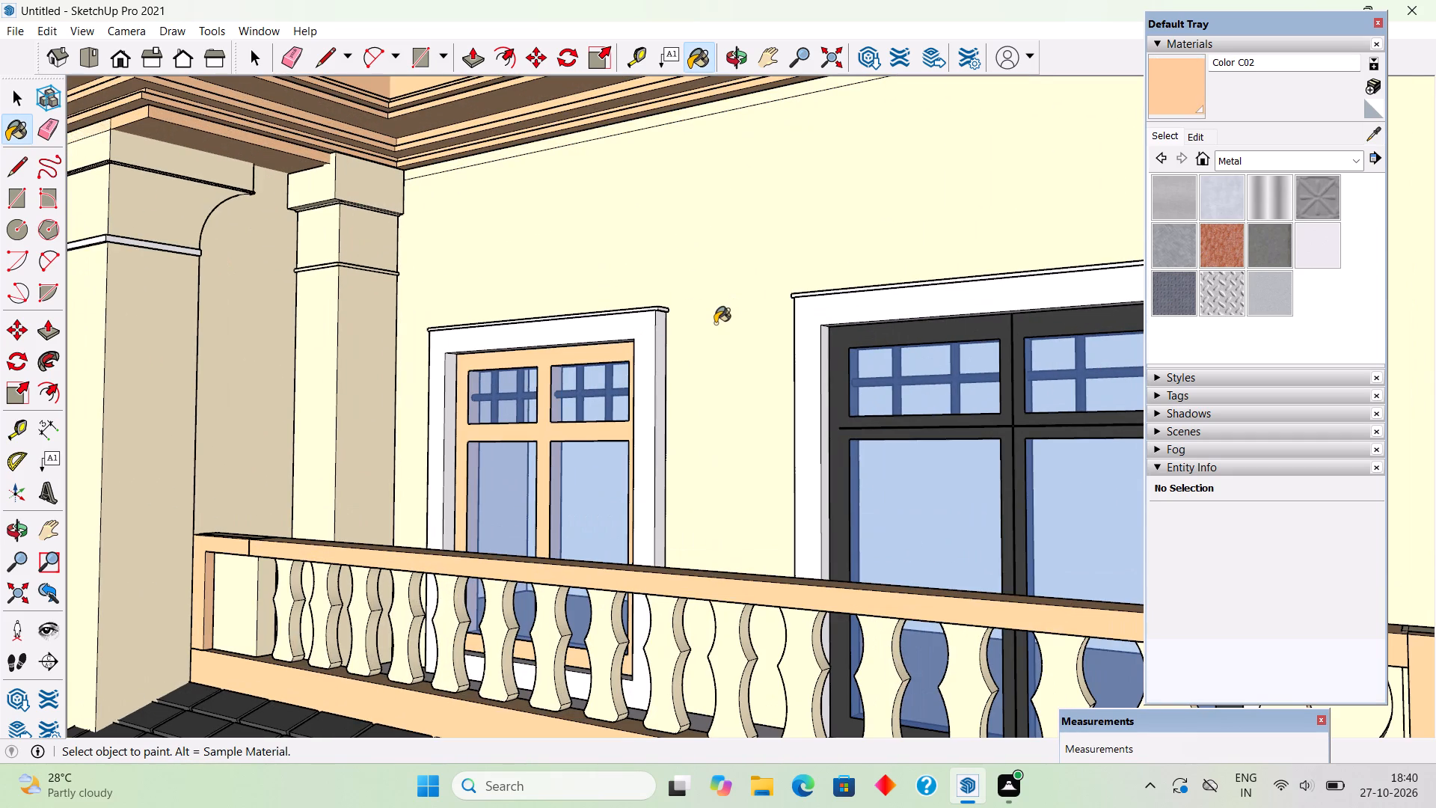
{"action": "key", "text": "ctrl+z"}
{"action": "left_click", "coordinate": [645, 321]}
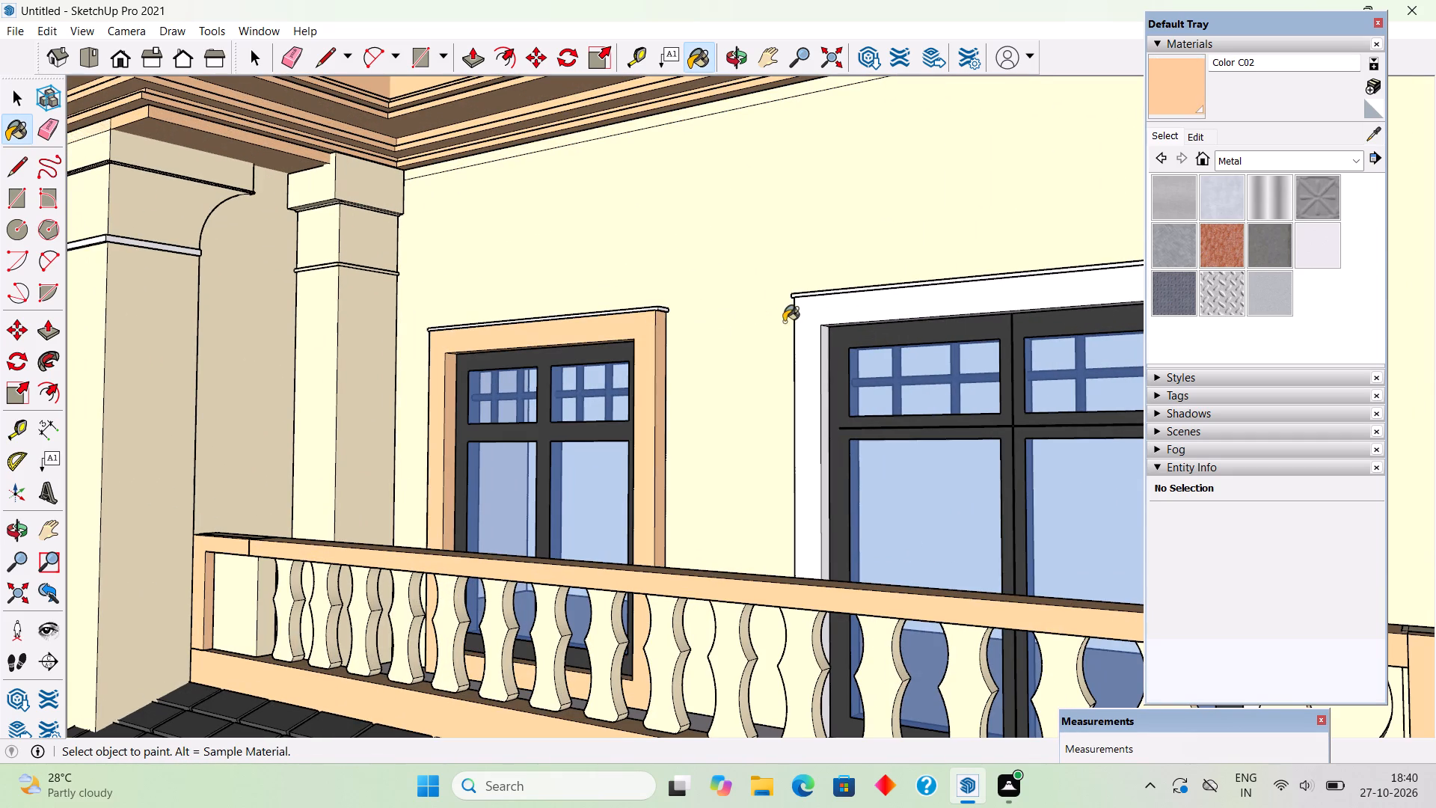
{"action": "left_click", "coordinate": [796, 322]}
Paint the surrounds of the ground-floor front window, the entrance door and both tower windows with Color C02.
{"action": "scroll", "coordinate": [802, 322], "scroll_direction": "down", "scroll_amount": 9}
{"action": "scroll", "coordinate": [799, 349], "scroll_direction": "up", "scroll_amount": 1}
{"action": "scroll", "coordinate": [799, 349], "scroll_direction": "down", "scroll_amount": 5}
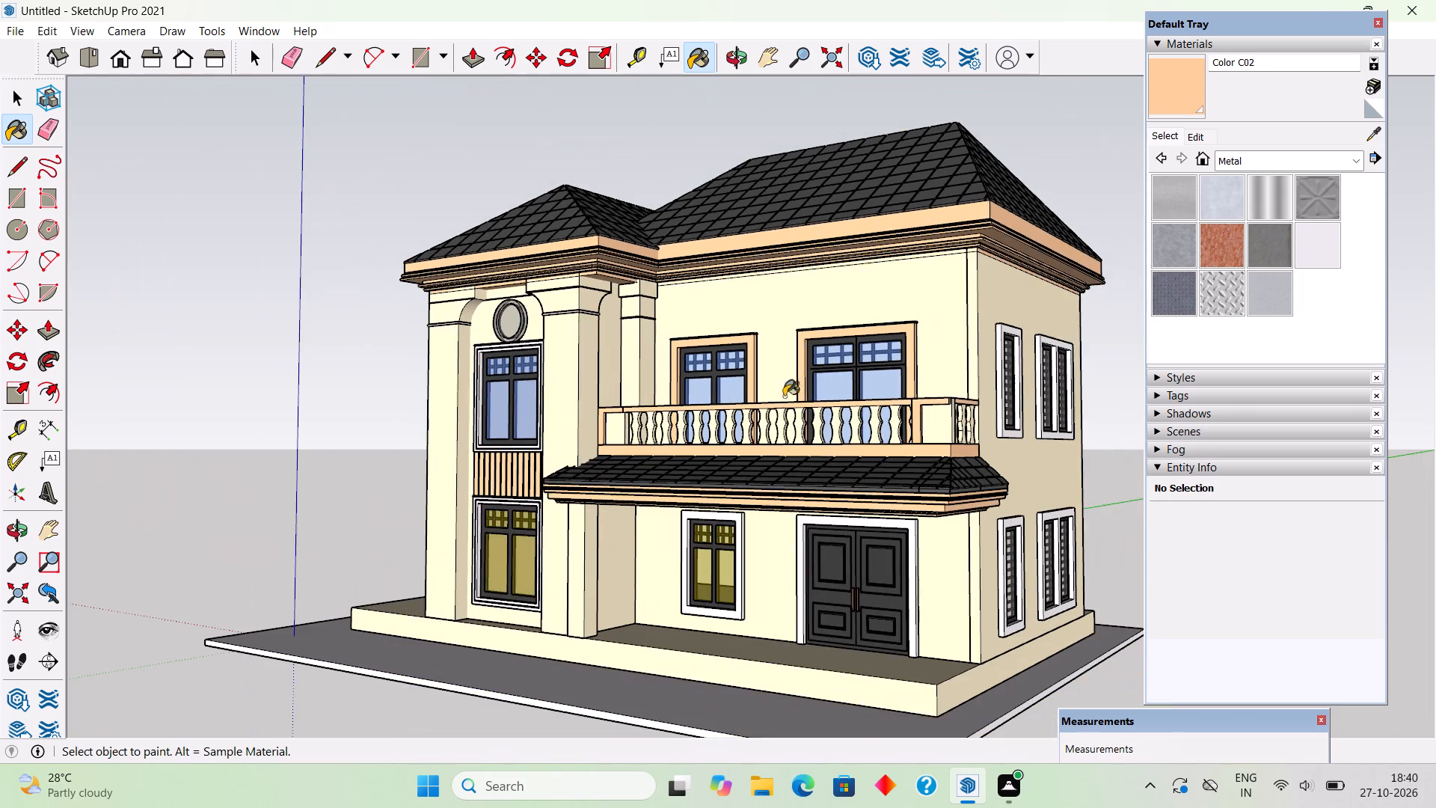
{"action": "scroll", "coordinate": [741, 557], "scroll_direction": "up", "scroll_amount": 5}
{"action": "left_click", "coordinate": [741, 556]}
{"action": "left_click", "coordinate": [844, 497]}
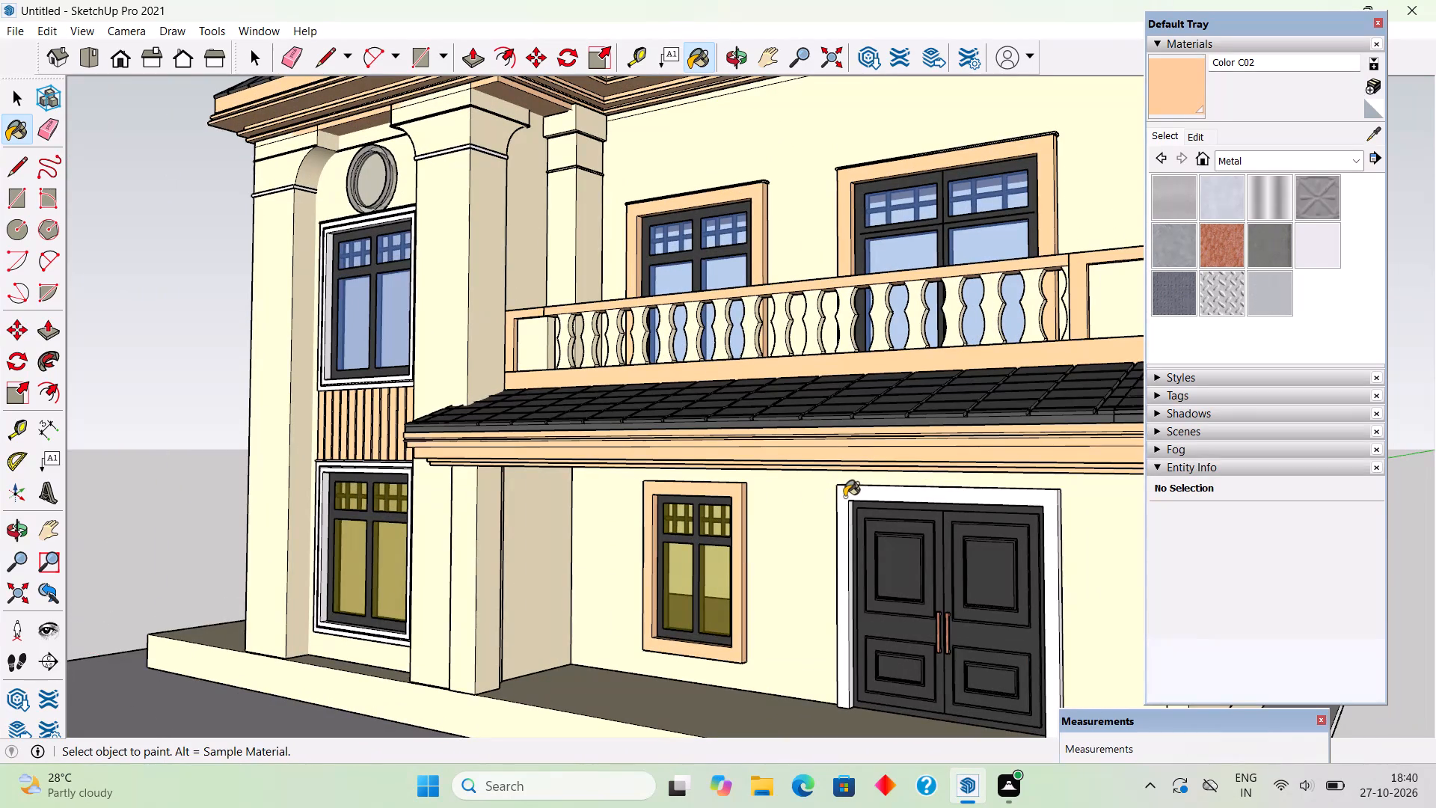
{"action": "scroll", "coordinate": [366, 495], "scroll_direction": "up", "scroll_amount": 10}
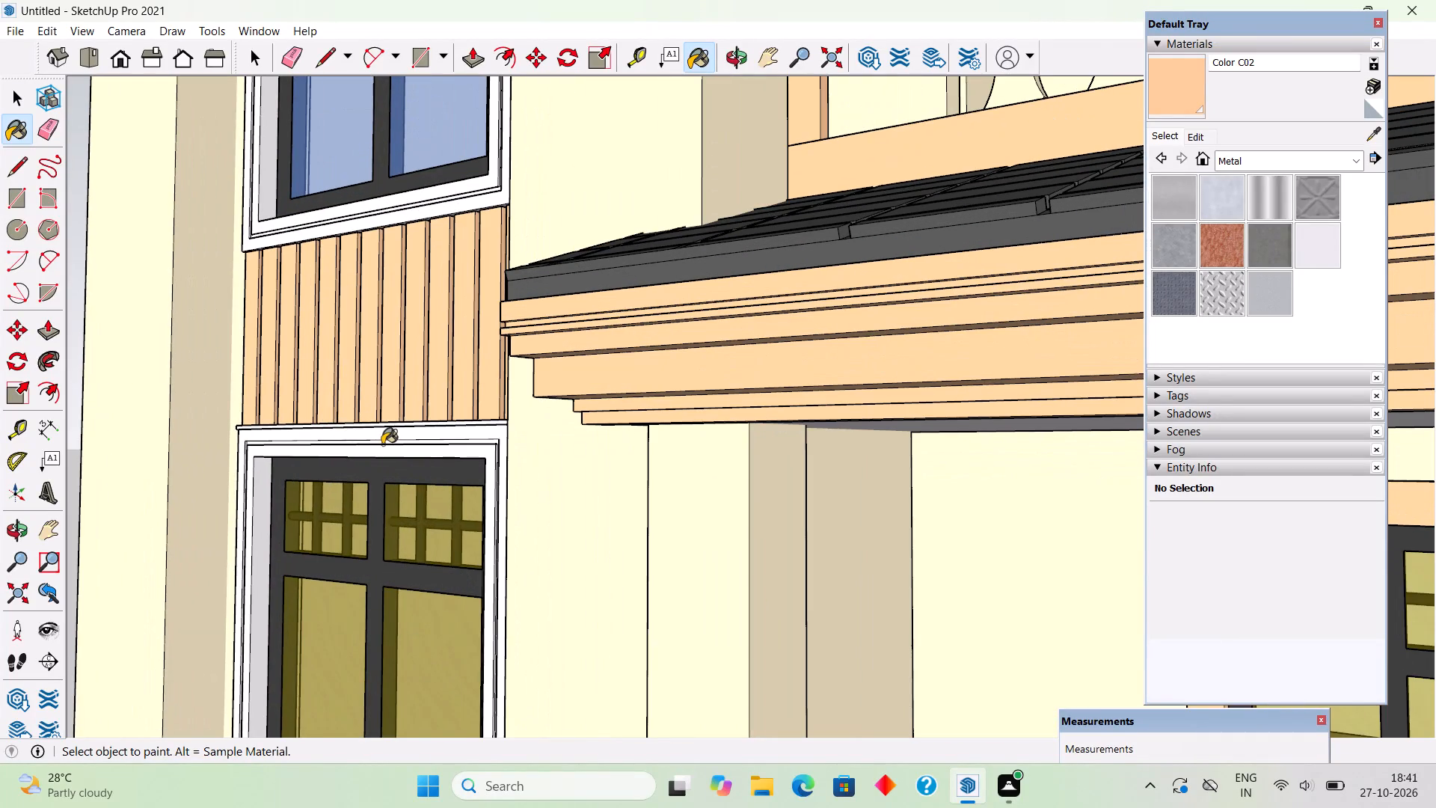
{"action": "left_click", "coordinate": [382, 444]}
{"action": "left_click", "coordinate": [427, 205]}
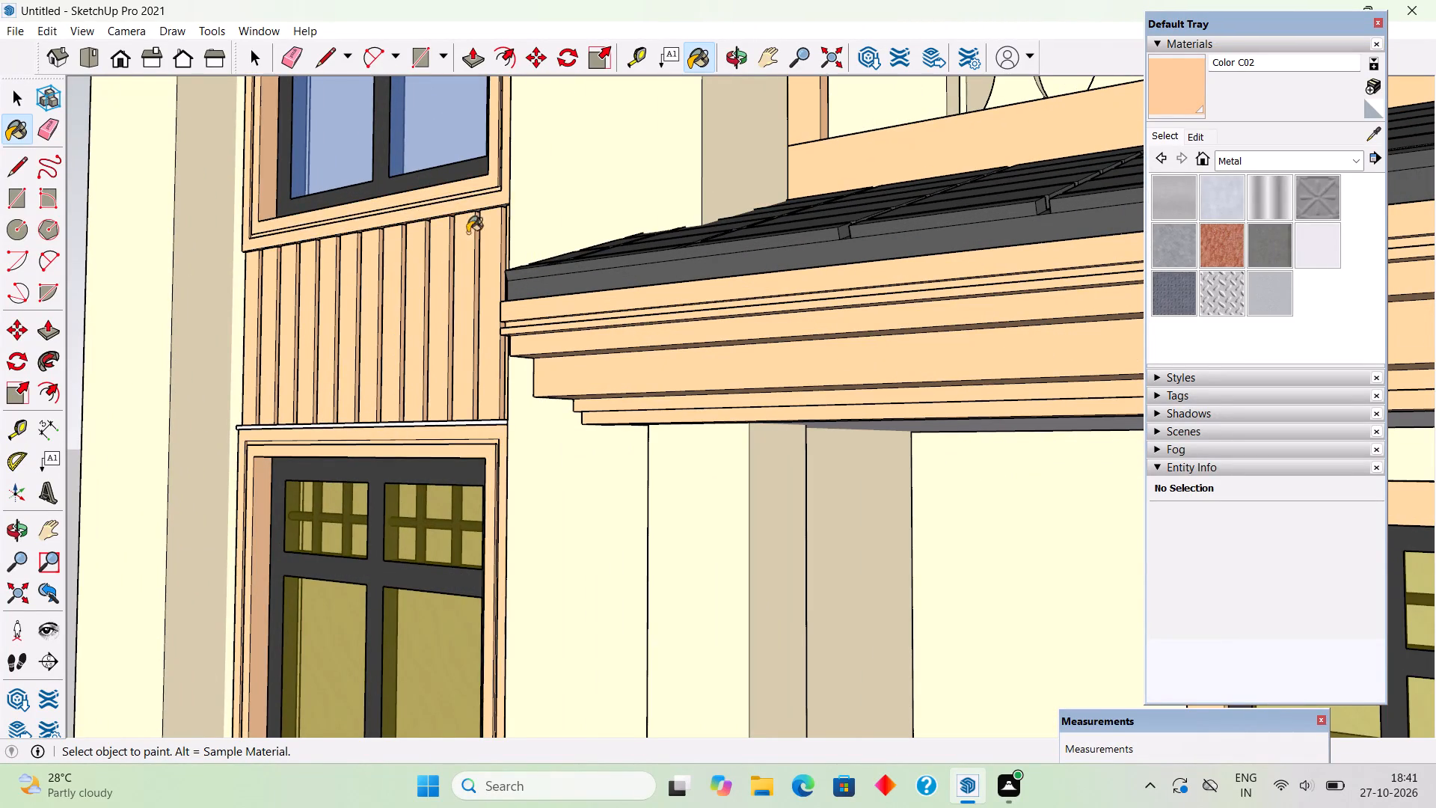
Paint the surrounds of all four windows on the house's side wall with Color C02.
{"action": "scroll", "coordinate": [495, 278], "scroll_direction": "down", "scroll_amount": 18}
{"action": "scroll", "coordinate": [564, 560], "scroll_direction": "down", "scroll_amount": 2}
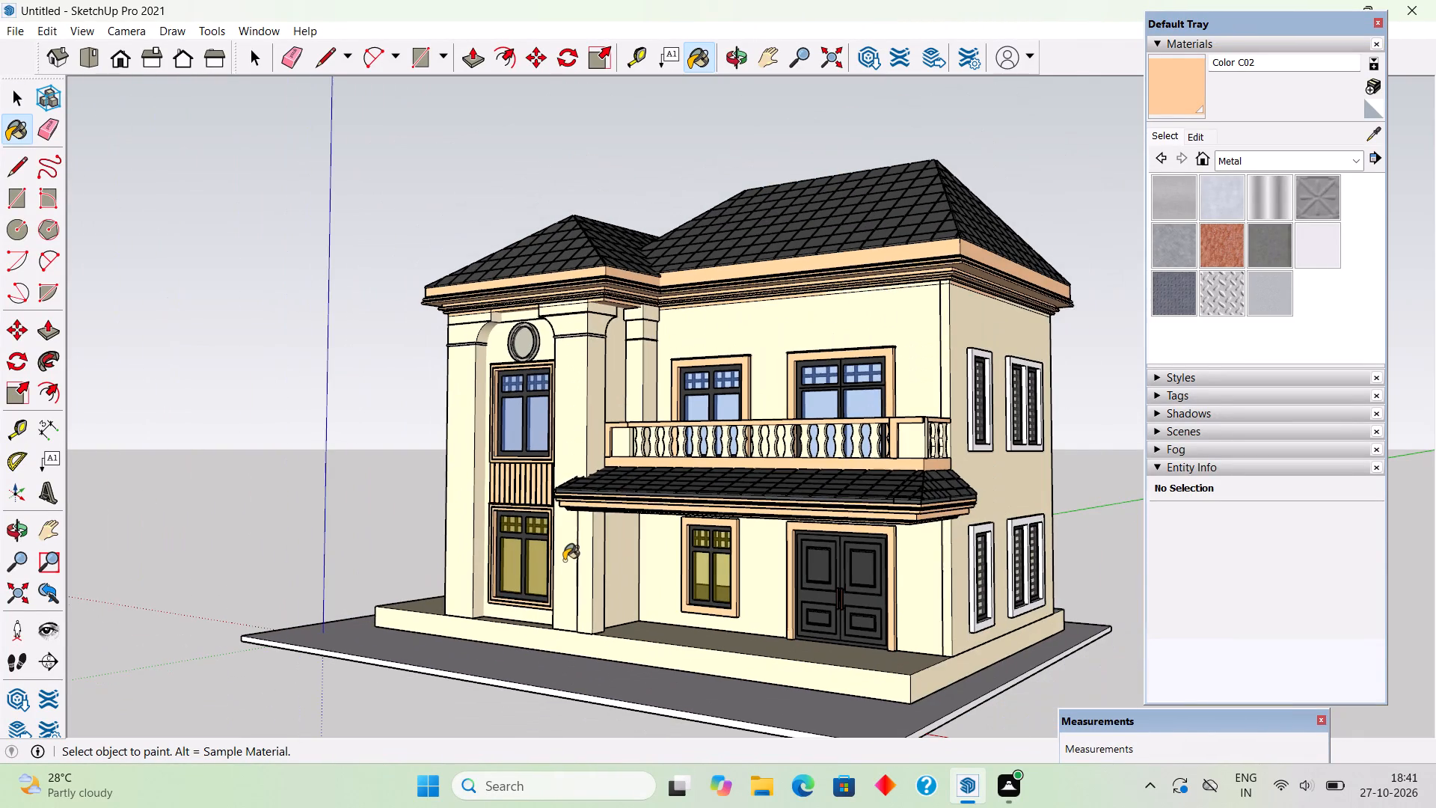
{"action": "scroll", "coordinate": [556, 576], "scroll_direction": "down", "scroll_amount": 1}
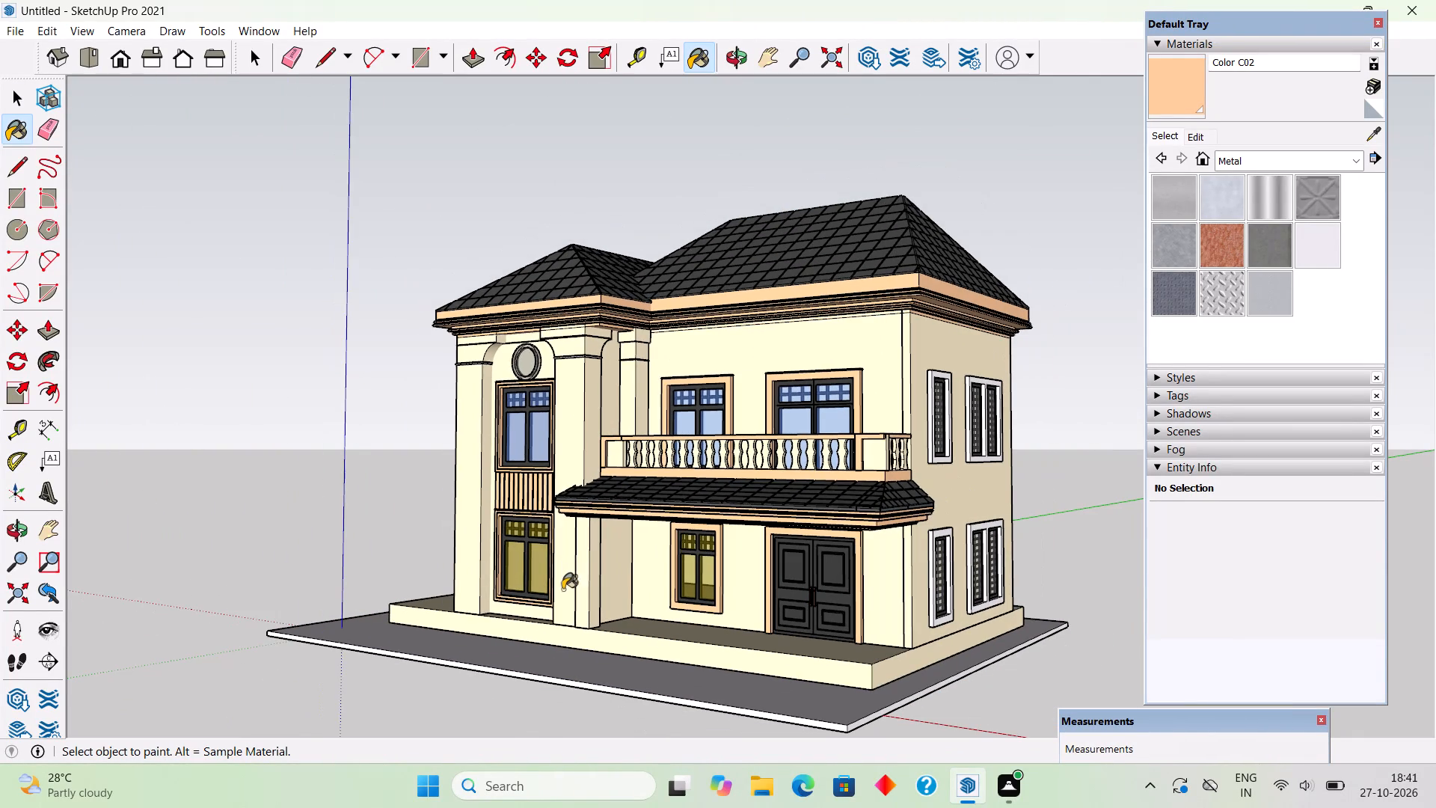
{"action": "scroll", "coordinate": [1002, 607], "scroll_direction": "up", "scroll_amount": 5}
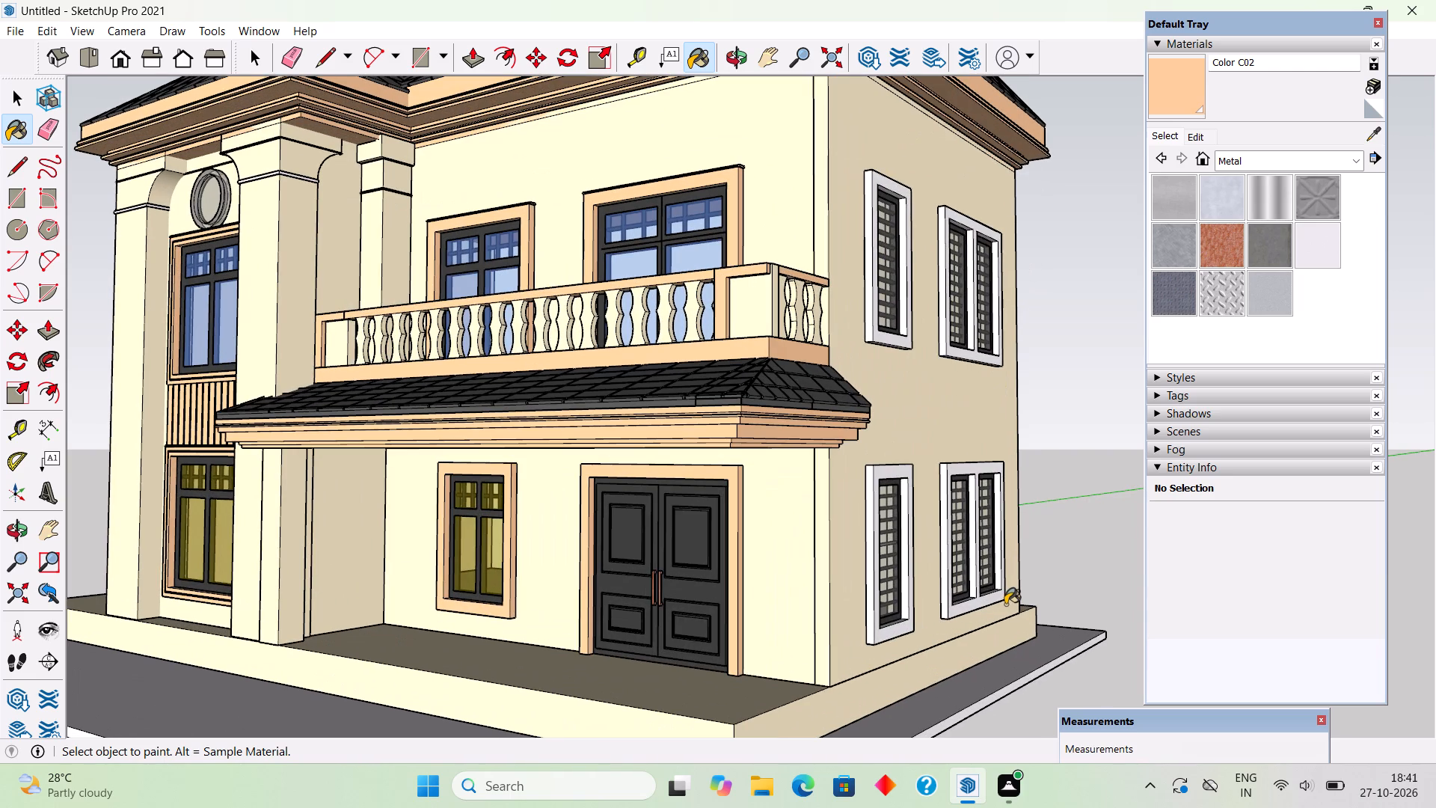
{"action": "left_click", "coordinate": [874, 479]}
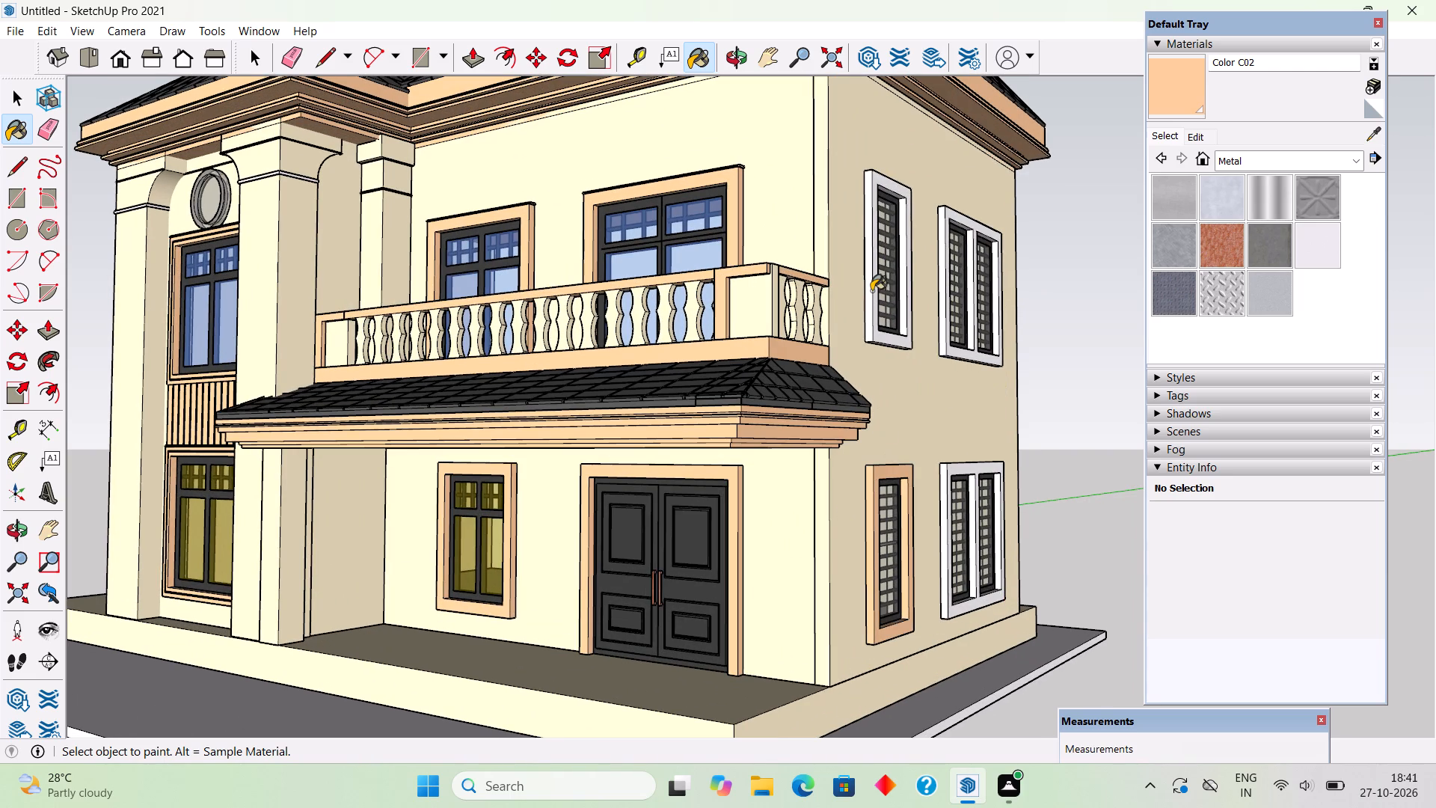
{"action": "left_click", "coordinate": [872, 288]}
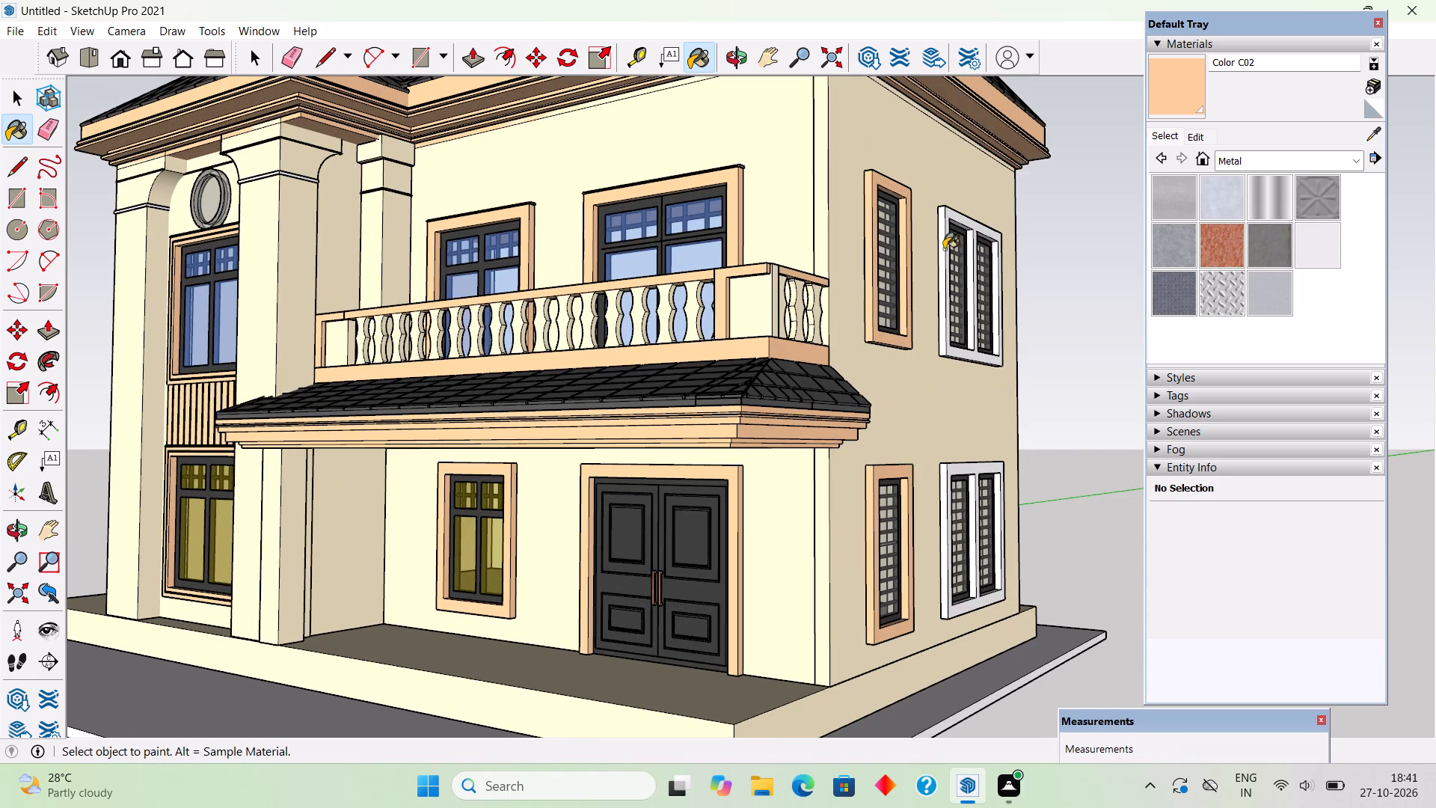
{"action": "left_click", "coordinate": [943, 251]}
{"action": "left_click", "coordinate": [955, 469]}
Review the painted window and door surrounds on the front and side of the house from low and high angles.
{"action": "scroll", "coordinate": [949, 472], "scroll_direction": "down", "scroll_amount": 4}
{"action": "scroll", "coordinate": [918, 561], "scroll_direction": "down", "scroll_amount": 2}
{"action": "middle_click_drag", "start_coordinate": [837, 627], "coordinate": [874, 560]}
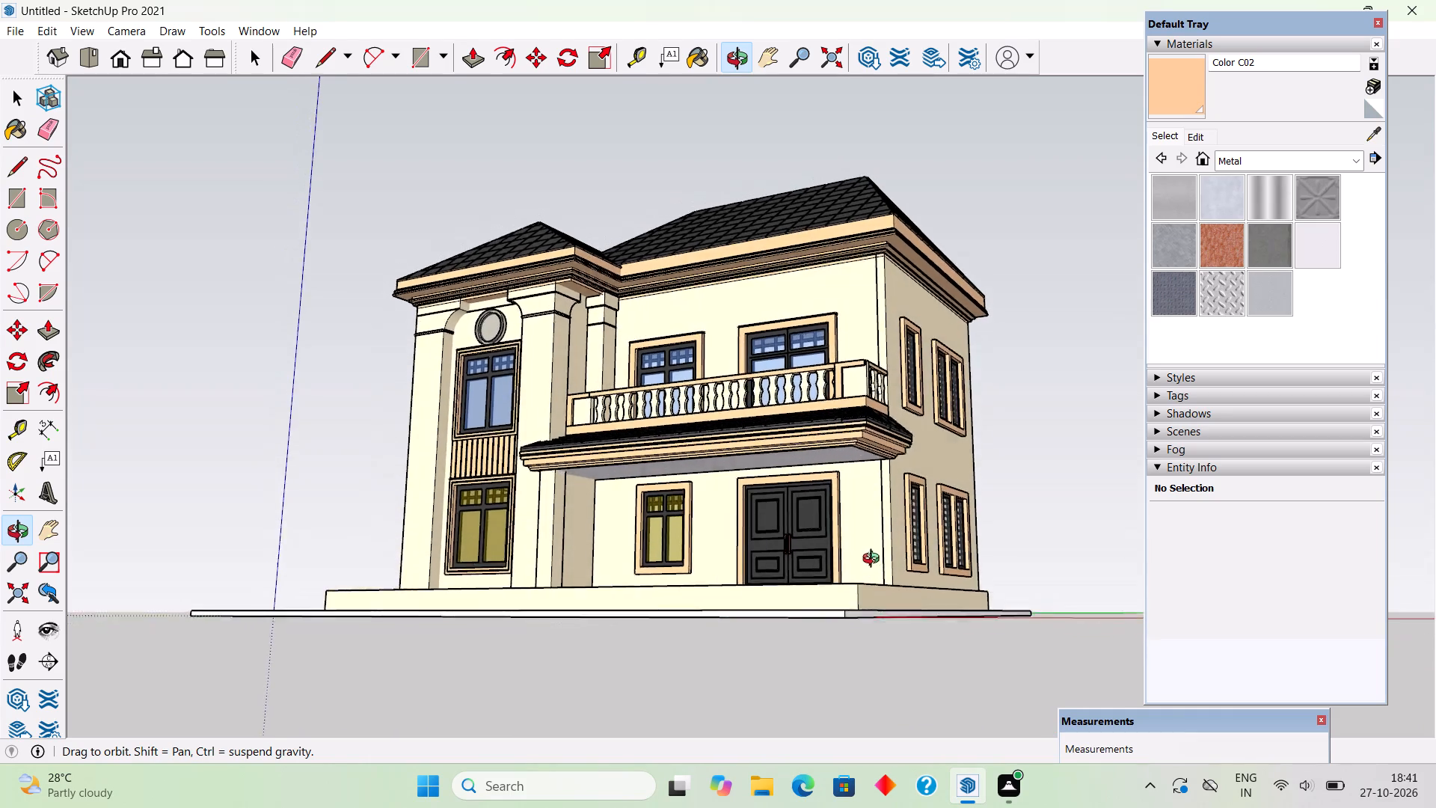
{"action": "middle_click_drag", "start_coordinate": [874, 560], "coordinate": [874, 557]}
{"action": "scroll", "coordinate": [874, 553], "scroll_direction": "up", "scroll_amount": 2}
{"action": "middle_click_drag", "start_coordinate": [877, 549], "coordinate": [959, 581]}
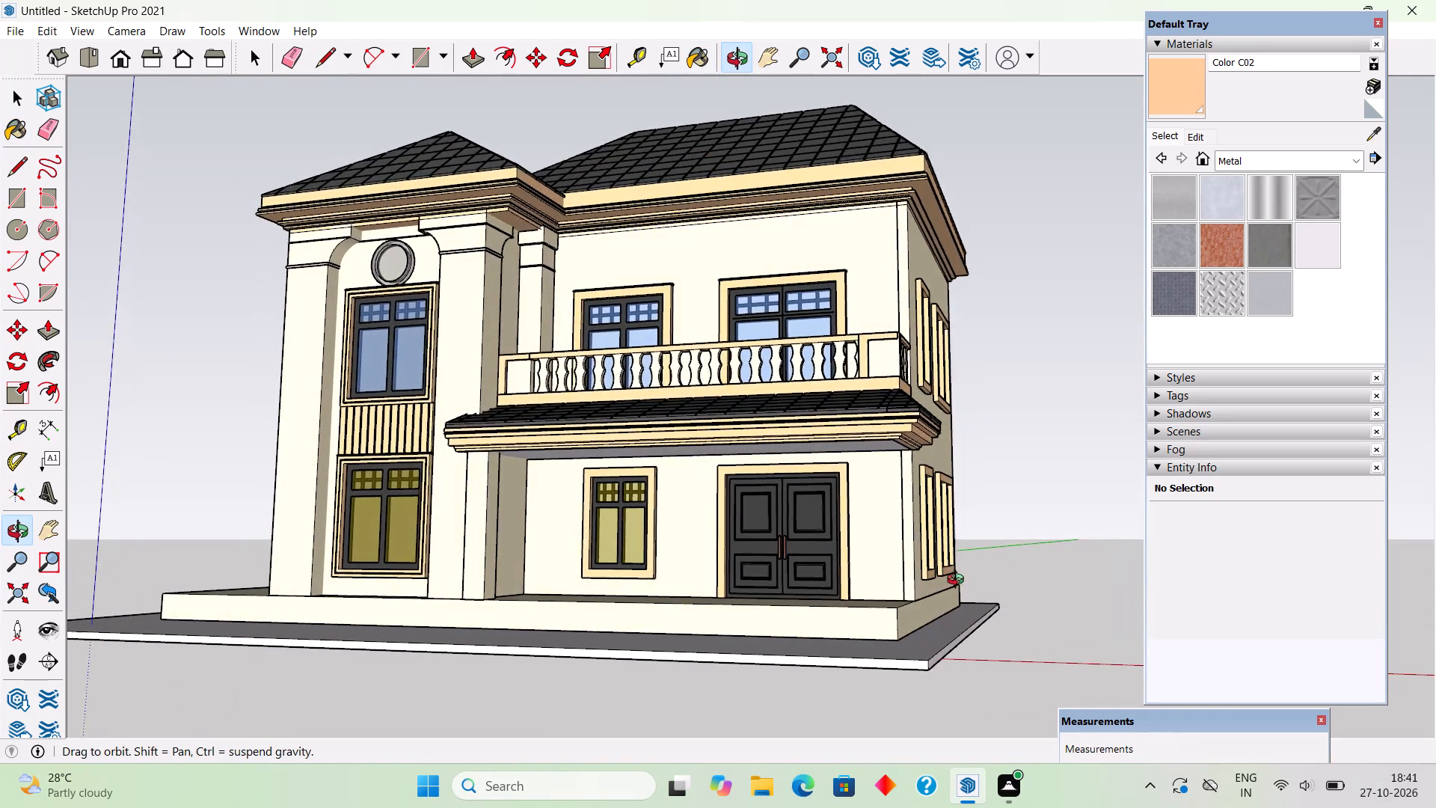
{"action": "middle_click_drag", "start_coordinate": [959, 581], "coordinate": [948, 590]}
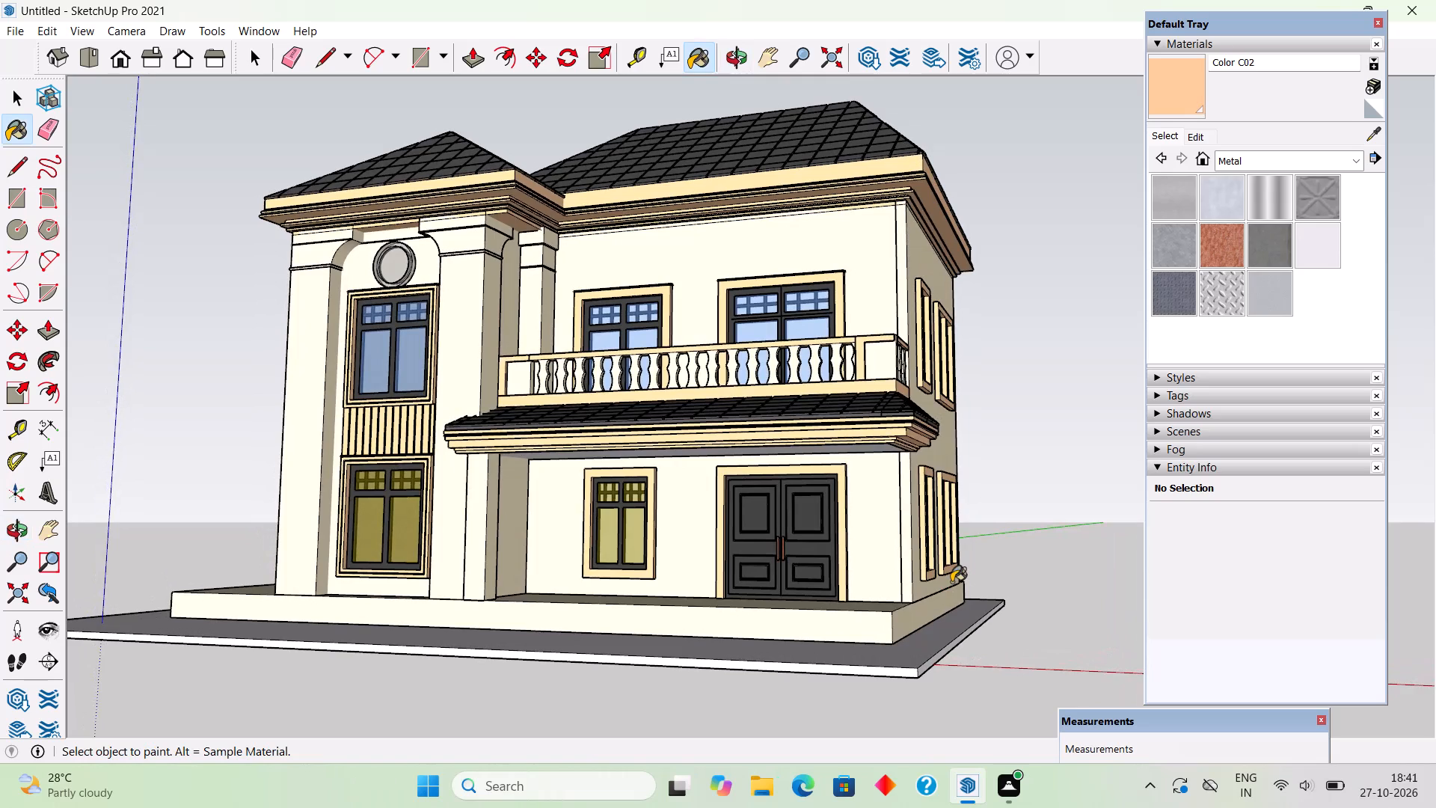
{"action": "middle_click_drag", "start_coordinate": [949, 606], "coordinate": [942, 665]}
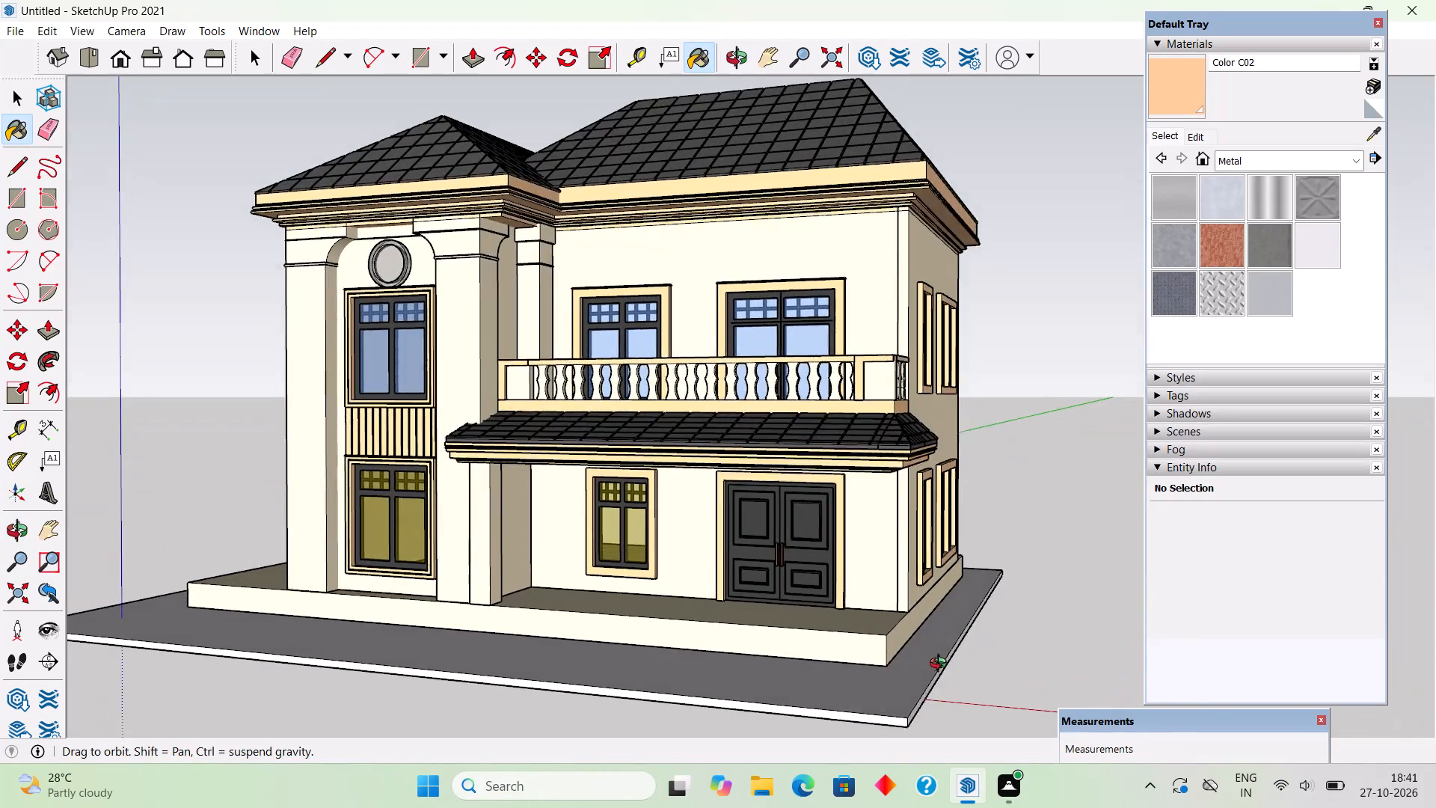
{"action": "middle_click_drag", "start_coordinate": [942, 665], "coordinate": [966, 707]}
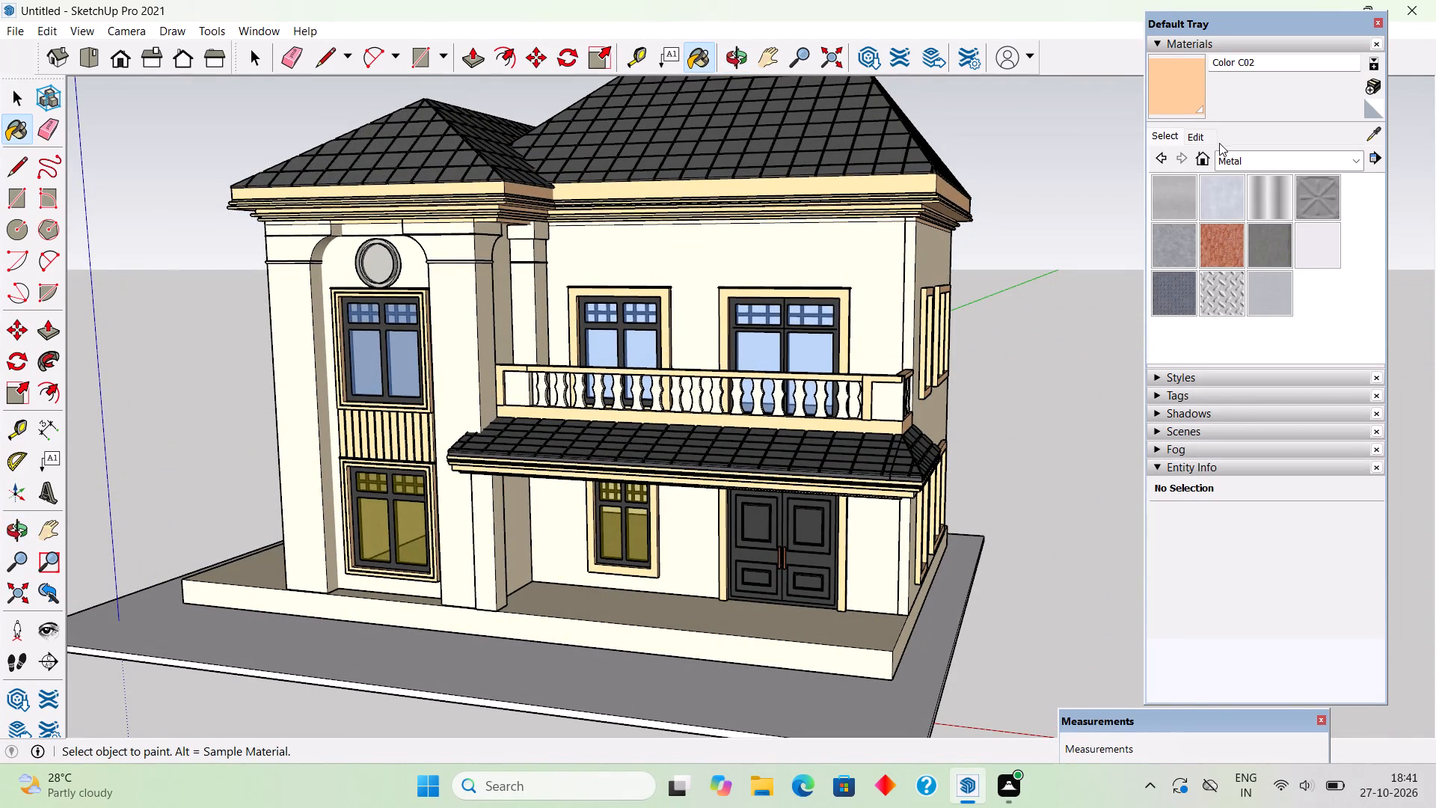
Sample the house wall's Color D01 and paint the ribbed panel between the two tower windows with it.
{"action": "left_click", "coordinate": [1227, 160]}
{"action": "left_click", "coordinate": [1239, 220]}
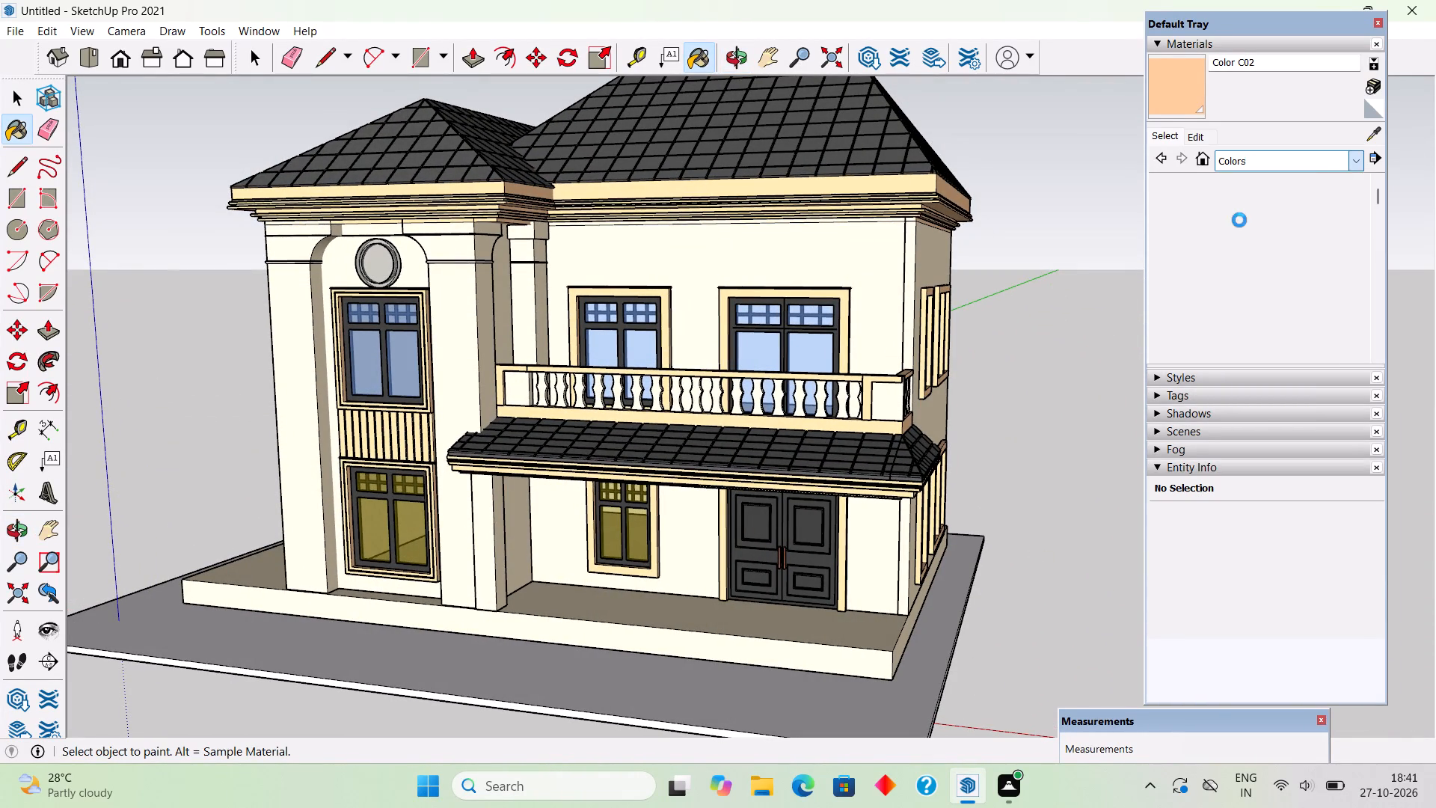
{"action": "left_click", "coordinate": [1370, 143]}
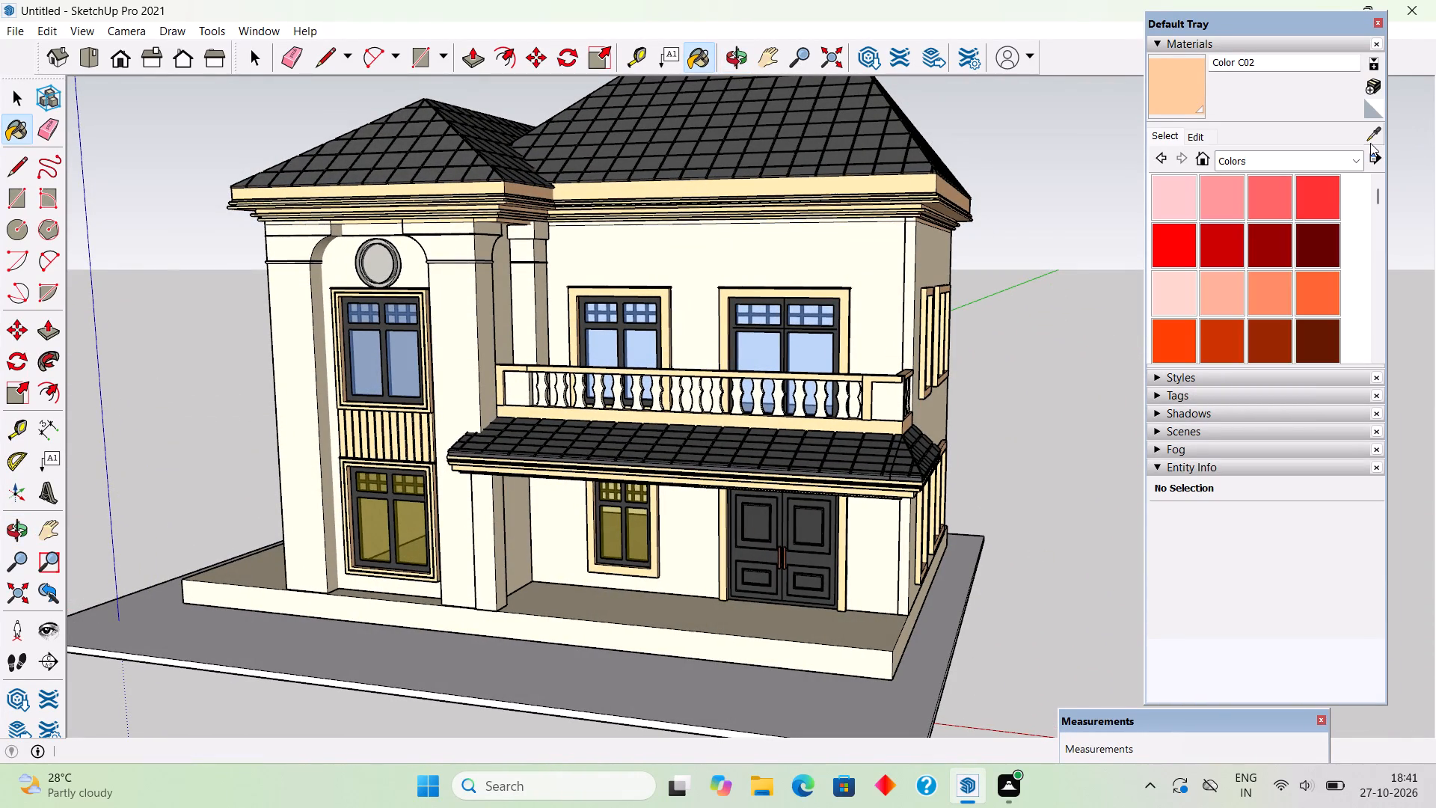
{"action": "left_click", "coordinate": [879, 257]}
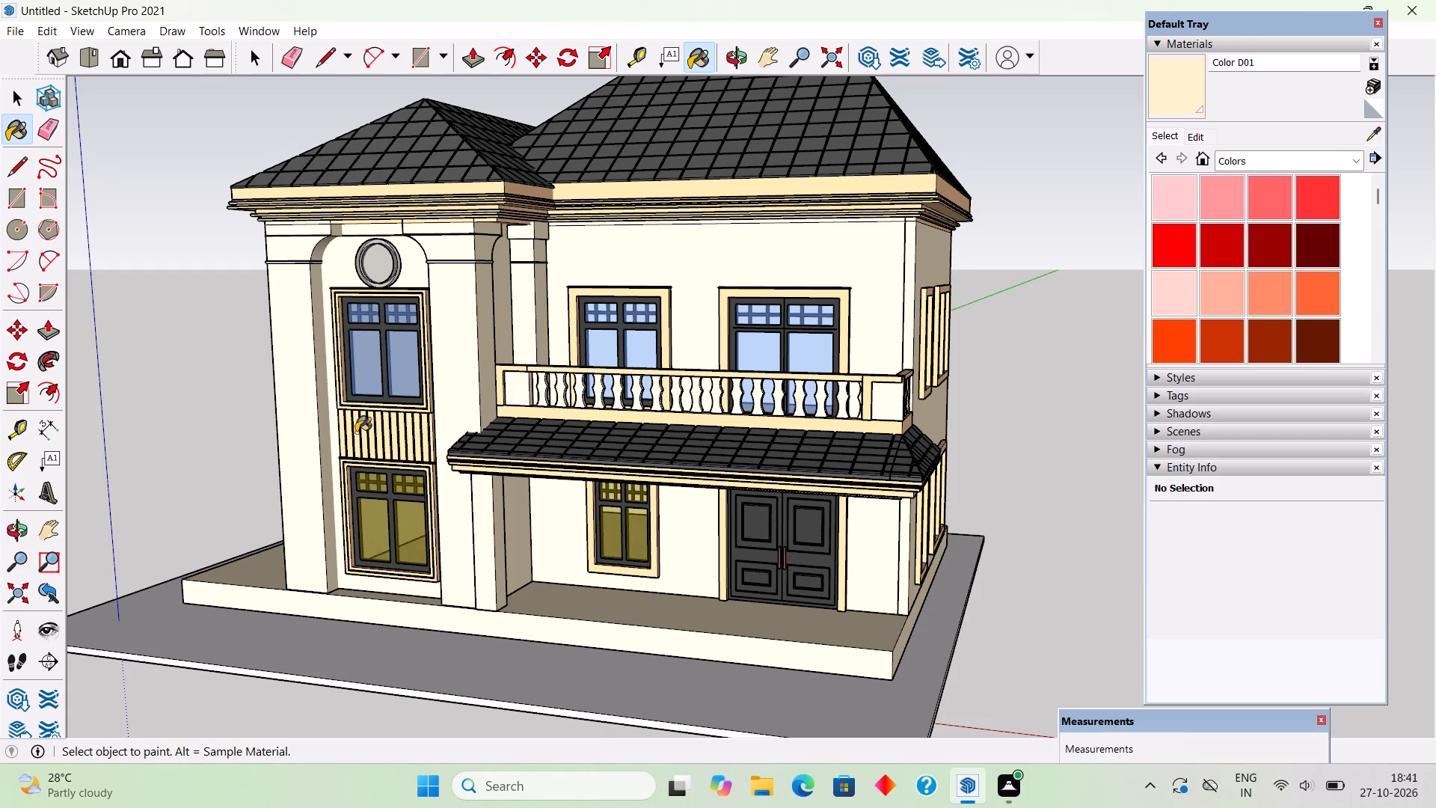
{"action": "left_click", "coordinate": [356, 432]}
Paint the entrance door's surround with Color D01.
{"action": "middle_click_drag", "start_coordinate": [536, 443], "coordinate": [481, 370]}
{"action": "middle_click_drag", "start_coordinate": [674, 479], "coordinate": [610, 479]}
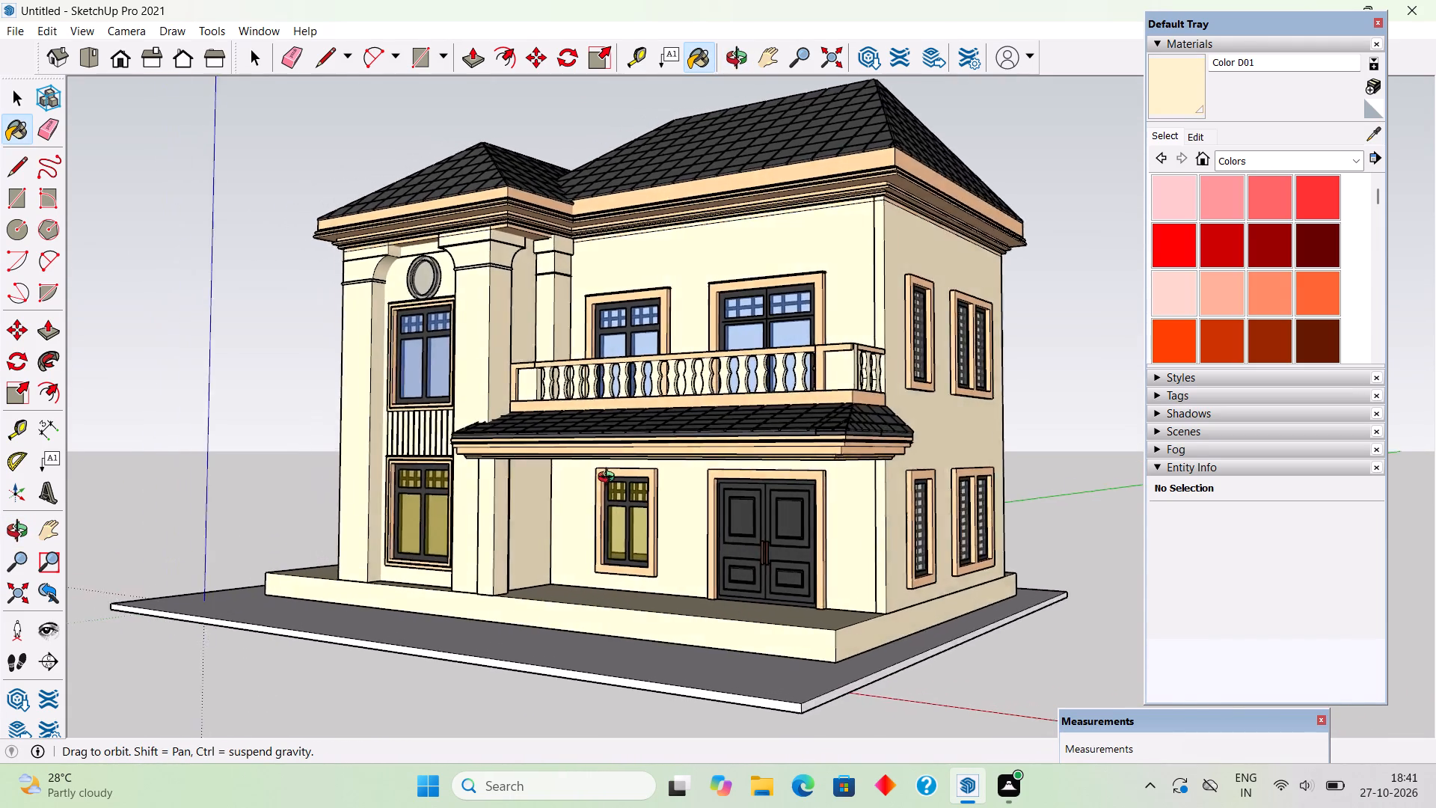
{"action": "middle_click_drag", "start_coordinate": [610, 479], "coordinate": [675, 471]}
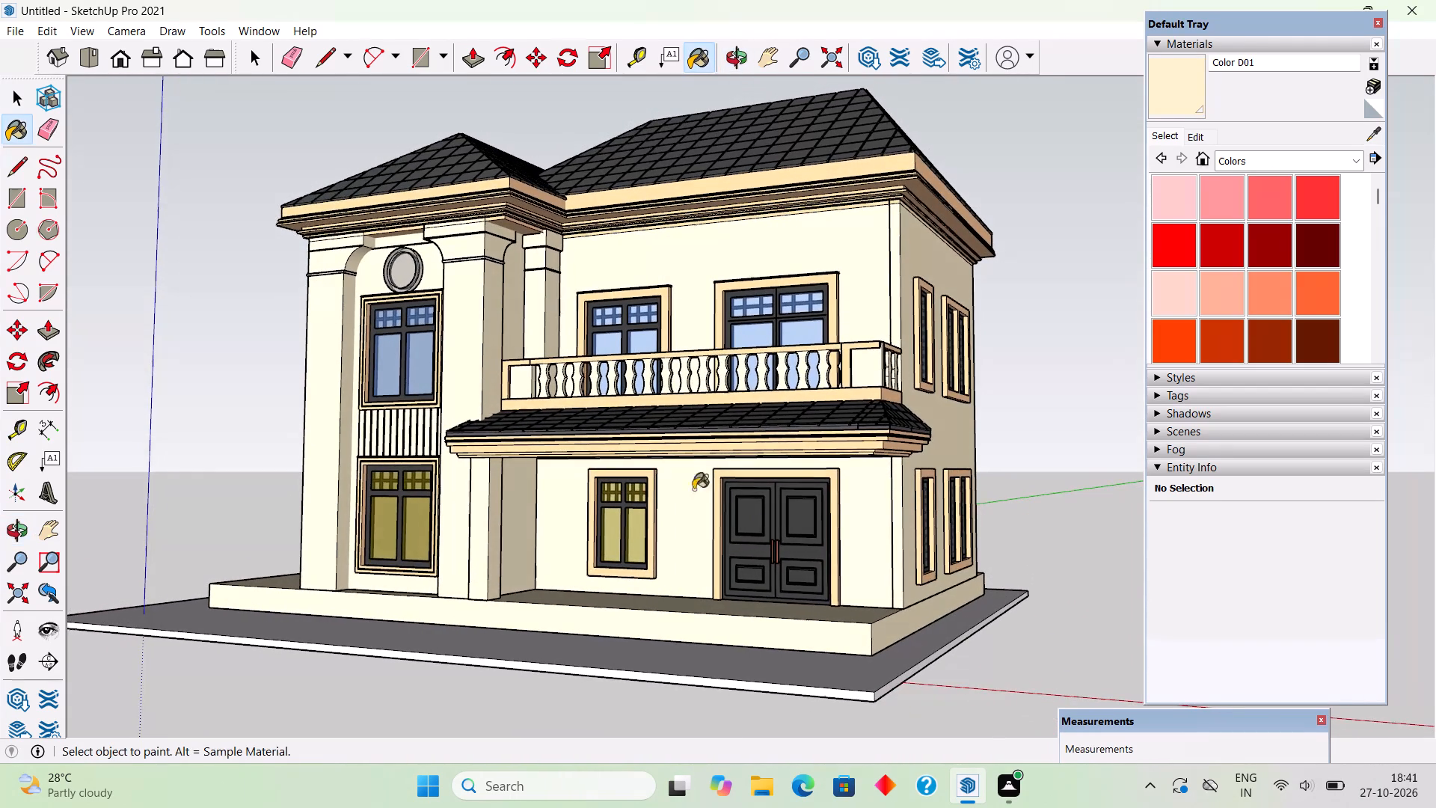
{"action": "scroll", "coordinate": [767, 535], "scroll_direction": "up", "scroll_amount": 2}
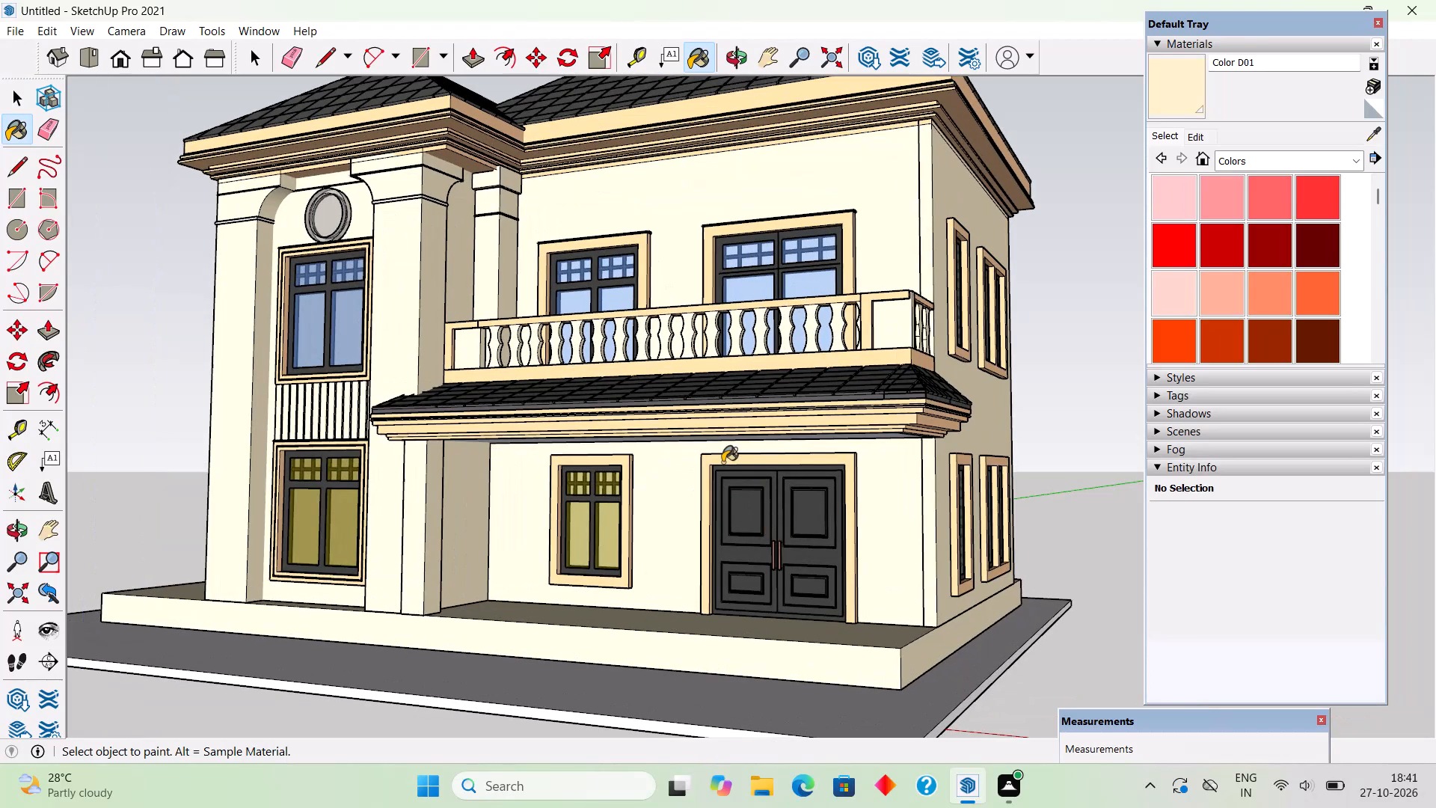
{"action": "left_click", "coordinate": [722, 462]}
{"action": "middle_click_drag", "start_coordinate": [842, 625], "coordinate": [869, 637]}
{"action": "scroll", "coordinate": [869, 637], "scroll_direction": "down", "scroll_amount": 3}
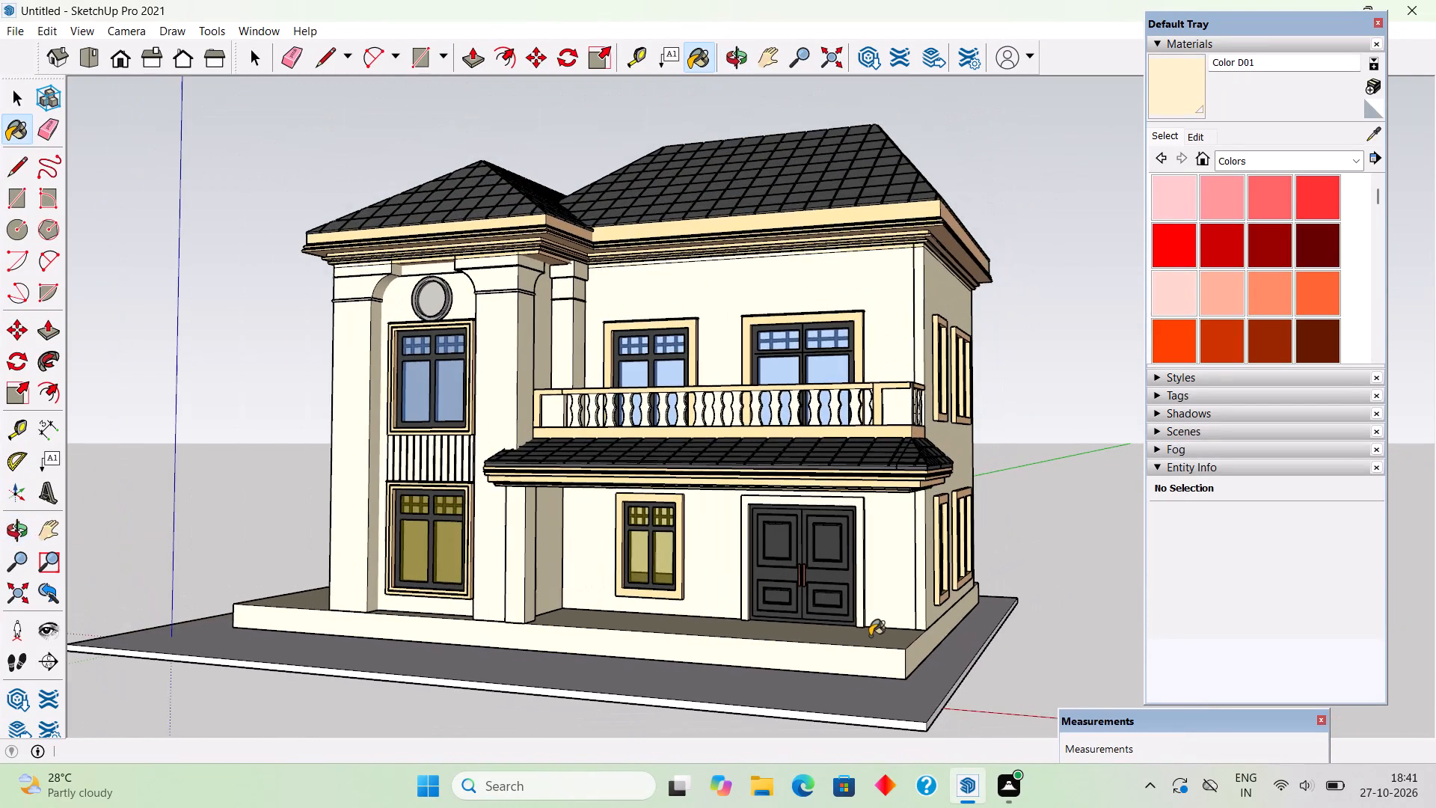
Review the whole house's painted front facade and roofs from level and elevated angles.
{"action": "scroll", "coordinate": [920, 657], "scroll_direction": "up", "scroll_amount": 1}
{"action": "middle_click_drag", "start_coordinate": [879, 628], "coordinate": [815, 632]}
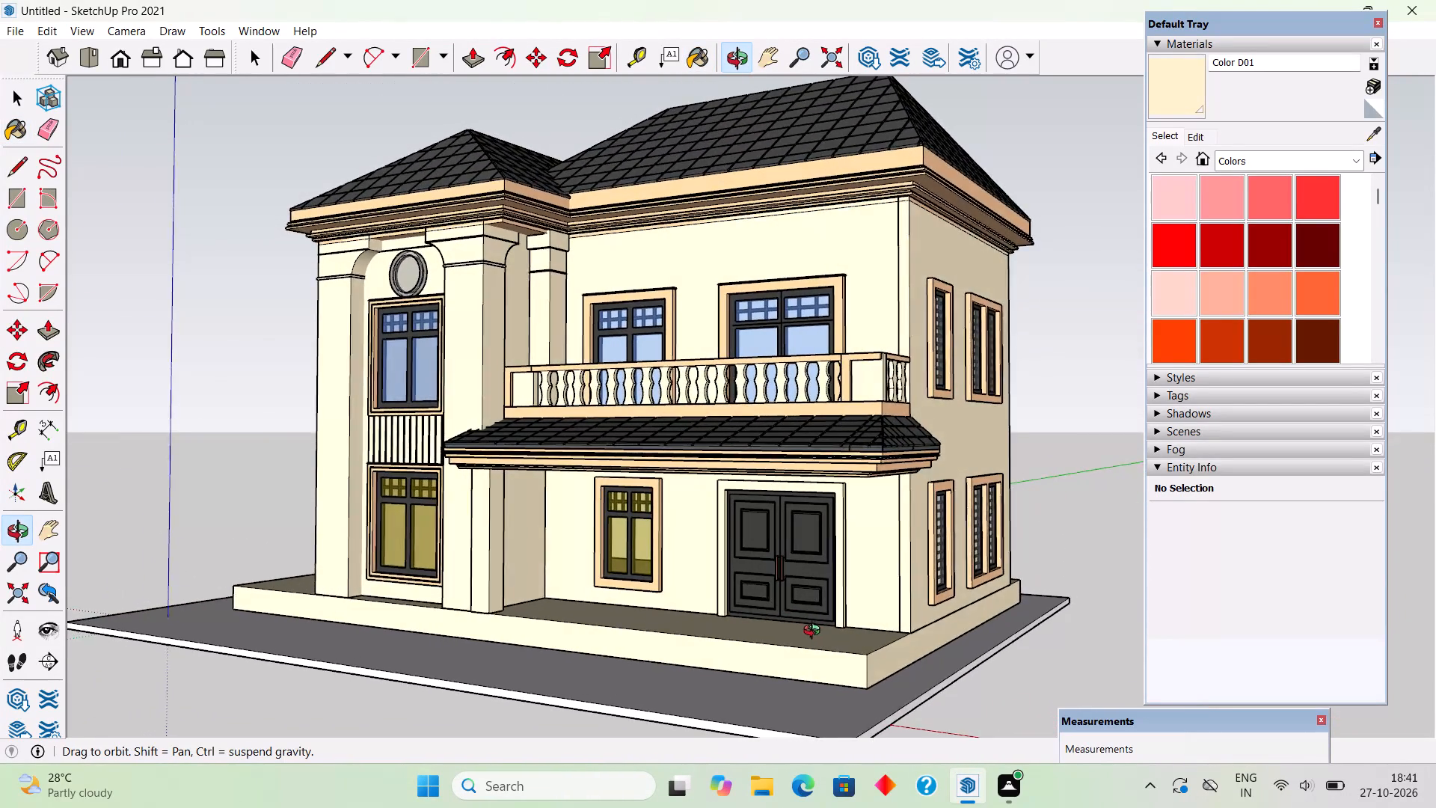
{"action": "middle_click_drag", "start_coordinate": [815, 632], "coordinate": [841, 635]}
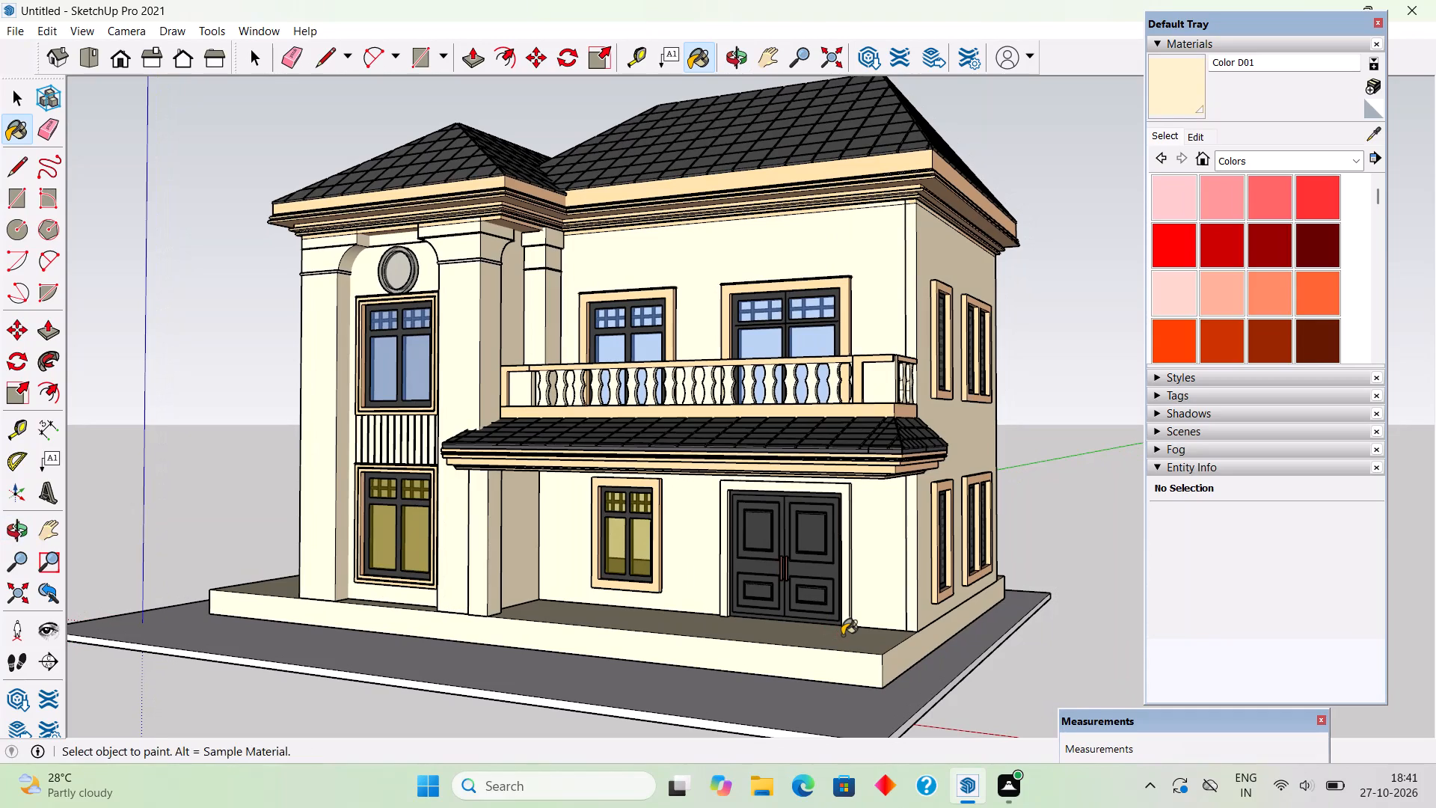
{"action": "scroll", "coordinate": [842, 635], "scroll_direction": "down", "scroll_amount": 3}
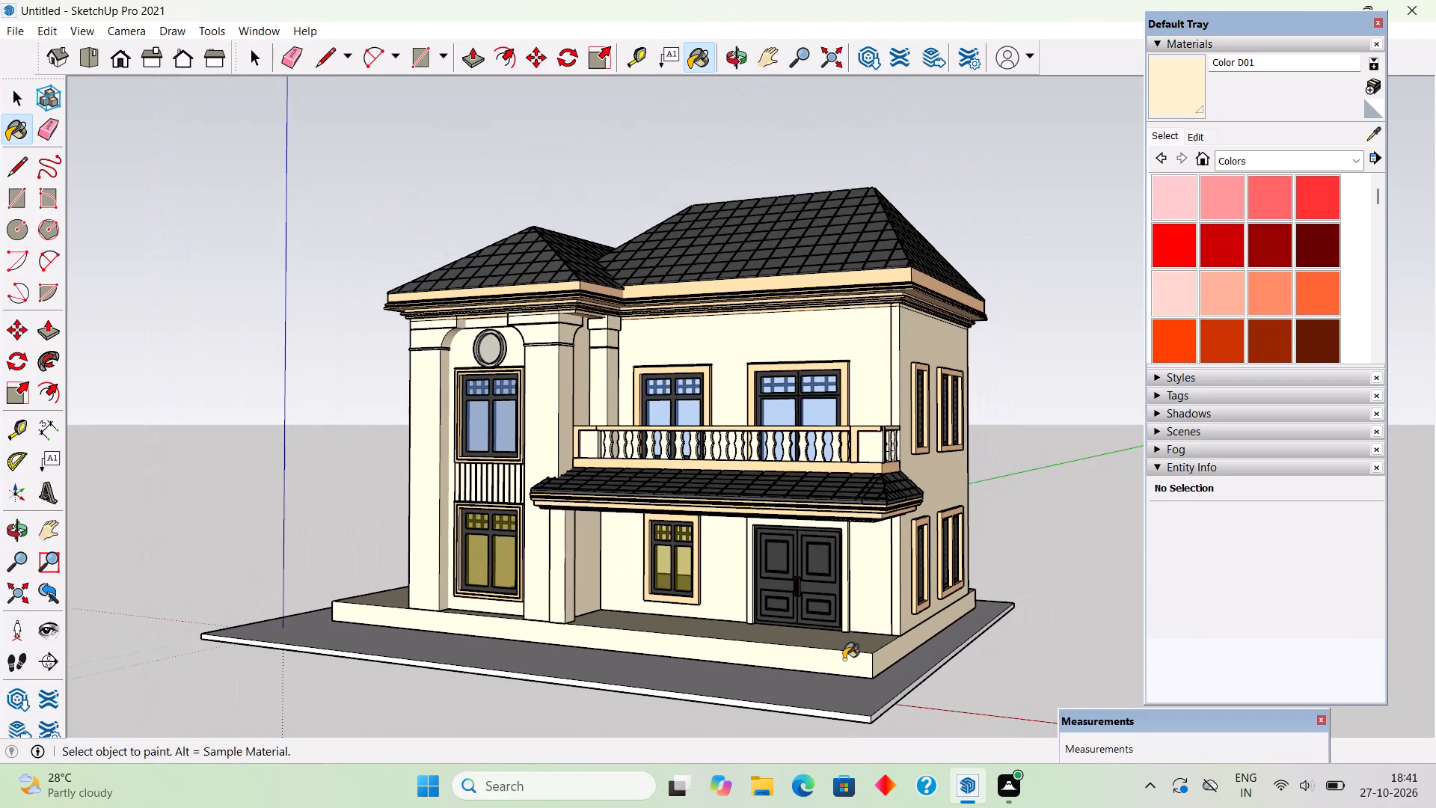
{"action": "key", "text": "space"}
{"action": "middle_click_drag", "start_coordinate": [768, 524], "coordinate": [764, 673]}
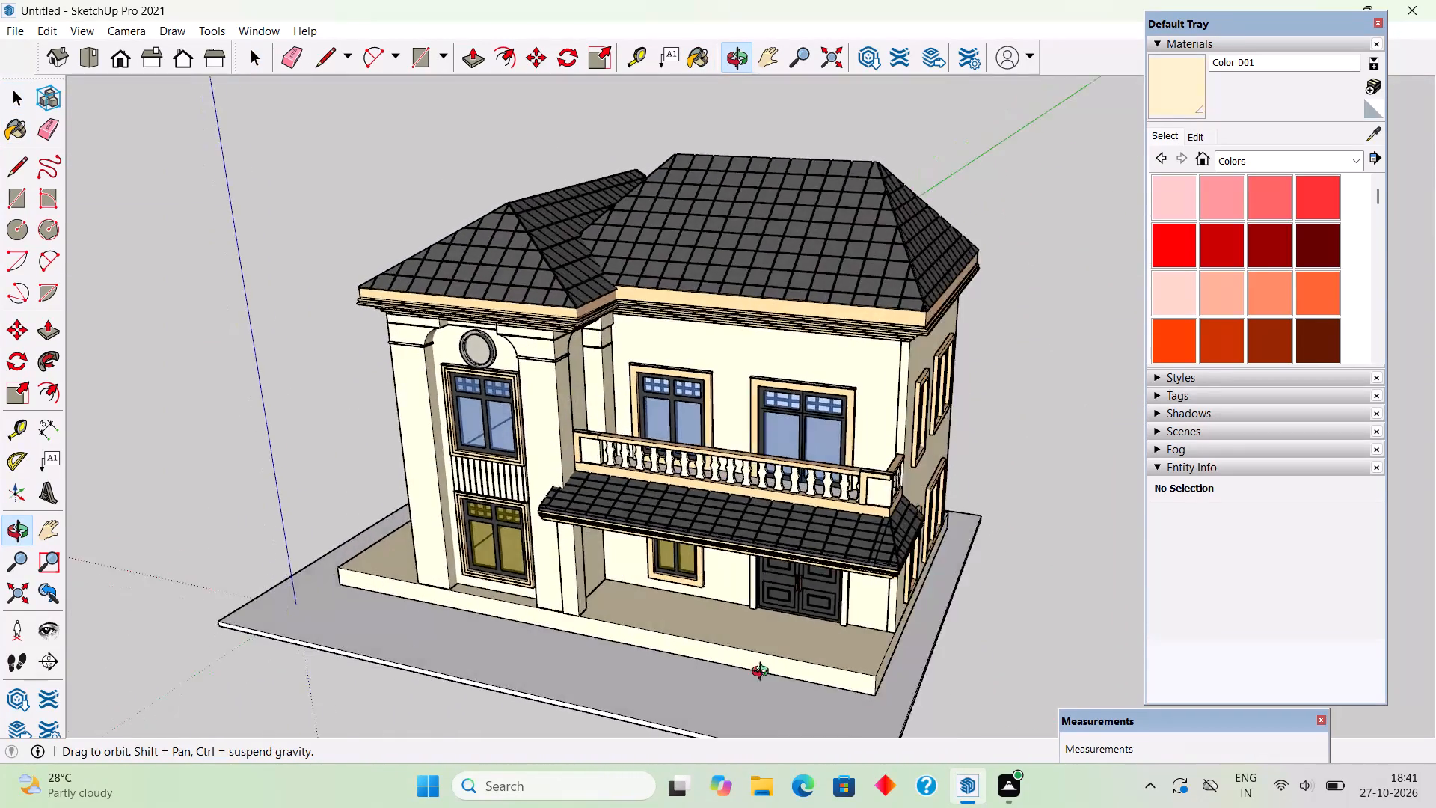
{"action": "middle_click_drag", "start_coordinate": [764, 673], "coordinate": [762, 531]}
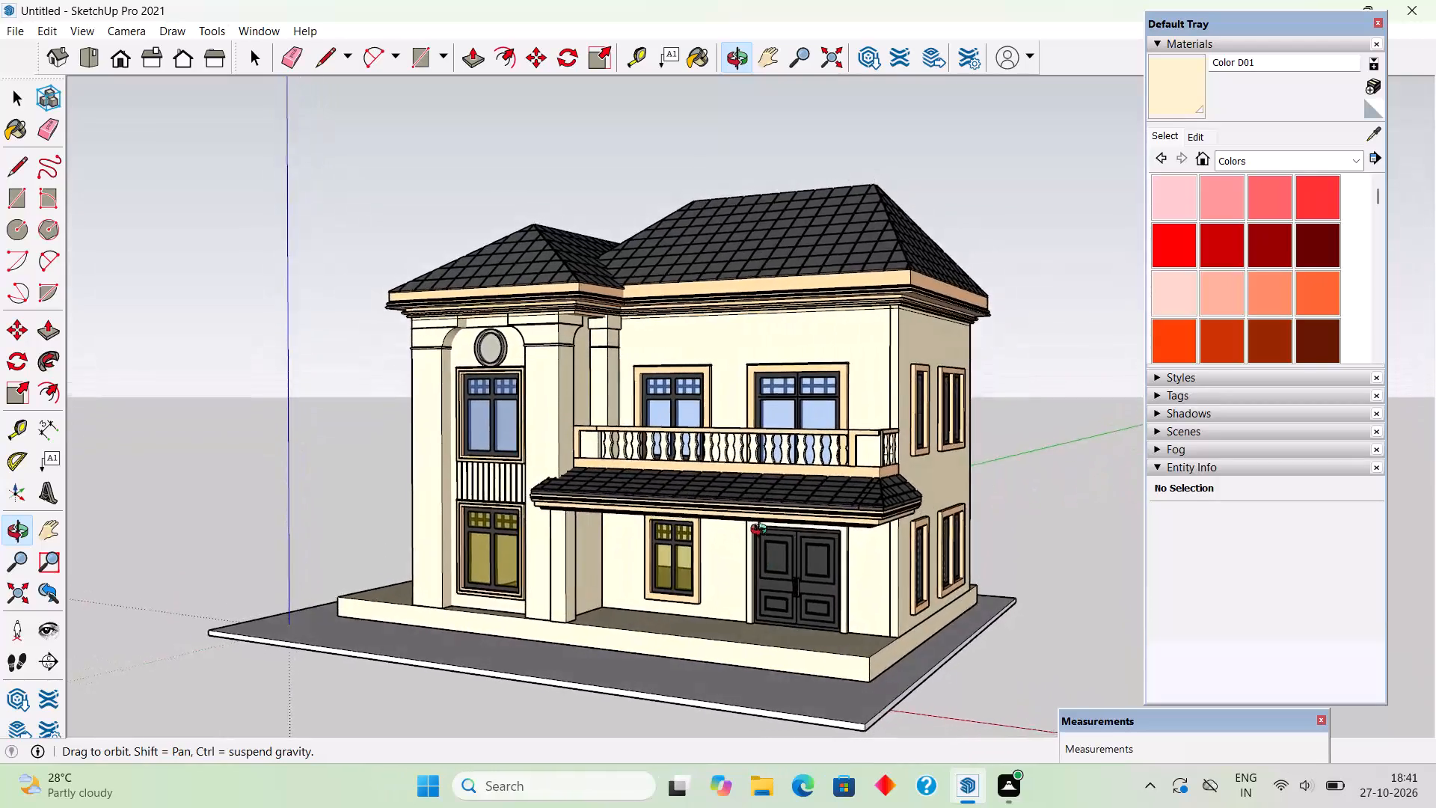
{"action": "middle_click_drag", "start_coordinate": [762, 531], "coordinate": [803, 582]}
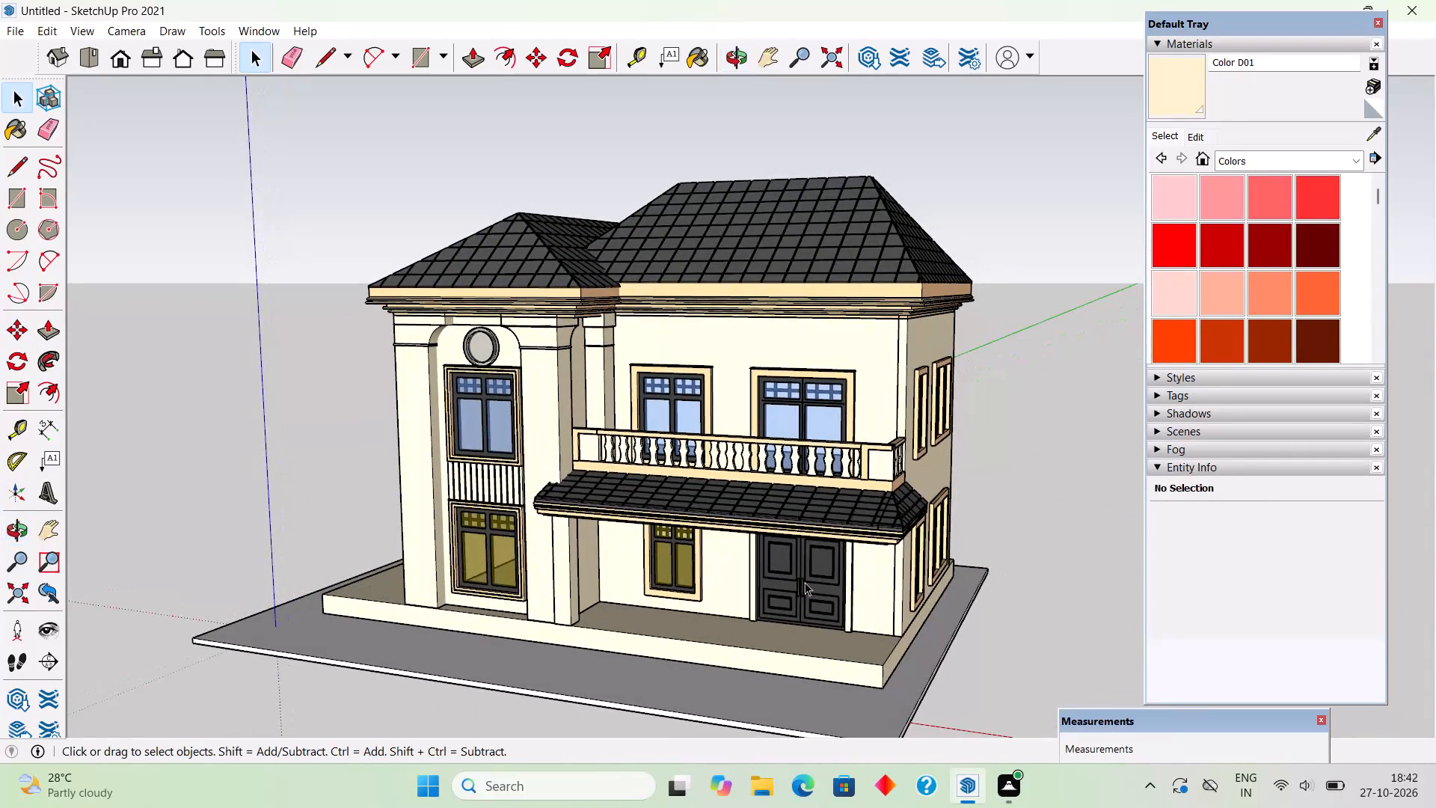
{"action": "scroll", "coordinate": [806, 583], "scroll_direction": "down", "scroll_amount": 2}
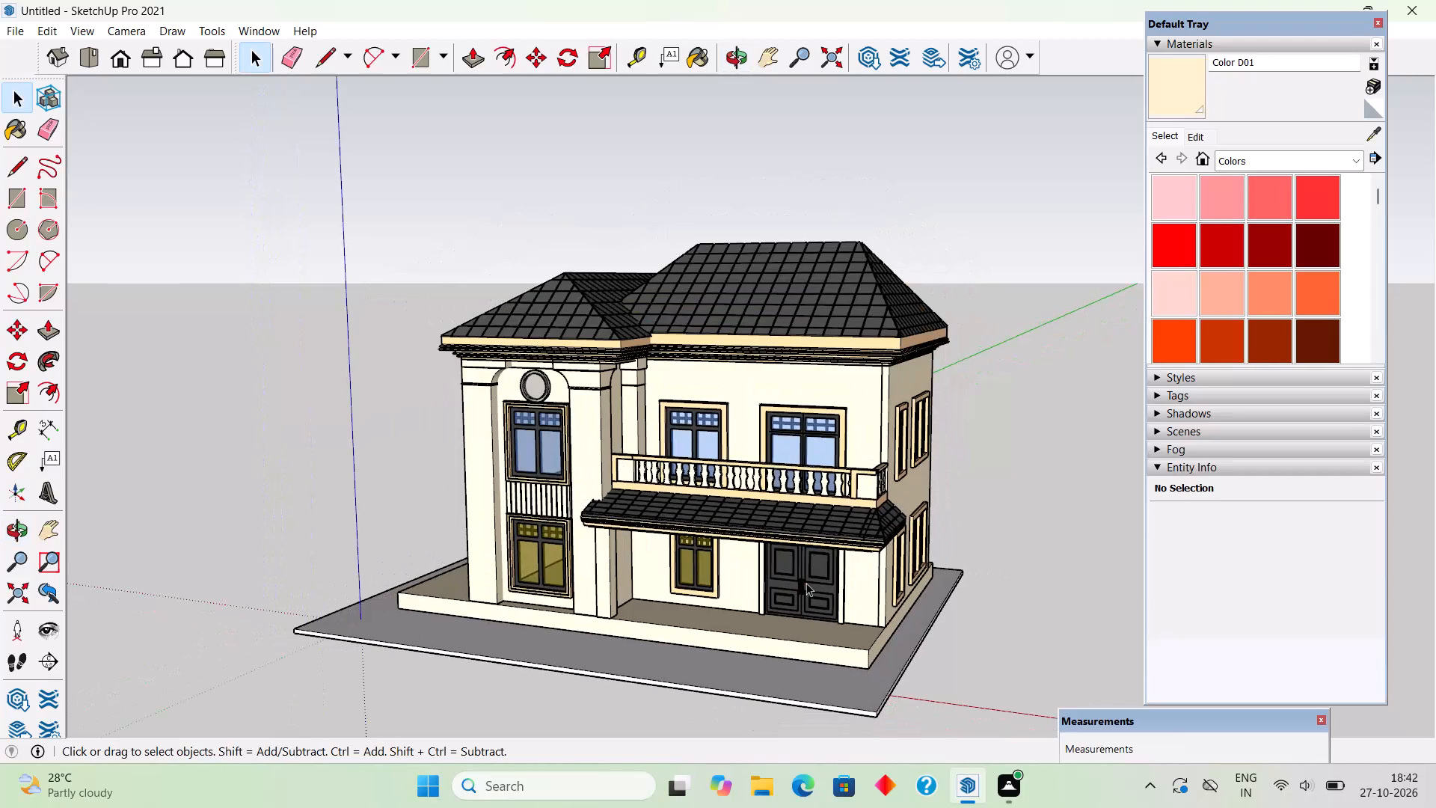
{"action": "scroll", "coordinate": [821, 598], "scroll_direction": "up", "scroll_amount": 2}
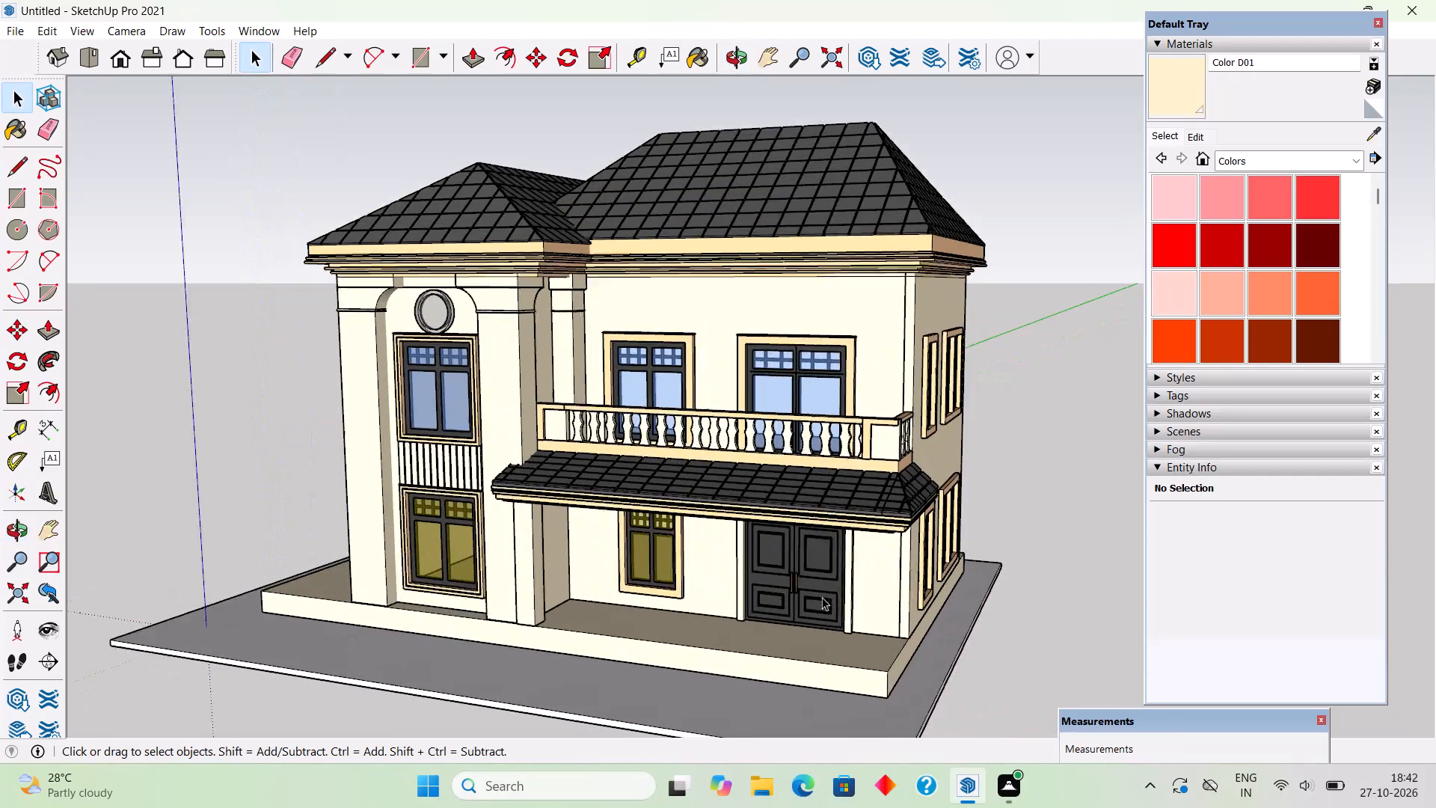
Examine the entrance porch, the underside of its canopy and the adjoining side wall from low, close angles.
{"action": "scroll", "coordinate": [822, 597], "scroll_direction": "up", "scroll_amount": 2}
{"action": "scroll", "coordinate": [862, 678], "scroll_direction": "up", "scroll_amount": 3}
{"action": "middle_click_drag", "start_coordinate": [889, 662], "coordinate": [686, 582]}
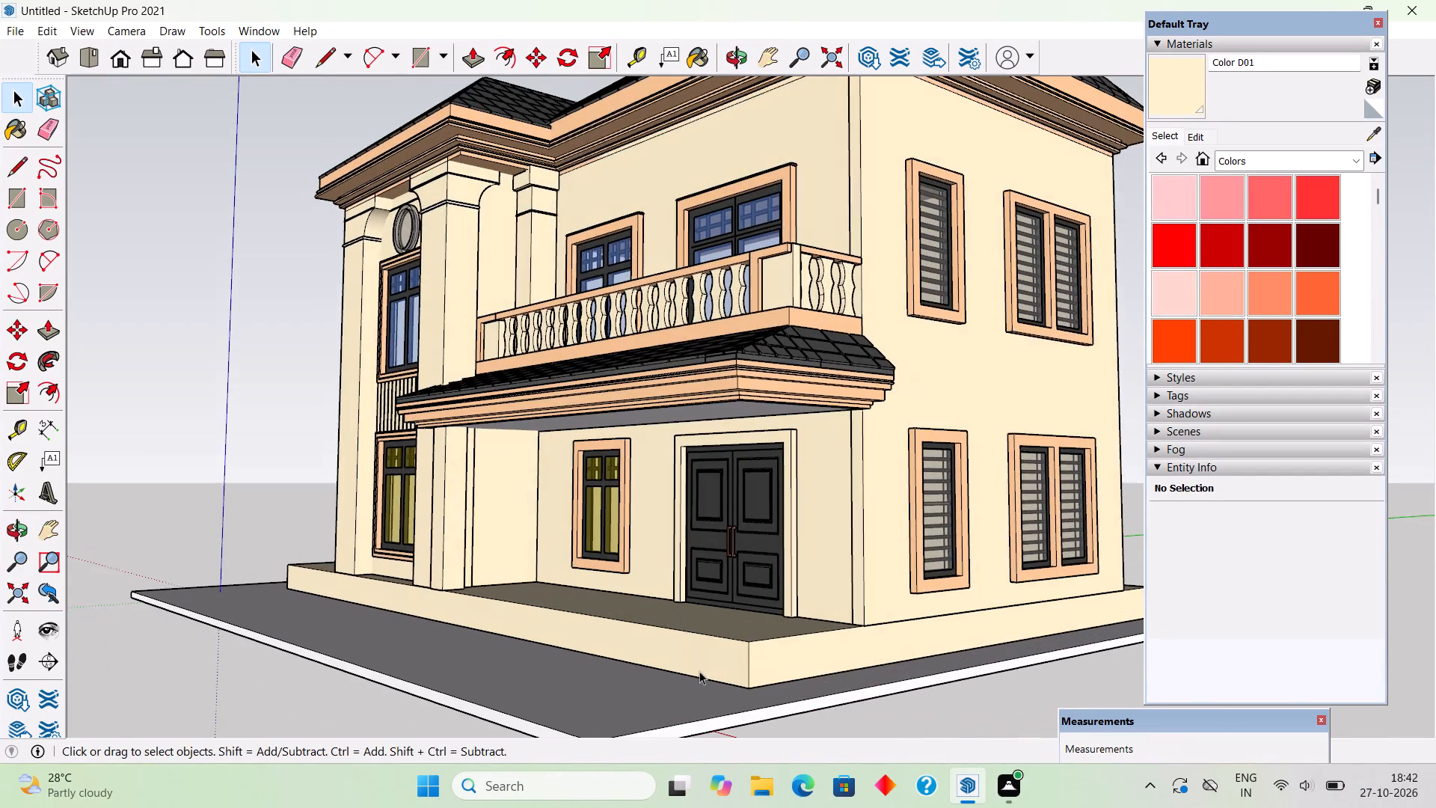
{"action": "scroll", "coordinate": [699, 671], "scroll_direction": "up", "scroll_amount": 4}
{"action": "scroll", "coordinate": [772, 594], "scroll_direction": "down", "scroll_amount": 5}
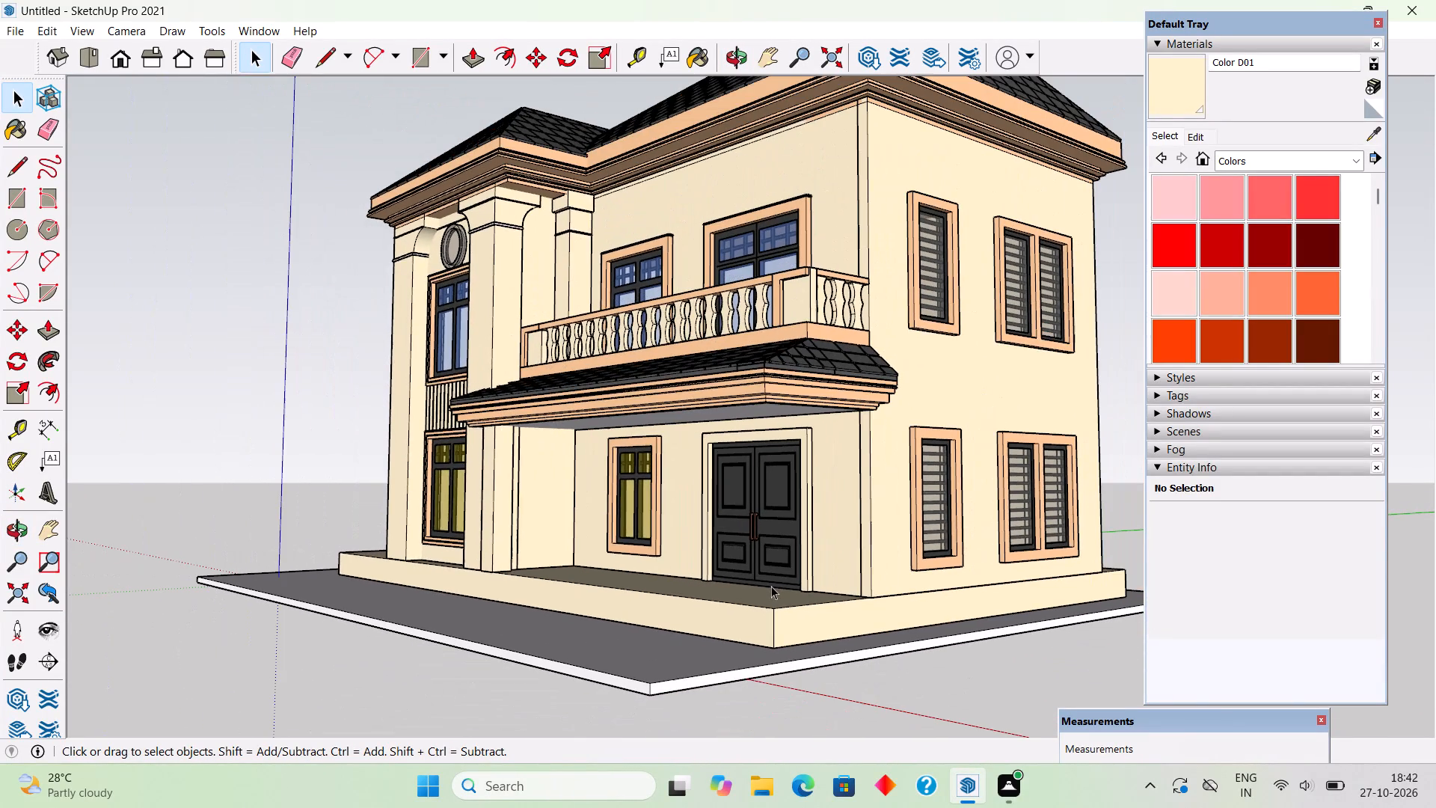
{"action": "scroll", "coordinate": [807, 518], "scroll_direction": "down", "scroll_amount": 2}
{"action": "scroll", "coordinate": [785, 611], "scroll_direction": "up", "scroll_amount": 8}
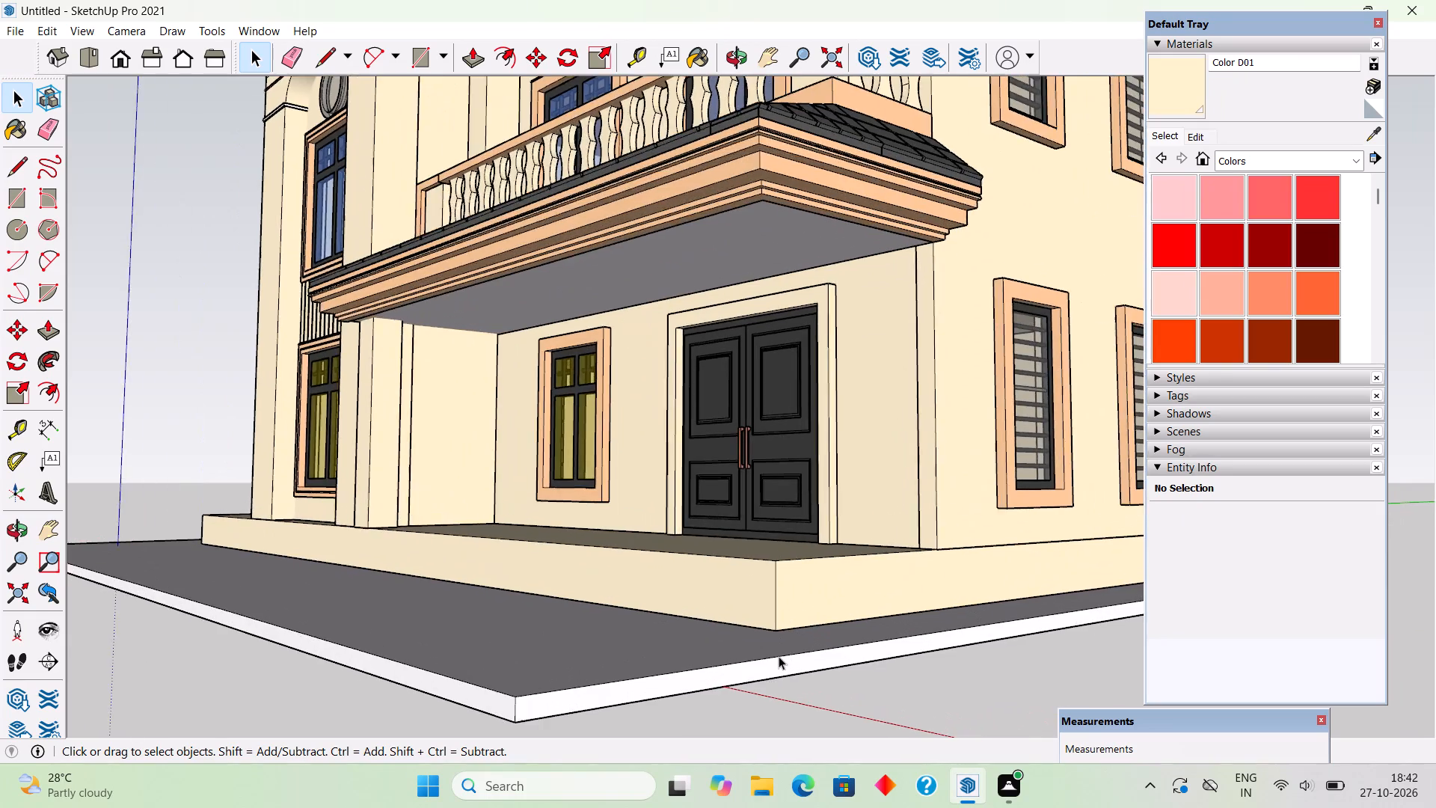
{"action": "middle_click_drag", "start_coordinate": [765, 638], "coordinate": [580, 670]}
{"action": "scroll", "coordinate": [580, 670], "scroll_direction": "up", "scroll_amount": 2}
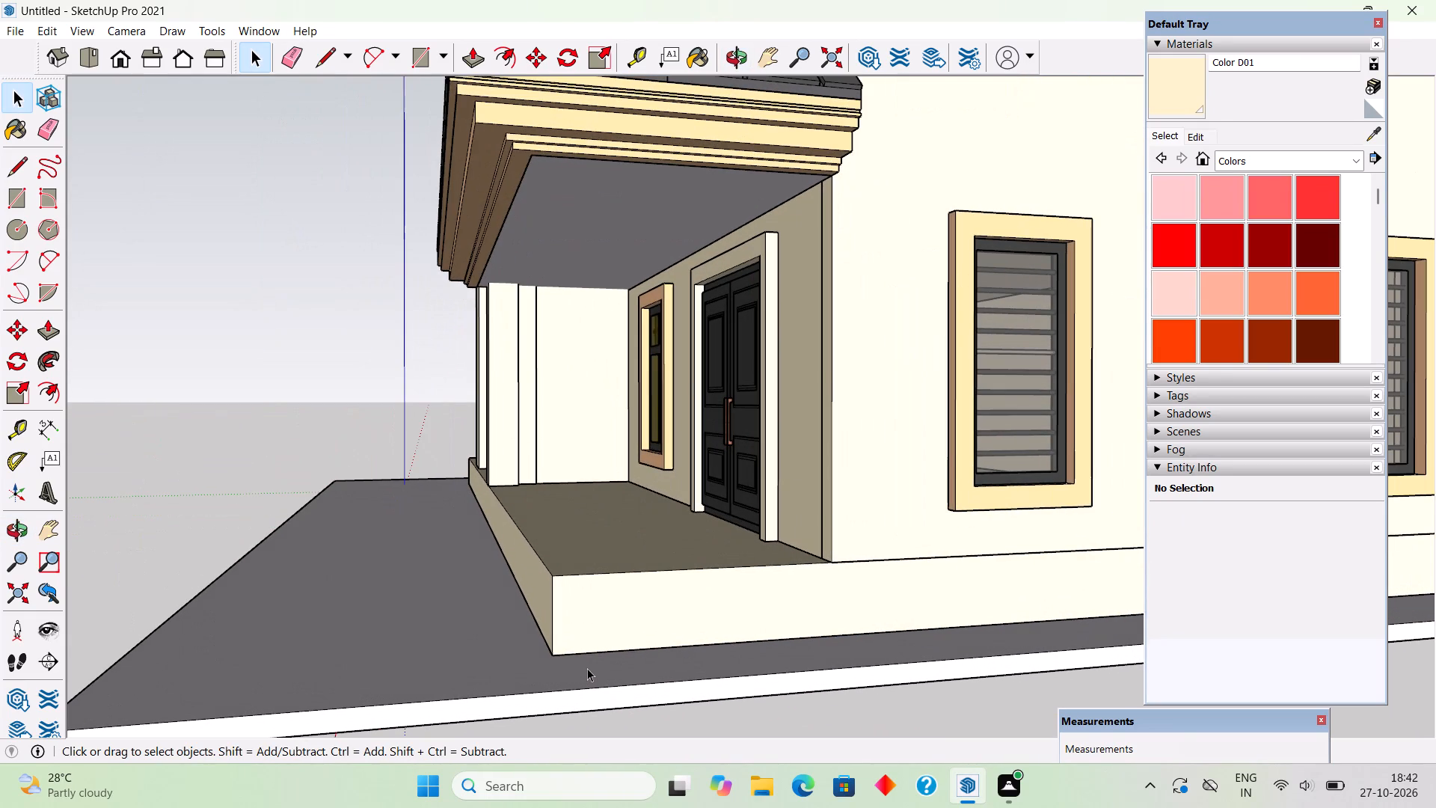
{"action": "scroll", "coordinate": [587, 668], "scroll_direction": "down", "scroll_amount": 1}
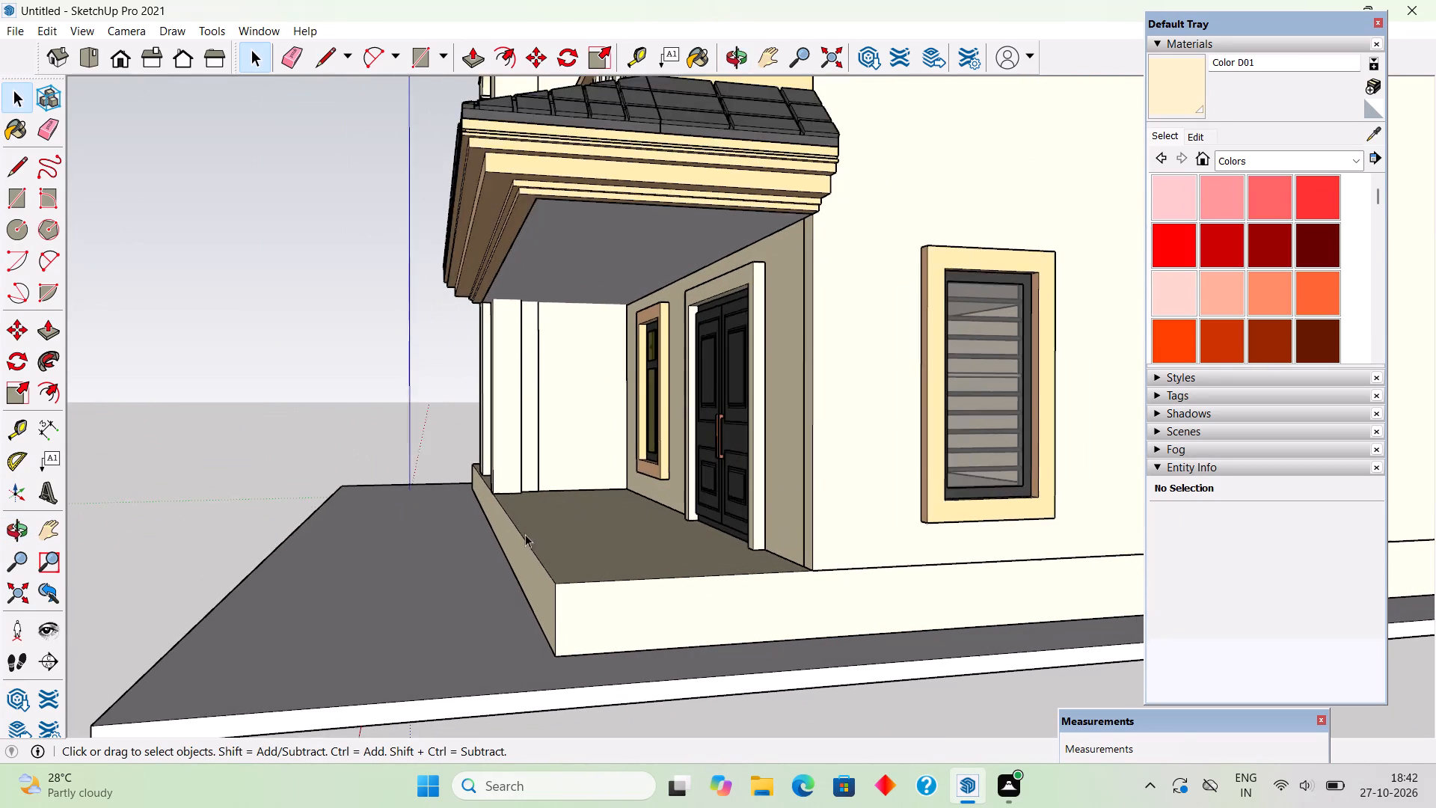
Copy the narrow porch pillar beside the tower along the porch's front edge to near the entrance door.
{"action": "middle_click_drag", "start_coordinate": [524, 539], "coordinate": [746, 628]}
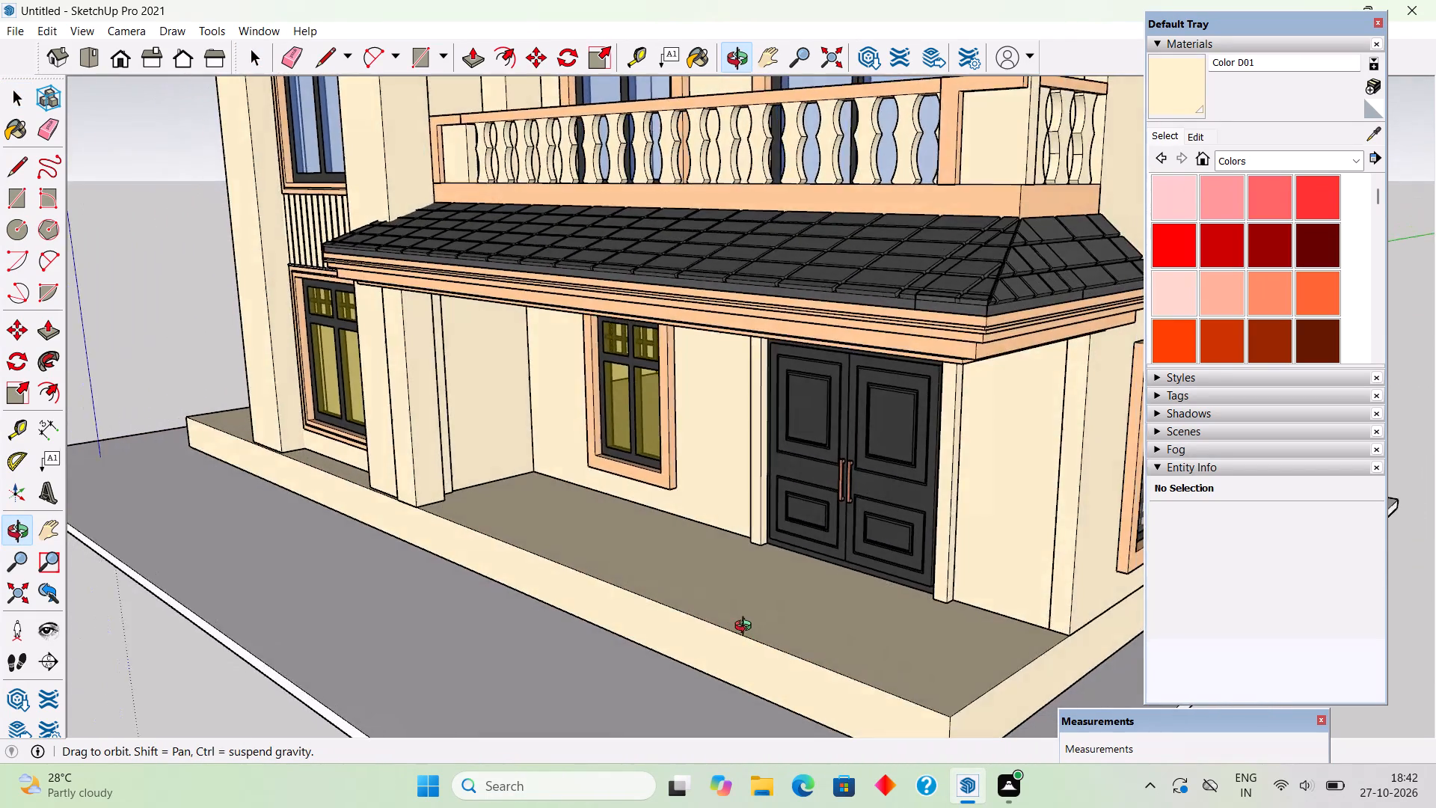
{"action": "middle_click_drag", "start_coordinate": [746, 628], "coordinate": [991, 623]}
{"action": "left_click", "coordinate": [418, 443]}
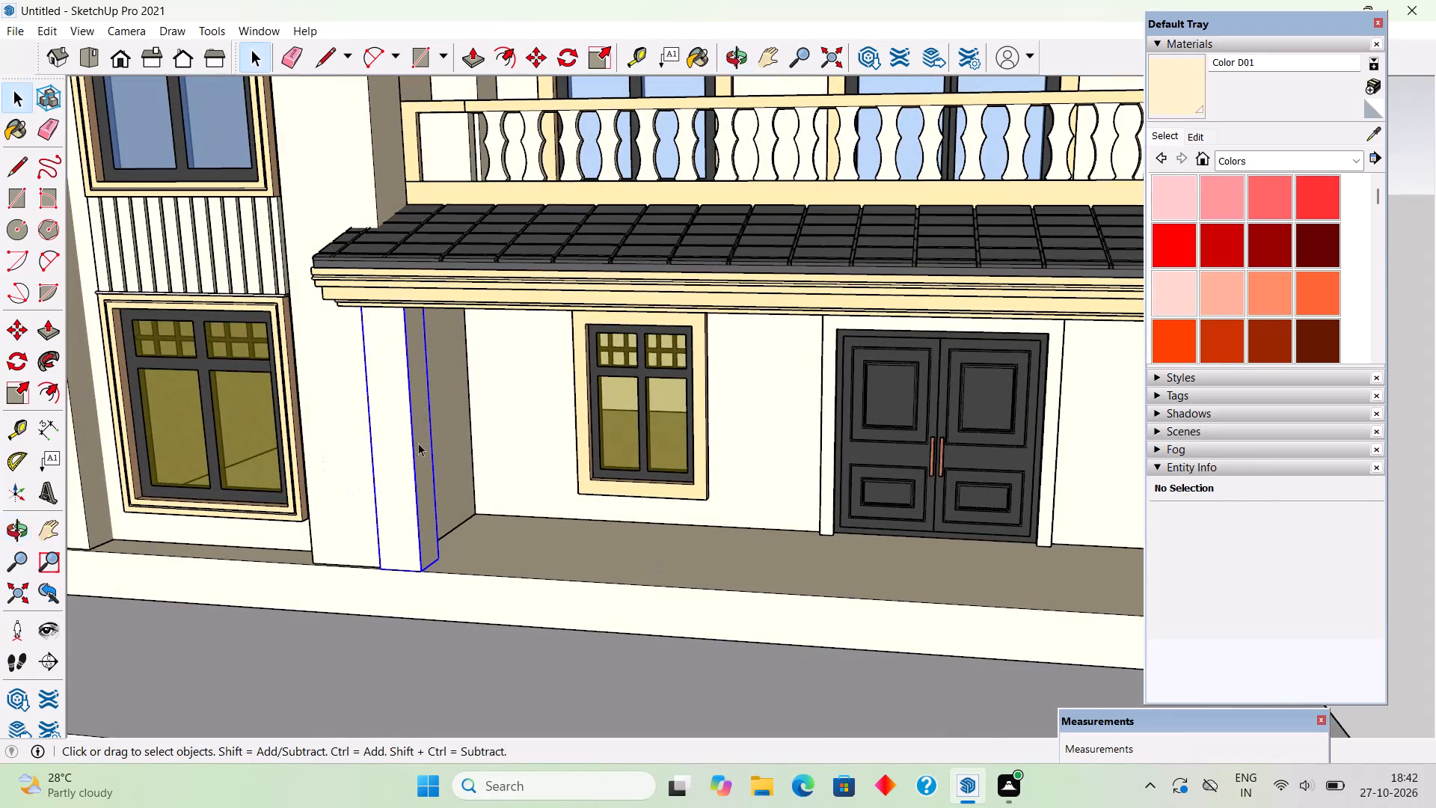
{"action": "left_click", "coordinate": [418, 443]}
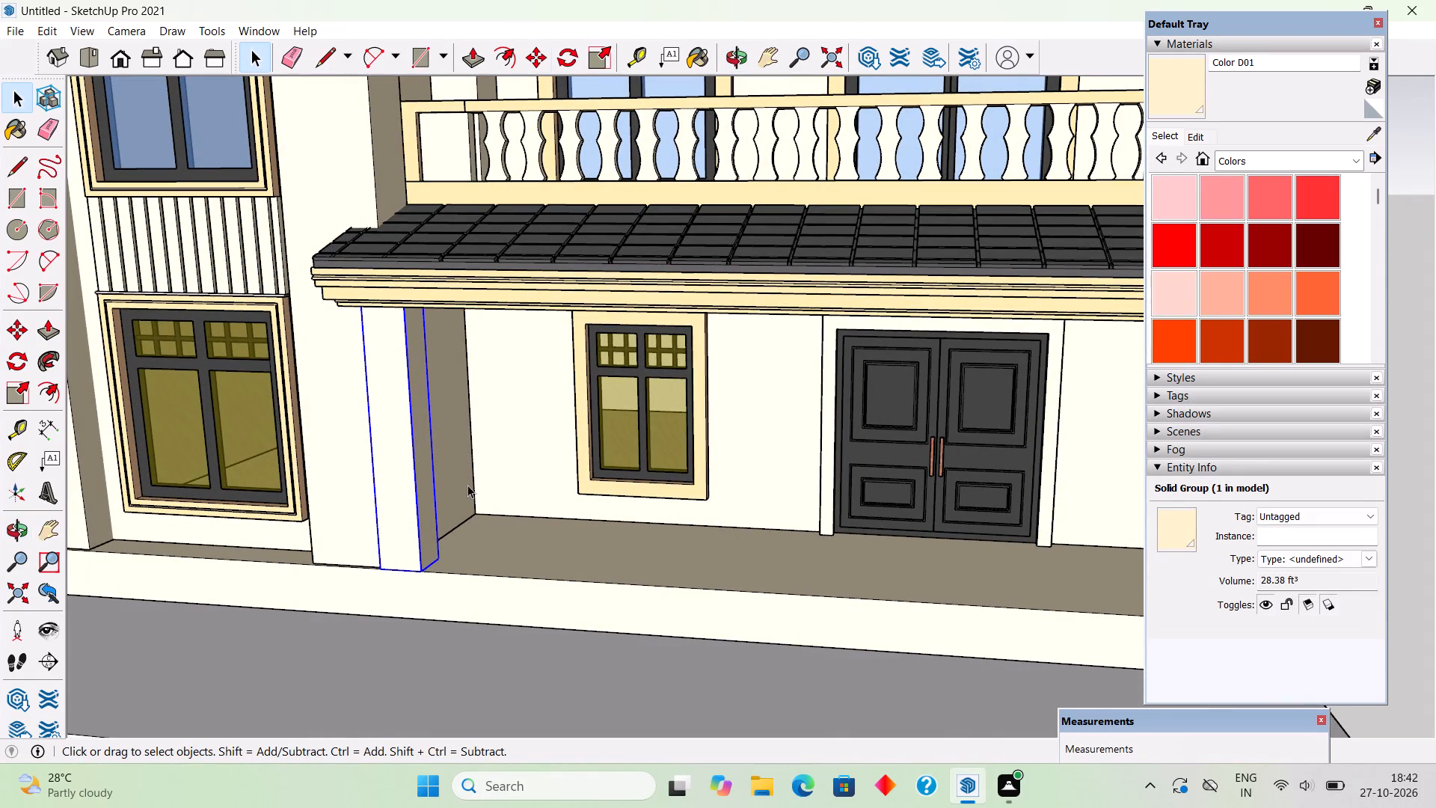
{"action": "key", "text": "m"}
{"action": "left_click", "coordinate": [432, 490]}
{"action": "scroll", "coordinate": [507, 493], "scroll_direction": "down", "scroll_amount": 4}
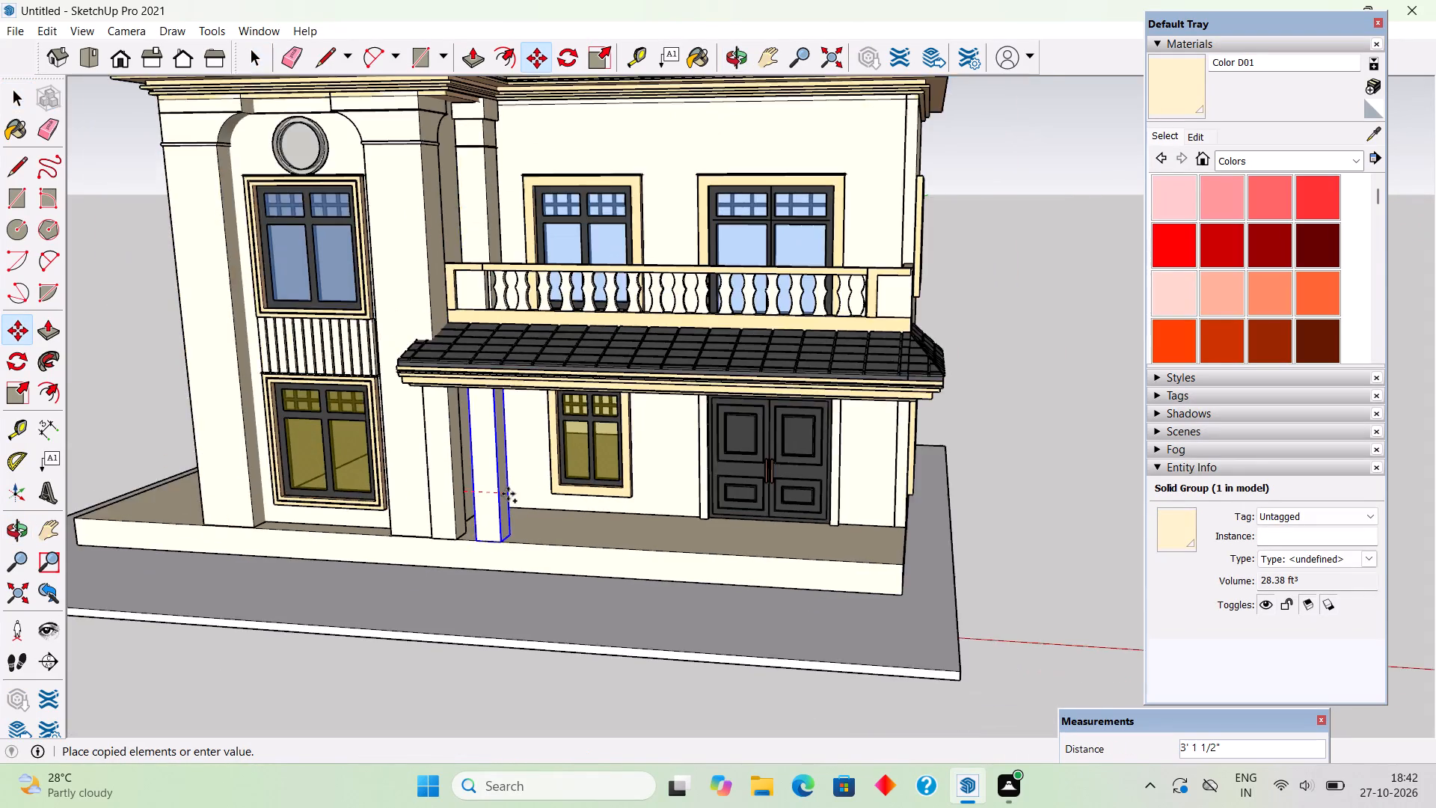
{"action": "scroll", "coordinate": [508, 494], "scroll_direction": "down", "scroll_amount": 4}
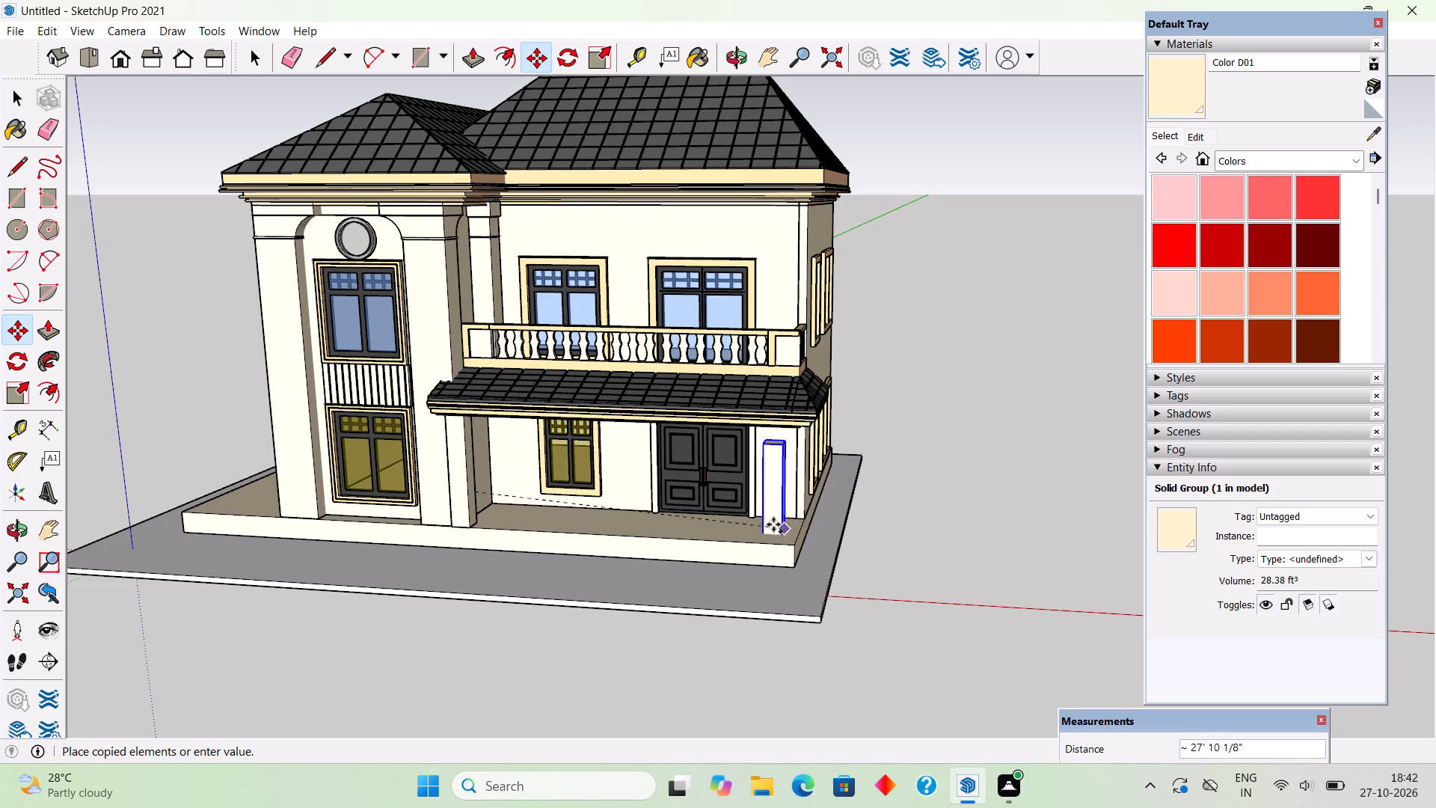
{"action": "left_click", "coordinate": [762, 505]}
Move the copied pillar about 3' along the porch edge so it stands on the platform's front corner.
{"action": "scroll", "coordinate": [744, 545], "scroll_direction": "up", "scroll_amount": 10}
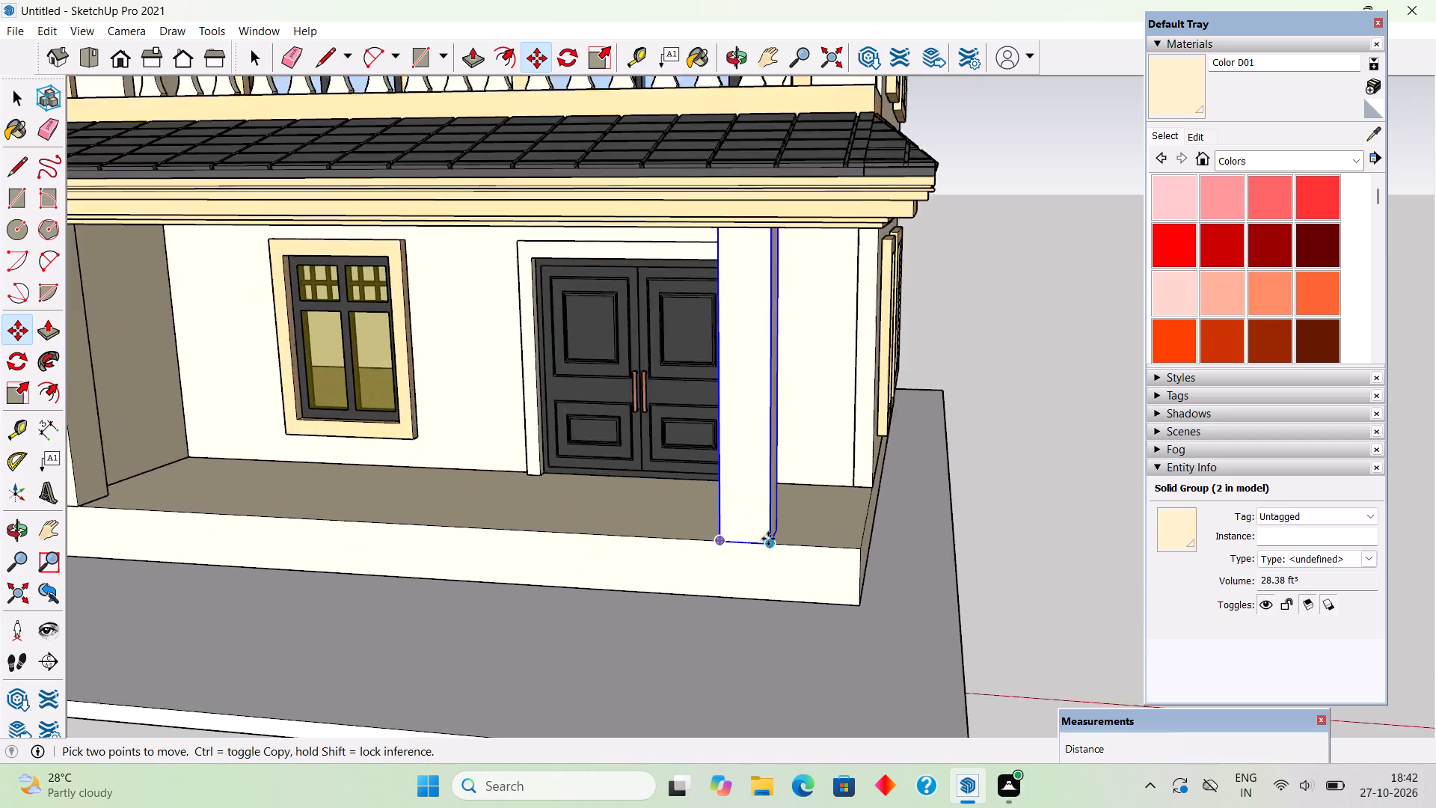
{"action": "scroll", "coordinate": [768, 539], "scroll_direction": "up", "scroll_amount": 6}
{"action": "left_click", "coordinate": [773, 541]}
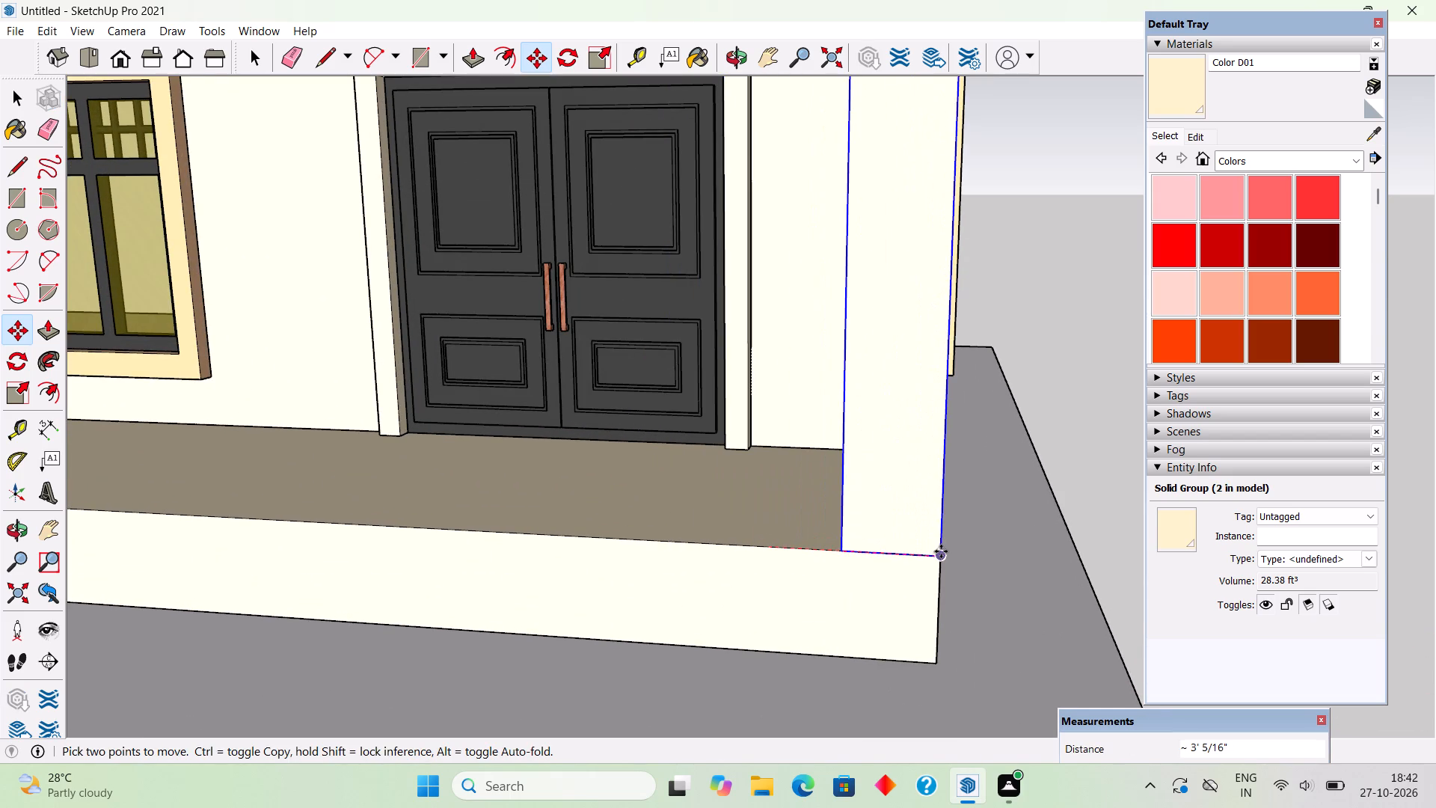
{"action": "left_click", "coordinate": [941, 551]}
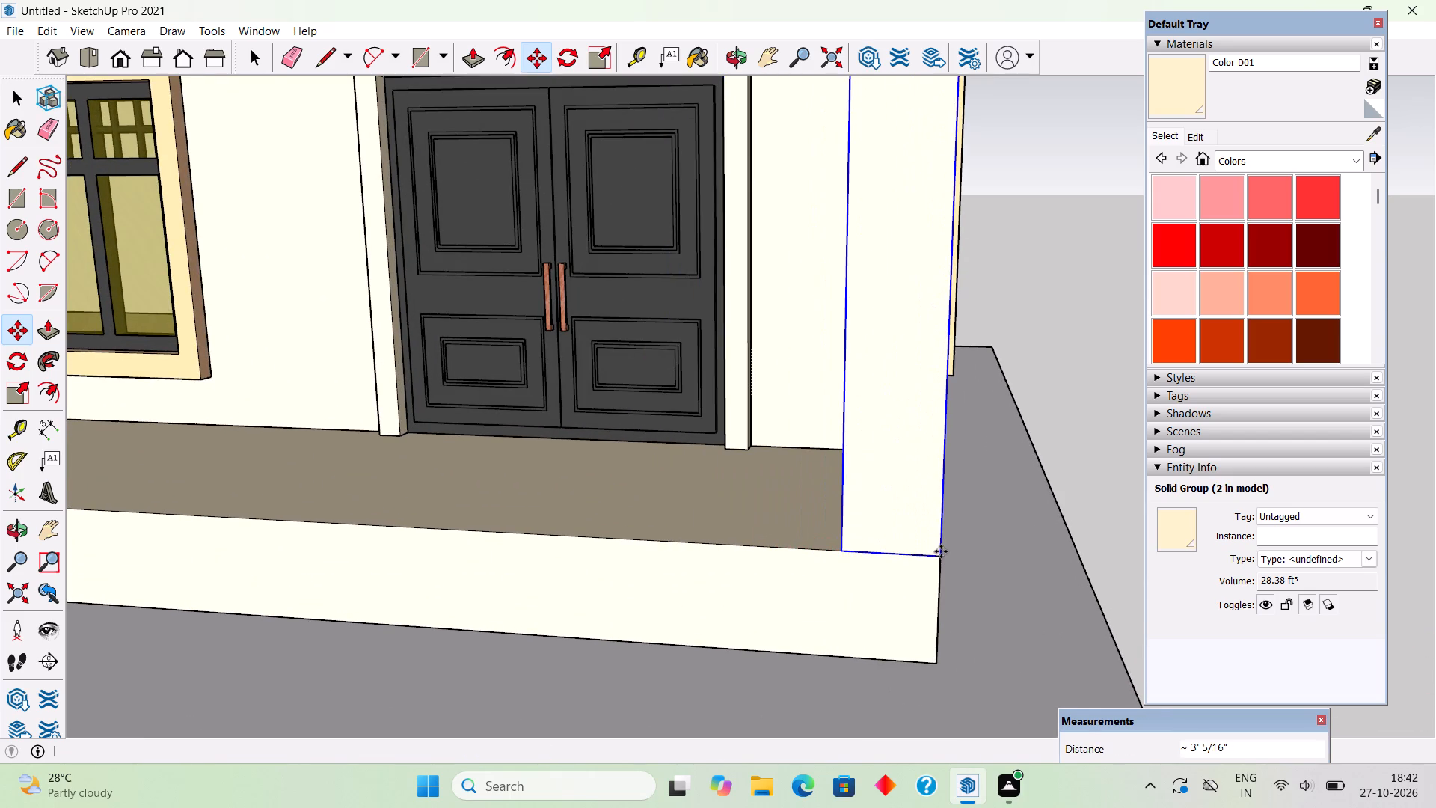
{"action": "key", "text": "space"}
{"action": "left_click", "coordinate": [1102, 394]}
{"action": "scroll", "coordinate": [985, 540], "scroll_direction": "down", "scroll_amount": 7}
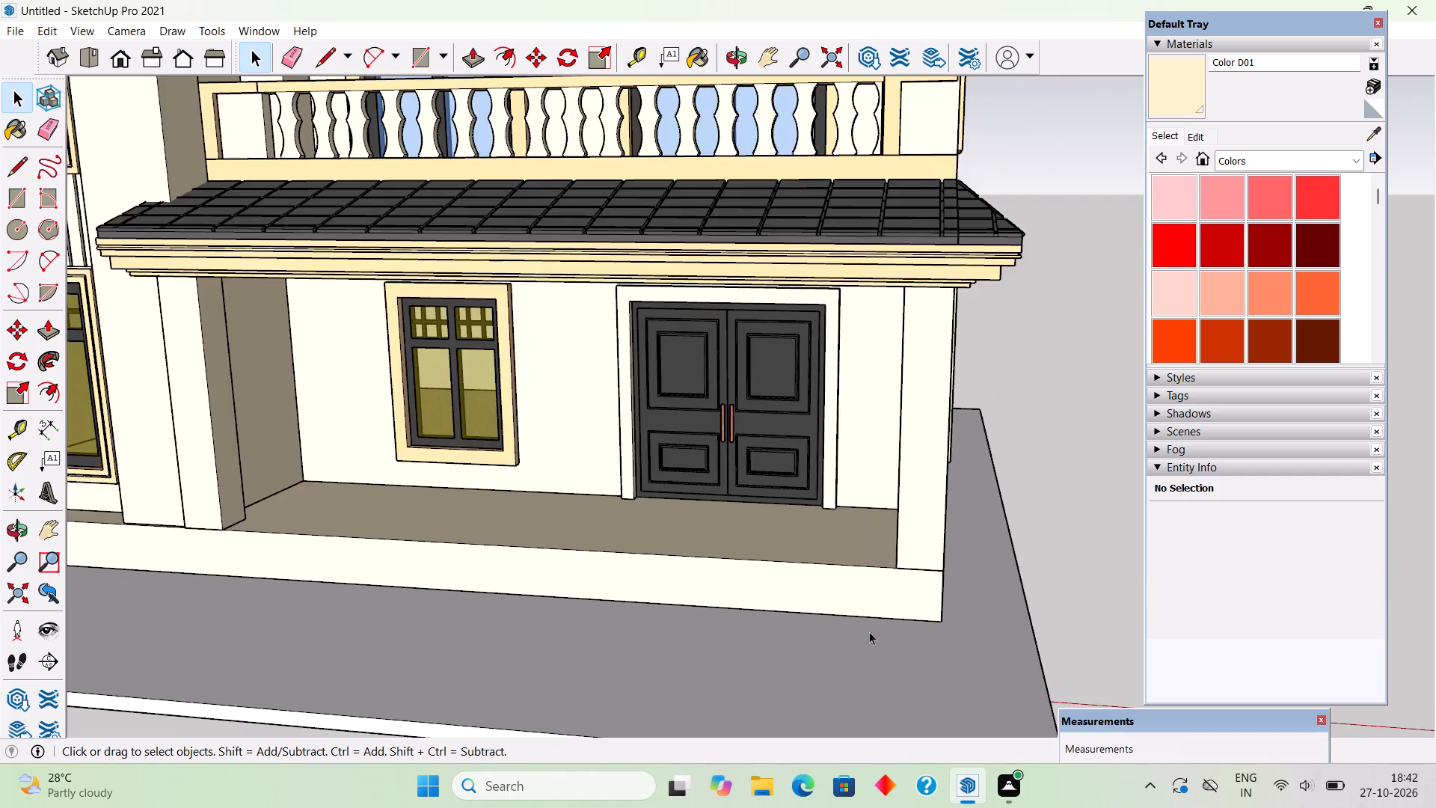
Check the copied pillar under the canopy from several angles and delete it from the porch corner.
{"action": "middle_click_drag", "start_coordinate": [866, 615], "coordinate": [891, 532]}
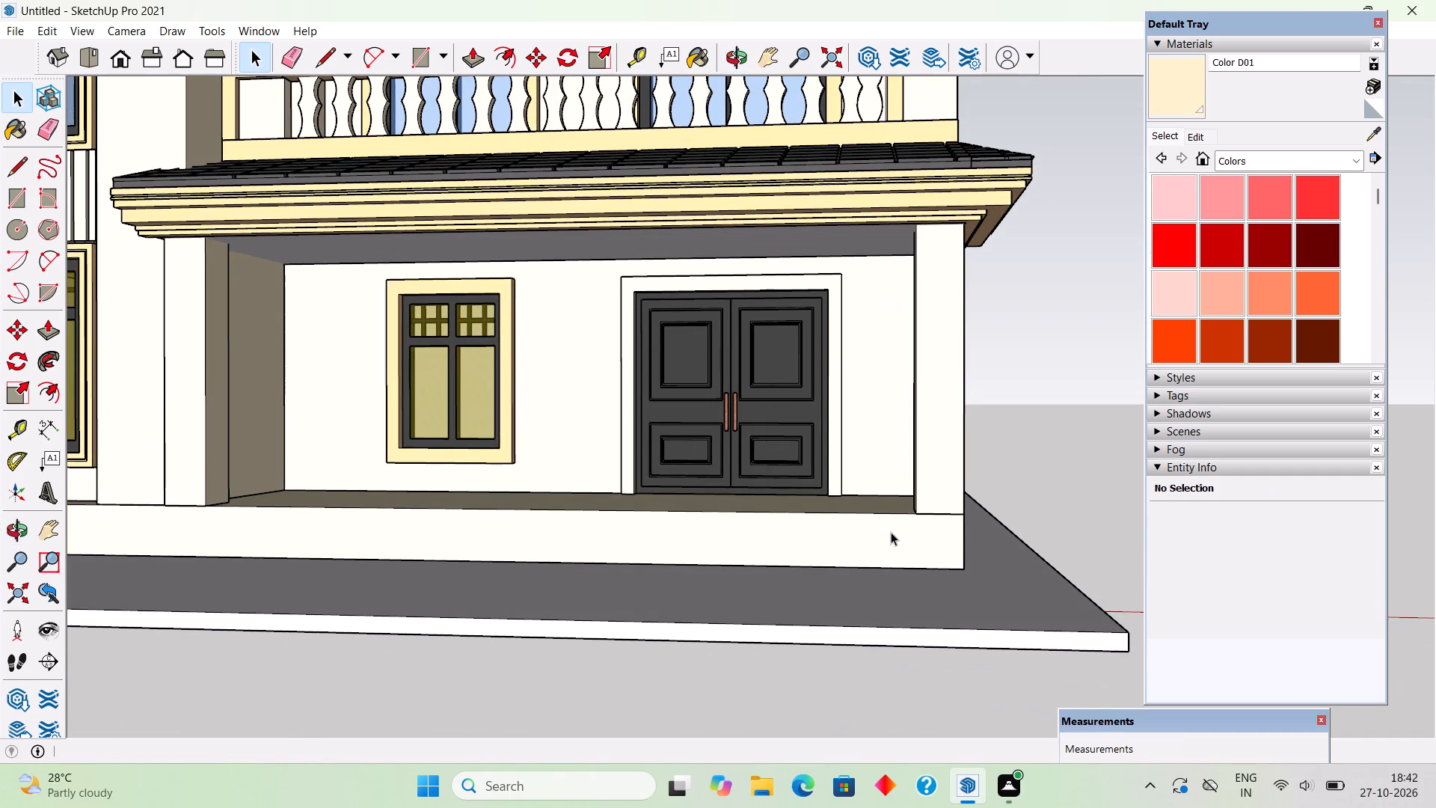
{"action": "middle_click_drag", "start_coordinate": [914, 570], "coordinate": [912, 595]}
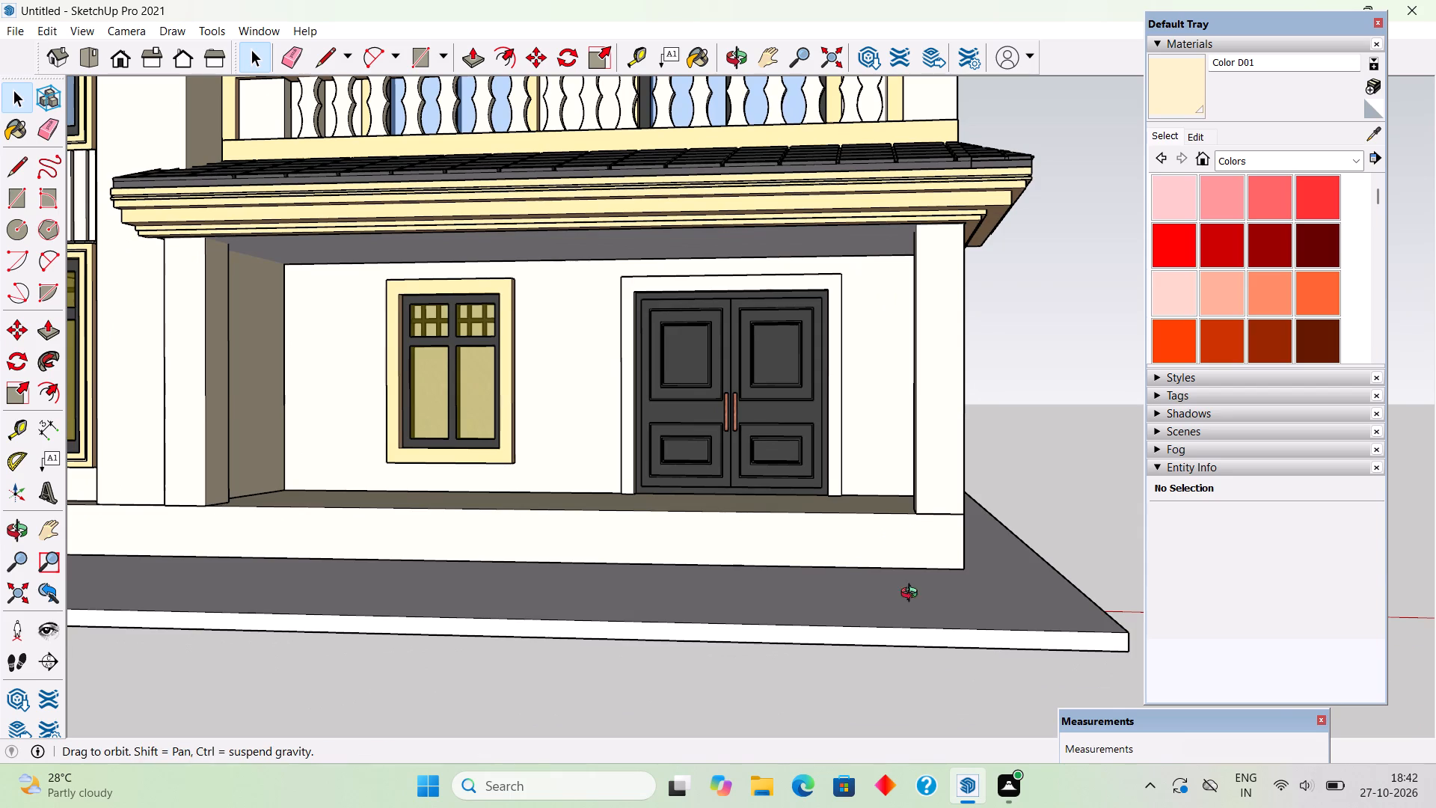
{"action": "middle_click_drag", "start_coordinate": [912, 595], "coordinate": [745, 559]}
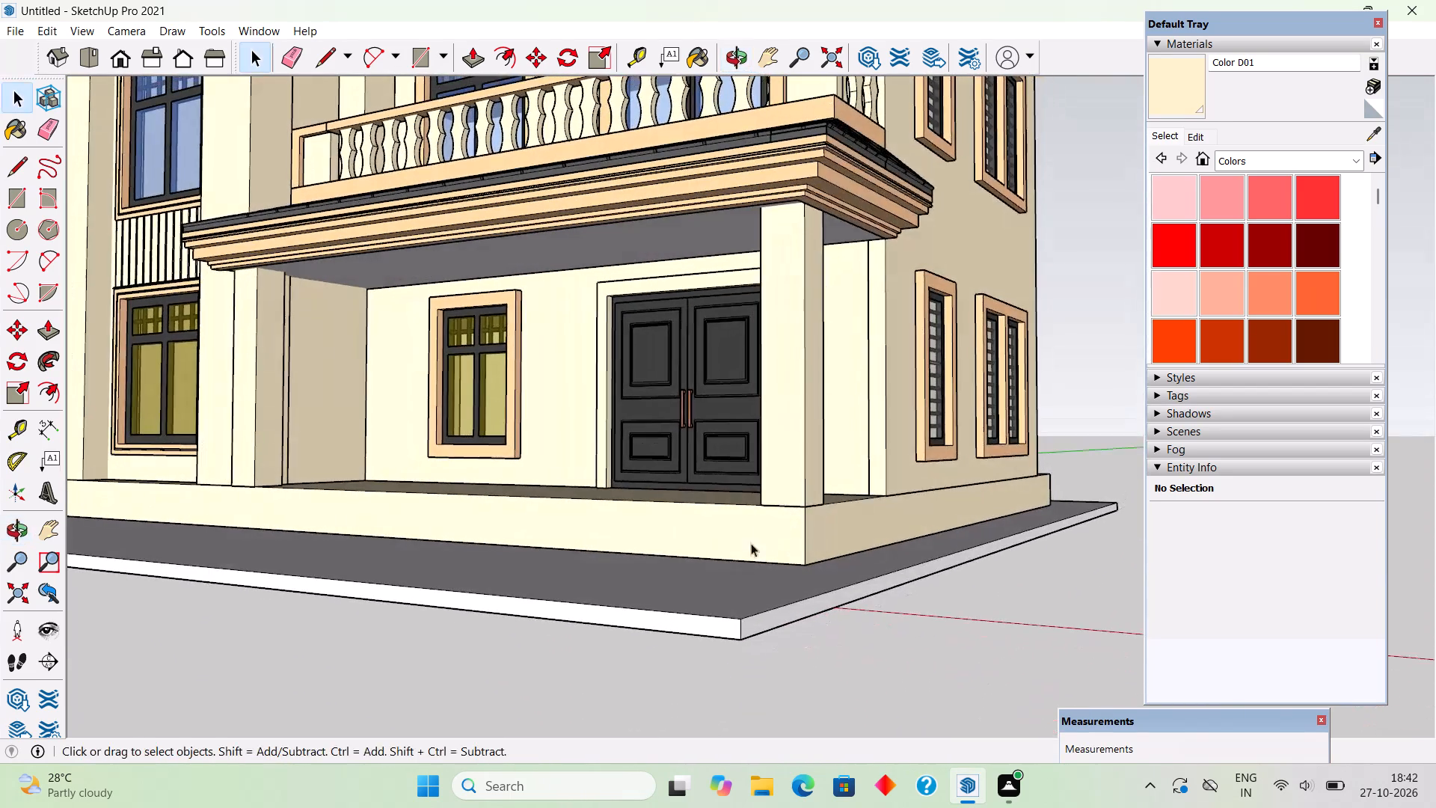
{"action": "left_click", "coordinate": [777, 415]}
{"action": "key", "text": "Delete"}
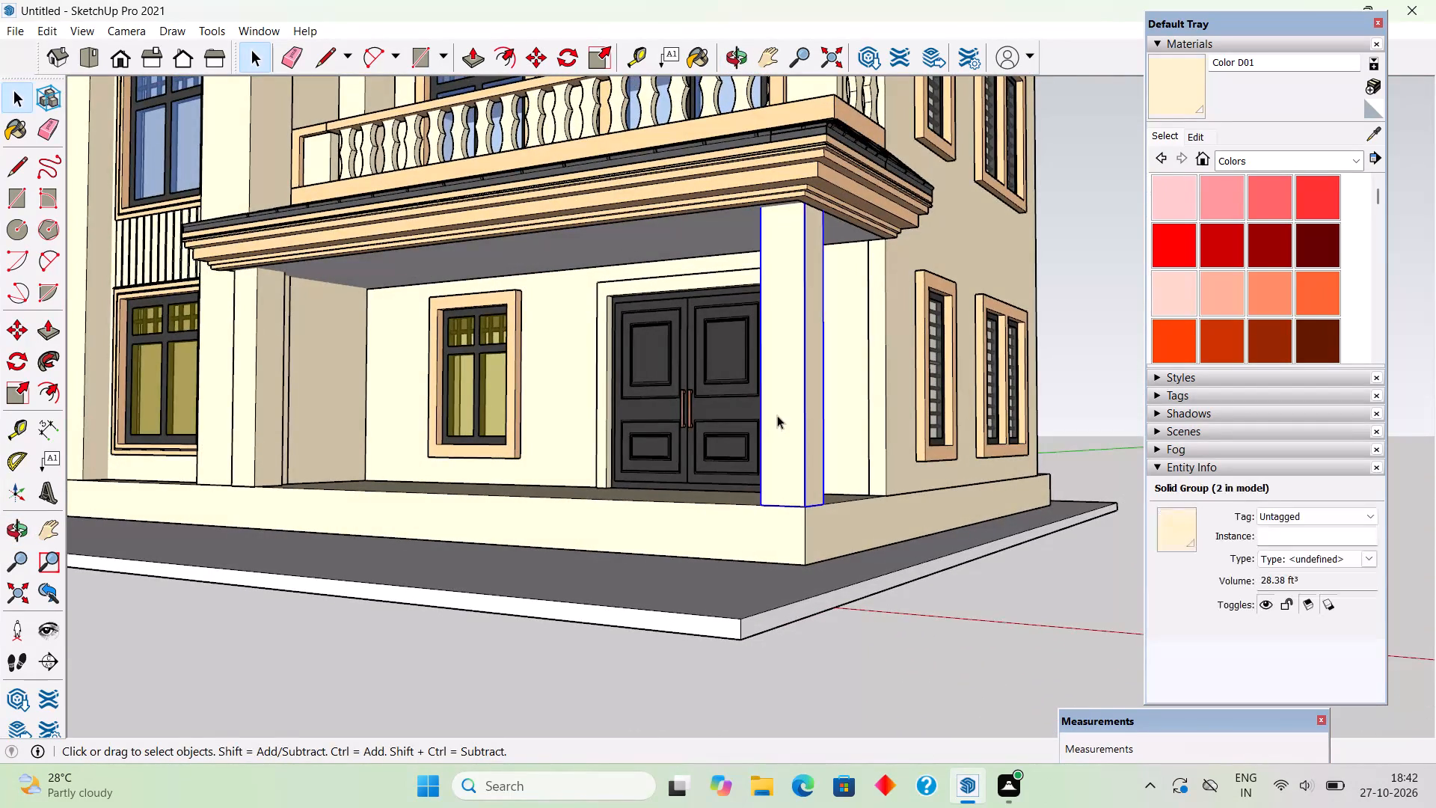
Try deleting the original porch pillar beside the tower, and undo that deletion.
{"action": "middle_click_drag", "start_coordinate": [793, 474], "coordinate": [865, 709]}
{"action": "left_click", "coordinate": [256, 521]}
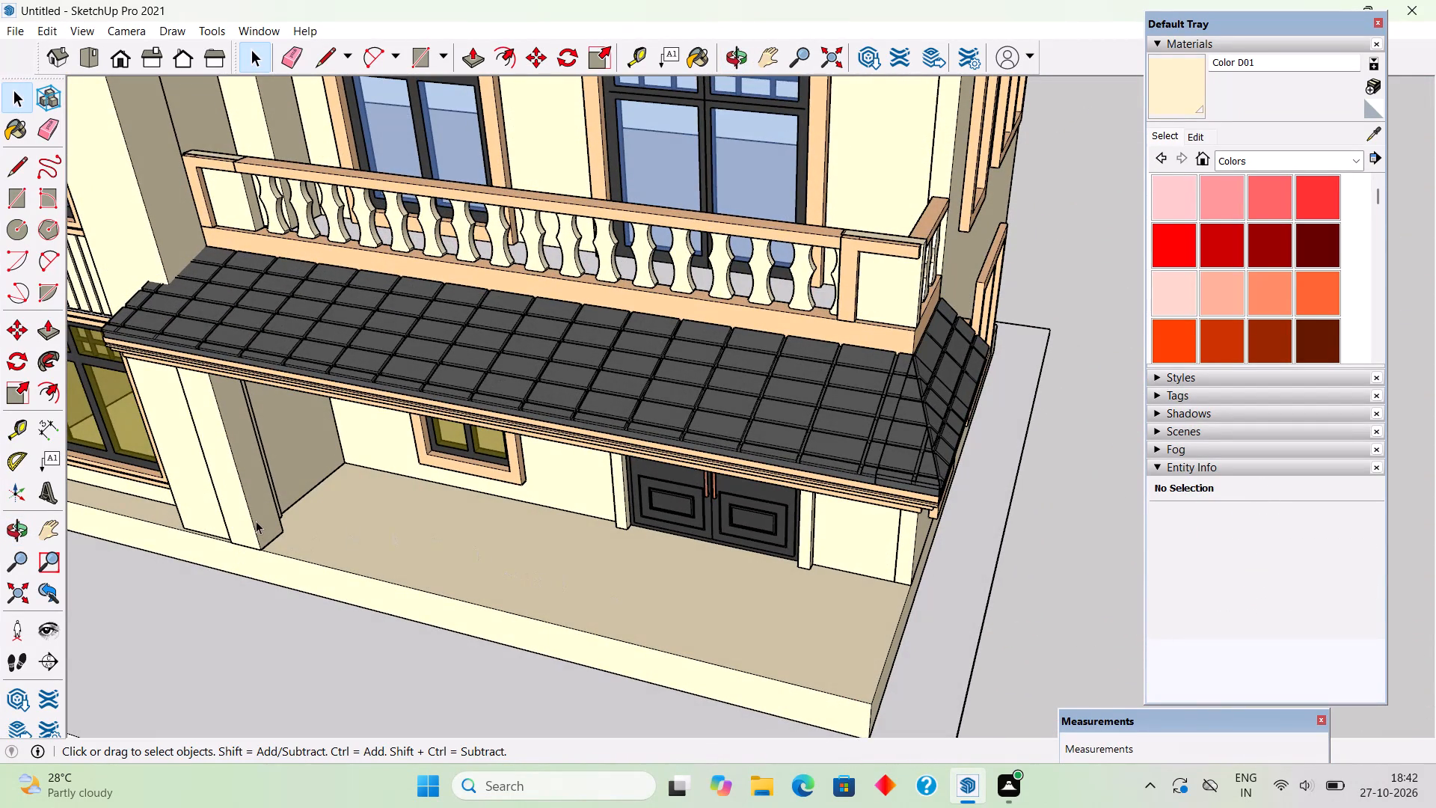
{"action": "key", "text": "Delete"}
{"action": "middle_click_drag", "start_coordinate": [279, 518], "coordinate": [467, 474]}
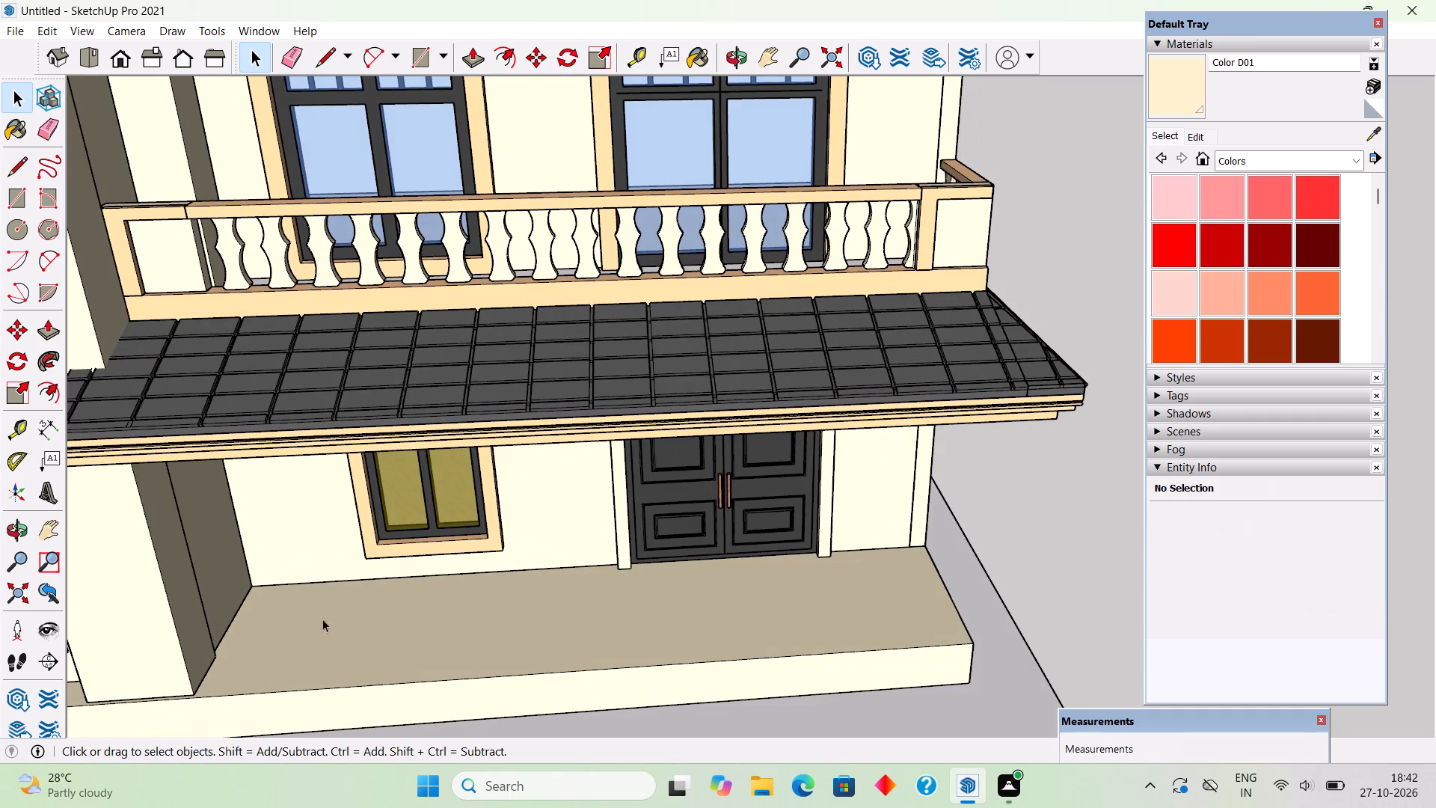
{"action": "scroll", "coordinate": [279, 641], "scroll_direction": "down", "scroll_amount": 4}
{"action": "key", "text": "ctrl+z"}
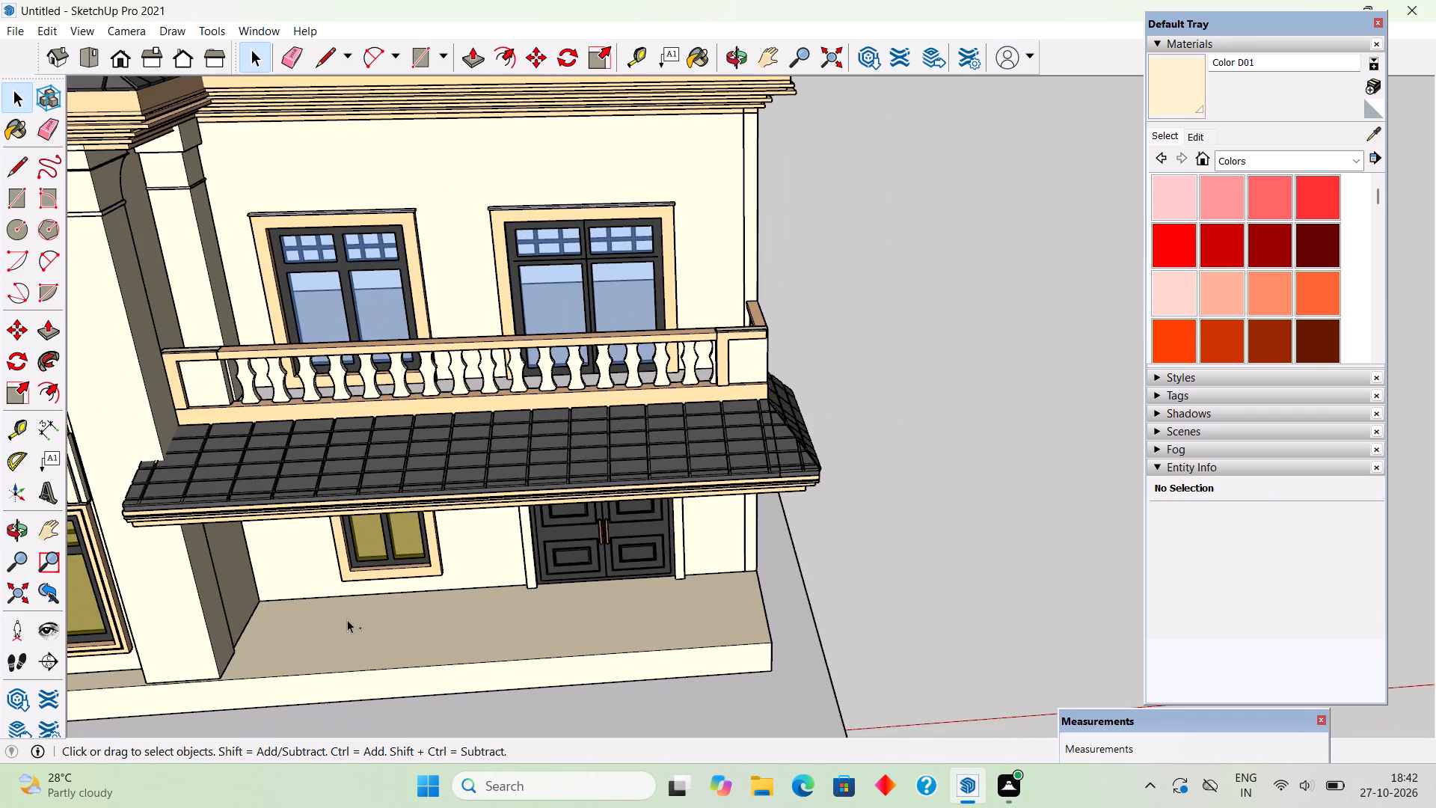
Delete the narrow porch pillar standing against the tower at the canopy's end.
{"action": "middle_click_drag", "start_coordinate": [222, 644], "coordinate": [561, 478]}
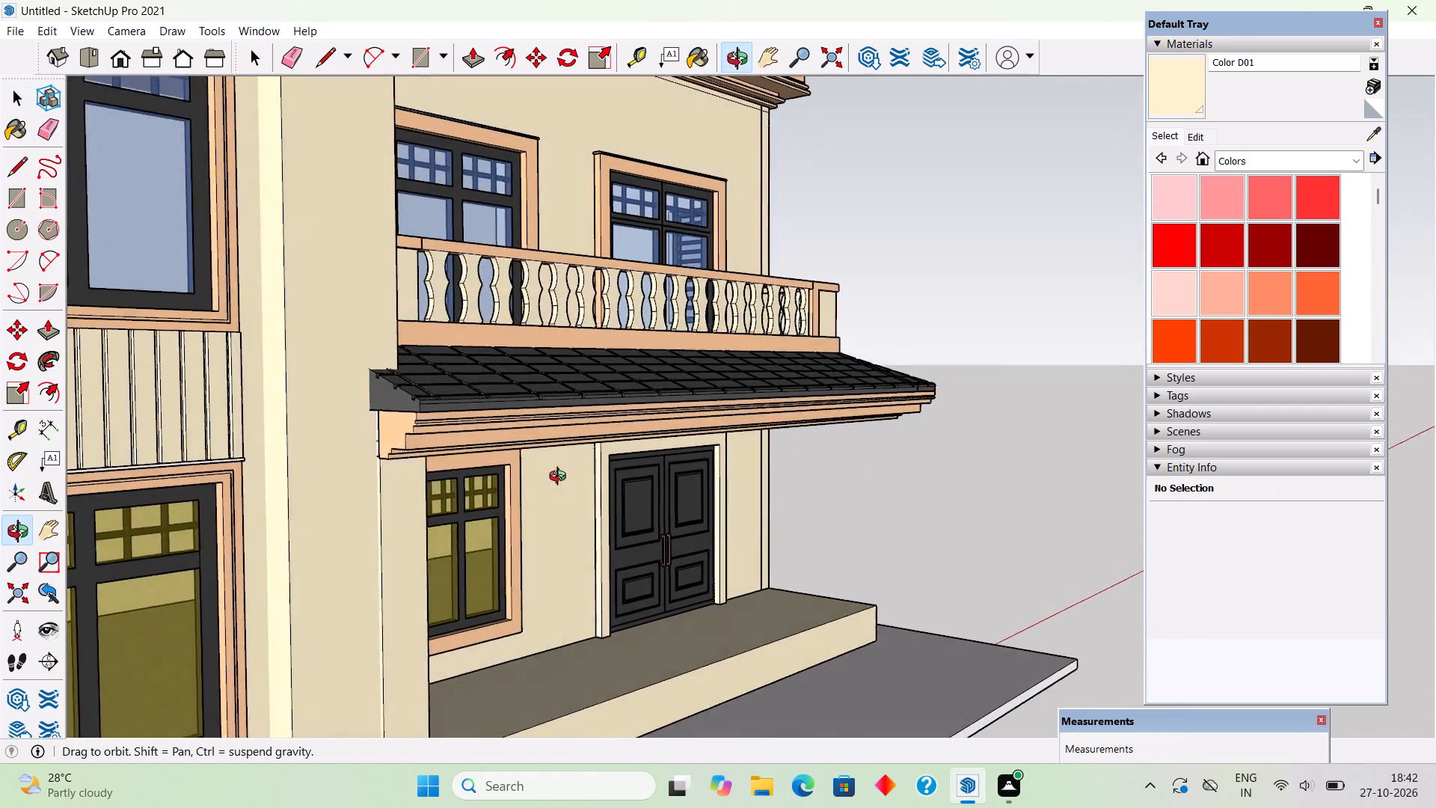
{"action": "middle_click_drag", "start_coordinate": [561, 478], "coordinate": [522, 440]}
{"action": "left_click", "coordinate": [317, 489]}
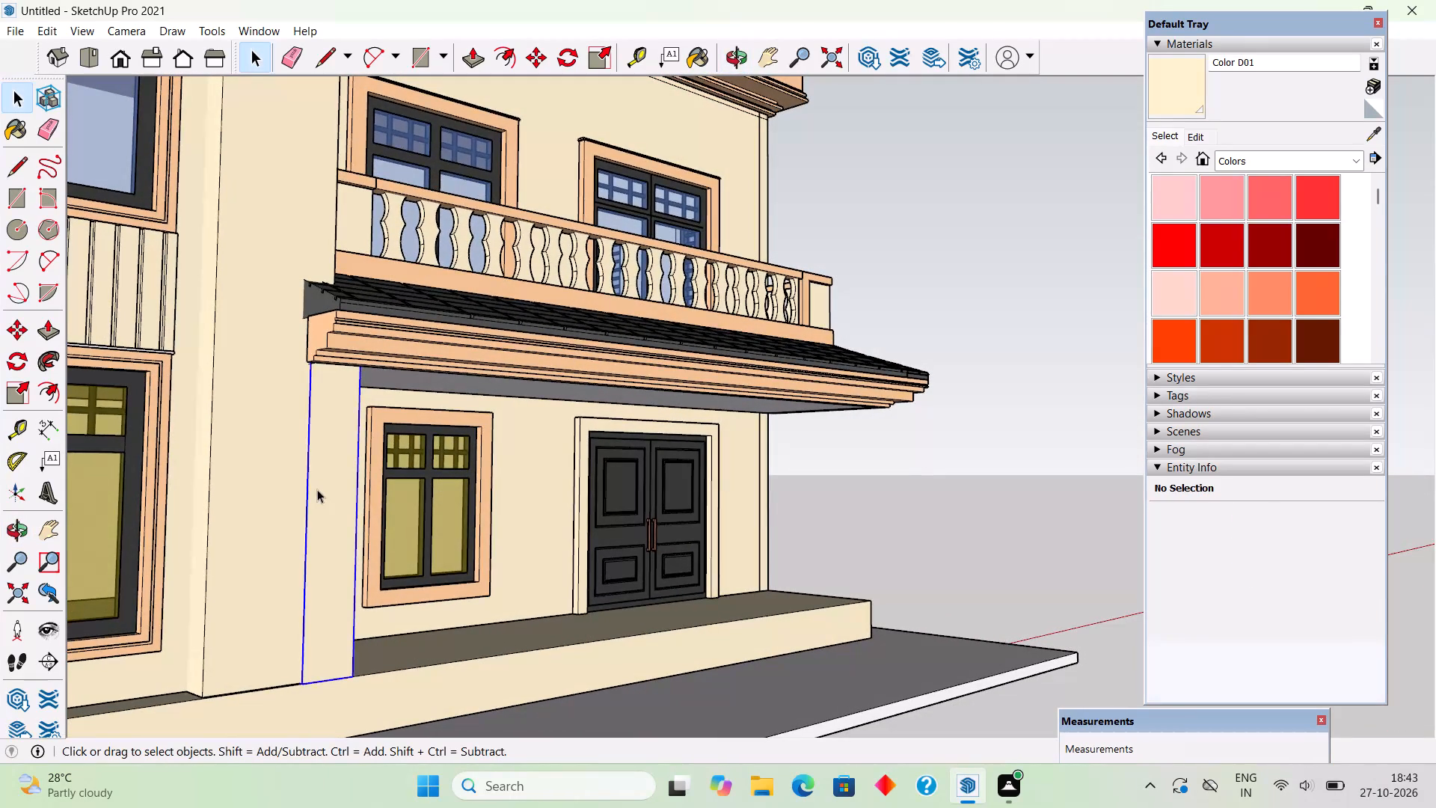
{"action": "key", "text": "Delete"}
Inspect the porch, canopy and tower base from the front at several distances and heights.
{"action": "middle_click_drag", "start_coordinate": [403, 561], "coordinate": [145, 673]}
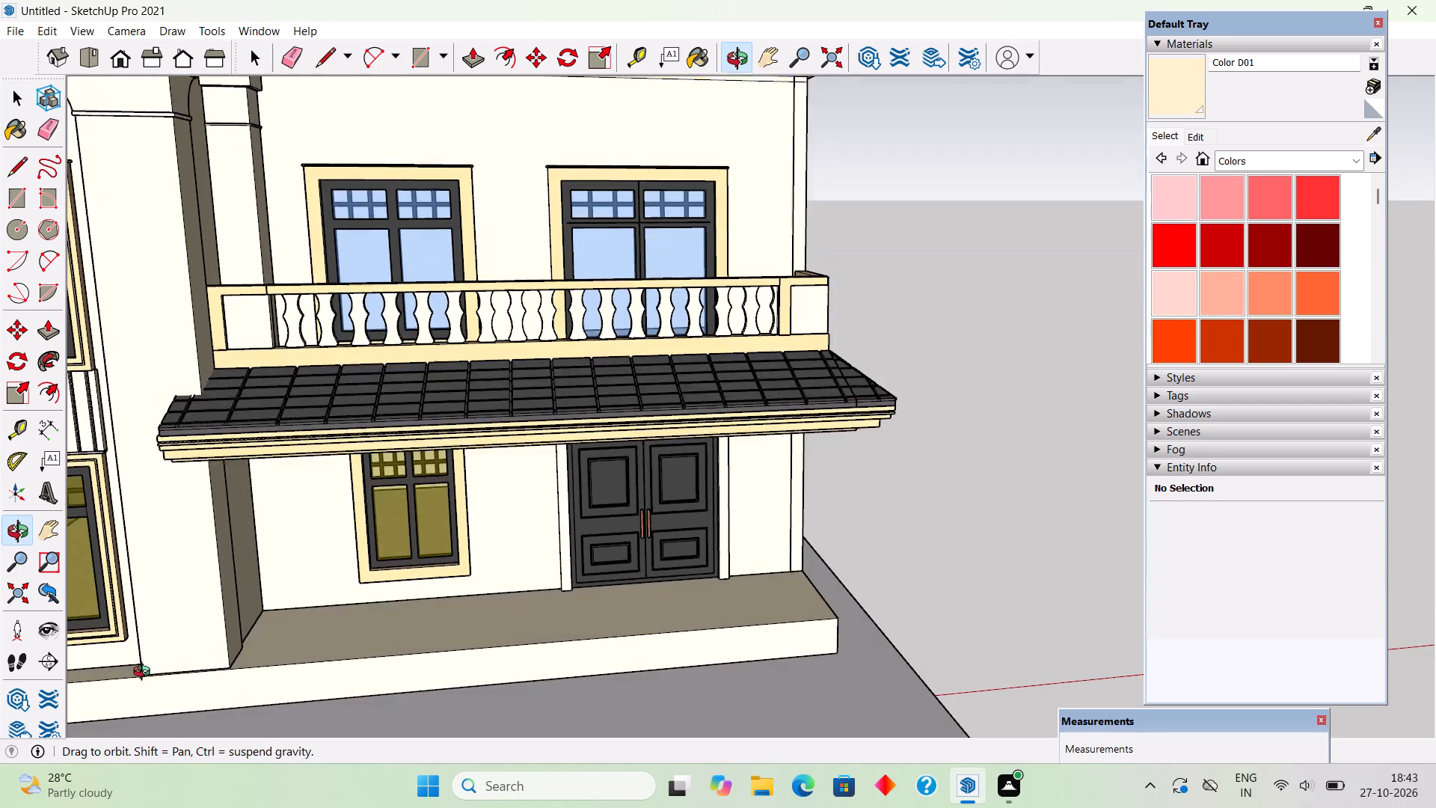
{"action": "middle_click_drag", "start_coordinate": [145, 673], "coordinate": [151, 659]}
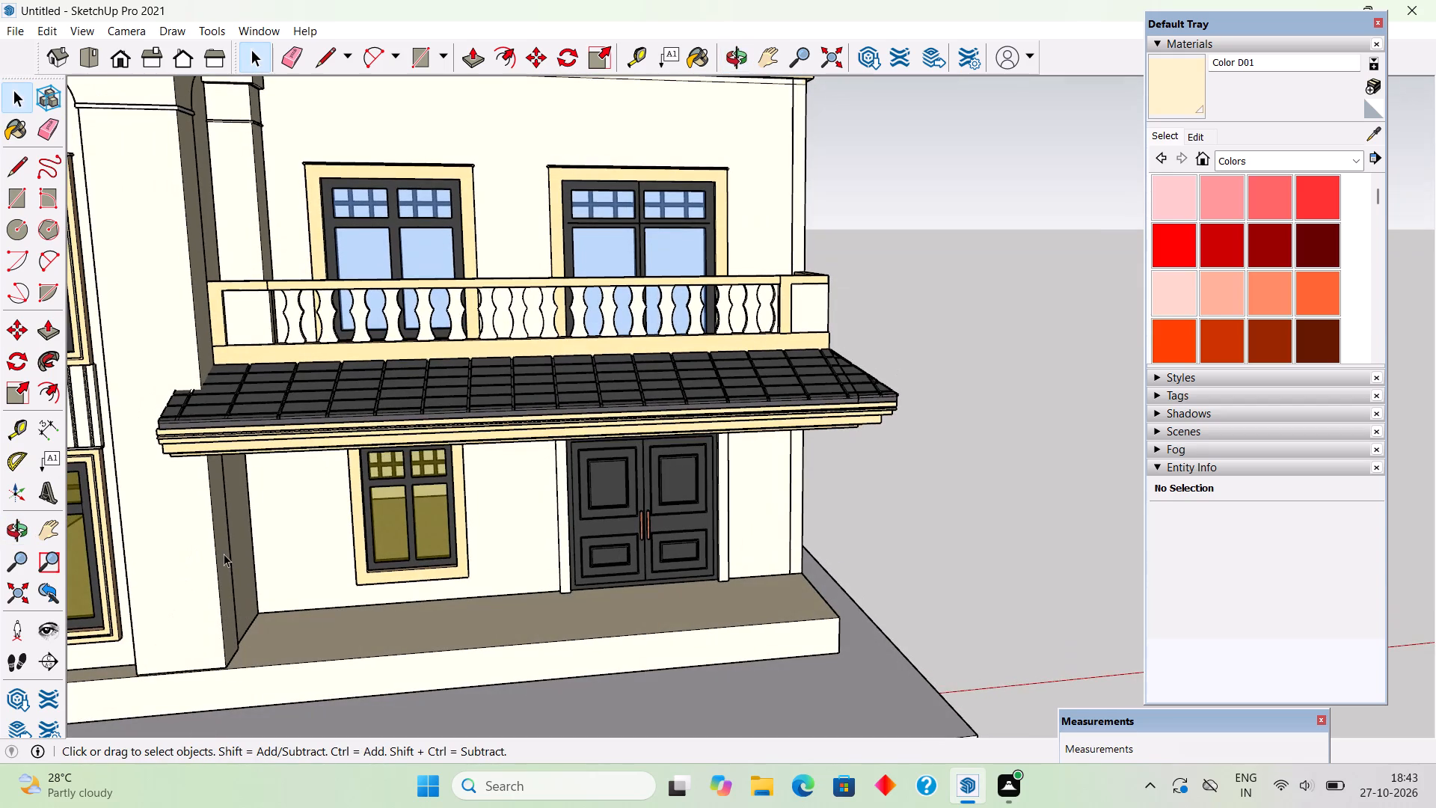
{"action": "scroll", "coordinate": [253, 583], "scroll_direction": "down", "scroll_amount": 8}
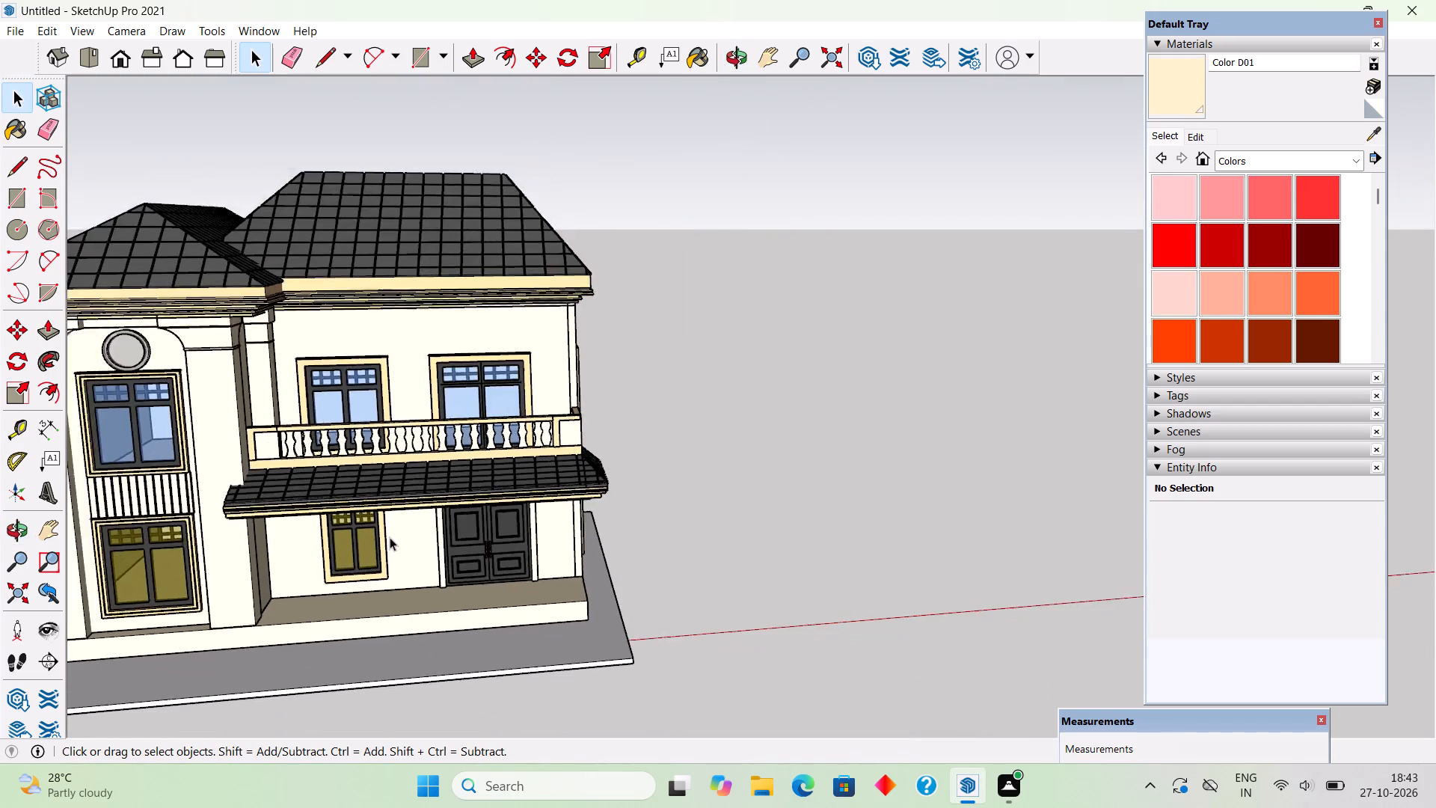
{"action": "scroll", "coordinate": [390, 537], "scroll_direction": "down", "scroll_amount": 6}
{"action": "middle_click_drag", "start_coordinate": [427, 493], "coordinate": [320, 647]}
{"action": "scroll", "coordinate": [354, 595], "scroll_direction": "down", "scroll_amount": 1}
{"action": "scroll", "coordinate": [326, 555], "scroll_direction": "up", "scroll_amount": 12}
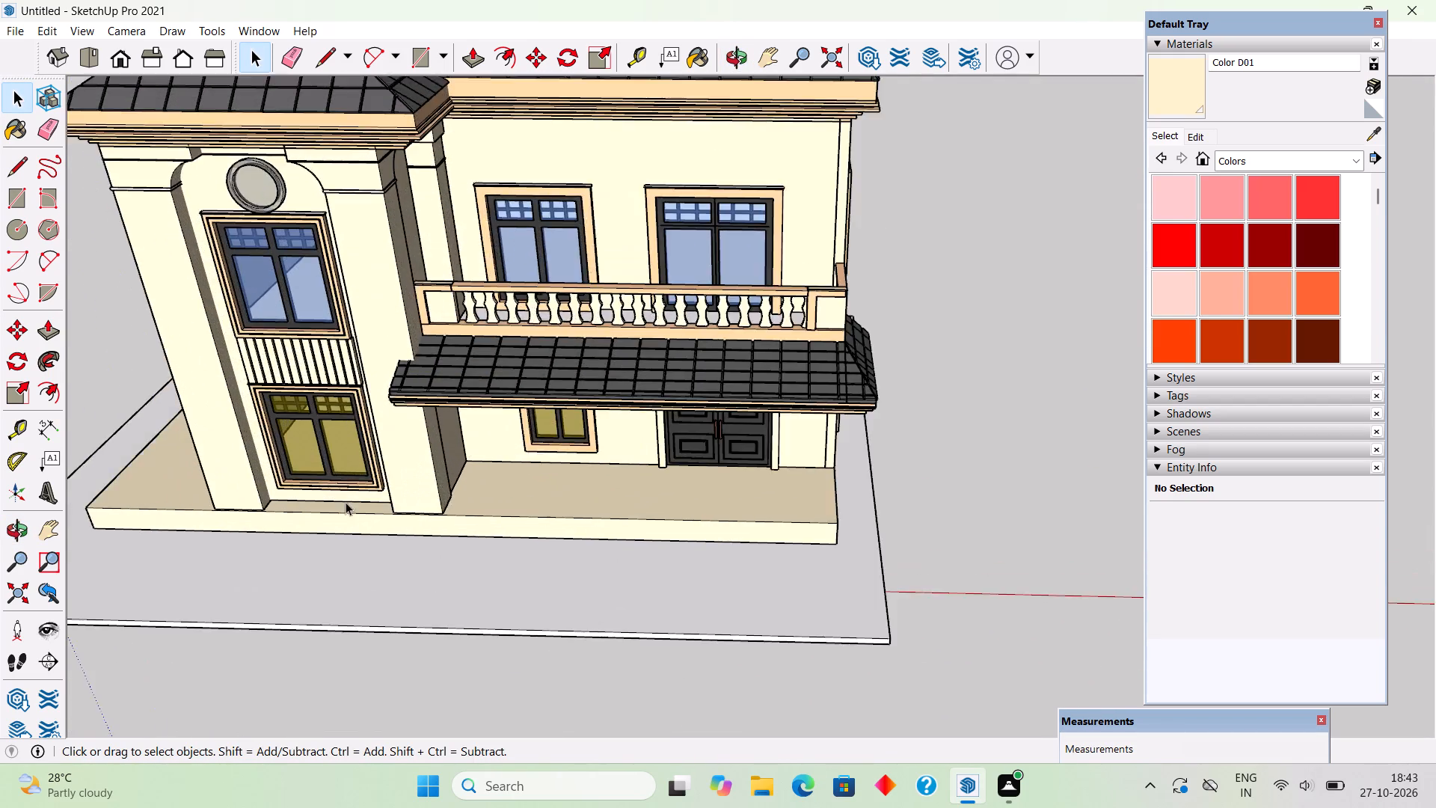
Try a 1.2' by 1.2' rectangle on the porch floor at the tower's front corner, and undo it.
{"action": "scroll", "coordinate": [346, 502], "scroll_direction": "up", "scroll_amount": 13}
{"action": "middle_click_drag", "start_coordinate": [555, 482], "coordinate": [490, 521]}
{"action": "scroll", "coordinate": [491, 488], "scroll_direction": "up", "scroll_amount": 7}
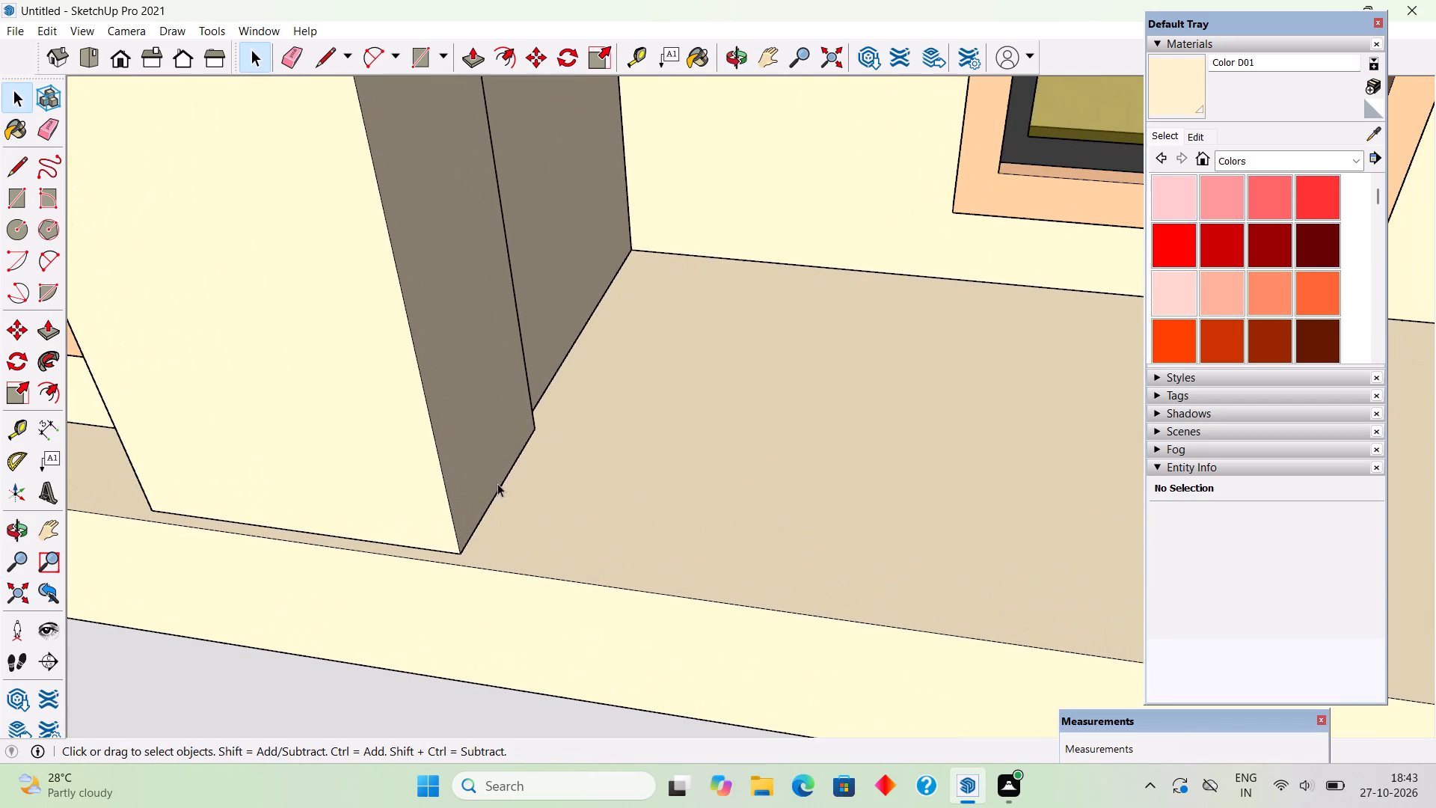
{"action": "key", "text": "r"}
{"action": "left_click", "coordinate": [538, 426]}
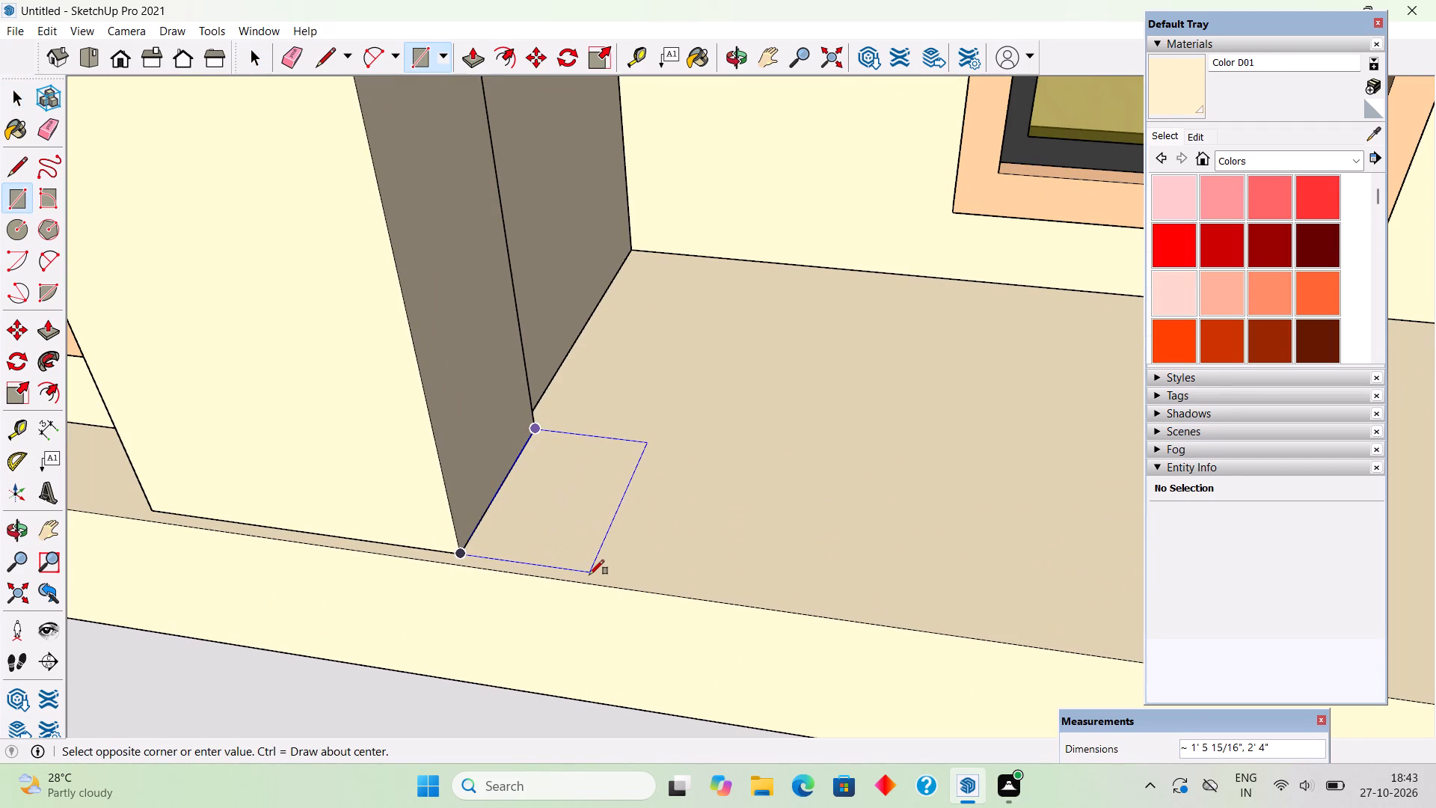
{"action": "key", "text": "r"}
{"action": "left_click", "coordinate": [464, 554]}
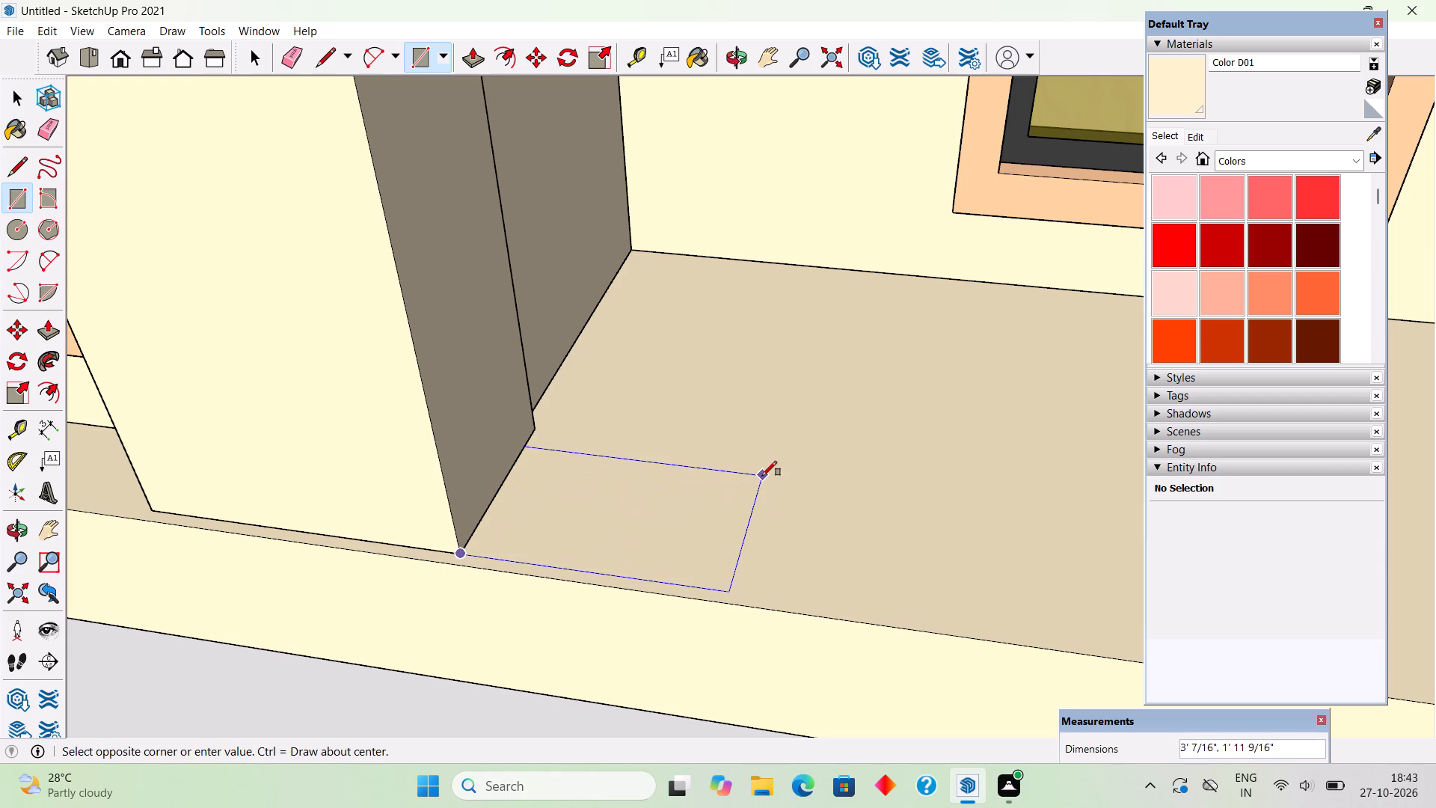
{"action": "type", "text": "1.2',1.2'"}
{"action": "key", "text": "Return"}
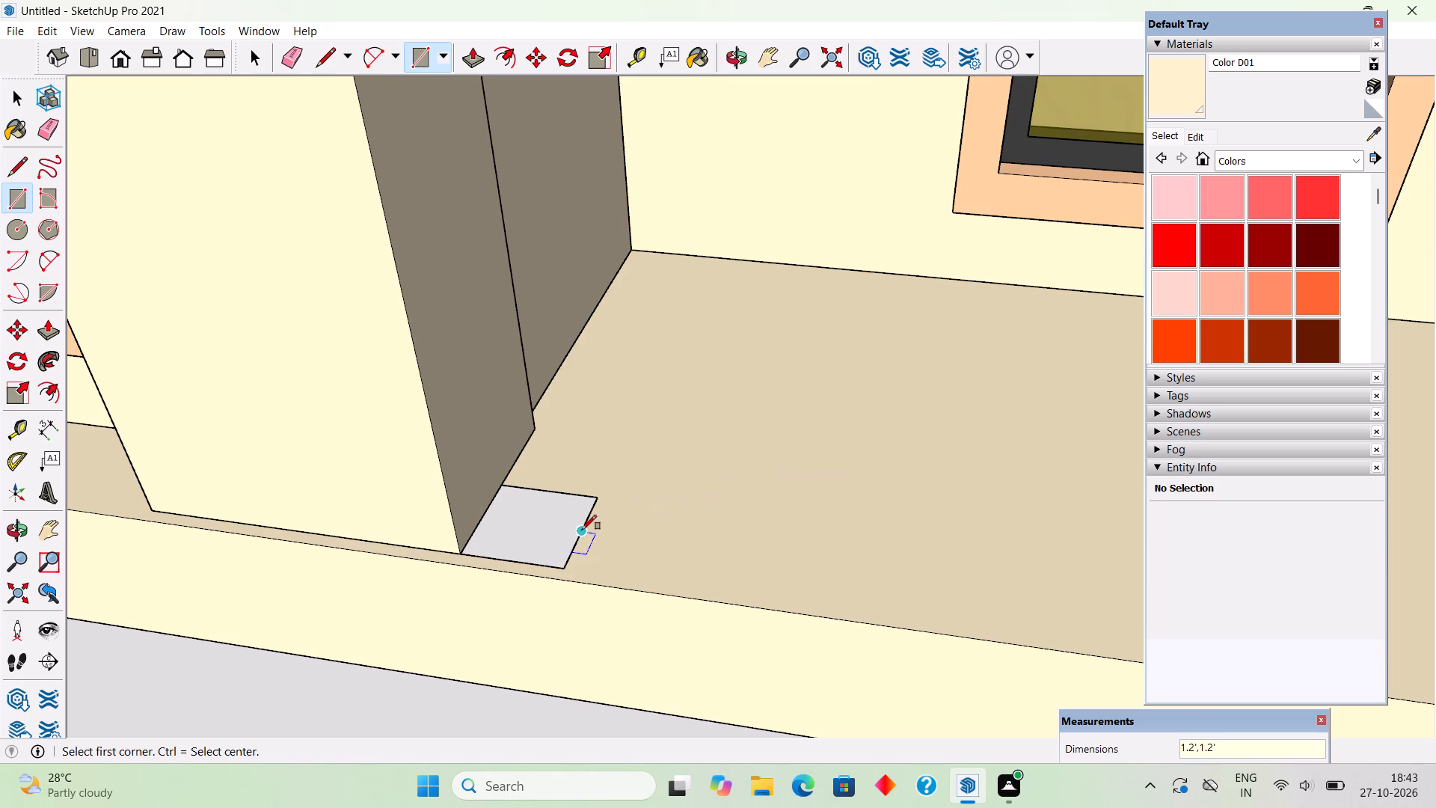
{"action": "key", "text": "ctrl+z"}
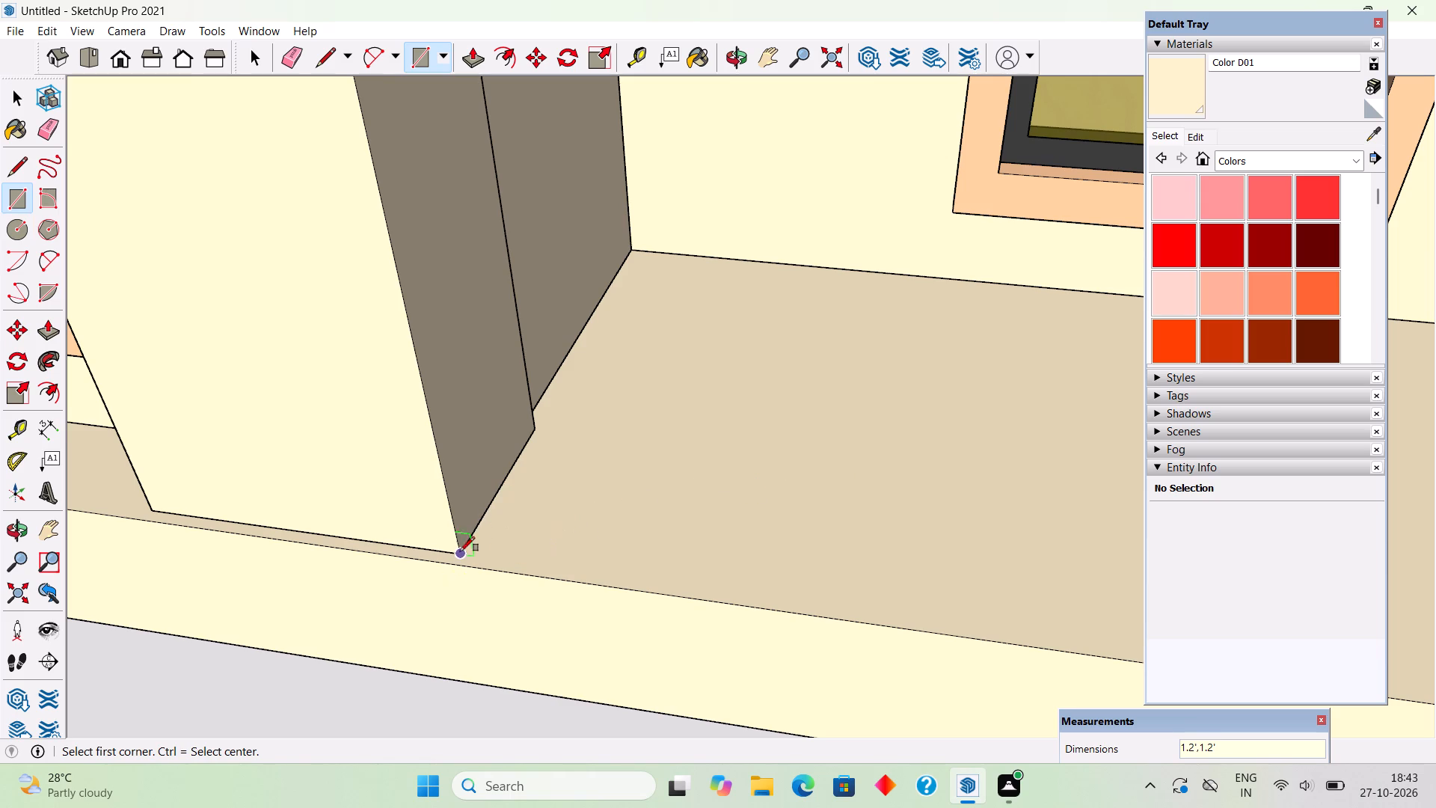
Draw a 2' by 2' square on the porch floor at the tower's front corner and extrude it up 1.3'.
{"action": "left_click", "coordinate": [463, 551]}
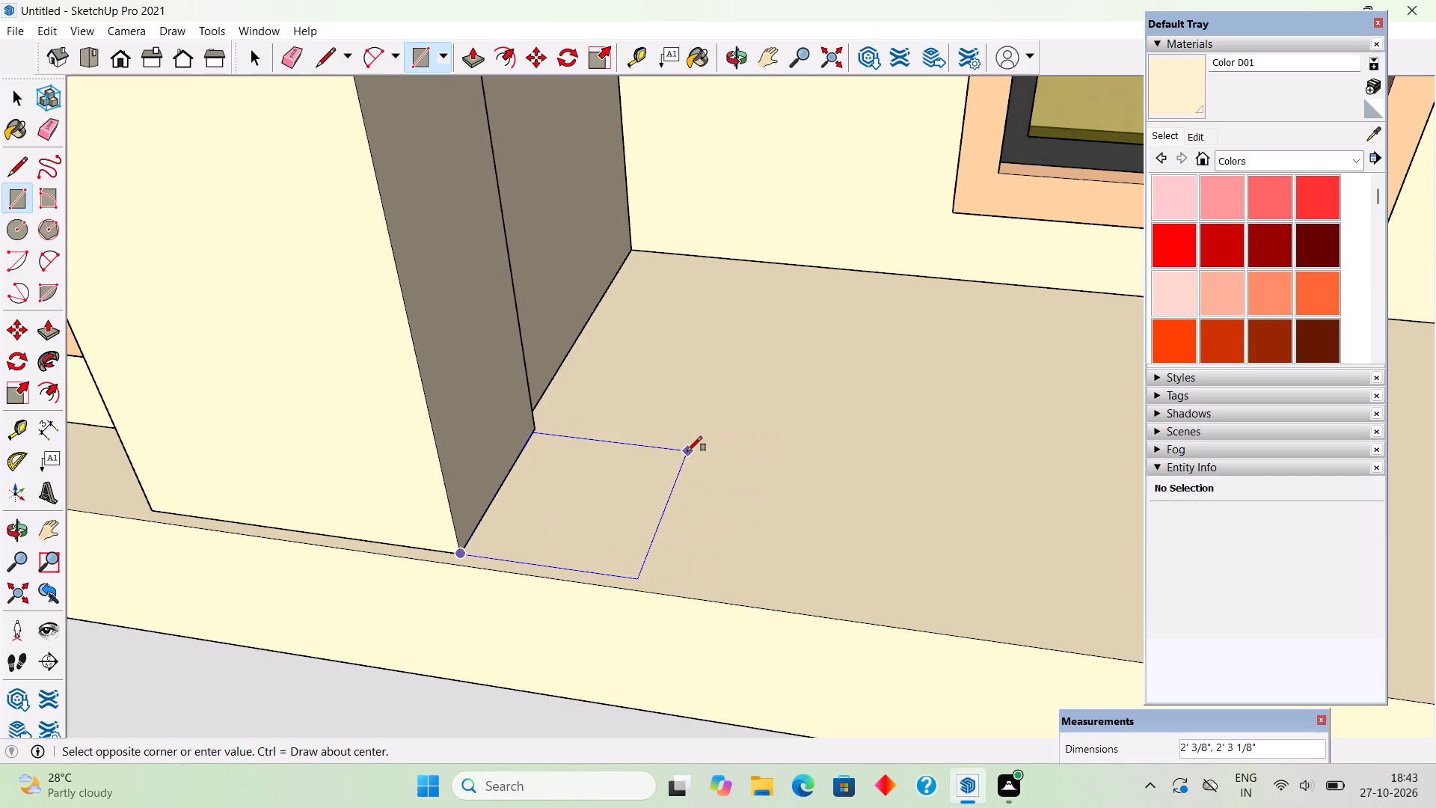
{"action": "type", "text": "2',2'"}
{"action": "key", "text": "Return"}
{"action": "key", "text": "p"}
{"action": "left_click", "coordinate": [572, 495]}
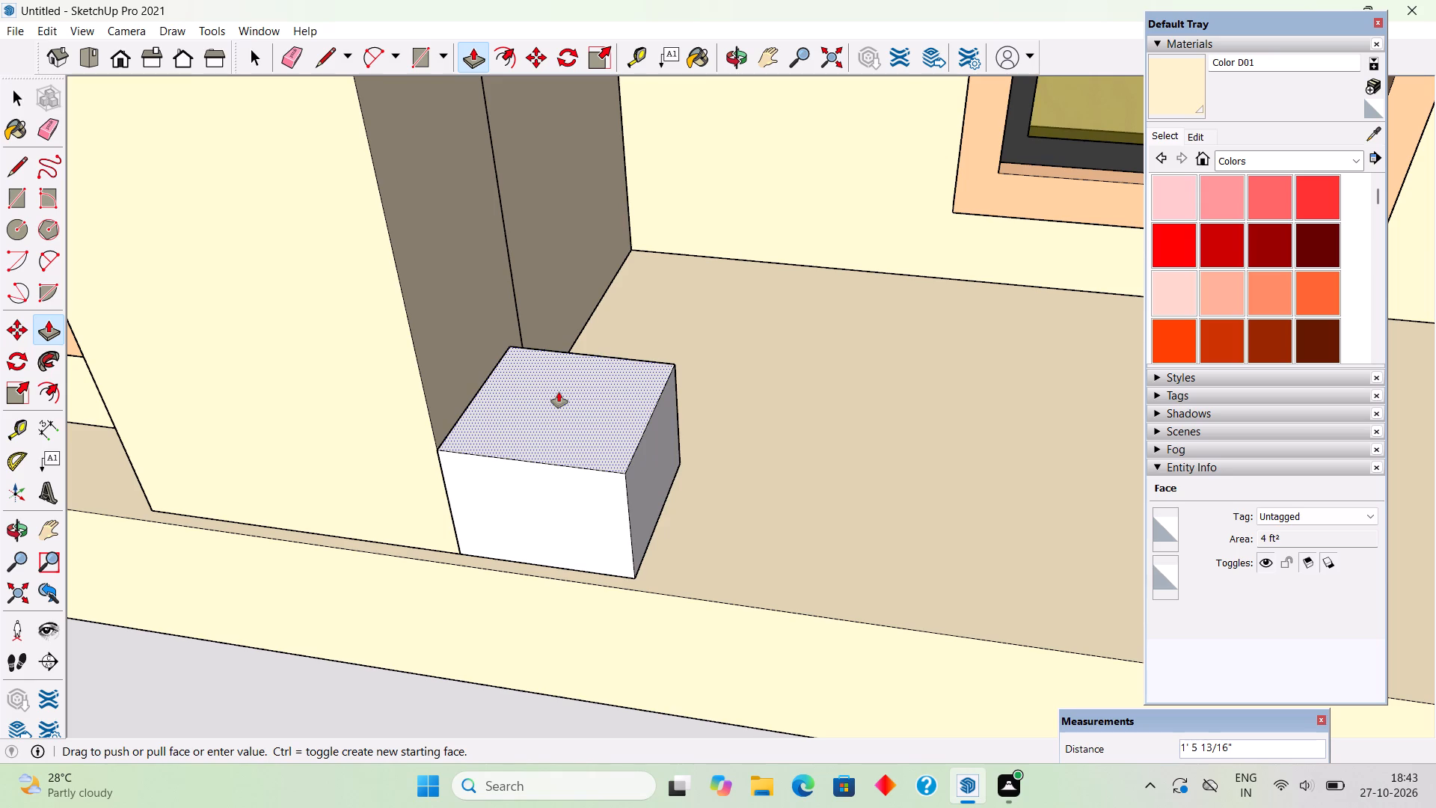
{"action": "key", "text": "1"}
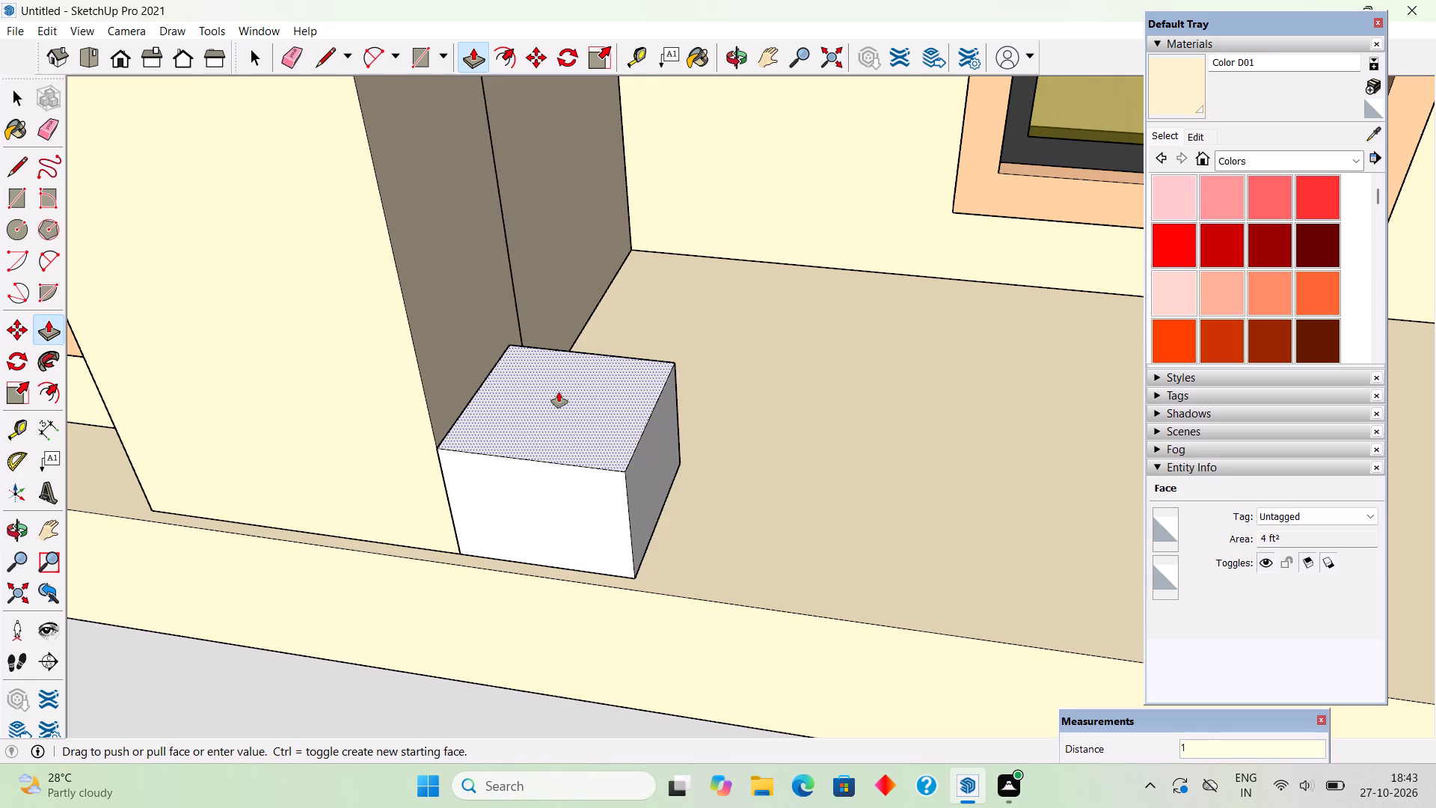
{"action": "type", "text": ".3'"}
{"action": "key", "text": "Return"}
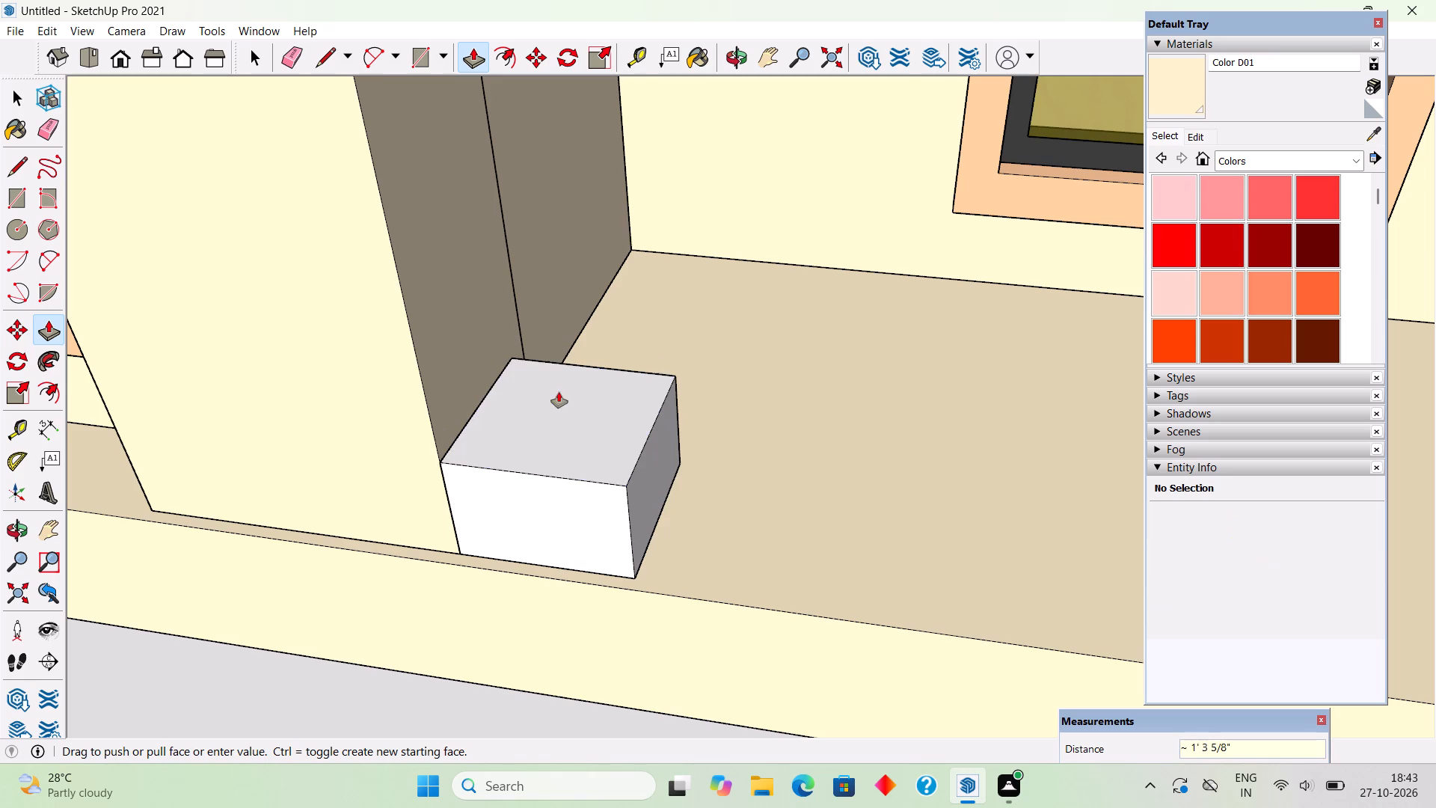
Select the whole new pillar base block and make it a group.
{"action": "scroll", "coordinate": [648, 369], "scroll_direction": "down", "scroll_amount": 4}
{"action": "middle_click_drag", "start_coordinate": [653, 510], "coordinate": [602, 241]}
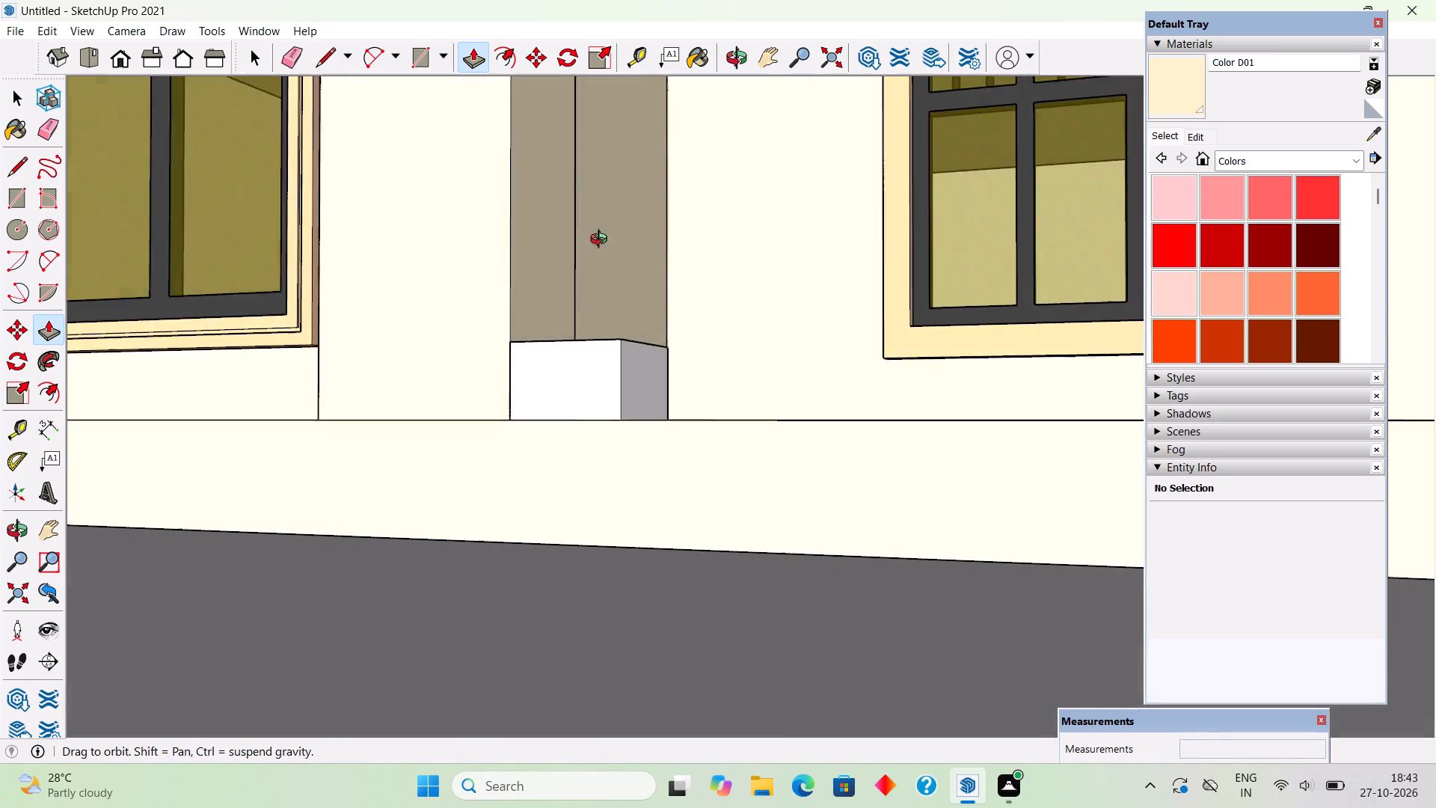
{"action": "middle_click_drag", "start_coordinate": [602, 241], "coordinate": [553, 310]}
{"action": "key", "text": "space"}
{"action": "triple_click", "coordinate": [594, 390]}
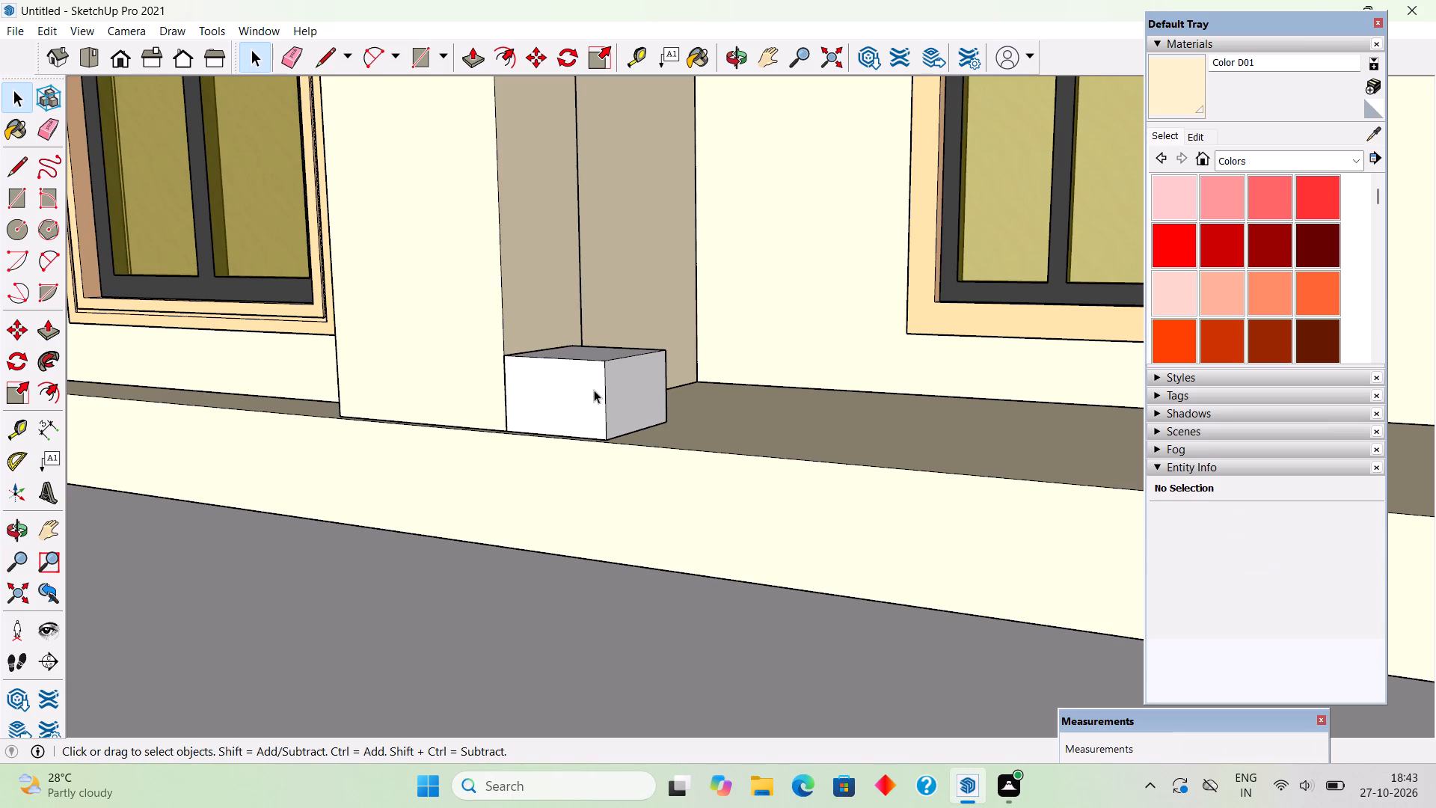
{"action": "right_click", "coordinate": [594, 390]}
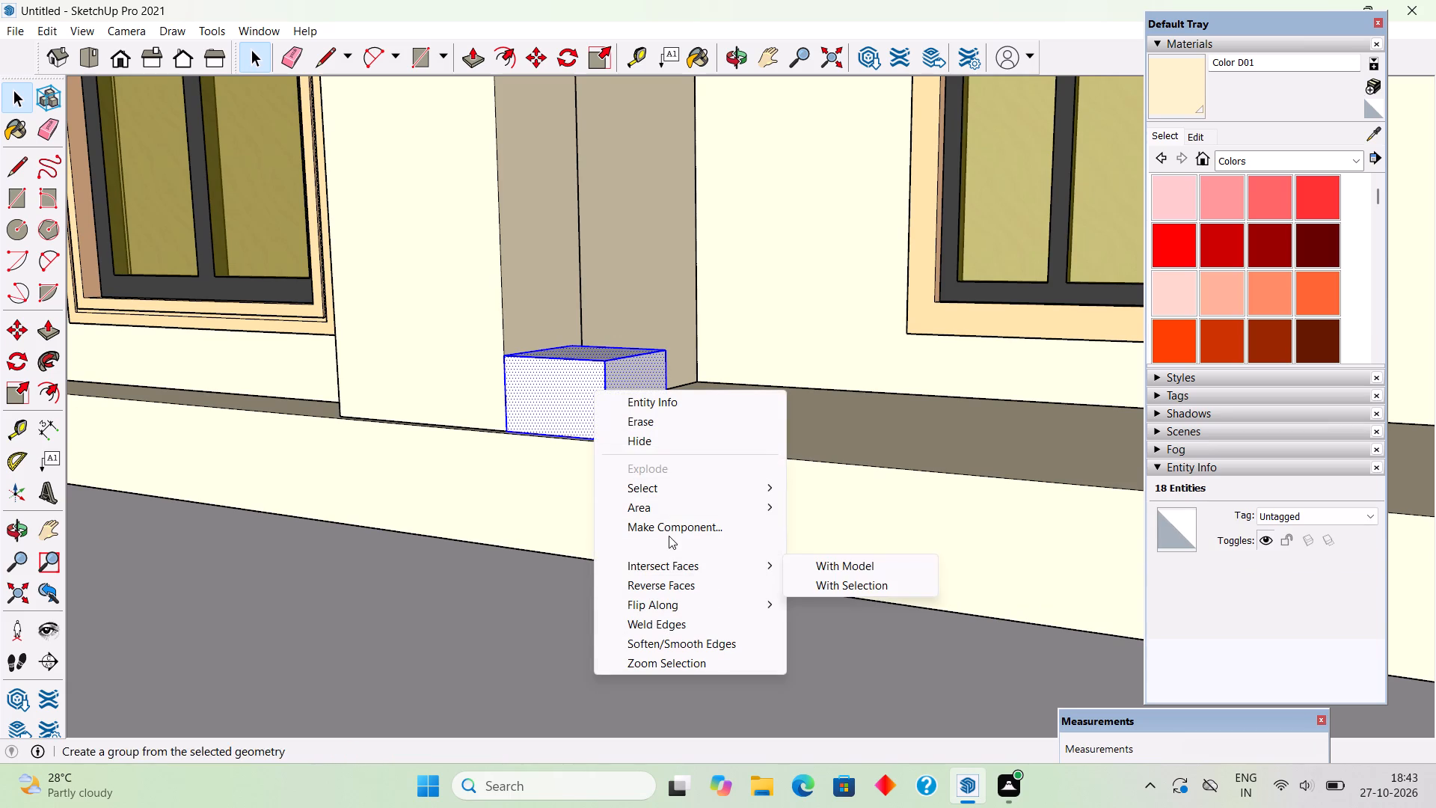
{"action": "left_click", "coordinate": [671, 543]}
Draw a 1.2' by 1.2' square from the base block's rear corner against the tower and extrude it up as a shaft.
{"action": "middle_click_drag", "start_coordinate": [710, 598], "coordinate": [826, 807]}
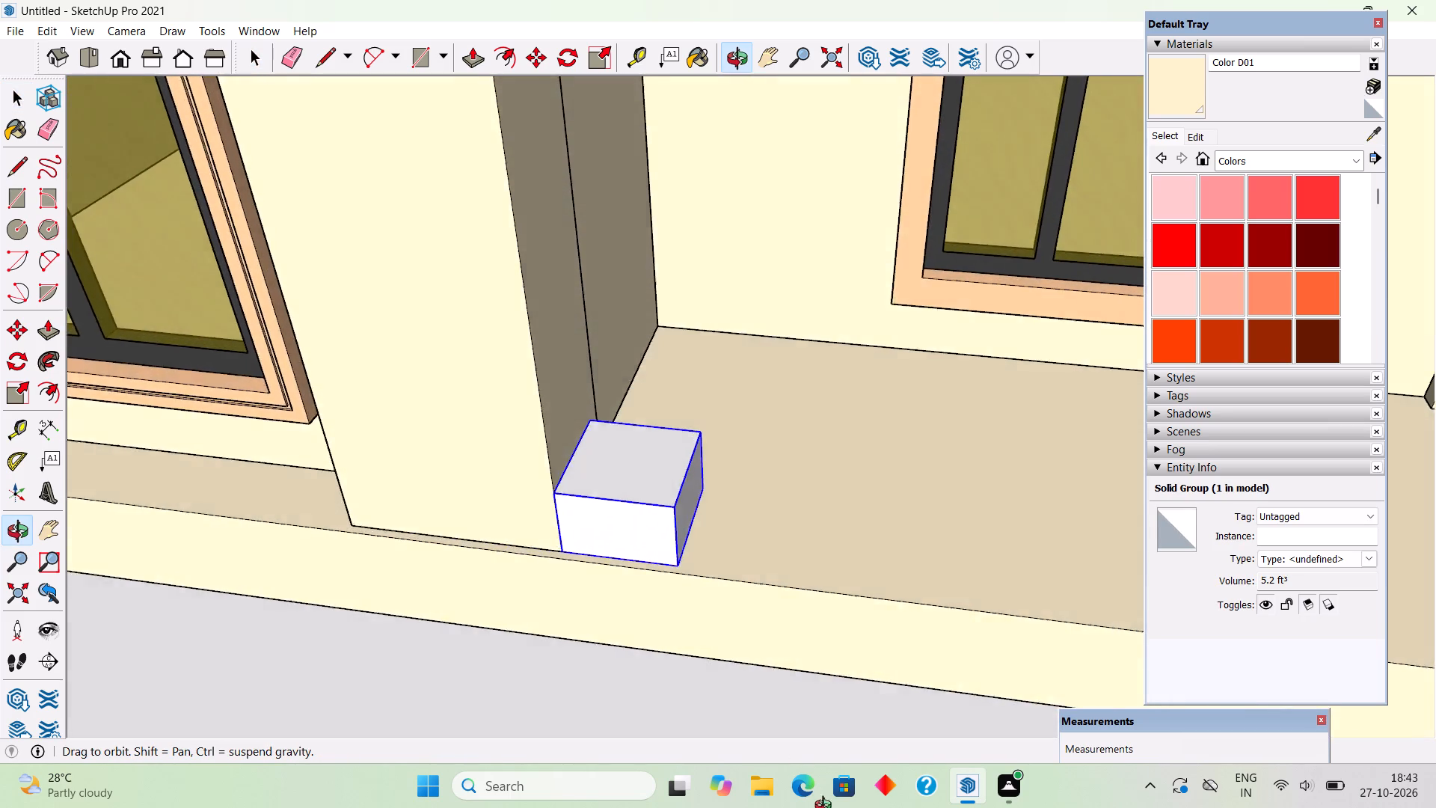
{"action": "middle_click_drag", "start_coordinate": [826, 807], "coordinate": [832, 800]}
{"action": "scroll", "coordinate": [619, 440], "scroll_direction": "up", "scroll_amount": 8}
{"action": "middle_click_drag", "start_coordinate": [611, 487], "coordinate": [613, 563]}
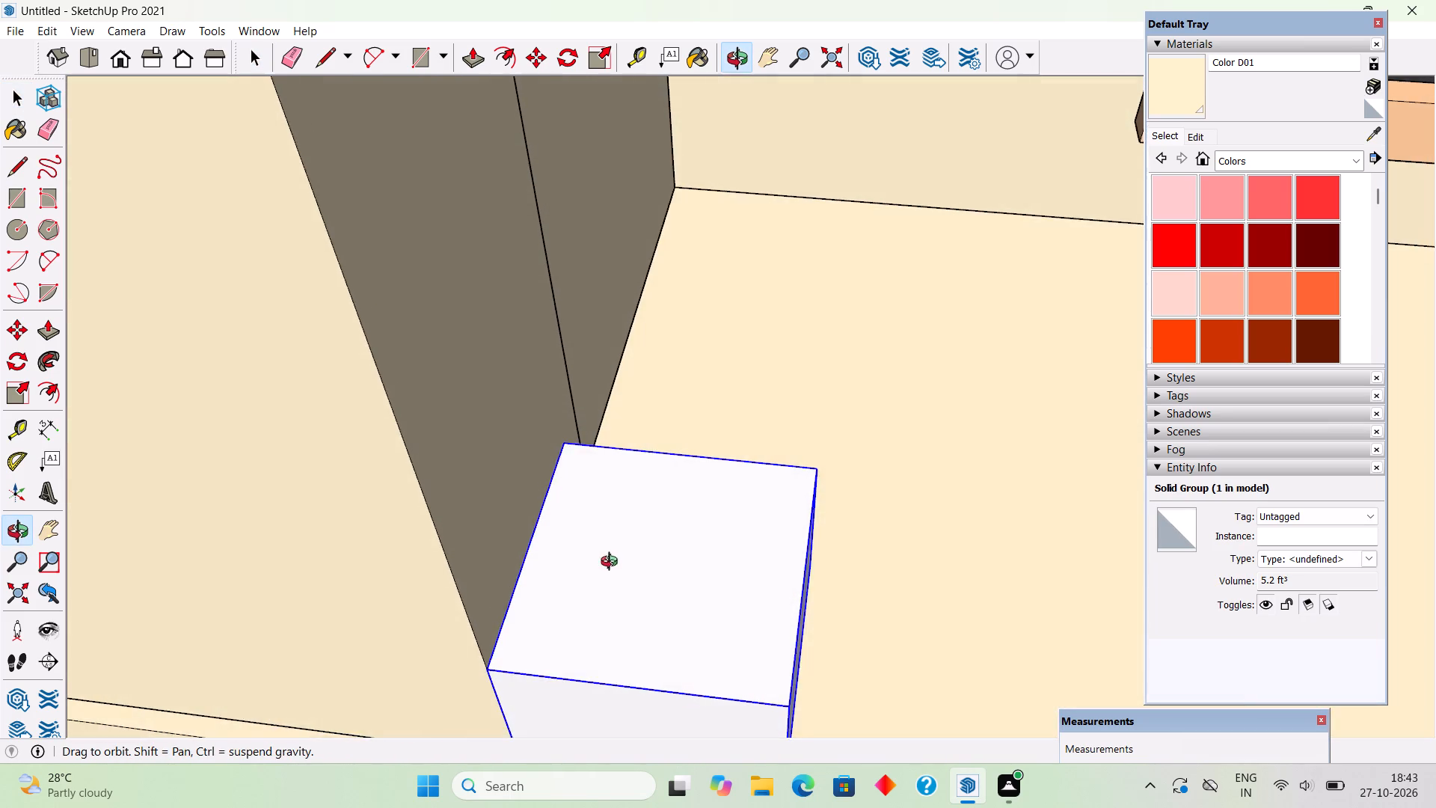
{"action": "middle_click_drag", "start_coordinate": [613, 563], "coordinate": [608, 551]}
{"action": "key", "text": "r"}
{"action": "left_click", "coordinate": [565, 432]}
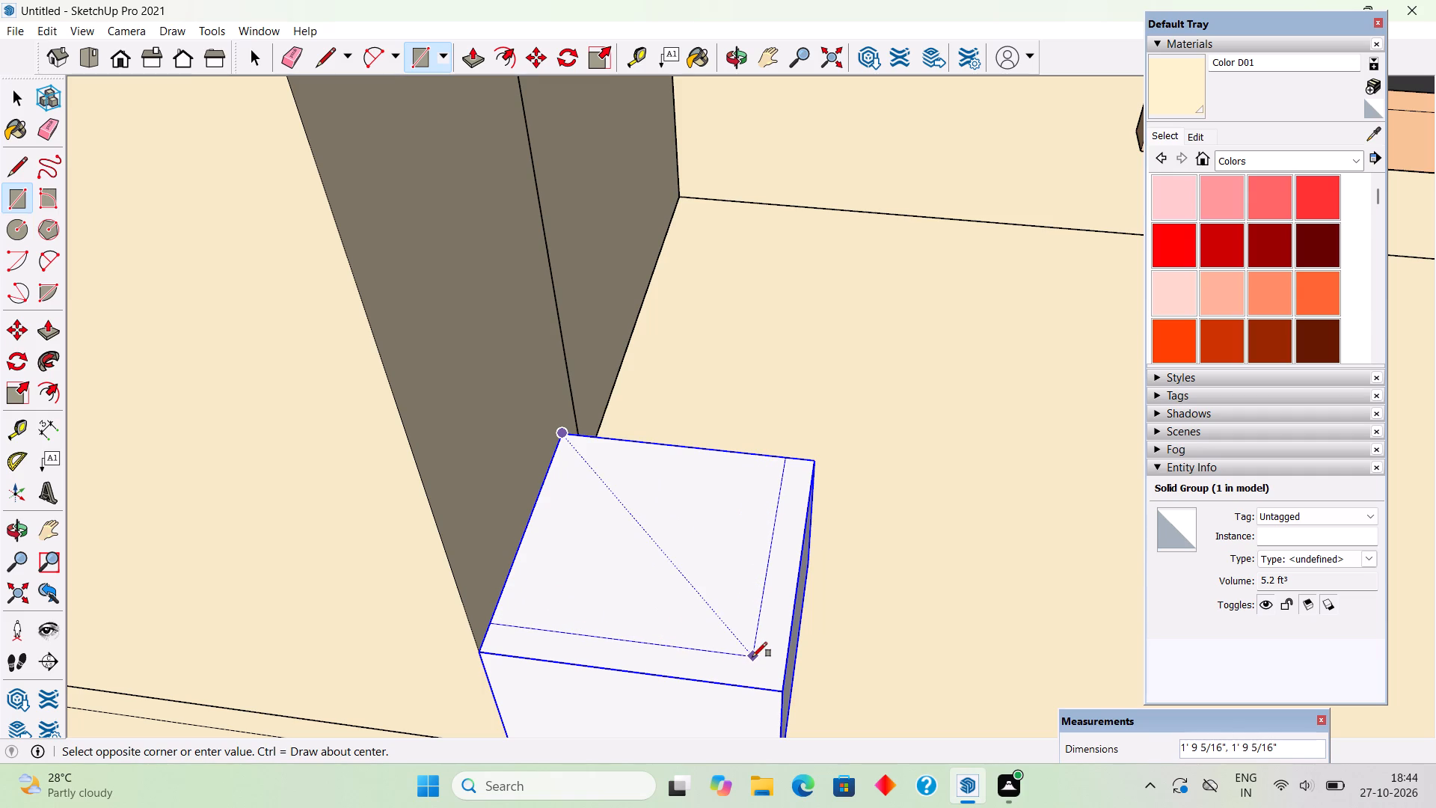
{"action": "type", "text": "1.2'"}
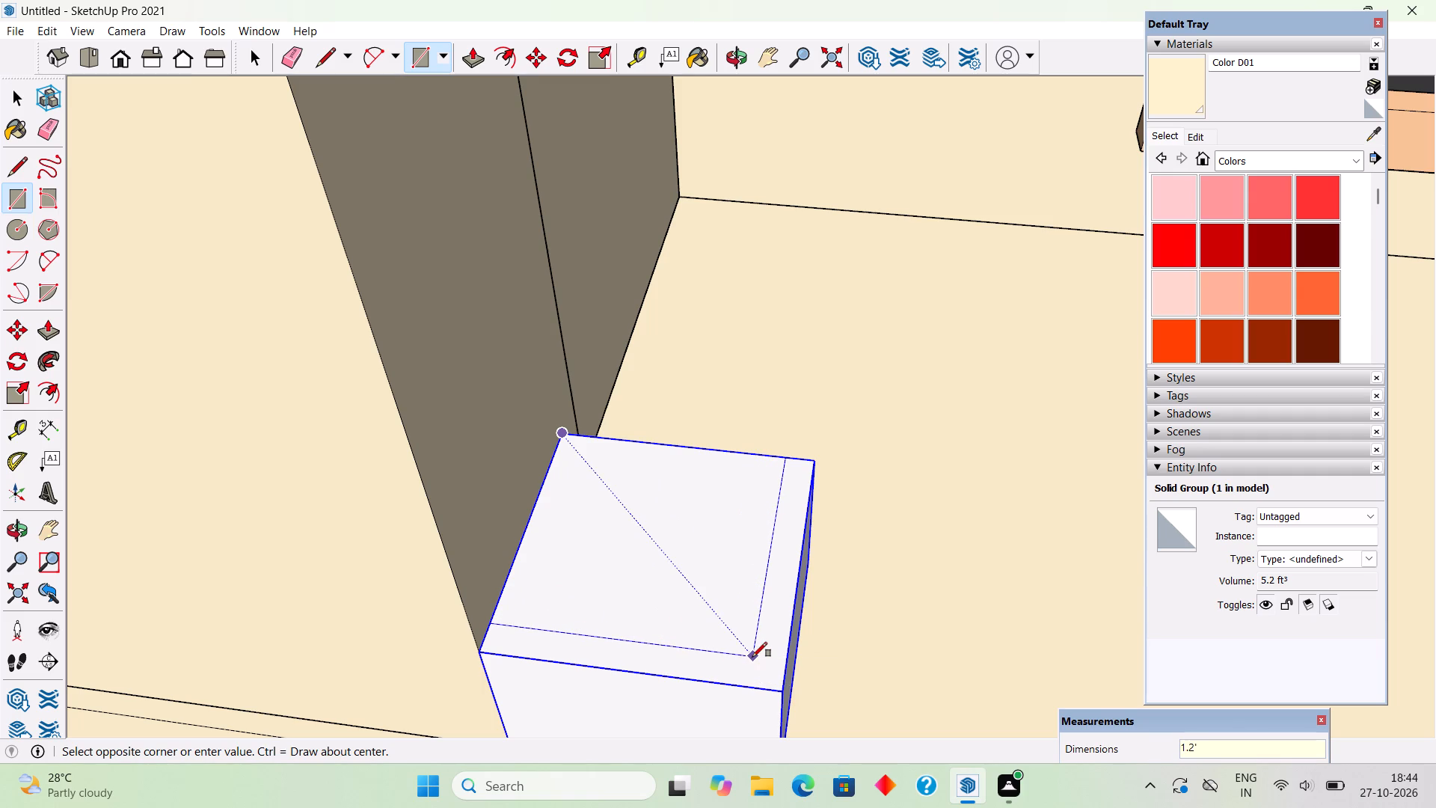
{"action": "type", "text": ",1.2'"}
{"action": "key", "text": "Return"}
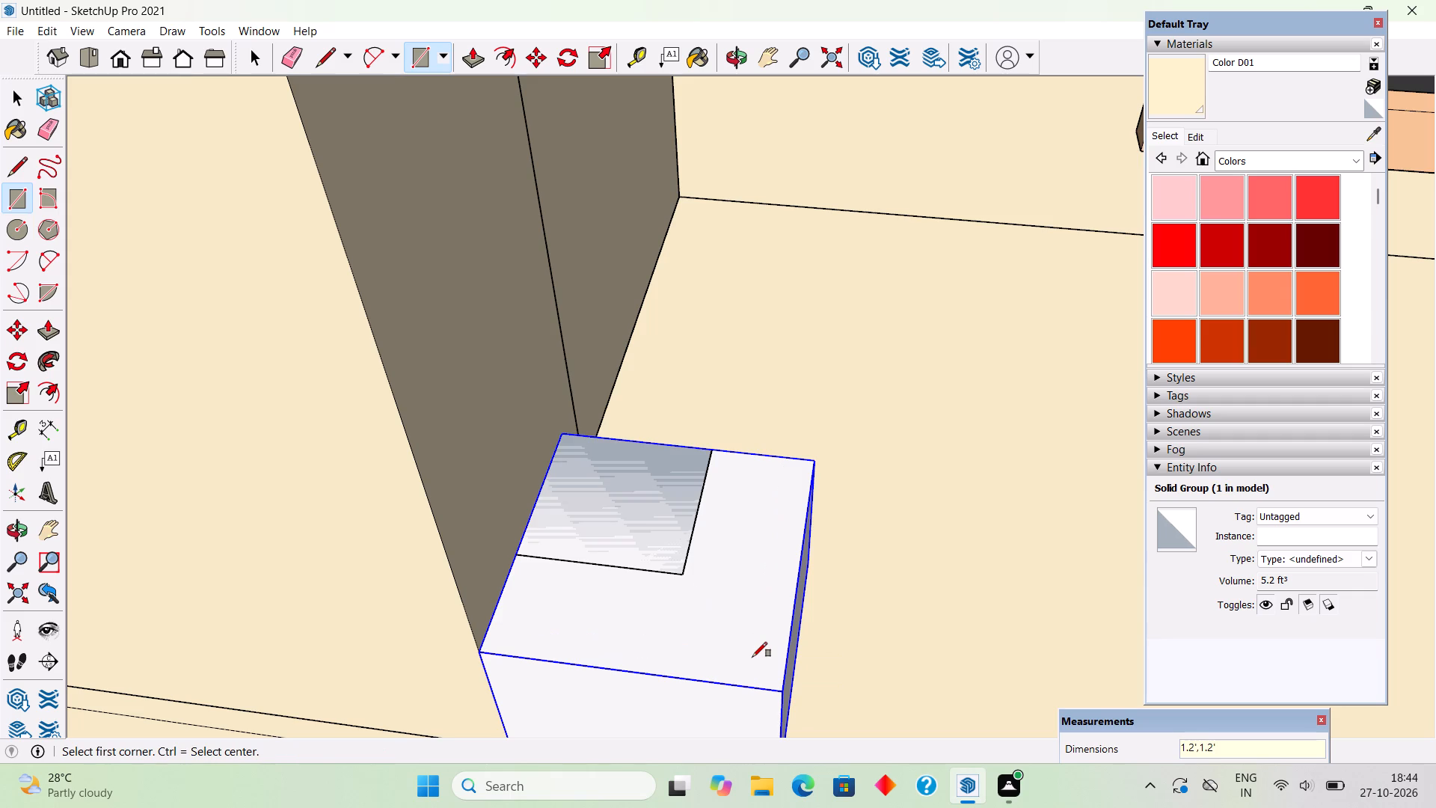
{"action": "key", "text": "space"}
{"action": "key", "text": "p"}
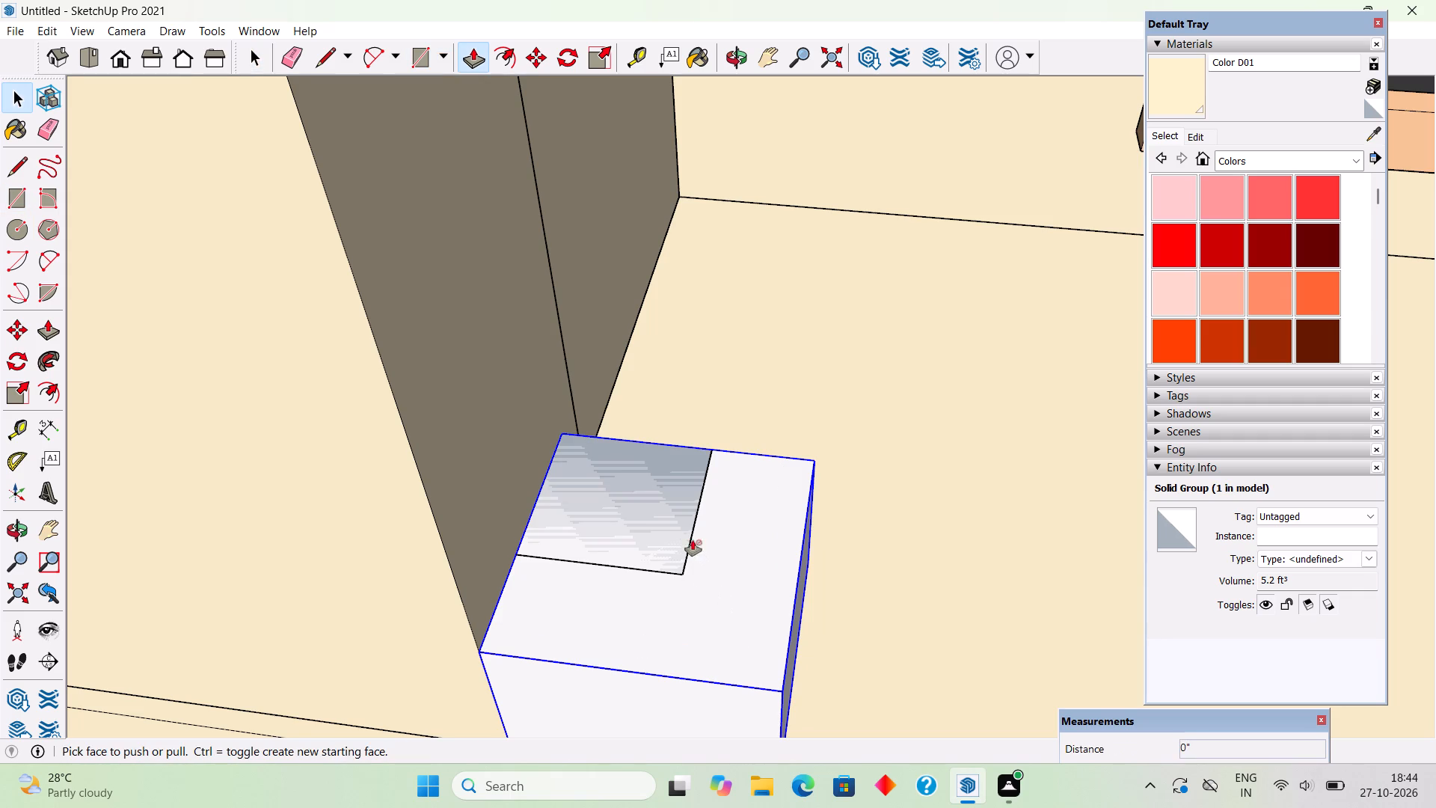
{"action": "left_click", "coordinate": [672, 524]}
{"action": "left_click", "coordinate": [631, 338]}
Widen the shaft toward the base block's edges by extending its front face and its outer side face, the latter about 7 1/4".
{"action": "left_click", "coordinate": [616, 422]}
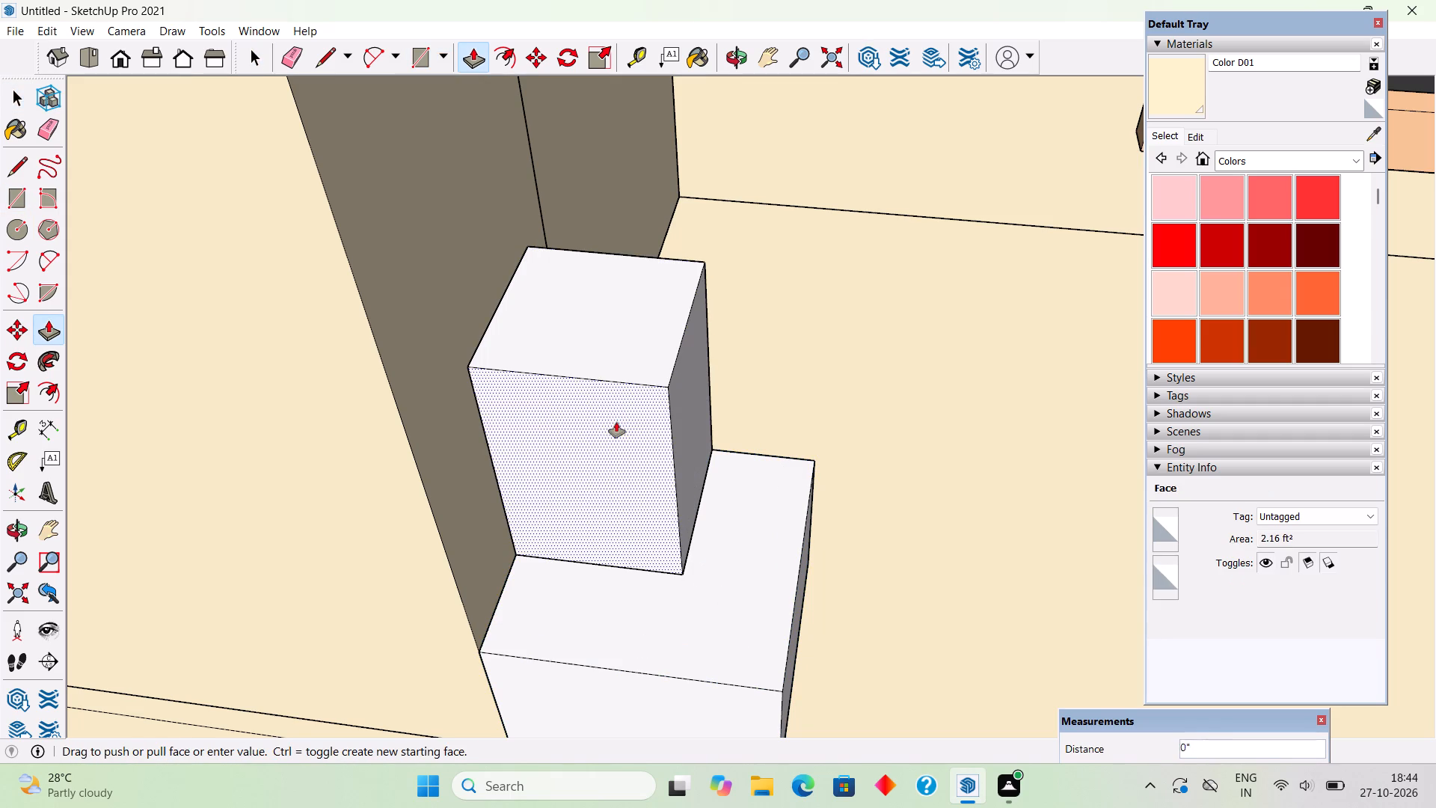
{"action": "left_click", "coordinate": [621, 510]}
{"action": "left_click", "coordinate": [669, 501]}
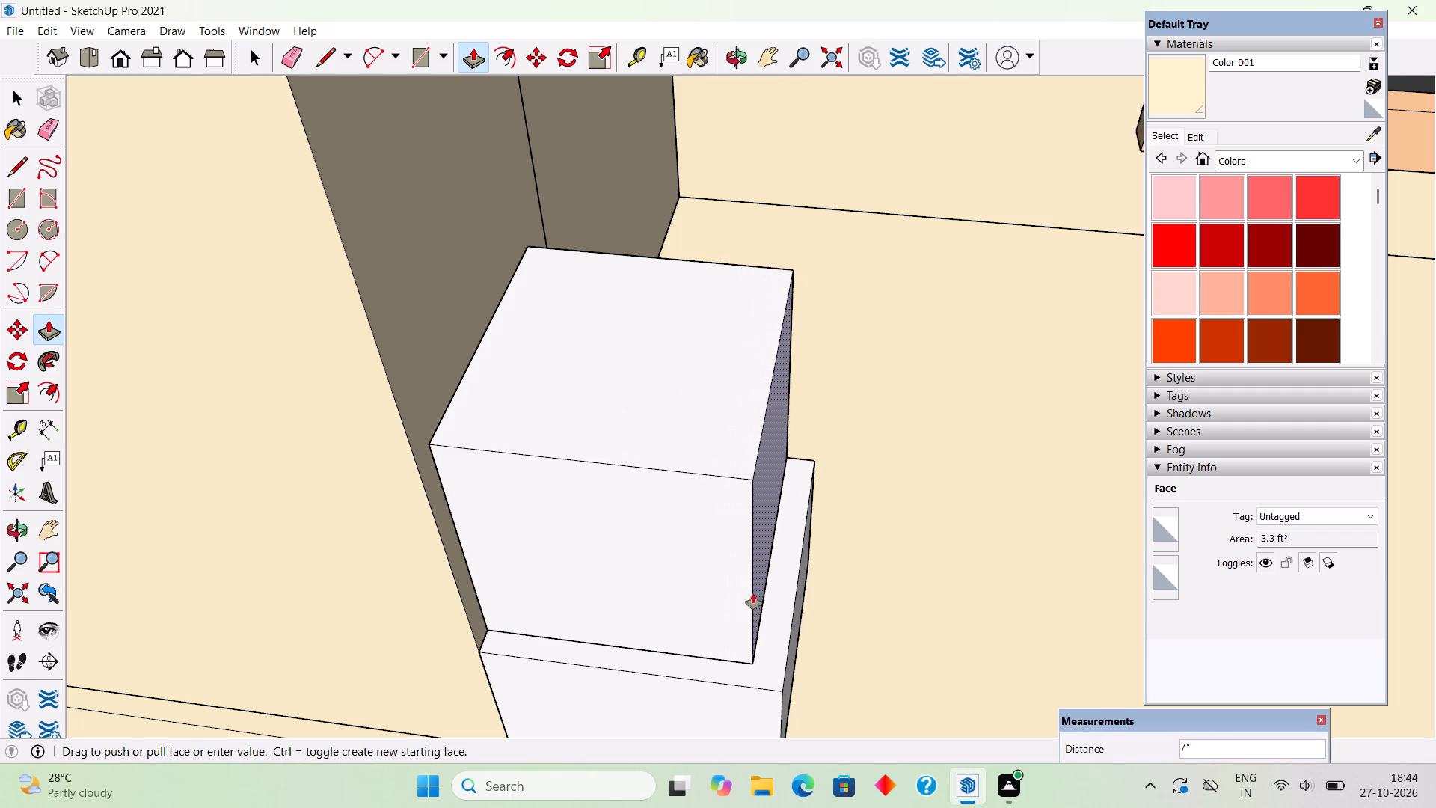
{"action": "left_click", "coordinate": [757, 596]}
Raise the pillar shaft's top face by about 5' 10" toward the canopy.
{"action": "scroll", "coordinate": [774, 618], "scroll_direction": "down", "scroll_amount": 5}
{"action": "middle_click_drag", "start_coordinate": [788, 619], "coordinate": [651, 341]}
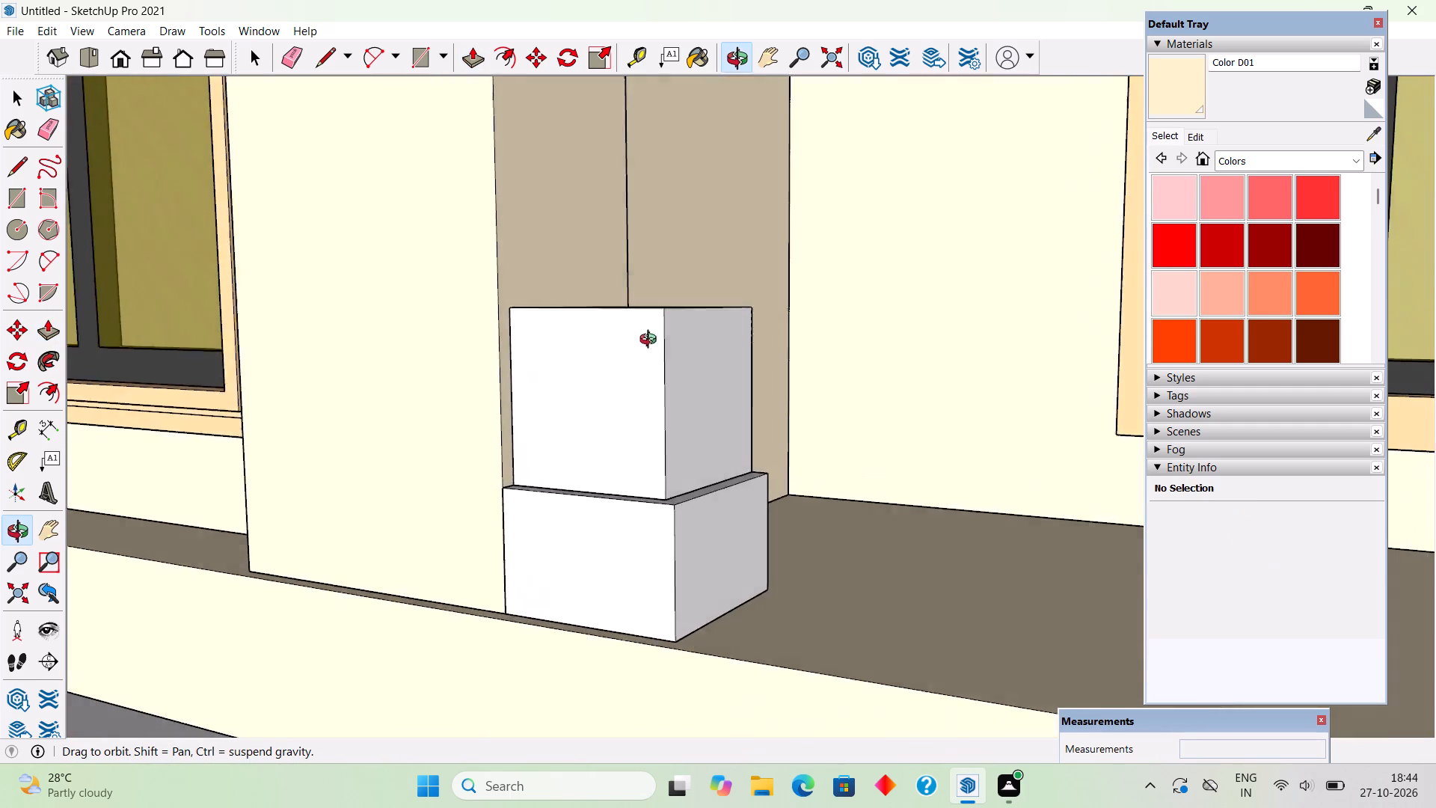
{"action": "middle_click_drag", "start_coordinate": [651, 341], "coordinate": [744, 410]}
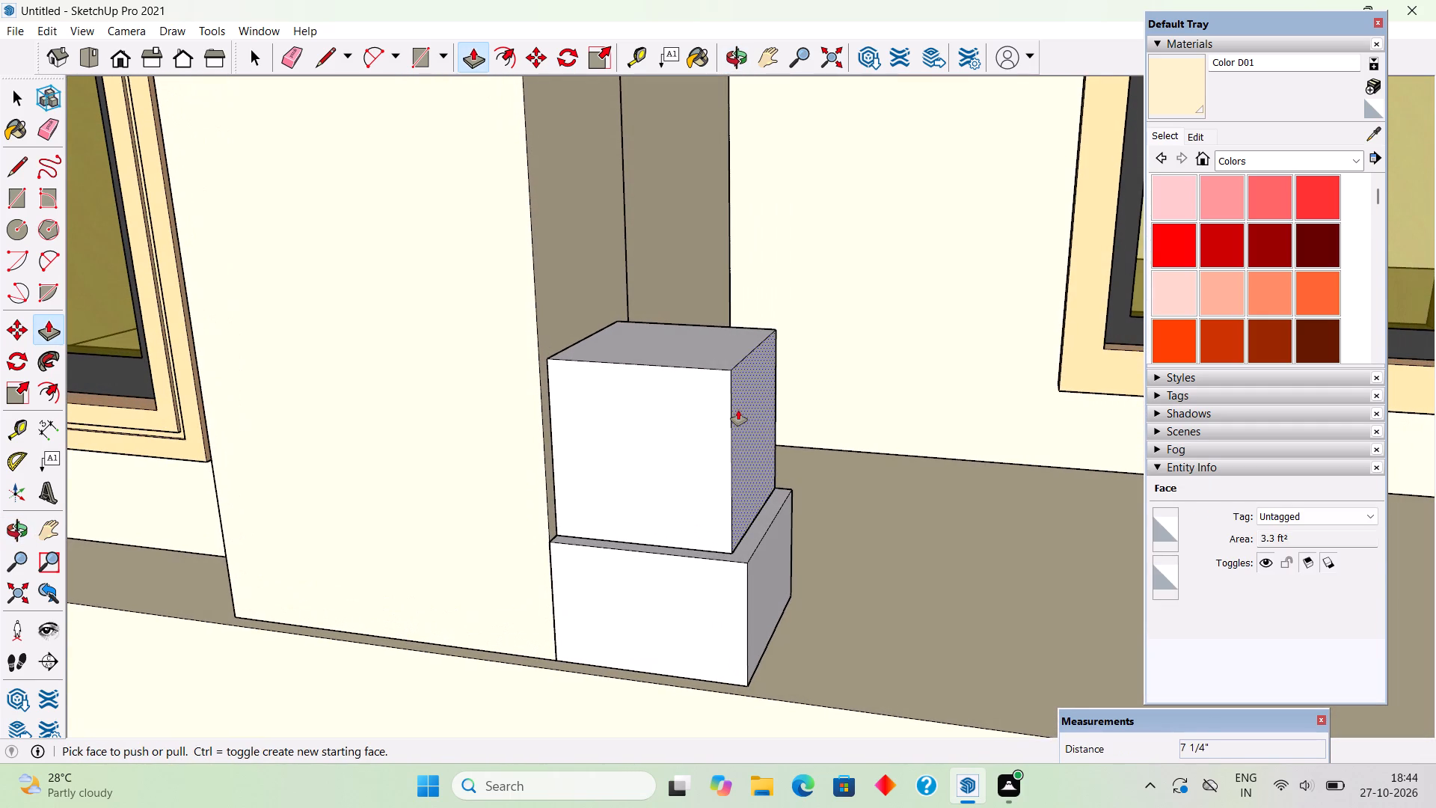
{"action": "middle_click_drag", "start_coordinate": [806, 438], "coordinate": [764, 458]}
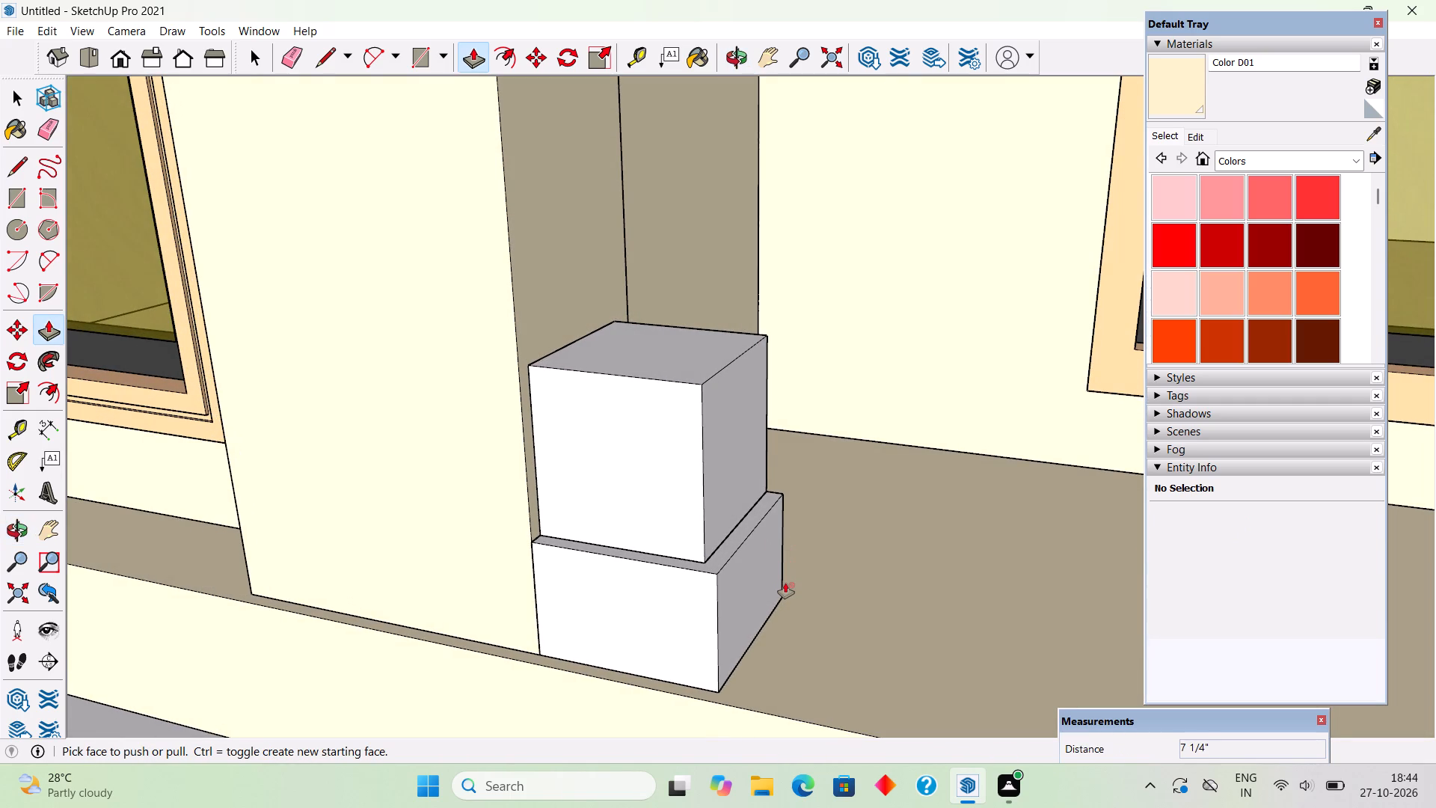
{"action": "middle_click_drag", "start_coordinate": [790, 514], "coordinate": [799, 495]}
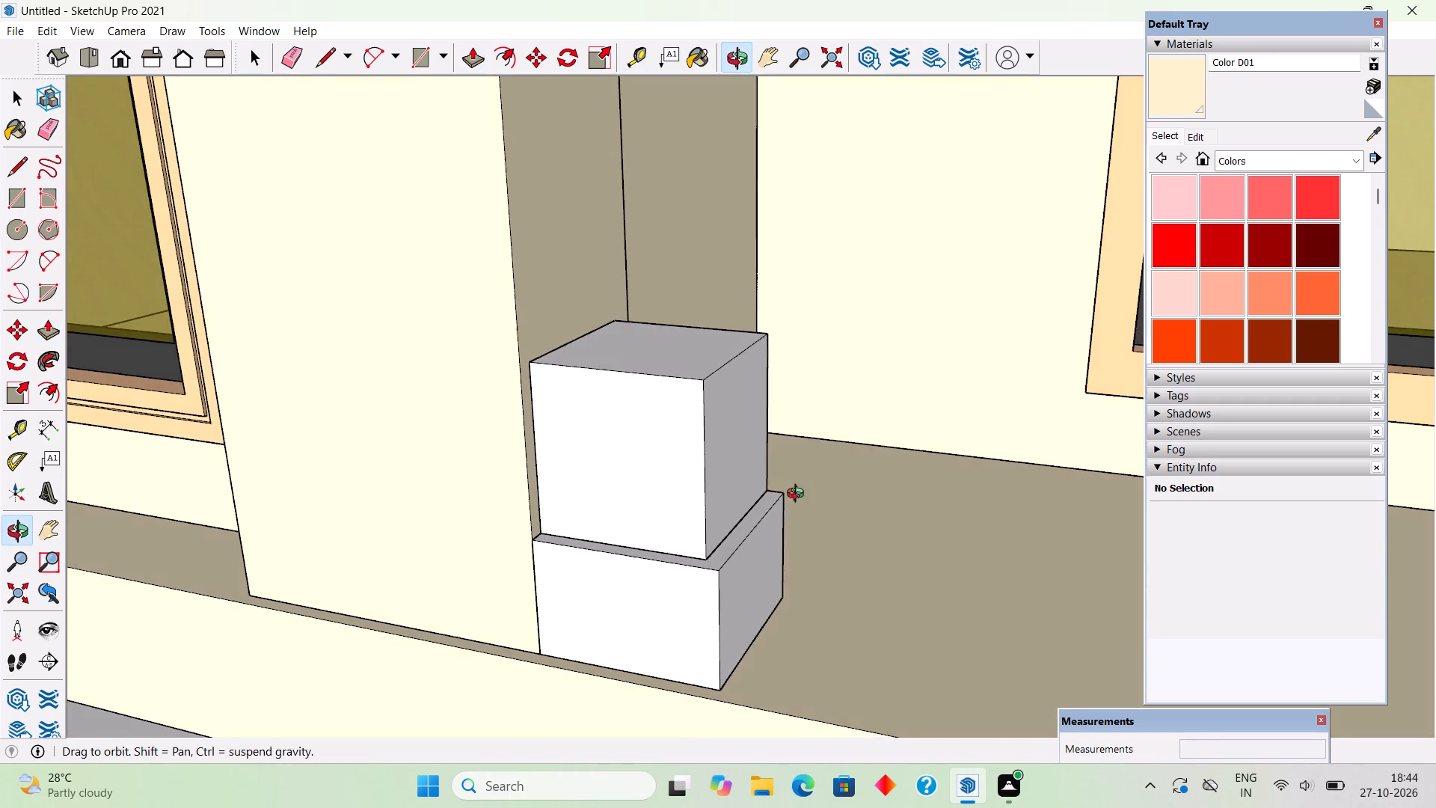
{"action": "middle_click_drag", "start_coordinate": [799, 495], "coordinate": [936, 524]}
{"action": "left_click", "coordinate": [696, 381]}
{"action": "scroll", "coordinate": [696, 379], "scroll_direction": "down", "scroll_amount": 7}
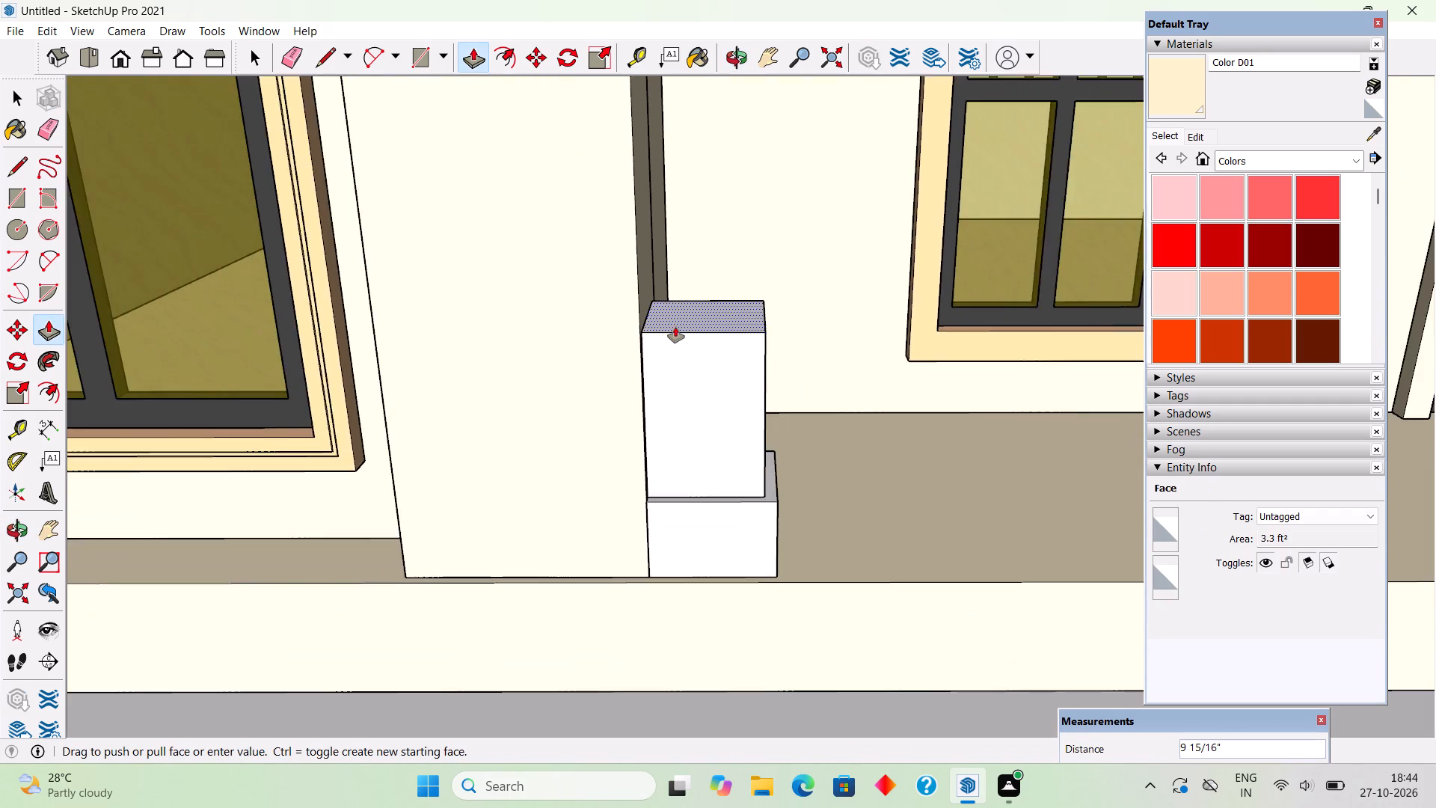
{"action": "scroll", "coordinate": [675, 327], "scroll_direction": "down", "scroll_amount": 11}
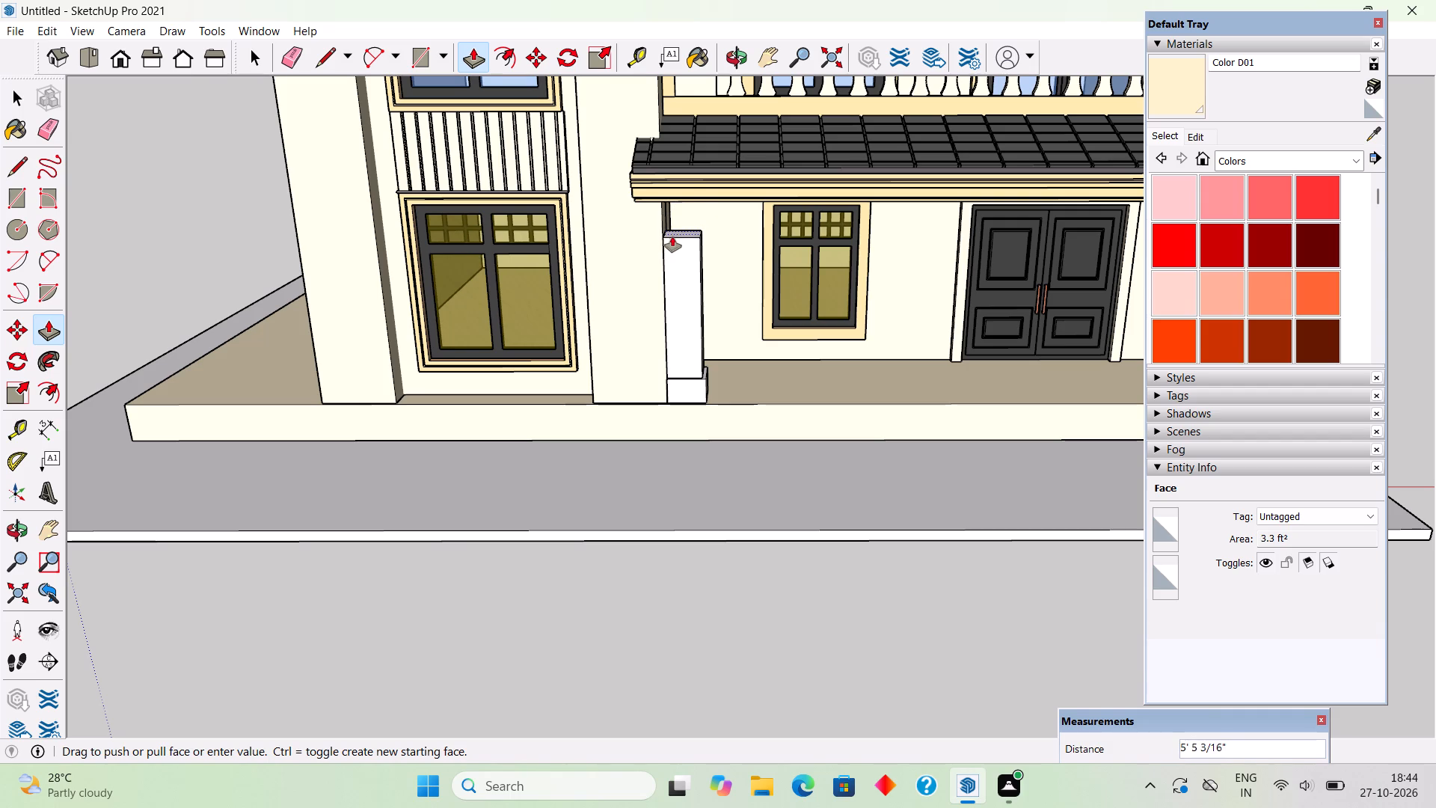
{"action": "left_click", "coordinate": [672, 228]}
Select the whole raised pillar shaft and make it a group.
{"action": "scroll", "coordinate": [714, 247], "scroll_direction": "up", "scroll_amount": 6}
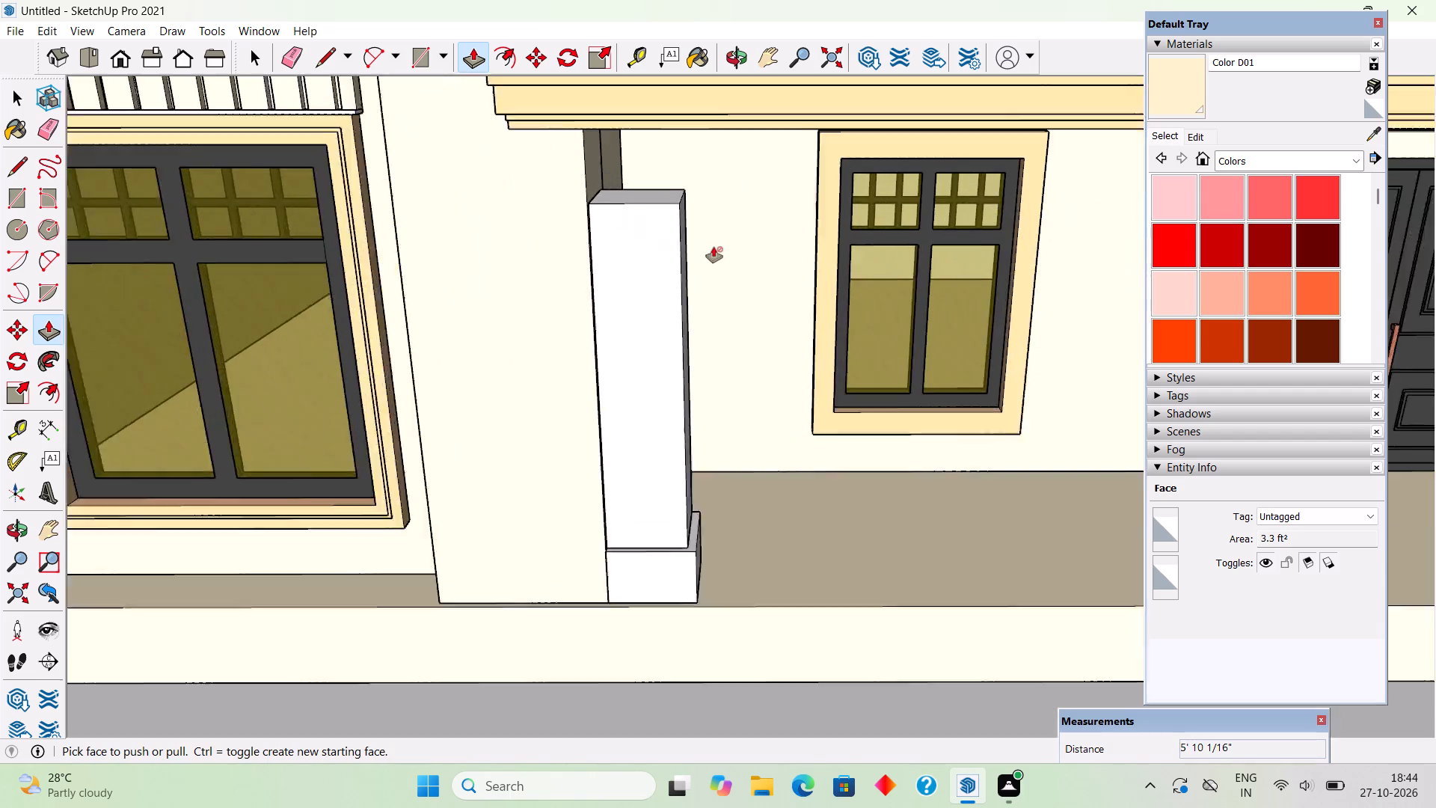
{"action": "scroll", "coordinate": [714, 247], "scroll_direction": "up", "scroll_amount": 3}
{"action": "scroll", "coordinate": [694, 177], "scroll_direction": "up", "scroll_amount": 1}
{"action": "middle_click_drag", "start_coordinate": [619, 236], "coordinate": [528, 317]}
{"action": "scroll", "coordinate": [499, 224], "scroll_direction": "up", "scroll_amount": 3}
{"action": "key", "text": "space"}
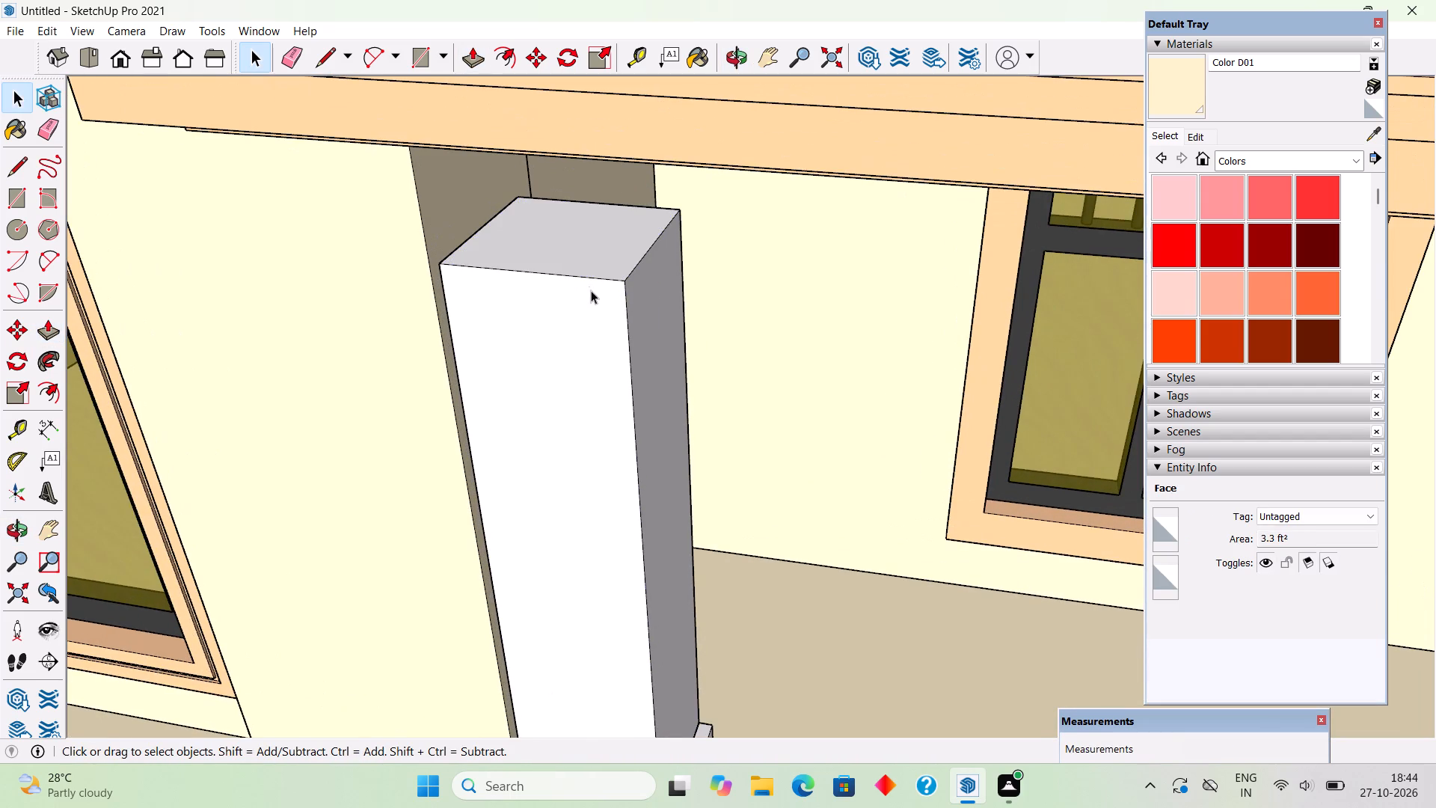
{"action": "triple_click", "coordinate": [591, 290]}
{"action": "right_click", "coordinate": [591, 290]}
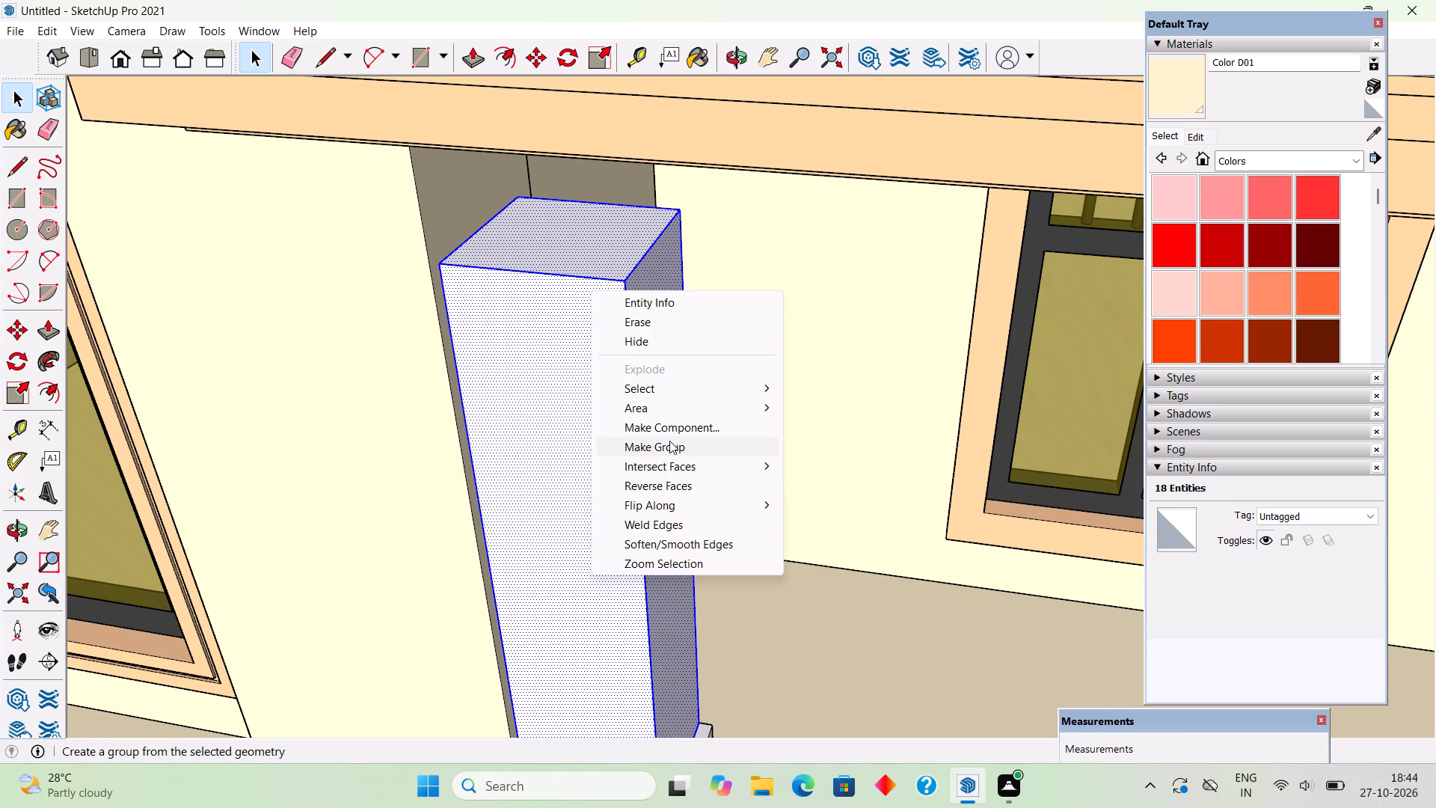
{"action": "left_click", "coordinate": [669, 441]}
Draw a rectangle corner to corner over the shaft's top and extrude it up 5" as a cap.
{"action": "middle_click_drag", "start_coordinate": [515, 247], "coordinate": [514, 304]}
{"action": "key", "text": "r"}
{"action": "middle_click_drag", "start_coordinate": [565, 367], "coordinate": [581, 233]}
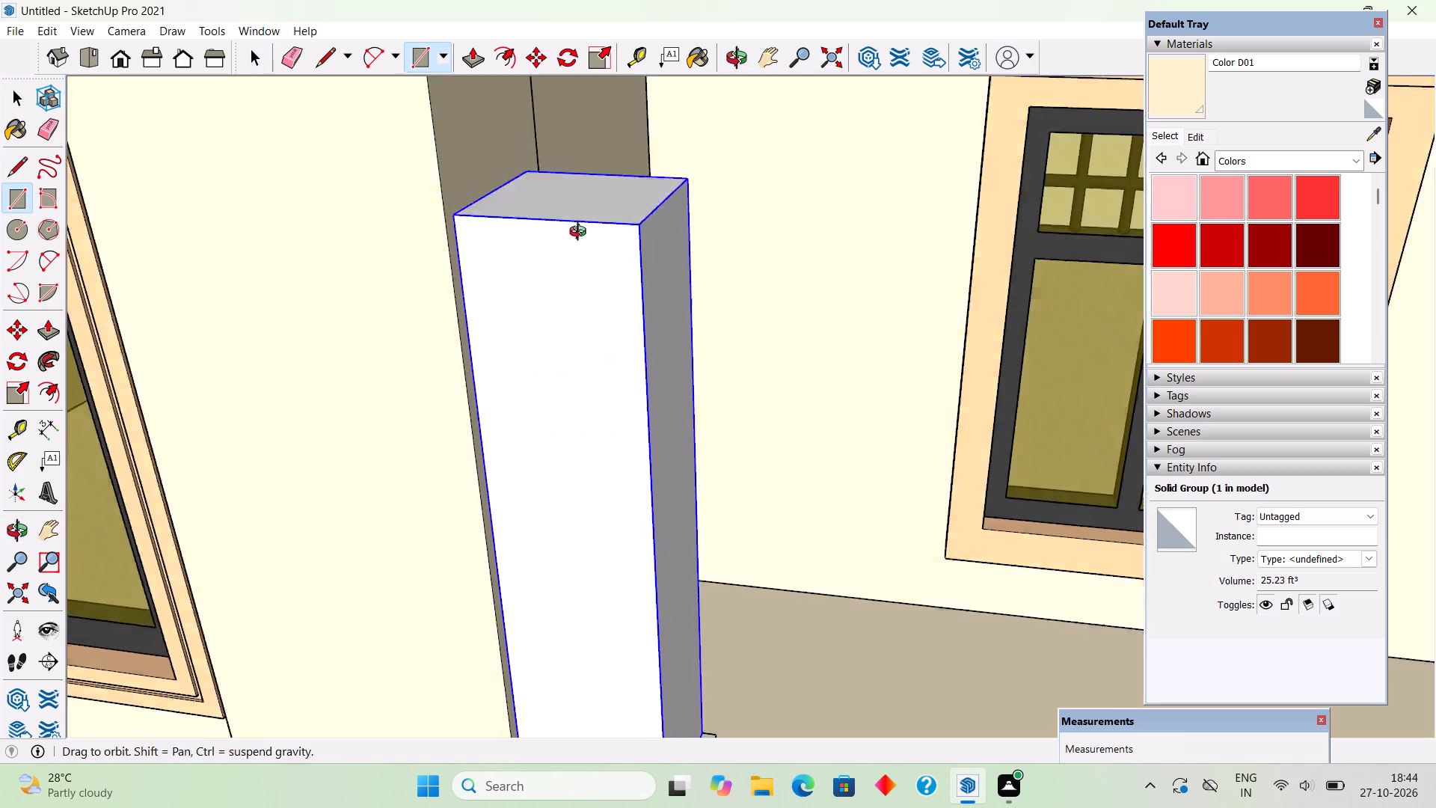
{"action": "middle_click_drag", "start_coordinate": [581, 233], "coordinate": [587, 187]}
{"action": "middle_click_drag", "start_coordinate": [580, 220], "coordinate": [568, 305]}
{"action": "scroll", "coordinate": [538, 223], "scroll_direction": "up", "scroll_amount": 5}
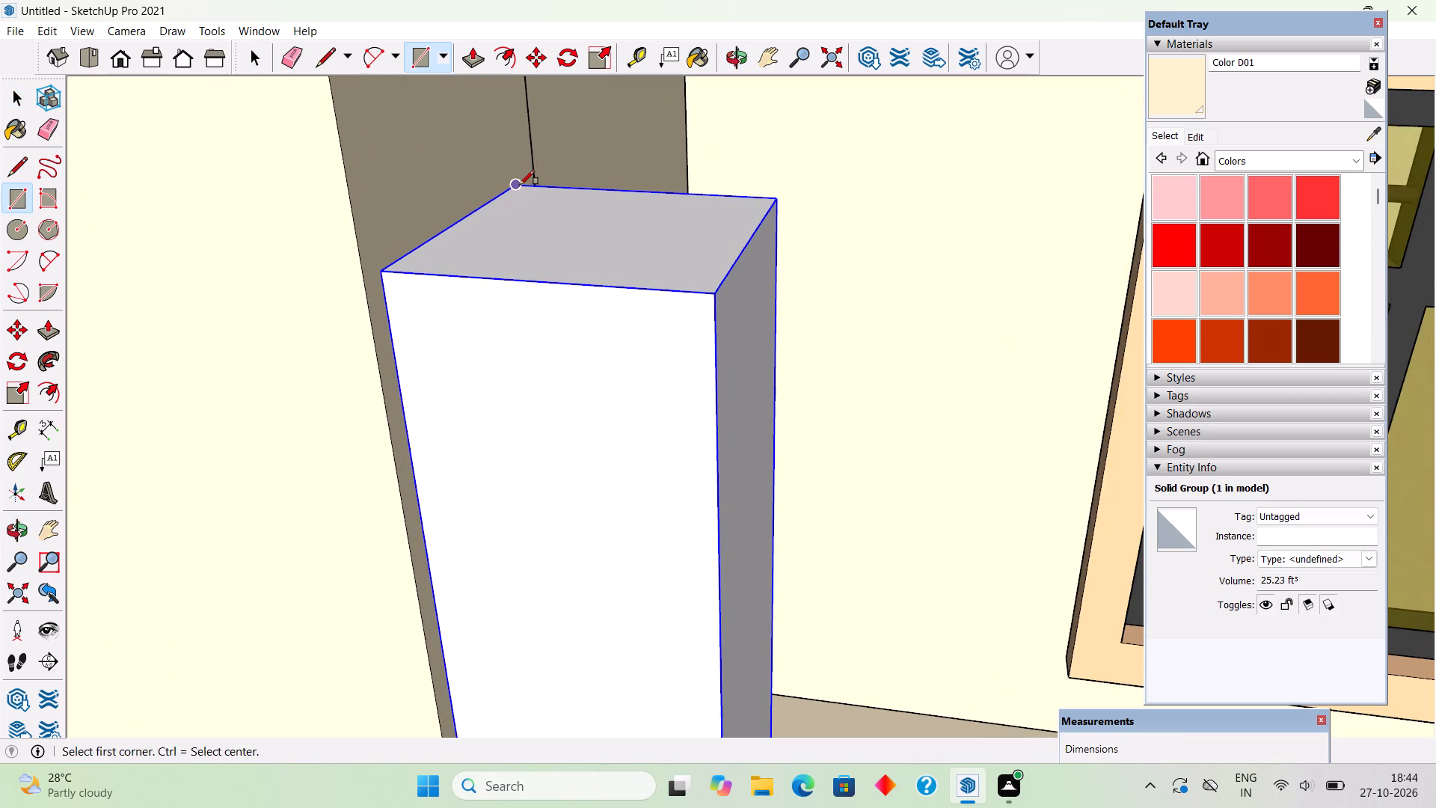
{"action": "left_click", "coordinate": [520, 185]}
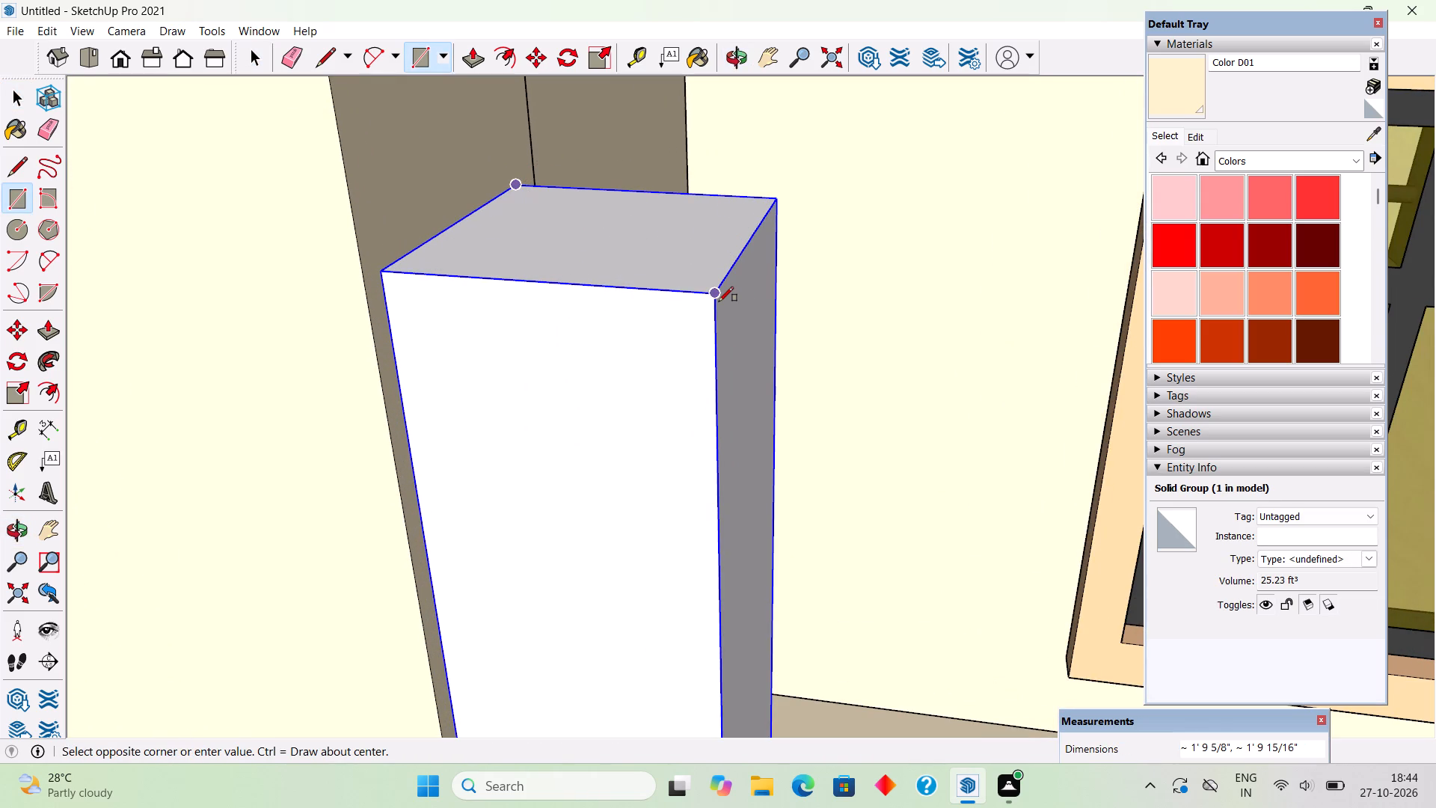
{"action": "left_click", "coordinate": [719, 302]}
{"action": "key", "text": "p"}
{"action": "left_click", "coordinate": [710, 254]}
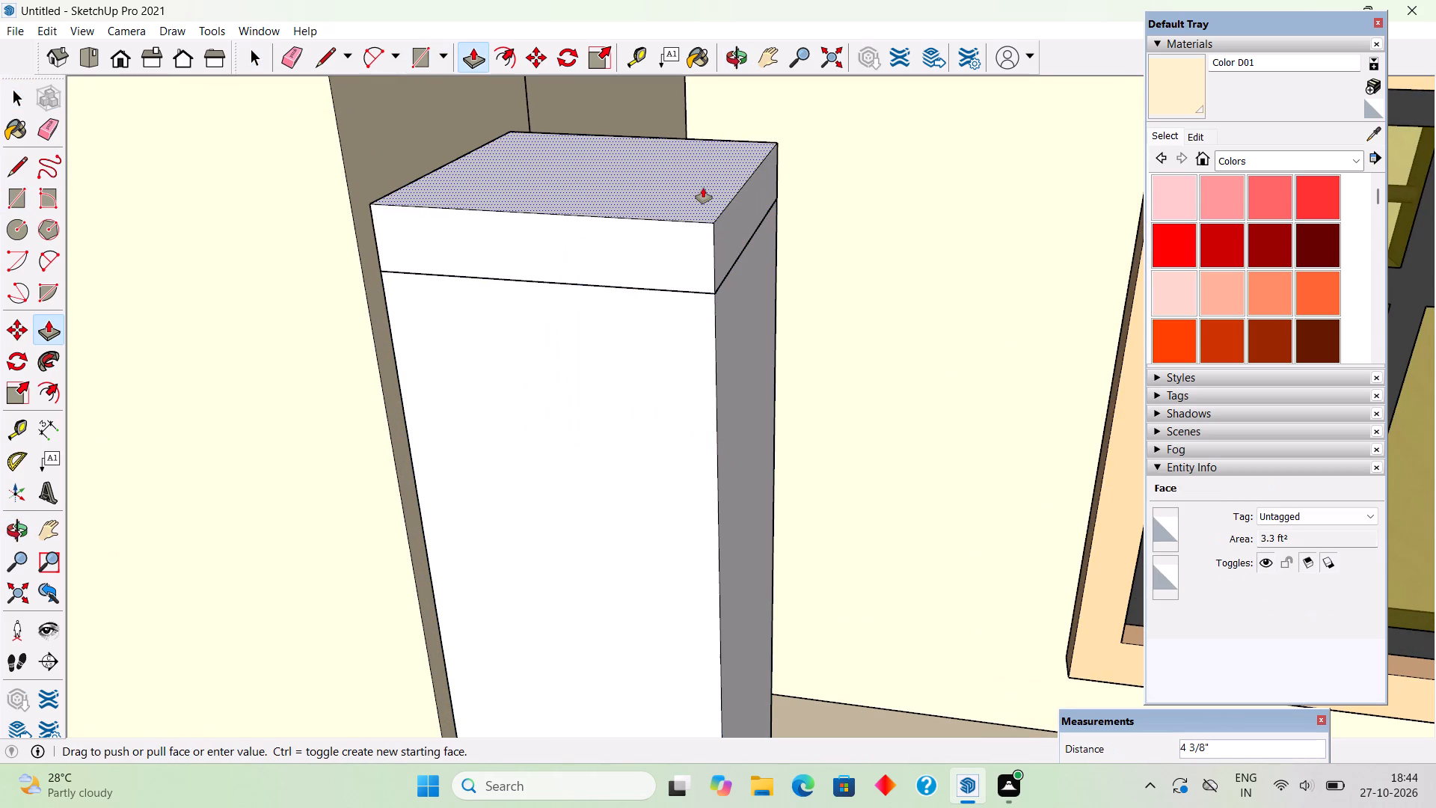
{"action": "type", "text": "5\""}
{"action": "key", "text": "Return"}
Extend the cap's front face and outer side face 2" beyond the shaft.
{"action": "left_click", "coordinate": [659, 251]}
{"action": "type", "text": "2\""}
{"action": "key", "text": "Return"}
{"action": "double_click", "coordinate": [716, 248]}
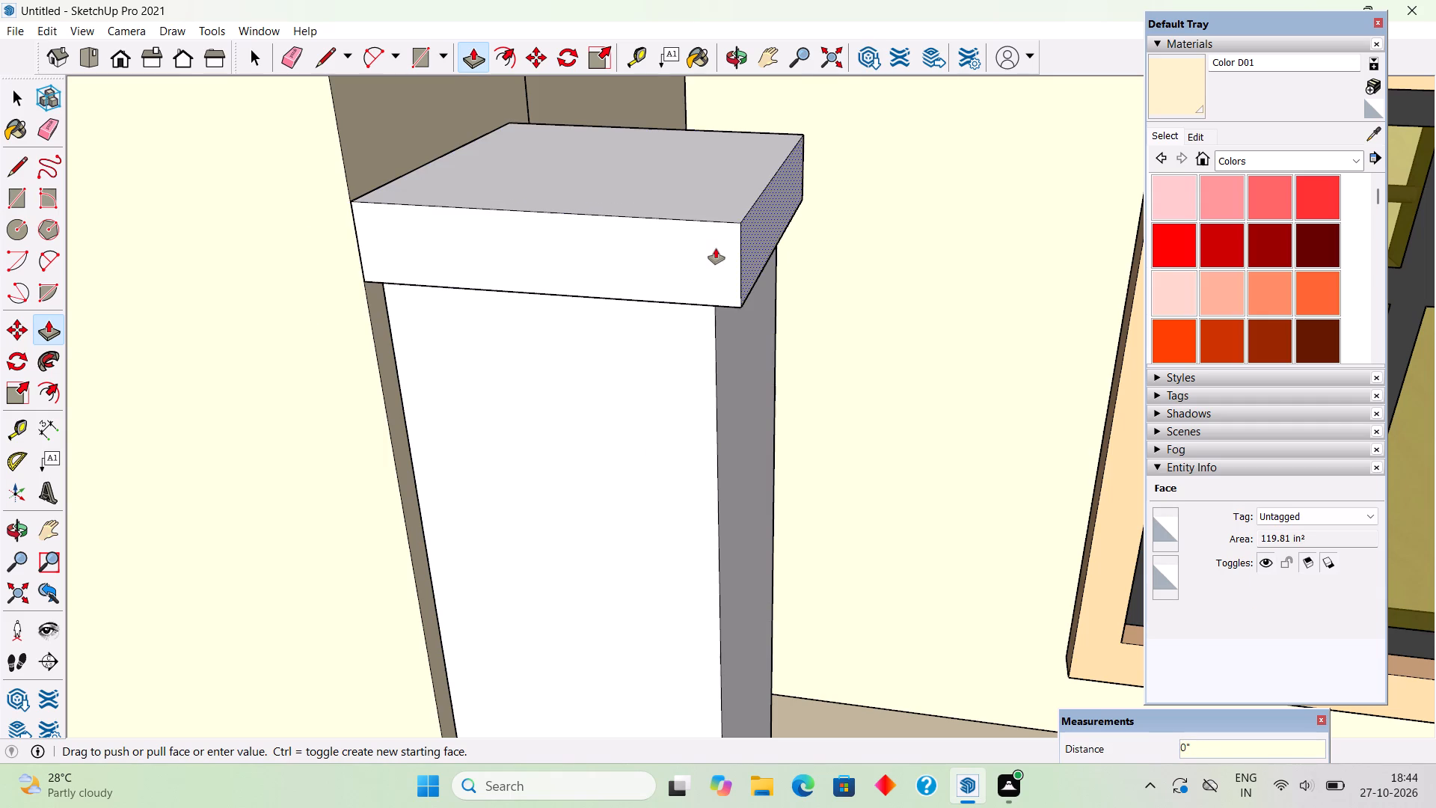
Select the whole cap on top of the pillar shaft and make it a group.
{"action": "key", "text": "space"}
{"action": "triple_click", "coordinate": [716, 248]}
{"action": "right_click", "coordinate": [716, 248]}
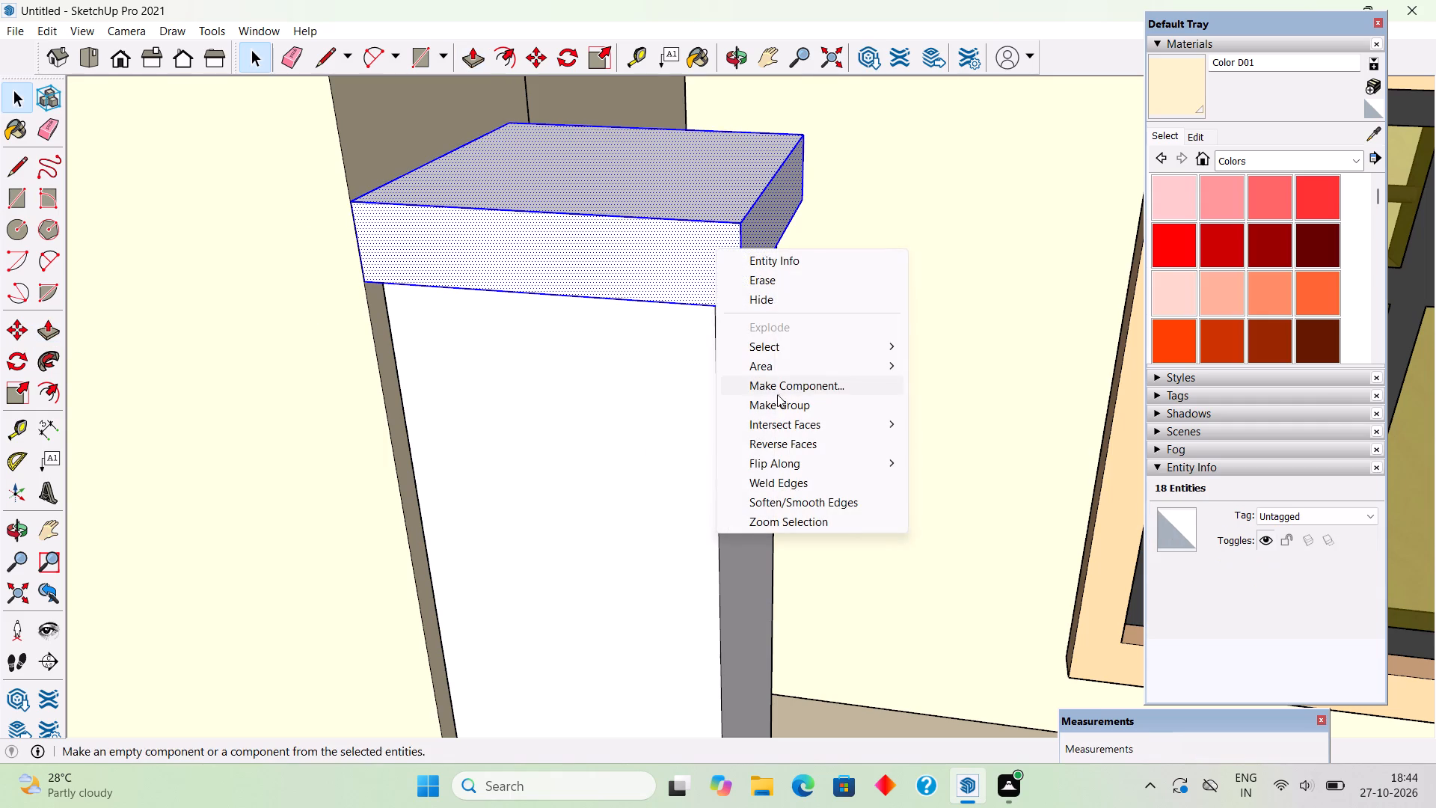
{"action": "left_click", "coordinate": [782, 398]}
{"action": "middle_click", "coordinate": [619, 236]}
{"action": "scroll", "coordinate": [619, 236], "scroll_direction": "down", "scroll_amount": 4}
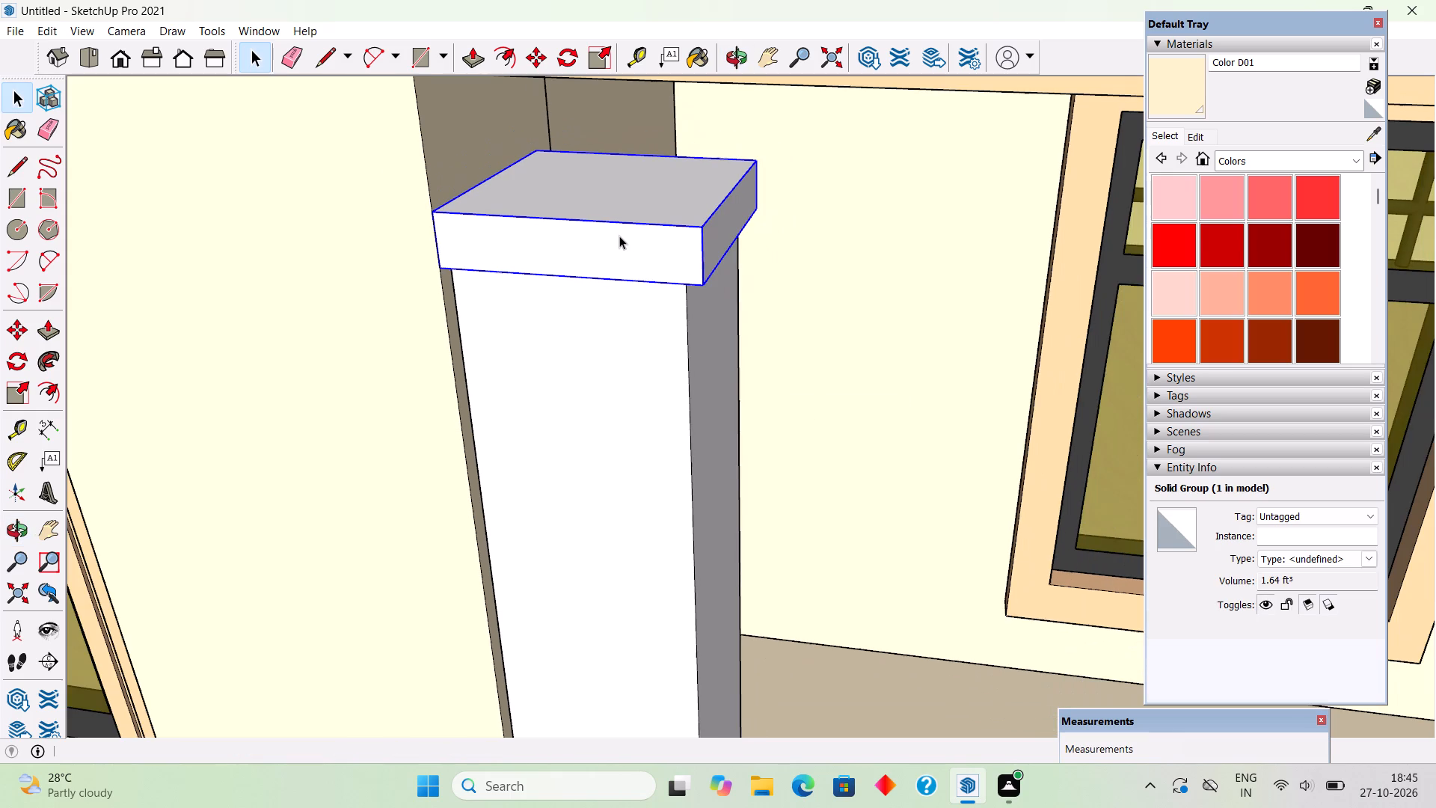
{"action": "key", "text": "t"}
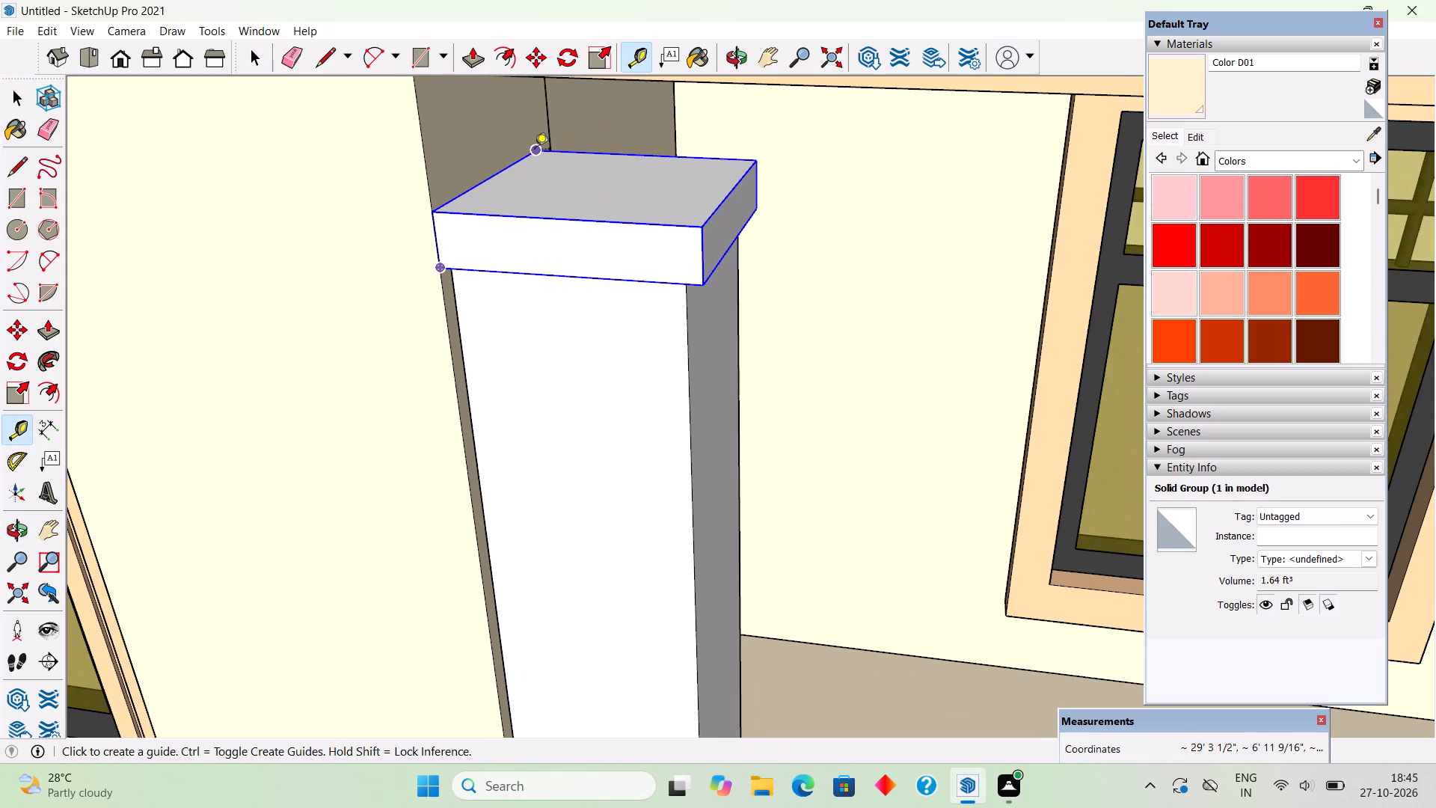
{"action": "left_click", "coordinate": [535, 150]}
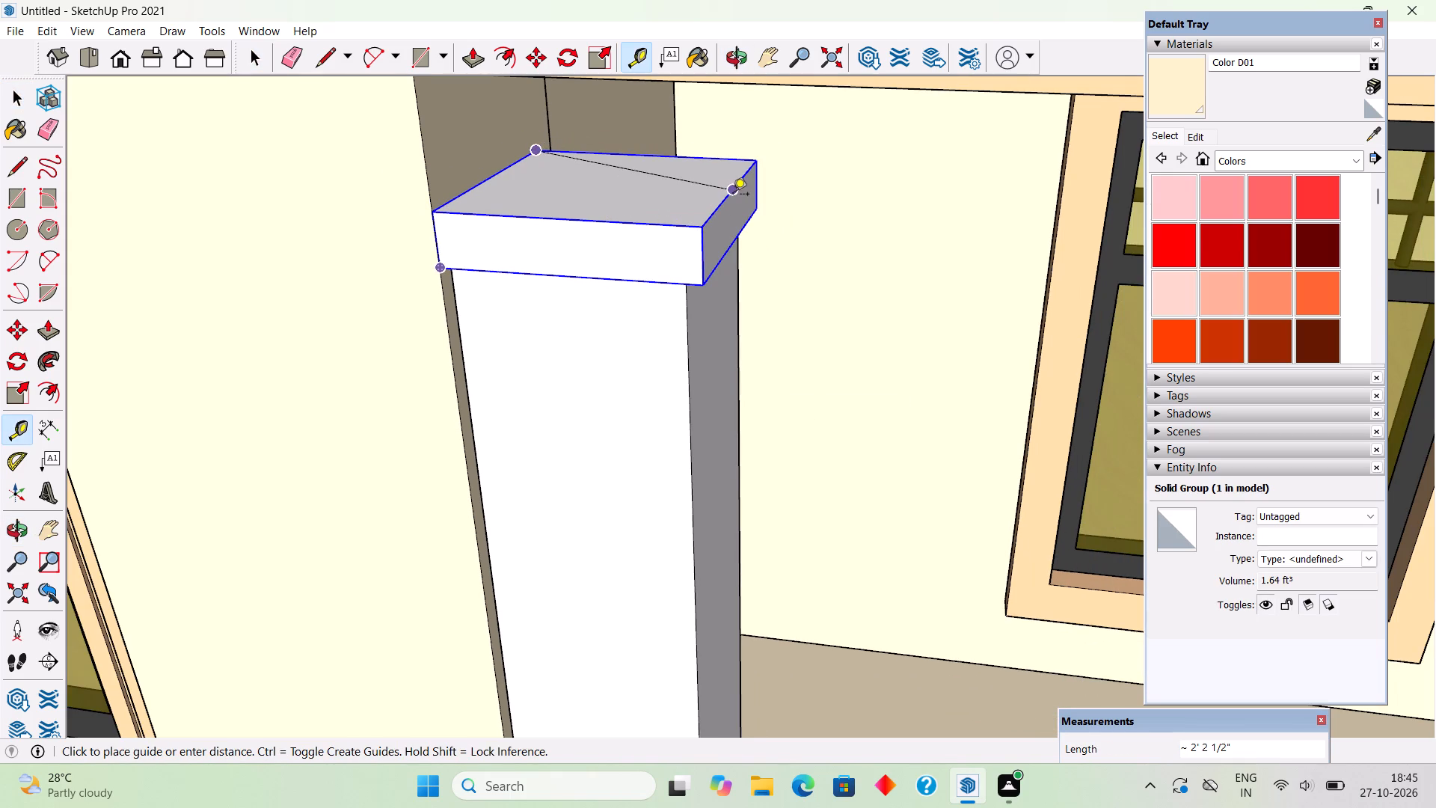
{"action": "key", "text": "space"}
Draw a rectangle corner to corner over the cap's top and extrude it up 6" as an upper cap.
{"action": "key", "text": "r"}
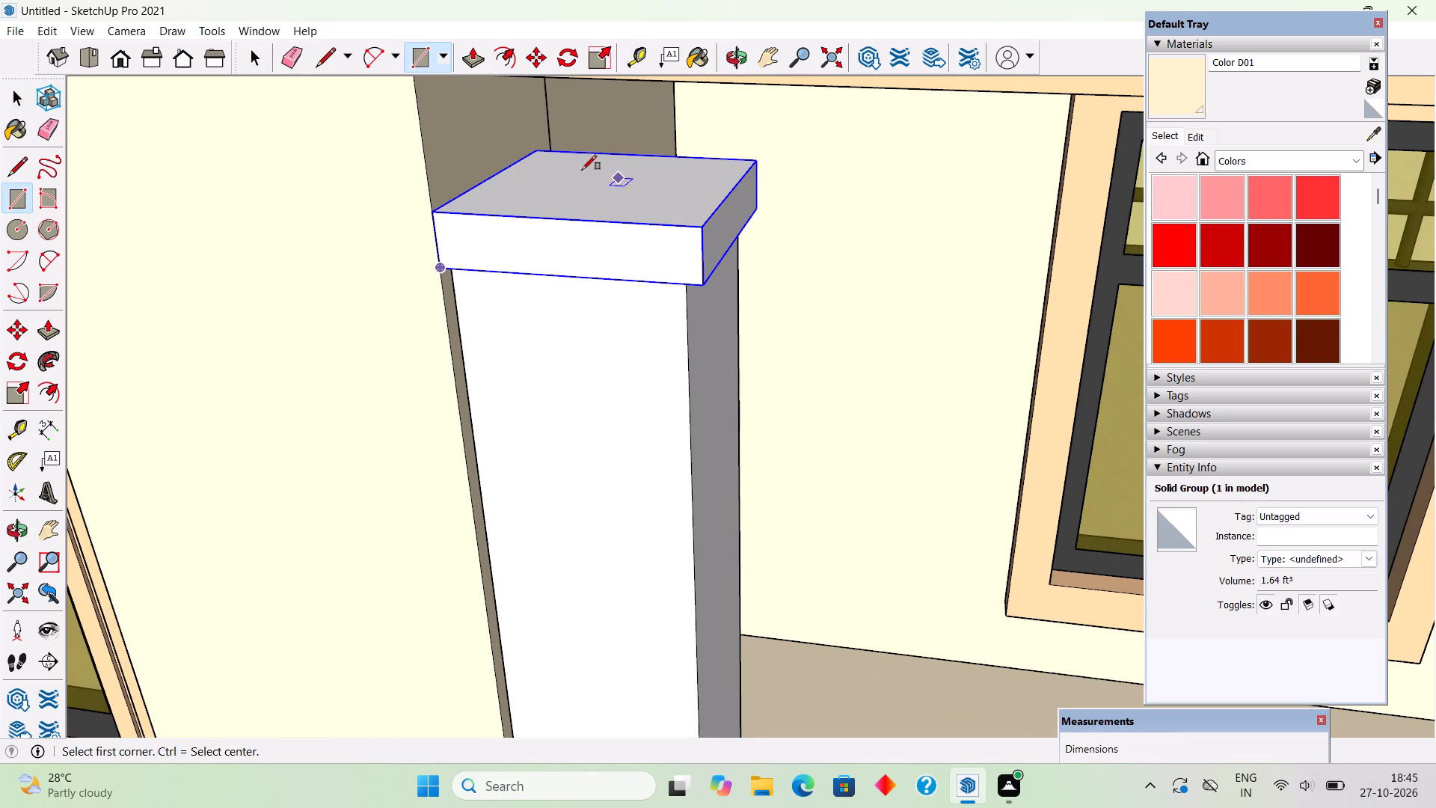
{"action": "left_click", "coordinate": [540, 146]}
{"action": "left_click", "coordinate": [700, 224]}
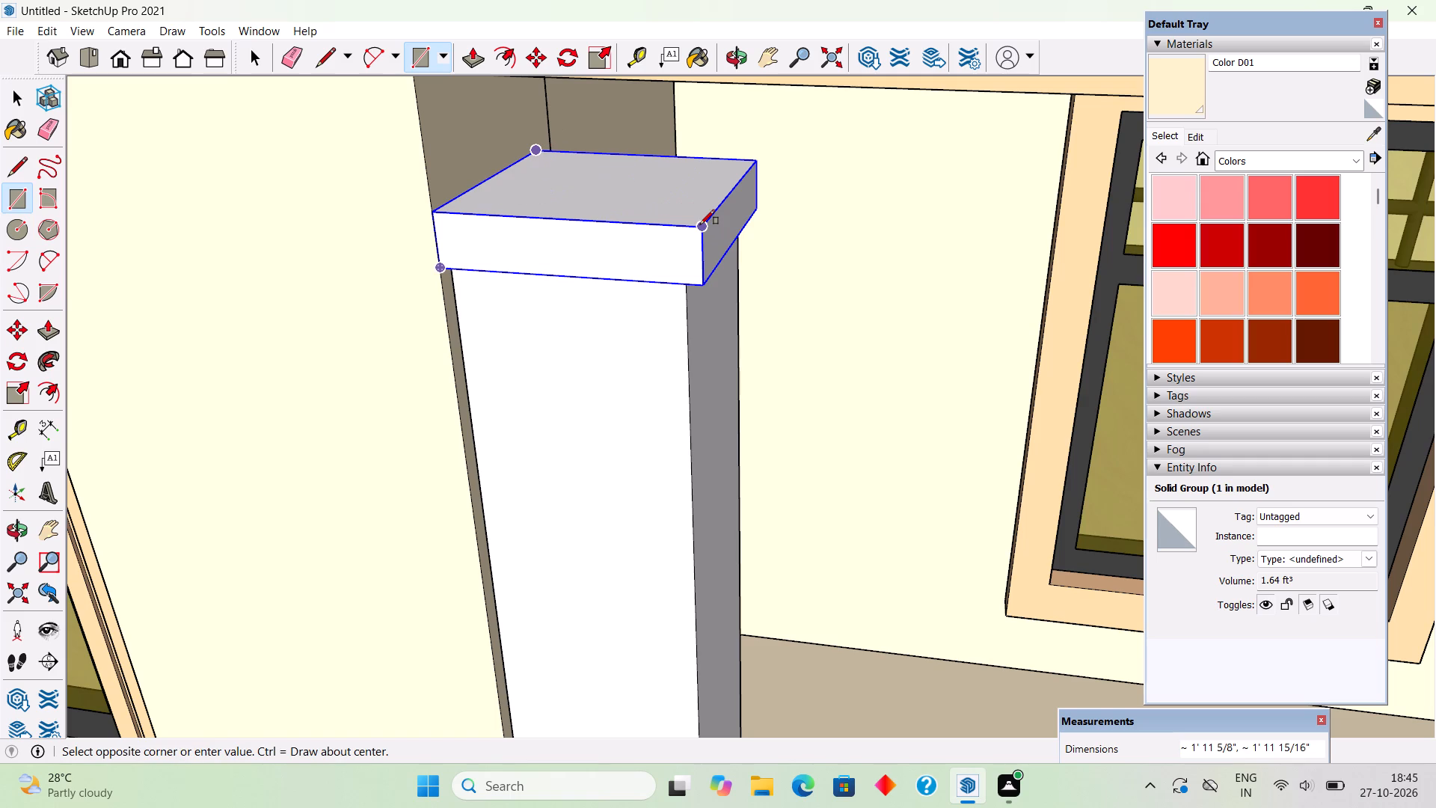
{"action": "key", "text": "p"}
{"action": "left_click", "coordinate": [695, 209]}
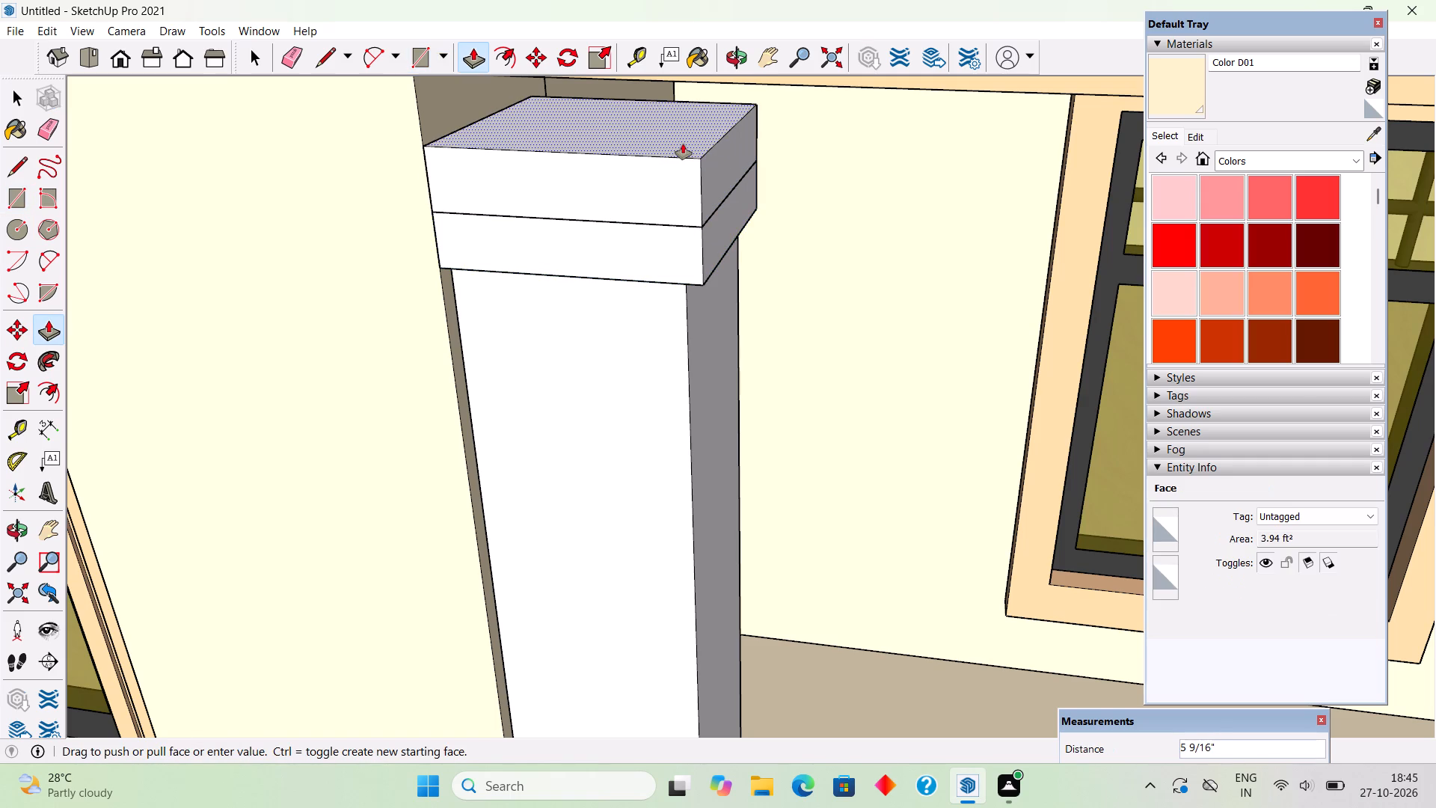
{"action": "type", "text": "6\""}
{"action": "key", "text": "Return"}
{"action": "key", "text": "space"}
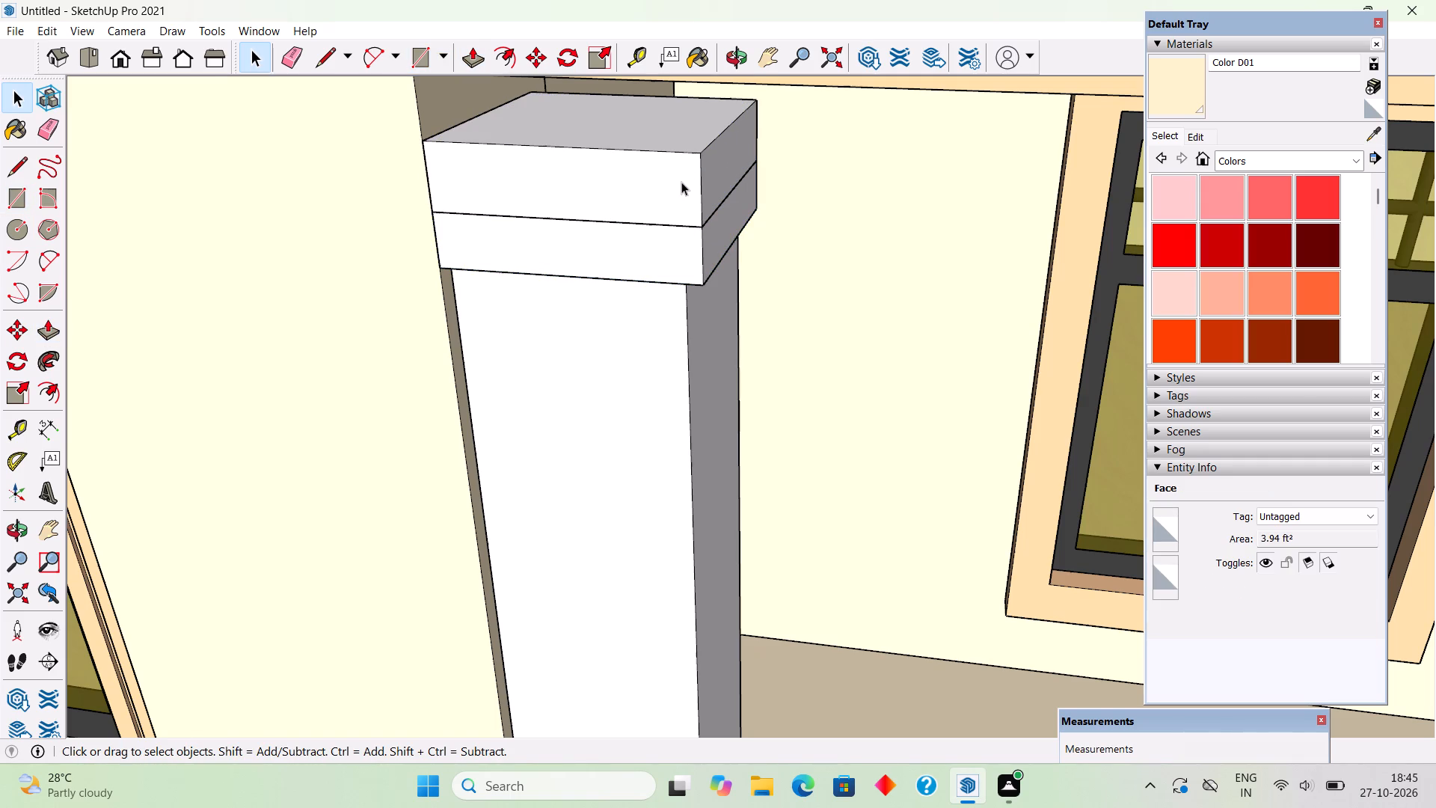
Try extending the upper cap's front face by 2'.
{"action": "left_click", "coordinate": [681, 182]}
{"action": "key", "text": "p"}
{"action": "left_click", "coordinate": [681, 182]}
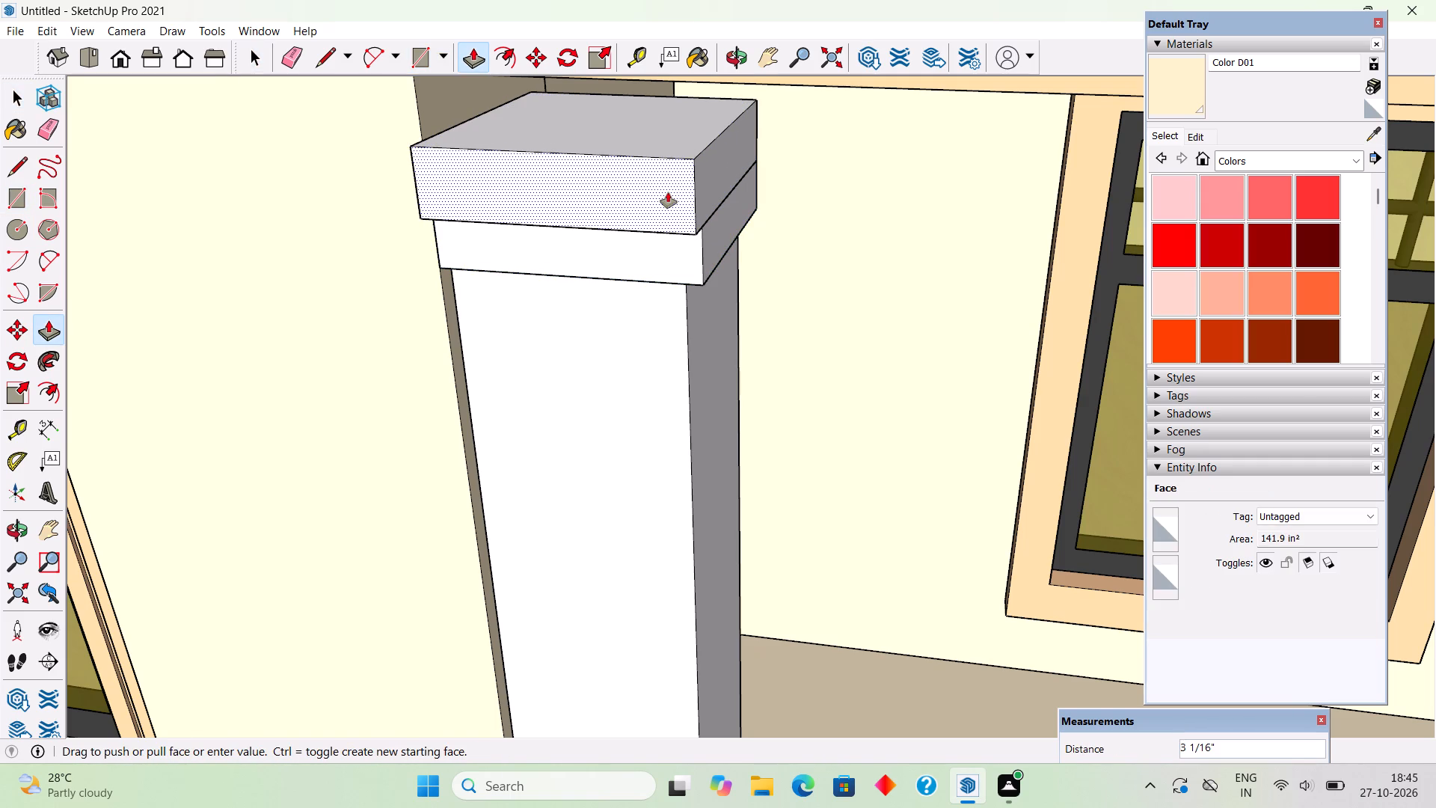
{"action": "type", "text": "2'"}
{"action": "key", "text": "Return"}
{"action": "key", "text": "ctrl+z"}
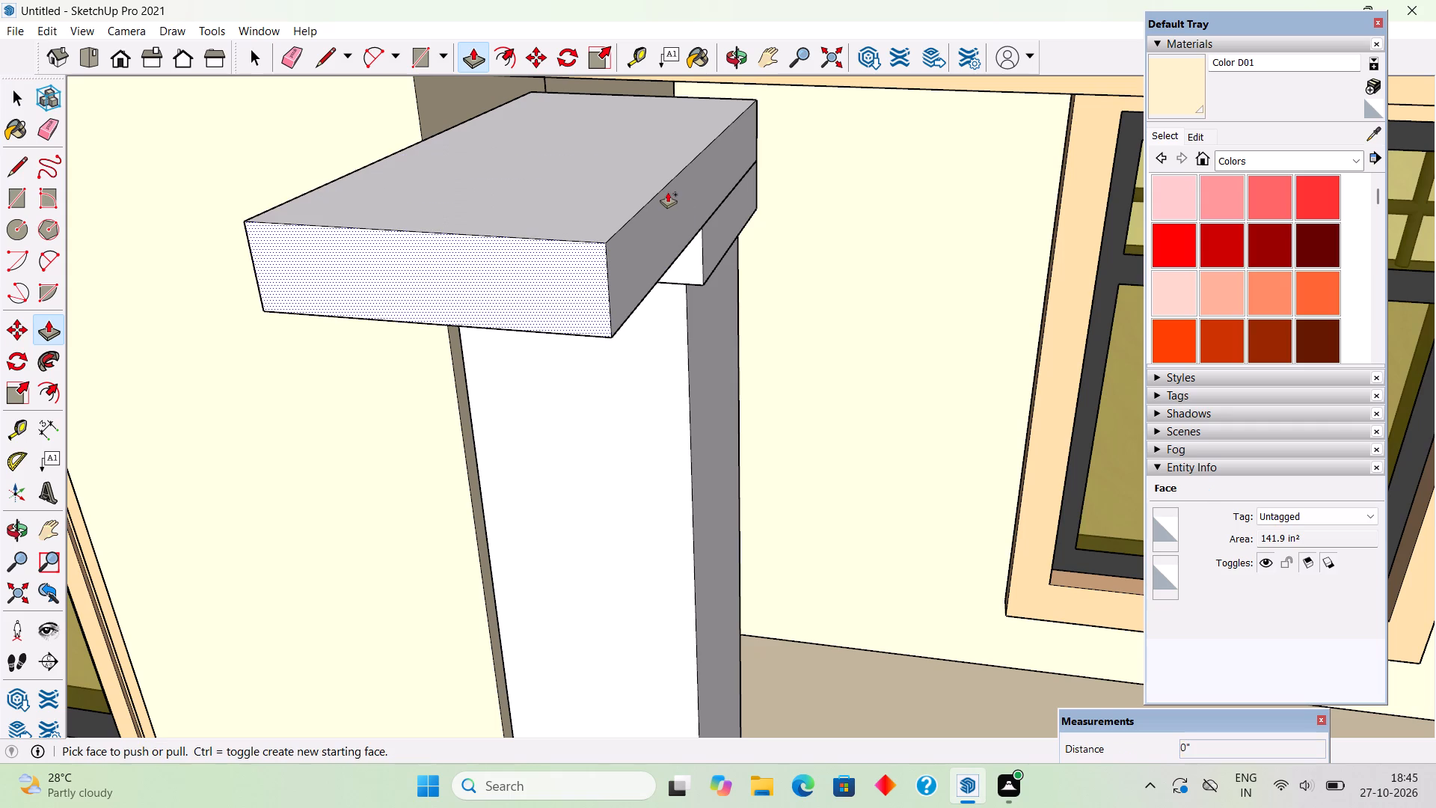
Extend the upper cap's front face and outer side face 2" beyond the lower cap.
{"action": "left_click", "coordinate": [668, 192]}
{"action": "key", "text": "1"}
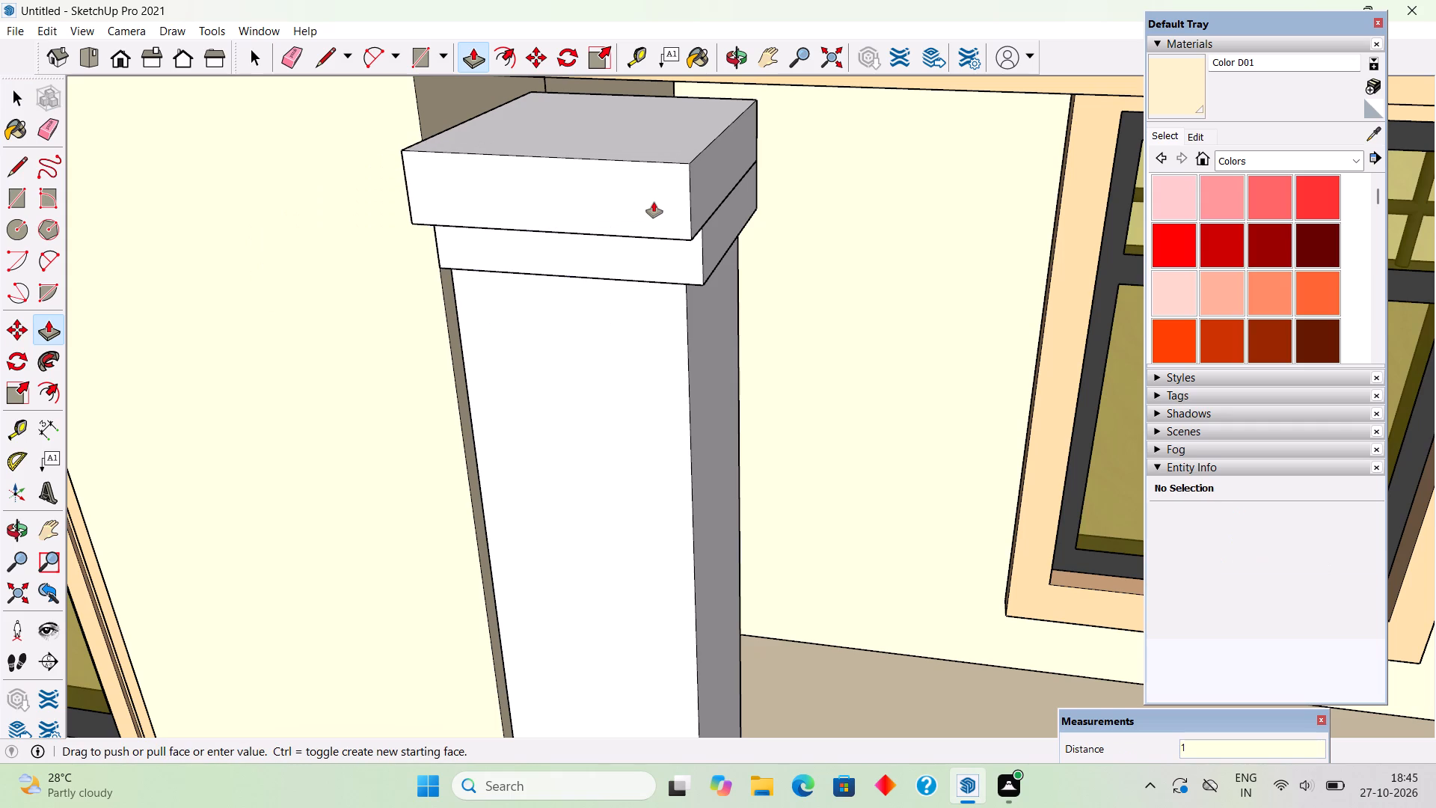
{"action": "key", "text": "BackSpace"}
{"action": "type", "text": "2\""}
{"action": "key", "text": "Return"}
{"action": "double_click", "coordinate": [706, 186]}
Select the whole upper cap and make it a group.
{"action": "key", "text": "space"}
{"action": "triple_click", "coordinate": [706, 186]}
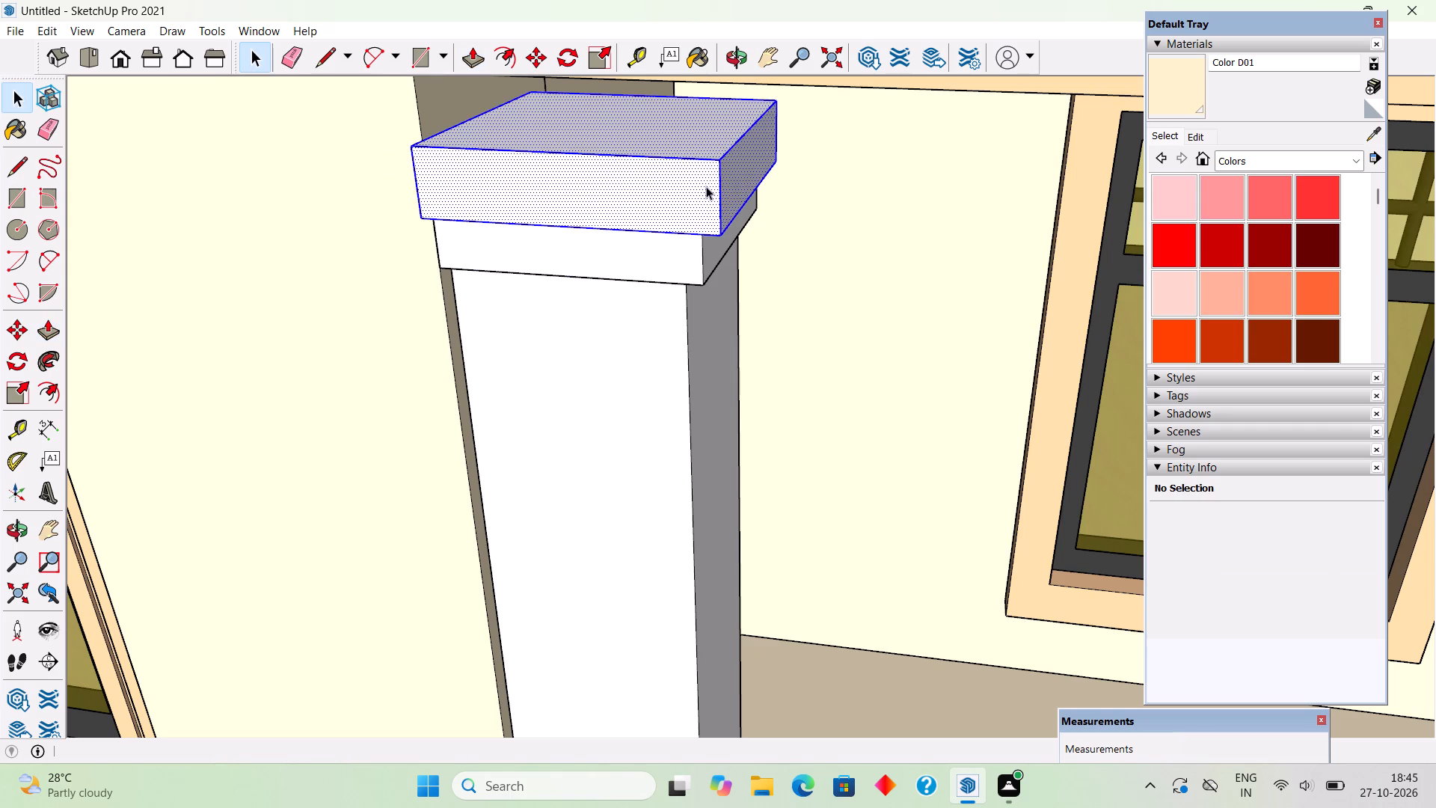
{"action": "right_click", "coordinate": [706, 186]}
{"action": "left_click", "coordinate": [785, 344]}
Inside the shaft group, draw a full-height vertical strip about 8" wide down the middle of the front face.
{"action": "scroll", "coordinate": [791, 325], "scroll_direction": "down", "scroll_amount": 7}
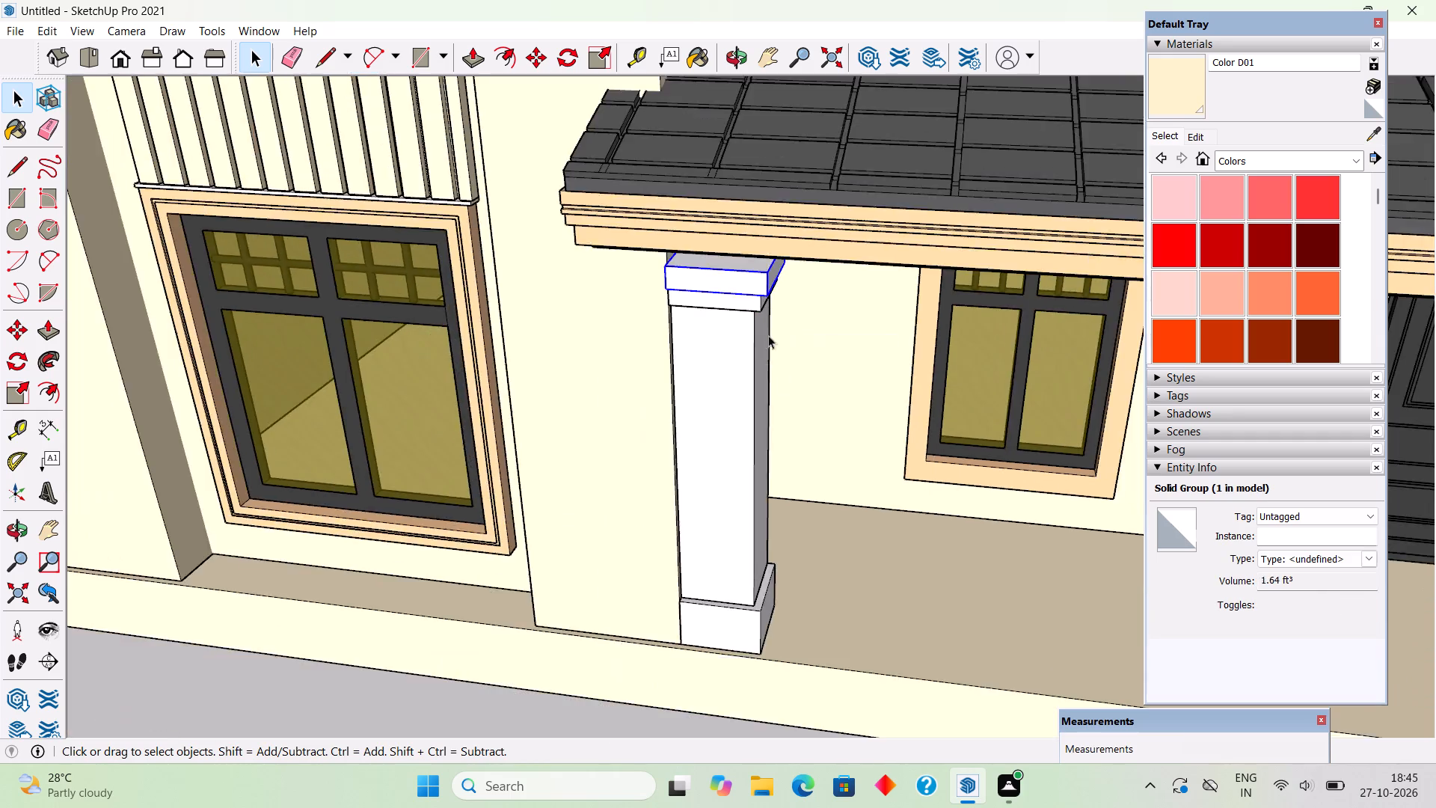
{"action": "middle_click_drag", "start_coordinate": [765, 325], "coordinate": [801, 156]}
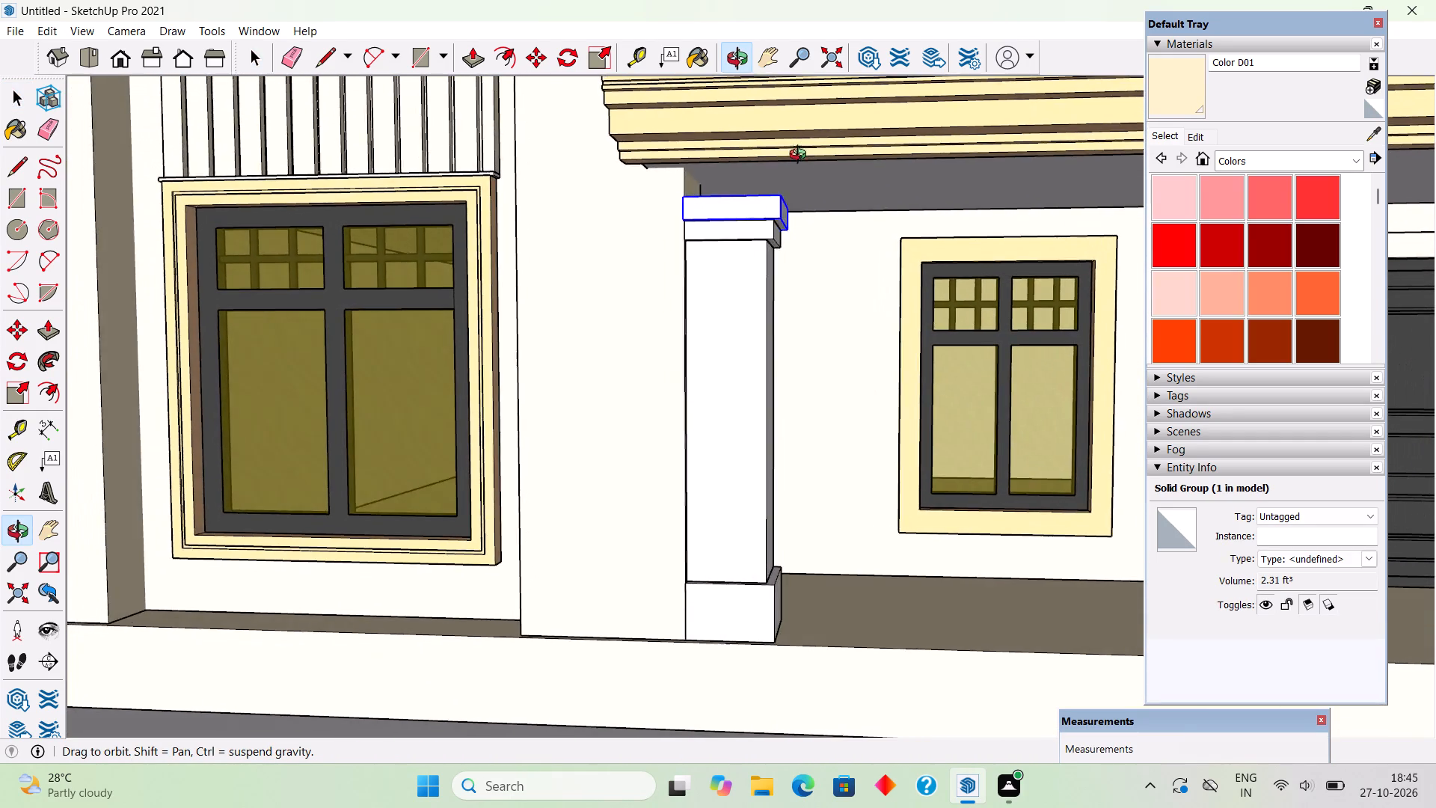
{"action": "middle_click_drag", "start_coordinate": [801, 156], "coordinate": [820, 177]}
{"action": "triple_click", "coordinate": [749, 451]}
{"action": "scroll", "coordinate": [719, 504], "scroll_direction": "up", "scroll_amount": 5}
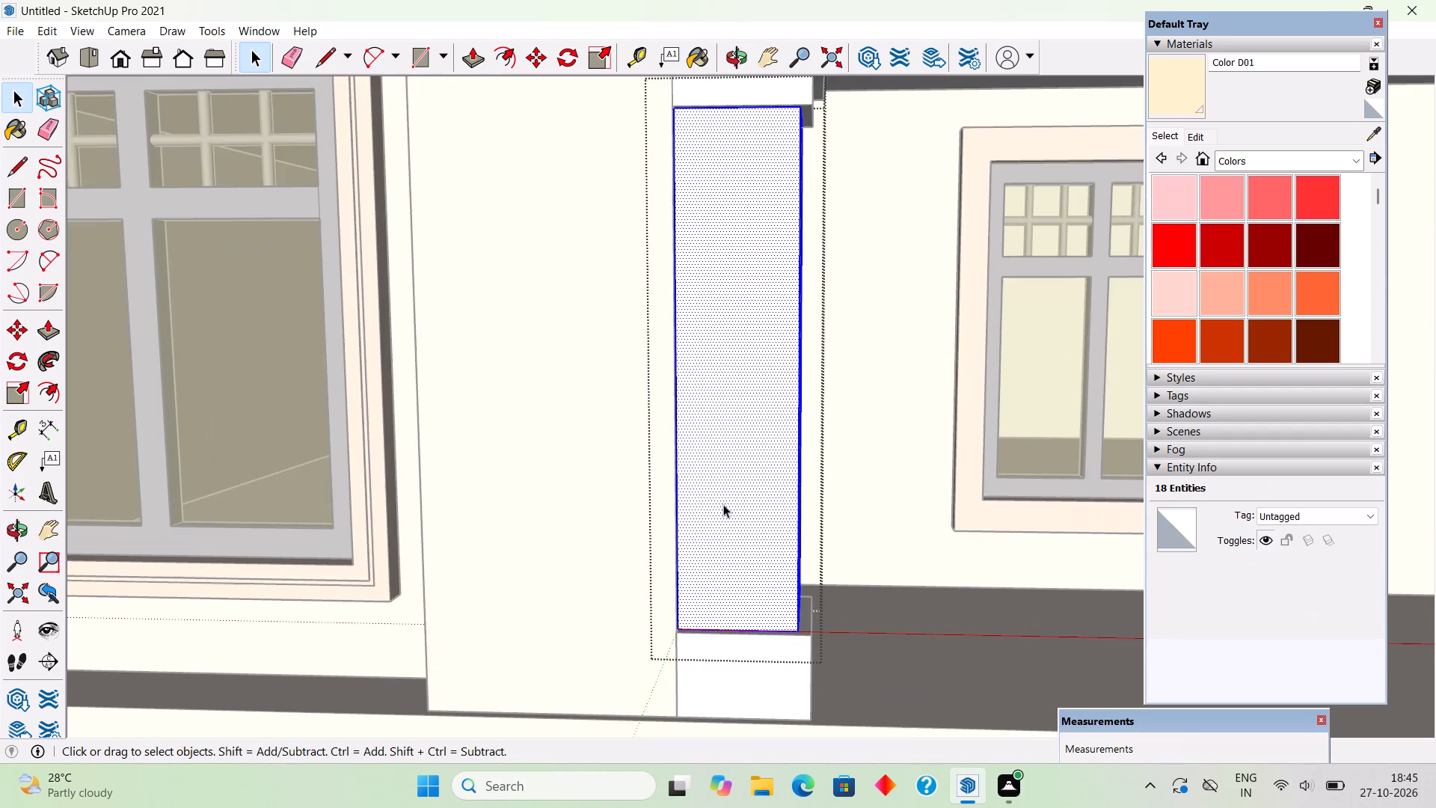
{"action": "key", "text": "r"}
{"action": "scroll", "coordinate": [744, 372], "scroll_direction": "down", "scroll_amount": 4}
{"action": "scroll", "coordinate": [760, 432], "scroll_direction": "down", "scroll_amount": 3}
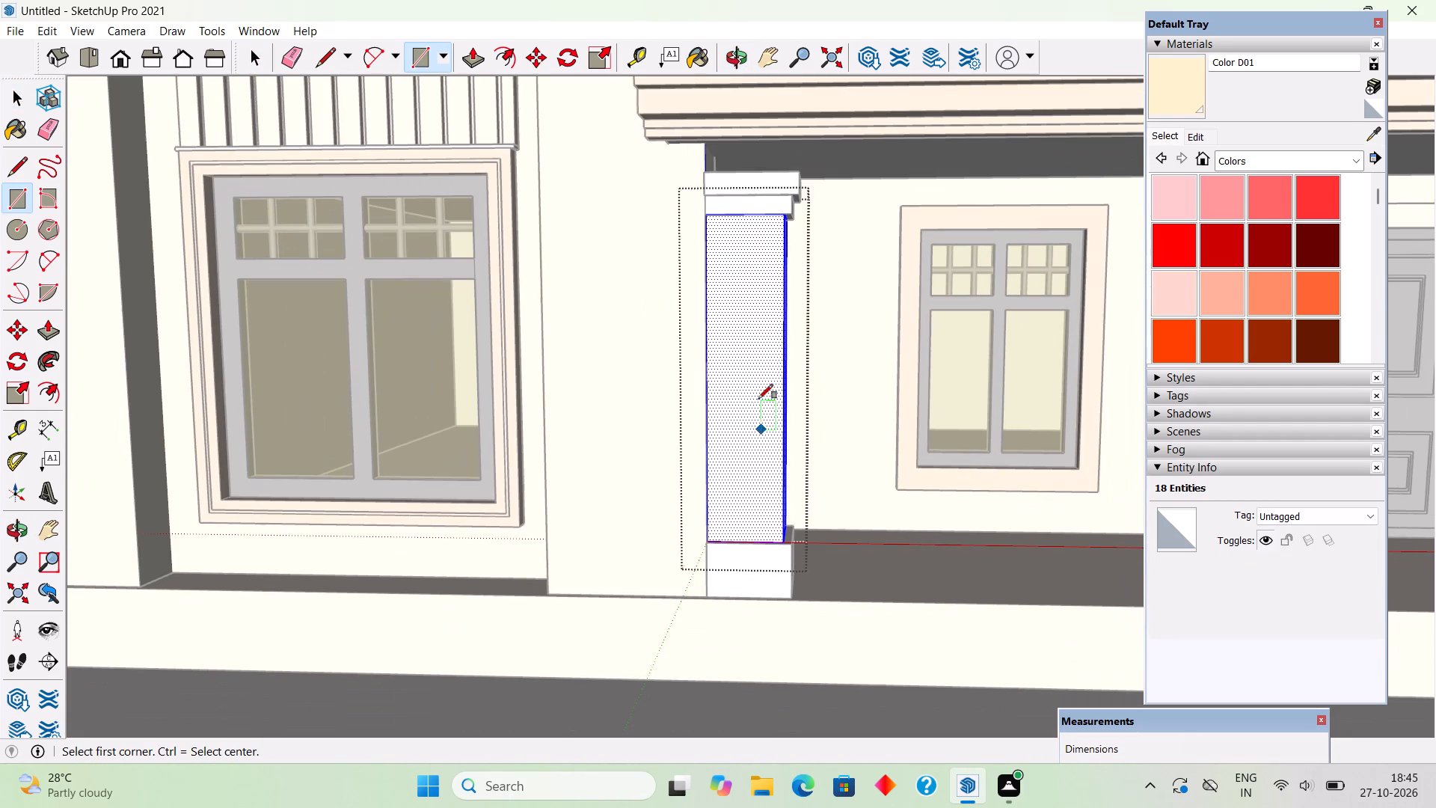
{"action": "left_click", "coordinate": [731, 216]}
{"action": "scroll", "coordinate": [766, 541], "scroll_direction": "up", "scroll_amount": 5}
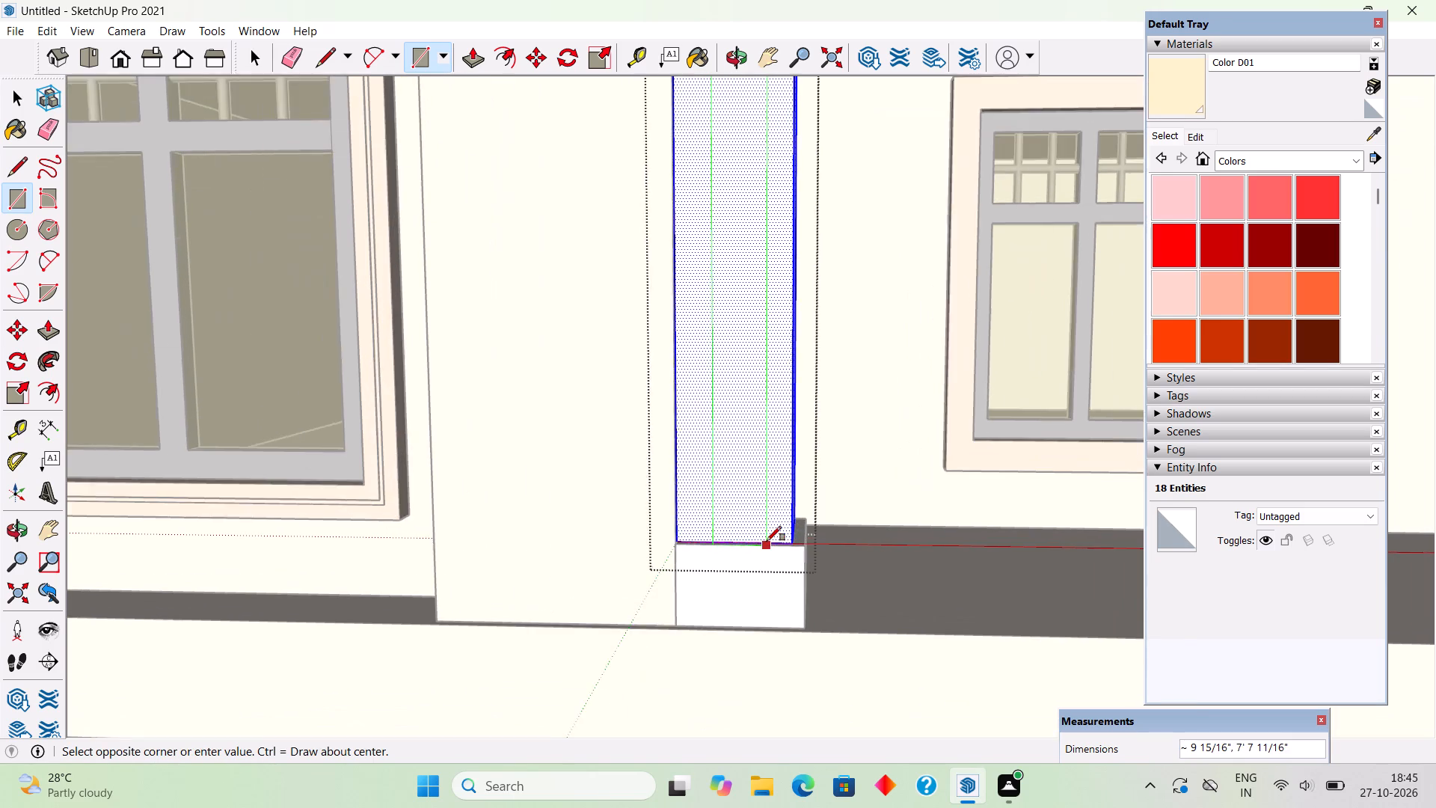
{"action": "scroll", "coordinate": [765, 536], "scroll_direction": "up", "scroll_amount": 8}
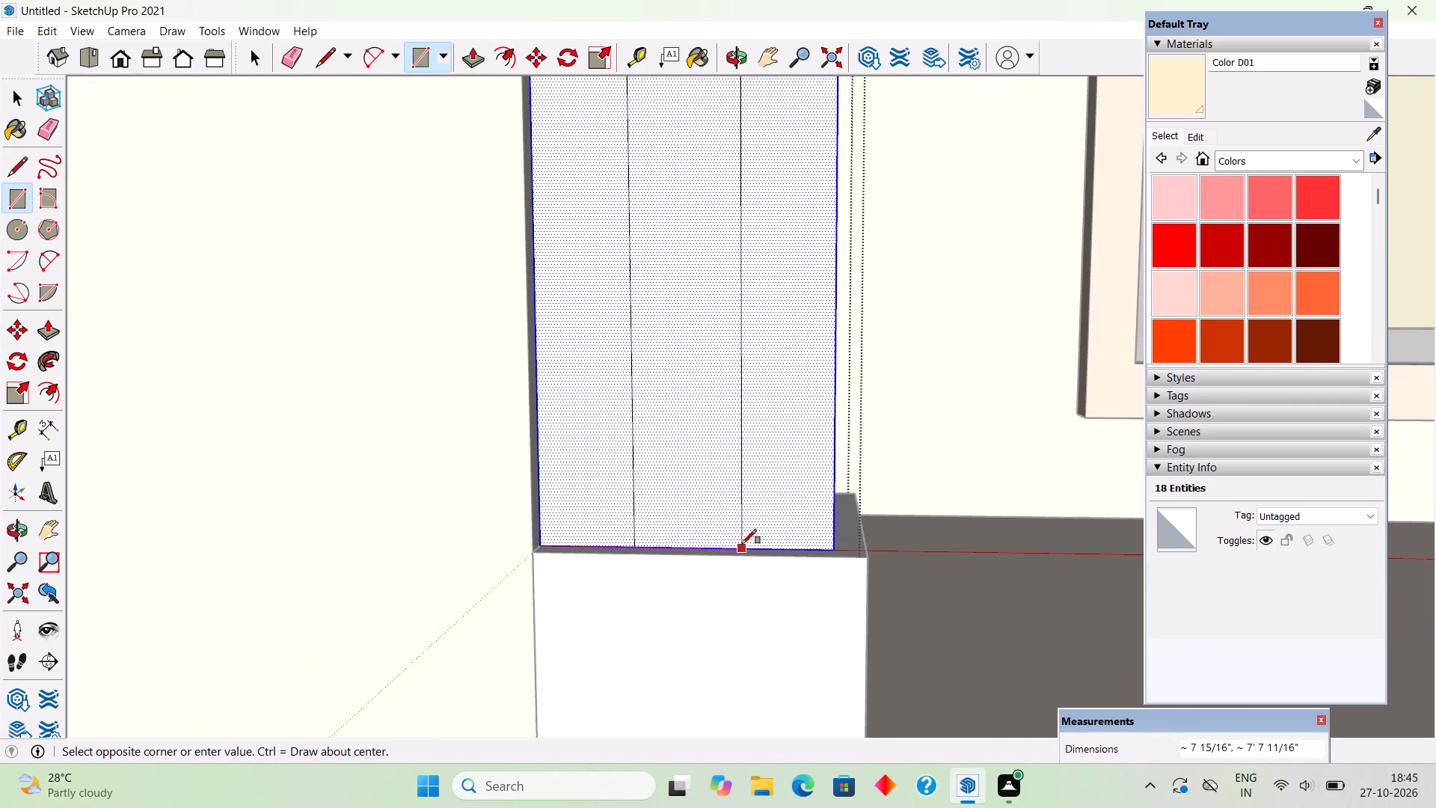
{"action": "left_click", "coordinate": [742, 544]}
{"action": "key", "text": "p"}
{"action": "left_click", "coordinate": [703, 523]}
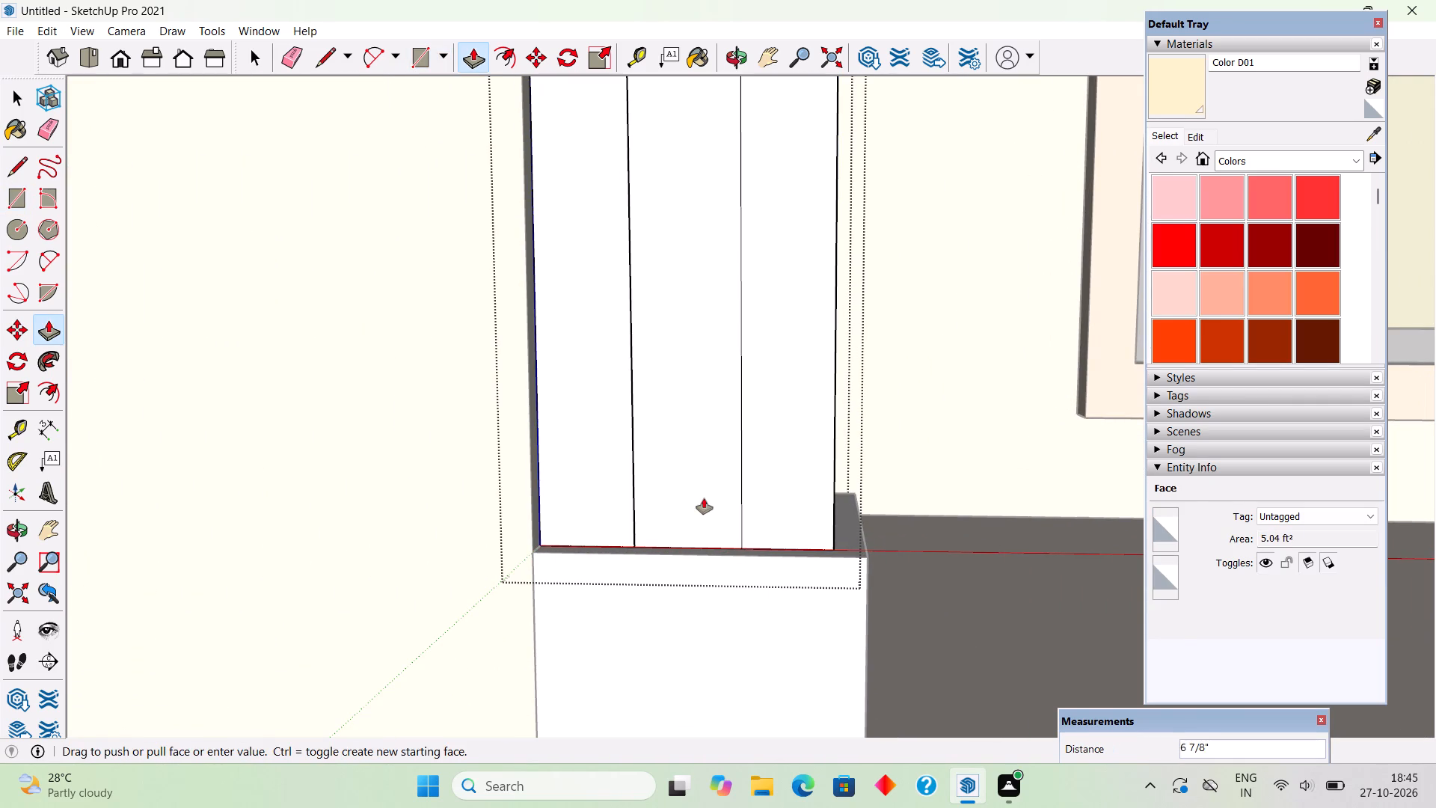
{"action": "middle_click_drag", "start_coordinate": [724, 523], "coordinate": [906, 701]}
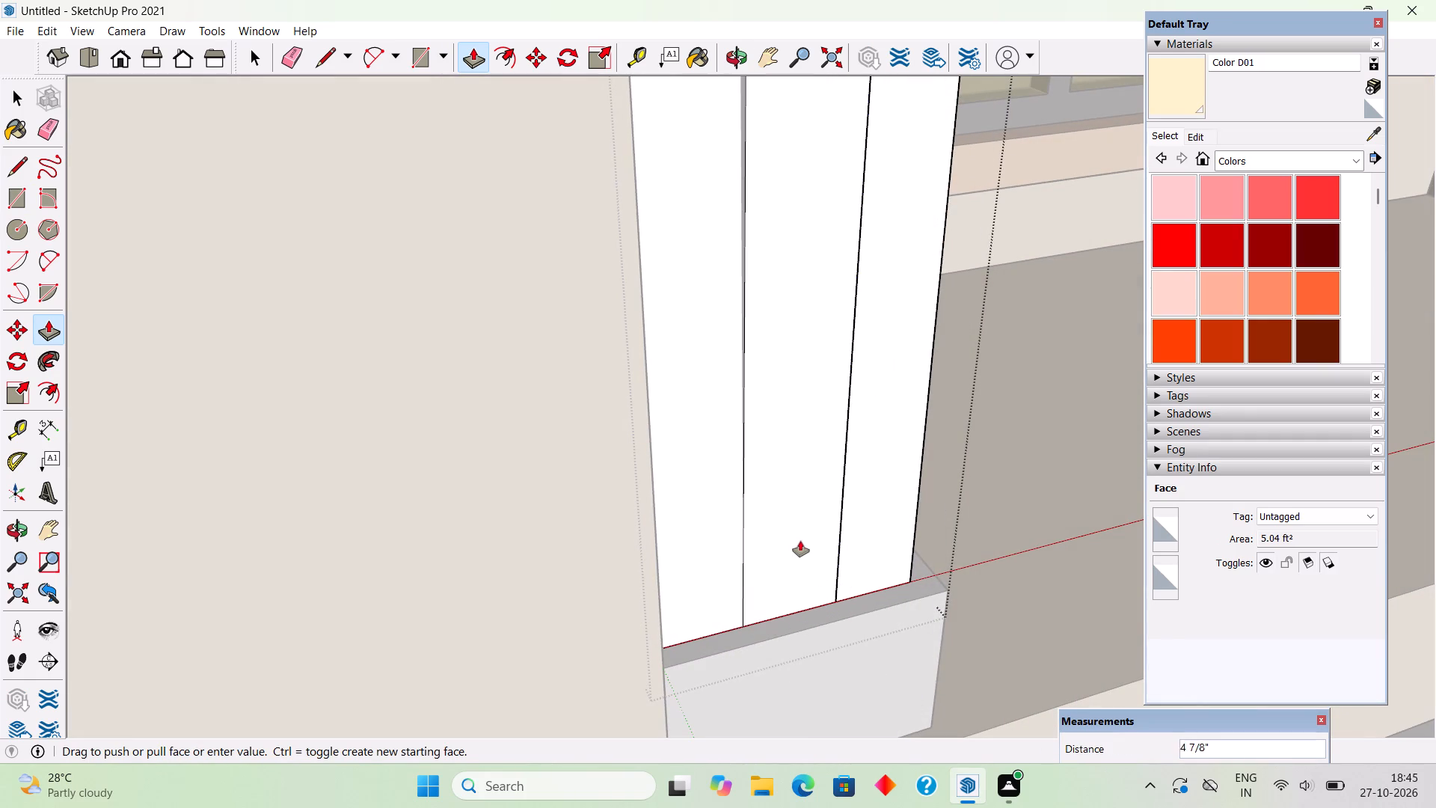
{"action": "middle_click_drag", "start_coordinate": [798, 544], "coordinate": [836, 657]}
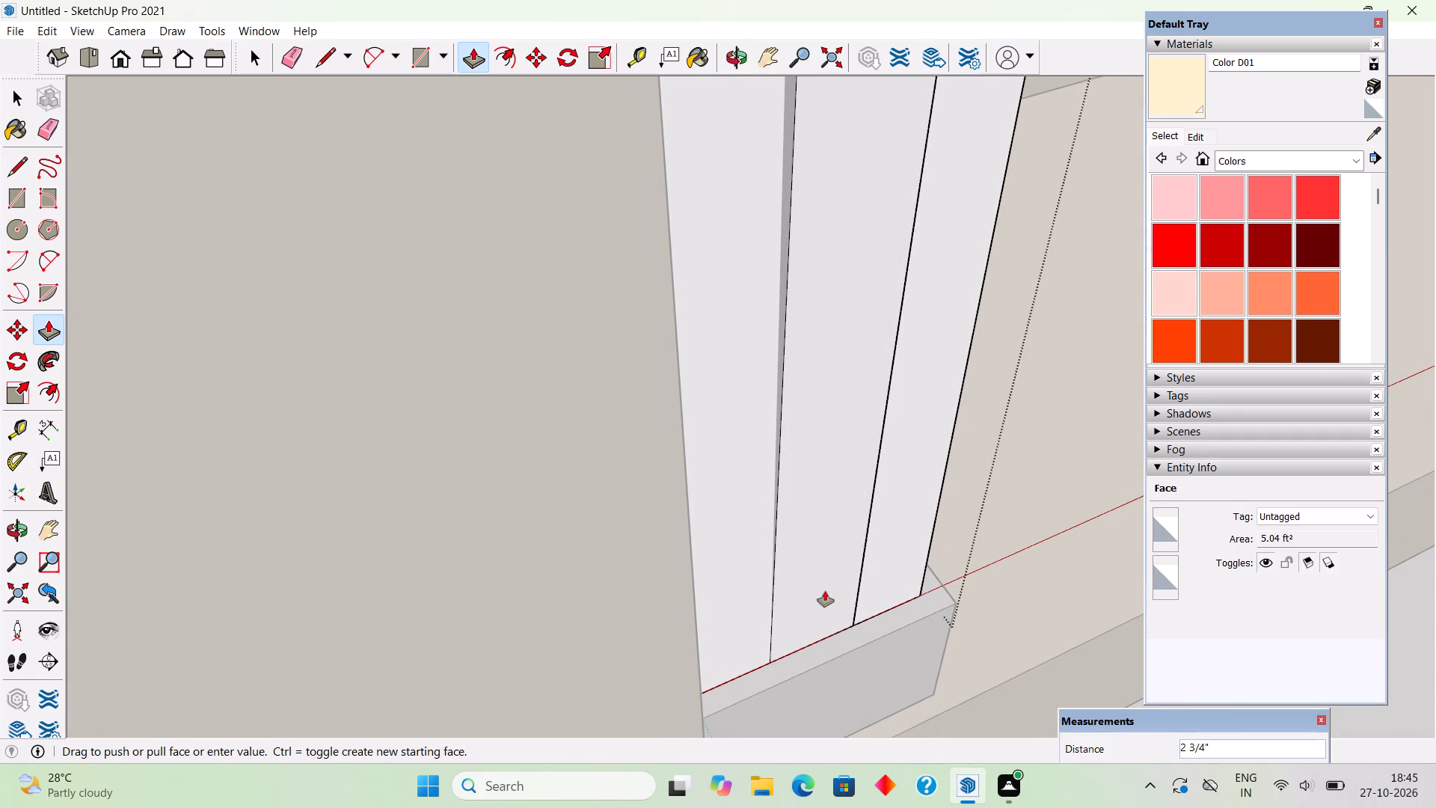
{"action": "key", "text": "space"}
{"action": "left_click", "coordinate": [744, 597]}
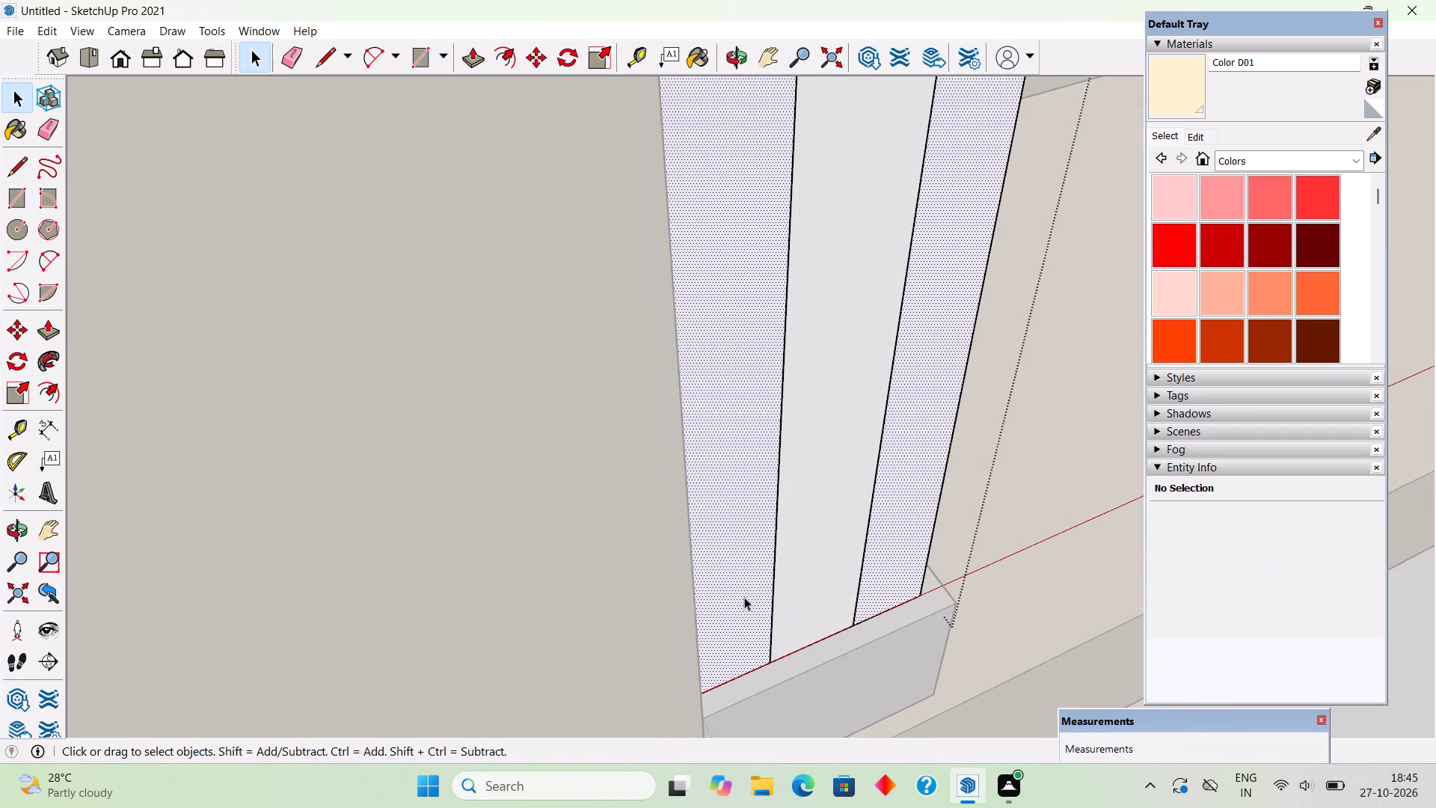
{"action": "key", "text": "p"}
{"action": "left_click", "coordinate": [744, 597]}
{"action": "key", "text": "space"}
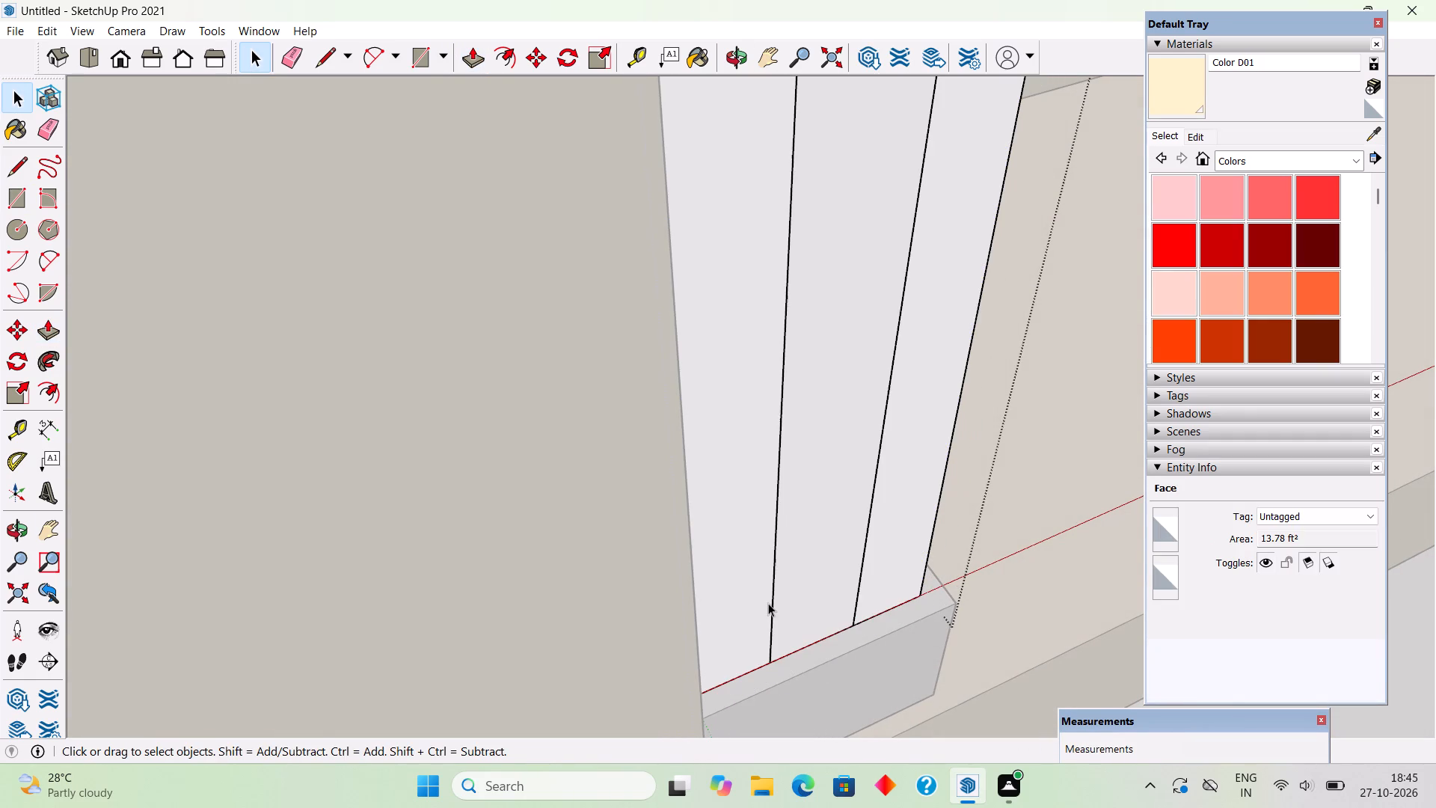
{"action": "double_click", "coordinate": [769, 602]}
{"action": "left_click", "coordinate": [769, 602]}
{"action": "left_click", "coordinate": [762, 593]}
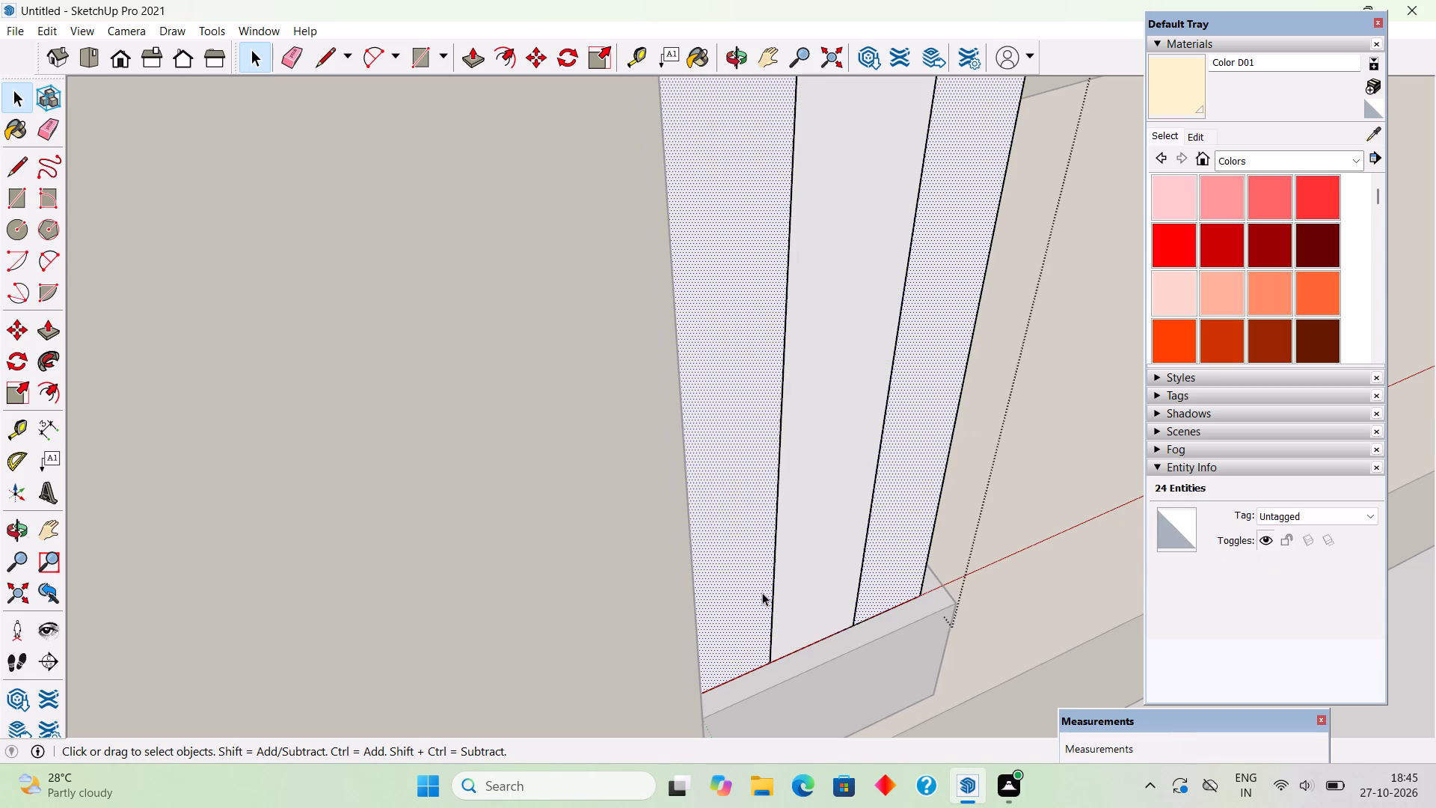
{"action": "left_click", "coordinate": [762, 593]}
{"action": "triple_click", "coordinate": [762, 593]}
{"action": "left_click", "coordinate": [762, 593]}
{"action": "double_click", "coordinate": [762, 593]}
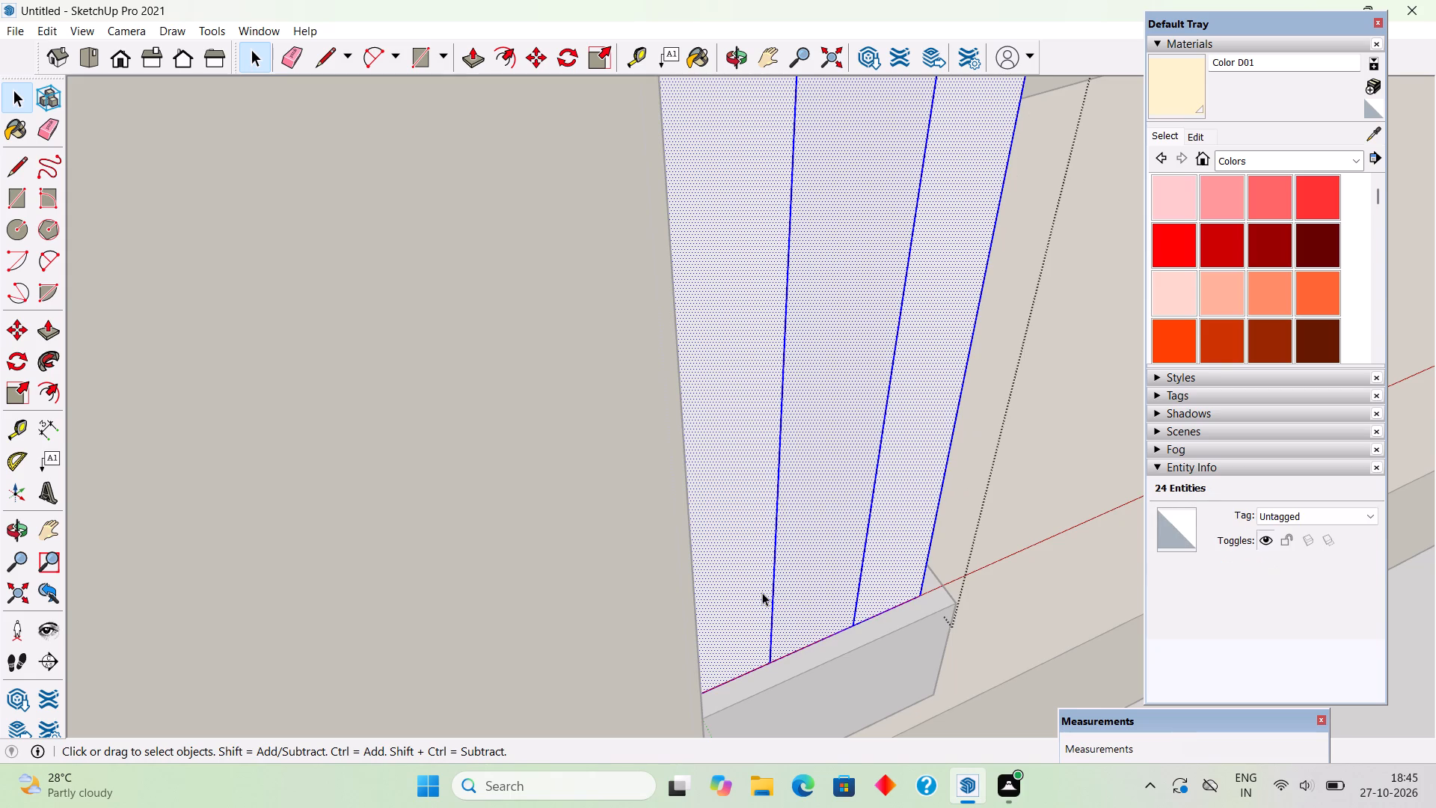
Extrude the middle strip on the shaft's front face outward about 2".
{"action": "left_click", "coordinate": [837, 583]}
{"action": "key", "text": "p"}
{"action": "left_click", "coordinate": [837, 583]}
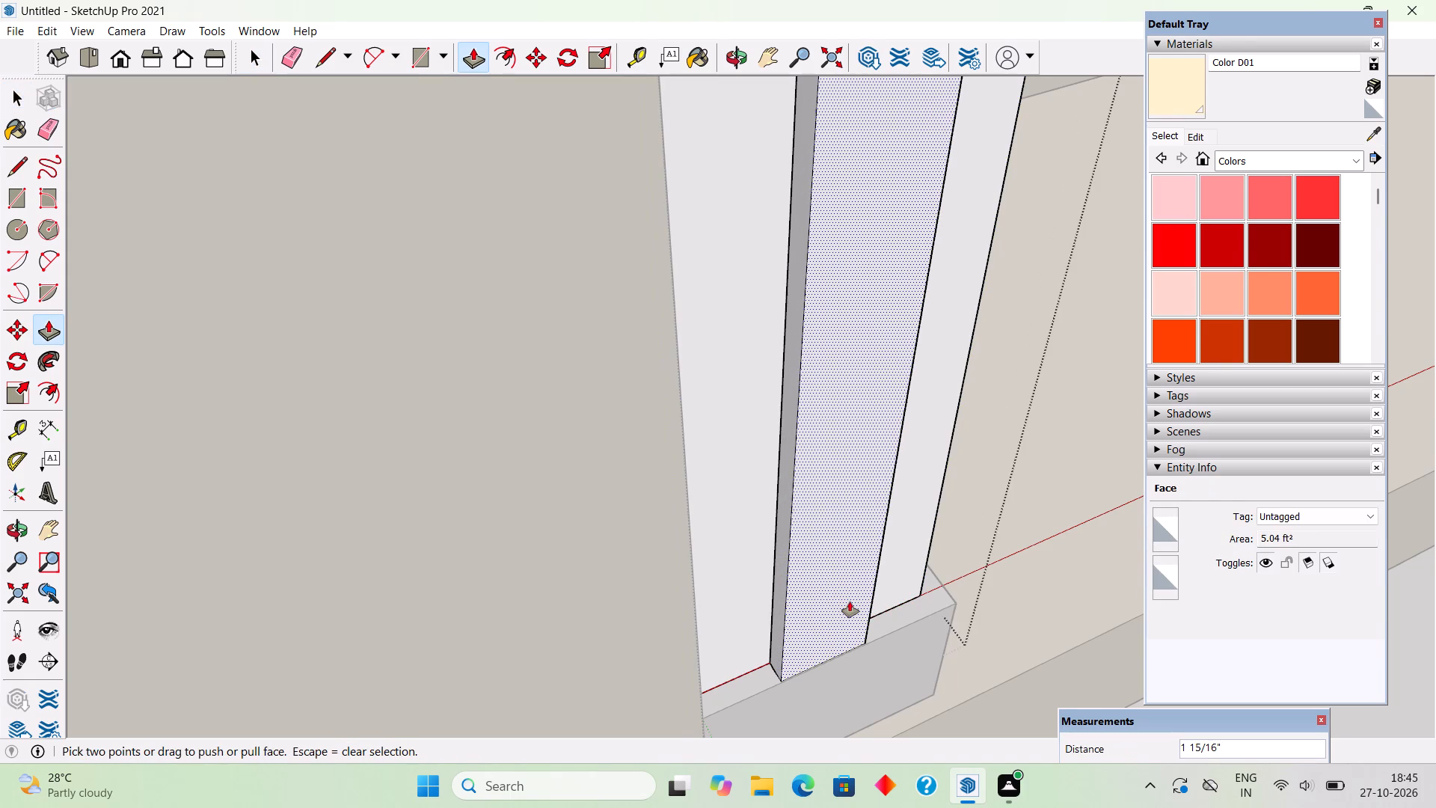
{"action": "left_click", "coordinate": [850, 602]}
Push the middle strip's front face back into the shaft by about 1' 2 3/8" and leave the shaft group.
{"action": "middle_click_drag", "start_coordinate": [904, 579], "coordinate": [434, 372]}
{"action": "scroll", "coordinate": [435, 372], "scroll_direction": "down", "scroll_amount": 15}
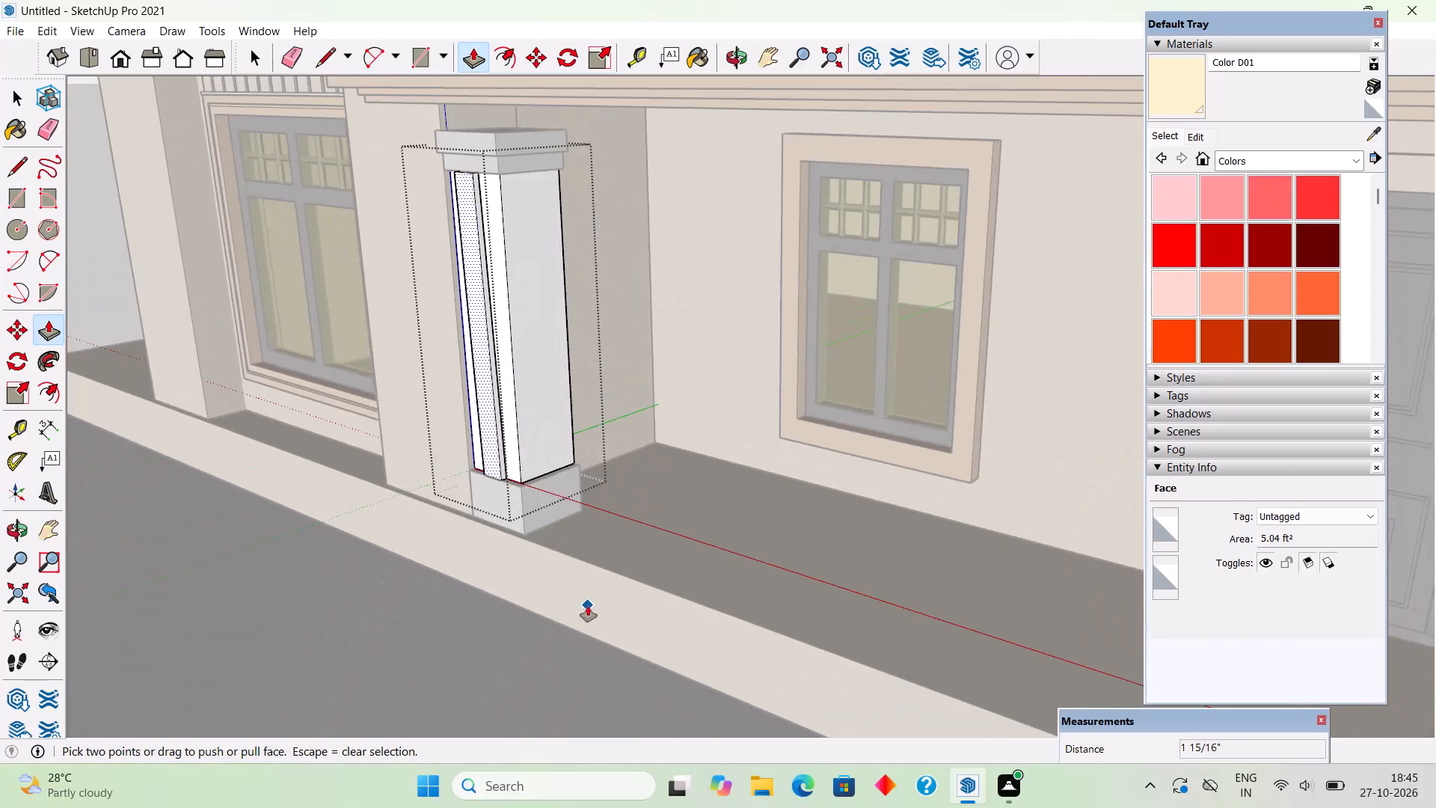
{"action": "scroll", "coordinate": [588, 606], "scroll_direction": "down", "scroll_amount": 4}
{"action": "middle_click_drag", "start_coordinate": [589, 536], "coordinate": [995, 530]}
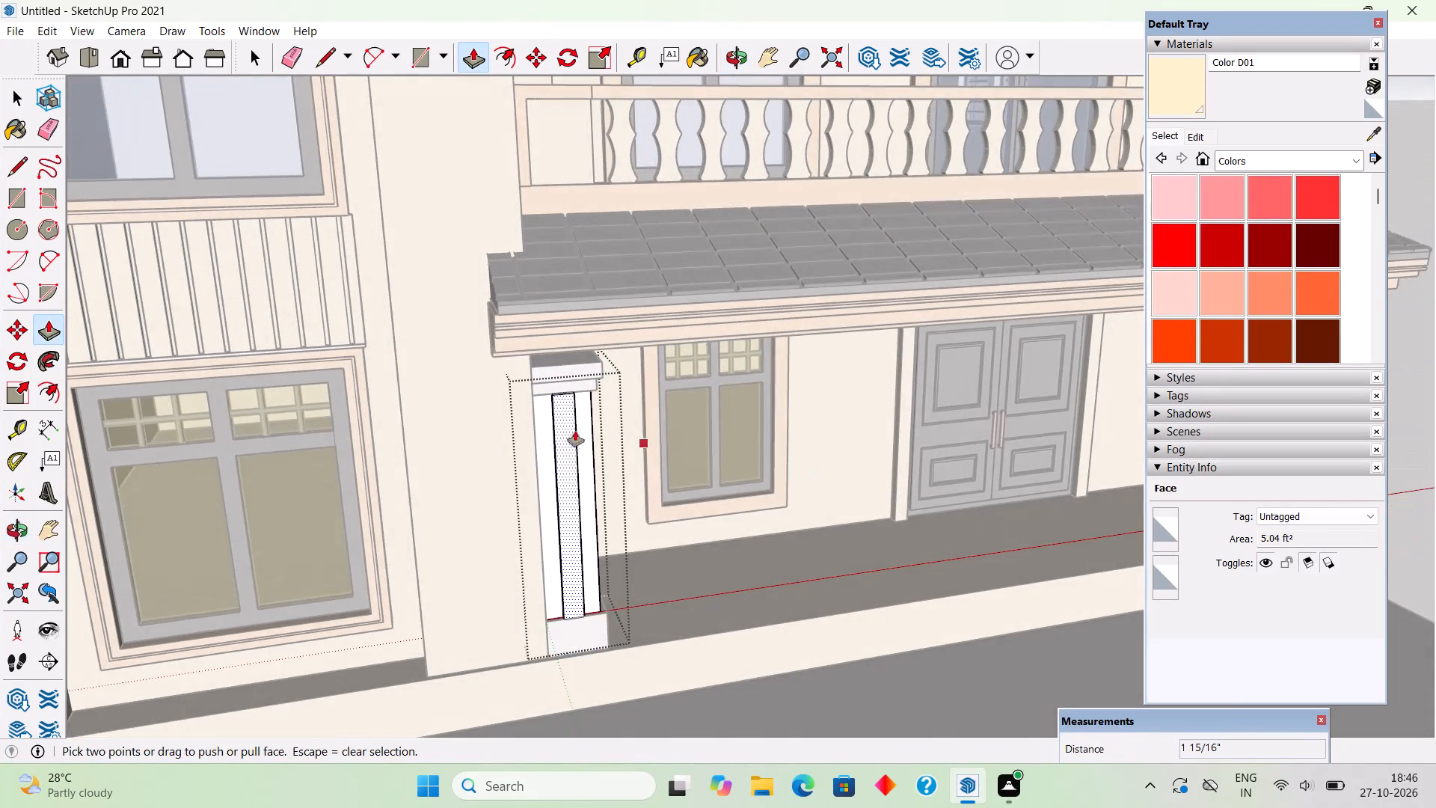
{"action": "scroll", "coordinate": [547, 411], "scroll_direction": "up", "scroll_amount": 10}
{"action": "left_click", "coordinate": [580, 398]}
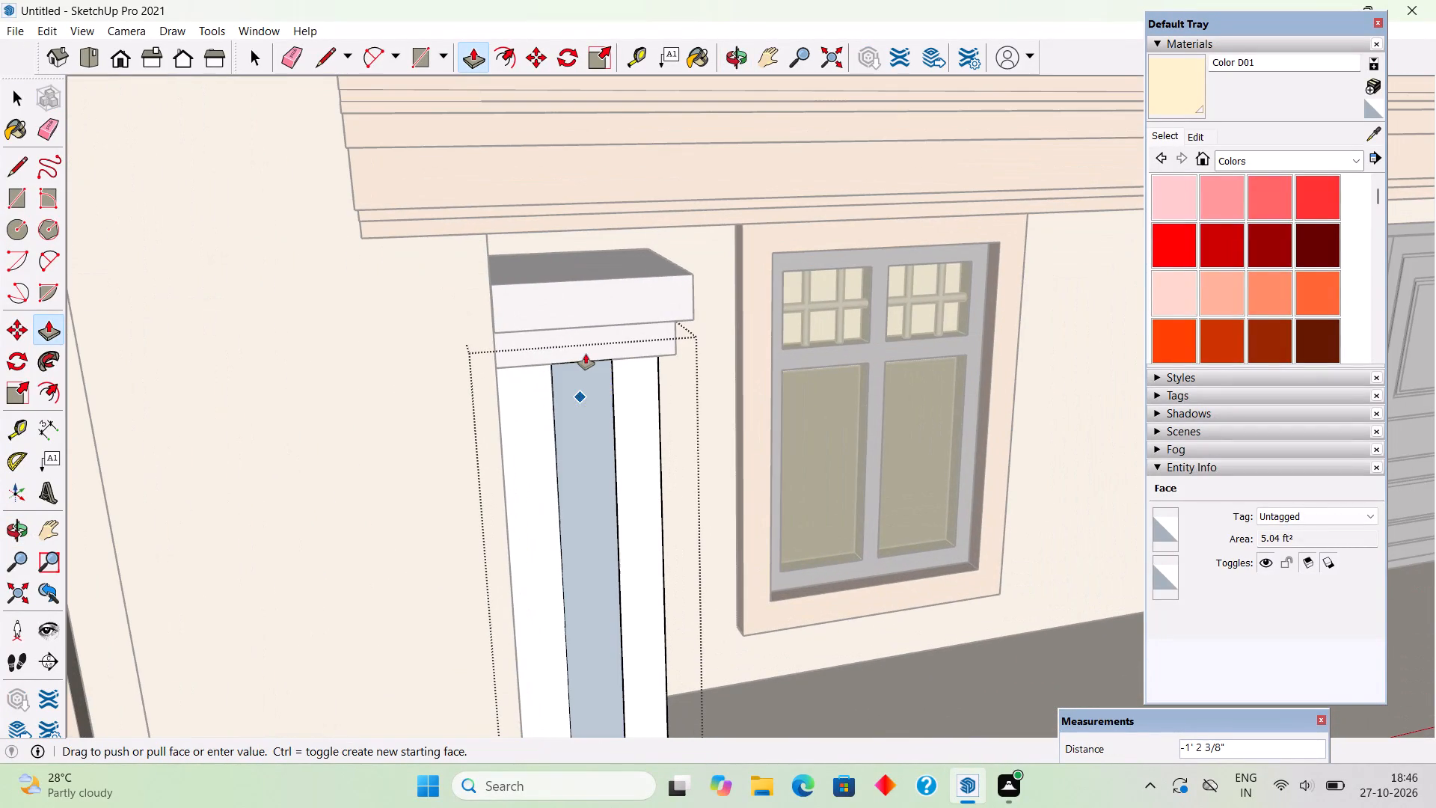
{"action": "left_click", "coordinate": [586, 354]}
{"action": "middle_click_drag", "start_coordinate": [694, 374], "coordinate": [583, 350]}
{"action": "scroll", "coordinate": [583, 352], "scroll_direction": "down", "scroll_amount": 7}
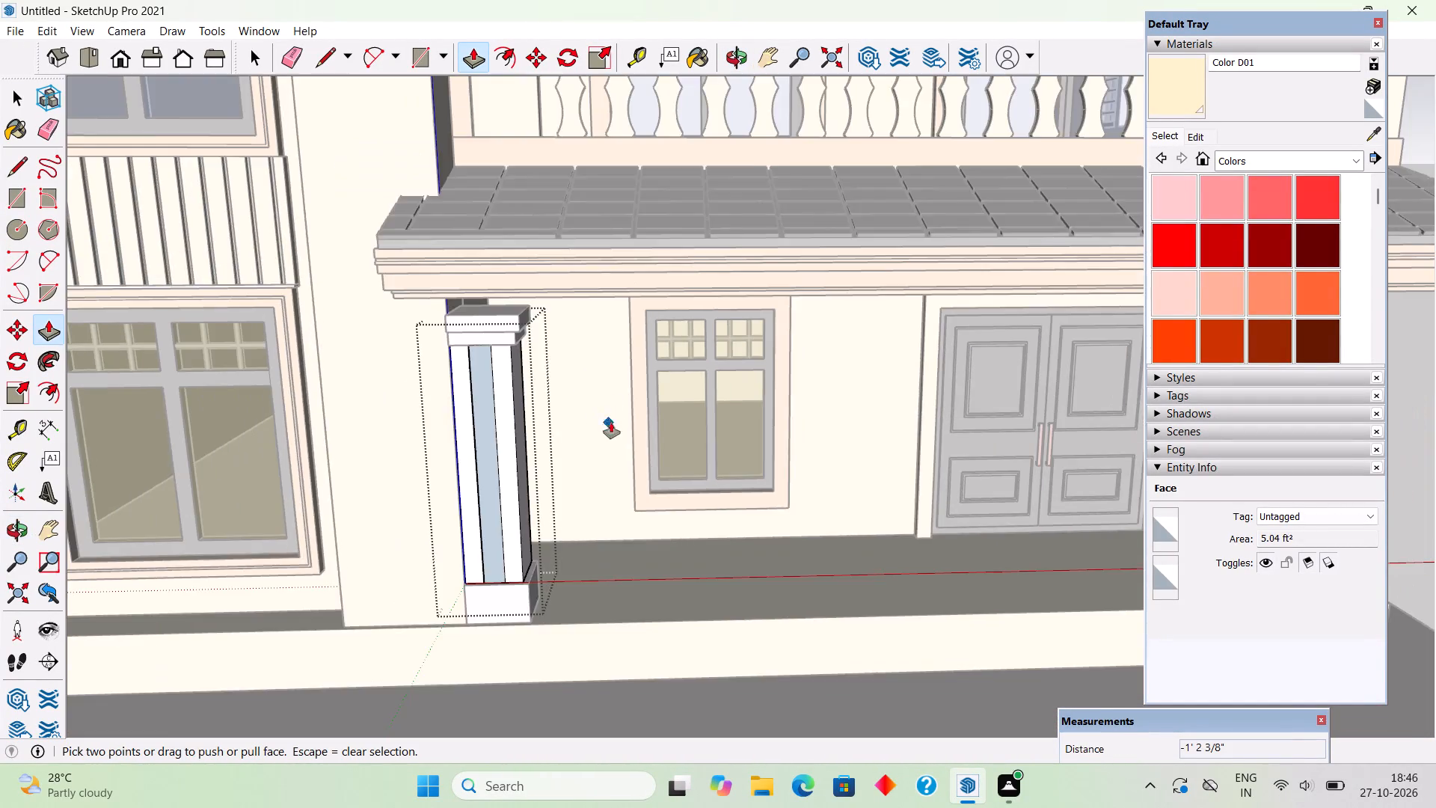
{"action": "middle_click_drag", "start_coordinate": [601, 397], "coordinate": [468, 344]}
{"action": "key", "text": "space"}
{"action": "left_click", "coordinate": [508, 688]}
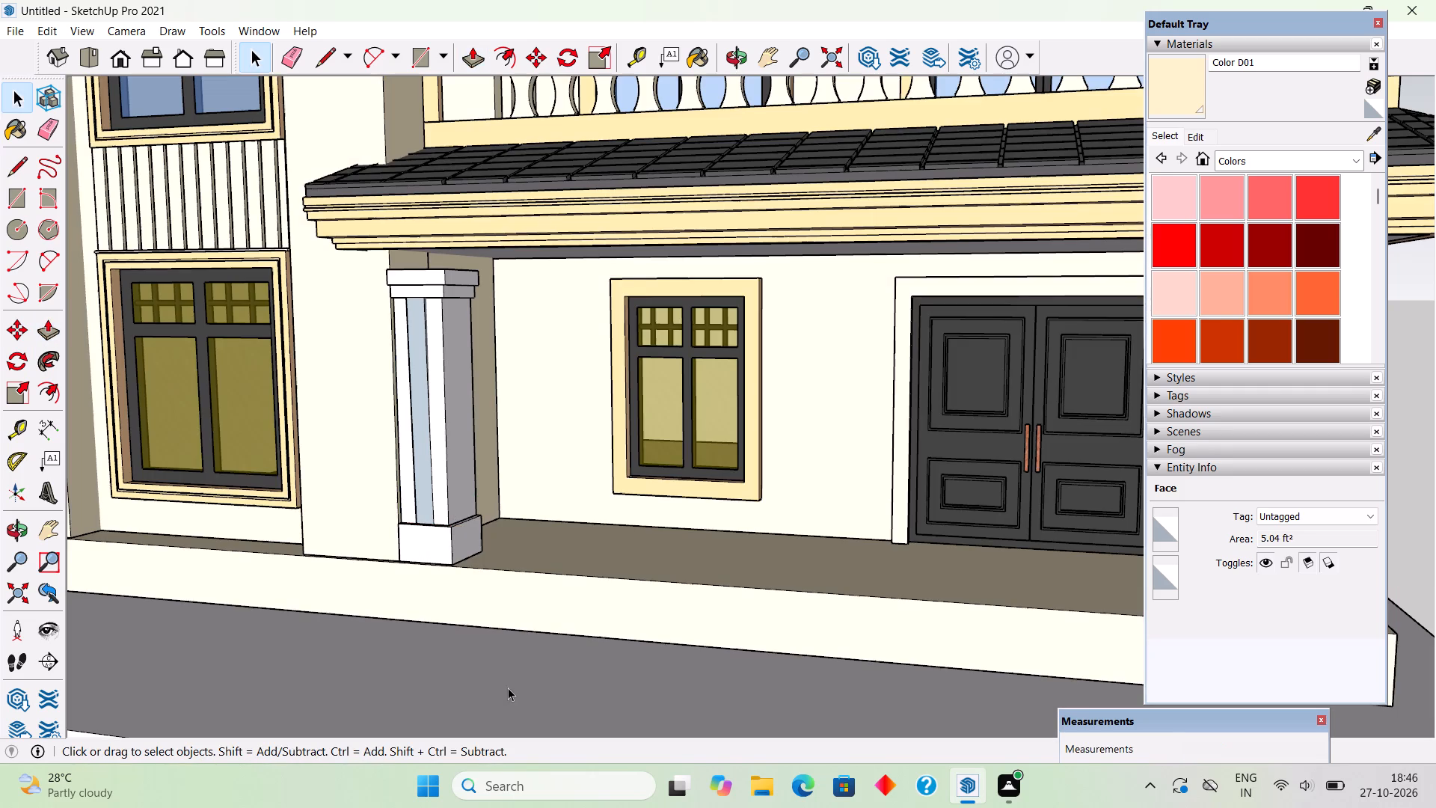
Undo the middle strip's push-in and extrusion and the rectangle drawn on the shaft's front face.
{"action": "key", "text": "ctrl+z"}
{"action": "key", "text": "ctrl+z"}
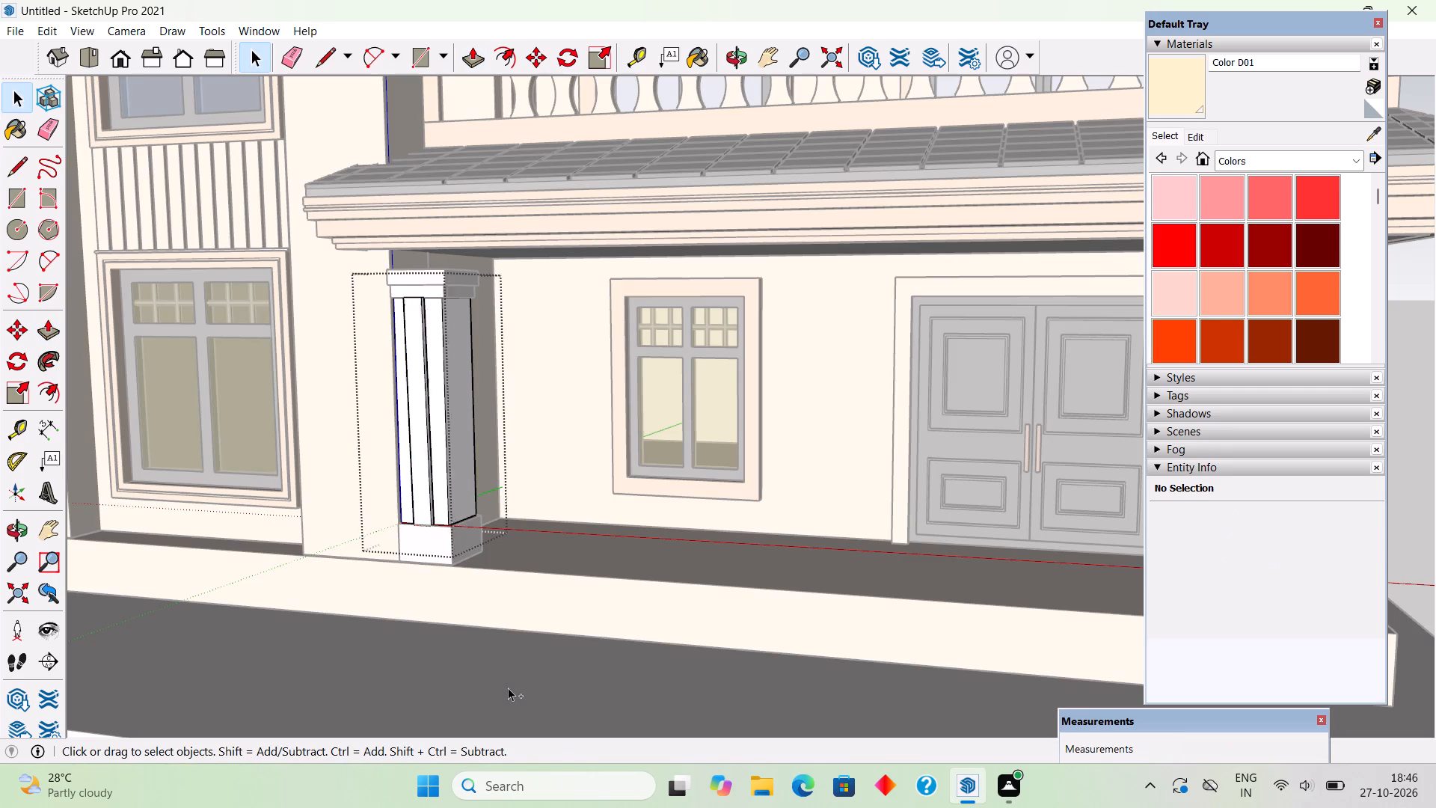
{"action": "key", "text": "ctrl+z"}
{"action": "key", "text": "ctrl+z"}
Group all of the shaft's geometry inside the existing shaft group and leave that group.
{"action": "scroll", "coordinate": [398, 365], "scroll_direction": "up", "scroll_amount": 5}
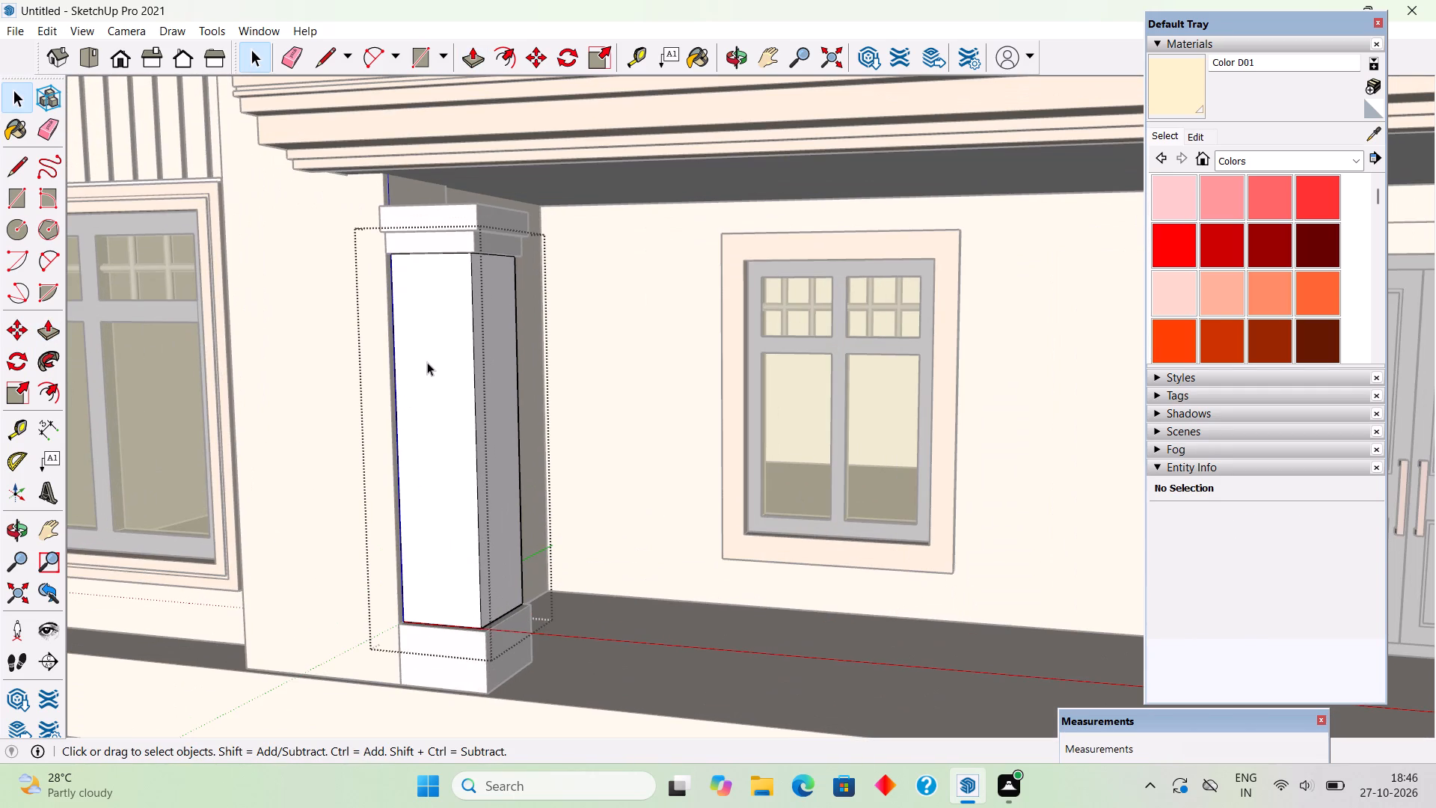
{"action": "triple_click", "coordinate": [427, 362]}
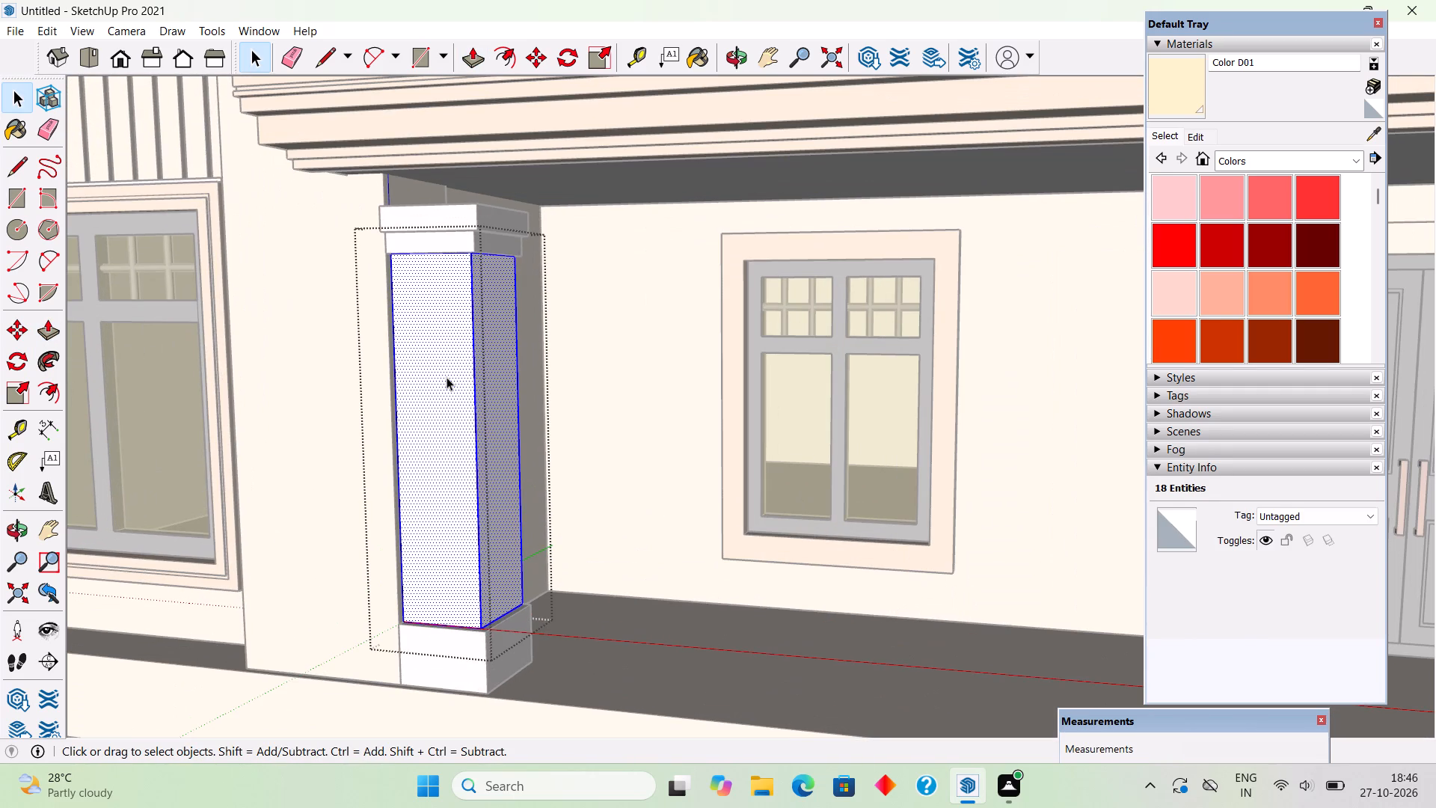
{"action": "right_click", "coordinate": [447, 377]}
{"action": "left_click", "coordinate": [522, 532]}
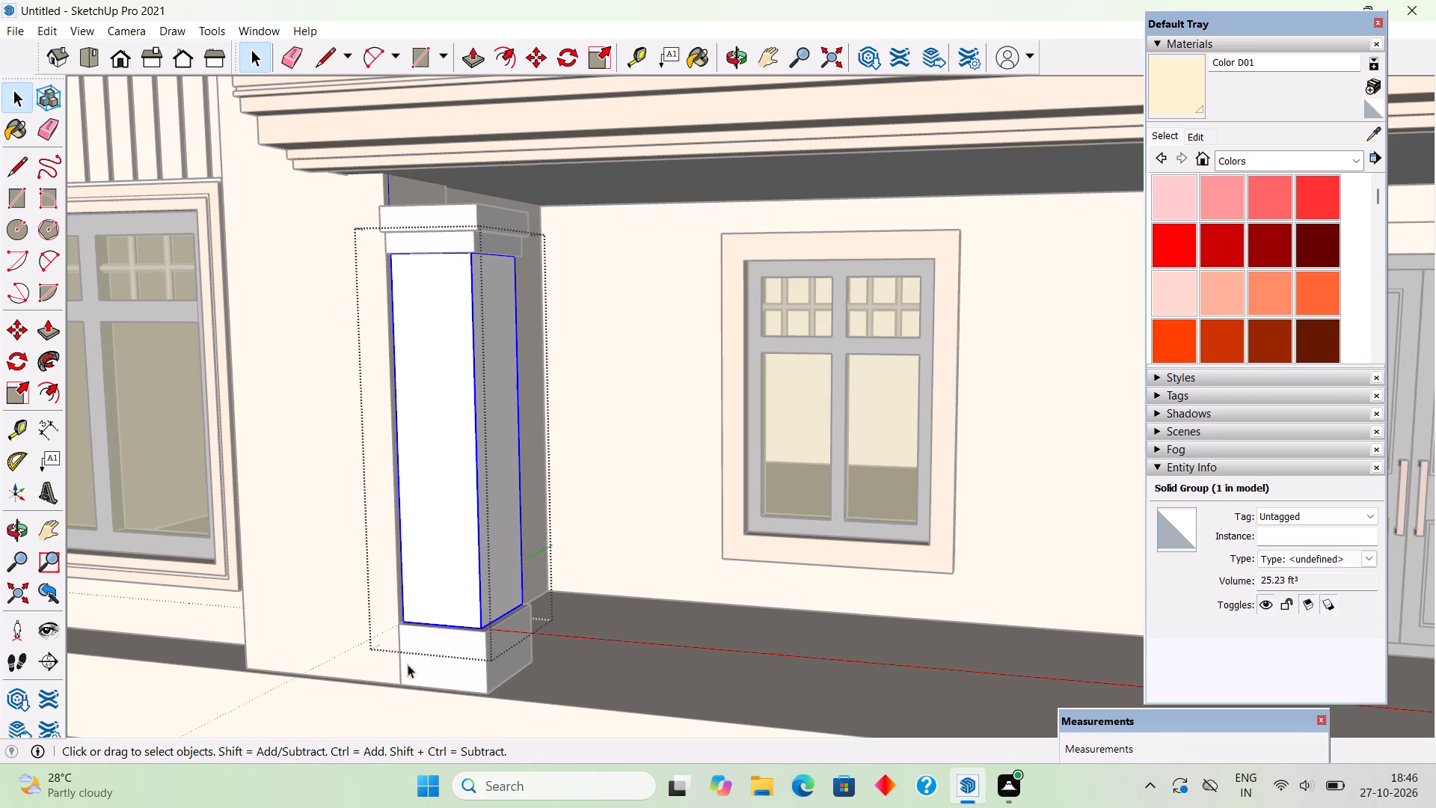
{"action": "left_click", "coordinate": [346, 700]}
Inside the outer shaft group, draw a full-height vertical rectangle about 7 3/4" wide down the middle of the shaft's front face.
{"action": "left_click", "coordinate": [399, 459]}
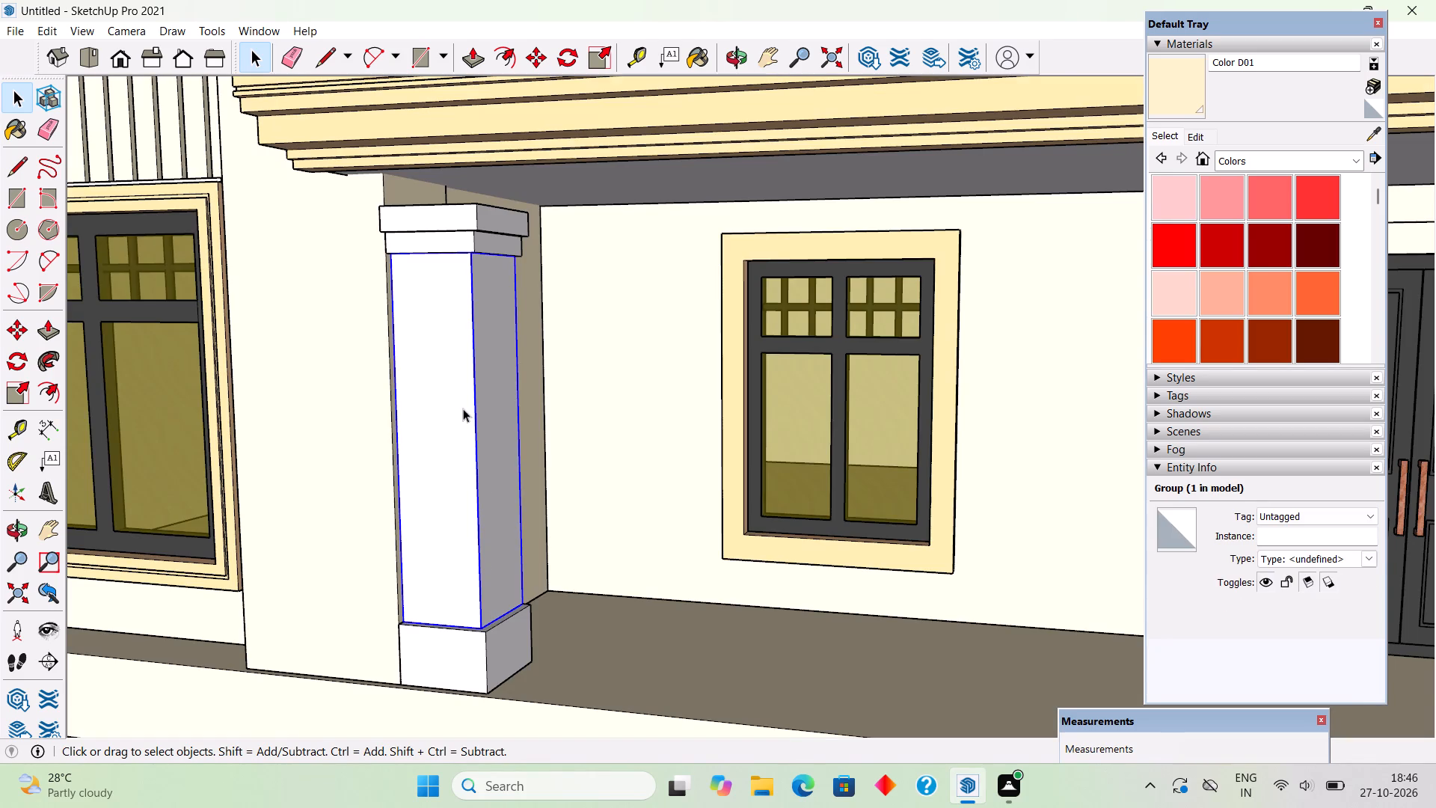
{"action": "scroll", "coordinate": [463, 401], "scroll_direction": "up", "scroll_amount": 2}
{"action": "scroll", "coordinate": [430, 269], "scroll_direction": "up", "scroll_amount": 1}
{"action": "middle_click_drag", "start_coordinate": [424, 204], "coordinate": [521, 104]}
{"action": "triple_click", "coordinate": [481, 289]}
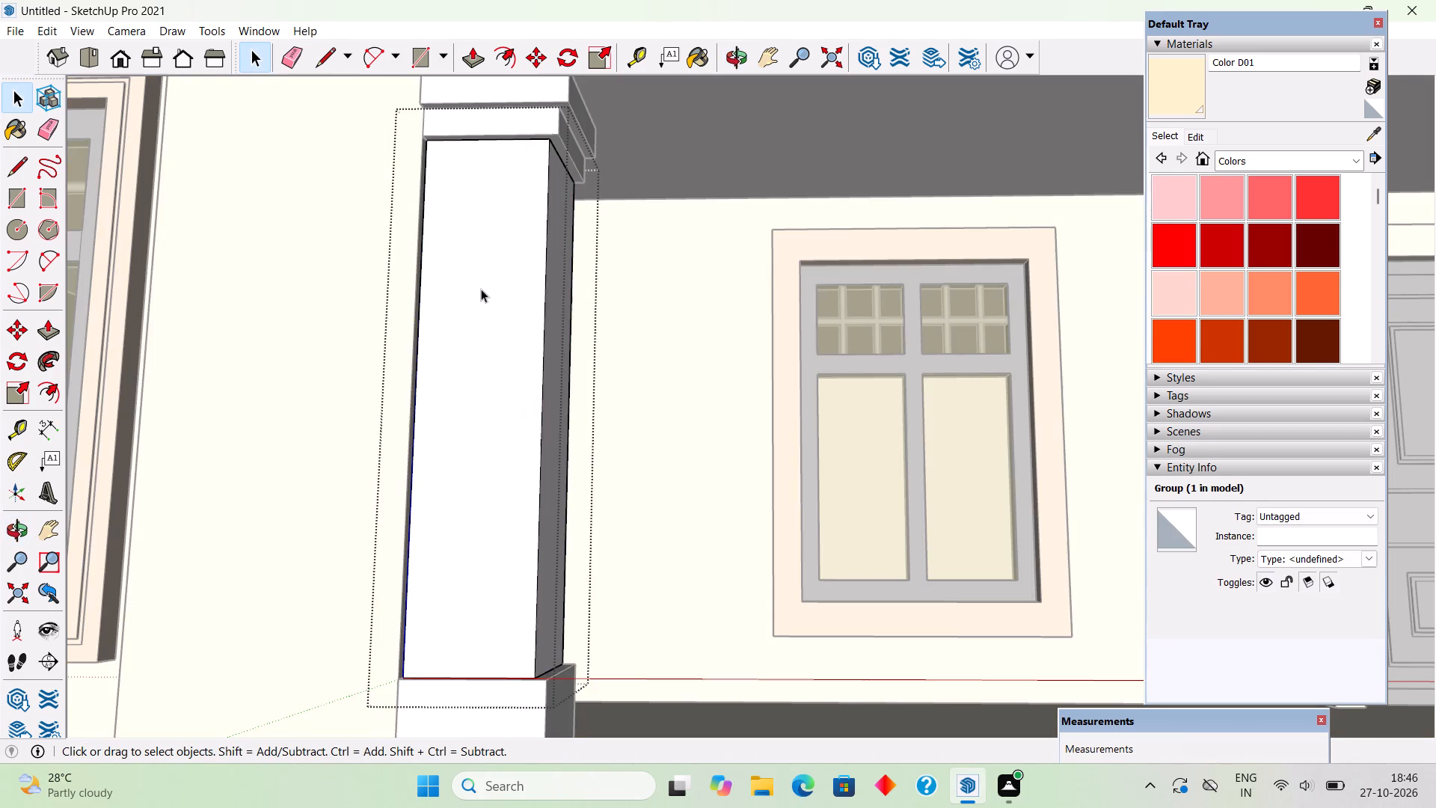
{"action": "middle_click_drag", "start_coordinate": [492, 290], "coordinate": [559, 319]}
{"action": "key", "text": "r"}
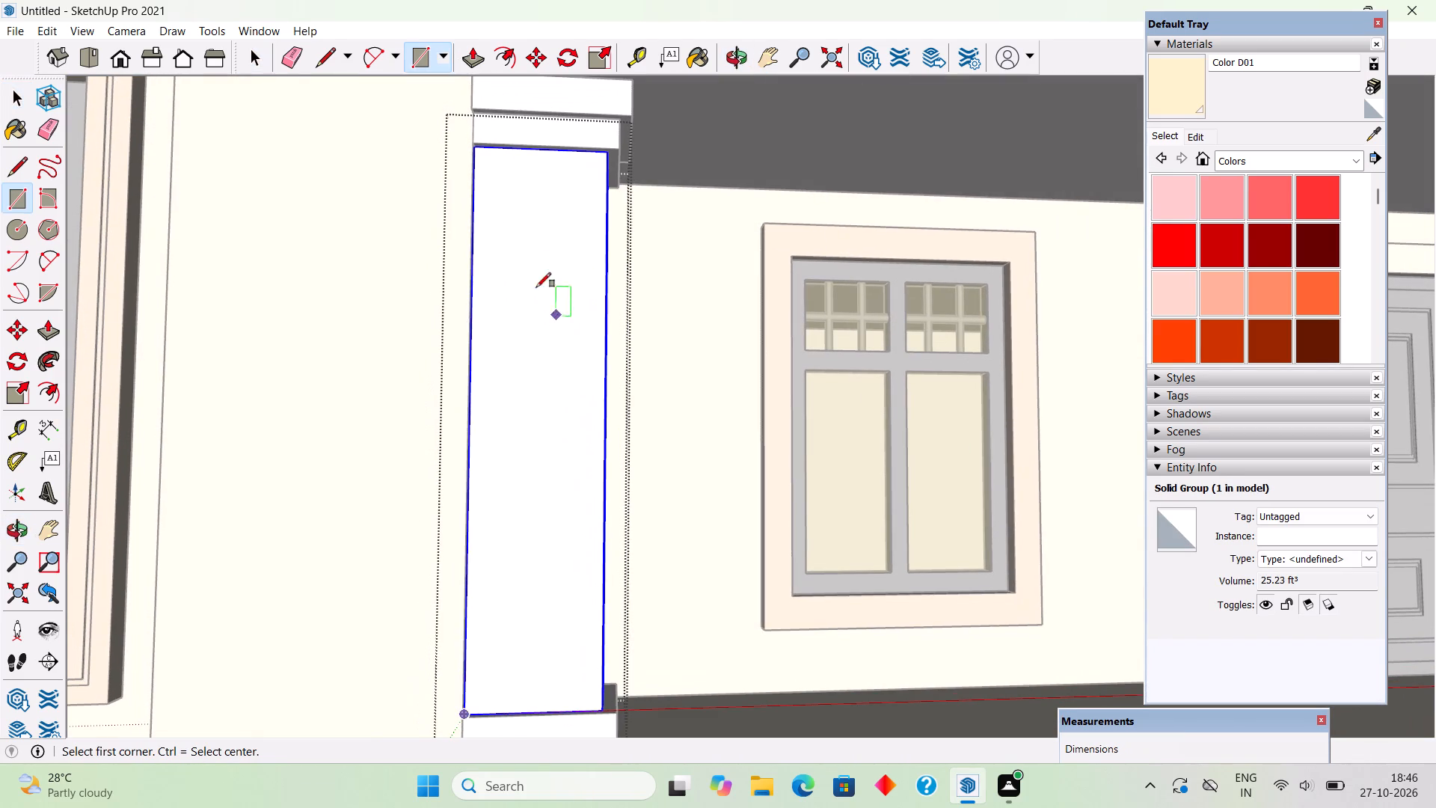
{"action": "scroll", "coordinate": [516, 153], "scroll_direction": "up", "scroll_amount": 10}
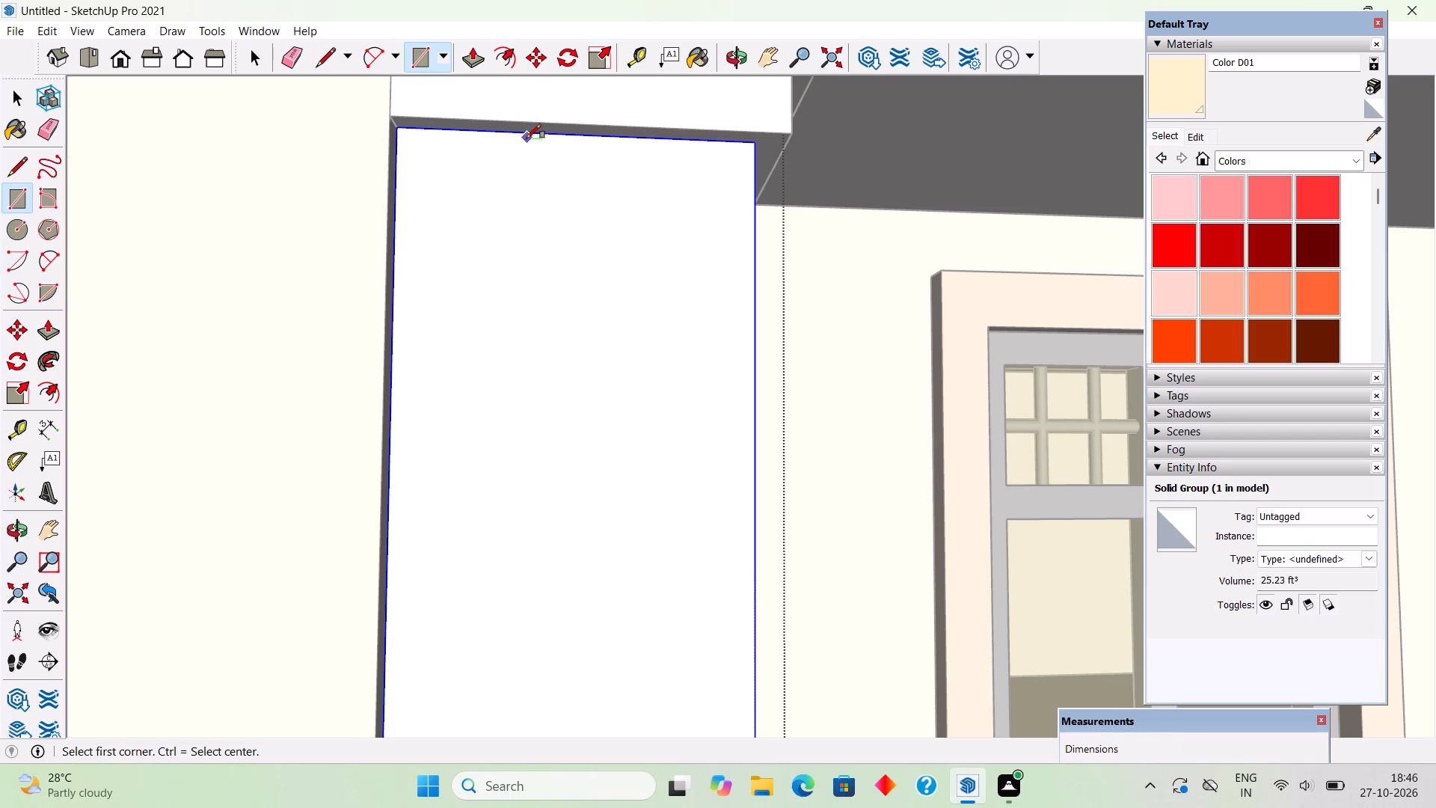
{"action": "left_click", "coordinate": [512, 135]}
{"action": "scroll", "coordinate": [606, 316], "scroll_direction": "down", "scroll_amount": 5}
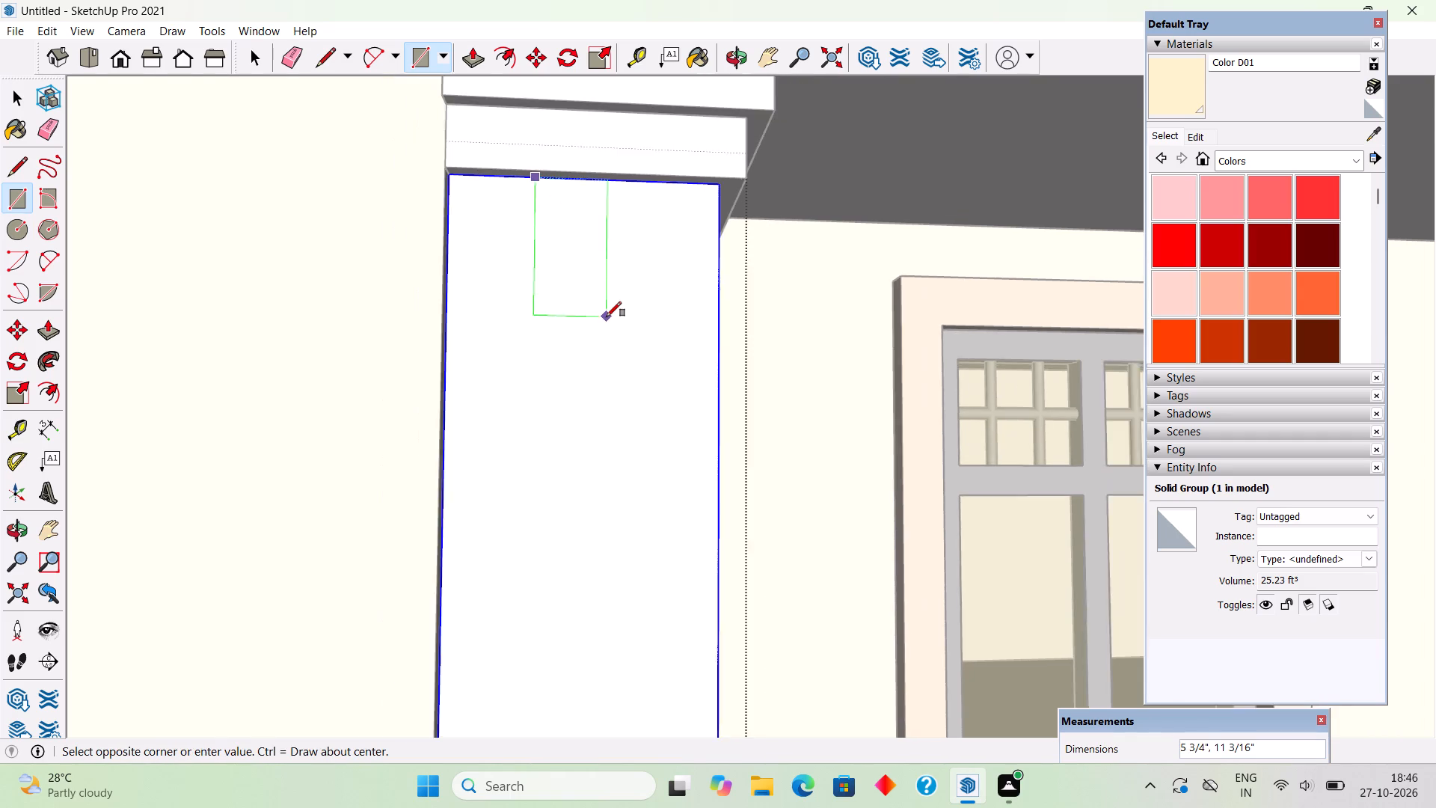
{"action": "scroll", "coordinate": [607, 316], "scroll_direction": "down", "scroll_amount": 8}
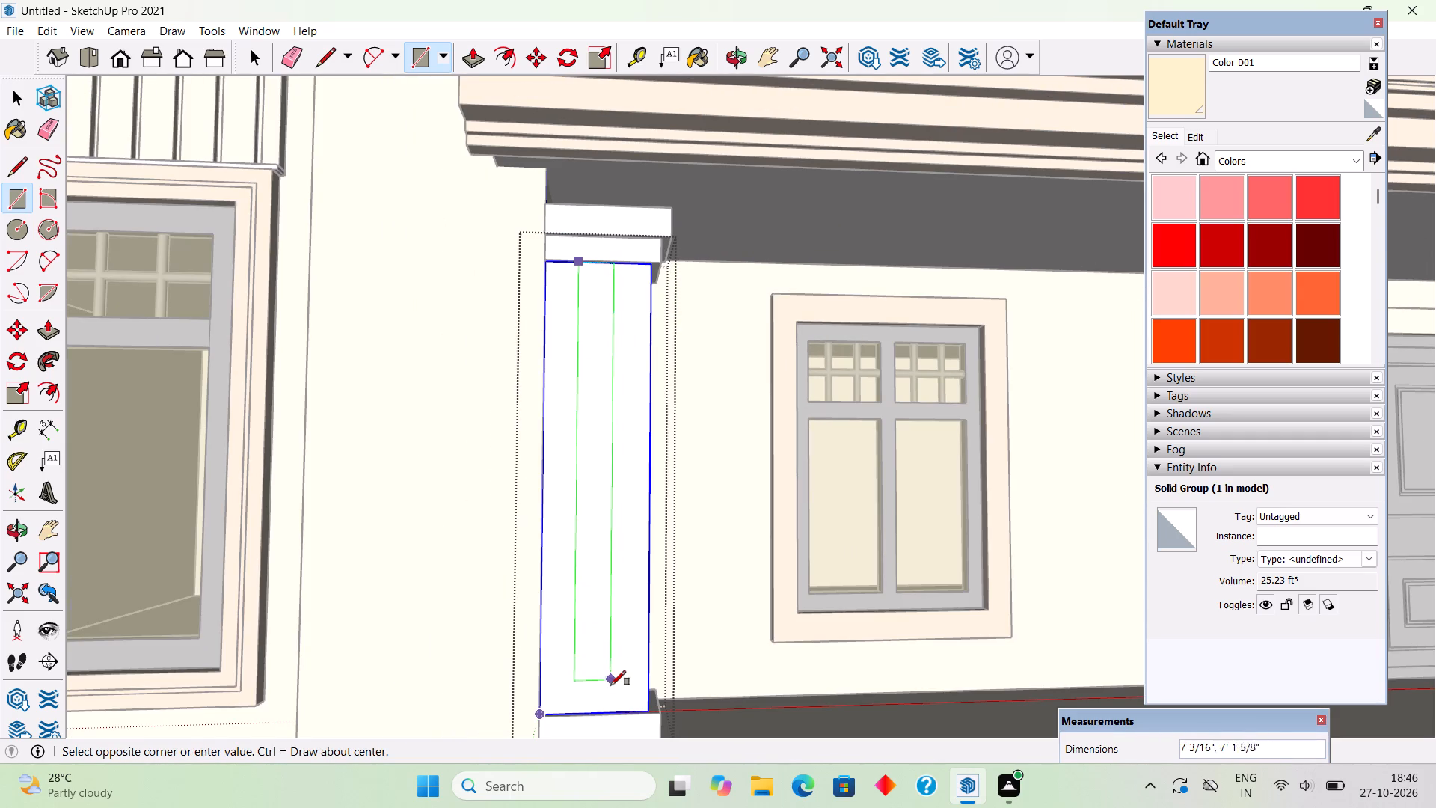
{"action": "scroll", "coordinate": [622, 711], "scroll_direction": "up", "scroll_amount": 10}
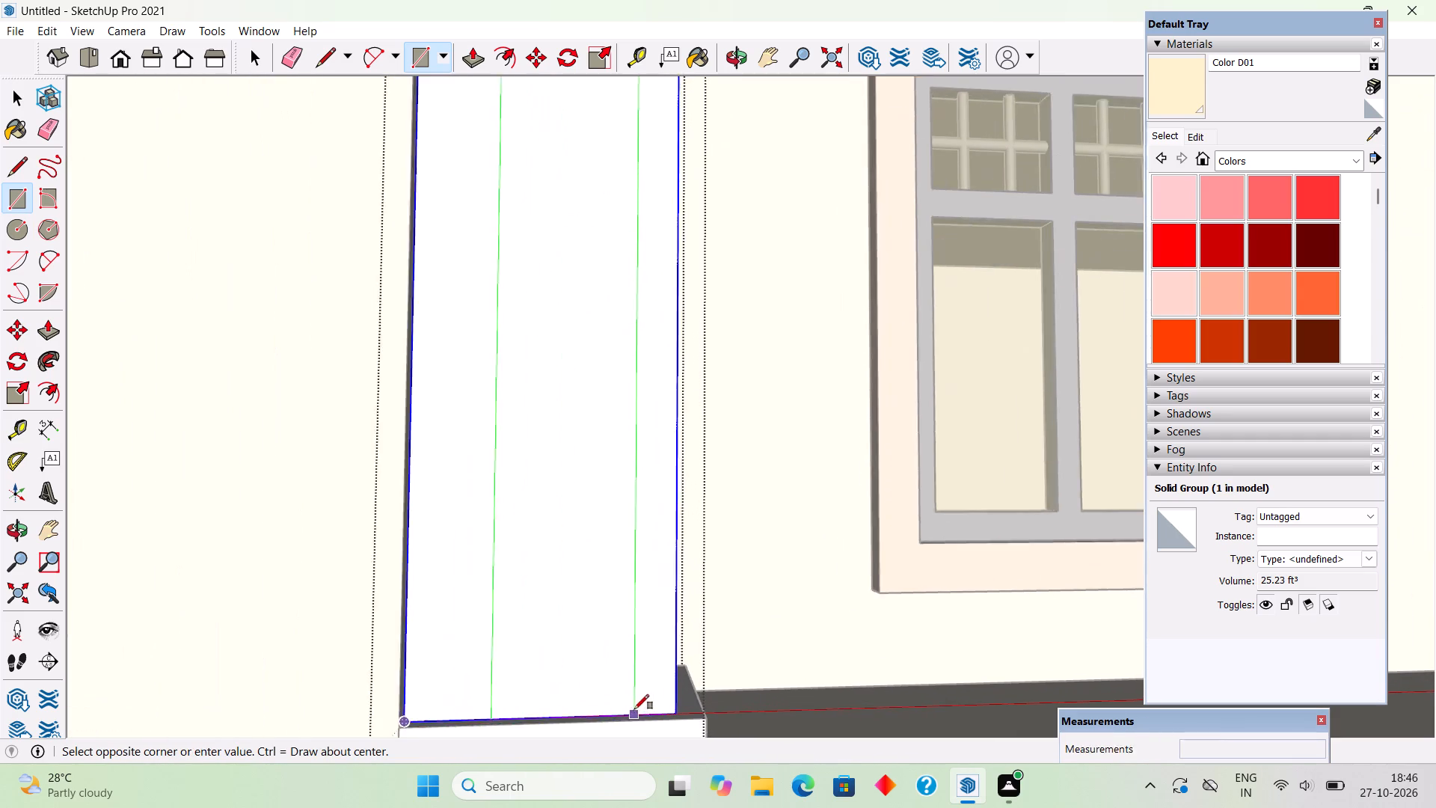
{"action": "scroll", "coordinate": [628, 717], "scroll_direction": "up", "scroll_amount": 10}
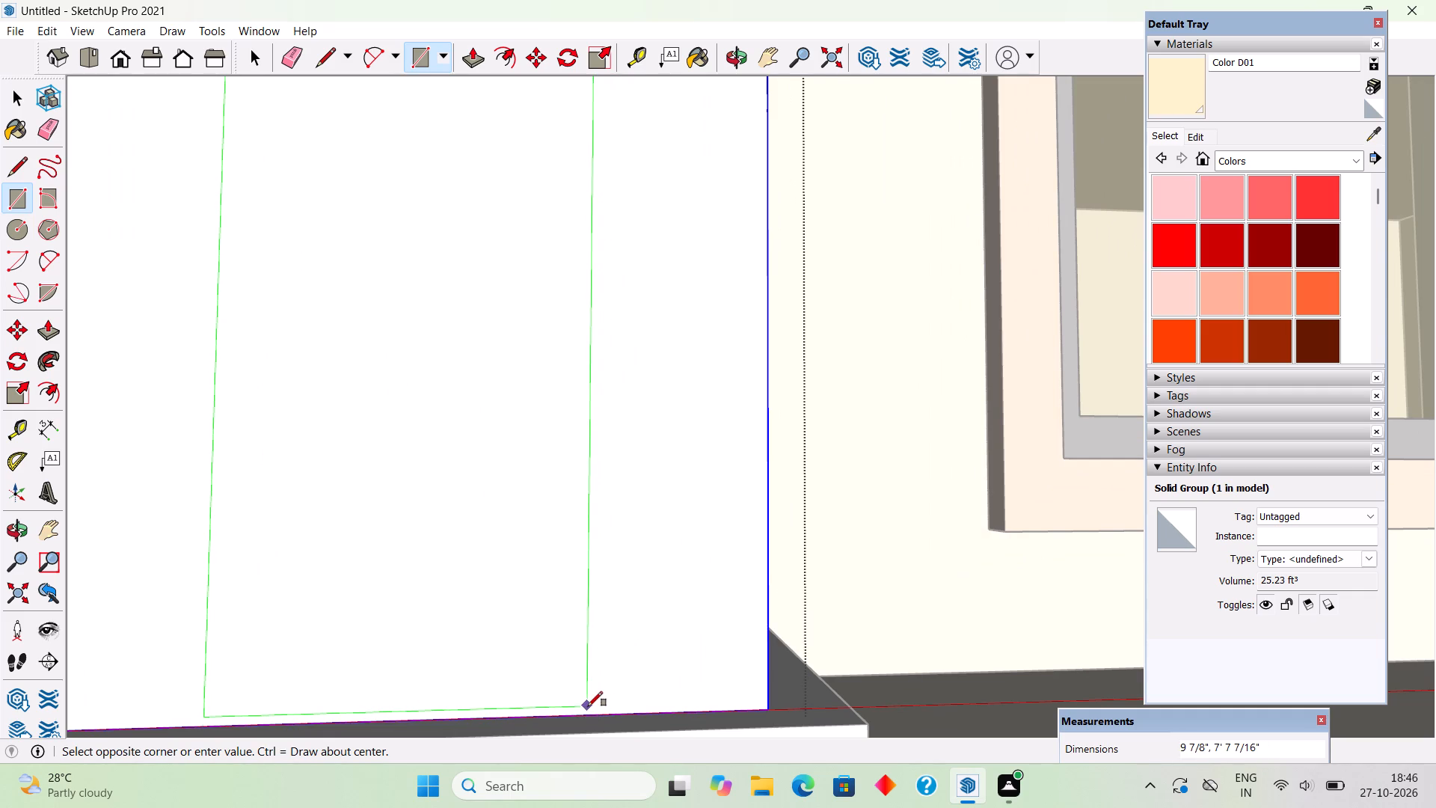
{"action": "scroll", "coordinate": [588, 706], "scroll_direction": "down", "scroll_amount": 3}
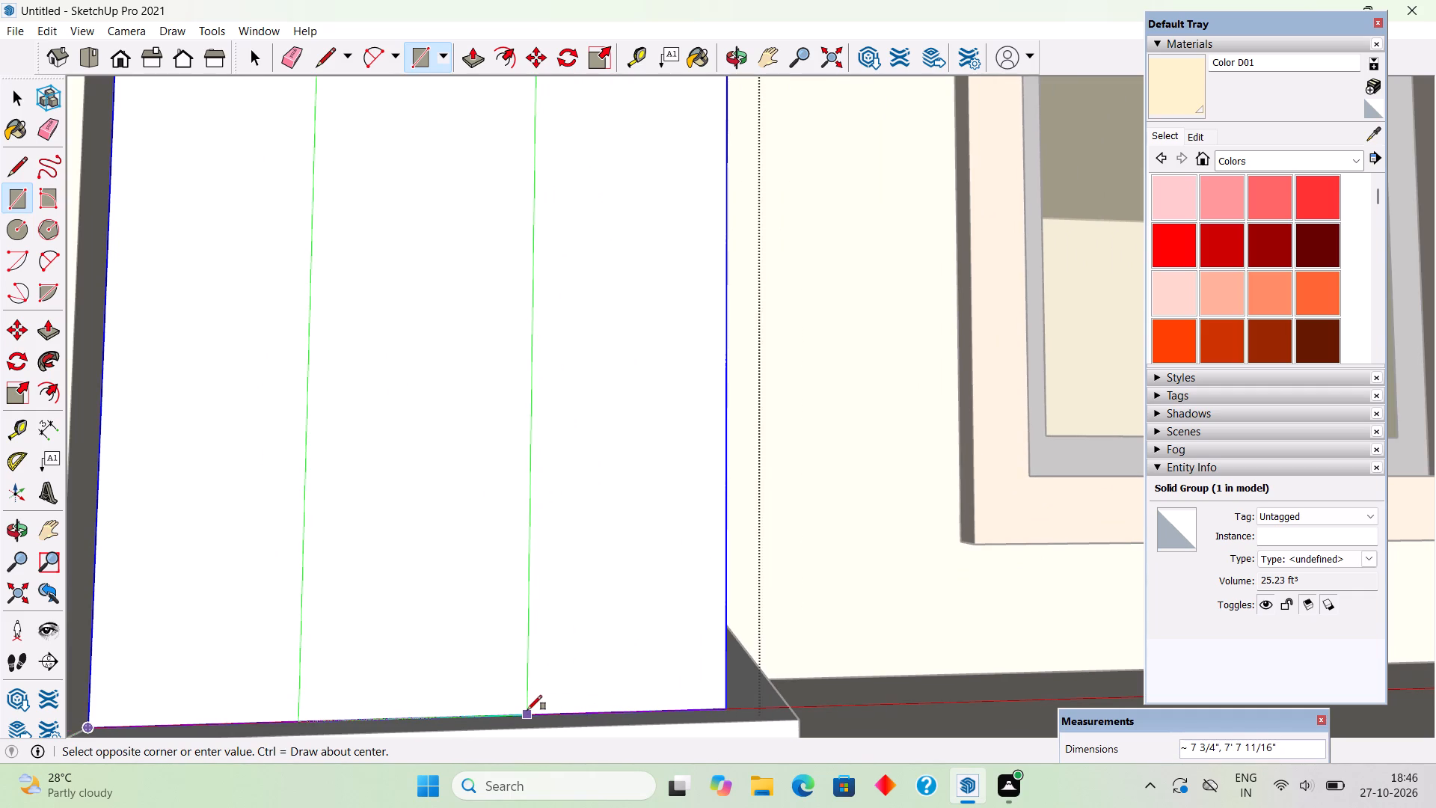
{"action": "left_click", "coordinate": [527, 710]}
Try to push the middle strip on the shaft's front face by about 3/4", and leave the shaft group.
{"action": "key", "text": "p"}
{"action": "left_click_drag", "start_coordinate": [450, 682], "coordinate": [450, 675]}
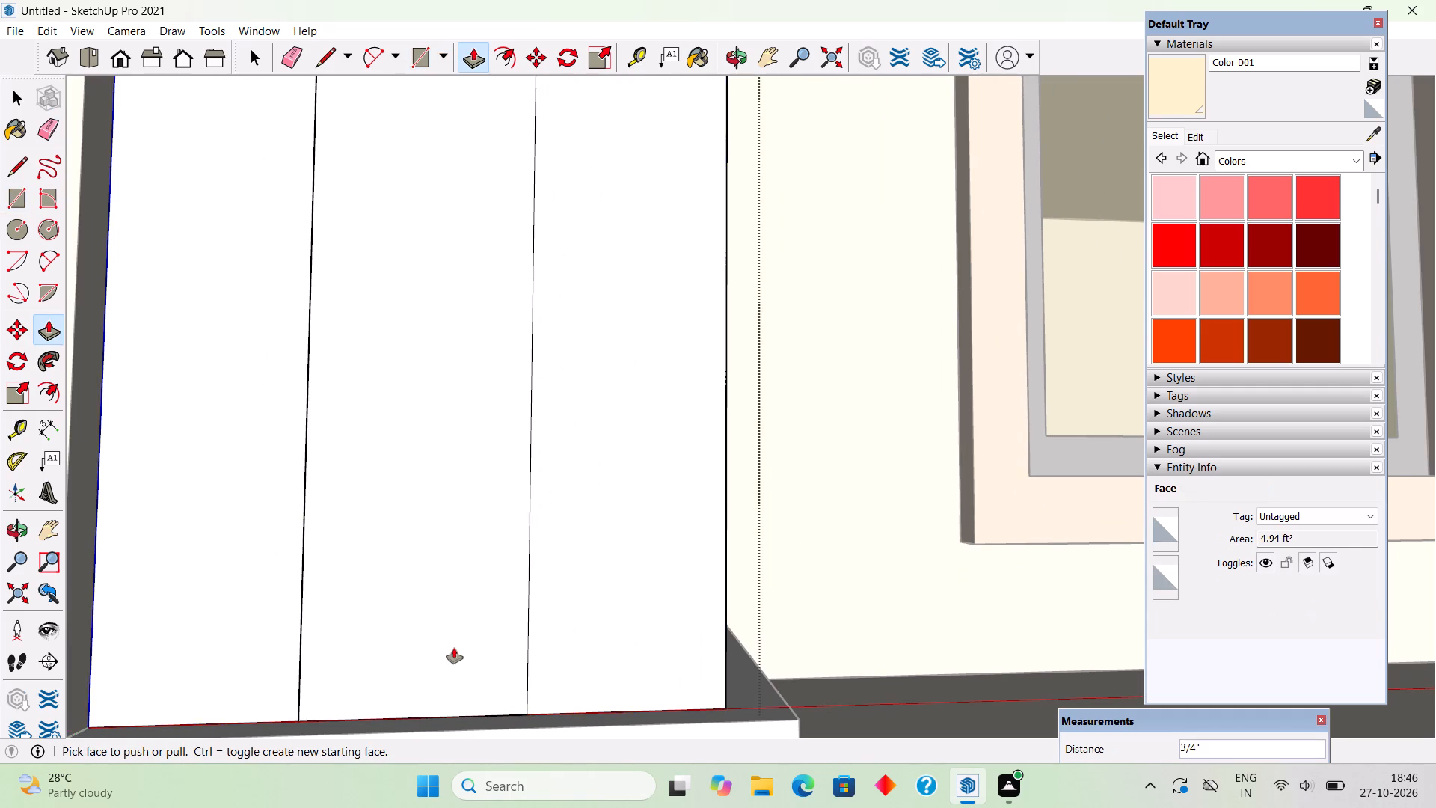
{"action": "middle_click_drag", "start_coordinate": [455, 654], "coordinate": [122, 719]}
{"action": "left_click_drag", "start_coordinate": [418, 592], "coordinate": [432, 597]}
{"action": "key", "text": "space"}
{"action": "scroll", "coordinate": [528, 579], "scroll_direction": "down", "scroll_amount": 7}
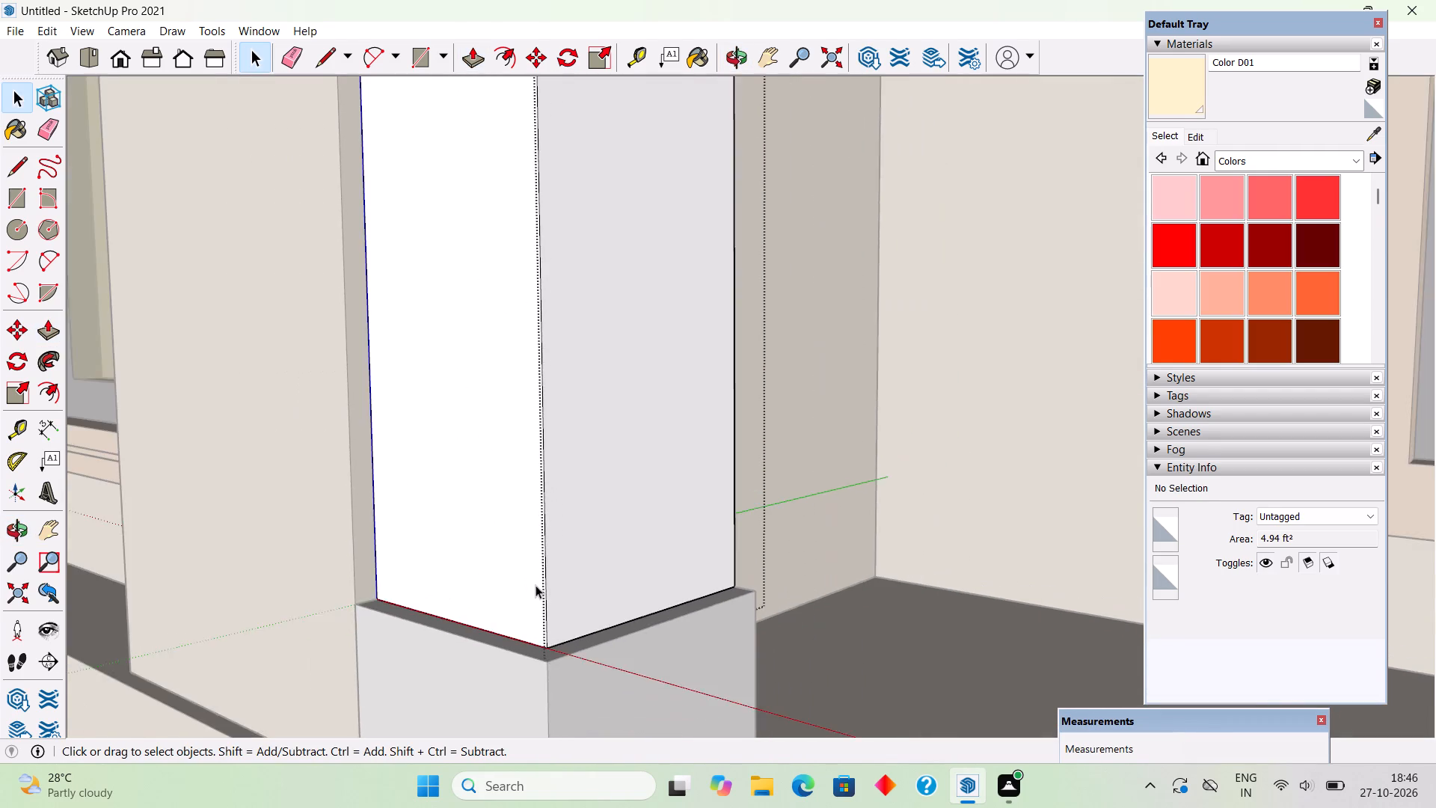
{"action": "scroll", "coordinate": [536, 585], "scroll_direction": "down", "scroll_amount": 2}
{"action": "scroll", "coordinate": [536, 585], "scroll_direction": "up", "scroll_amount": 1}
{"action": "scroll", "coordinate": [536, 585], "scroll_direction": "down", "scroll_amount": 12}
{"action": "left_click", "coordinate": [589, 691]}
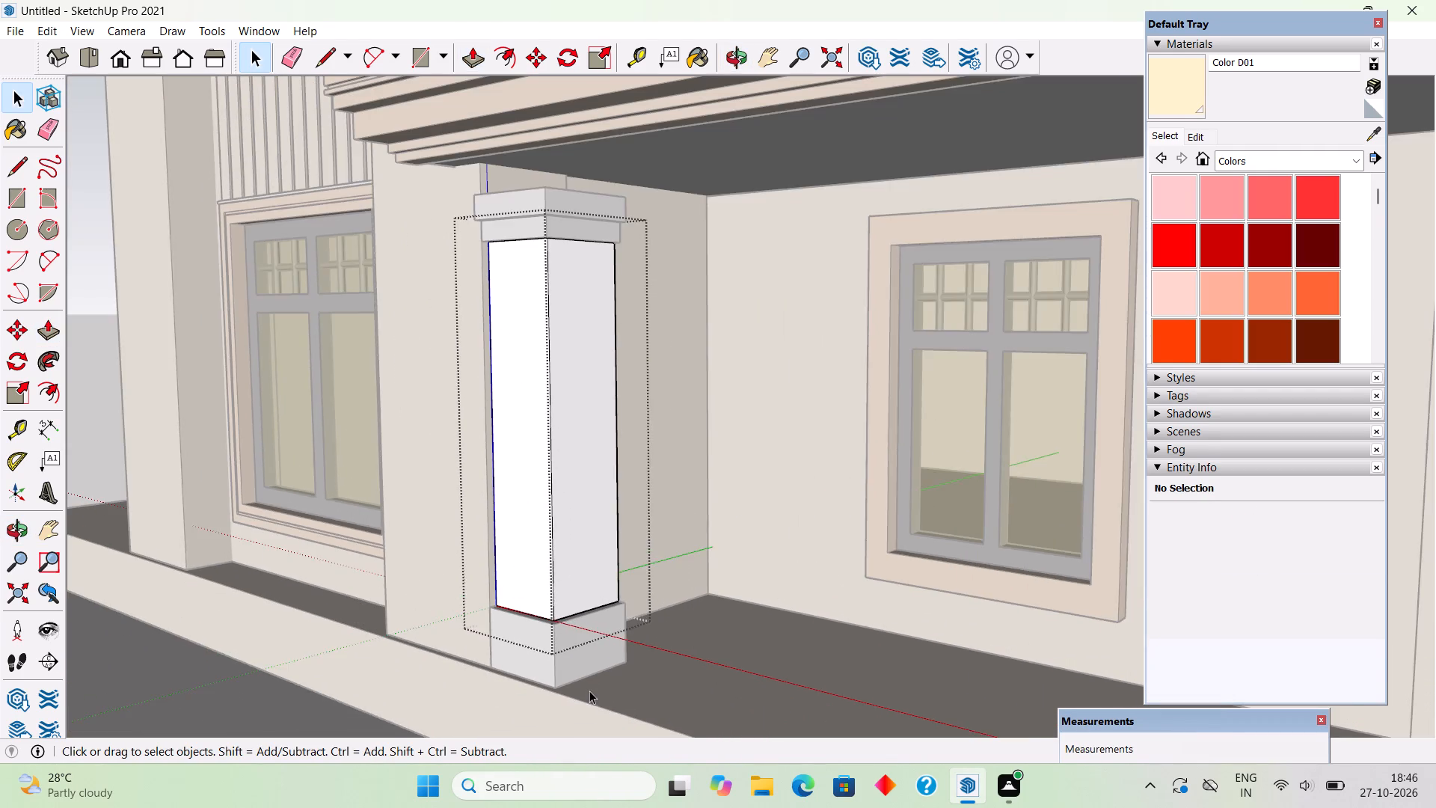
Explode the outer shaft group and the group nested inside it into loose geometry.
{"action": "left_click", "coordinate": [557, 531]}
{"action": "right_click", "coordinate": [557, 531]}
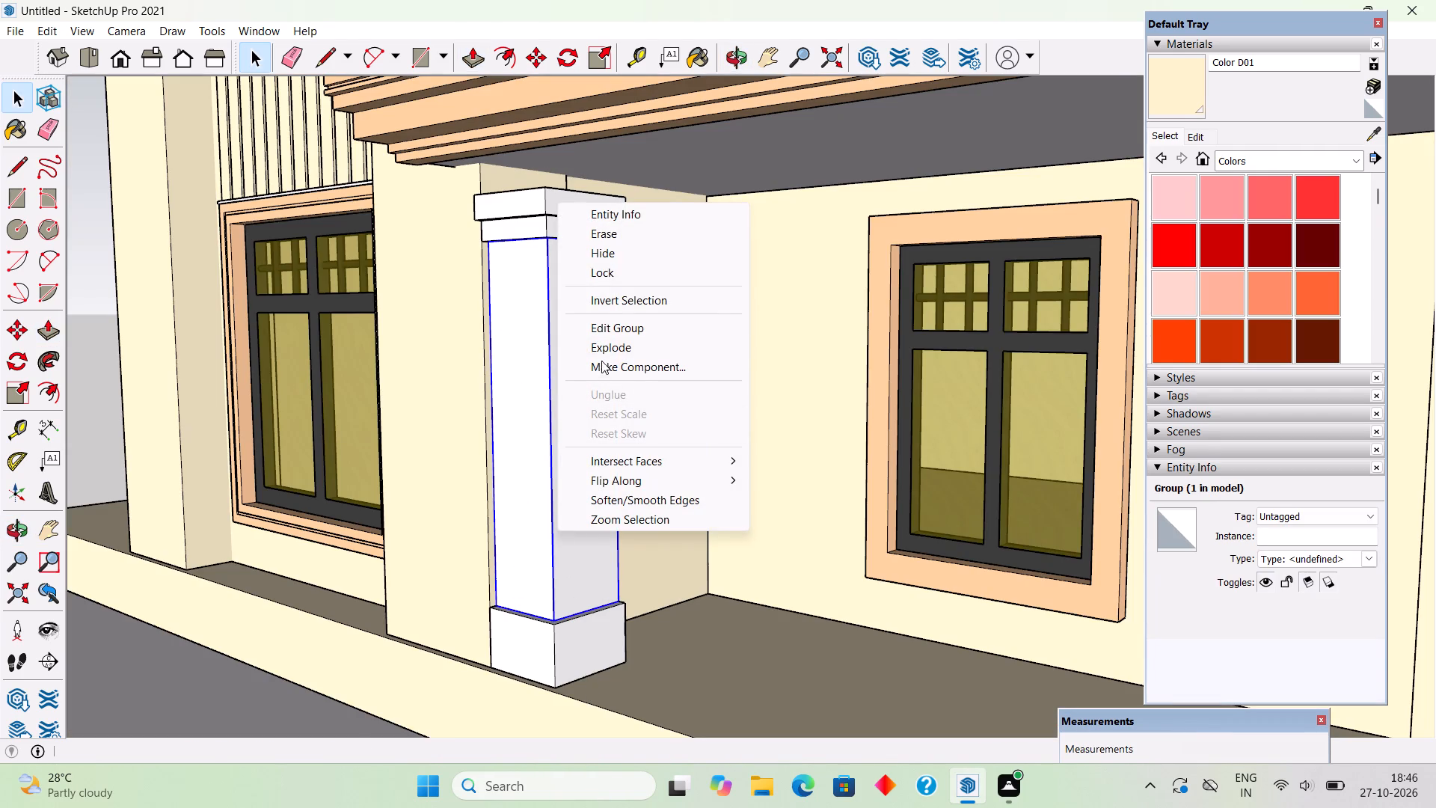
{"action": "left_click", "coordinate": [604, 349]}
{"action": "left_click", "coordinate": [571, 401]}
{"action": "right_click", "coordinate": [571, 401]}
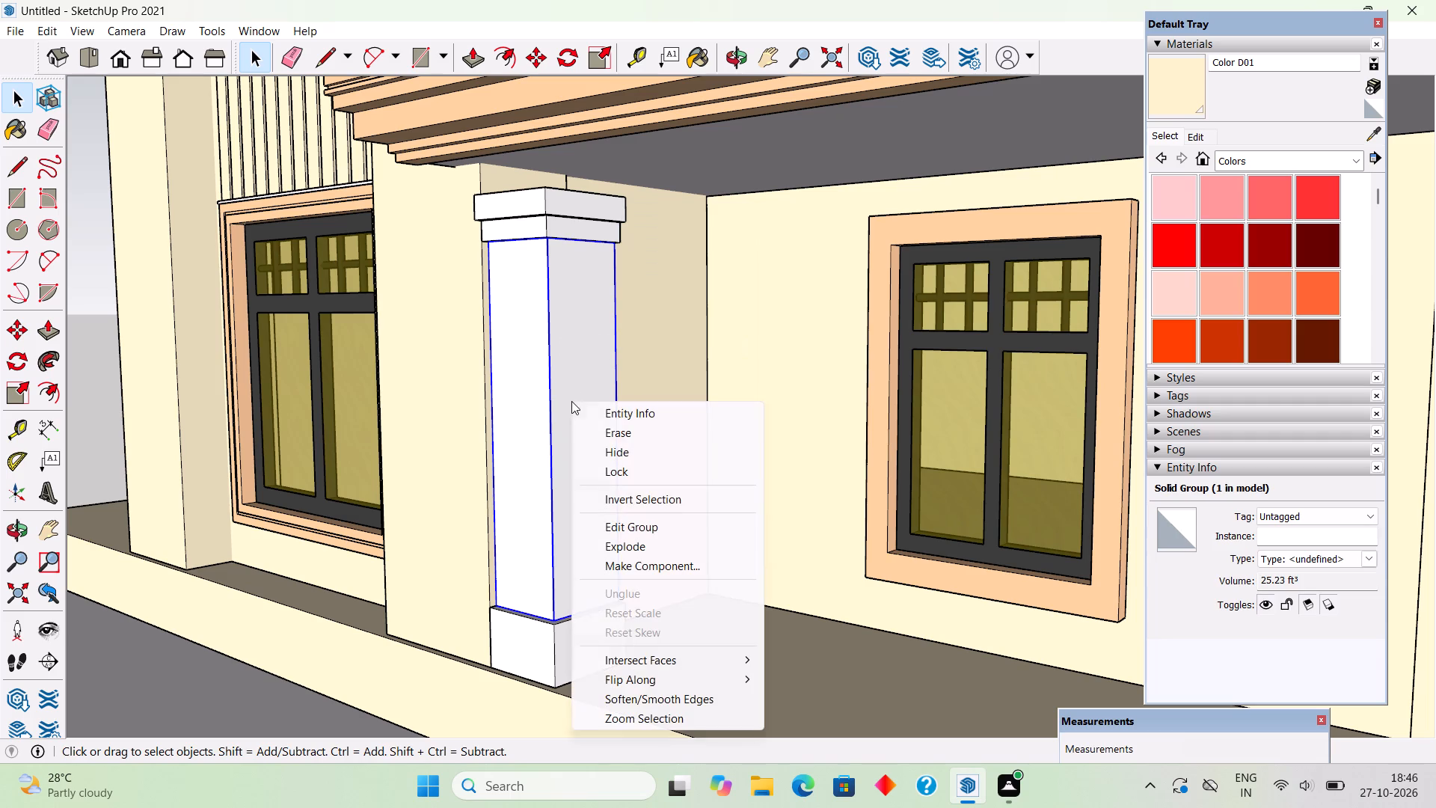
{"action": "left_click", "coordinate": [620, 542]}
{"action": "scroll", "coordinate": [621, 542], "scroll_direction": "down", "scroll_amount": 5}
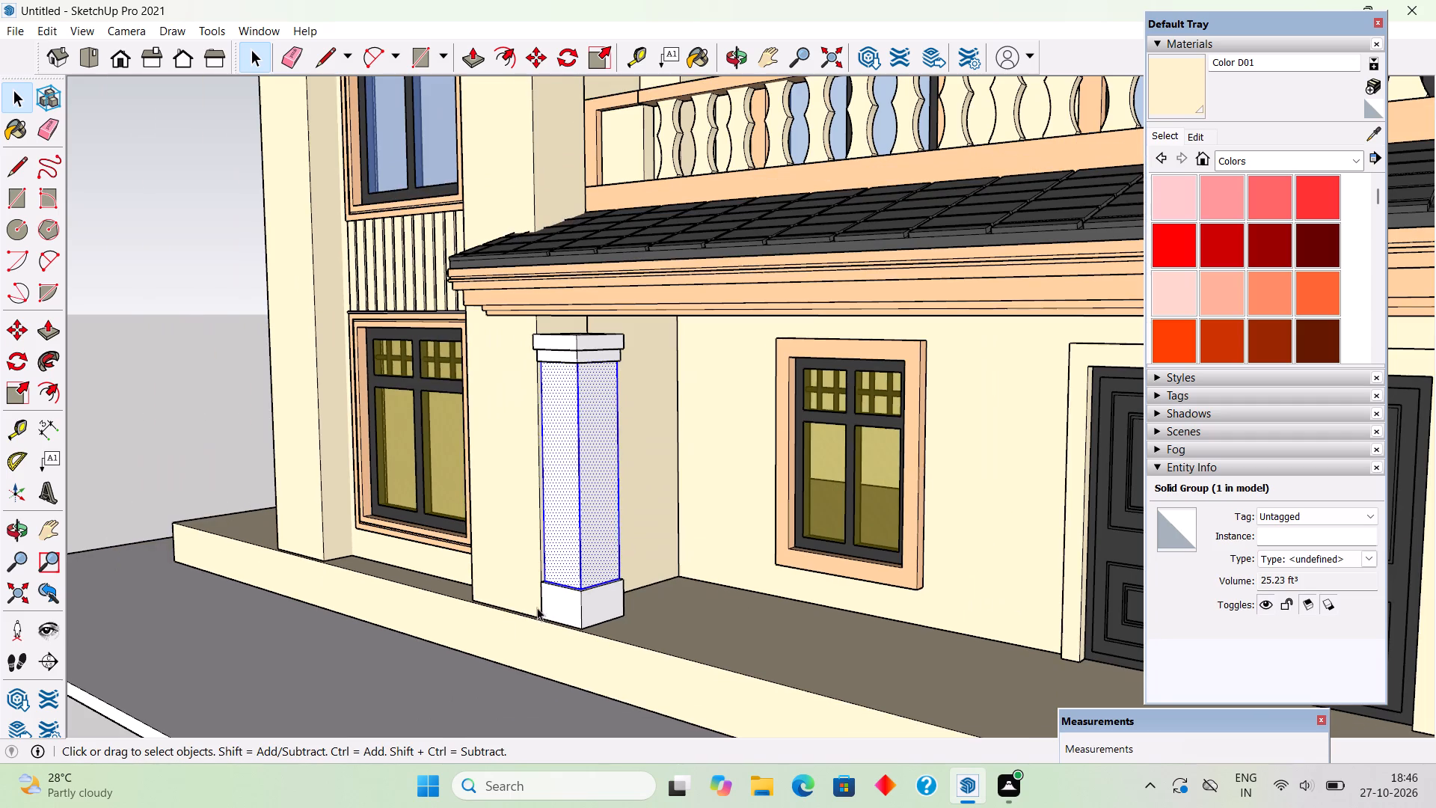
Select all the connected loose geometry of the pillar's shaft and make it a single group.
{"action": "left_click", "coordinate": [444, 661]}
{"action": "left_click", "coordinate": [573, 508]}
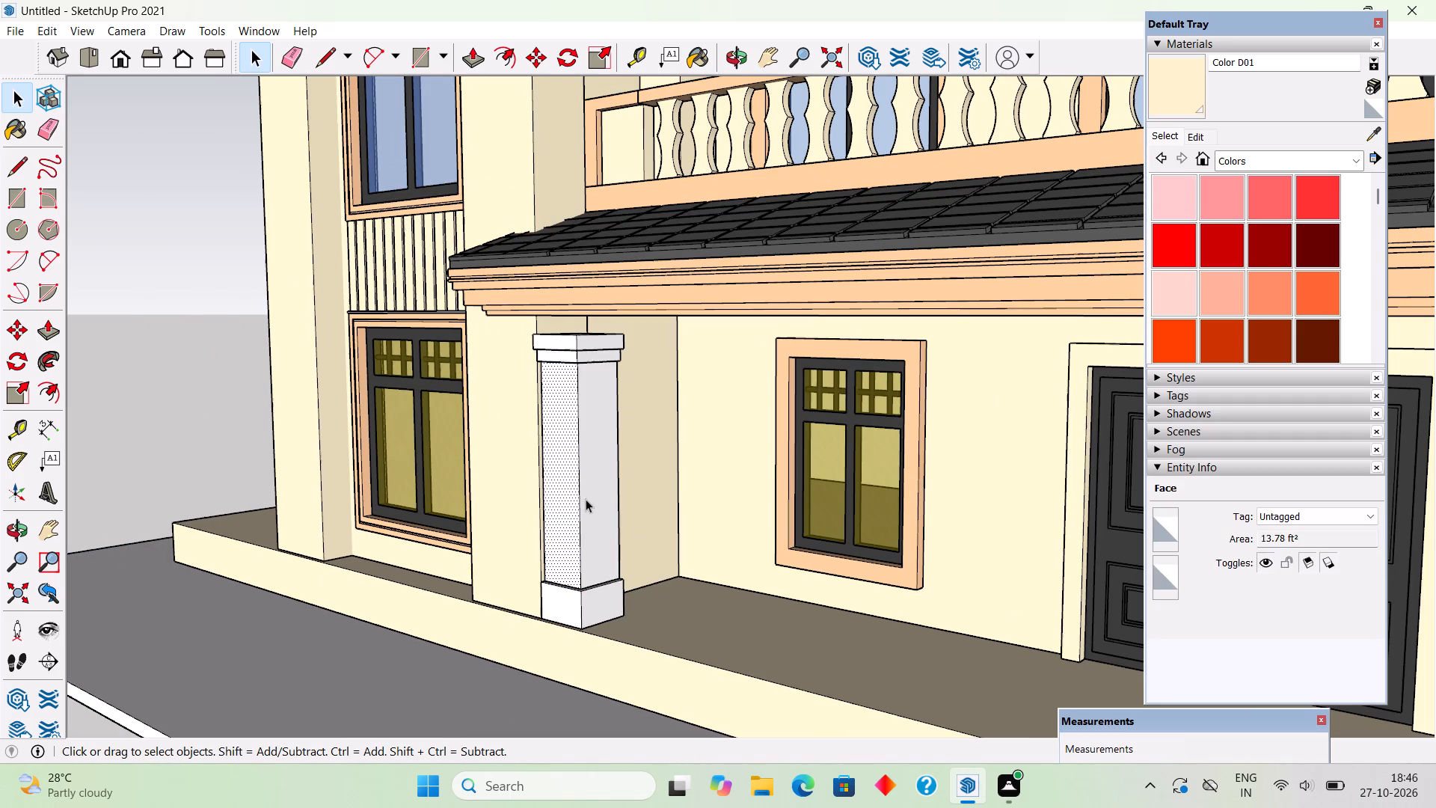
{"action": "triple_click", "coordinate": [586, 499]}
{"action": "right_click", "coordinate": [586, 499]}
{"action": "left_click", "coordinate": [639, 373]}
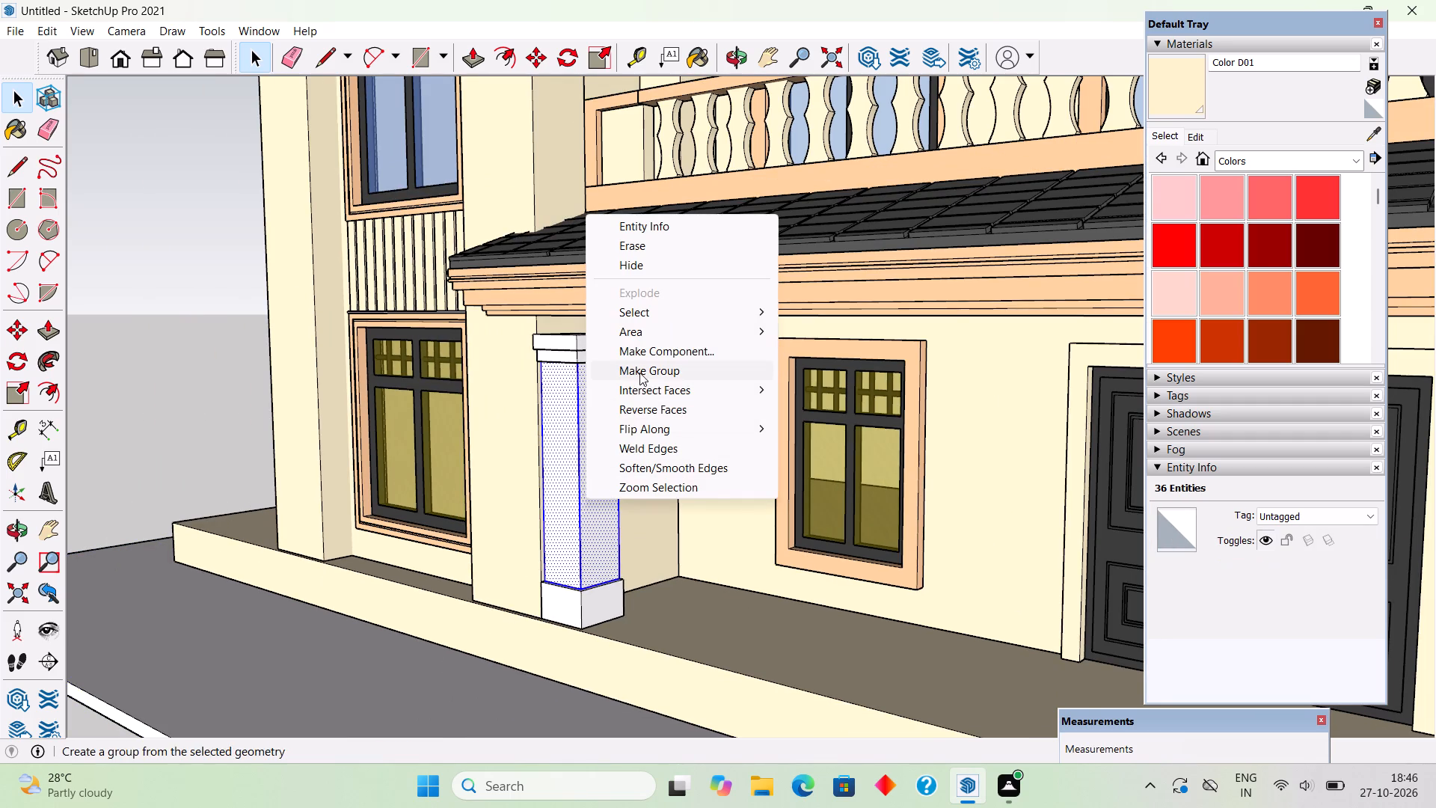
Inside the new shaft group, draw a full-height vertical rectangle about 7 5/8" wide down the middle of the front face.
{"action": "middle_click_drag", "start_coordinate": [574, 534], "coordinate": [725, 520]}
{"action": "scroll", "coordinate": [575, 519], "scroll_direction": "up", "scroll_amount": 4}
{"action": "triple_click", "coordinate": [575, 518]}
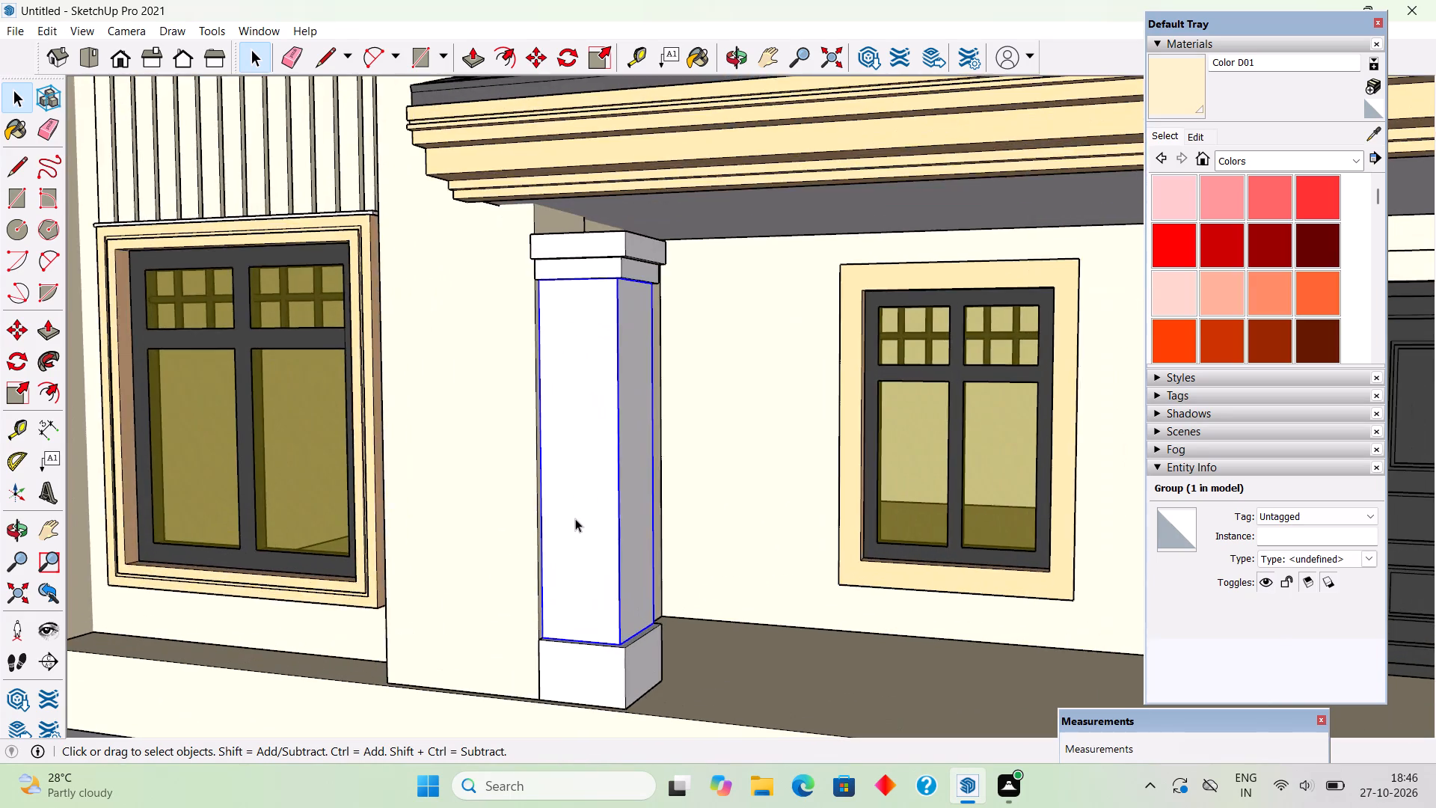
{"action": "middle_click_drag", "start_coordinate": [584, 569], "coordinate": [598, 638]}
{"action": "scroll", "coordinate": [600, 671], "scroll_direction": "up", "scroll_amount": 5}
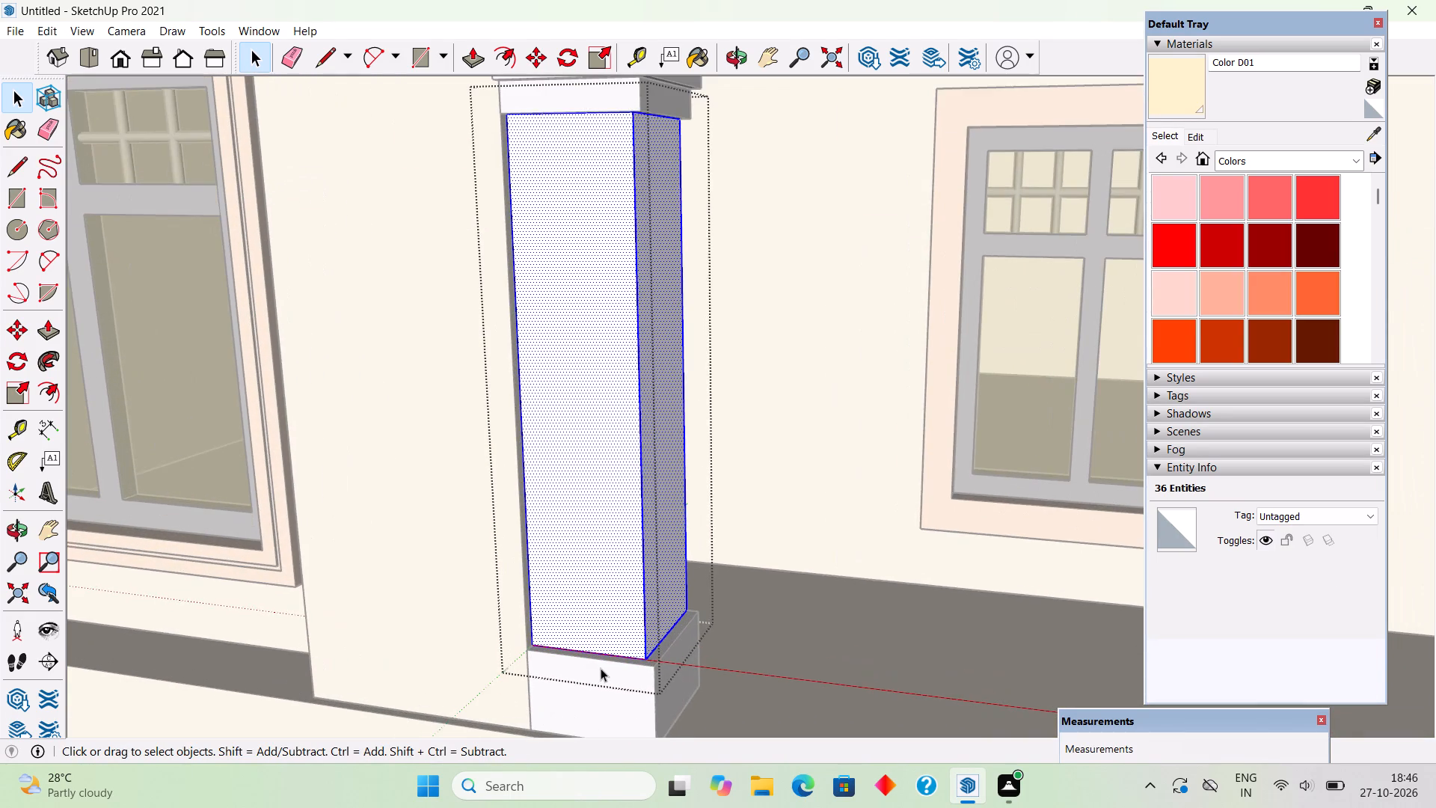
{"action": "scroll", "coordinate": [603, 670], "scroll_direction": "down", "scroll_amount": 8}
{"action": "middle_click_drag", "start_coordinate": [642, 659], "coordinate": [812, 502]}
{"action": "scroll", "coordinate": [631, 373], "scroll_direction": "up", "scroll_amount": 3}
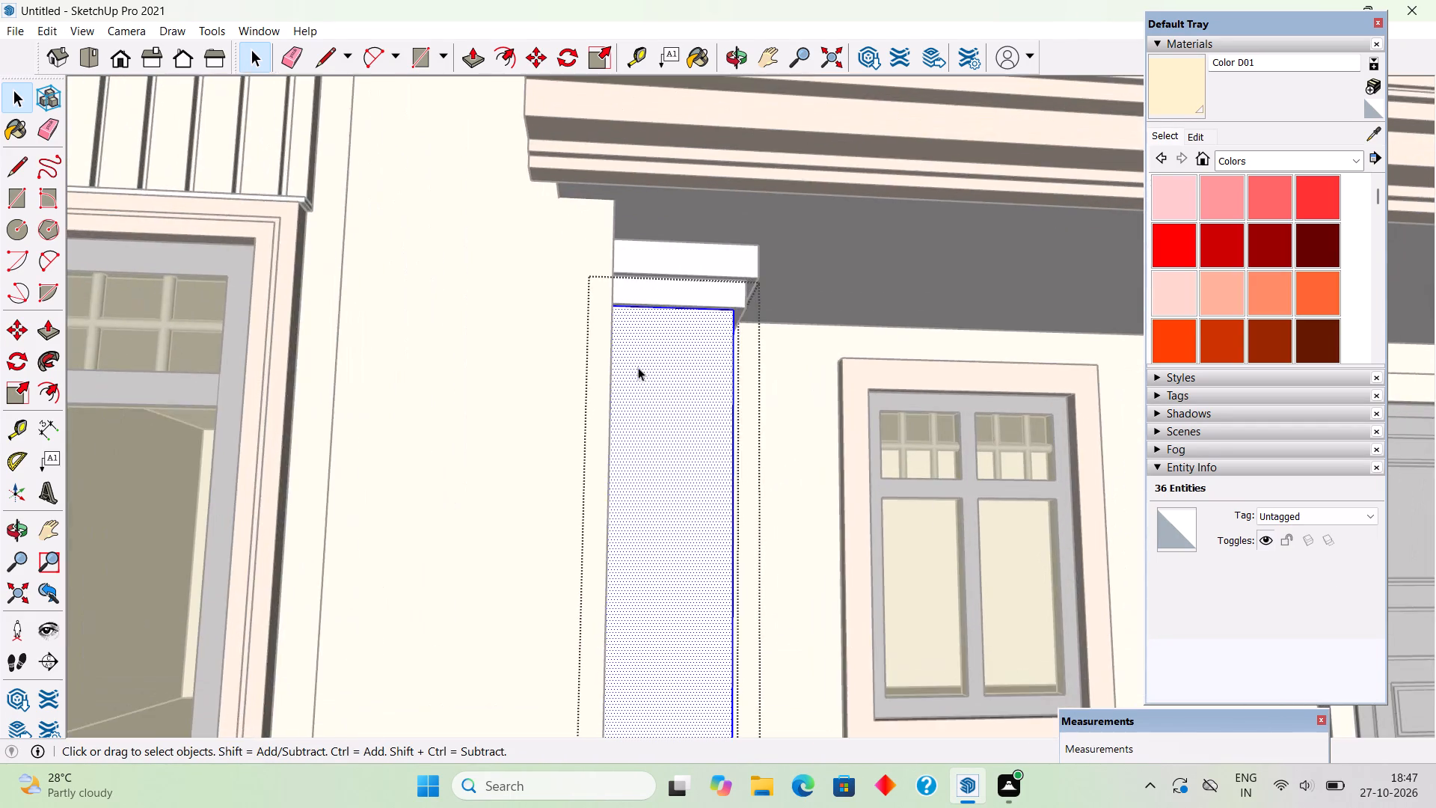
{"action": "scroll", "coordinate": [638, 367], "scroll_direction": "up", "scroll_amount": 15}
{"action": "key", "text": "r"}
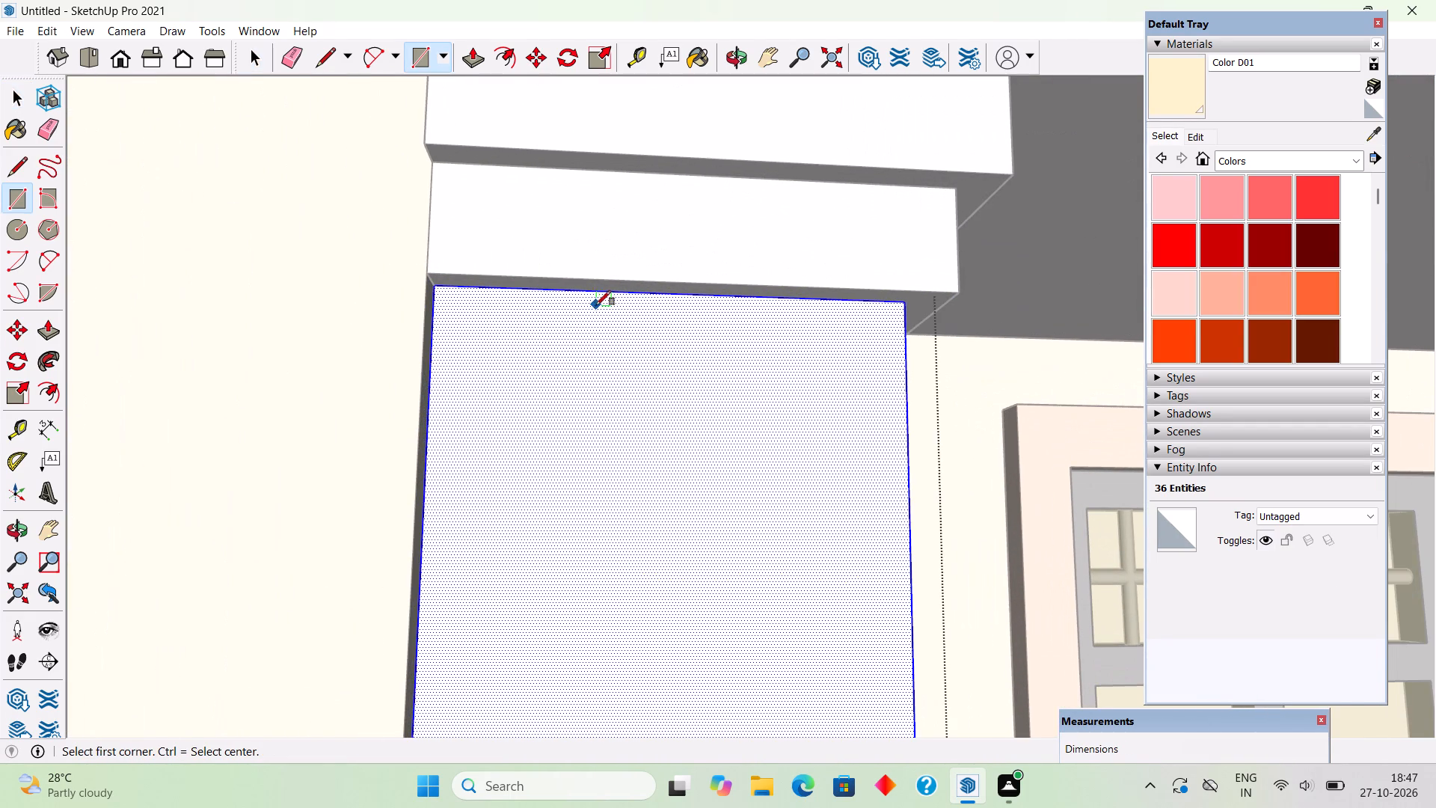
{"action": "left_click", "coordinate": [605, 296]}
{"action": "scroll", "coordinate": [761, 403], "scroll_direction": "down", "scroll_amount": 6}
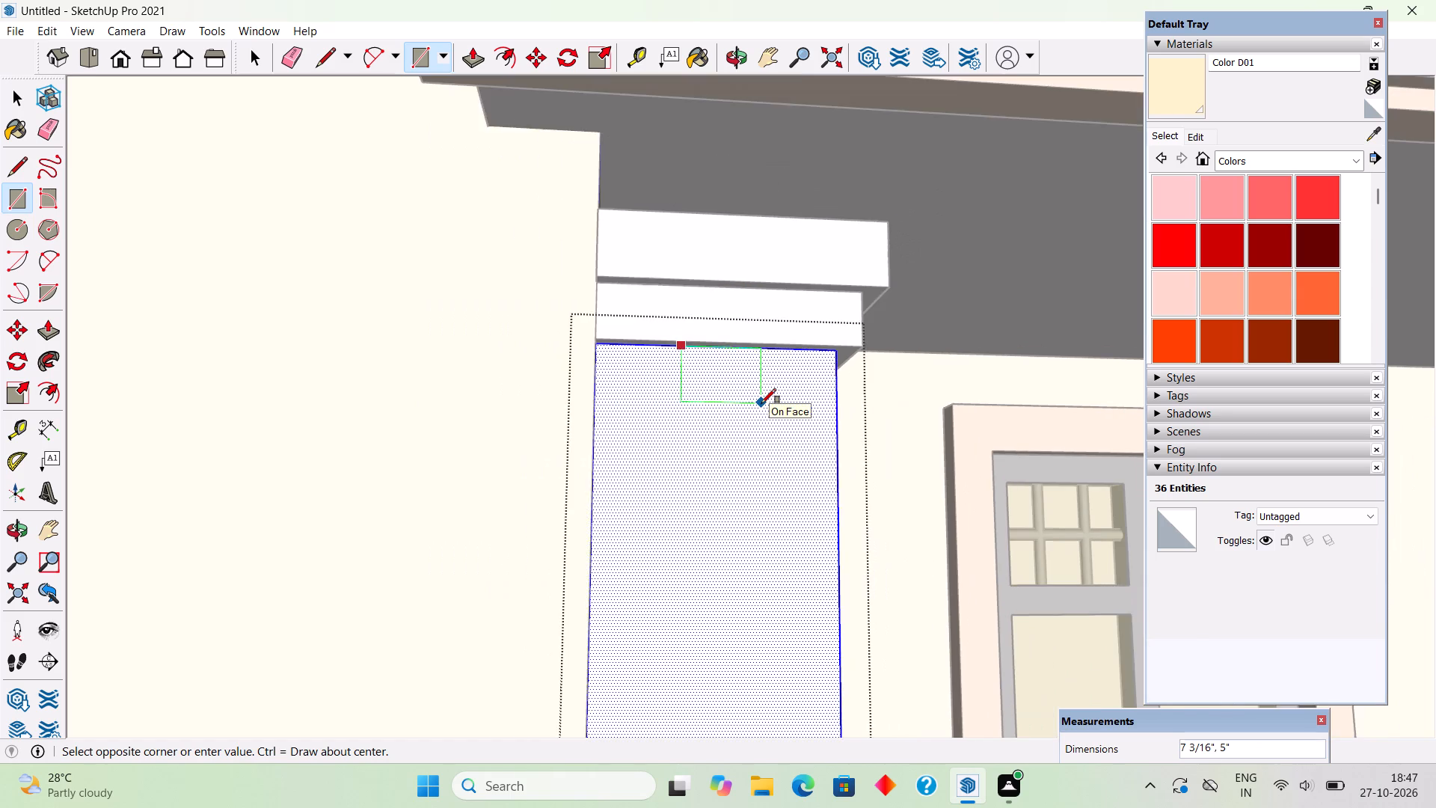
{"action": "scroll", "coordinate": [761, 403], "scroll_direction": "down", "scroll_amount": 16}
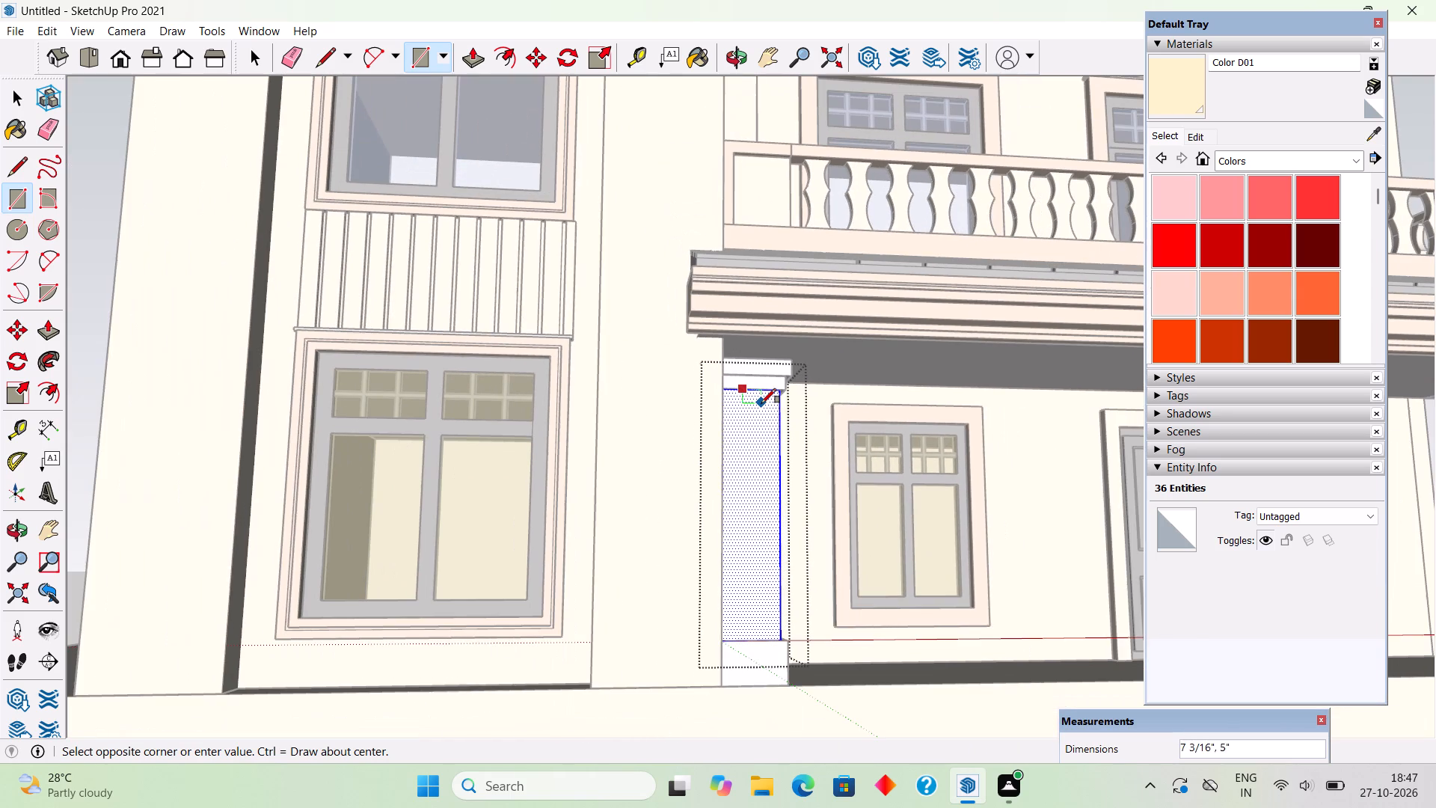
{"action": "middle_click_drag", "start_coordinate": [740, 528], "coordinate": [731, 657]}
{"action": "scroll", "coordinate": [730, 566], "scroll_direction": "down", "scroll_amount": 4}
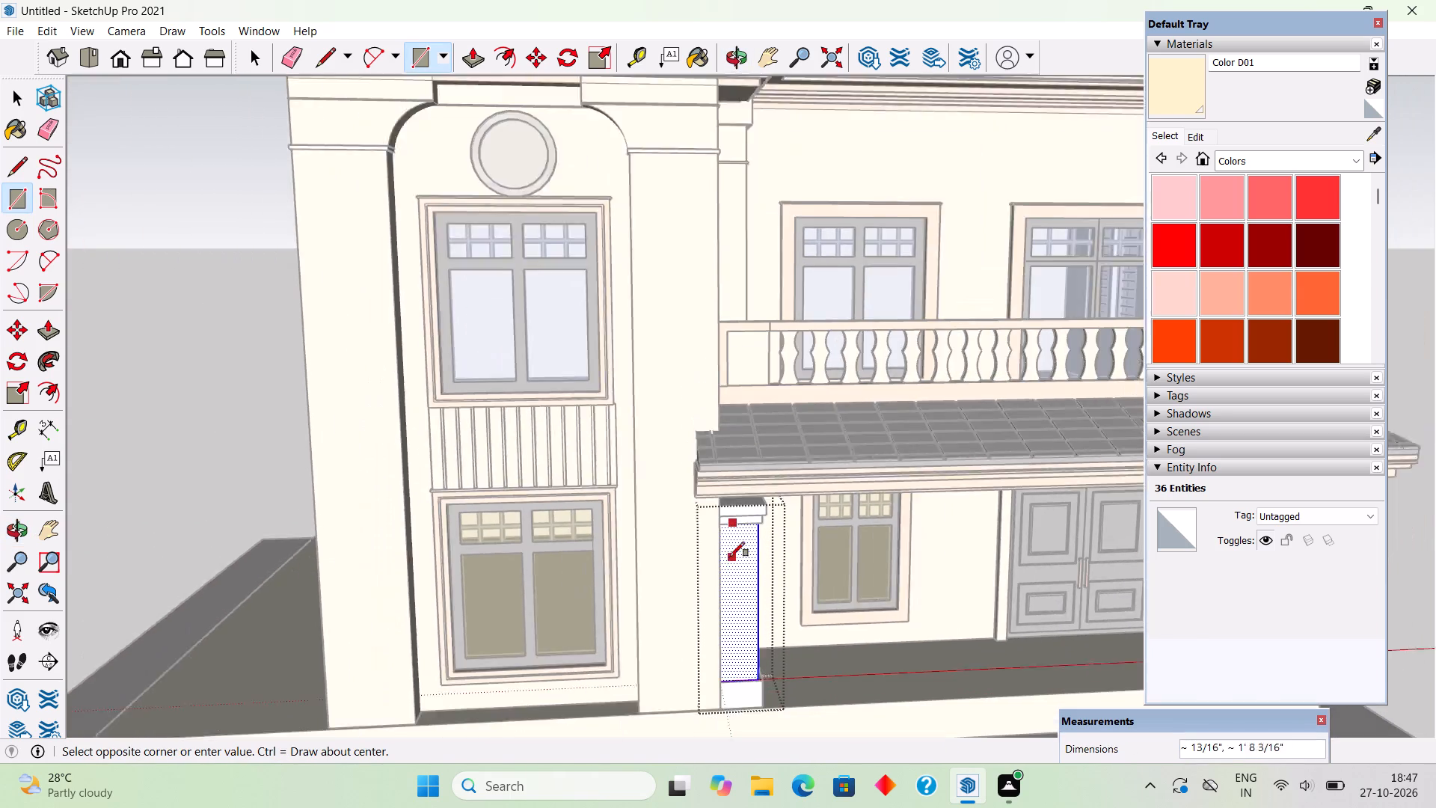
{"action": "scroll", "coordinate": [730, 557], "scroll_direction": "down", "scroll_amount": 1}
{"action": "scroll", "coordinate": [753, 674], "scroll_direction": "up", "scroll_amount": 16}
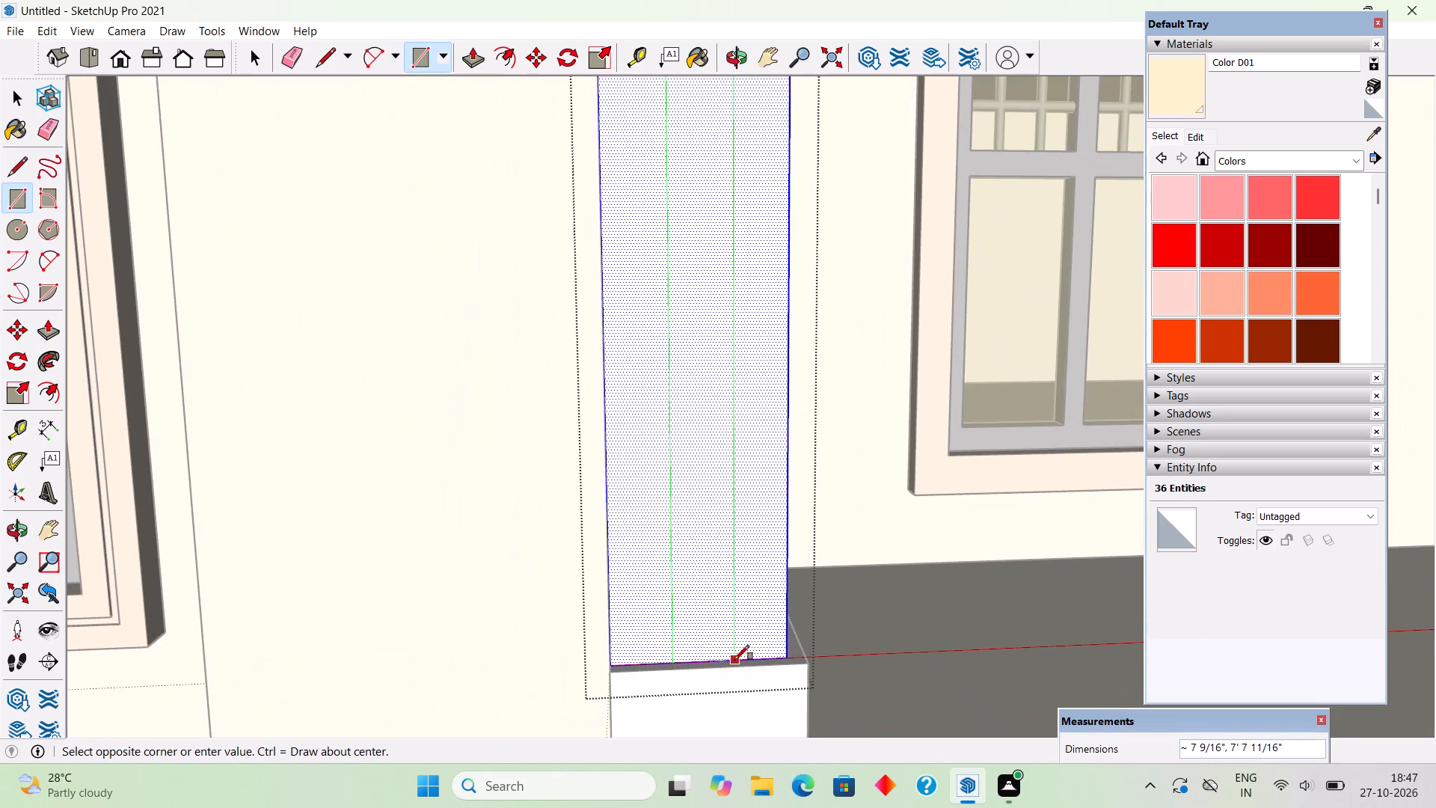
{"action": "scroll", "coordinate": [725, 651], "scroll_direction": "up", "scroll_amount": 2}
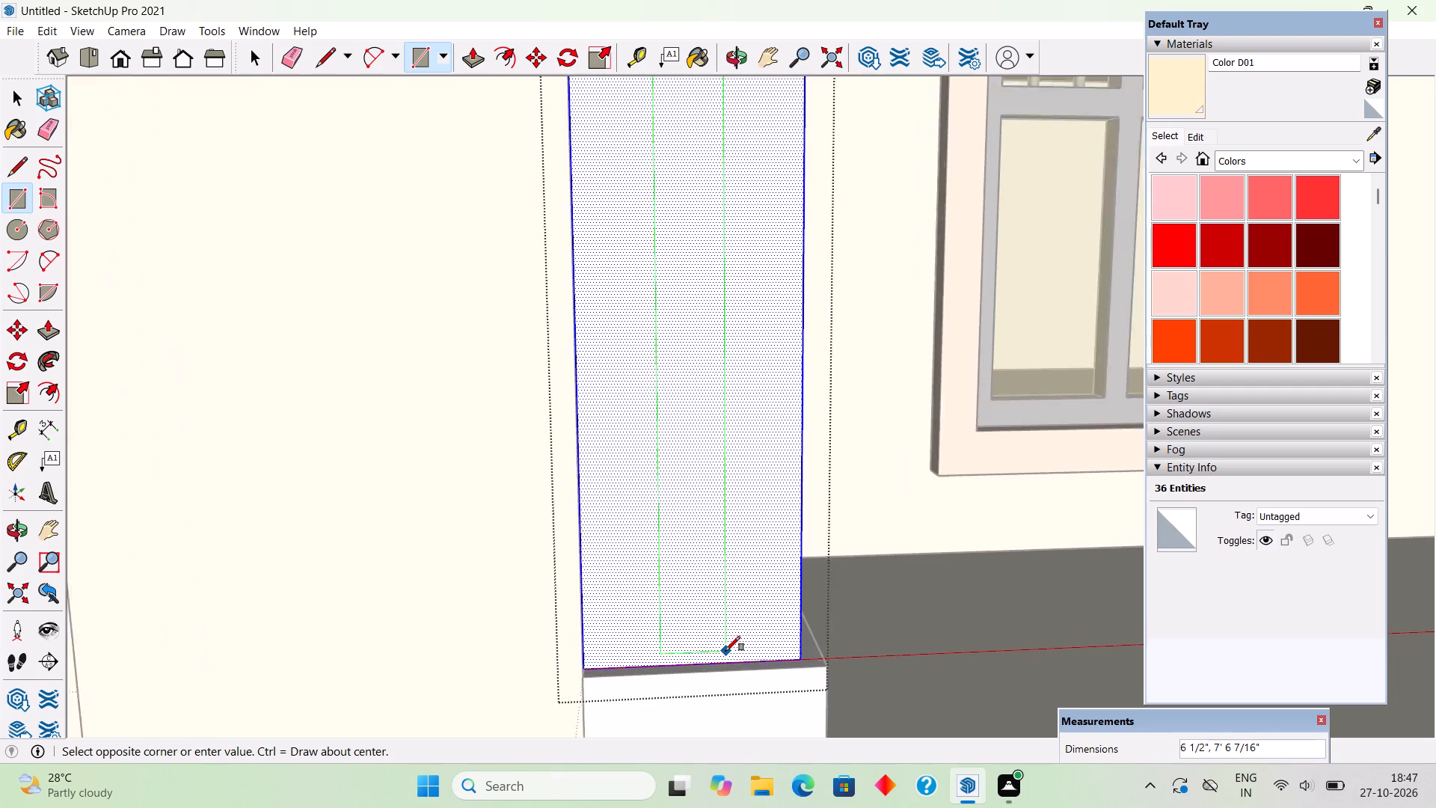
{"action": "scroll", "coordinate": [725, 651], "scroll_direction": "up", "scroll_amount": 6}
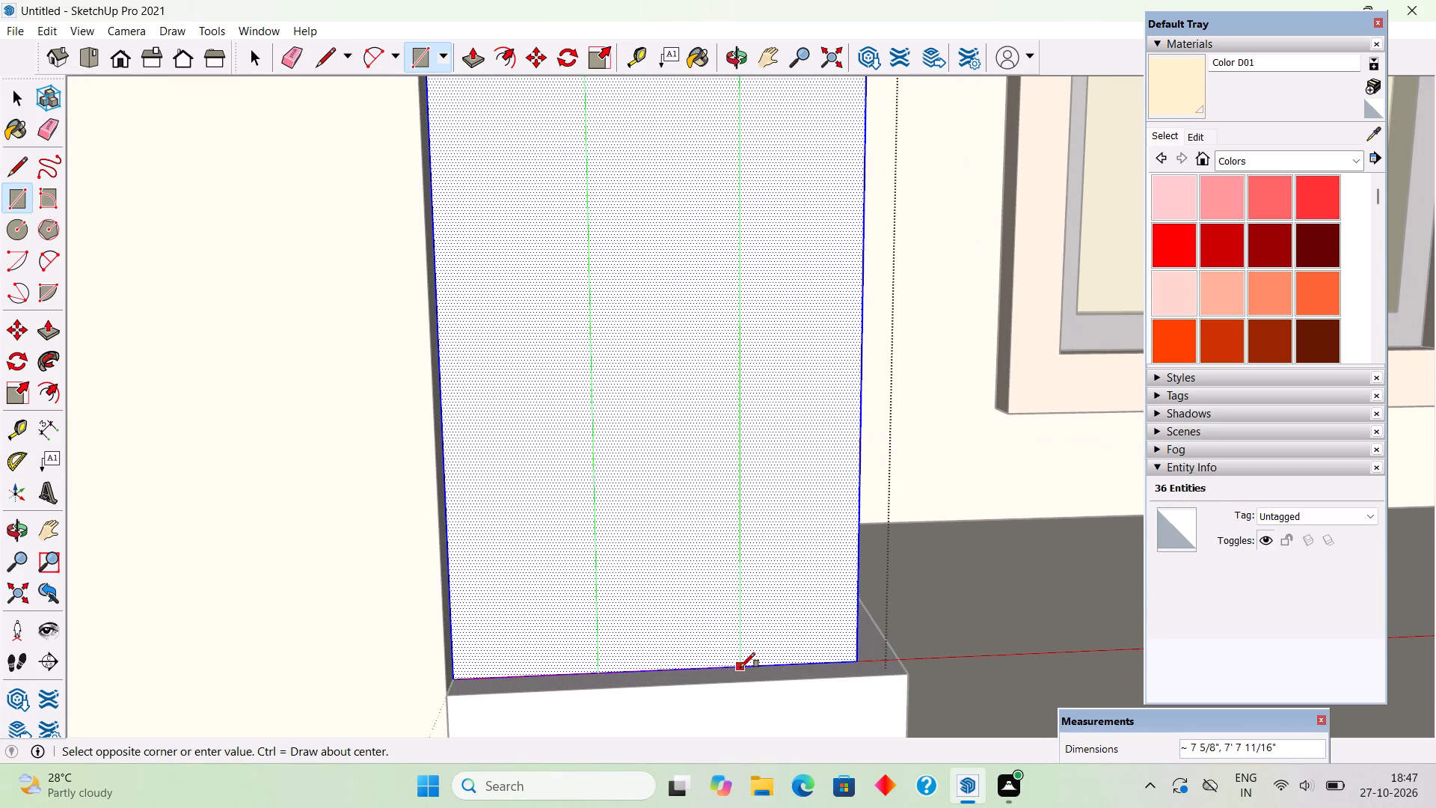
{"action": "left_click", "coordinate": [740, 667]}
Push the middle strip on the shaft's front face 2" inward as a full-height groove and leave the shaft group.
{"action": "key", "text": "p"}
{"action": "left_click_drag", "start_coordinate": [699, 644], "coordinate": [694, 626]}
{"action": "type", "text": "2\""}
{"action": "key", "text": "Return"}
{"action": "key", "text": "space"}
{"action": "scroll", "coordinate": [724, 694], "scroll_direction": "down", "scroll_amount": 5}
{"action": "middle_click_drag", "start_coordinate": [812, 576], "coordinate": [527, 587]}
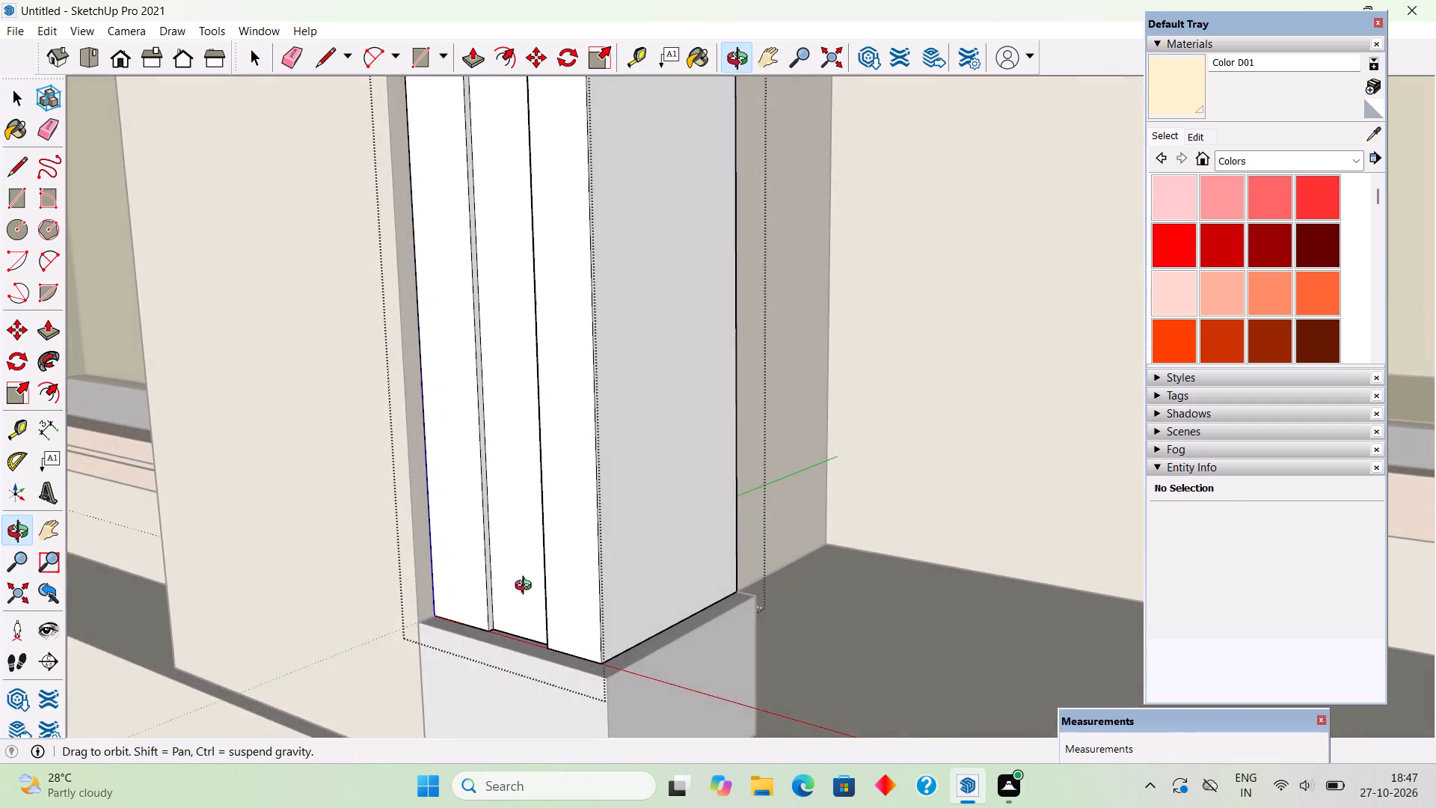
{"action": "middle_click_drag", "start_coordinate": [527, 587], "coordinate": [568, 550]}
{"action": "scroll", "coordinate": [568, 550], "scroll_direction": "down", "scroll_amount": 7}
{"action": "scroll", "coordinate": [577, 548], "scroll_direction": "up", "scroll_amount": 1}
{"action": "scroll", "coordinate": [577, 548], "scroll_direction": "down", "scroll_amount": 18}
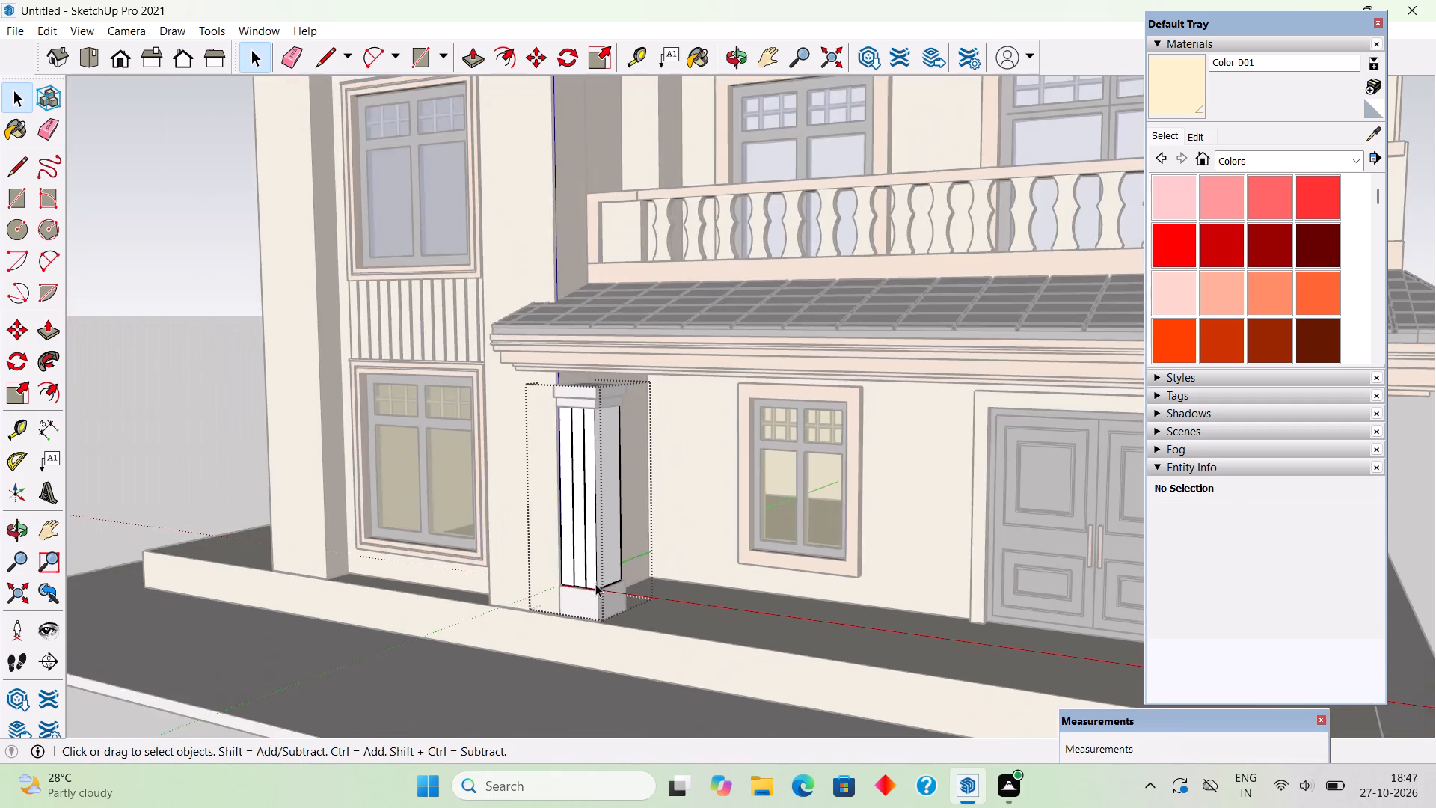
{"action": "scroll", "coordinate": [595, 584], "scroll_direction": "down", "scroll_amount": 2}
{"action": "left_click", "coordinate": [311, 397]}
Draw a rectangle over the pillar cap's whole top face and extrude it up about 7 11/16" to the canopy's underside.
{"action": "middle_click_drag", "start_coordinate": [658, 591], "coordinate": [764, 509]}
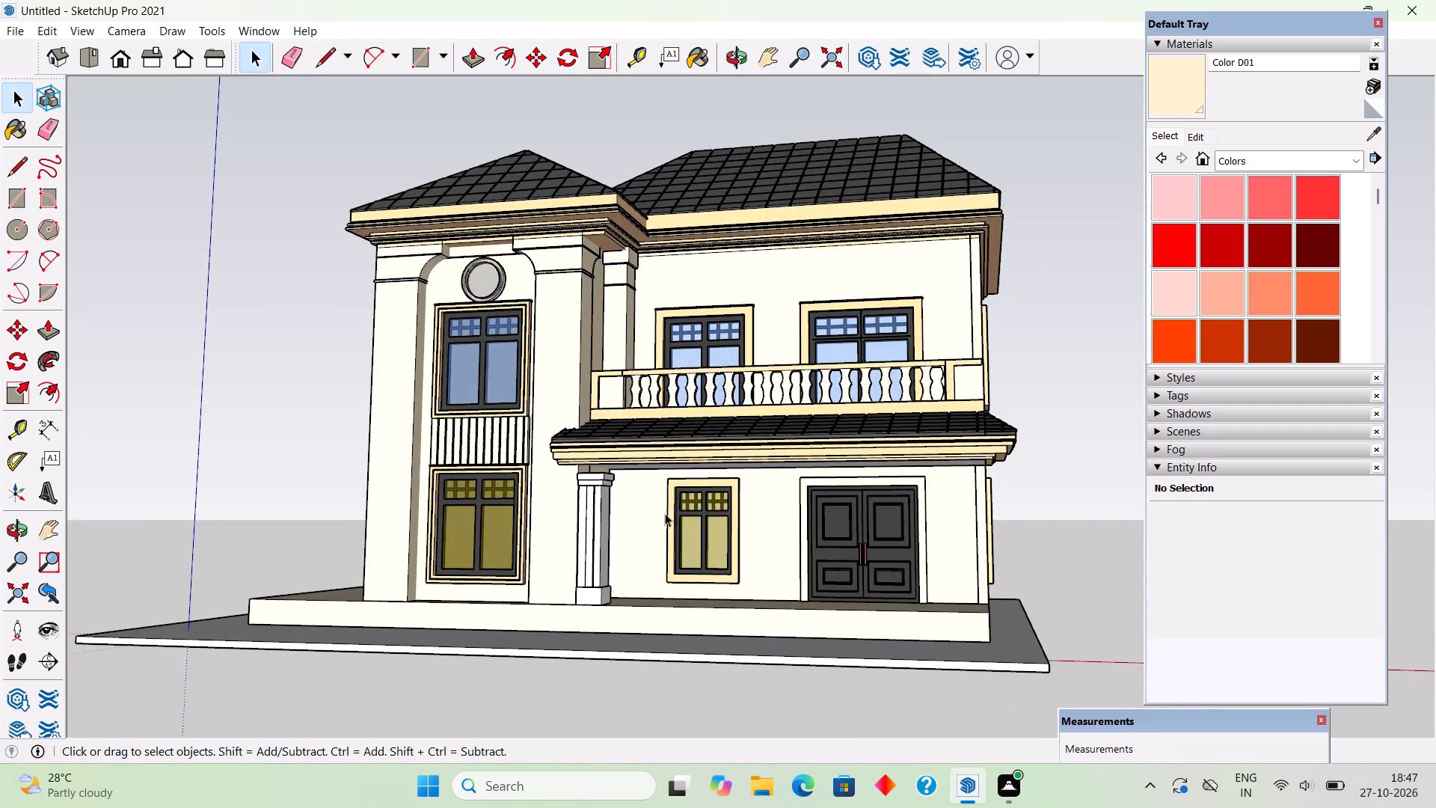
{"action": "scroll", "coordinate": [632, 503], "scroll_direction": "up", "scroll_amount": 6}
{"action": "scroll", "coordinate": [571, 444], "scroll_direction": "up", "scroll_amount": 9}
{"action": "middle_click_drag", "start_coordinate": [553, 457], "coordinate": [601, 490]}
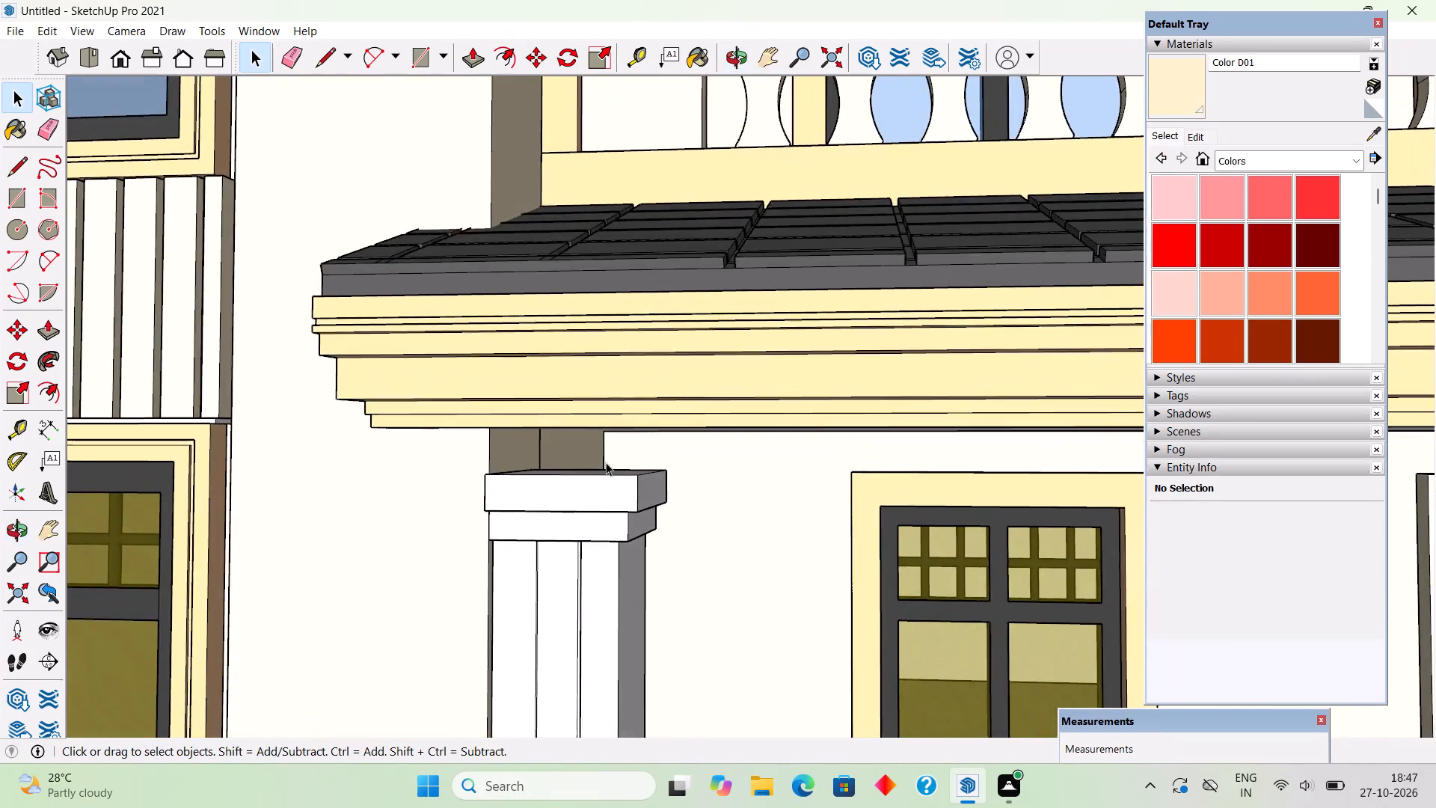
{"action": "scroll", "coordinate": [605, 457], "scroll_direction": "up", "scroll_amount": 5}
{"action": "middle_click_drag", "start_coordinate": [532, 478], "coordinate": [526, 507]}
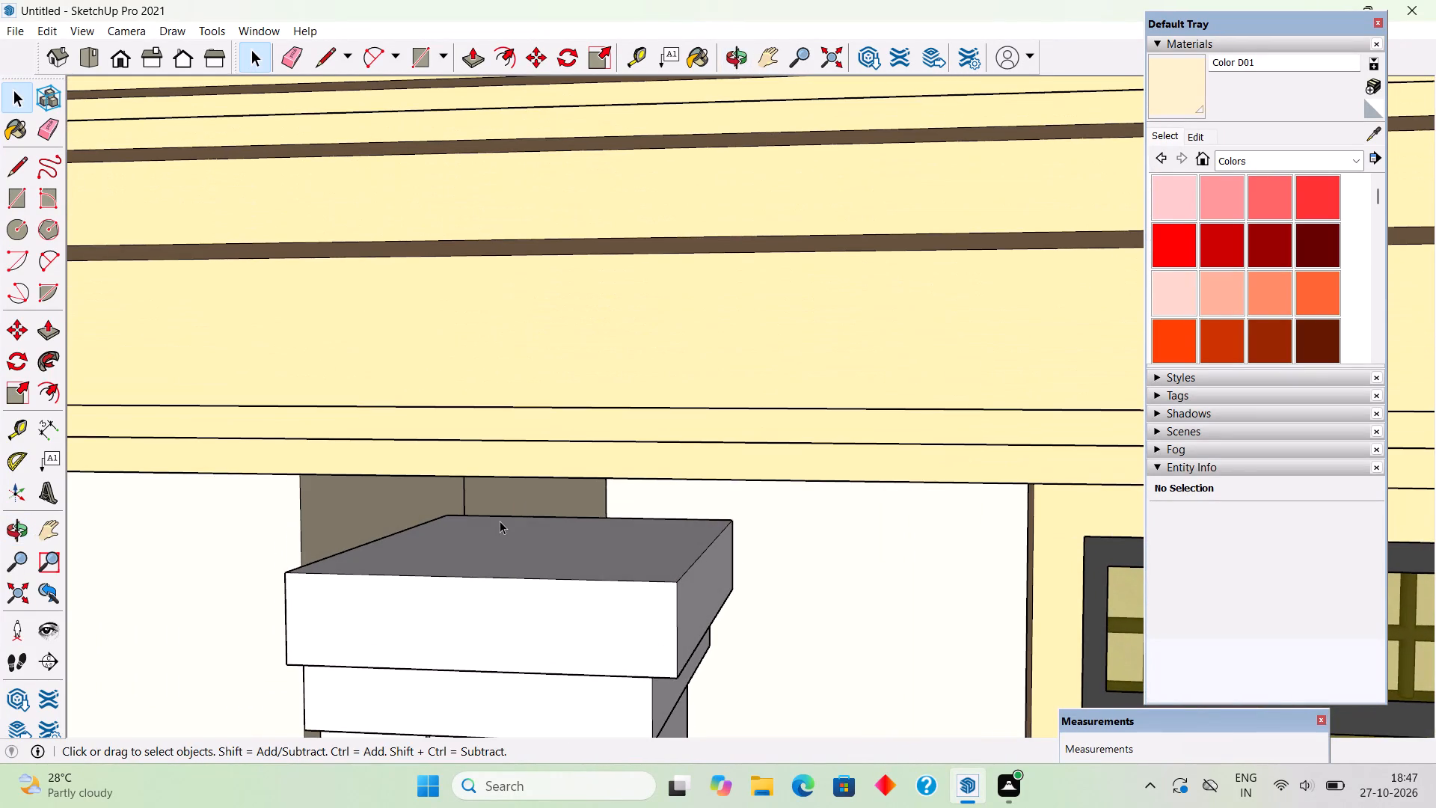
{"action": "key", "text": "r"}
{"action": "left_click", "coordinate": [449, 512]}
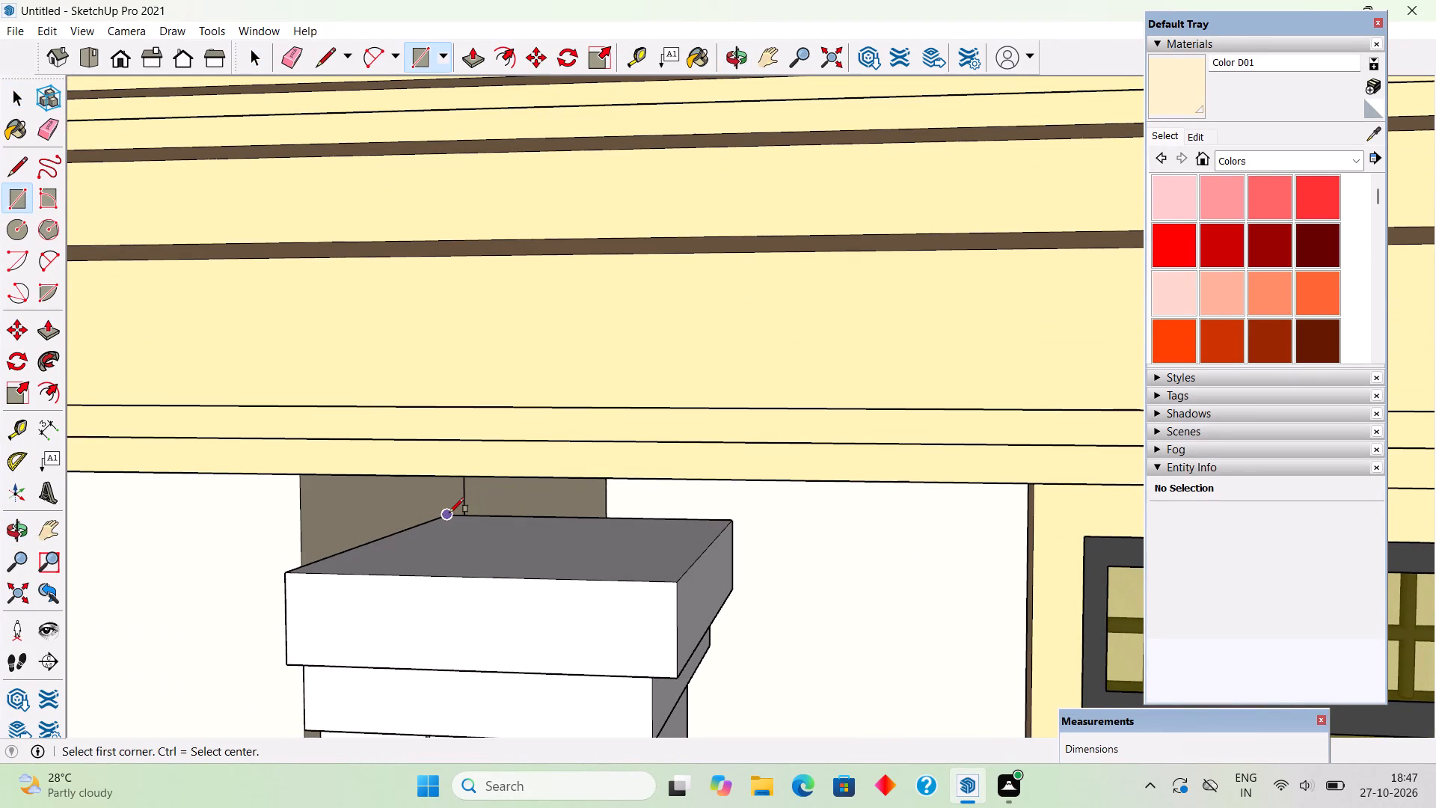
{"action": "left_click", "coordinate": [670, 580]}
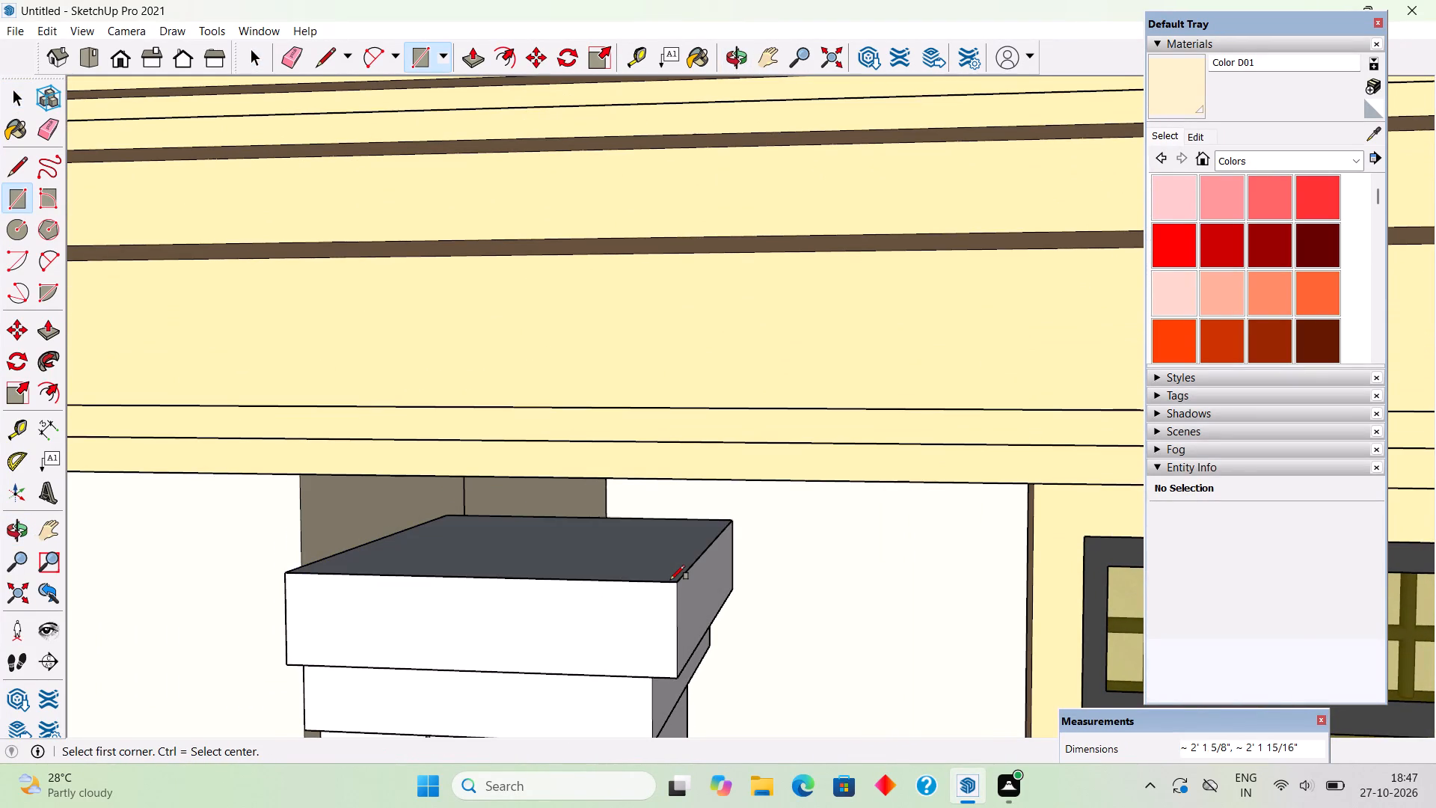
{"action": "key", "text": "p"}
{"action": "left_click", "coordinate": [668, 561]}
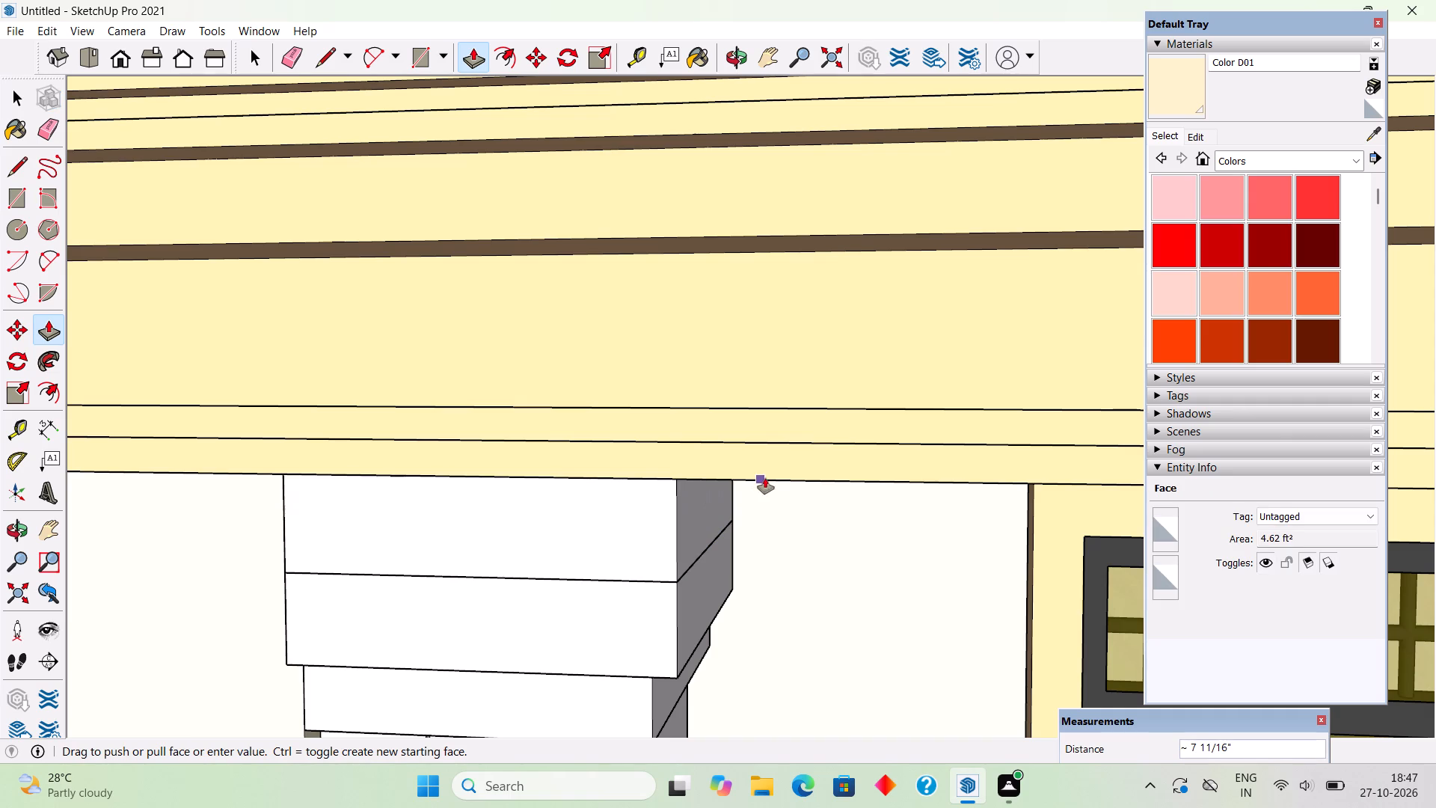
{"action": "left_click", "coordinate": [768, 477]}
Pull the new top block's front face and its door-facing side face outward 3" each as the cap's widest step.
{"action": "left_click", "coordinate": [620, 545]}
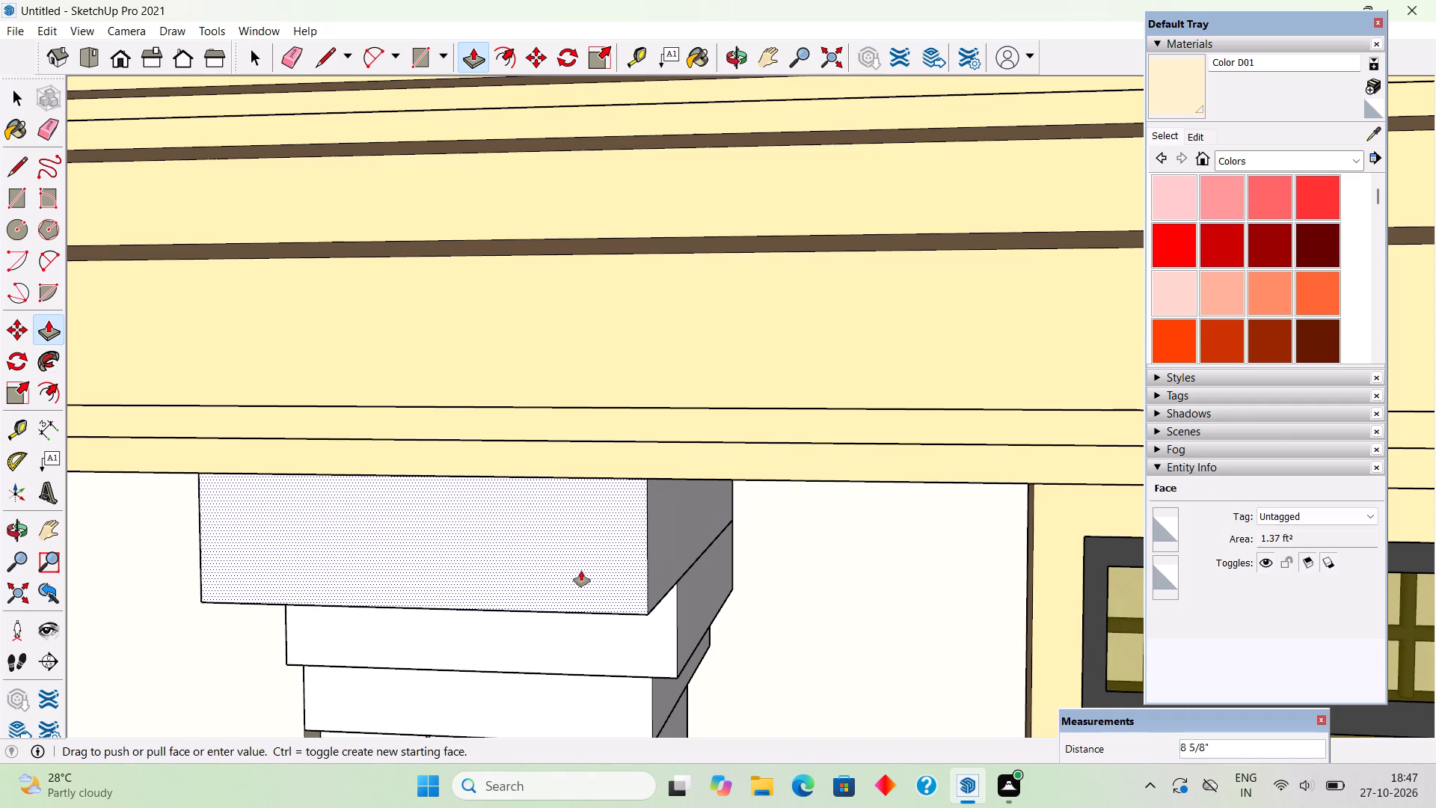
{"action": "type", "text": "3\""}
{"action": "key", "text": "Return"}
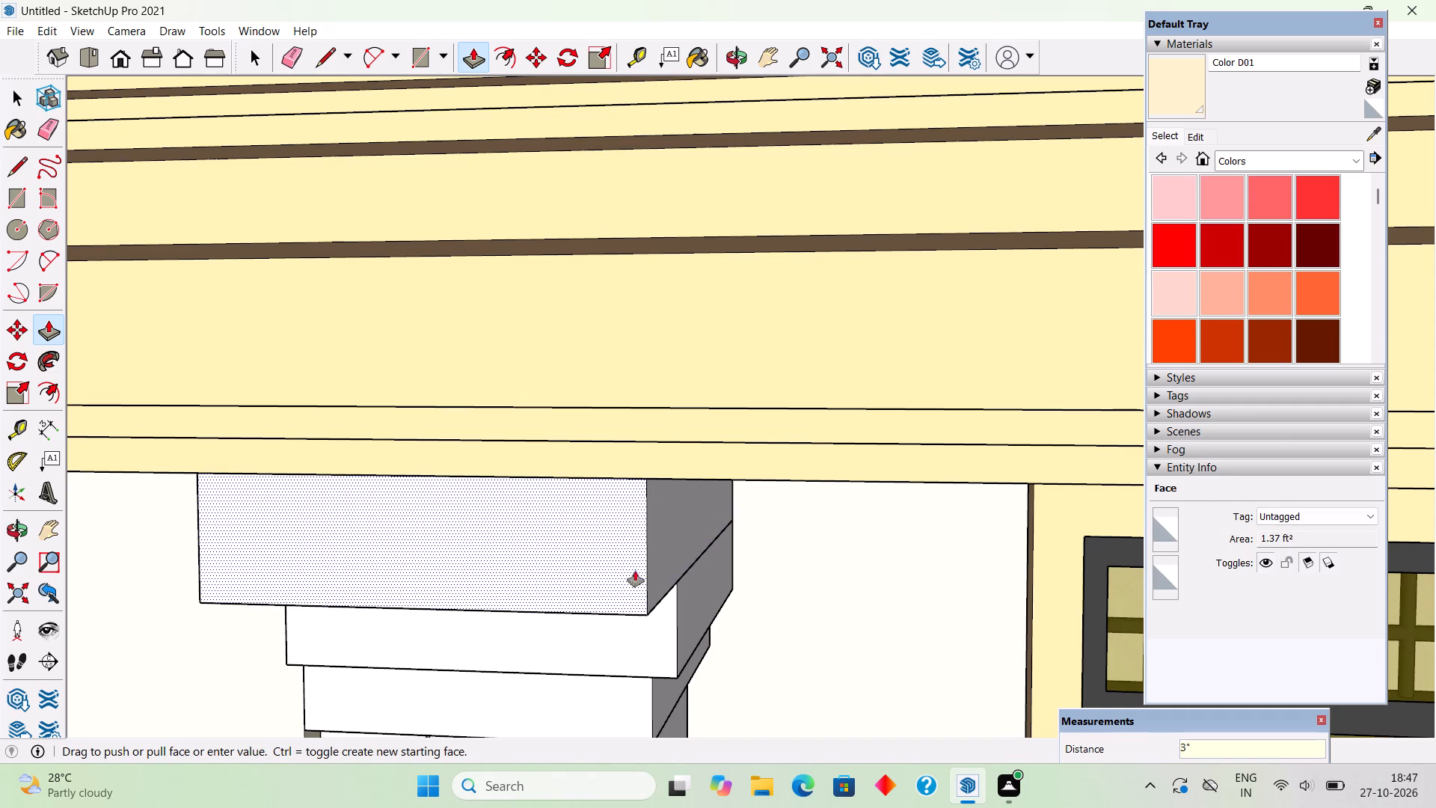
{"action": "left_click", "coordinate": [701, 541]}
{"action": "type", "text": "3\""}
{"action": "key", "text": "Return"}
{"action": "key", "text": "space"}
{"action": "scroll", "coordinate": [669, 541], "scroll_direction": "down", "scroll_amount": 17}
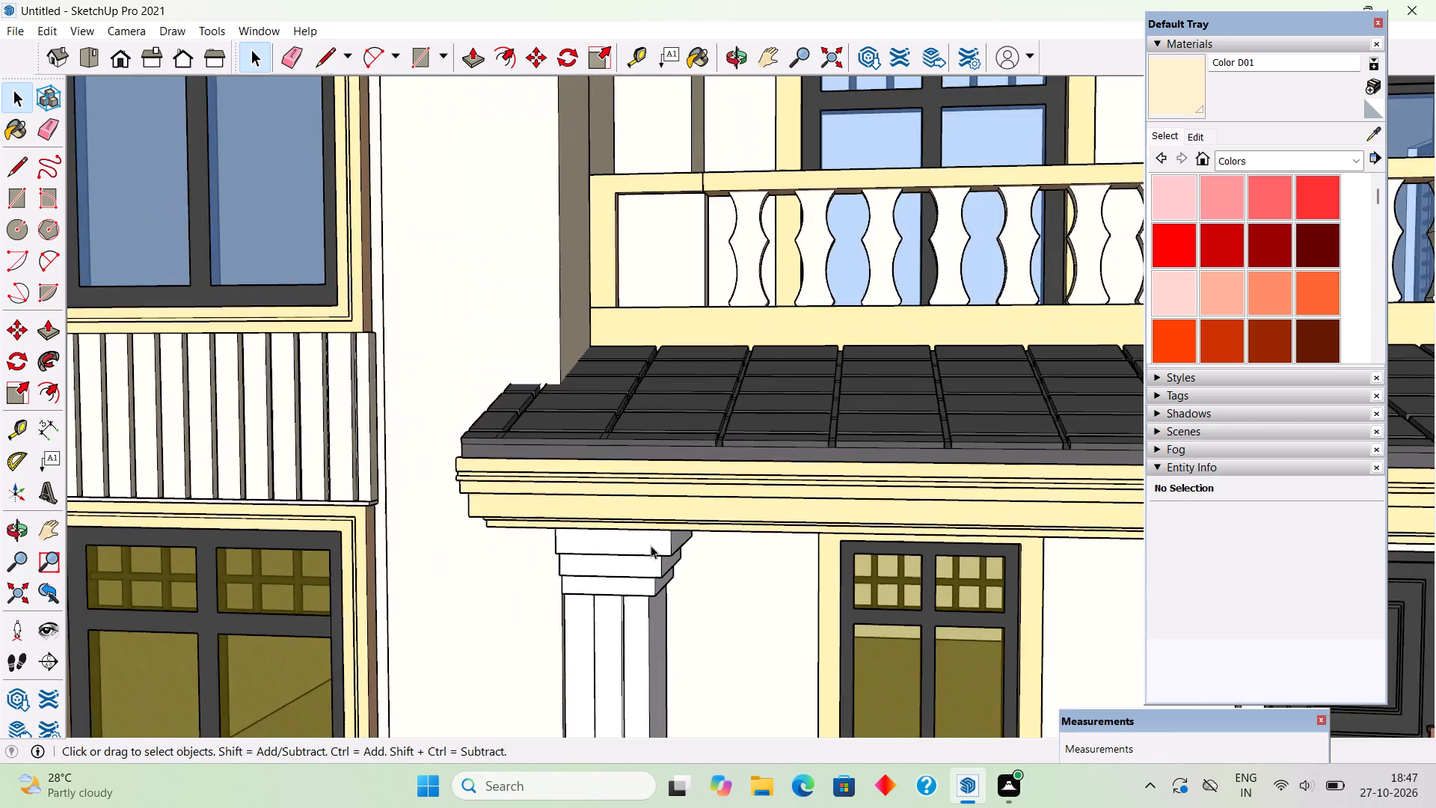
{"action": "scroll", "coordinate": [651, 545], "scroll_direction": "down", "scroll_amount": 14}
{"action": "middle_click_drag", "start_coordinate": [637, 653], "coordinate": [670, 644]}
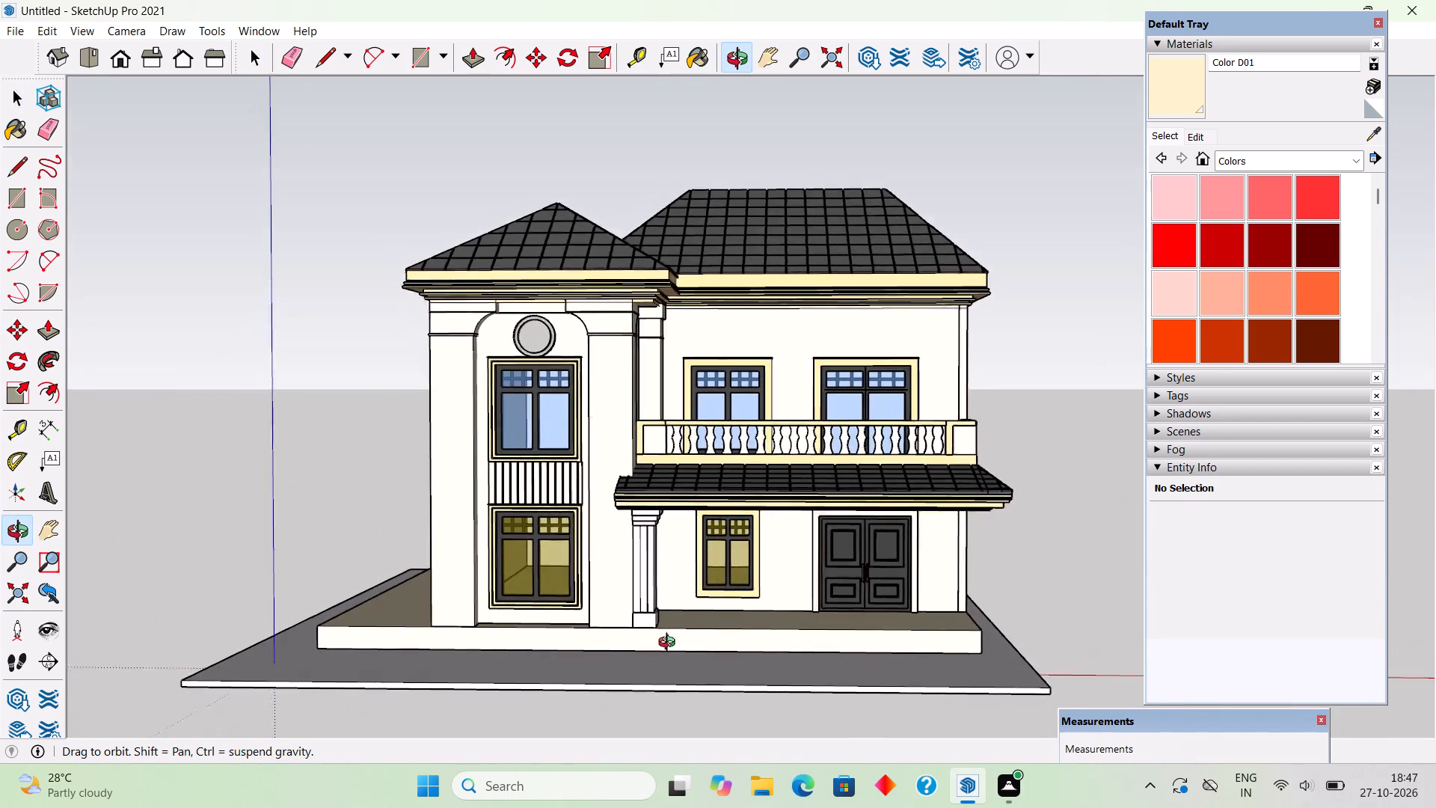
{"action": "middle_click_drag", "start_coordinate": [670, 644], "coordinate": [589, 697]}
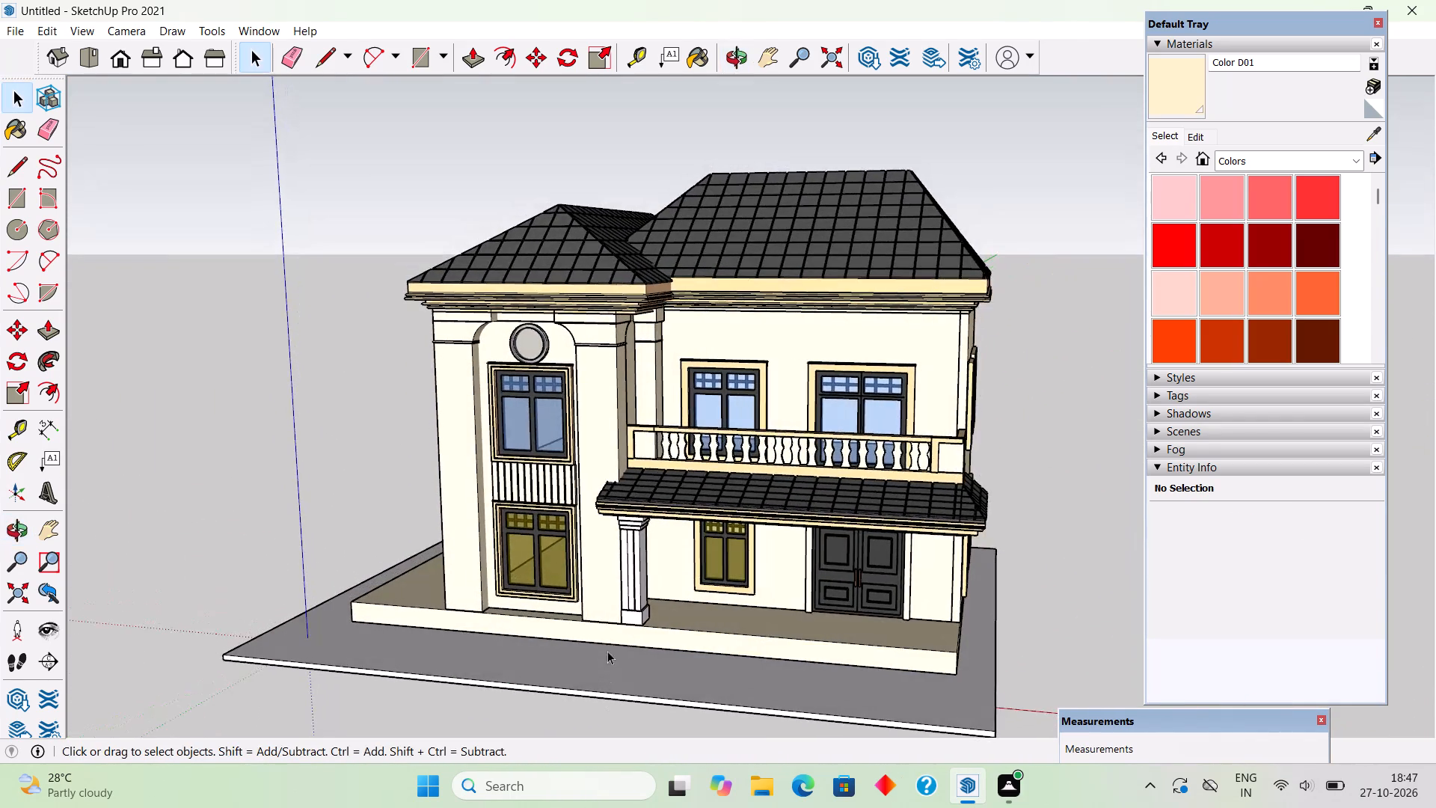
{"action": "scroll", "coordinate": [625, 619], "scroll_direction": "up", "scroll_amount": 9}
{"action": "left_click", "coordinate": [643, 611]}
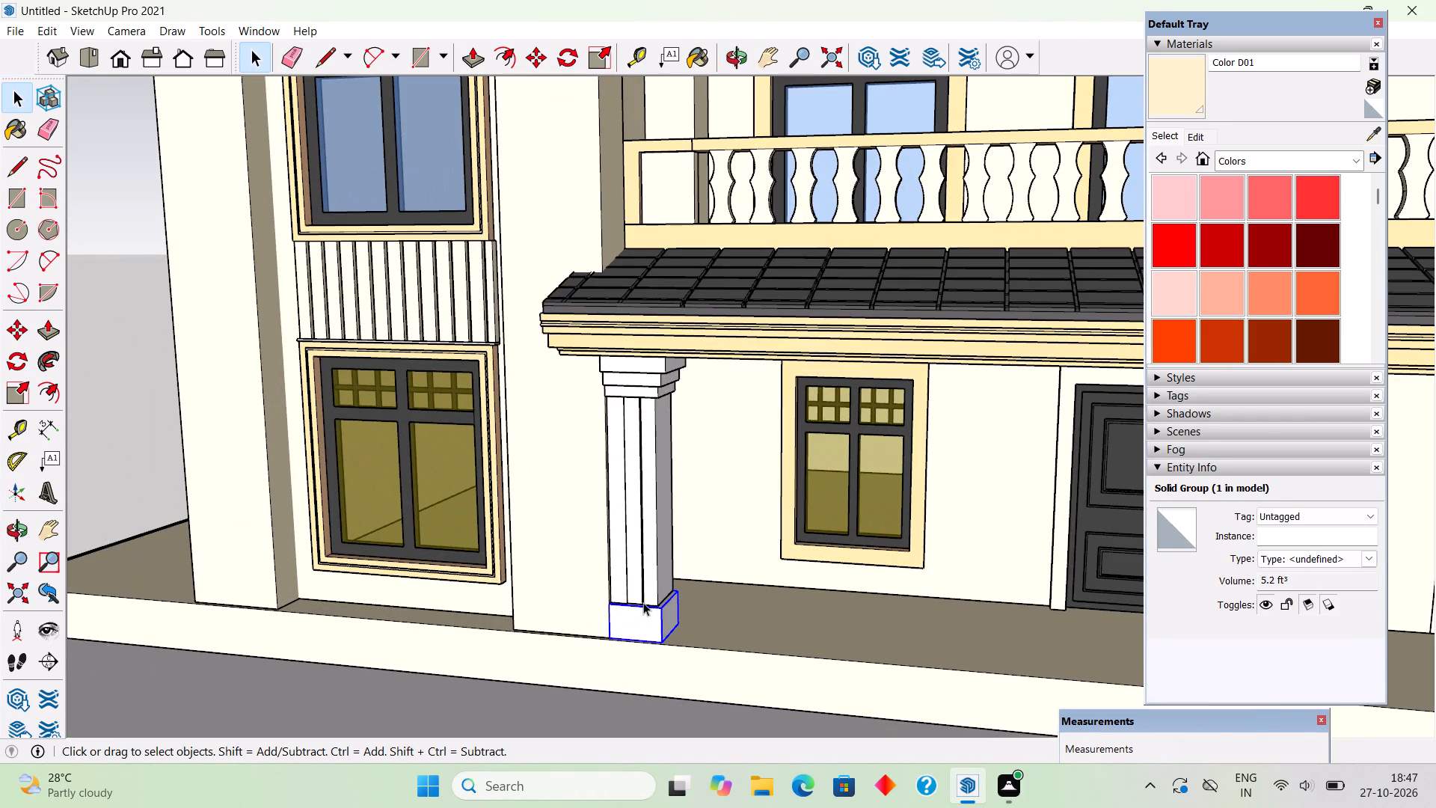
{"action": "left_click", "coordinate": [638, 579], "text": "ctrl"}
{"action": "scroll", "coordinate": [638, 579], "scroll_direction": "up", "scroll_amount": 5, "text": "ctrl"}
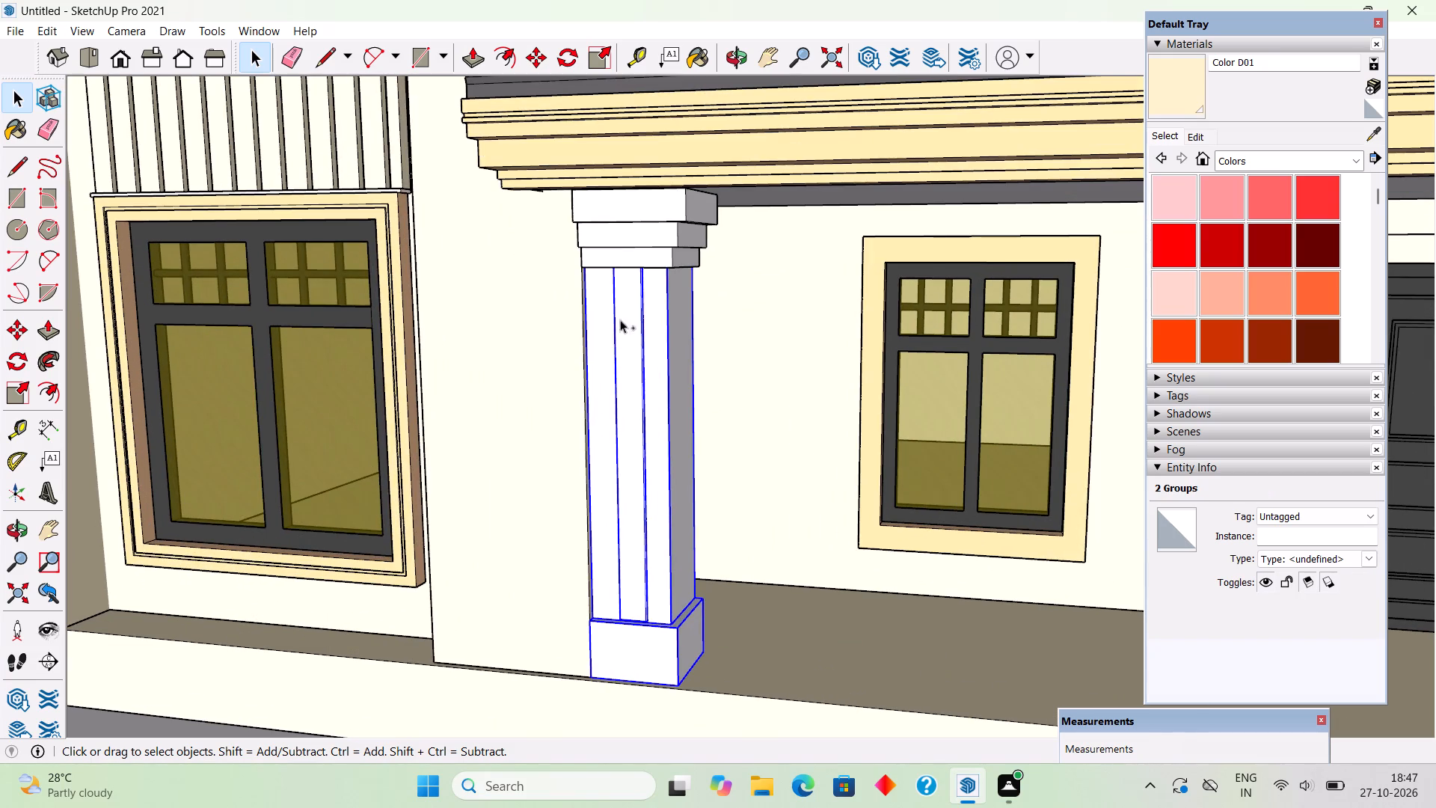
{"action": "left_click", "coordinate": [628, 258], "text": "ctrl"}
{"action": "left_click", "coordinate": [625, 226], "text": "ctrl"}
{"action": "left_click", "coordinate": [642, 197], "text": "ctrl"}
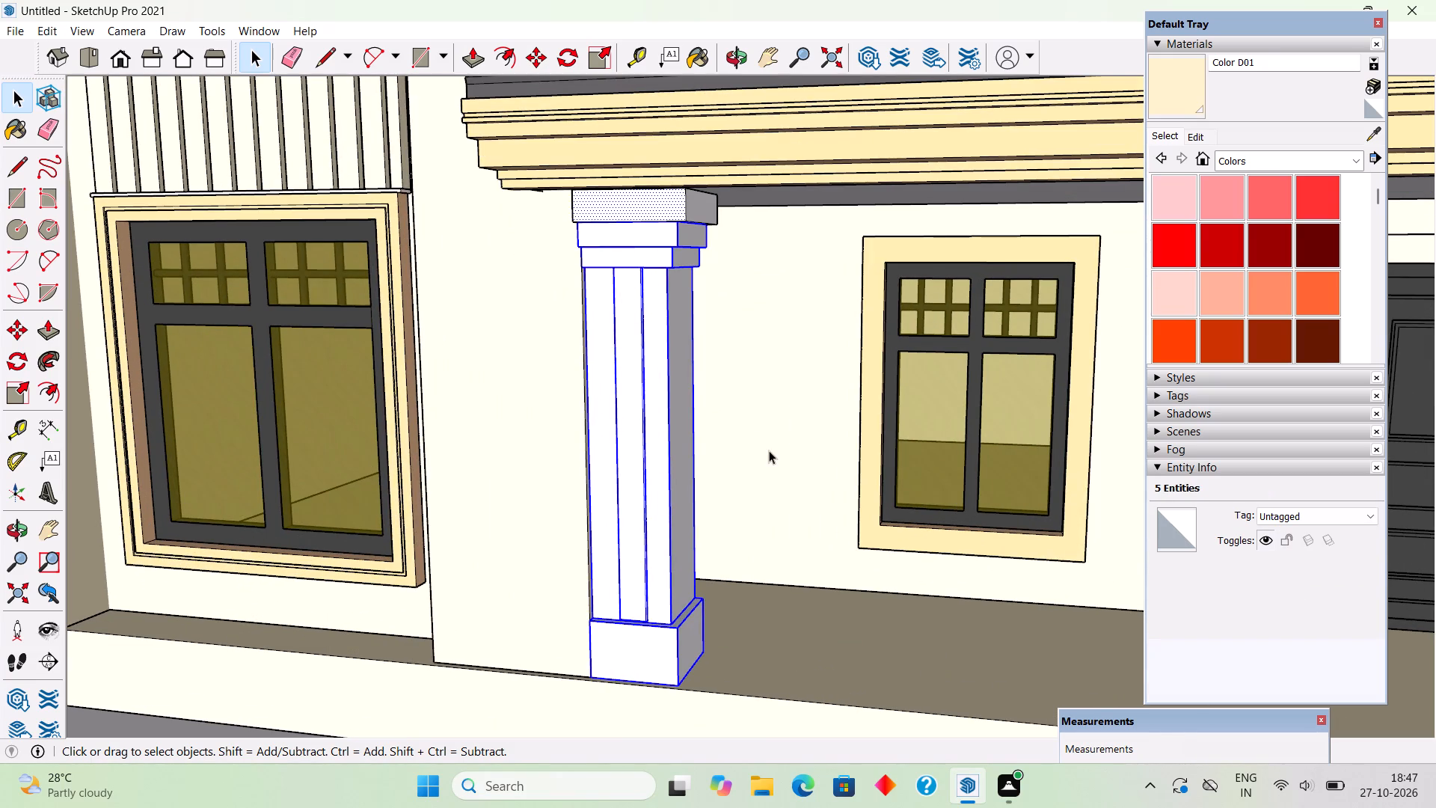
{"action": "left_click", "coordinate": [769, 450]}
Select all the loose geometry of the cap's top block and make it a group.
{"action": "triple_click", "coordinate": [672, 202]}
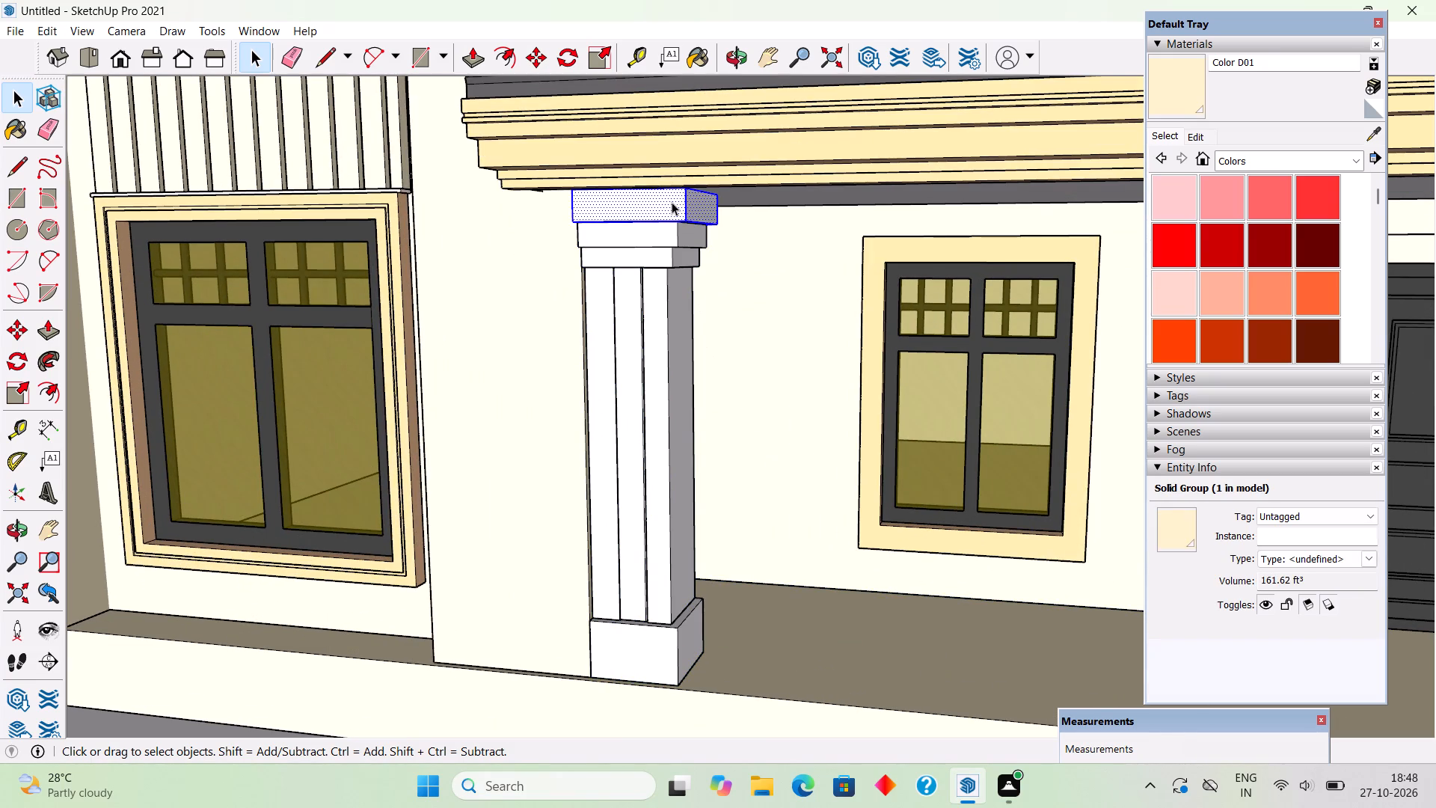
{"action": "right_click", "coordinate": [672, 202]}
{"action": "left_click", "coordinate": [746, 352]}
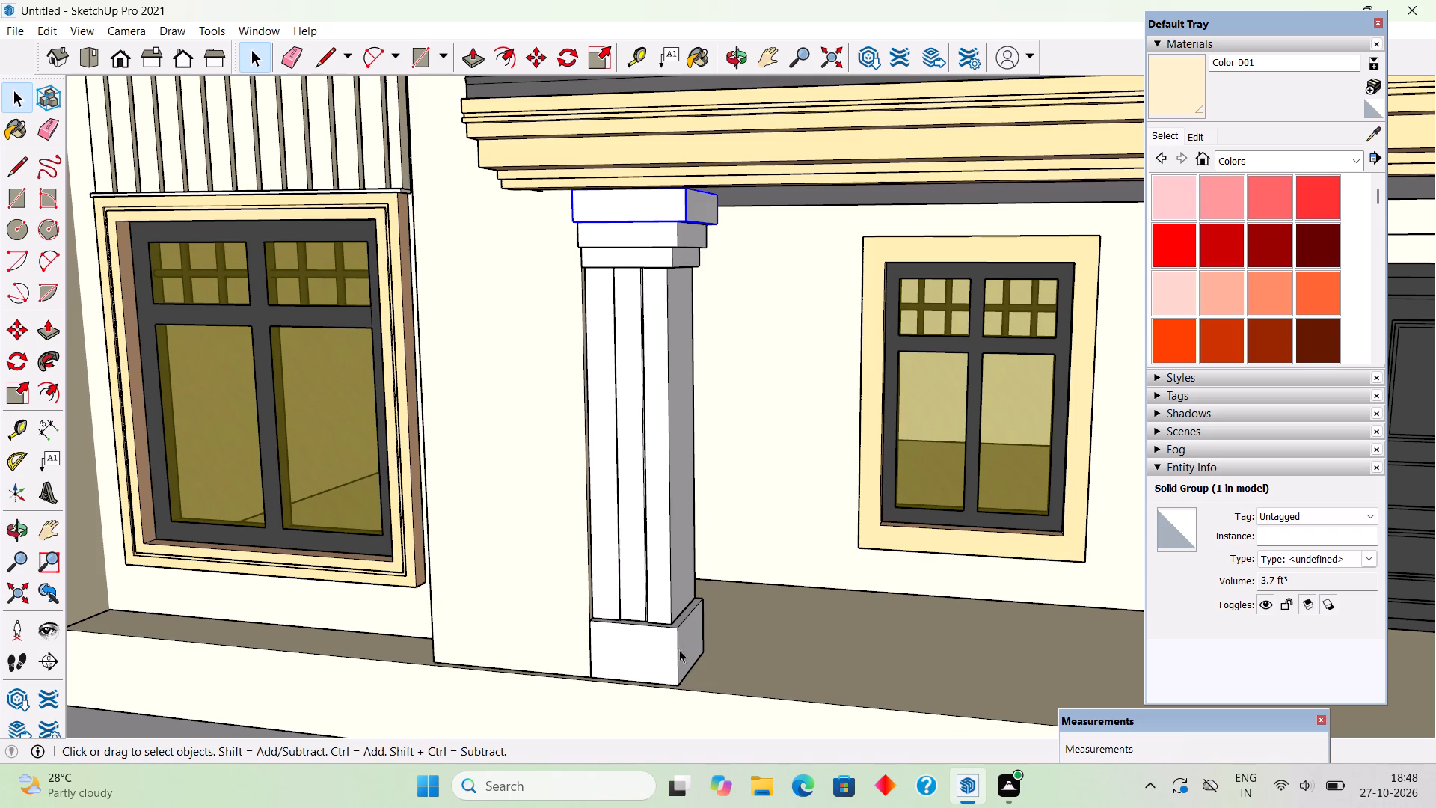
Group the pillar's base, shaft and three cap blocks together as one pillar.
{"action": "left_click", "coordinate": [672, 652], "text": "ctrl"}
{"action": "left_click", "coordinate": [667, 569], "text": "ctrl"}
{"action": "left_click", "coordinate": [636, 255], "text": "ctrl"}
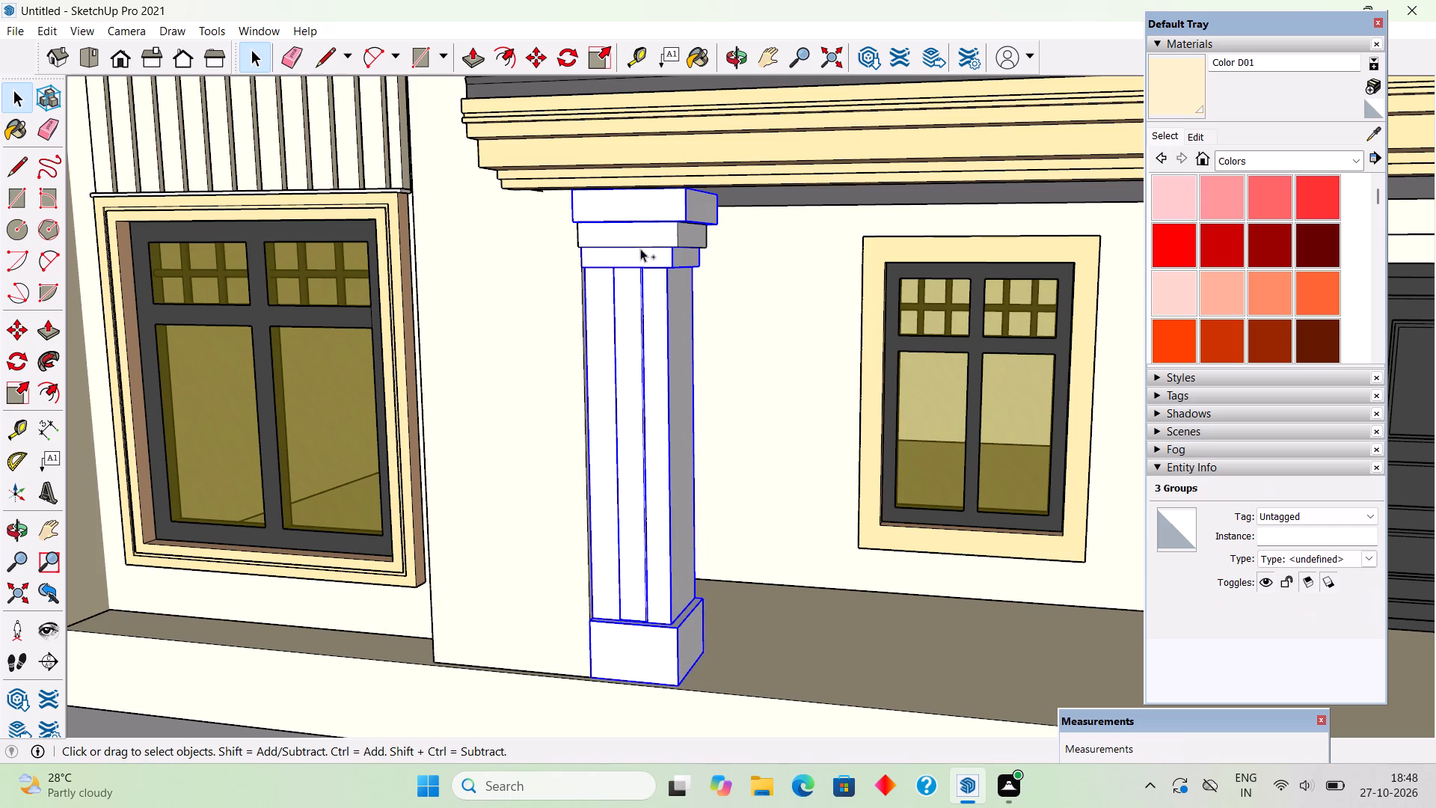
{"action": "left_click", "coordinate": [645, 239], "text": "ctrl"}
{"action": "left_click", "coordinate": [657, 206], "text": "ctrl"}
{"action": "right_click", "coordinate": [657, 206], "text": "ctrl"}
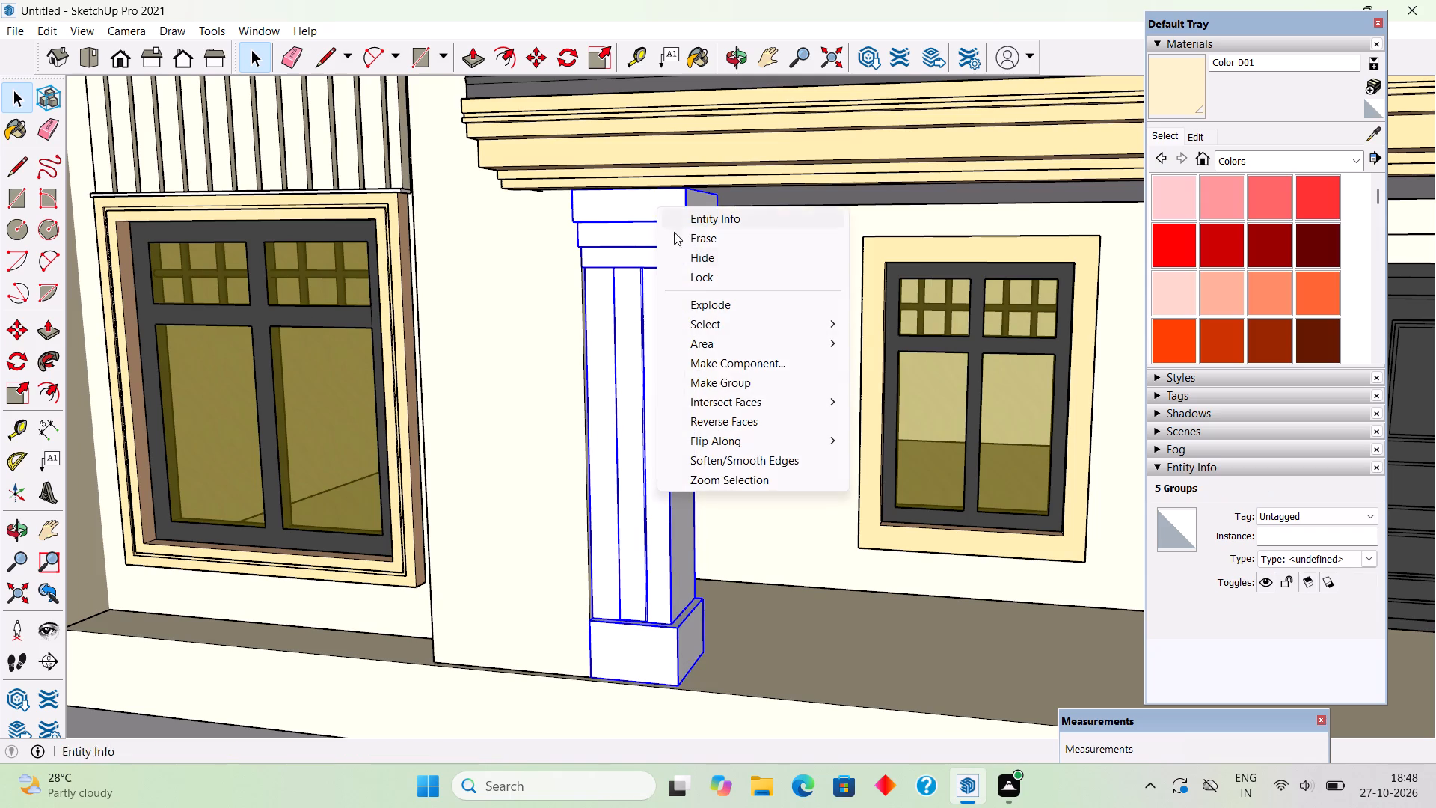
{"action": "left_click", "coordinate": [736, 384], "text": "ctrl"}
Copy the pillar group about 26' 9 15/16" along the red axis to the porch's far end beyond the double door.
{"action": "scroll", "coordinate": [736, 384], "scroll_direction": "down", "scroll_amount": 9}
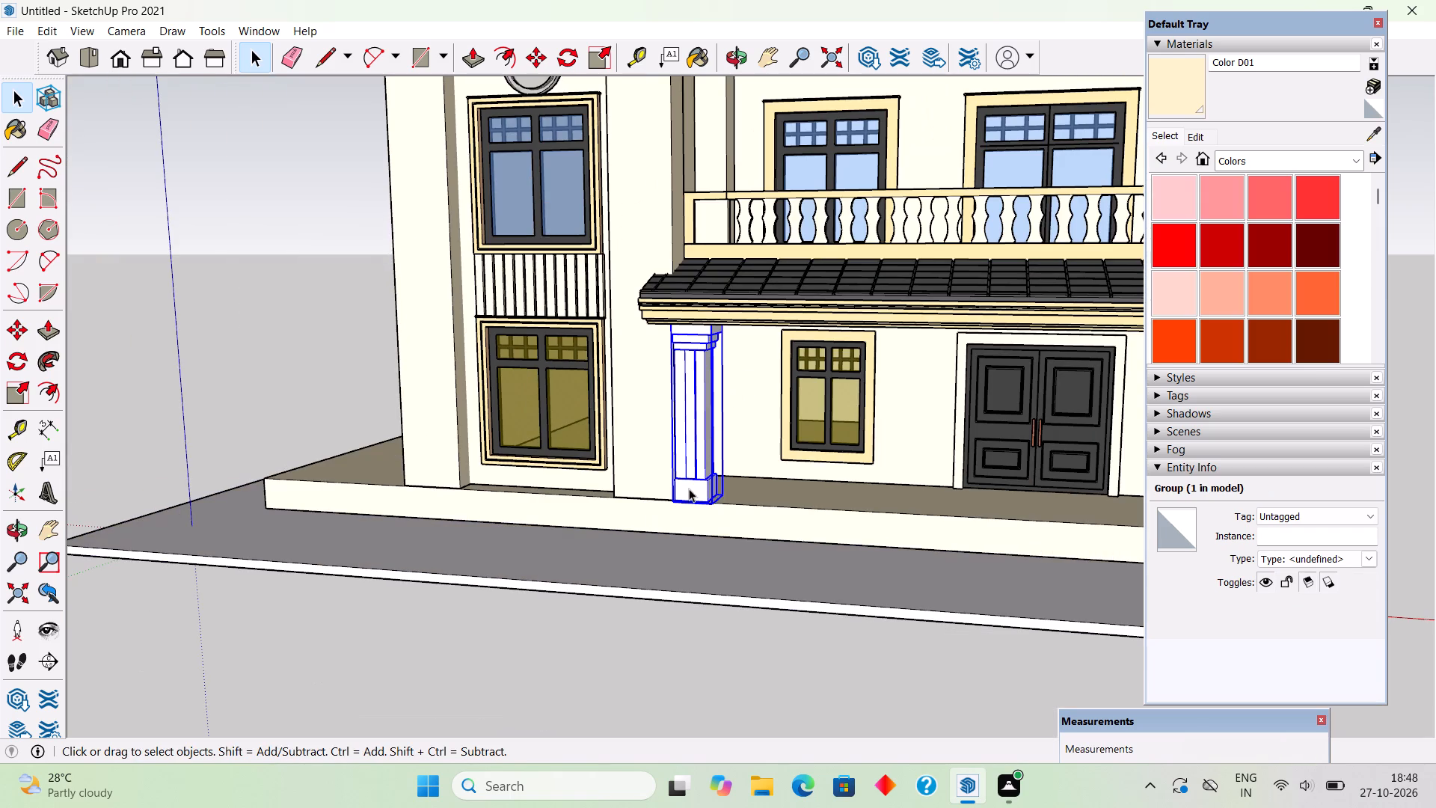
{"action": "key", "text": "m"}
{"action": "left_click", "coordinate": [689, 489]}
{"action": "key", "text": "space"}
{"action": "scroll", "coordinate": [699, 423], "scroll_direction": "up", "scroll_amount": 5}
{"action": "key", "text": "m"}
{"action": "left_click", "coordinate": [699, 415]}
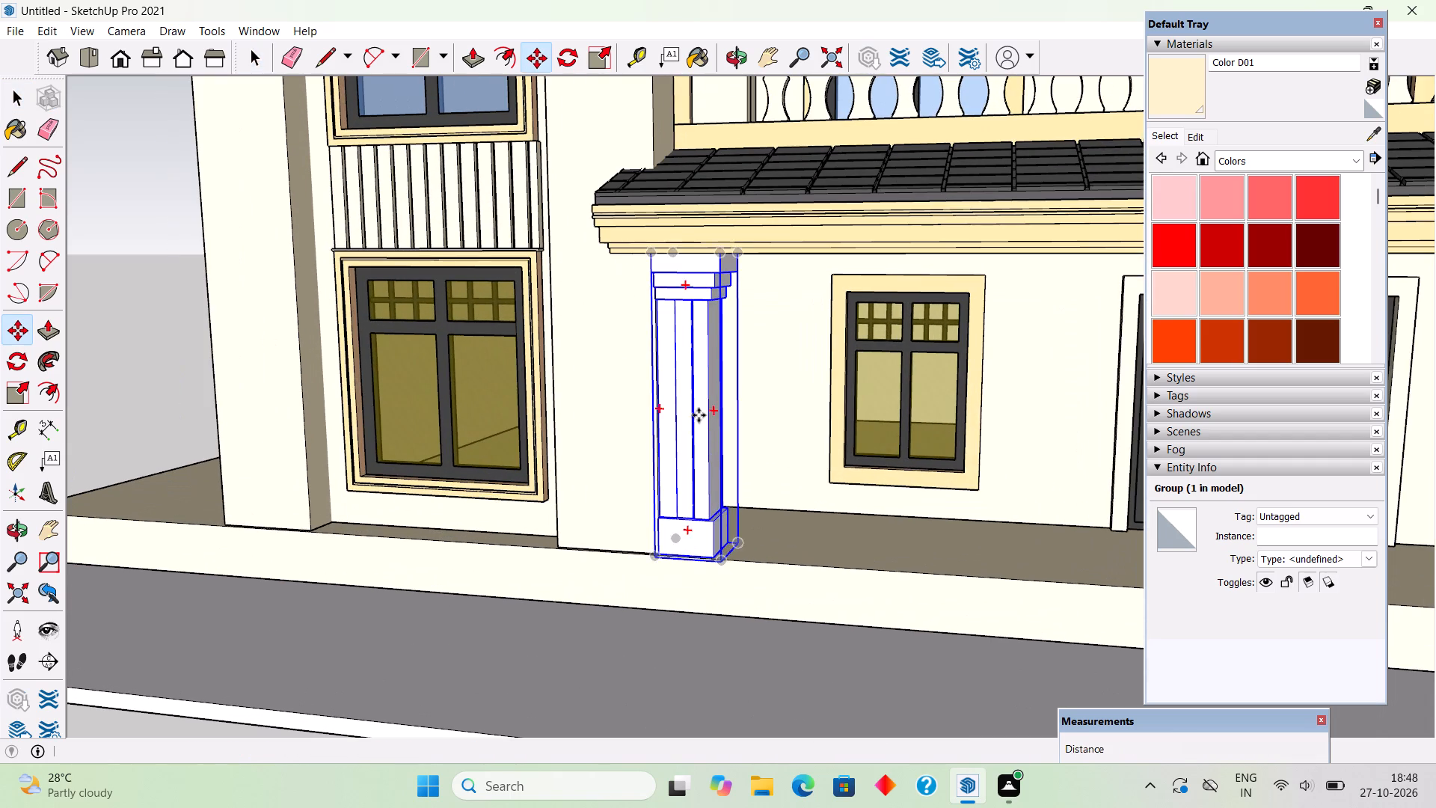
{"action": "scroll", "coordinate": [711, 408], "scroll_direction": "down", "scroll_amount": 9}
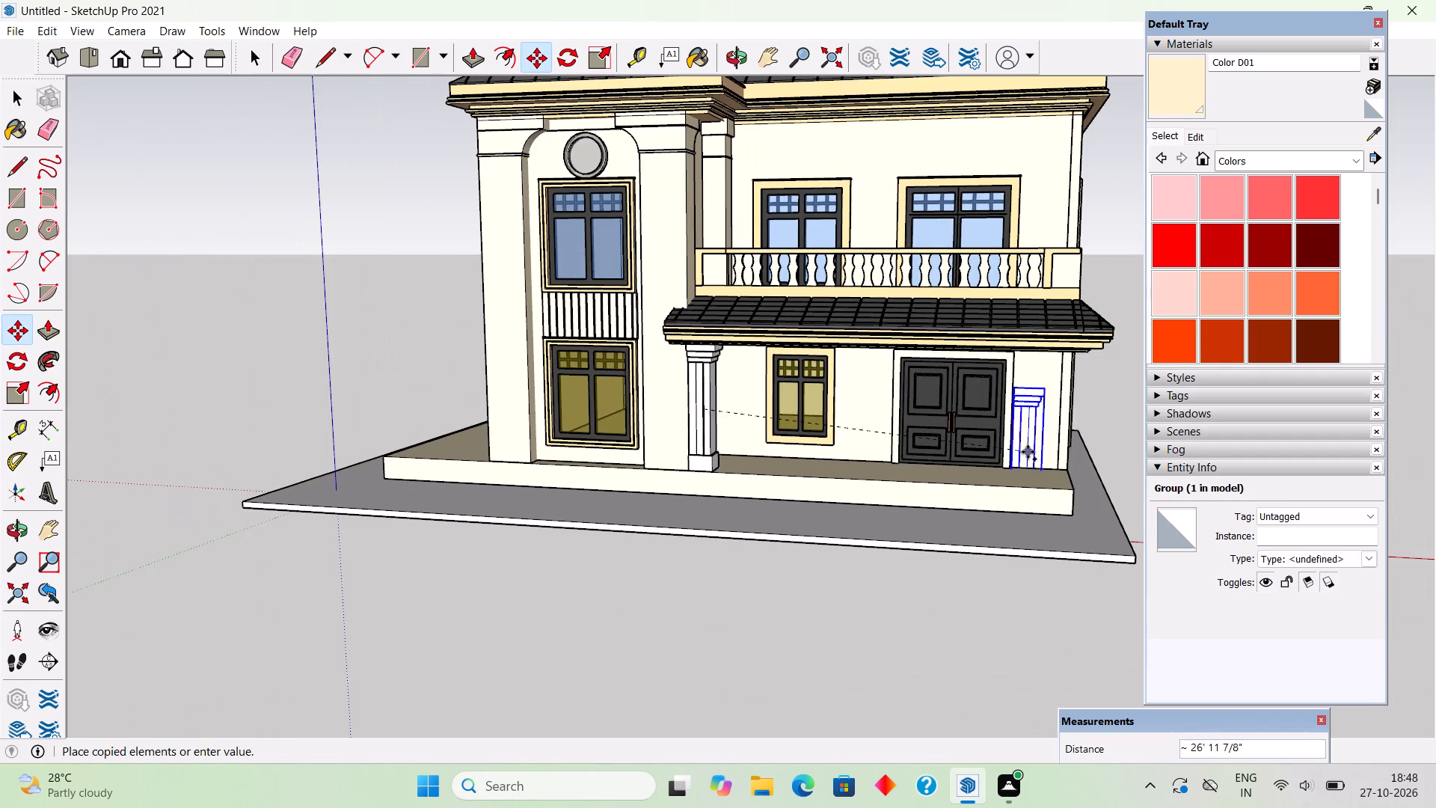
{"action": "scroll", "coordinate": [1029, 453], "scroll_direction": "up", "scroll_amount": 4}
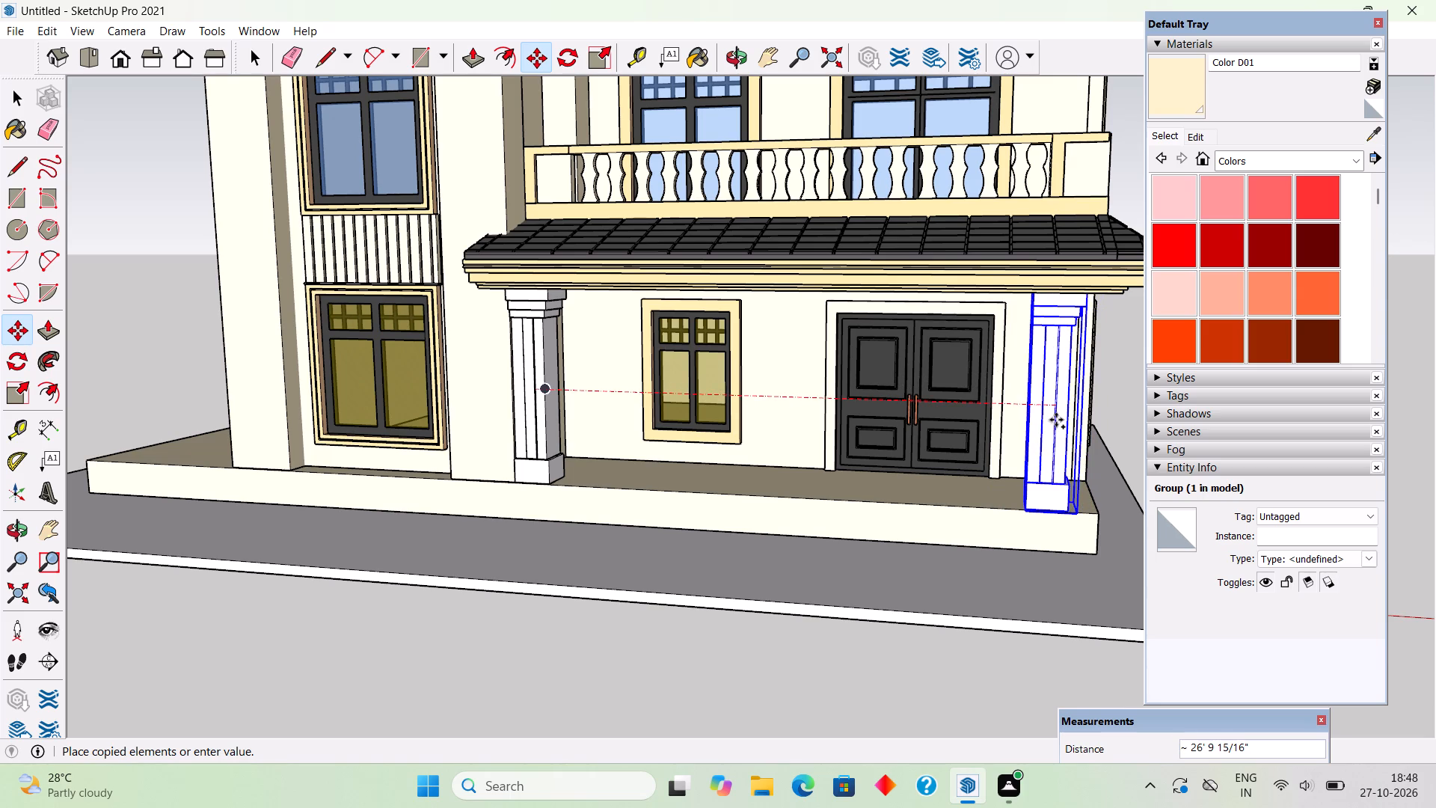
{"action": "left_click", "coordinate": [1056, 420]}
Move the copied pillar about 1' 4 11/16" along the porch's front edge so its base meets the slab's outer corner.
{"action": "scroll", "coordinate": [1103, 517], "scroll_direction": "up", "scroll_amount": 10}
{"action": "middle_click_drag", "start_coordinate": [1024, 537], "coordinate": [989, 554]}
{"action": "scroll", "coordinate": [970, 546], "scroll_direction": "up", "scroll_amount": 3}
{"action": "left_click", "coordinate": [946, 528]}
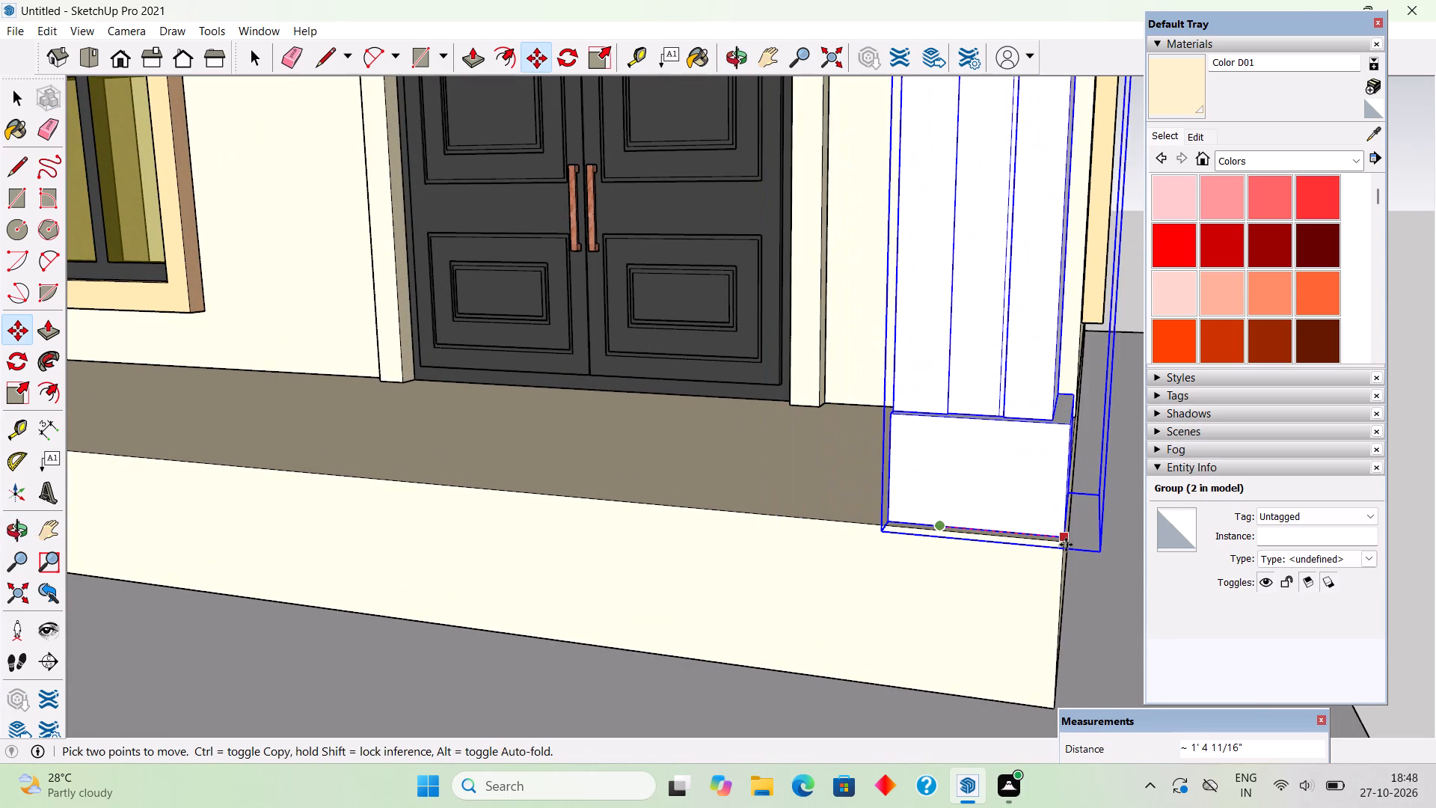
{"action": "left_click", "coordinate": [1061, 549]}
{"action": "scroll", "coordinate": [1041, 555], "scroll_direction": "down", "scroll_amount": 9}
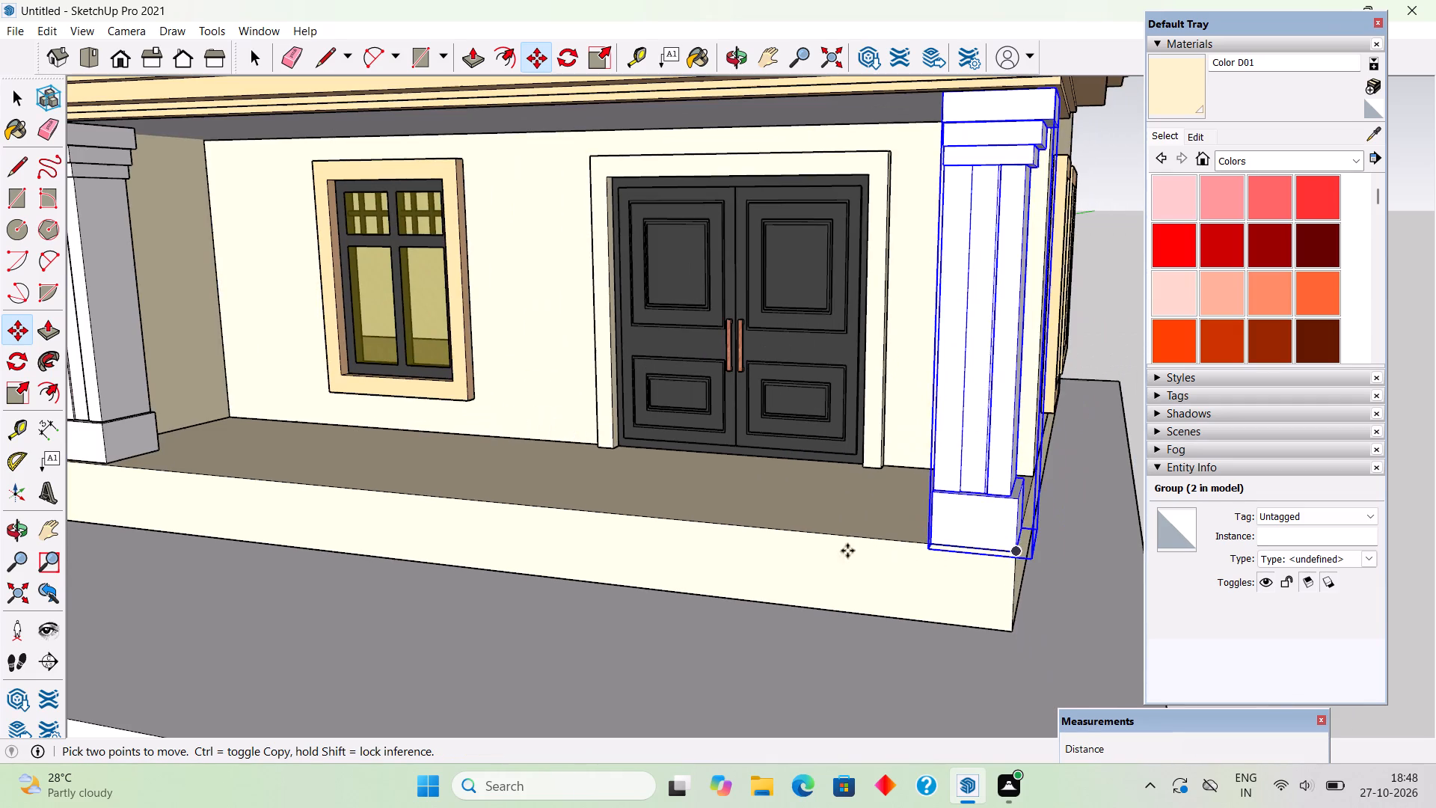
{"action": "key", "text": "space"}
{"action": "scroll", "coordinate": [820, 545], "scroll_direction": "down", "scroll_amount": 9}
{"action": "left_click", "coordinate": [1060, 568]}
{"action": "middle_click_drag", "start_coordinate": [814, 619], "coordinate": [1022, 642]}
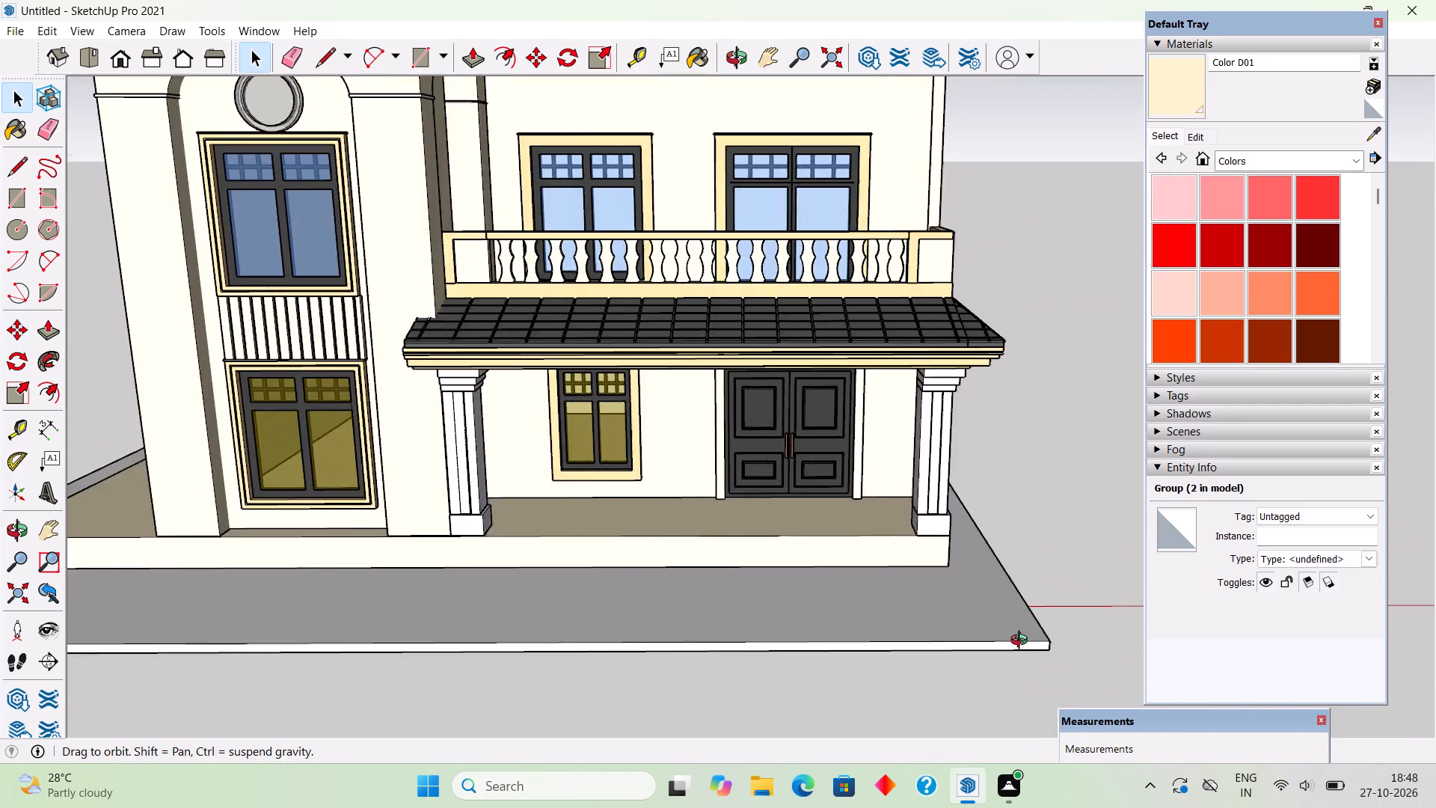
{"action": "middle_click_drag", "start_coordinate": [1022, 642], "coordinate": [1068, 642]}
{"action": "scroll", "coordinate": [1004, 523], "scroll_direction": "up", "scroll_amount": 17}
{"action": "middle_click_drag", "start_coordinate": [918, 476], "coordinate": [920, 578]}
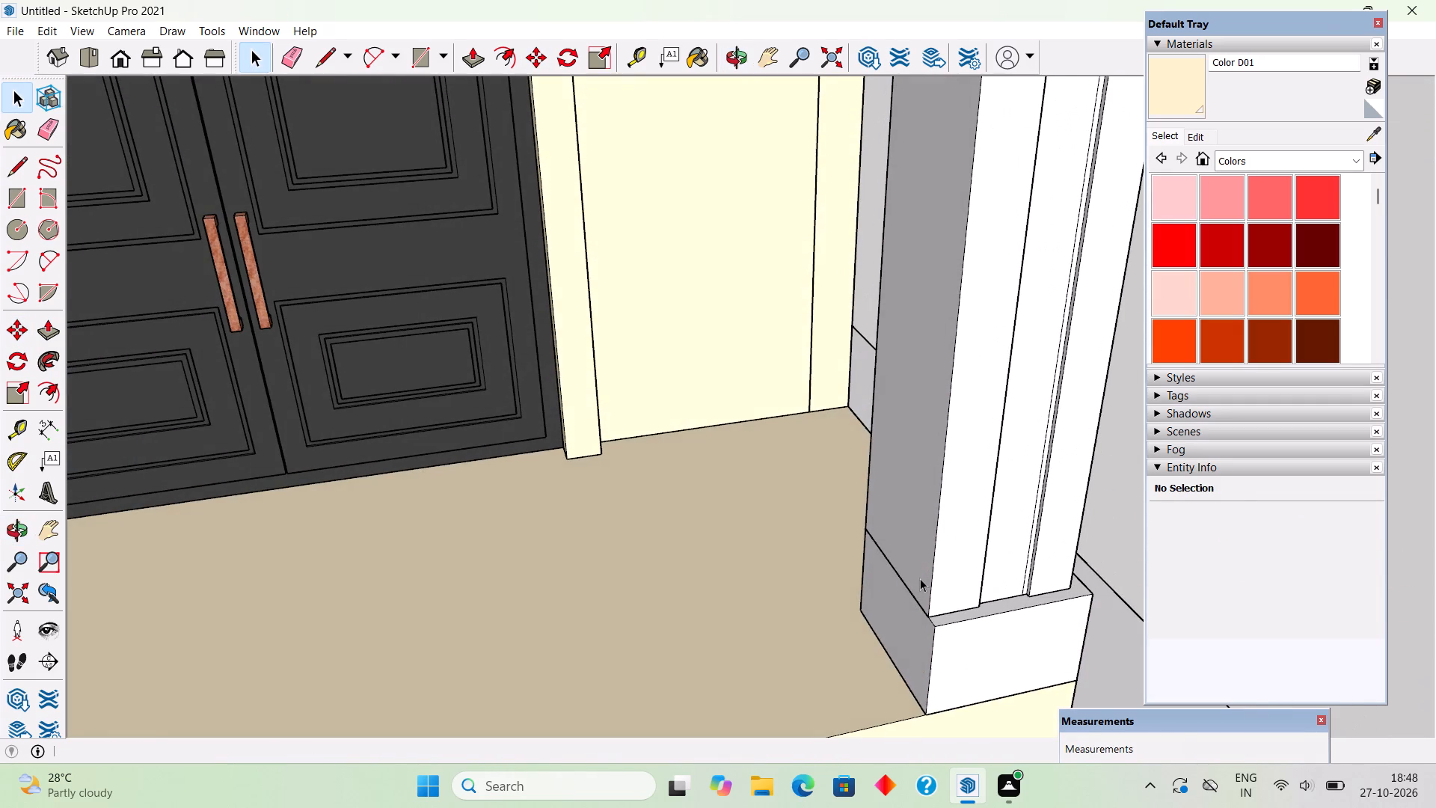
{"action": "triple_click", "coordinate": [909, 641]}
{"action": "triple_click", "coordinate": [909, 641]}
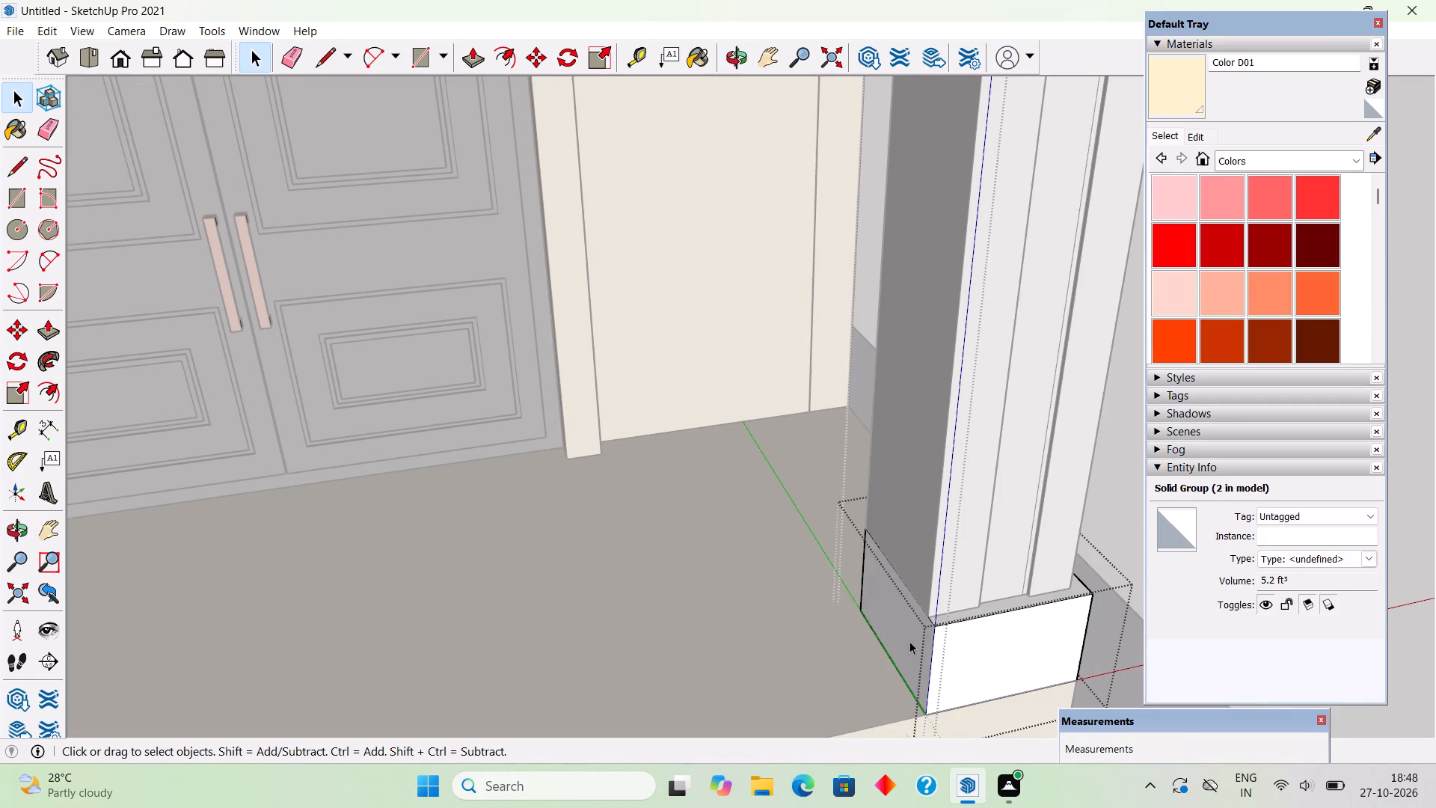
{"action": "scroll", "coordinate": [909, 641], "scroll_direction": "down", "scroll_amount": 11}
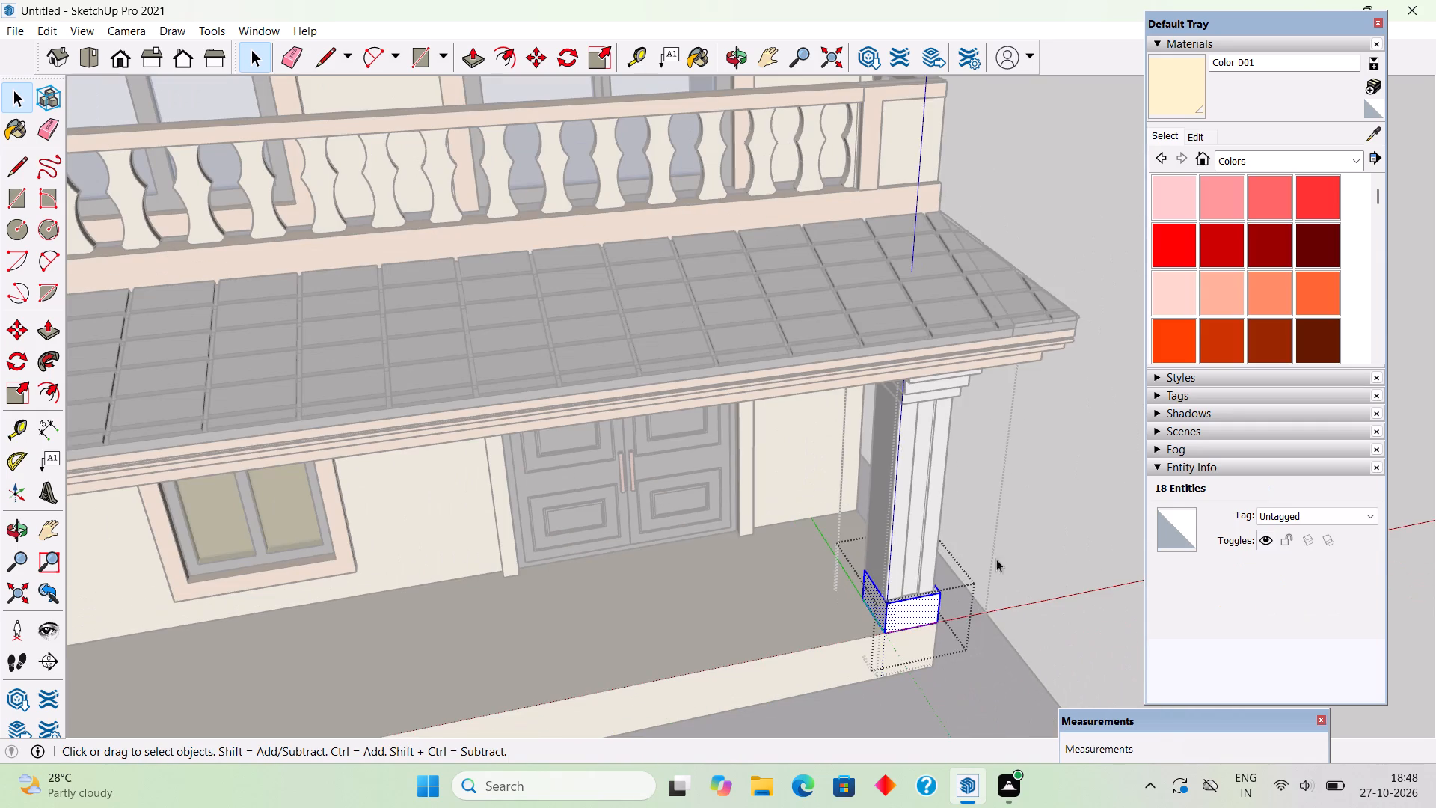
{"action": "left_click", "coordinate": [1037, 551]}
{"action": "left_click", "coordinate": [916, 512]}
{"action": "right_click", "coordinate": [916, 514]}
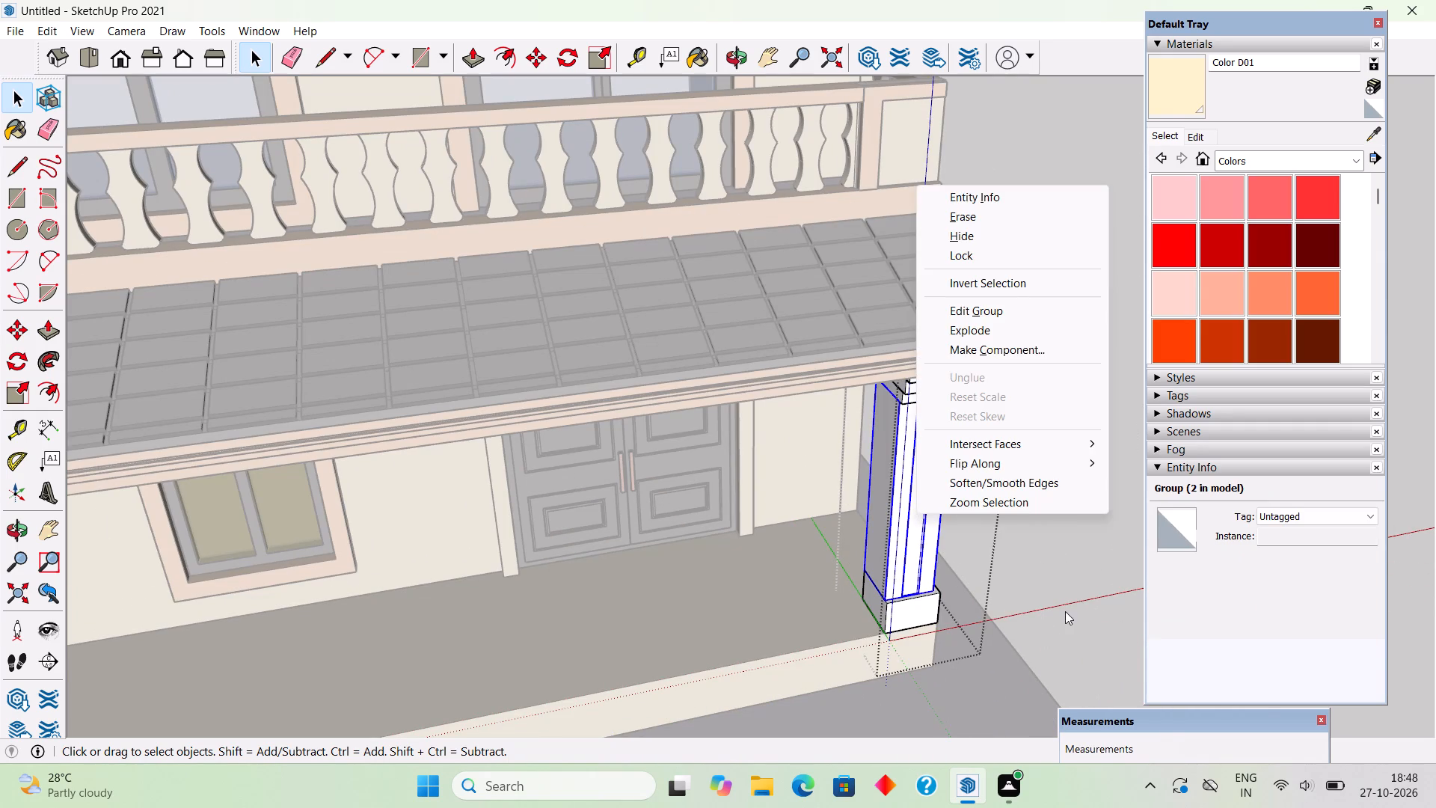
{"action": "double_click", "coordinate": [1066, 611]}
Explode the copied pillar beside the double door into its separate component groups.
{"action": "left_click", "coordinate": [899, 542]}
{"action": "right_click", "coordinate": [900, 542]}
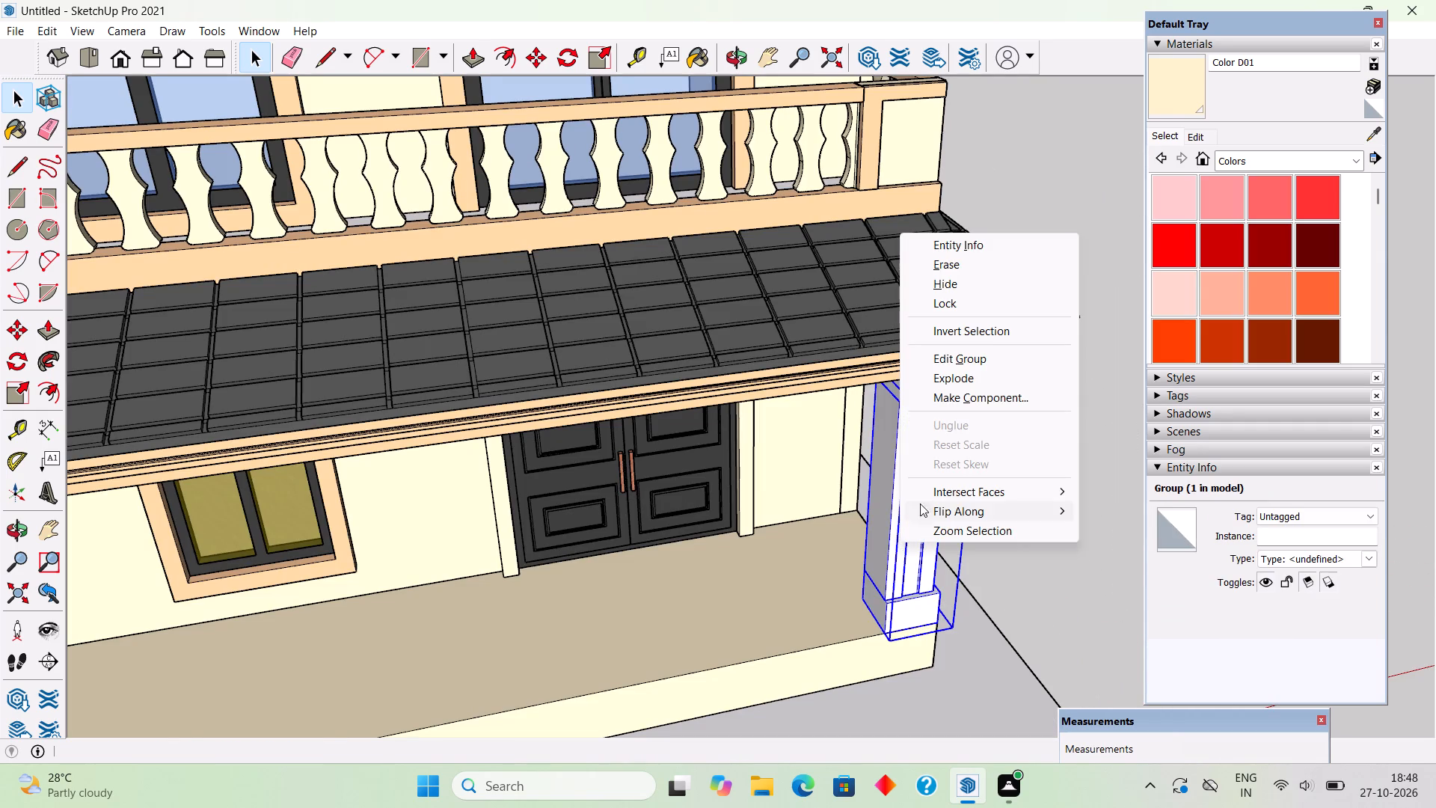
{"action": "left_click", "coordinate": [948, 382]}
Inside the copied pillar's base group, pull the side face toward the double door outward 2".
{"action": "scroll", "coordinate": [919, 492], "scroll_direction": "up", "scroll_amount": 5}
{"action": "middle_click_drag", "start_coordinate": [862, 600], "coordinate": [851, 563]}
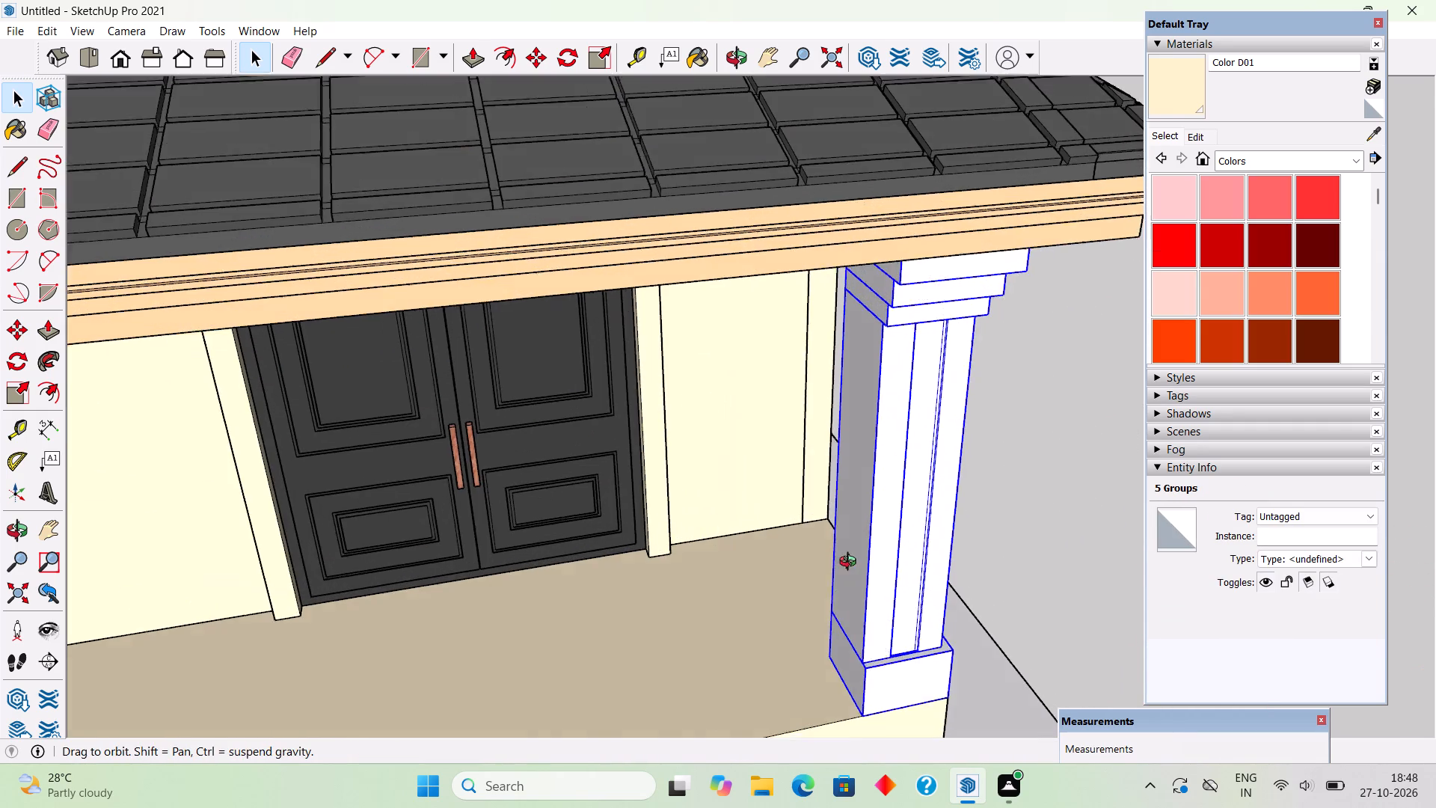
{"action": "middle_click_drag", "start_coordinate": [851, 563], "coordinate": [843, 519]}
{"action": "double_click", "coordinate": [874, 646]}
{"action": "left_click_drag", "start_coordinate": [883, 651], "coordinate": [890, 651]}
{"action": "scroll", "coordinate": [846, 642], "scroll_direction": "up", "scroll_amount": 5}
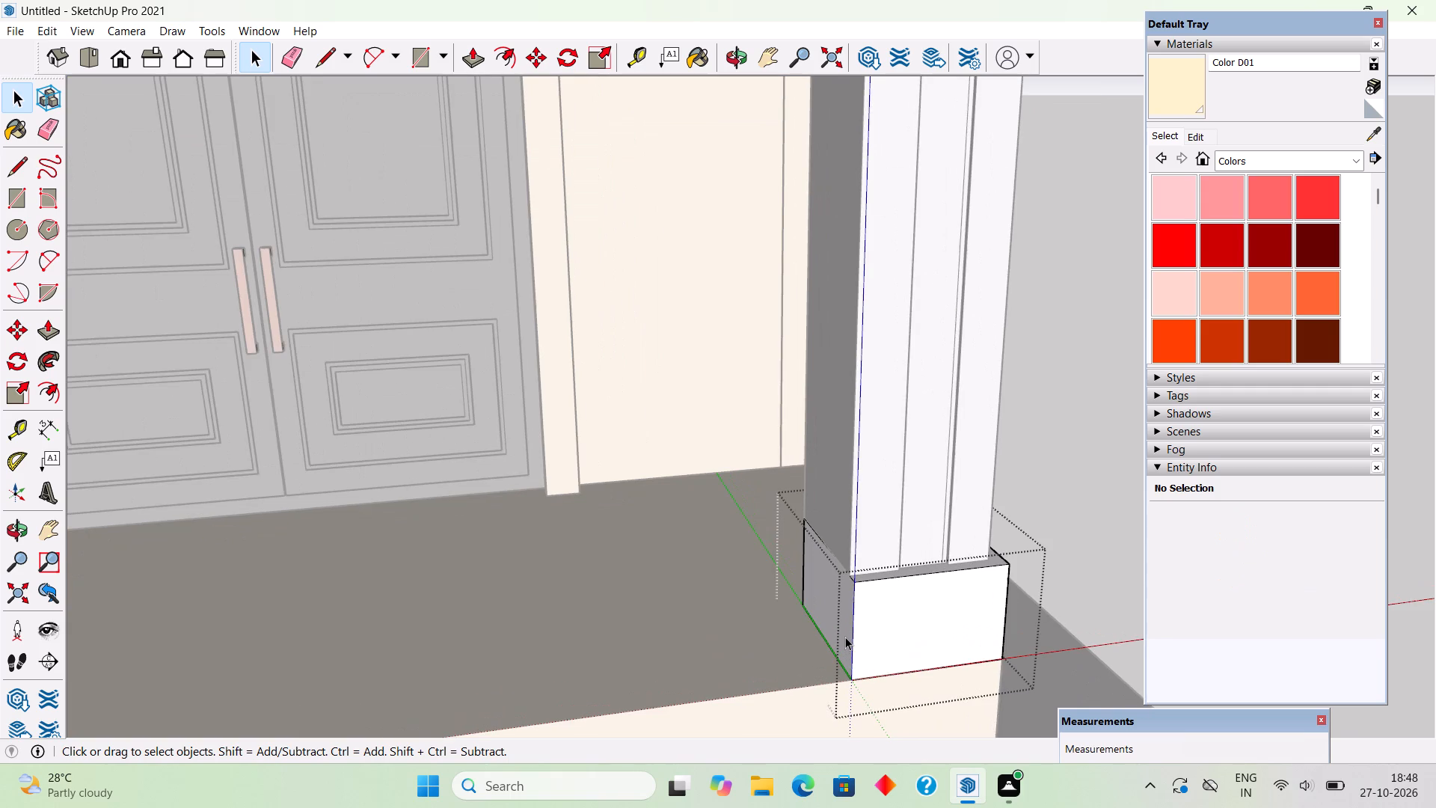
{"action": "left_click", "coordinate": [845, 637]}
{"action": "key", "text": "p"}
{"action": "left_click", "coordinate": [845, 637]}
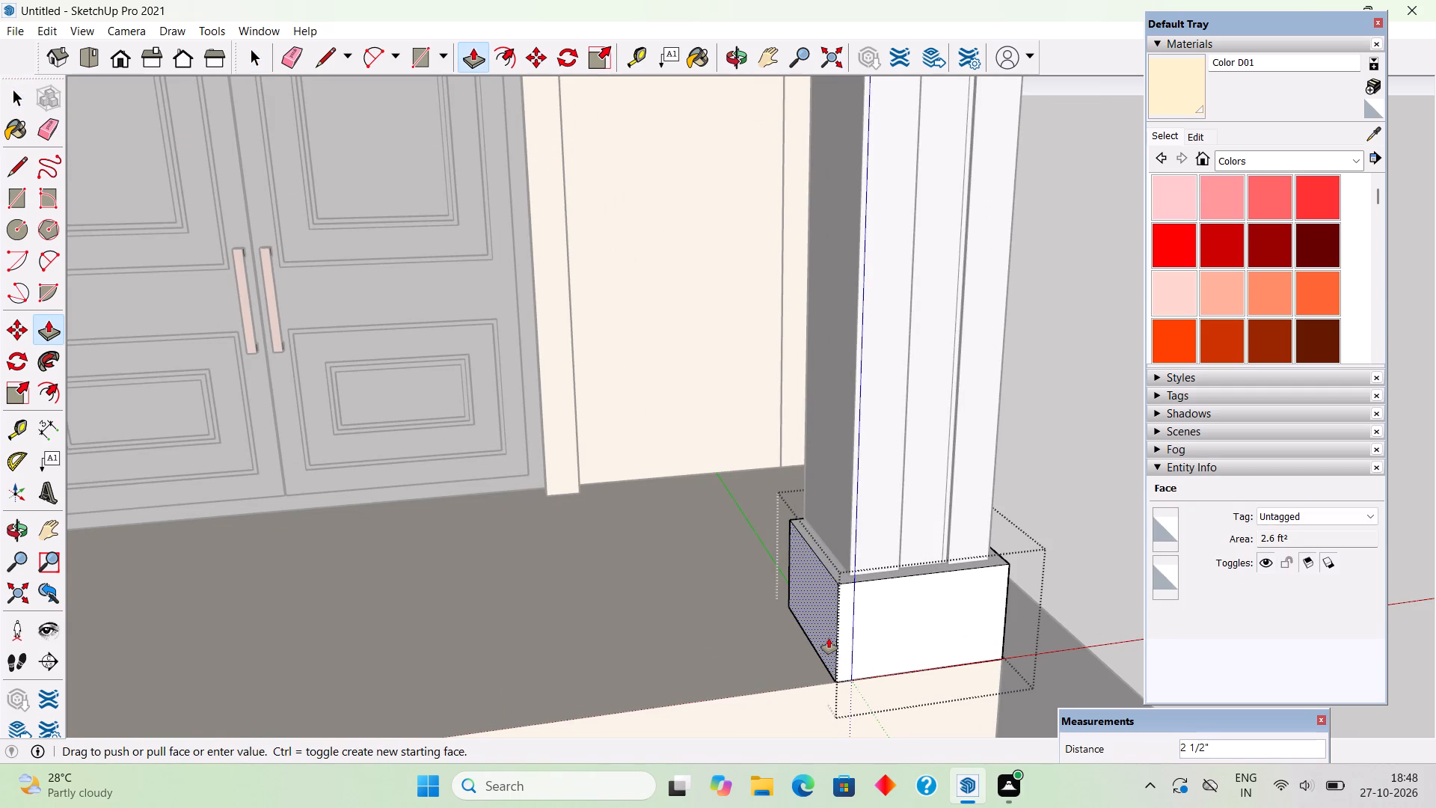
{"action": "type", "text": "2\""}
{"action": "key", "text": "Return"}
{"action": "key", "text": "space"}
{"action": "scroll", "coordinate": [829, 638], "scroll_direction": "down", "scroll_amount": 6}
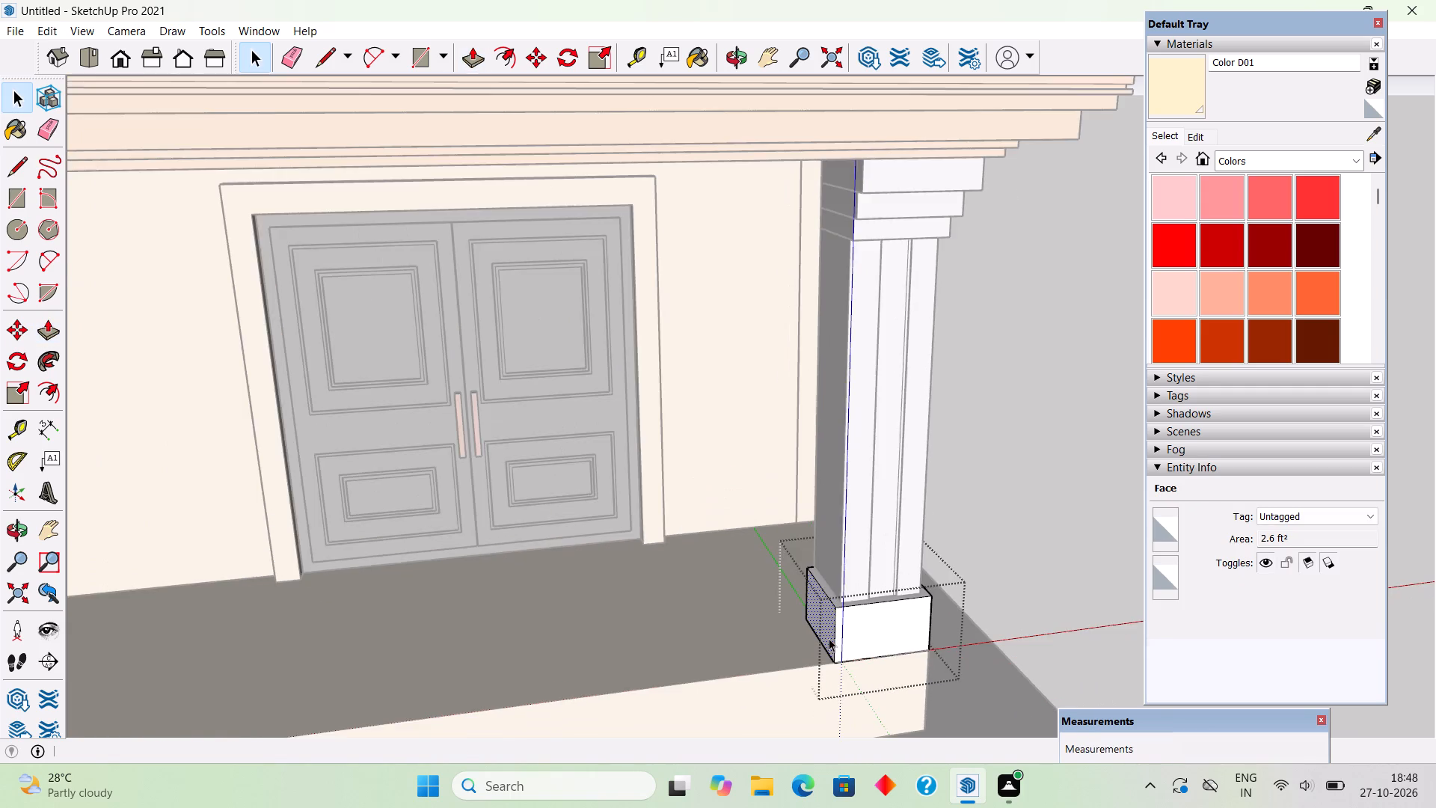
Inside the copied pillar's lowest capital band group, pull the side face toward the double door outward 2".
{"action": "scroll", "coordinate": [829, 638], "scroll_direction": "down", "scroll_amount": 4}
{"action": "left_click", "coordinate": [1061, 443]}
{"action": "middle_click_drag", "start_coordinate": [930, 429], "coordinate": [969, 298]}
{"action": "scroll", "coordinate": [963, 283], "scroll_direction": "up", "scroll_amount": 4}
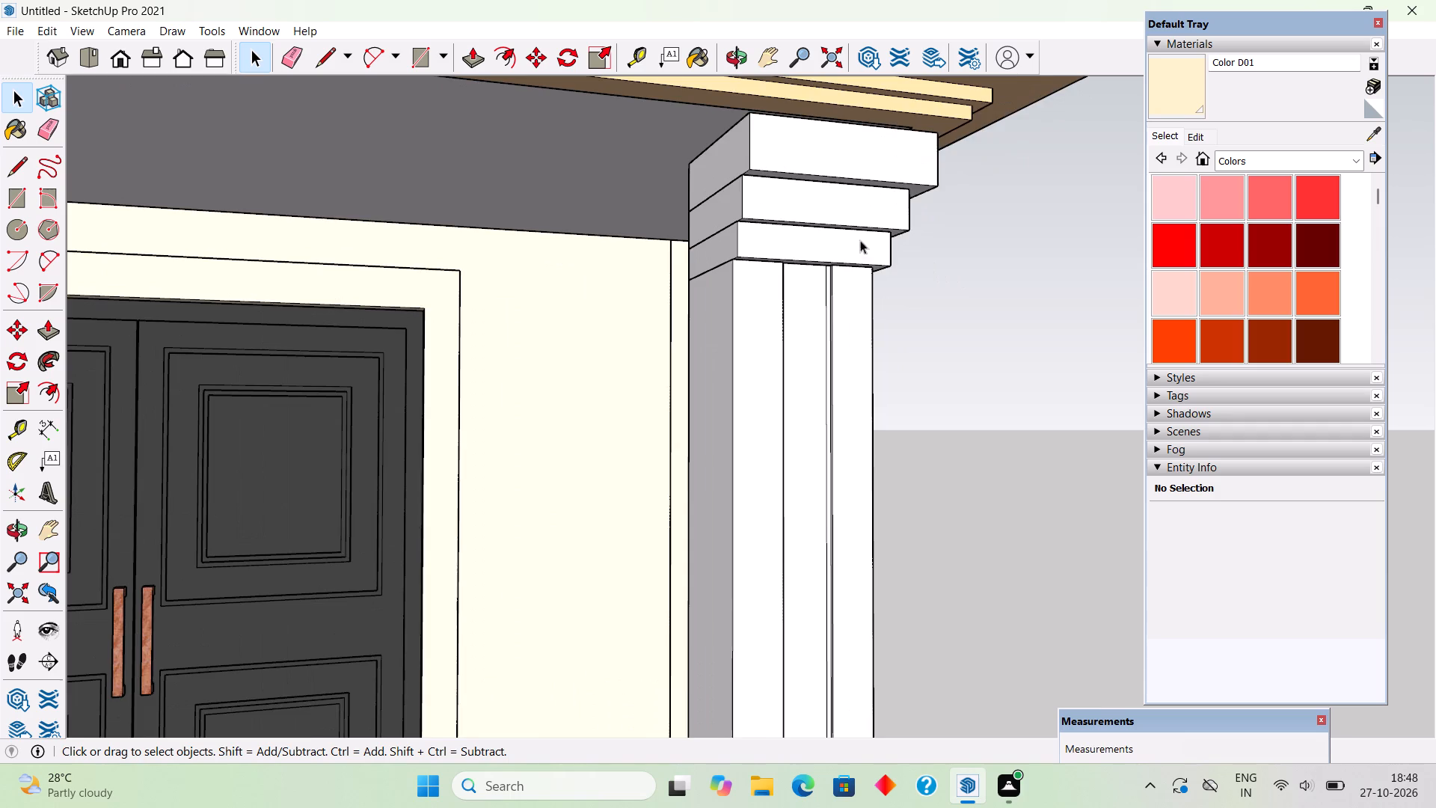
{"action": "scroll", "coordinate": [860, 240], "scroll_direction": "up", "scroll_amount": 9}
{"action": "triple_click", "coordinate": [770, 242]}
{"action": "middle_click_drag", "start_coordinate": [636, 272], "coordinate": [604, 301]}
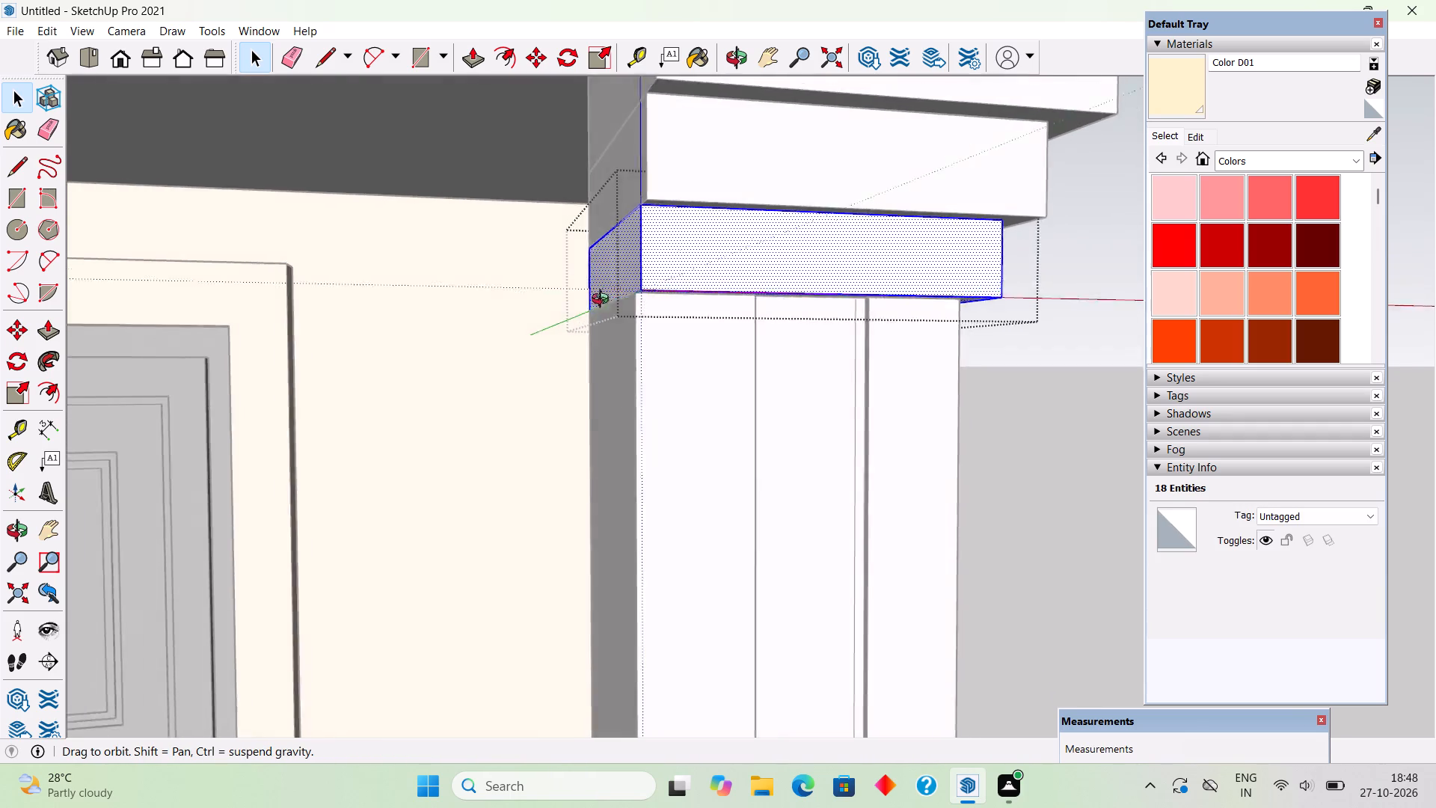
{"action": "middle_click_drag", "start_coordinate": [604, 301], "coordinate": [705, 265]}
{"action": "key", "text": "p"}
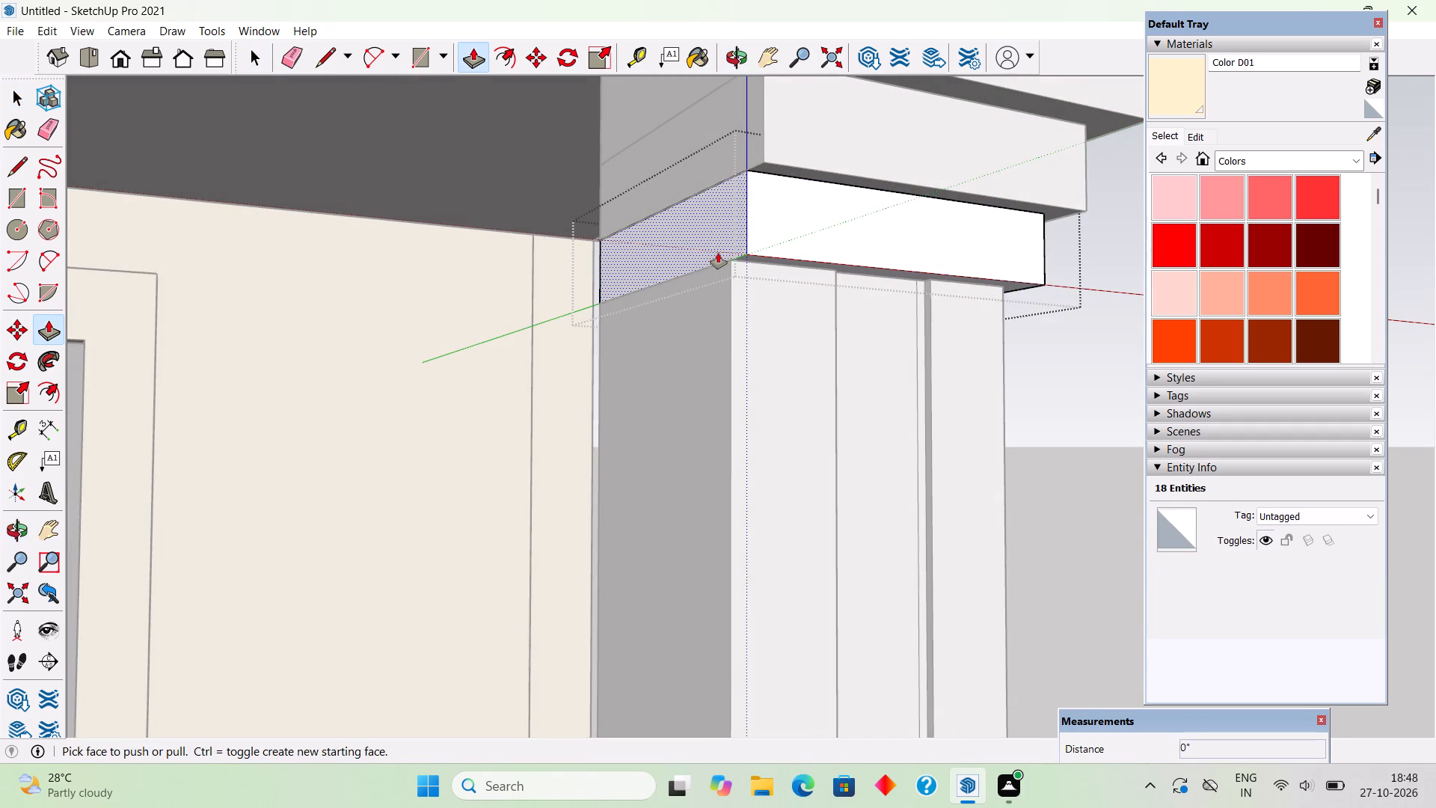
{"action": "left_click", "coordinate": [718, 253]}
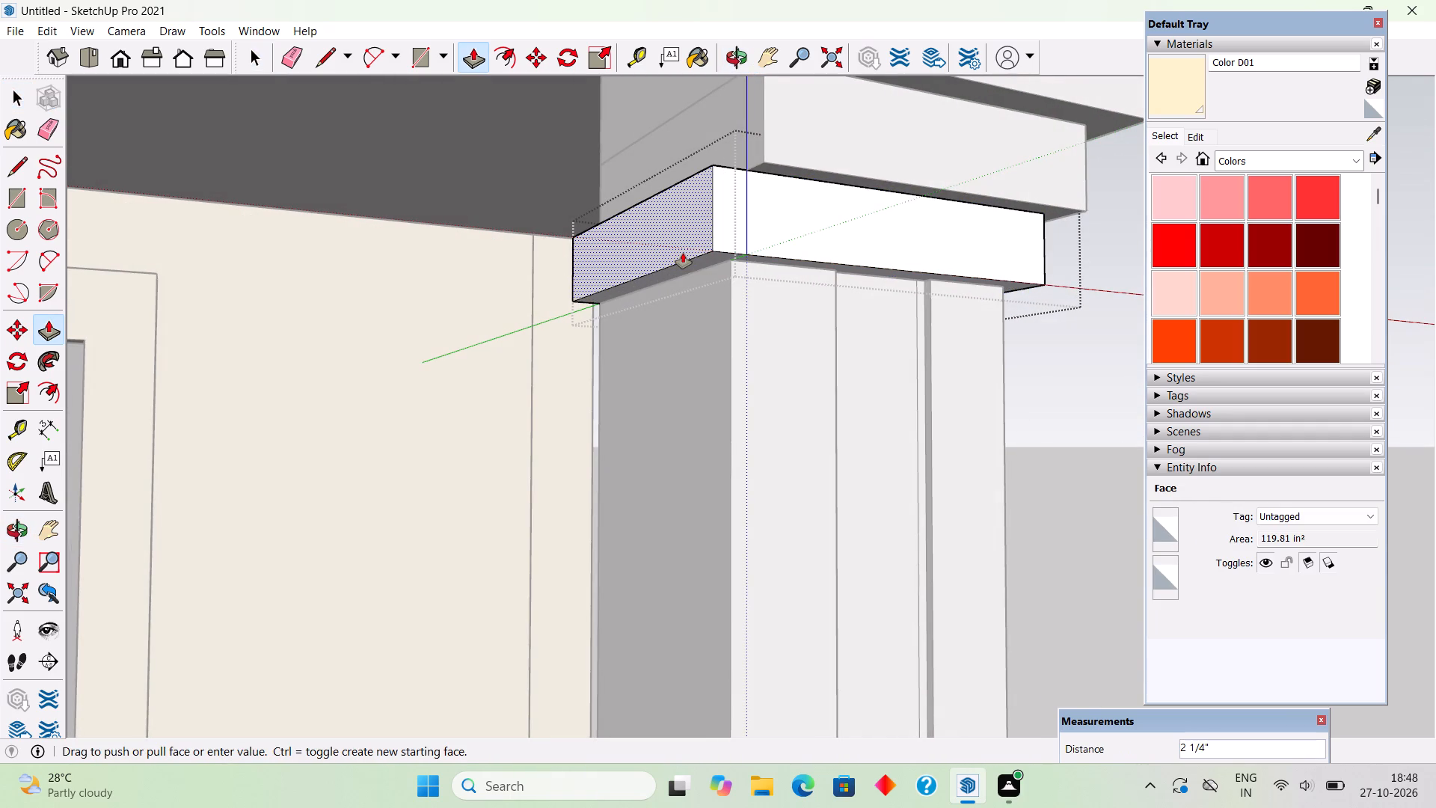
{"action": "type", "text": "2\""}
{"action": "key", "text": "Return"}
{"action": "key", "text": "space"}
Inside the copied pillar's middle capital band group, pull the side face toward the double door outward 4".
{"action": "middle_click_drag", "start_coordinate": [738, 269], "coordinate": [669, 420]}
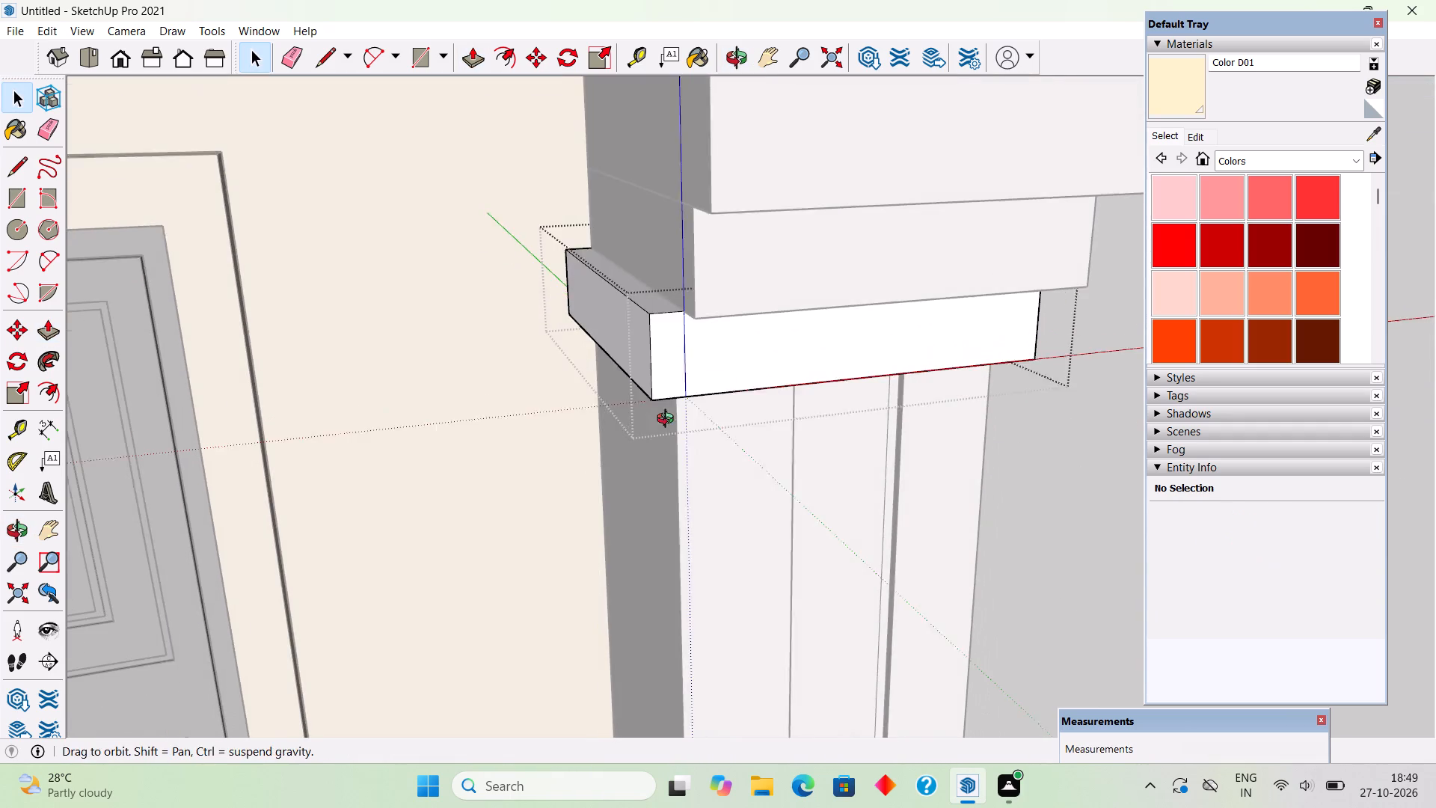
{"action": "middle_click_drag", "start_coordinate": [669, 420], "coordinate": [668, 407]}
{"action": "triple_click", "coordinate": [722, 266]}
{"action": "key", "text": "p"}
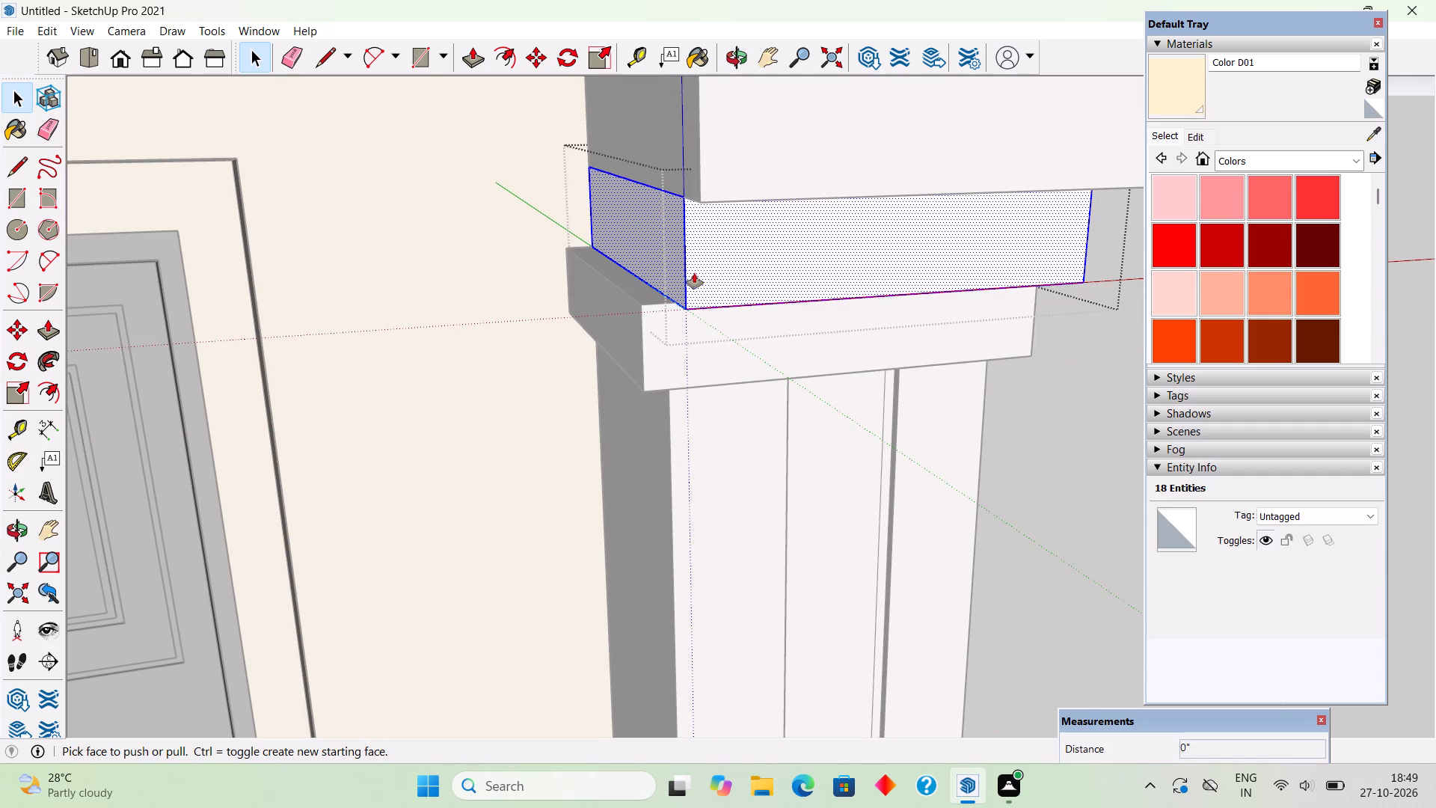
{"action": "left_click", "coordinate": [639, 242]}
{"action": "type", "text": "4\""}
{"action": "key", "text": "Return"}
{"action": "middle_click_drag", "start_coordinate": [657, 340], "coordinate": [625, 169]}
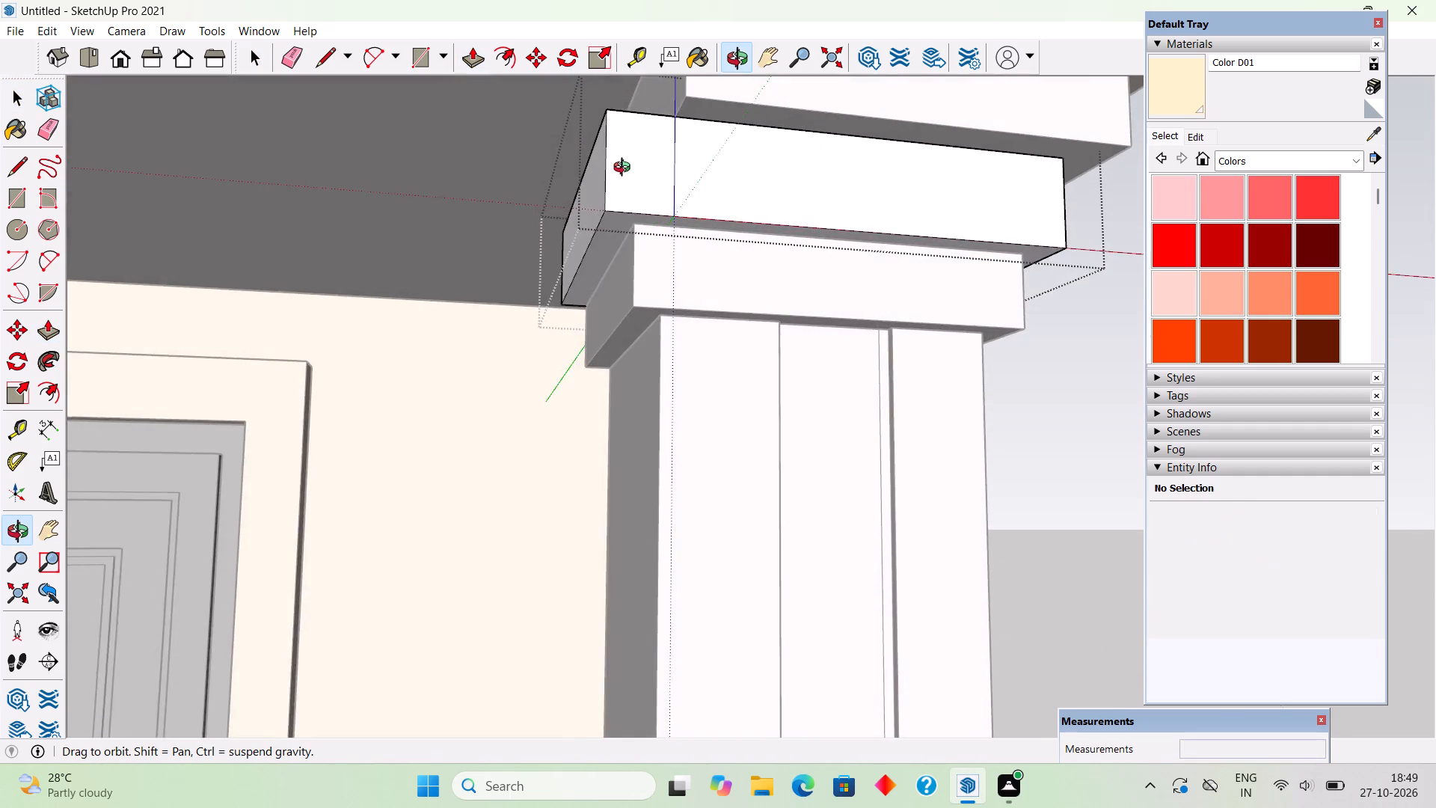
{"action": "middle_click_drag", "start_coordinate": [625, 169], "coordinate": [547, 201]}
{"action": "scroll", "coordinate": [547, 201], "scroll_direction": "down", "scroll_amount": 2}
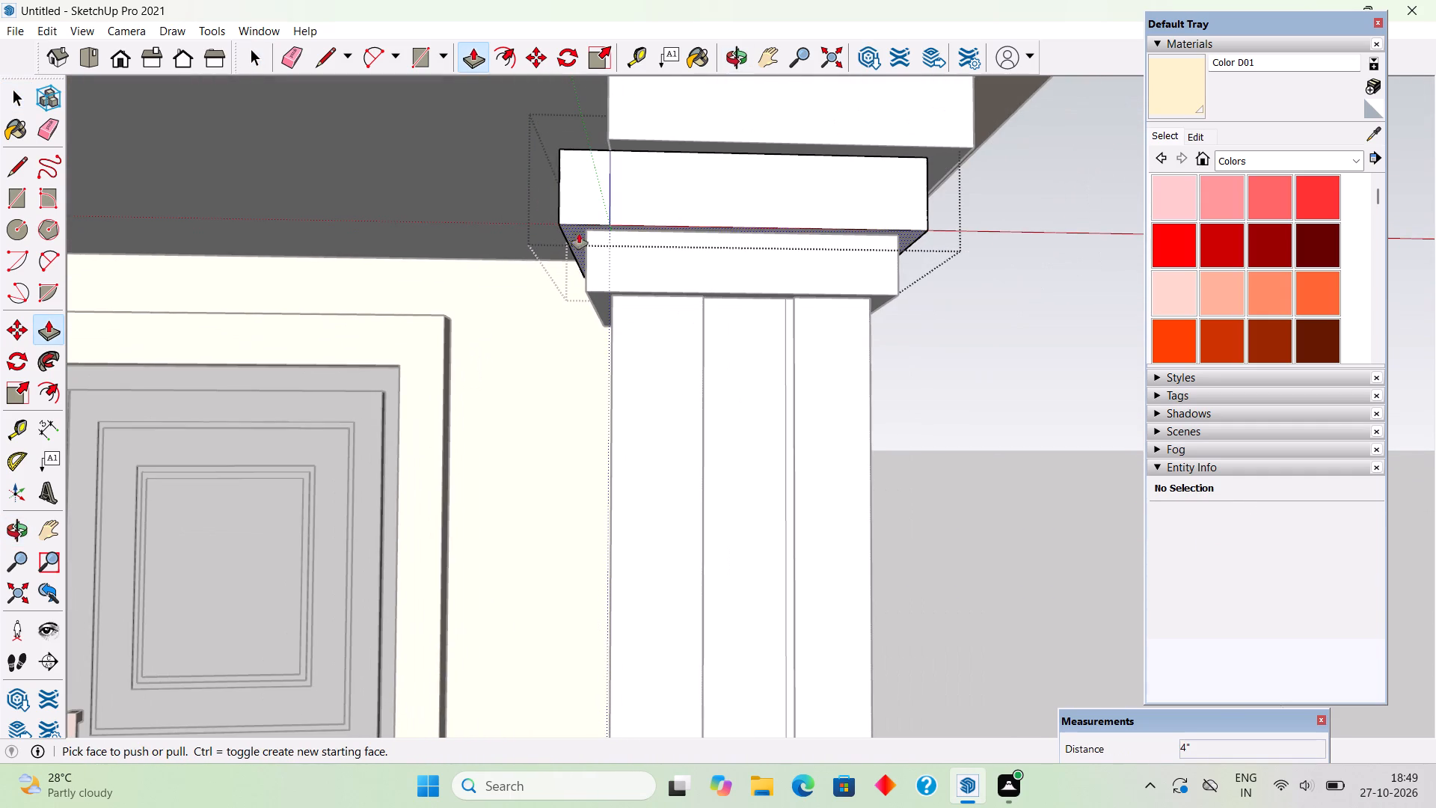
{"action": "key", "text": "space"}
{"action": "left_click", "coordinate": [982, 358]}
Inside the copied pillar's top capital band group, pull the side face toward the double door outward 6", plus a further 1".
{"action": "triple_click", "coordinate": [667, 124]}
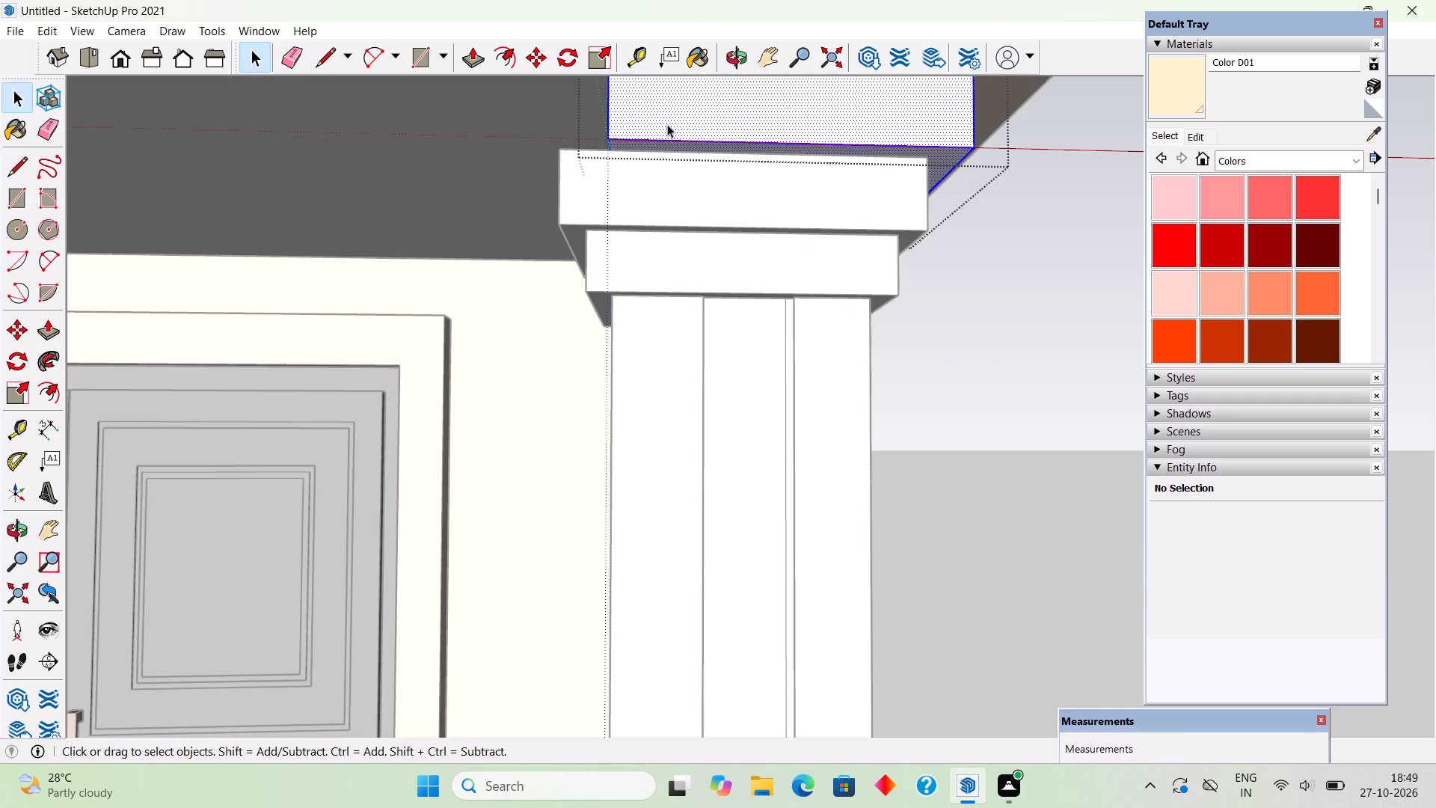
{"action": "middle_click_drag", "start_coordinate": [718, 202], "coordinate": [789, 222]}
{"action": "key", "text": "p"}
{"action": "left_click", "coordinate": [648, 121]}
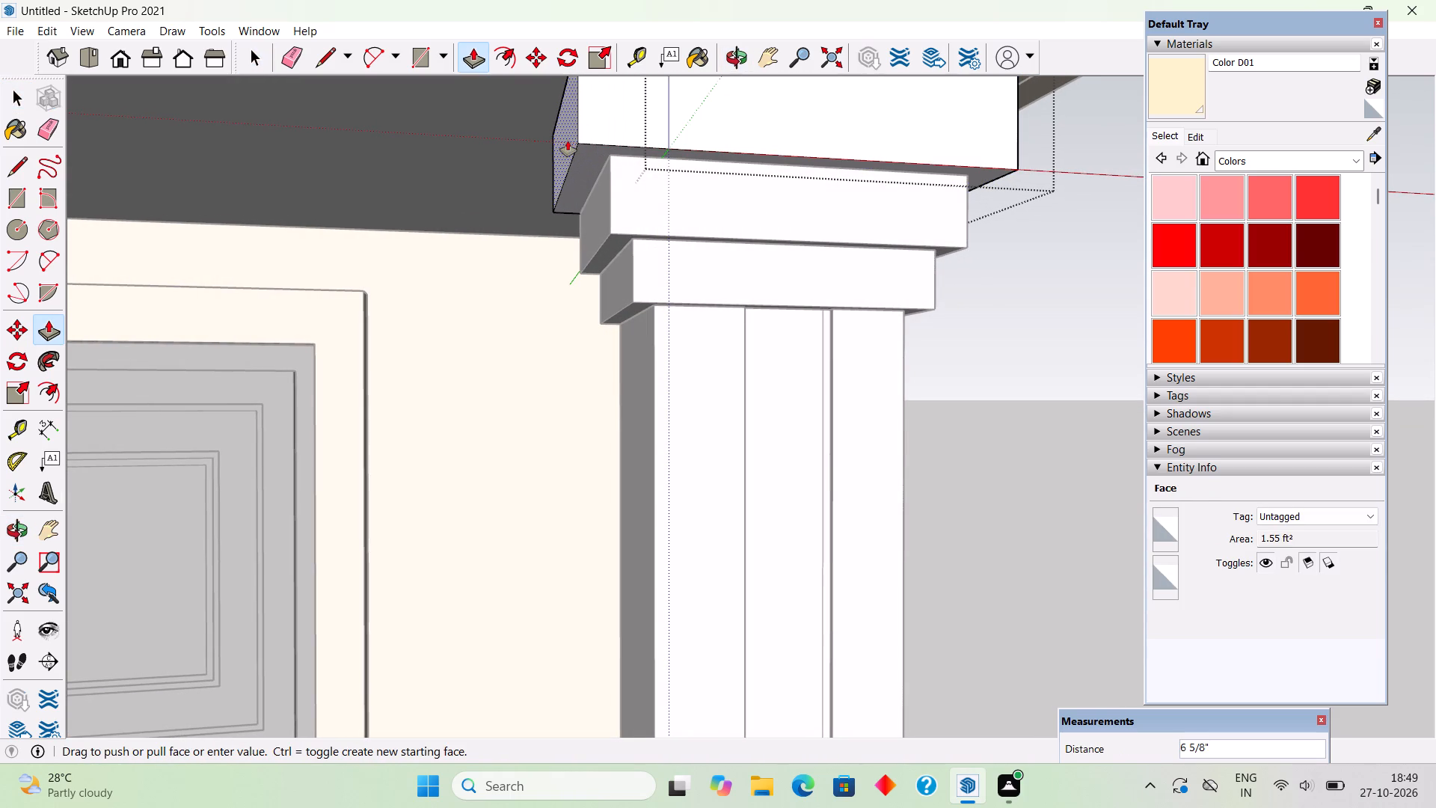
{"action": "type", "text": "6\""}
{"action": "key", "text": "Return"}
{"action": "left_click", "coordinate": [580, 137]}
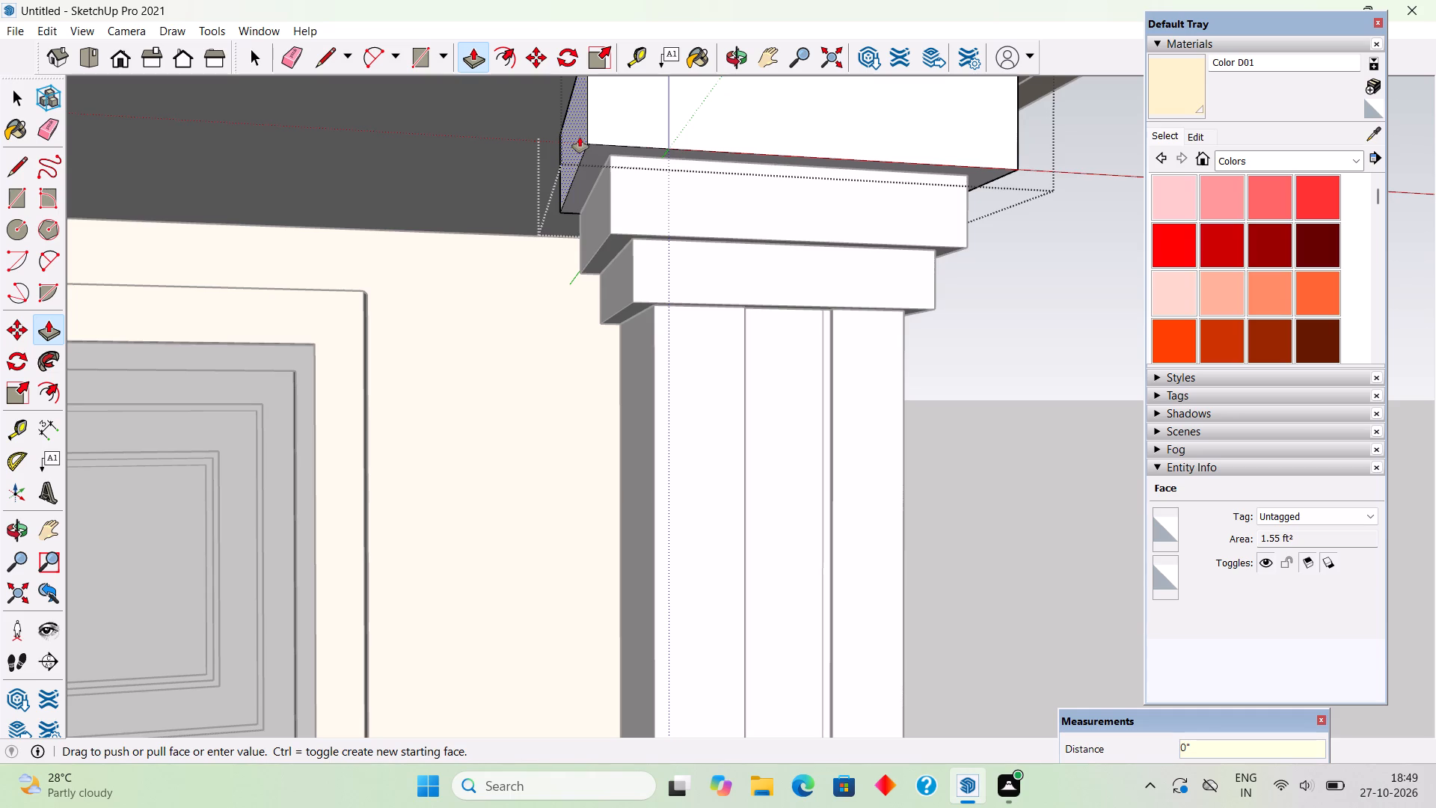
{"action": "type", "text": "1\""}
{"action": "key", "text": "Return"}
{"action": "key", "text": "space"}
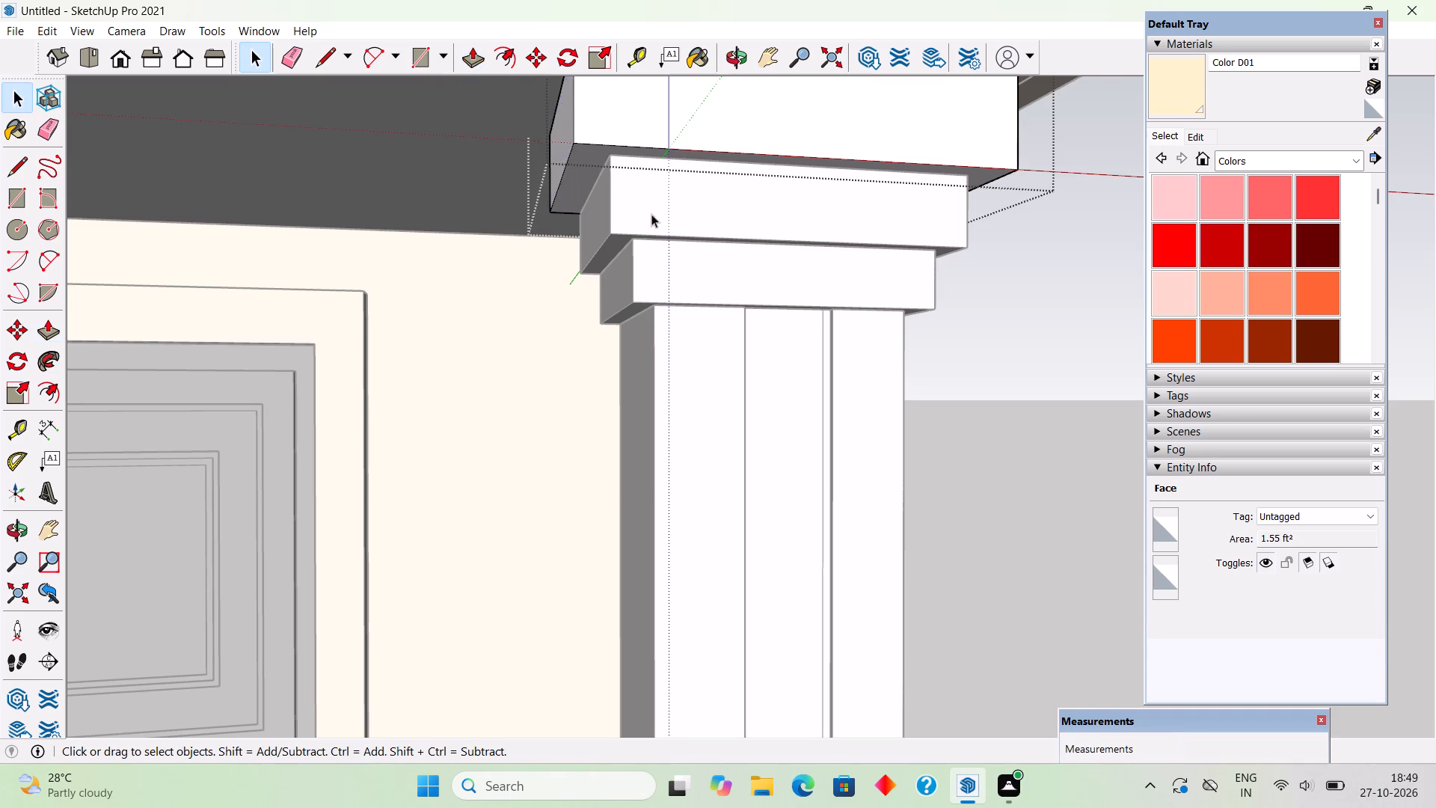
{"action": "scroll", "coordinate": [788, 318], "scroll_direction": "down", "scroll_amount": 4}
{"action": "left_click", "coordinate": [975, 401]}
Examine both porch pillars, the canopy and the whole house front from several angles, above and below.
{"action": "scroll", "coordinate": [975, 396], "scroll_direction": "down", "scroll_amount": 16}
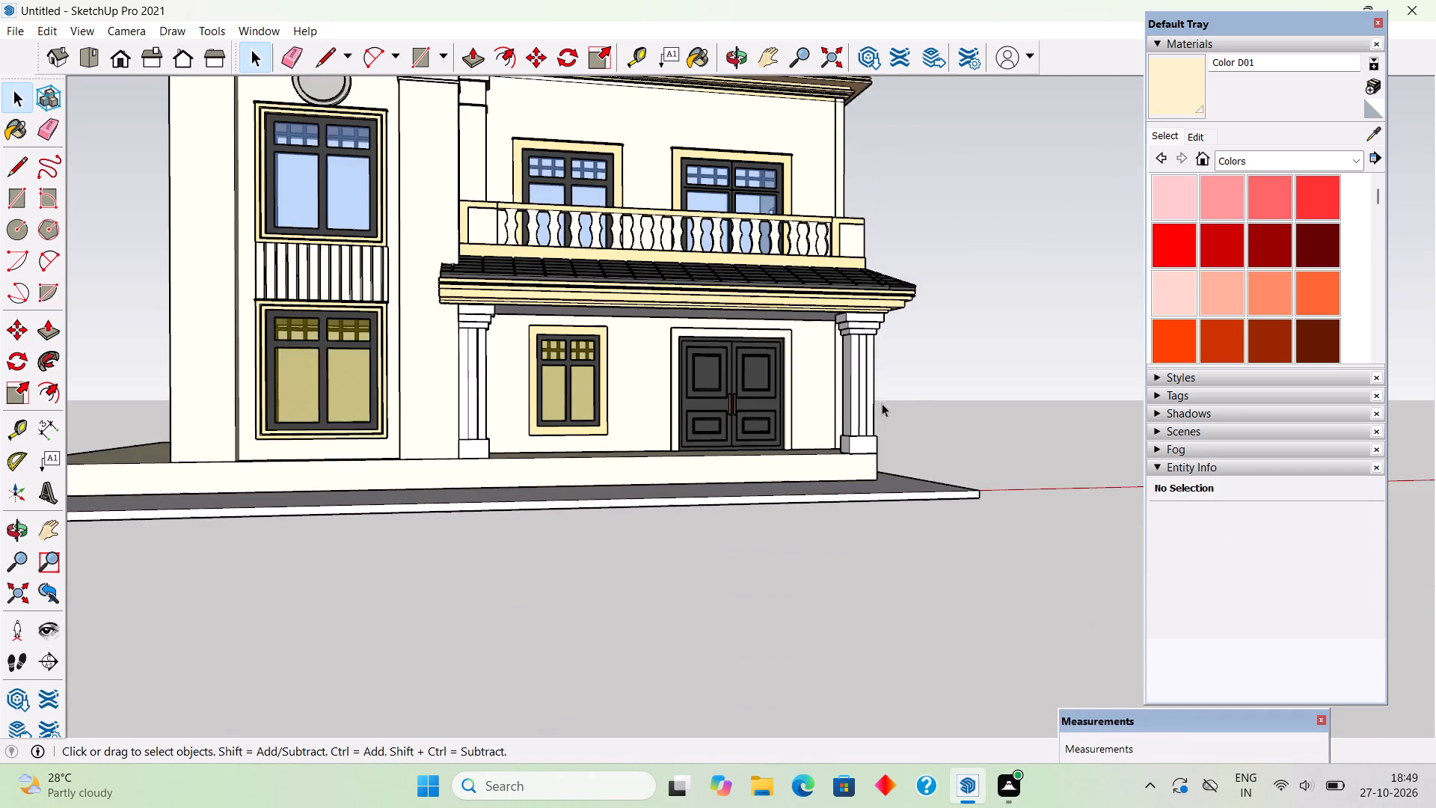
{"action": "middle_click_drag", "start_coordinate": [881, 420], "coordinate": [715, 495]}
{"action": "scroll", "coordinate": [715, 495], "scroll_direction": "down", "scroll_amount": 3}
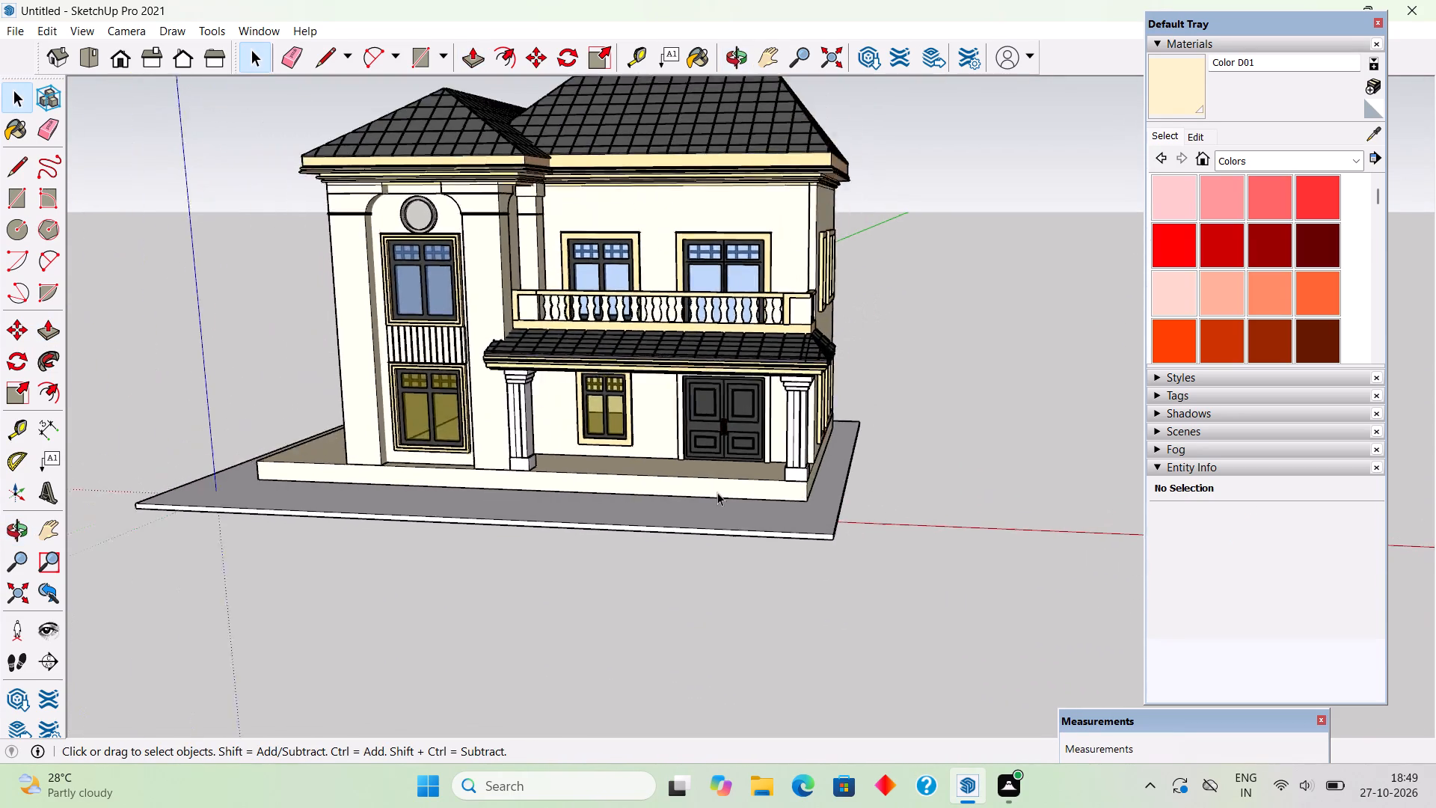
{"action": "scroll", "coordinate": [717, 492], "scroll_direction": "down", "scroll_amount": 3}
{"action": "scroll", "coordinate": [818, 495], "scroll_direction": "up", "scroll_amount": 4}
{"action": "middle_click_drag", "start_coordinate": [764, 486], "coordinate": [805, 438]}
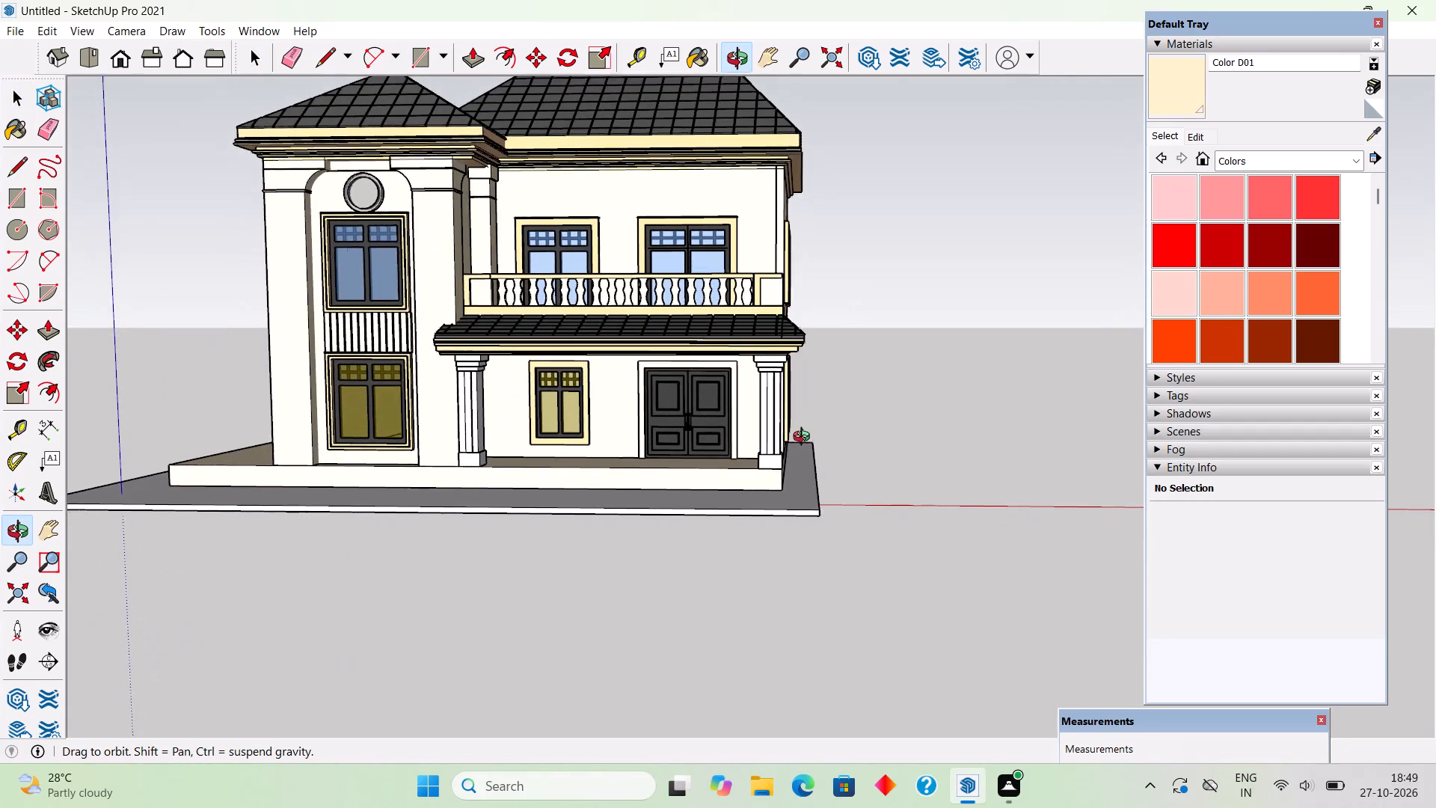
{"action": "middle_click_drag", "start_coordinate": [805, 438], "coordinate": [805, 438]}
{"action": "scroll", "coordinate": [805, 438], "scroll_direction": "up", "scroll_amount": 2}
{"action": "scroll", "coordinate": [752, 363], "scroll_direction": "up", "scroll_amount": 1}
{"action": "middle_click_drag", "start_coordinate": [752, 359], "coordinate": [641, 192]}
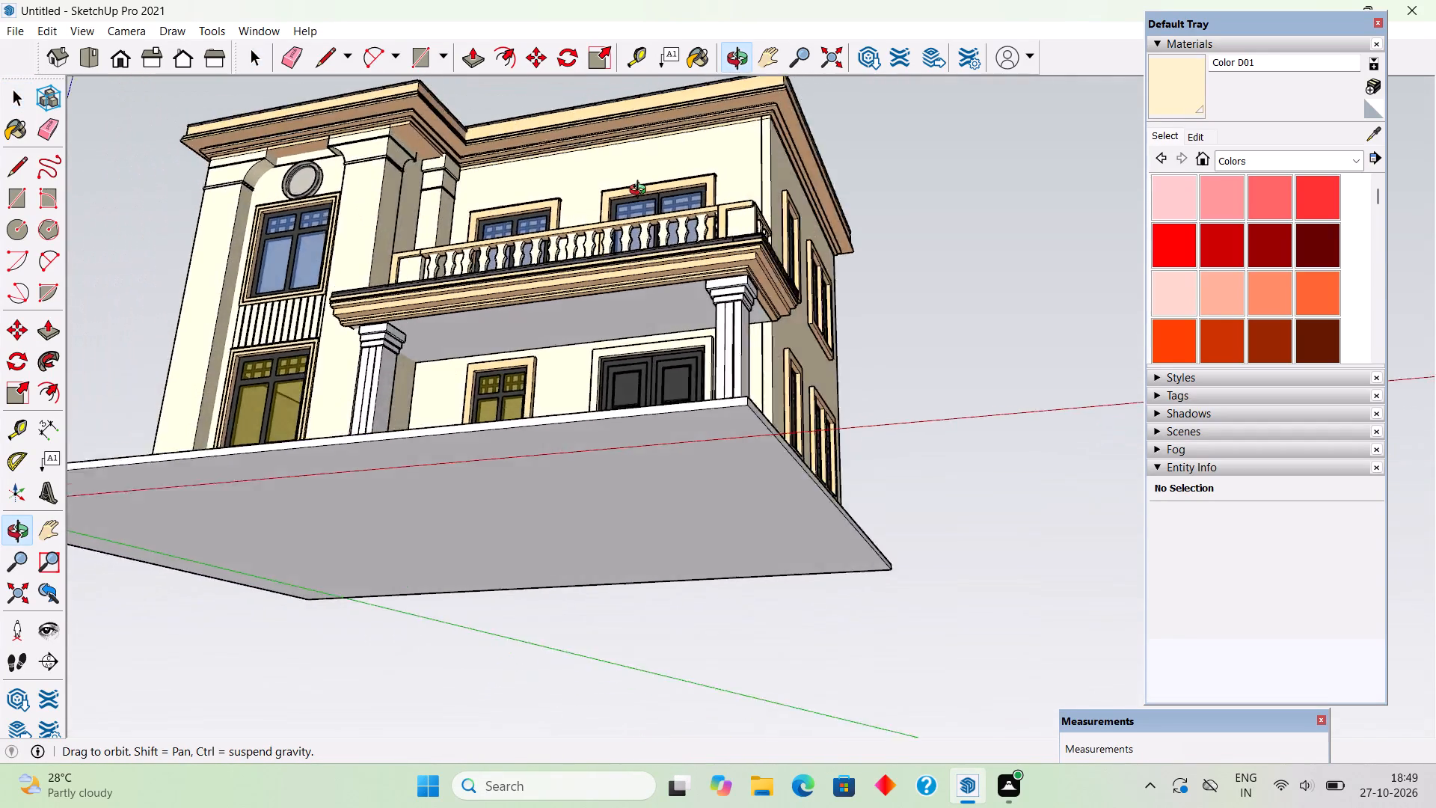
{"action": "middle_click_drag", "start_coordinate": [641, 192], "coordinate": [623, 425]}
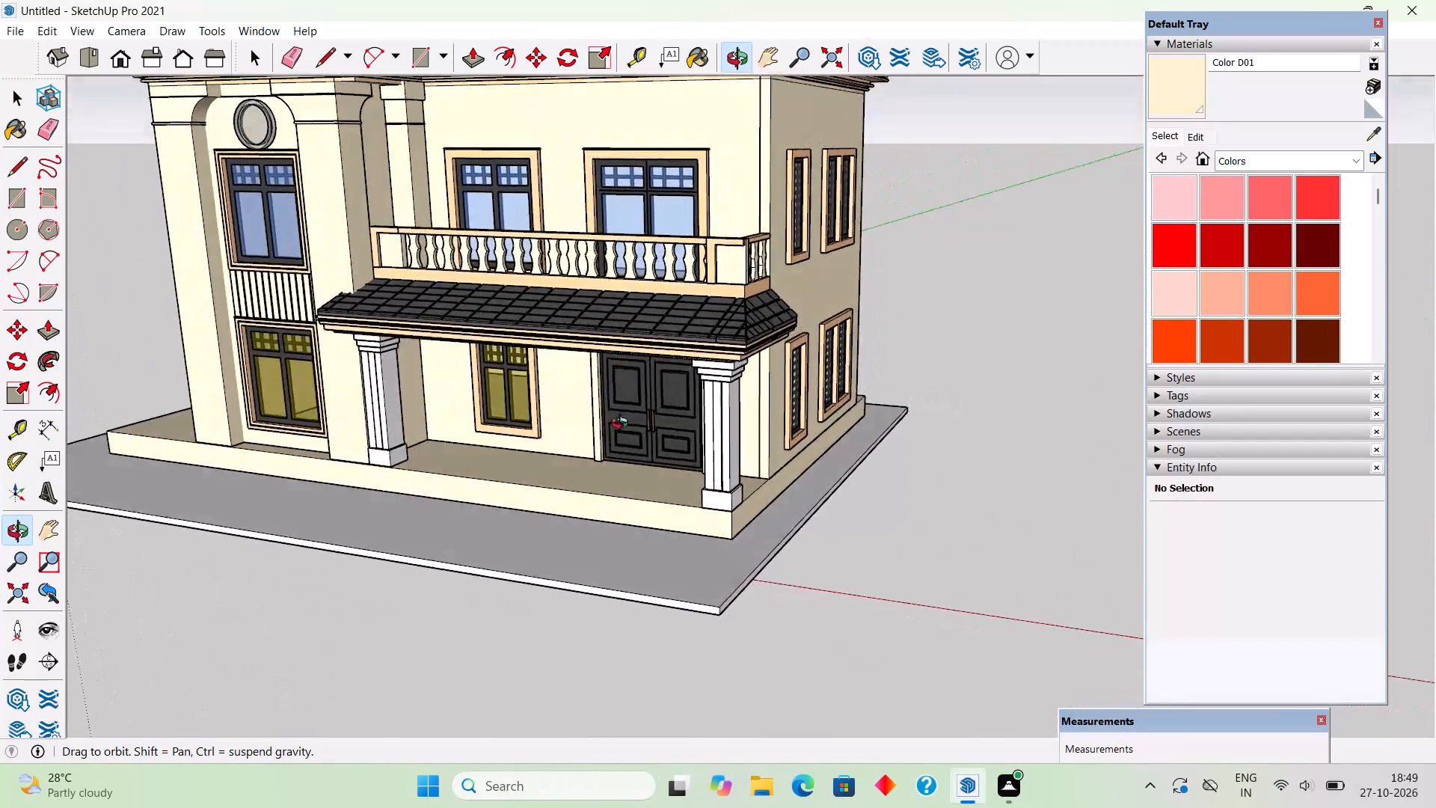
{"action": "middle_click_drag", "start_coordinate": [623, 425], "coordinate": [623, 423]}
{"action": "scroll", "coordinate": [623, 420], "scroll_direction": "down", "scroll_amount": 4}
{"action": "middle_click_drag", "start_coordinate": [630, 491], "coordinate": [712, 552]}
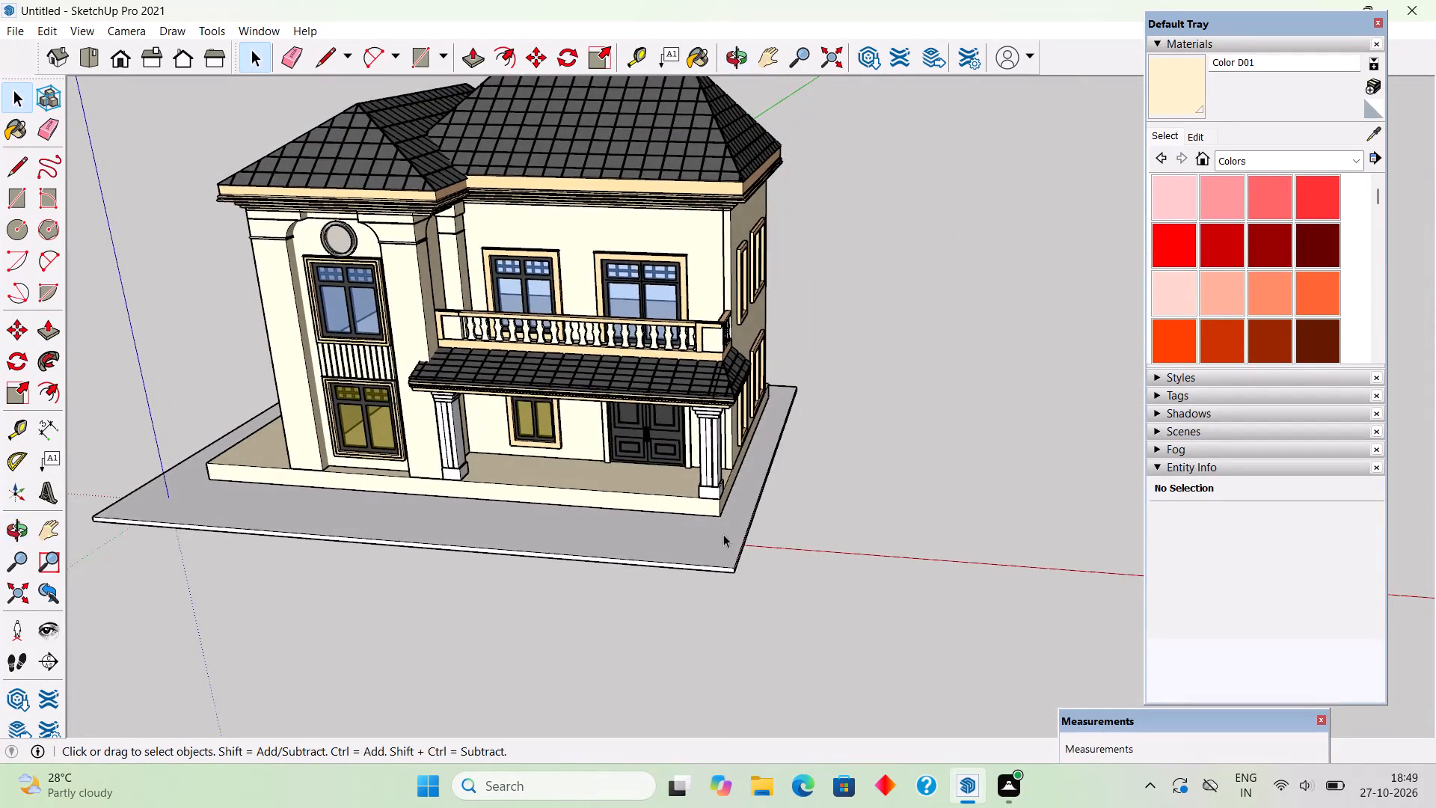
From 1' down the porch slab's outer front corner, draw a step profile 1' out along the green axis, about 1' down, and back to the slab's bottom corner.
{"action": "scroll", "coordinate": [724, 529], "scroll_direction": "up", "scroll_amount": 8}
{"action": "middle_click_drag", "start_coordinate": [803, 484], "coordinate": [471, 513]}
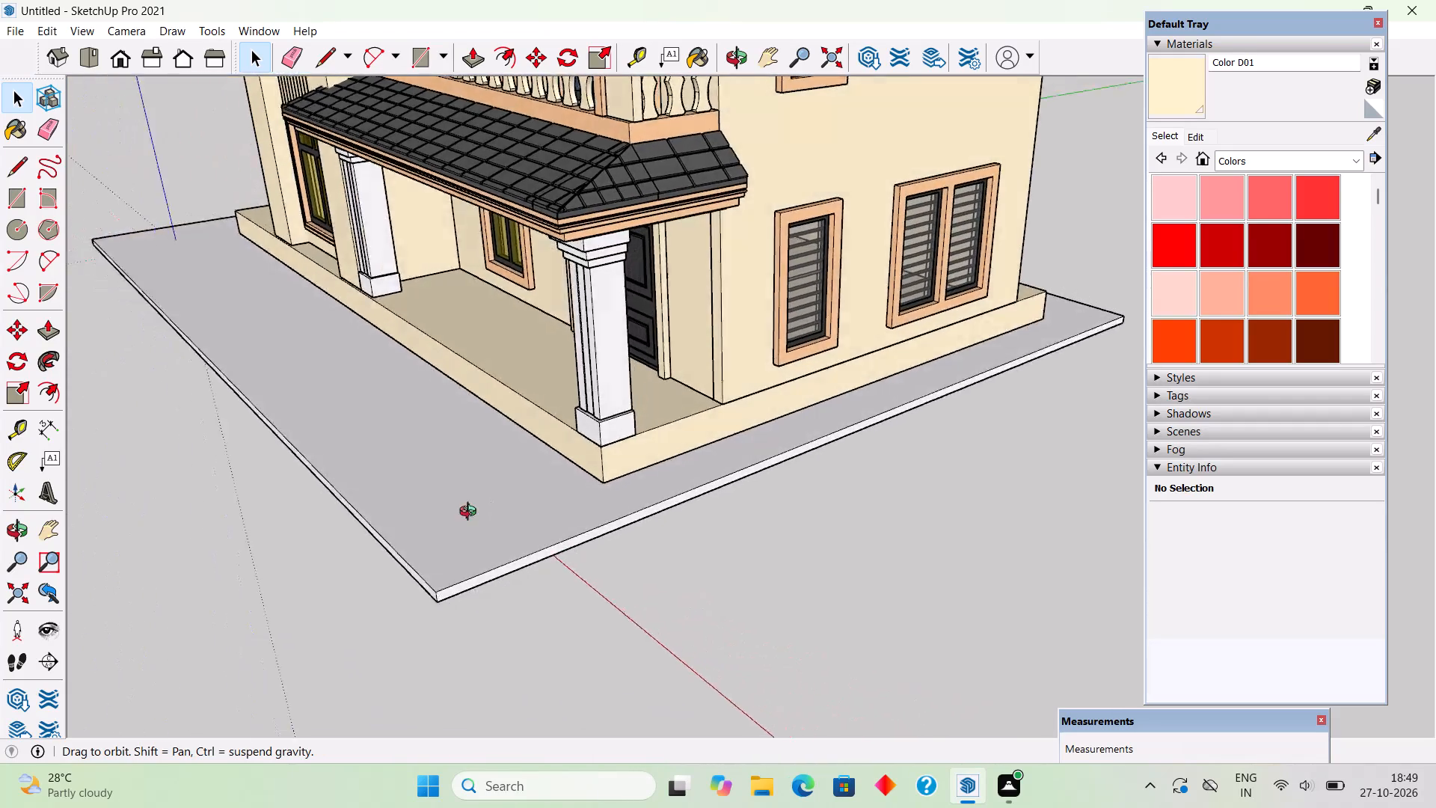
{"action": "middle_click_drag", "start_coordinate": [471, 513], "coordinate": [441, 510]}
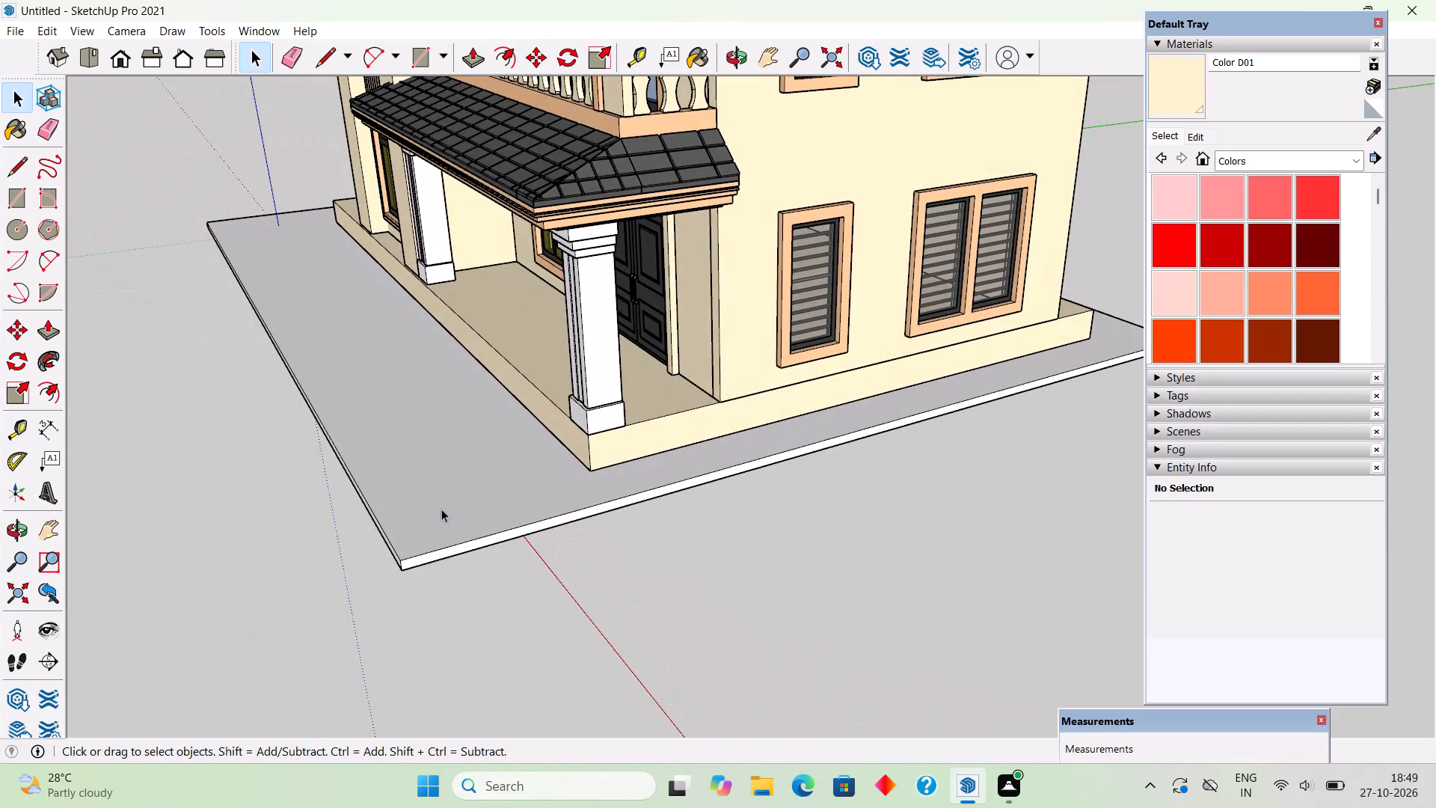
{"action": "middle_click_drag", "start_coordinate": [583, 487], "coordinate": [564, 435]}
{"action": "scroll", "coordinate": [566, 430], "scroll_direction": "up", "scroll_amount": 9}
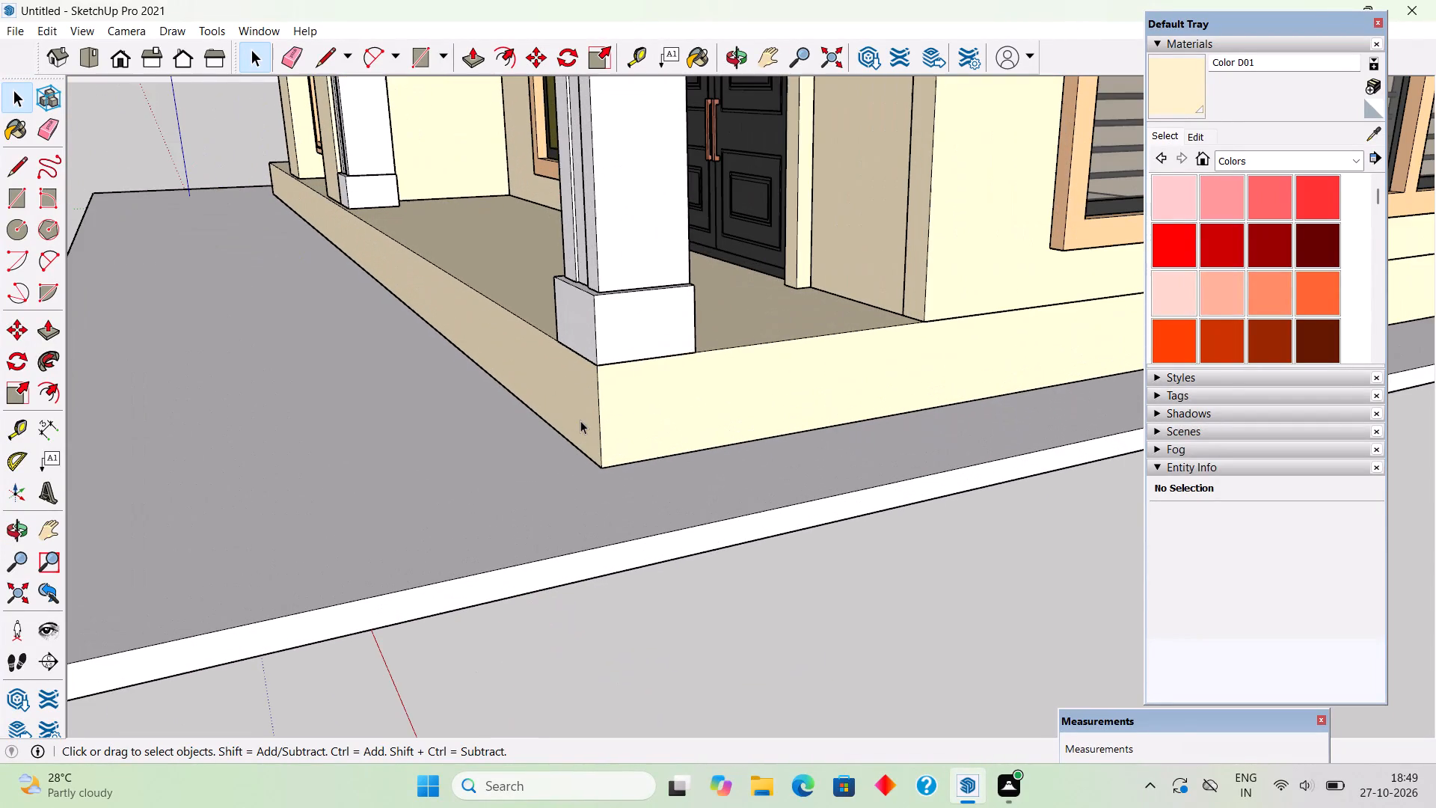
{"action": "key", "text": "r"}
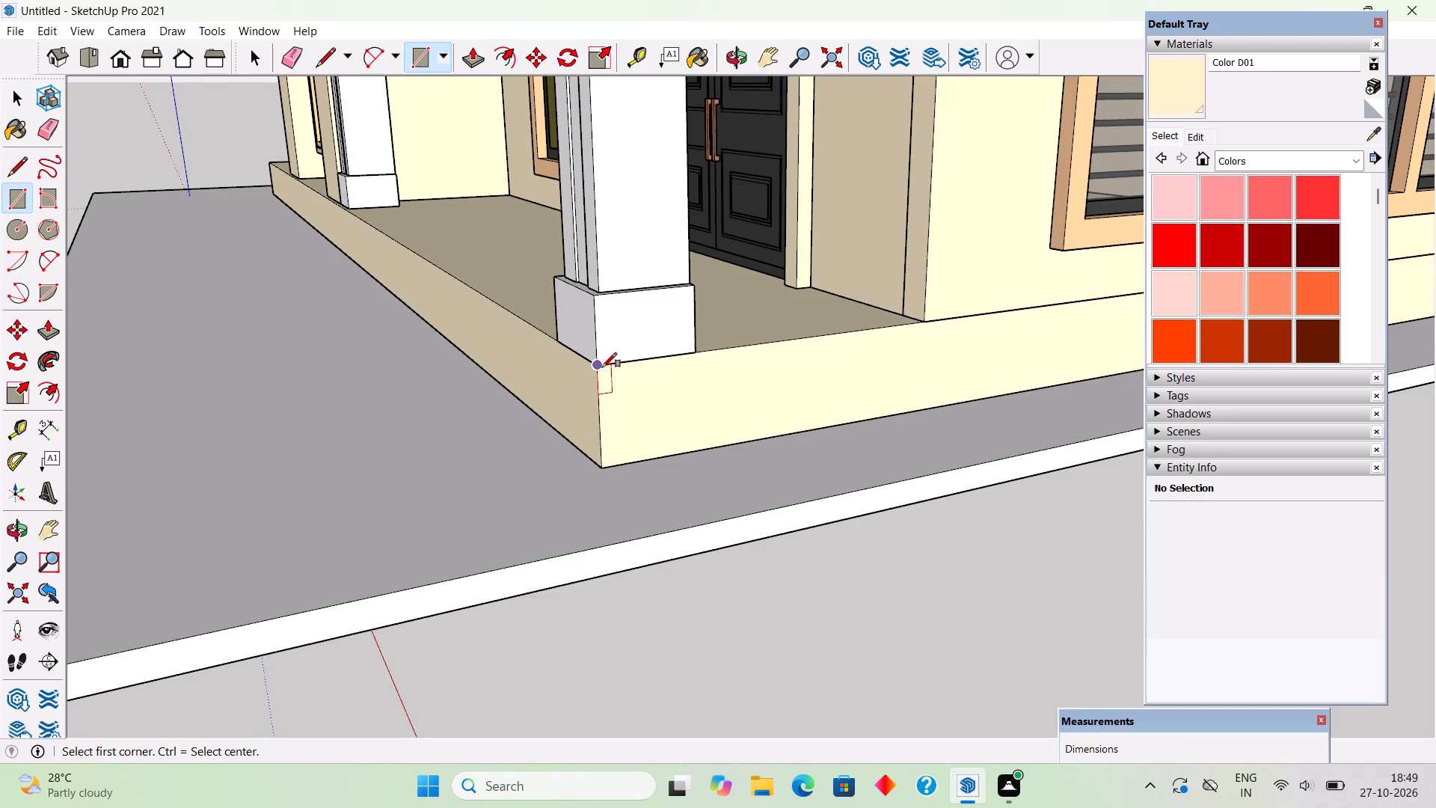
{"action": "key", "text": "l"}
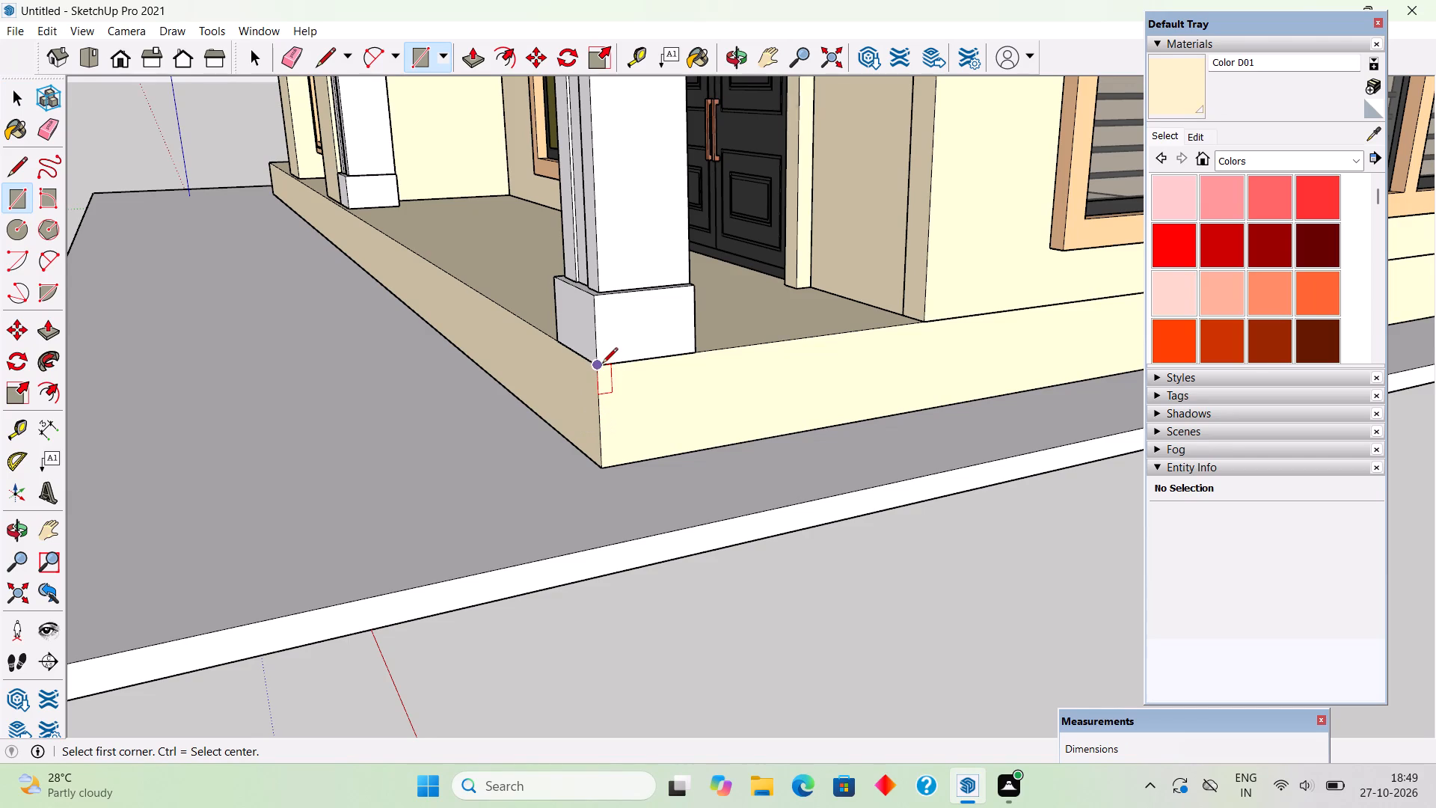
{"action": "left_click", "coordinate": [594, 370]}
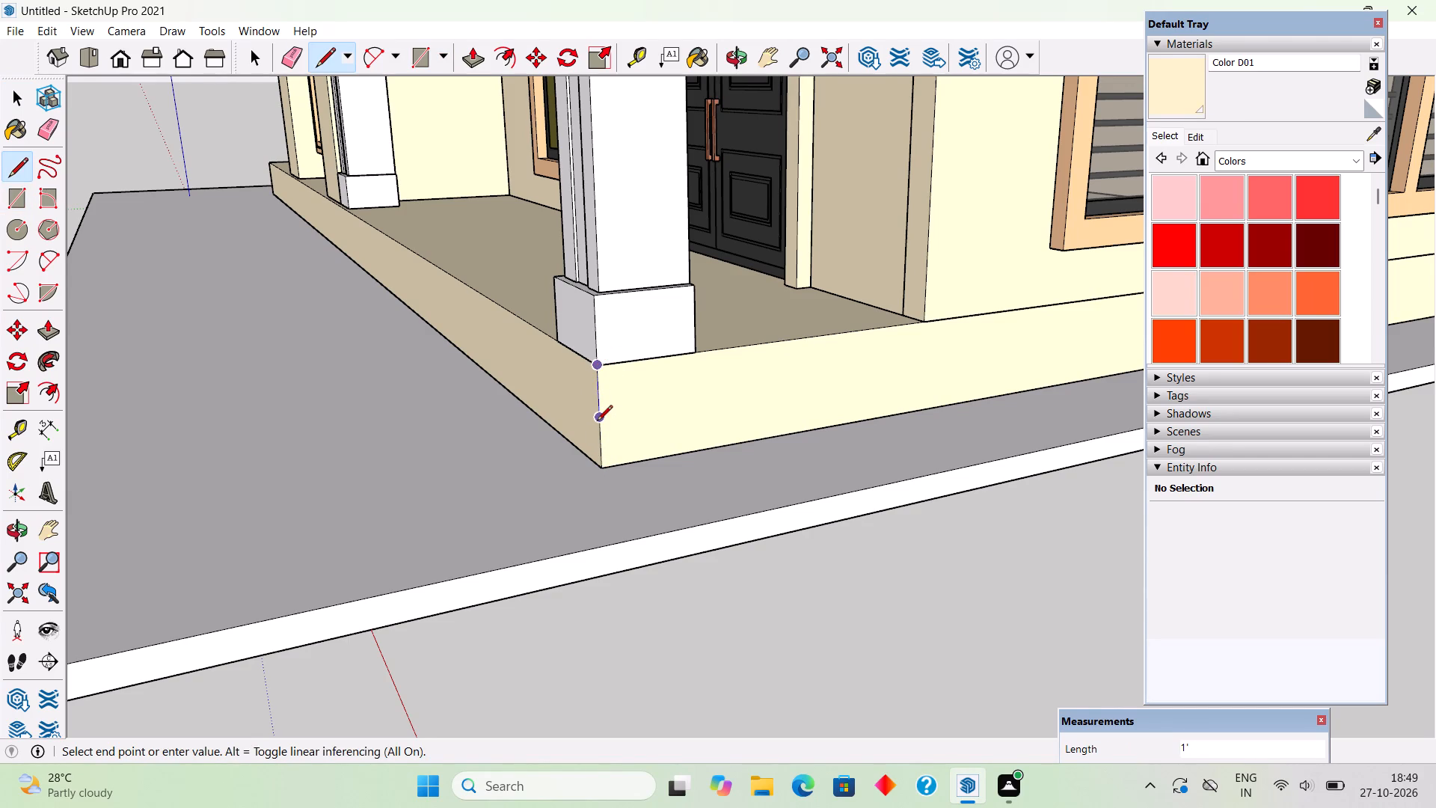
{"action": "key", "text": "1"}
{"action": "key", "text": "semicolon"}
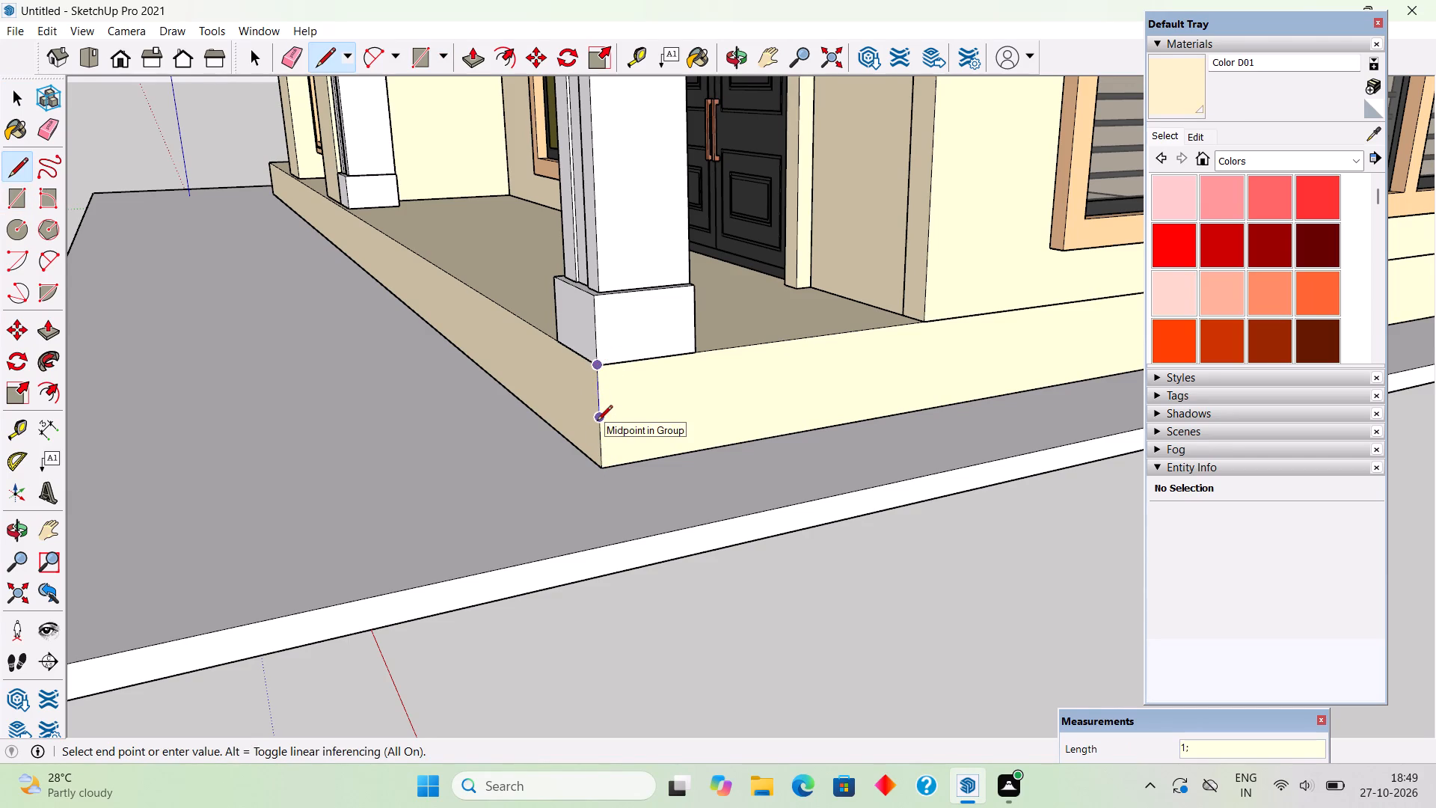
{"action": "key", "text": "BackSpace"}
{"action": "key", "text": "apostrophe"}
{"action": "key", "text": "Return"}
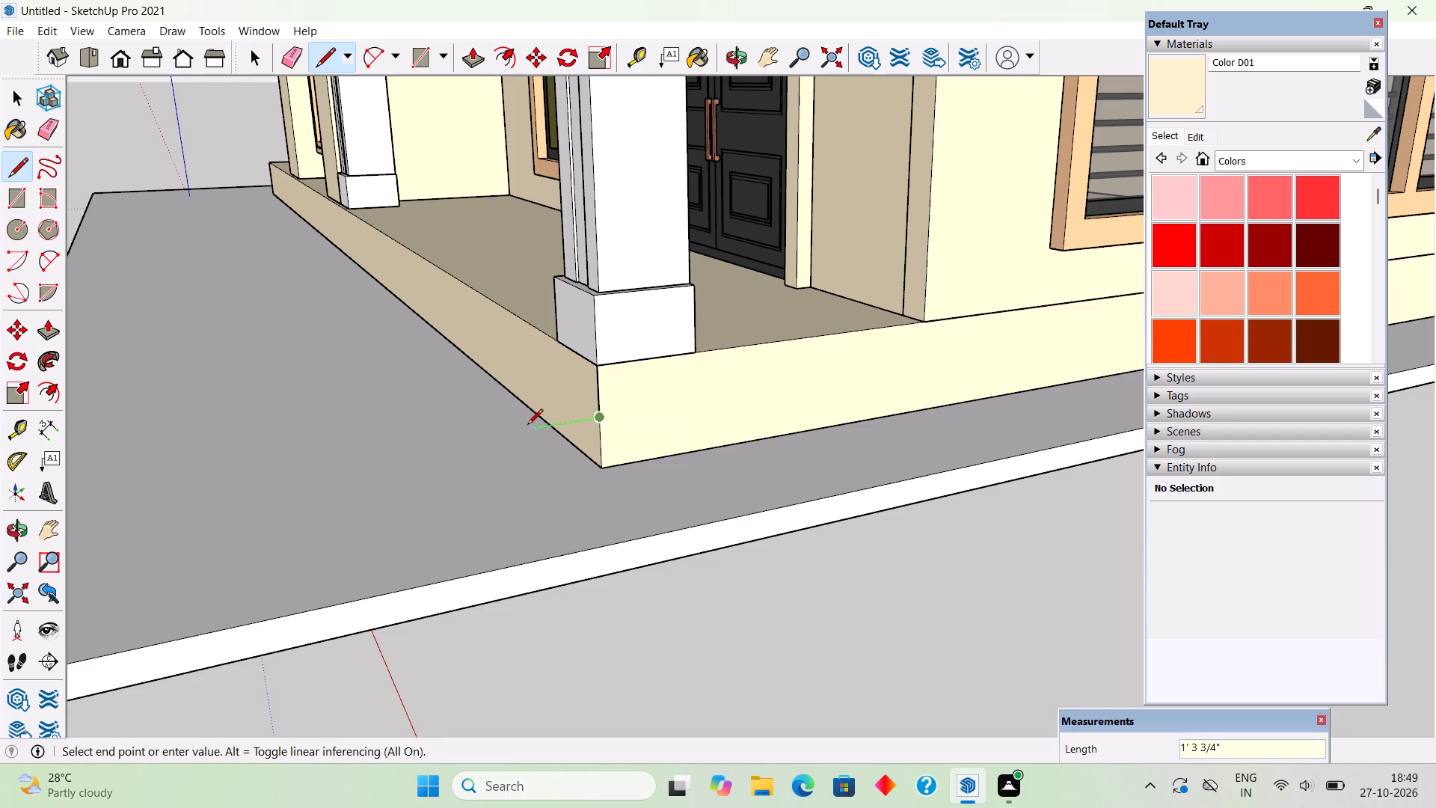
{"action": "type", "text": "1'"}
{"action": "key", "text": "Return"}
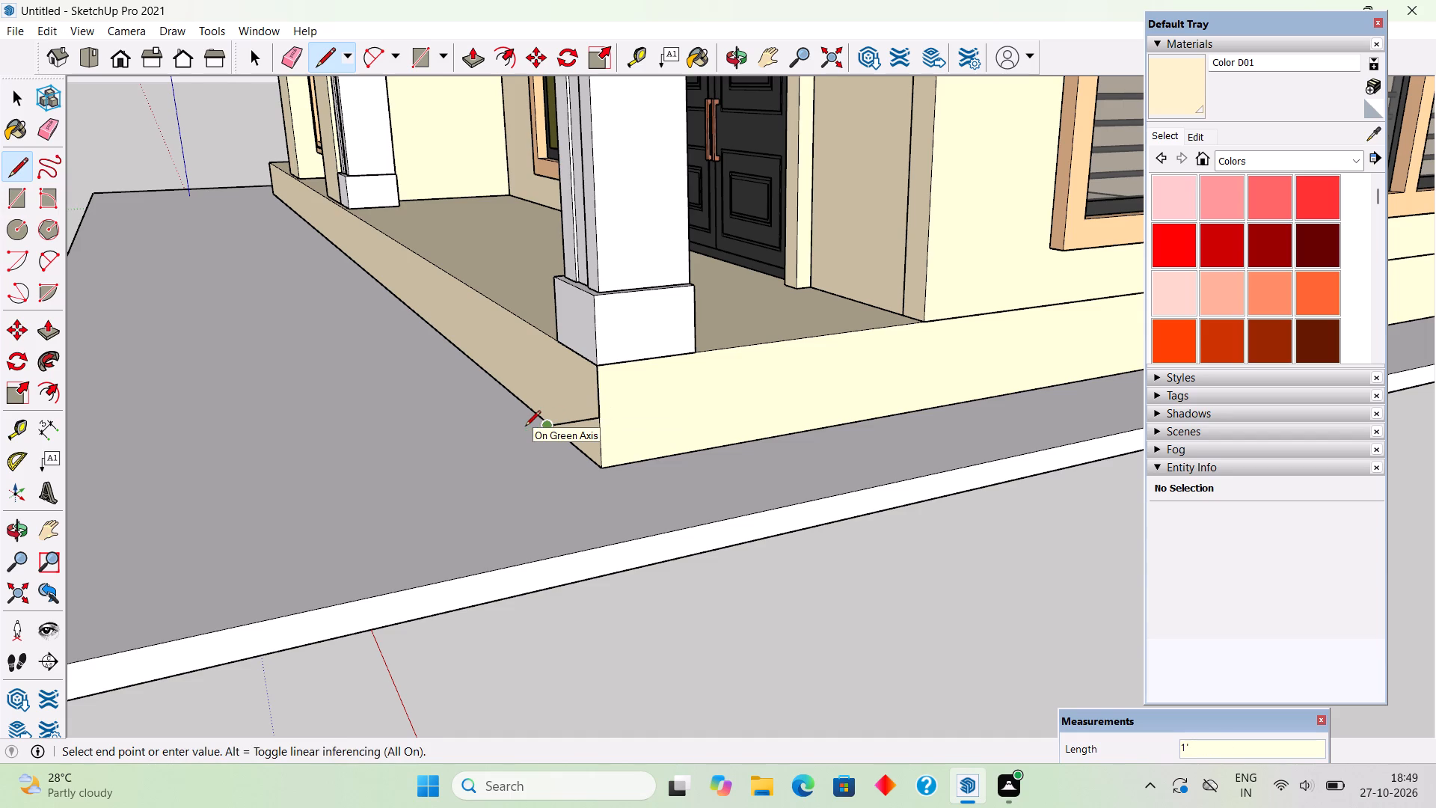
{"action": "left_click", "coordinate": [547, 474]}
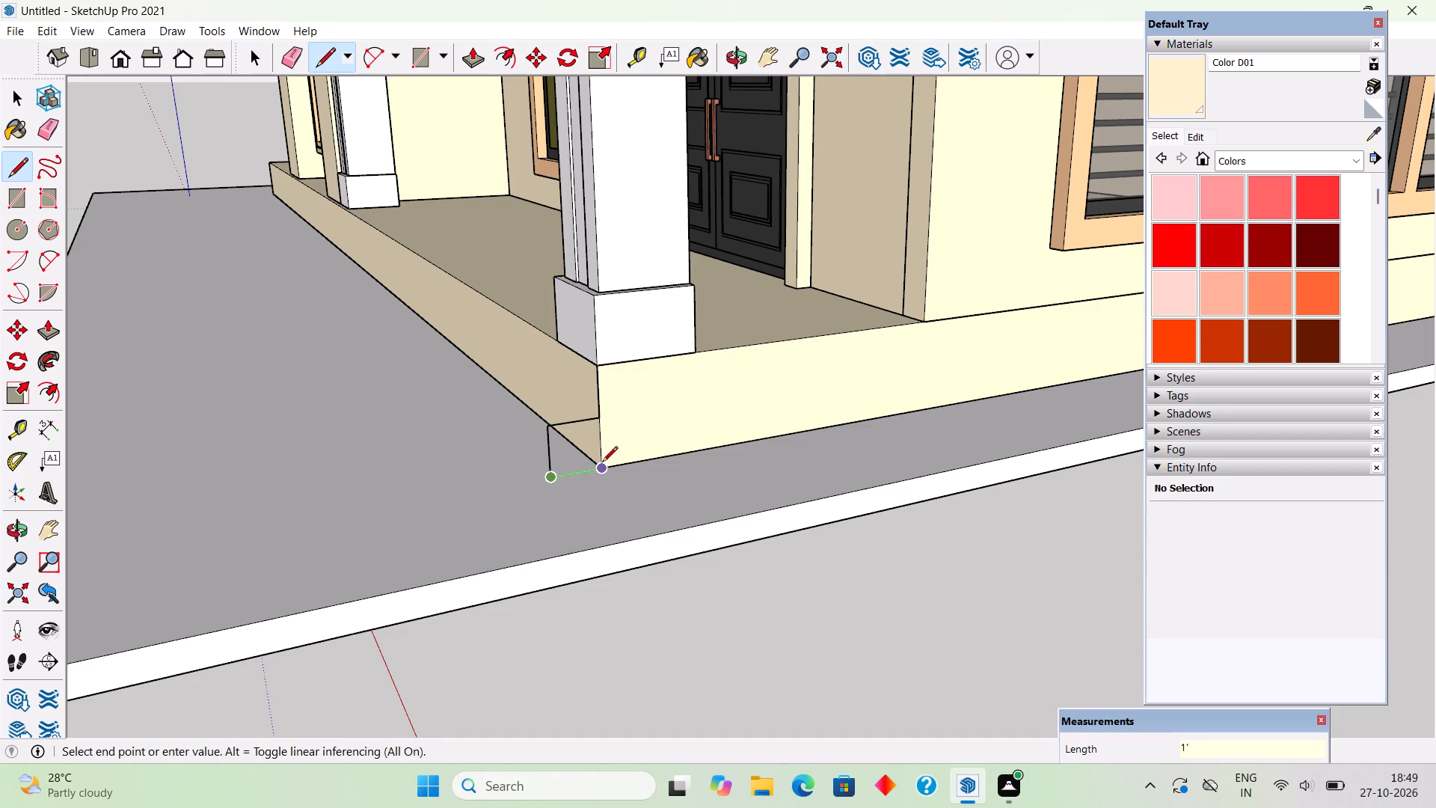
{"action": "left_click", "coordinate": [602, 463]}
Close the step profile with a vertical line up the slab's corner edge, forming a 1' square face.
{"action": "middle_click_drag", "start_coordinate": [575, 488], "coordinate": [1179, 498]}
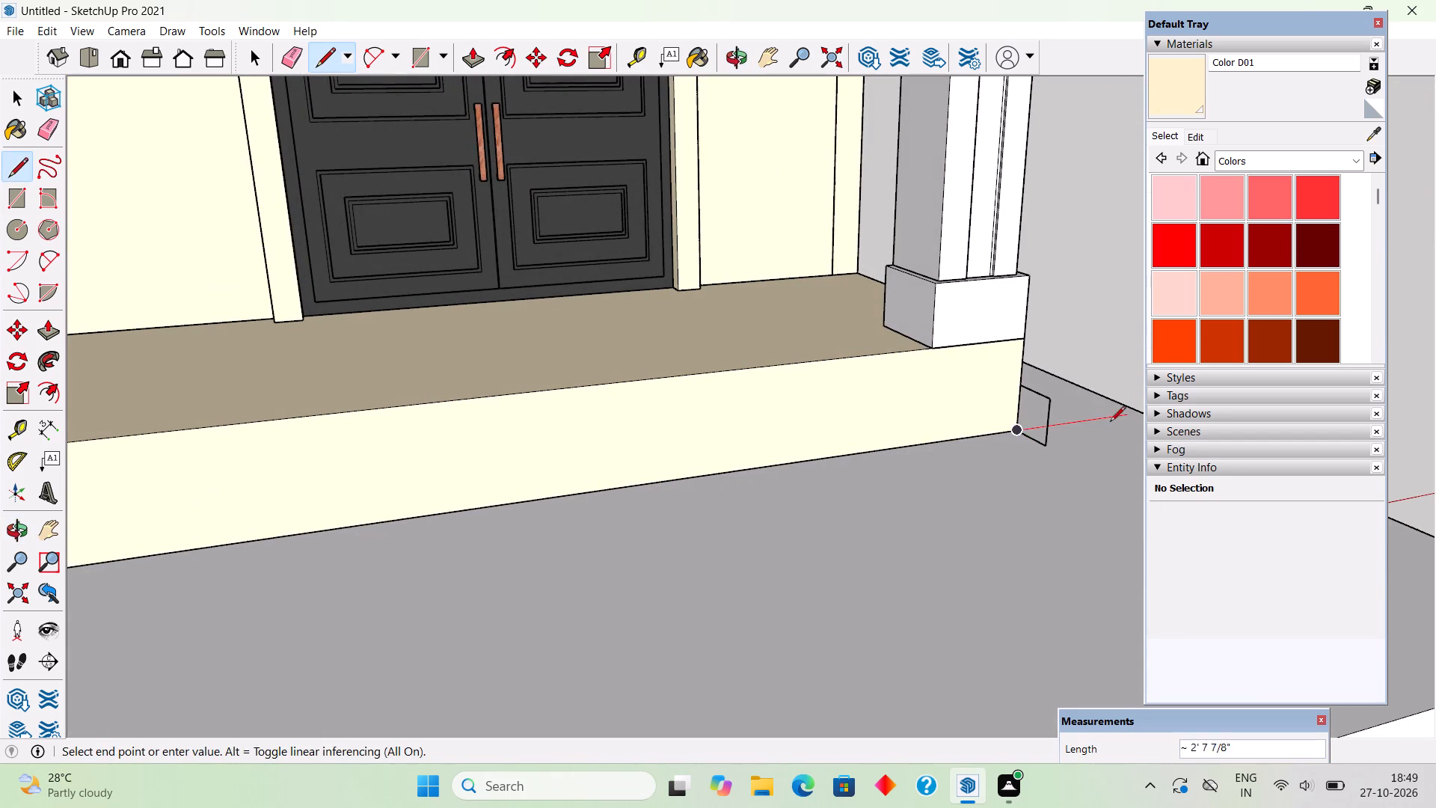
{"action": "key", "text": "space"}
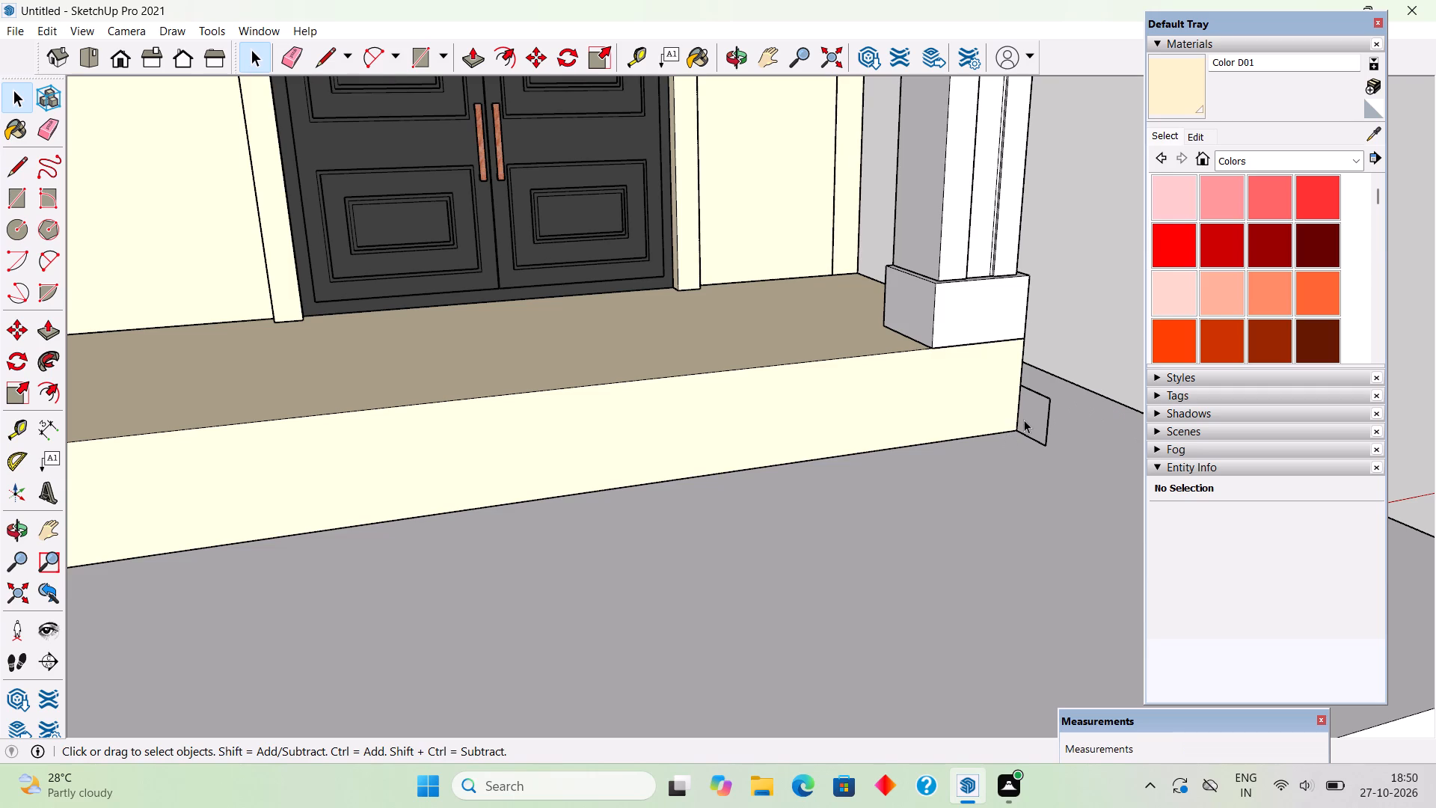
{"action": "left_click", "coordinate": [1025, 420]}
{"action": "middle_click_drag", "start_coordinate": [1019, 429], "coordinate": [481, 436]}
{"action": "scroll", "coordinate": [444, 412], "scroll_direction": "up", "scroll_amount": 9}
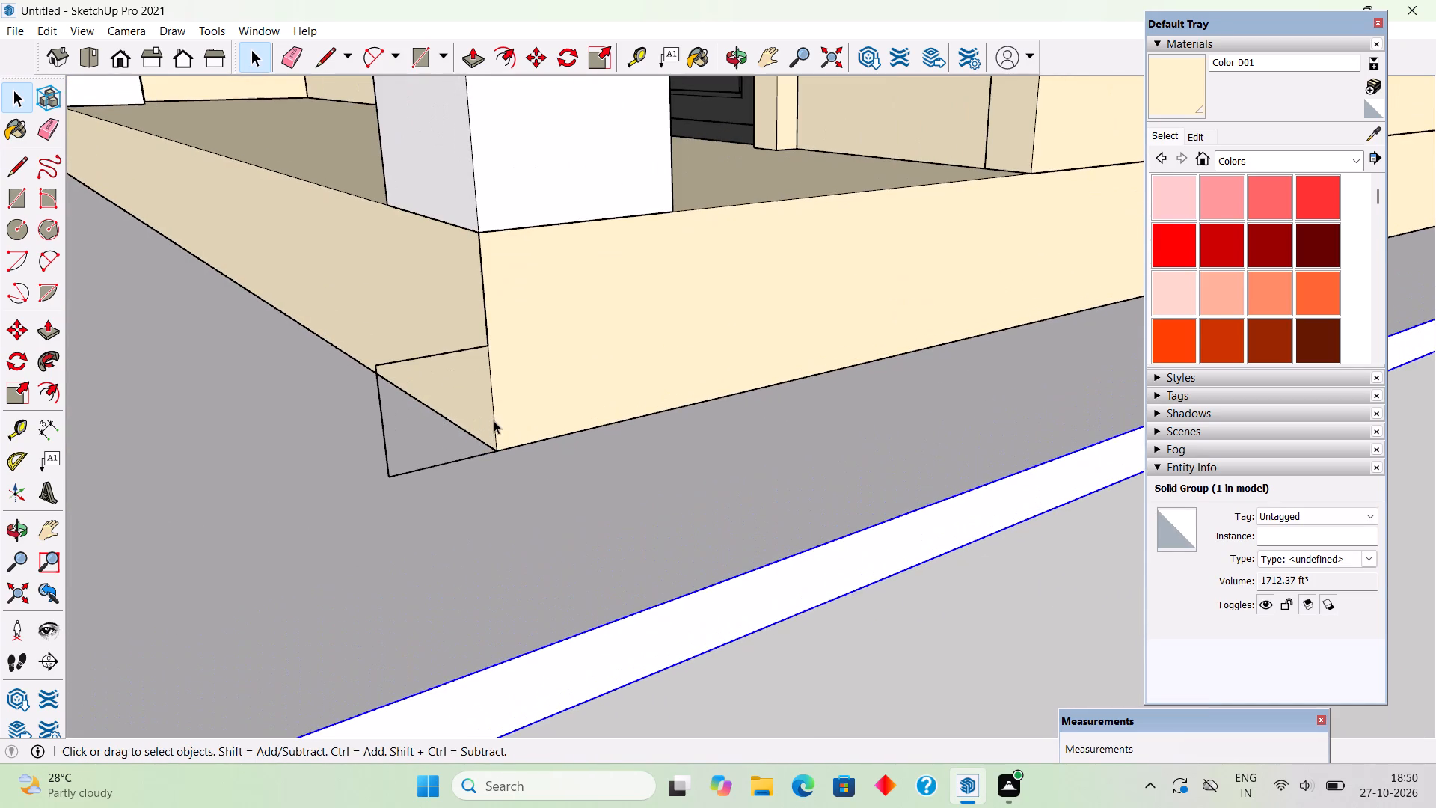
{"action": "key", "text": "l"}
{"action": "left_click", "coordinate": [495, 452]}
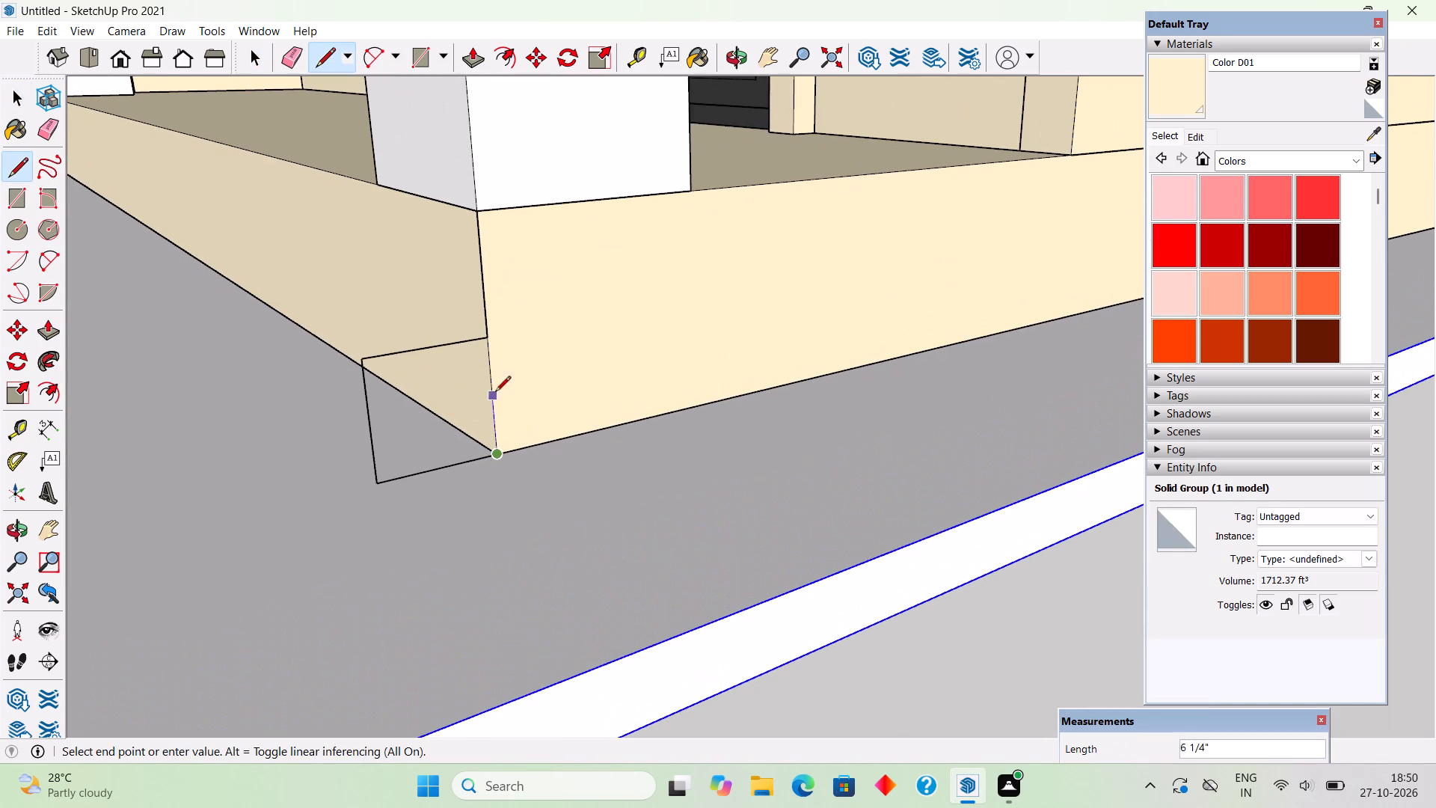
{"action": "left_click", "coordinate": [489, 343]}
{"action": "key", "text": "space"}
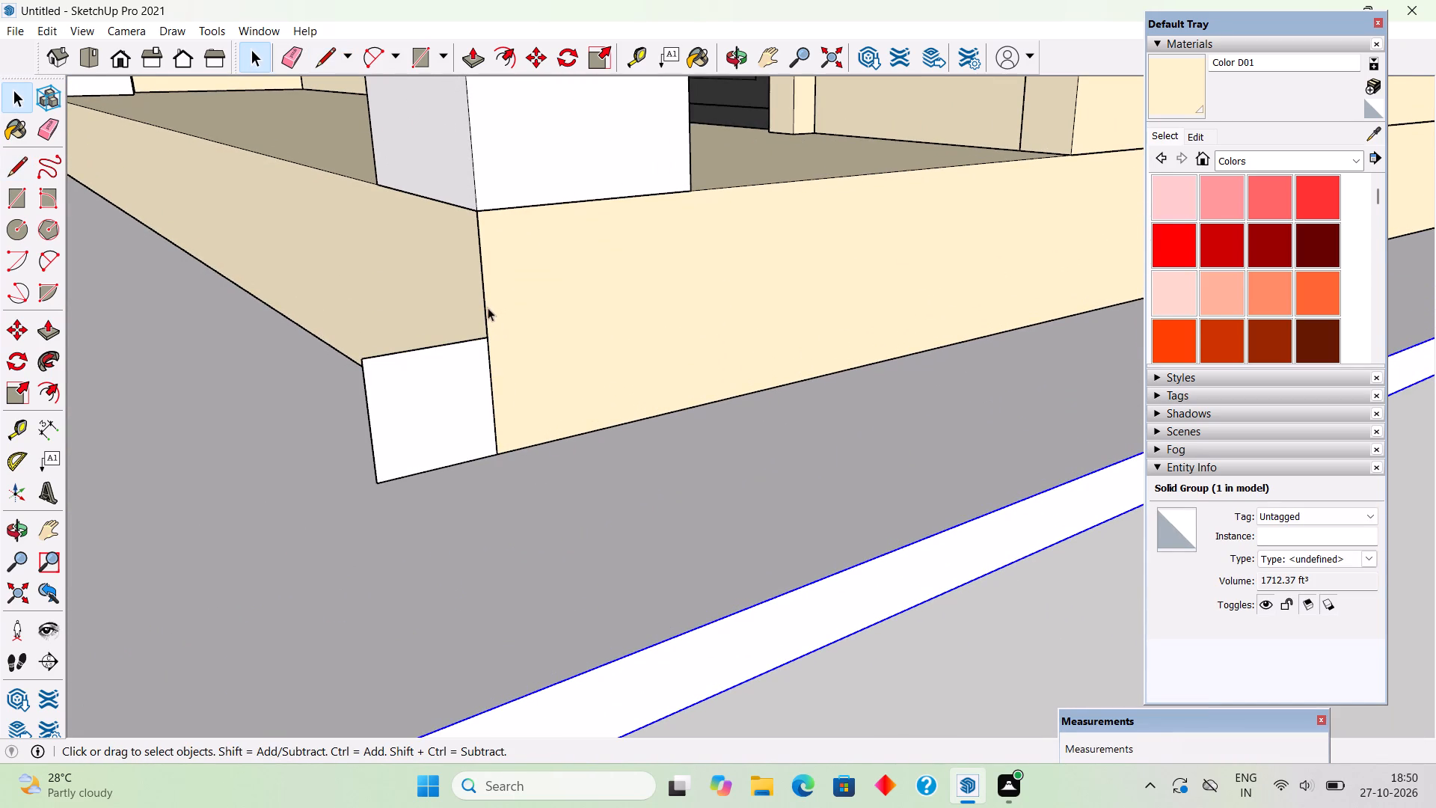
Delete the leftover vertical construction line on the slab's corner edge above the square face.
{"action": "left_click", "coordinate": [486, 311]}
{"action": "key", "text": "Delete"}
Extrude the 1' square step face about 30' 2 5/8" along the porch slab's front to the other pillar.
{"action": "middle_click_drag", "start_coordinate": [461, 498], "coordinate": [613, 498]}
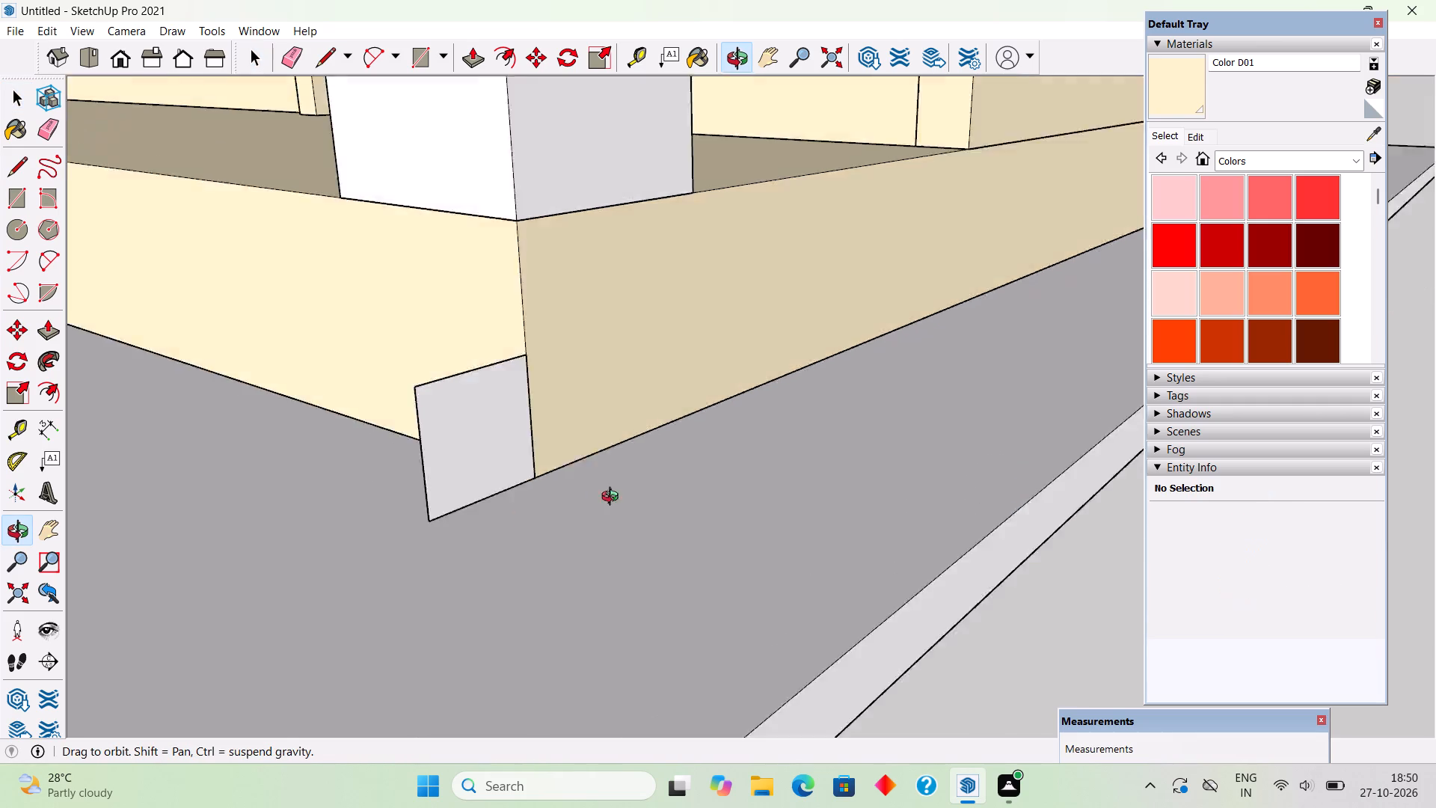
{"action": "middle_click_drag", "start_coordinate": [613, 498], "coordinate": [1041, 478]}
{"action": "key", "text": "p"}
{"action": "left_click", "coordinate": [905, 473]}
{"action": "scroll", "coordinate": [785, 503], "scroll_direction": "down", "scroll_amount": 3}
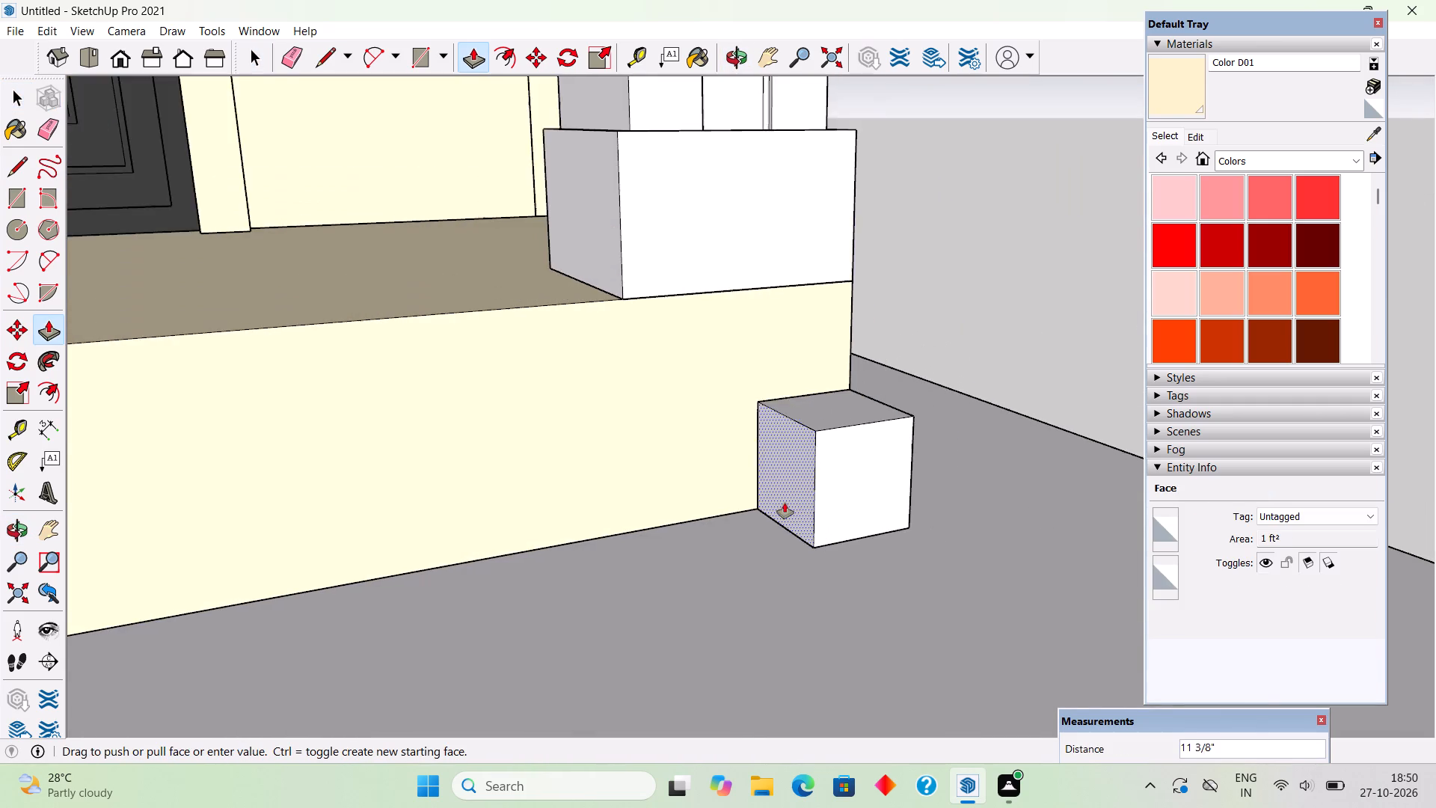
{"action": "scroll", "coordinate": [785, 503], "scroll_direction": "down", "scroll_amount": 20}
{"action": "scroll", "coordinate": [785, 503], "scroll_direction": "down", "scroll_amount": 5}
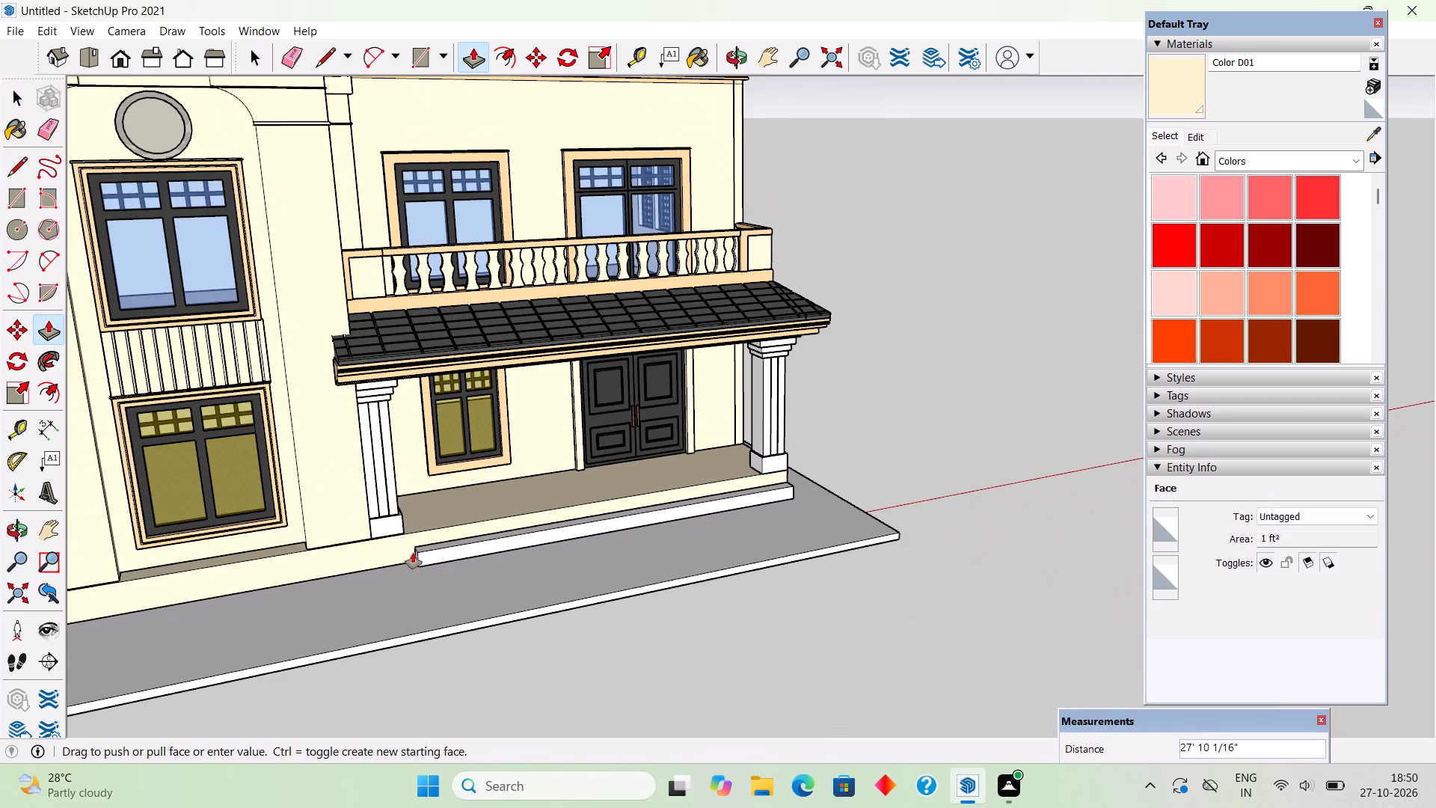
{"action": "left_click", "coordinate": [372, 521]}
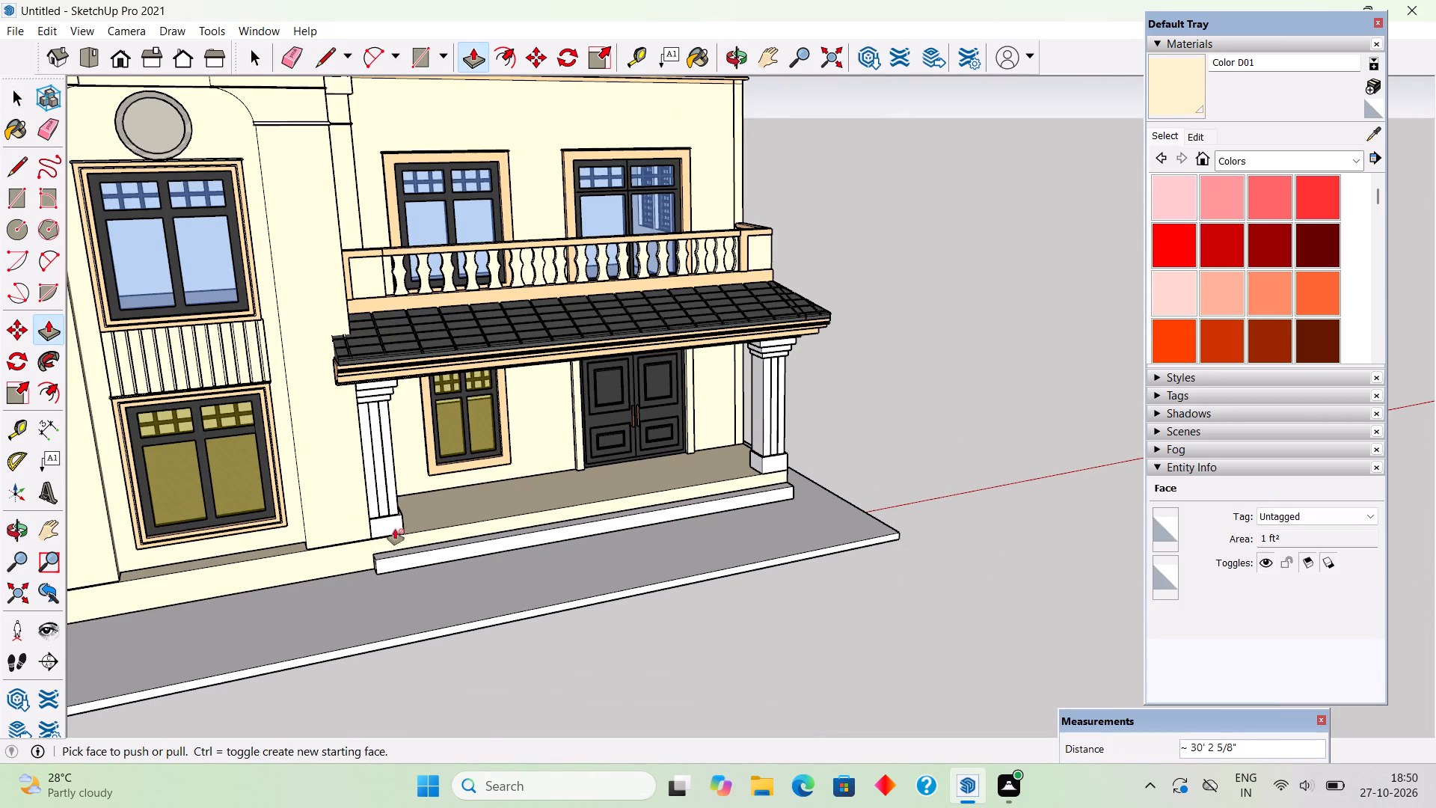
Select the whole extruded entrance step and make it a group.
{"action": "key", "text": "space"}
{"action": "triple_click", "coordinate": [600, 519]}
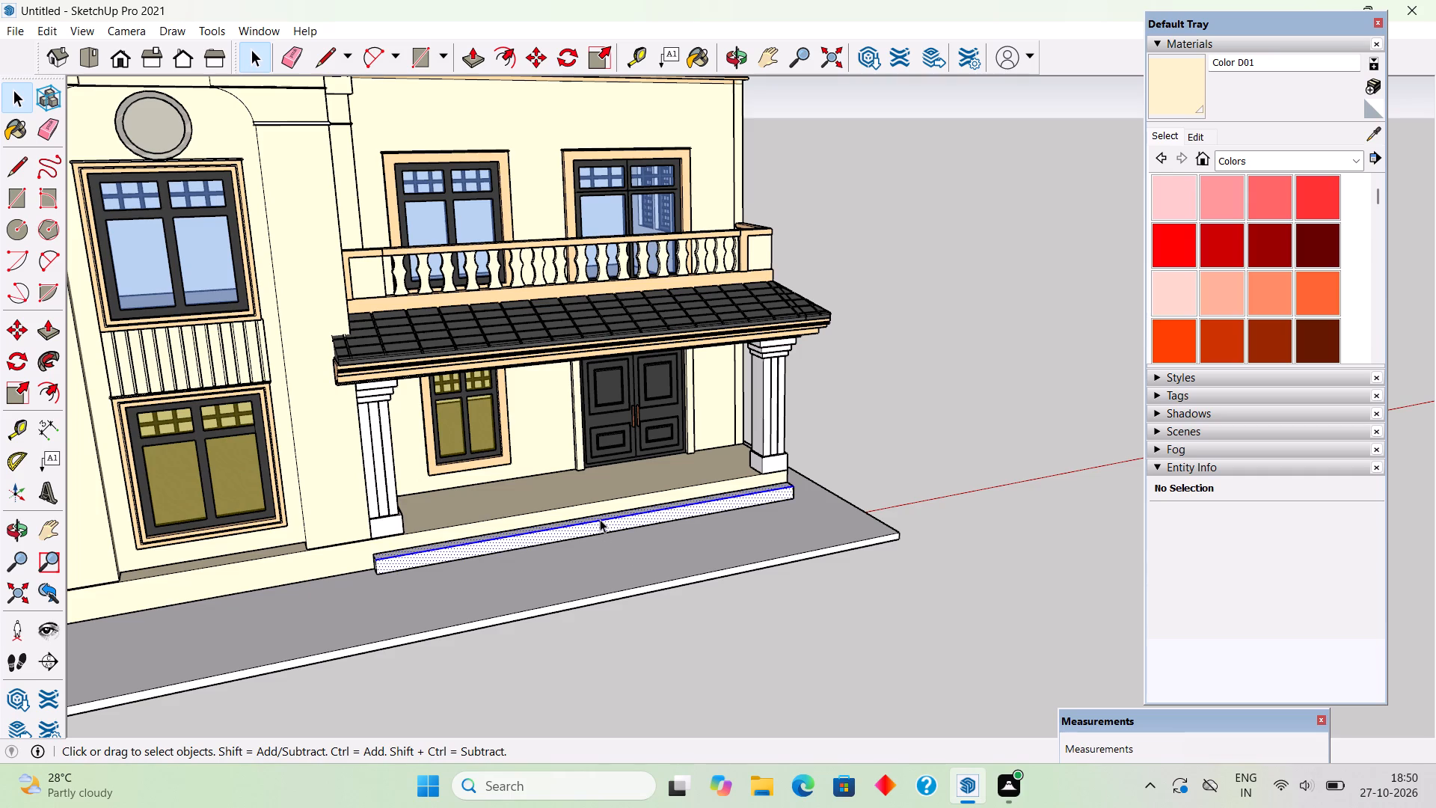
{"action": "right_click", "coordinate": [600, 519]}
{"action": "left_click", "coordinate": [667, 394]}
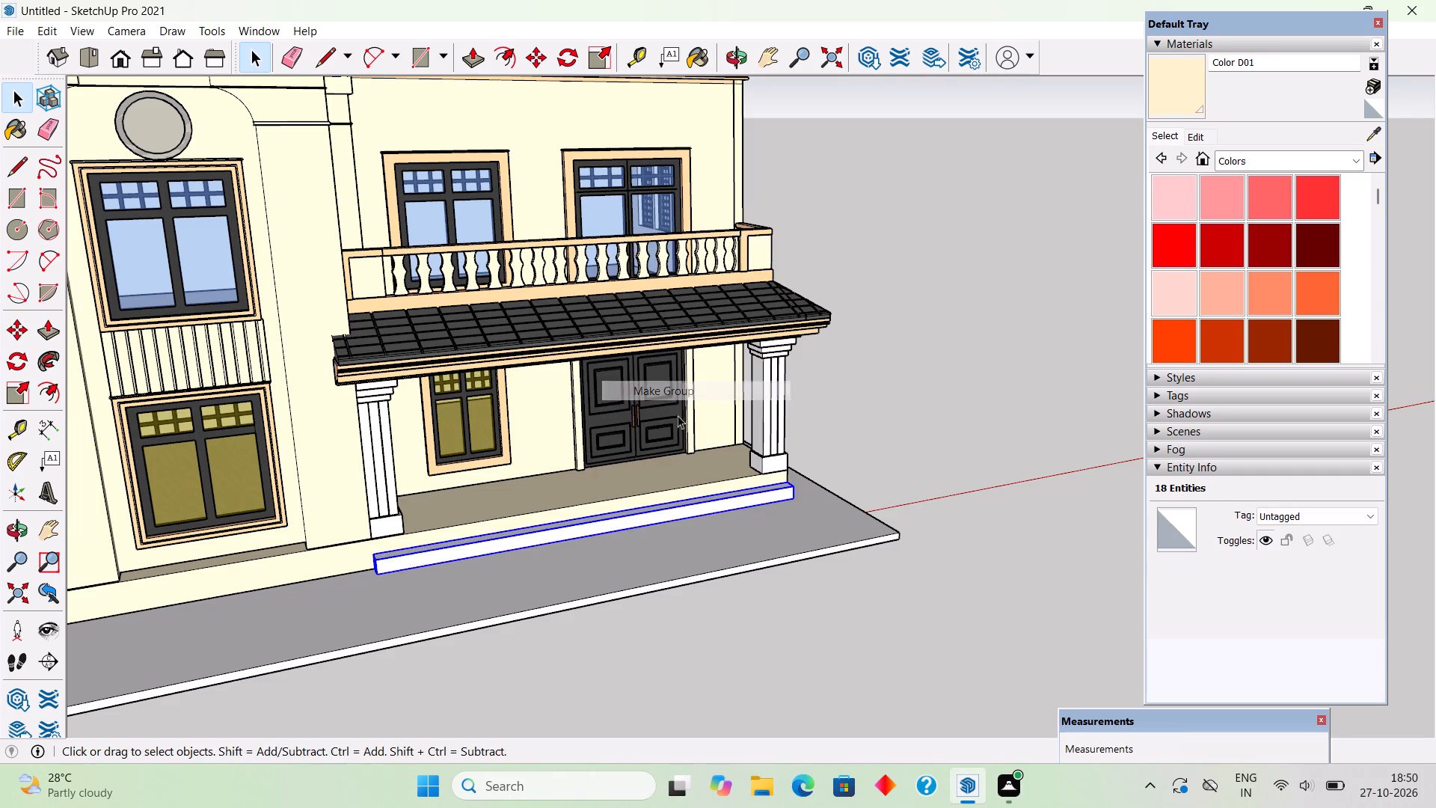
Draw a rectangle about 30' 2 5/8" by 1' over the entrance step's entire top, corner to corner.
{"action": "middle_click_drag", "start_coordinate": [695, 517], "coordinate": [610, 714]}
{"action": "scroll", "coordinate": [693, 526], "scroll_direction": "down", "scroll_amount": 1}
{"action": "scroll", "coordinate": [427, 537], "scroll_direction": "up", "scroll_amount": 18}
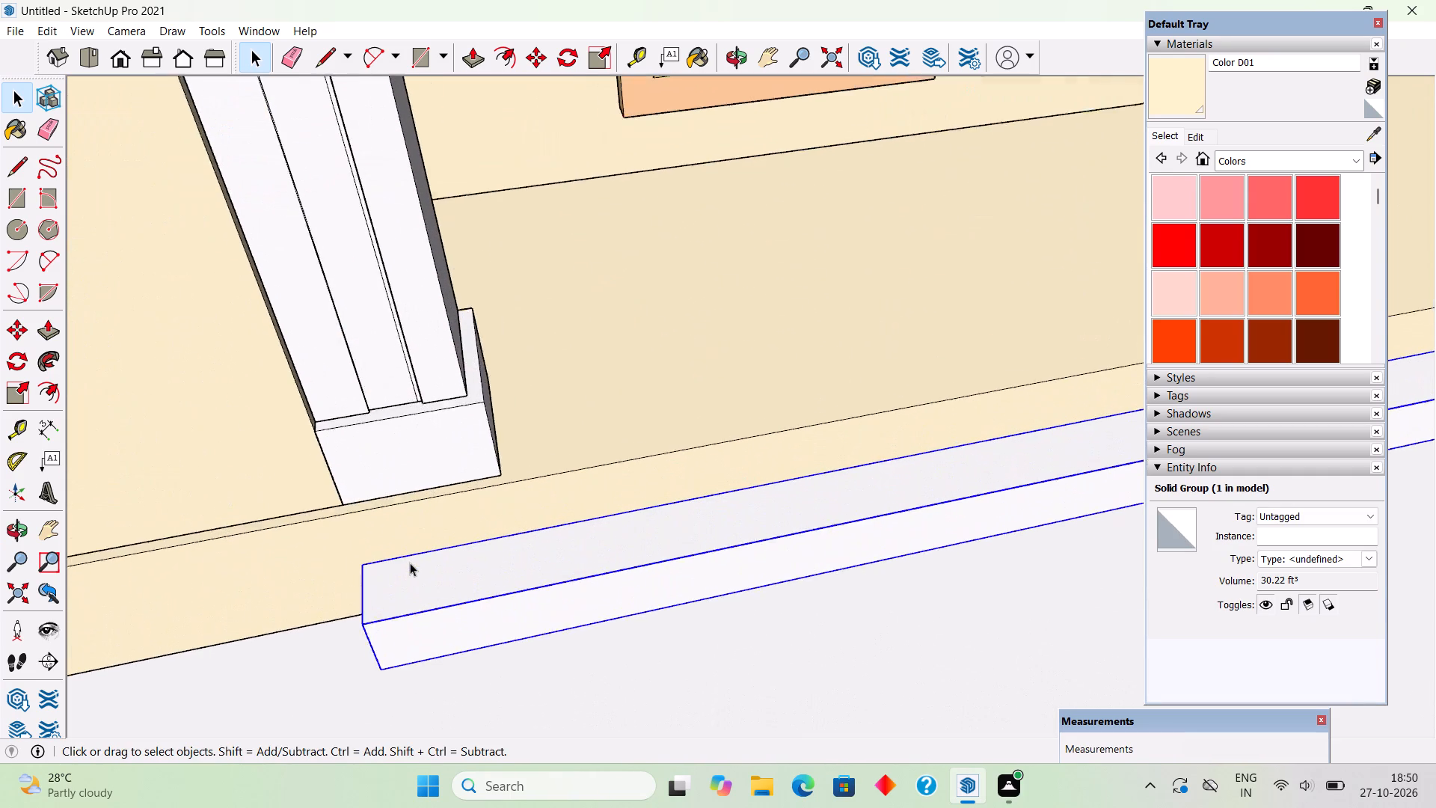
{"action": "scroll", "coordinate": [410, 563], "scroll_direction": "up", "scroll_amount": 2}
{"action": "key", "text": "r"}
{"action": "left_click", "coordinate": [357, 562]}
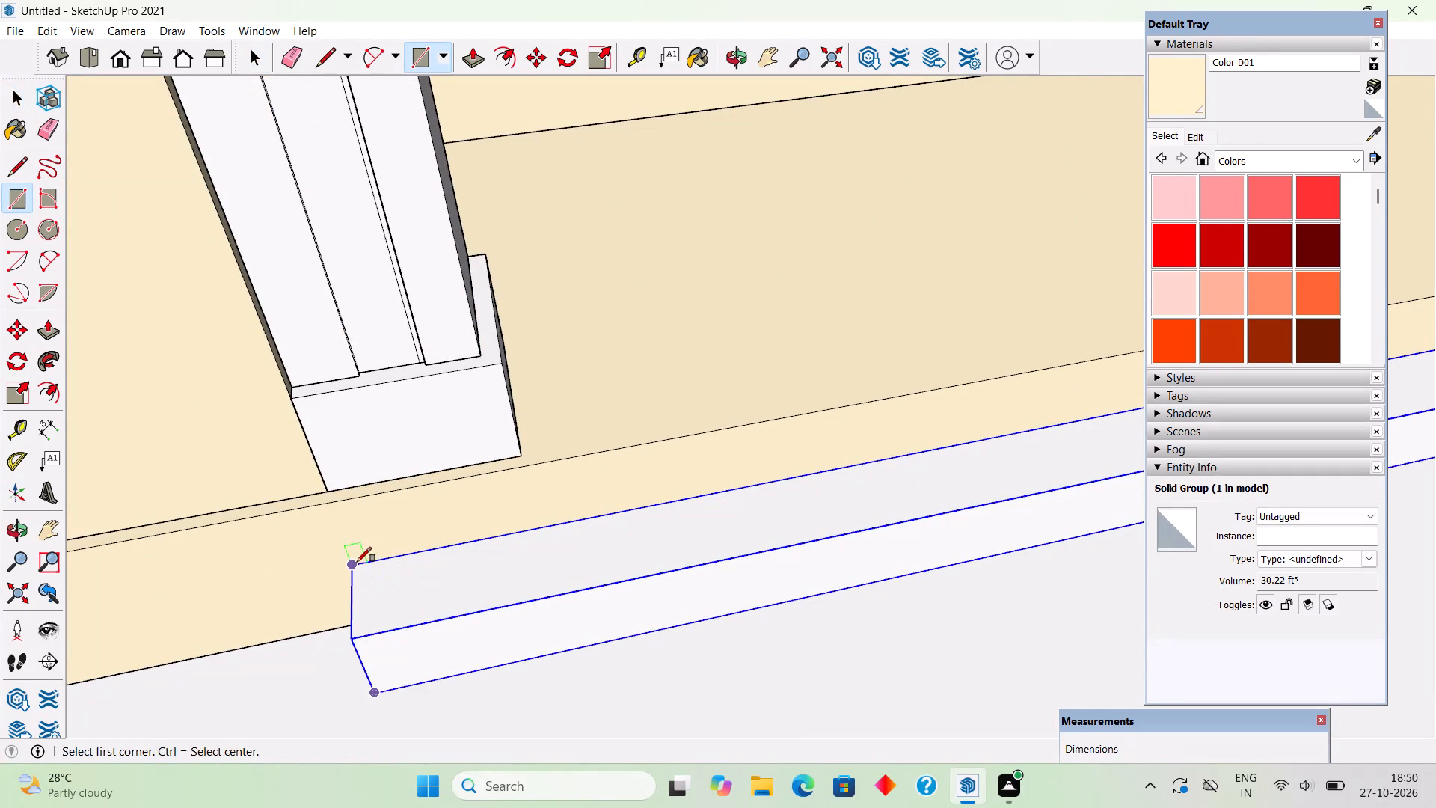
{"action": "scroll", "coordinate": [351, 565], "scroll_direction": "down", "scroll_amount": 19}
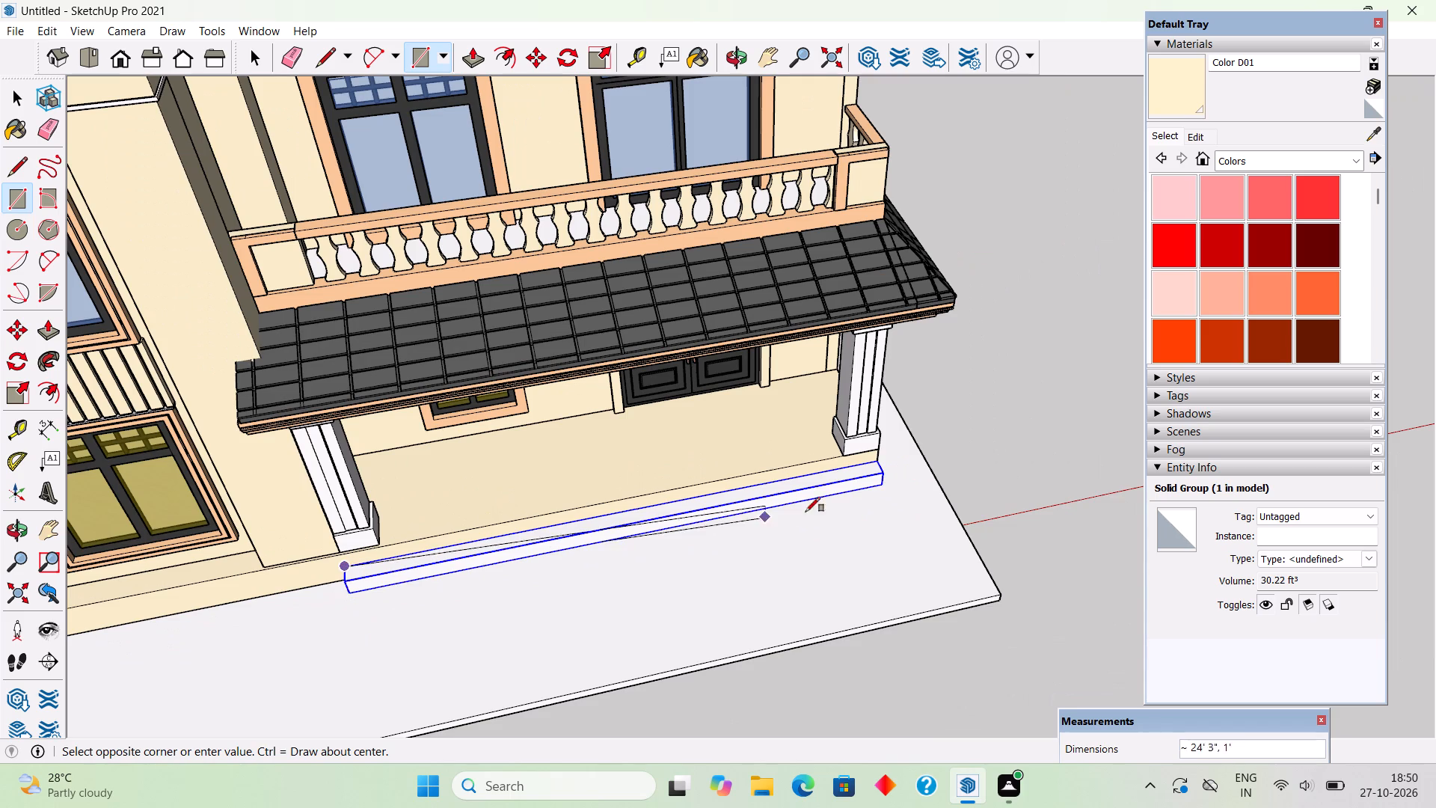
{"action": "scroll", "coordinate": [877, 480], "scroll_direction": "up", "scroll_amount": 8}
{"action": "left_click", "coordinate": [885, 472]}
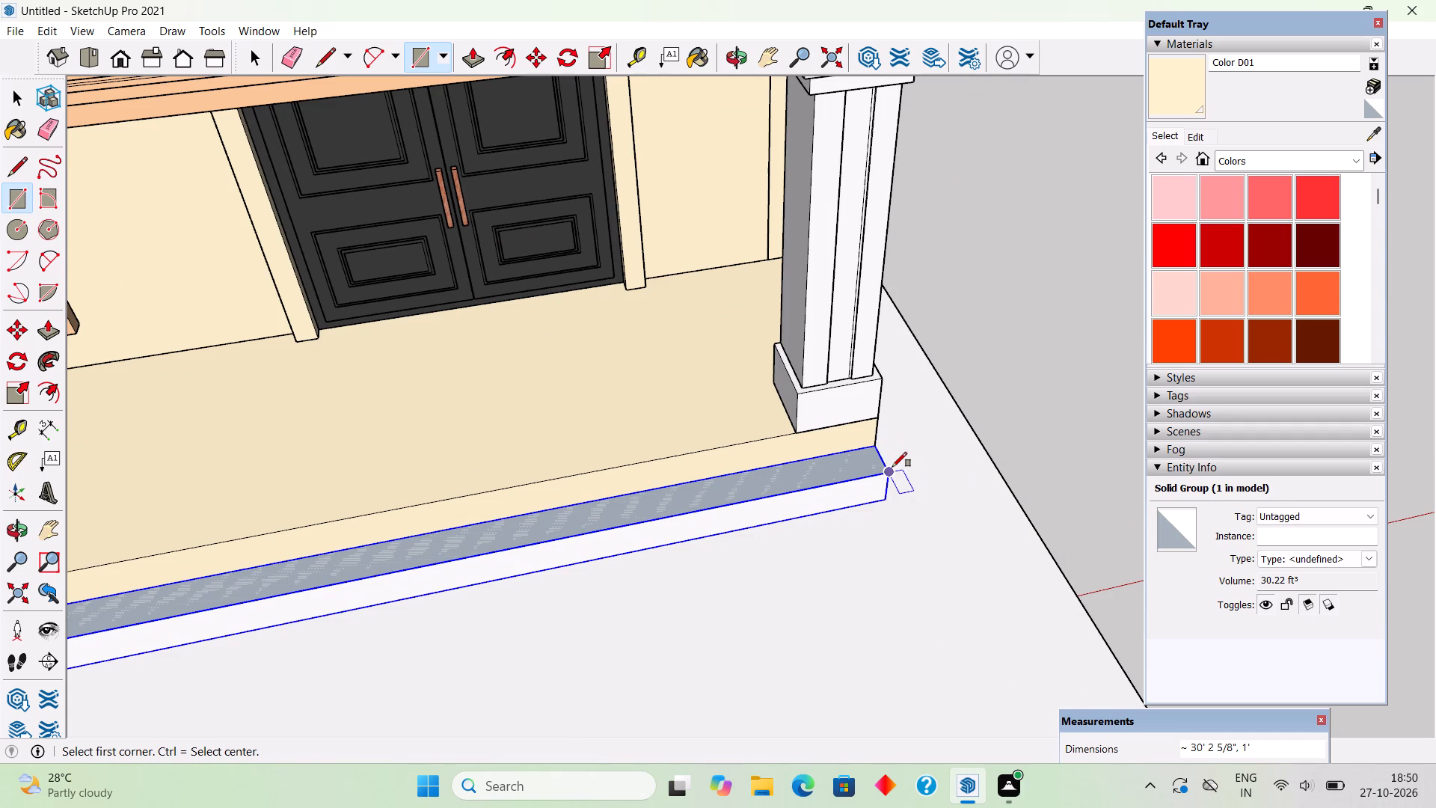
{"action": "key", "text": "space"}
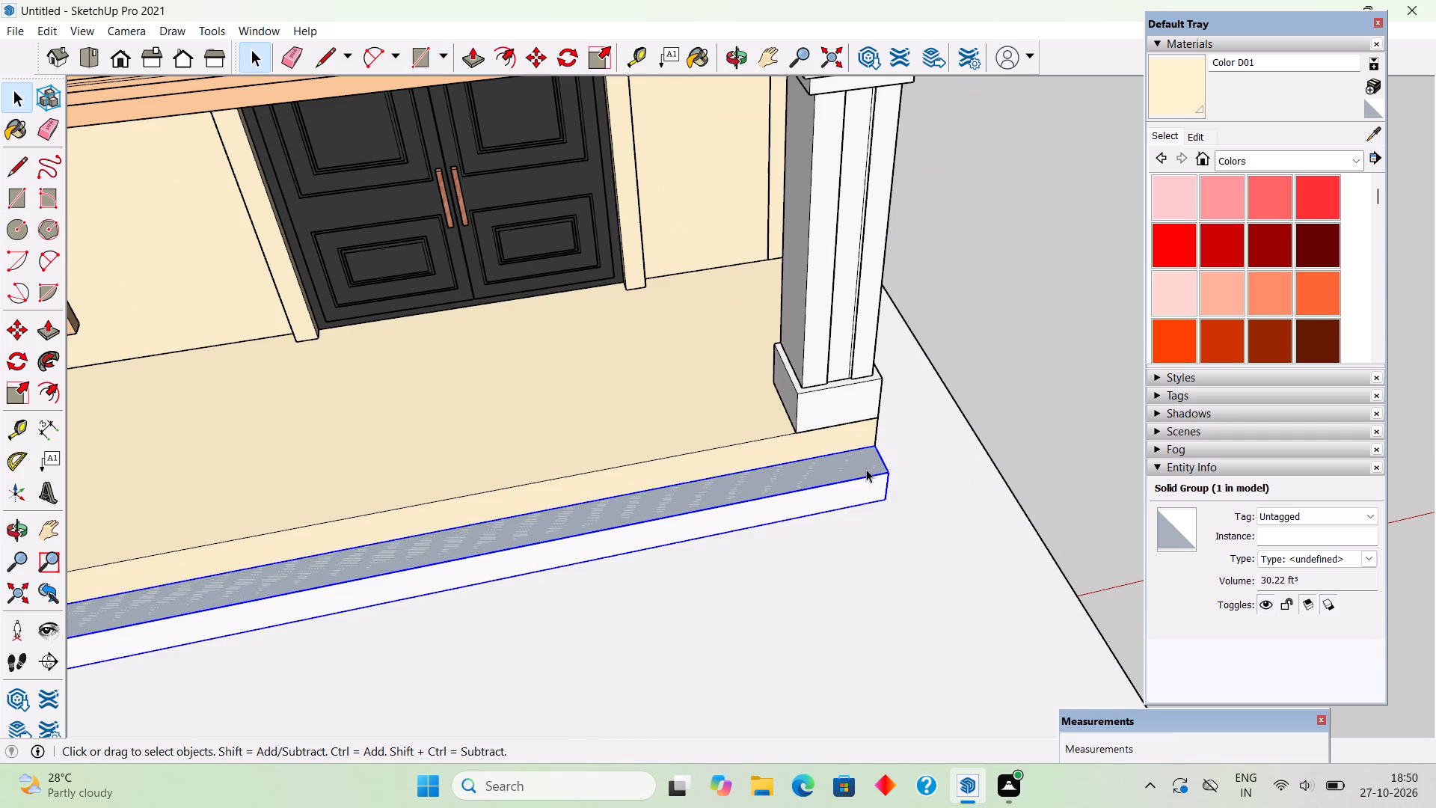
Extrude the rectangle on top of the entrance step up 1" as a tread slab.
{"action": "key", "text": "p"}
{"action": "left_click", "coordinate": [864, 468]}
{"action": "key", "text": "1"}
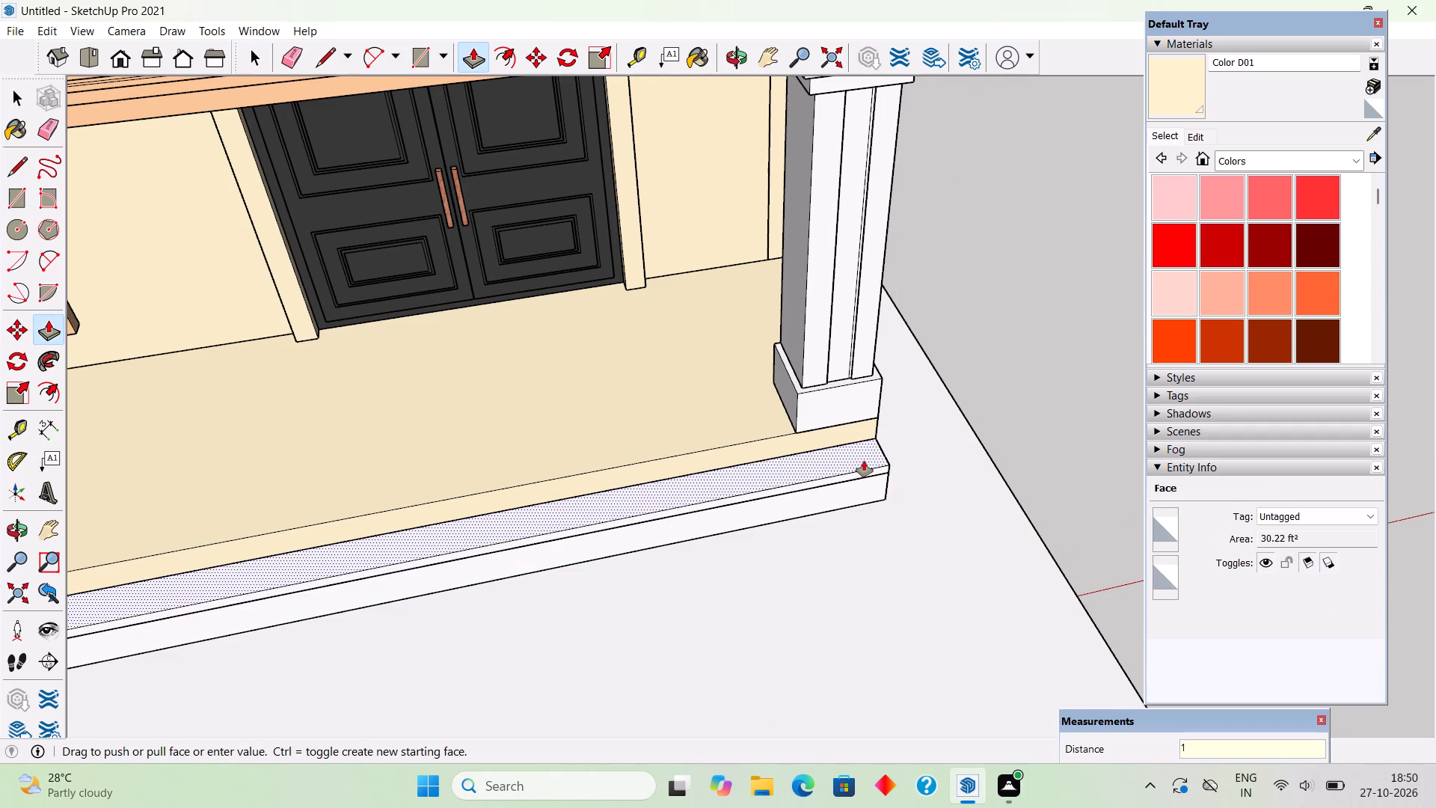
{"action": "key", "text": "shift+quotedbl"}
{"action": "key", "text": "Return"}
{"action": "key", "text": "space"}
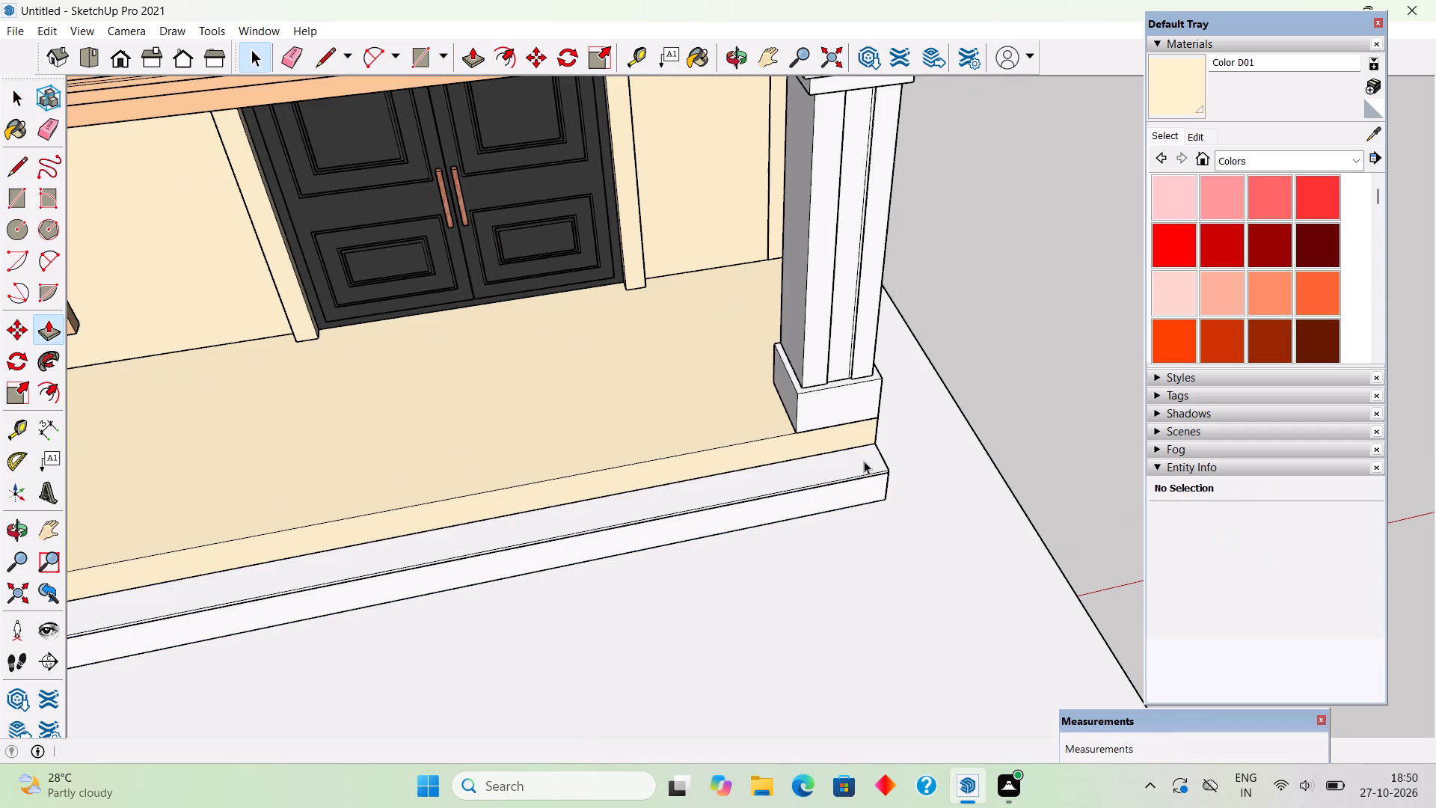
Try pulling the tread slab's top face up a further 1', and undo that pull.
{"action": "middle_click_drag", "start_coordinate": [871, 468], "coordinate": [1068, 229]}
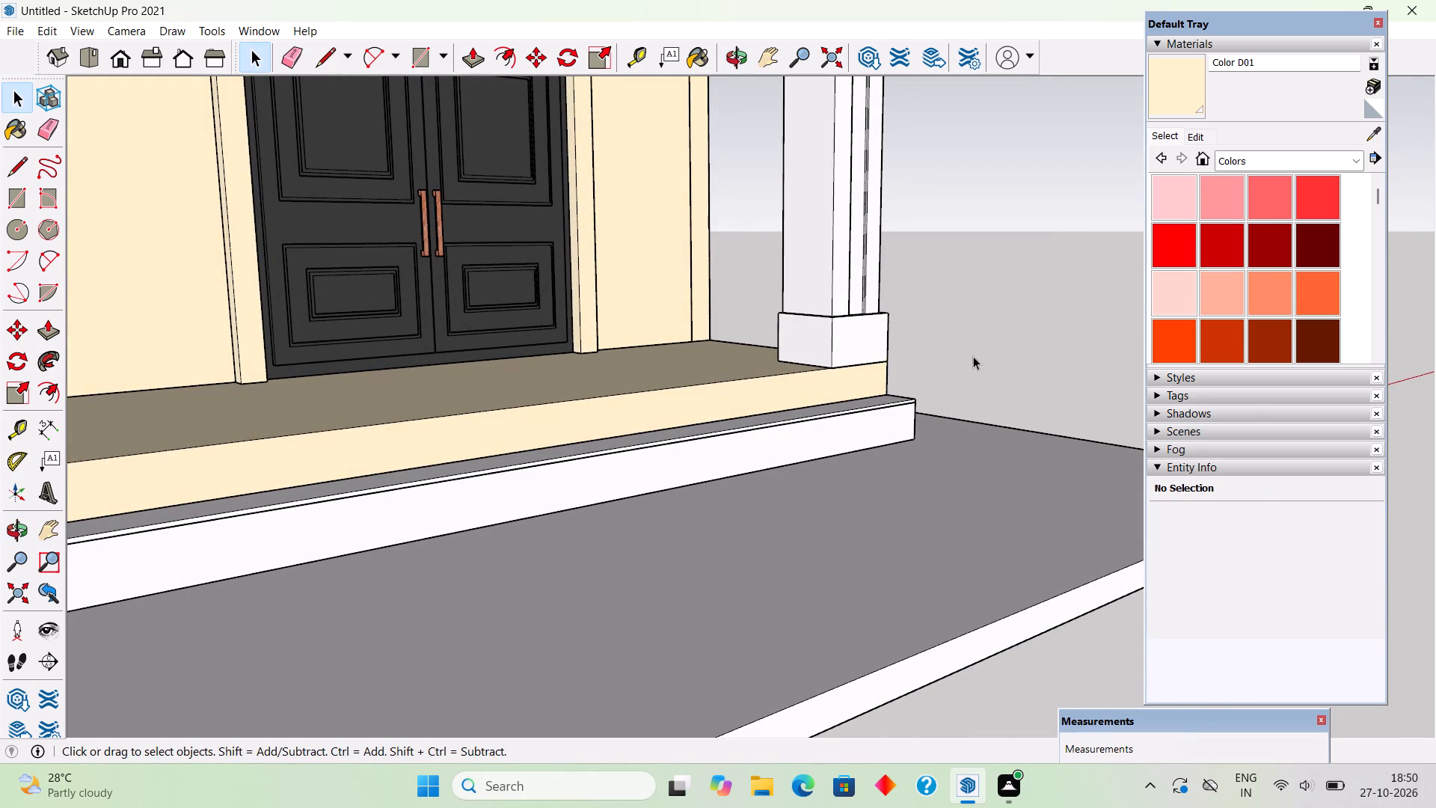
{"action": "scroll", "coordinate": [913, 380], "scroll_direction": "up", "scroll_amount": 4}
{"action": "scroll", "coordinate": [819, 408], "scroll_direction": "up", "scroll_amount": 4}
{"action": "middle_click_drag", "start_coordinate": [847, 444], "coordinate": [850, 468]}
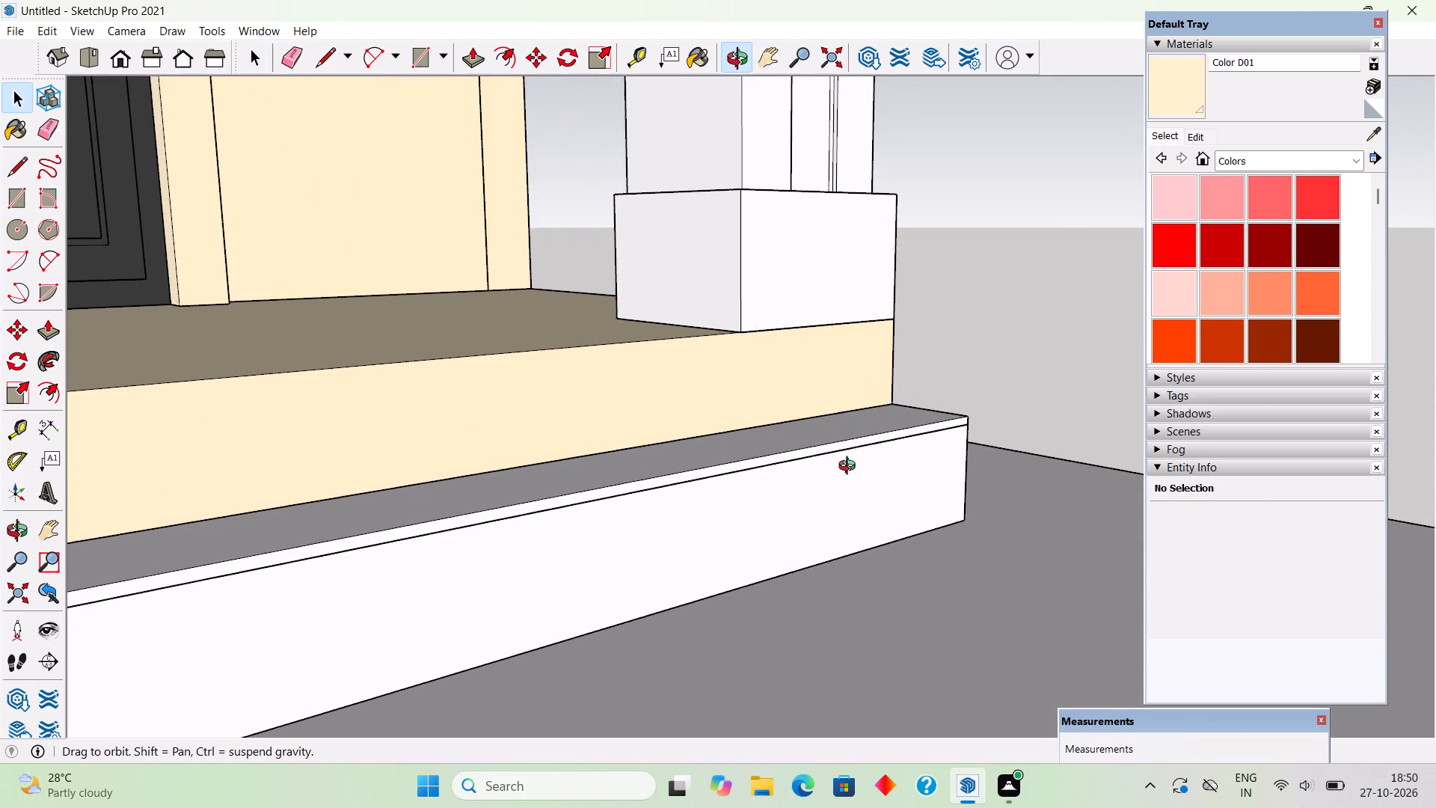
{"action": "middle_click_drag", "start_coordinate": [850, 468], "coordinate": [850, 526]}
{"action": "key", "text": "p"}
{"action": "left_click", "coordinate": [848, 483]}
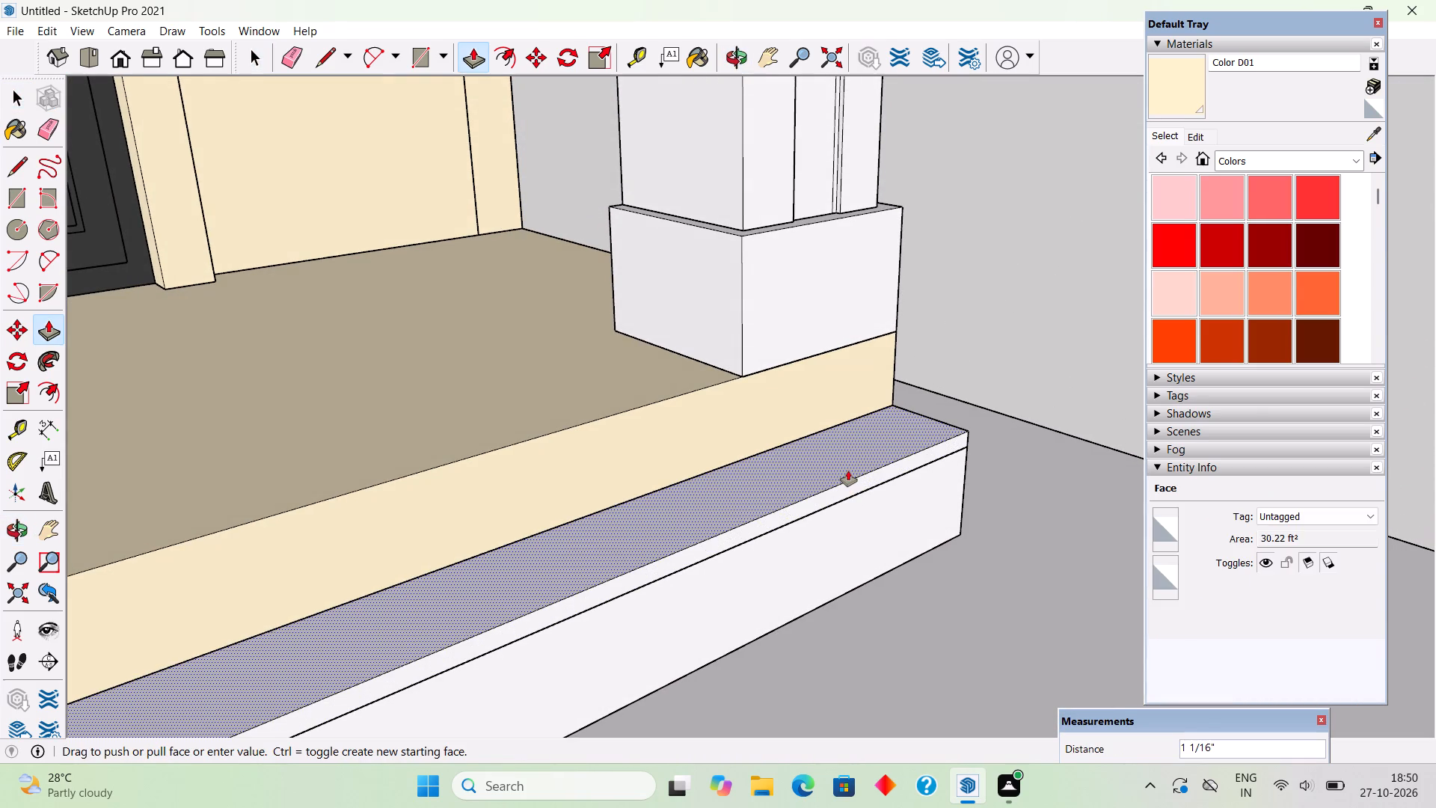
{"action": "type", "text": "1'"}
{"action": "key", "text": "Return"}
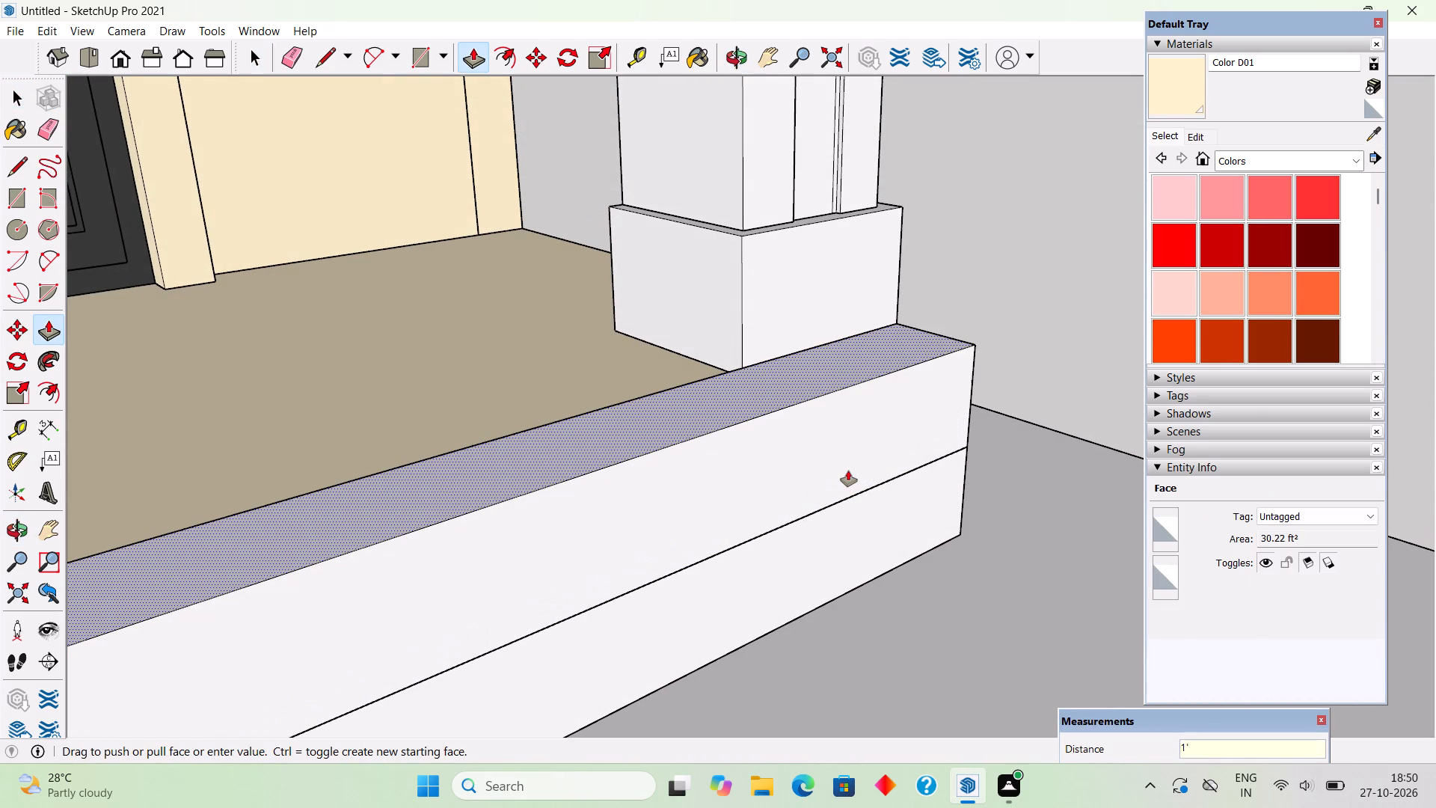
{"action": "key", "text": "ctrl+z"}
Pull the tread slab's top face up a further 1".
{"action": "left_click", "coordinate": [848, 471]}
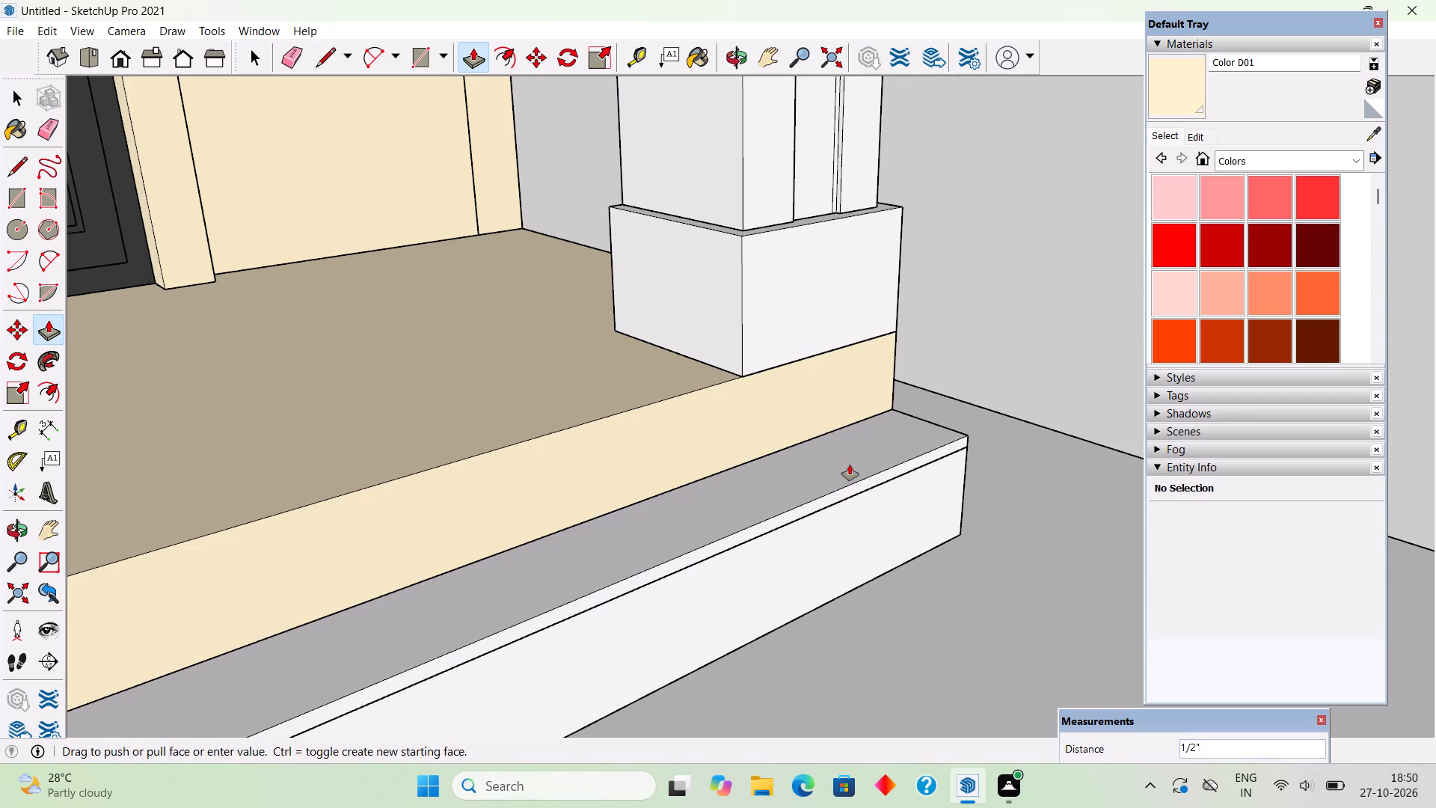
{"action": "type", "text": "1\""}
{"action": "key", "text": "Return"}
{"action": "key", "text": "space"}
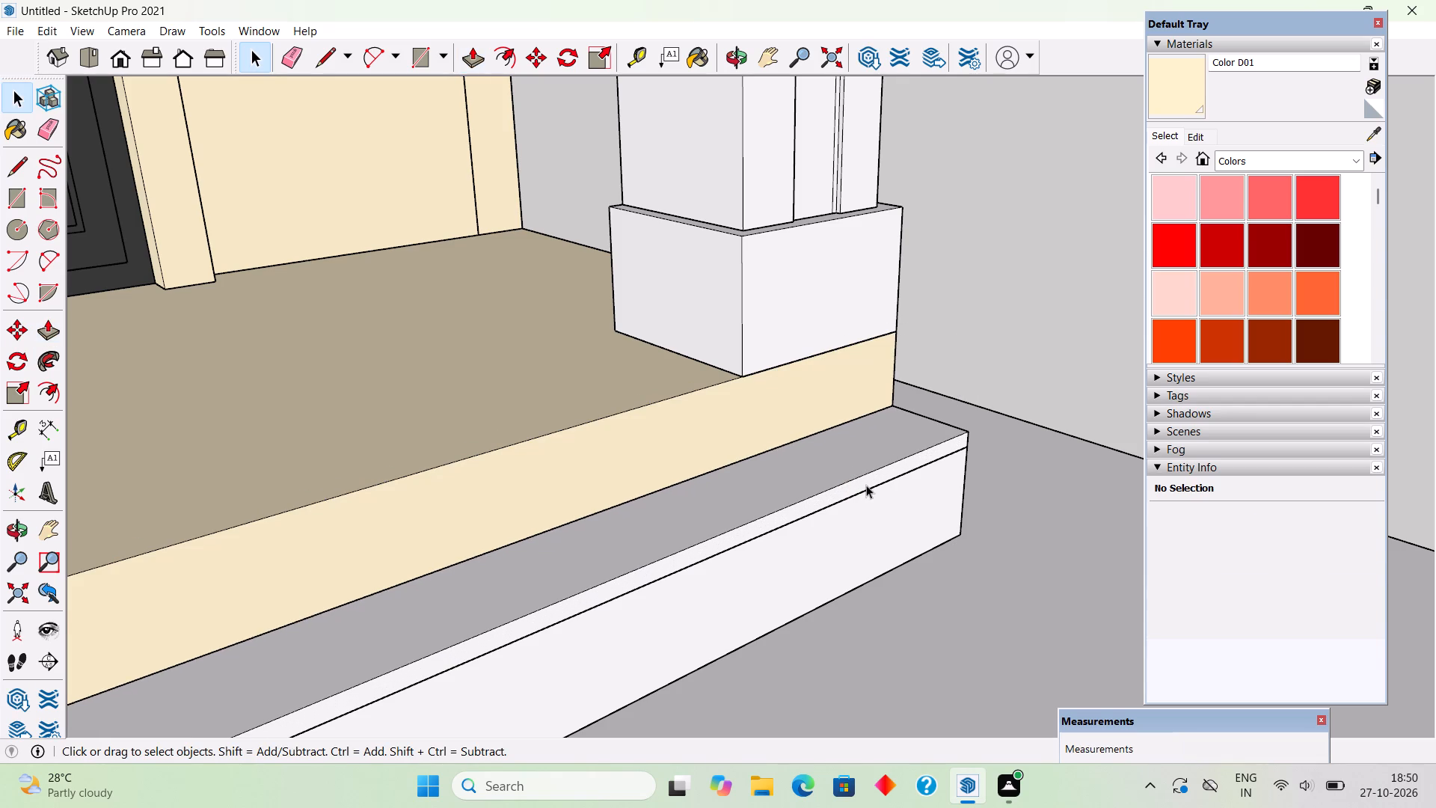
Pull the tread slab's long front face outward 1" as a nosing over the step.
{"action": "key", "text": "p"}
{"action": "left_click", "coordinate": [875, 483]}
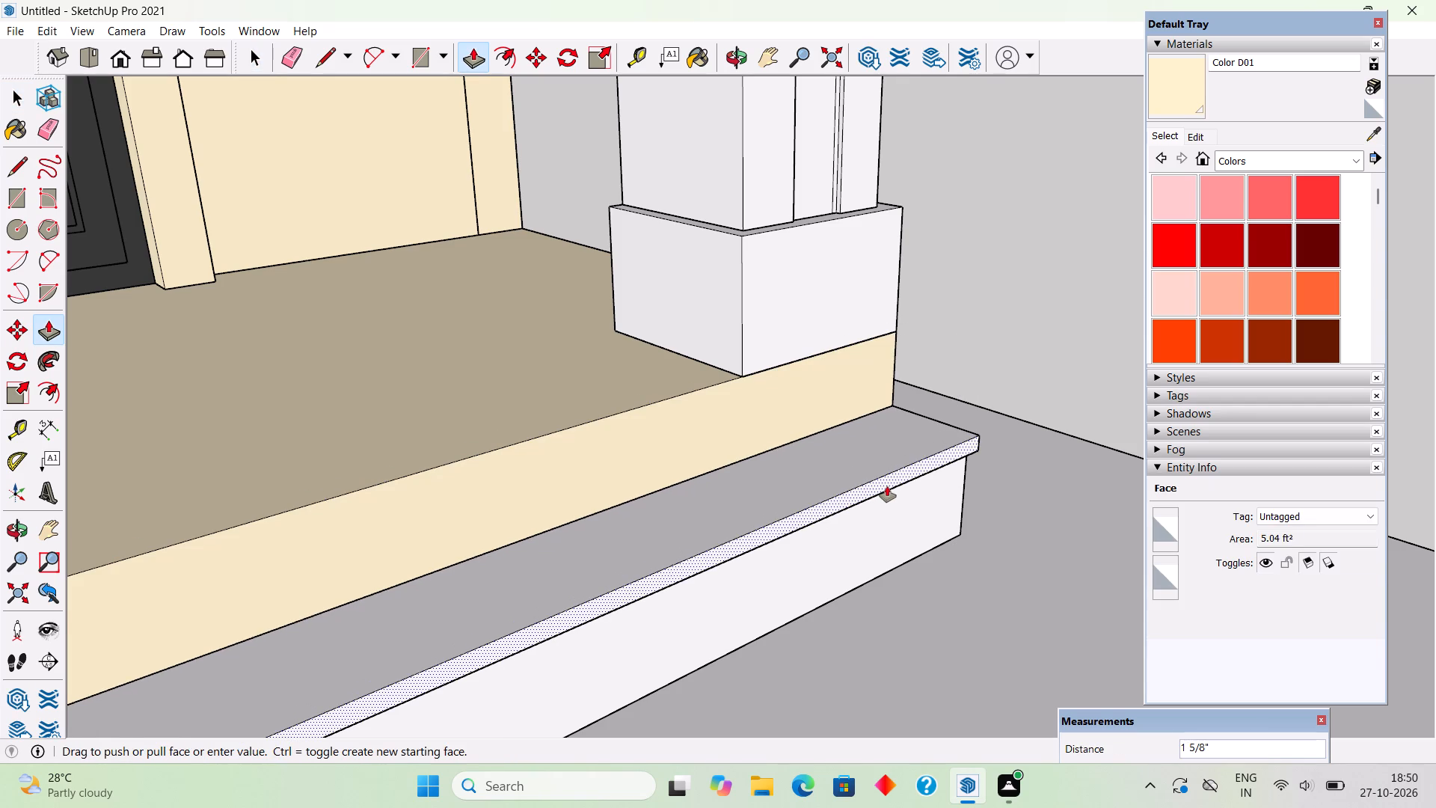
{"action": "type", "text": "1\""}
{"action": "key", "text": "Return"}
{"action": "key", "text": "space"}
Select the whole tread slab, make it a group and clear the selection.
{"action": "triple_click", "coordinate": [888, 485]}
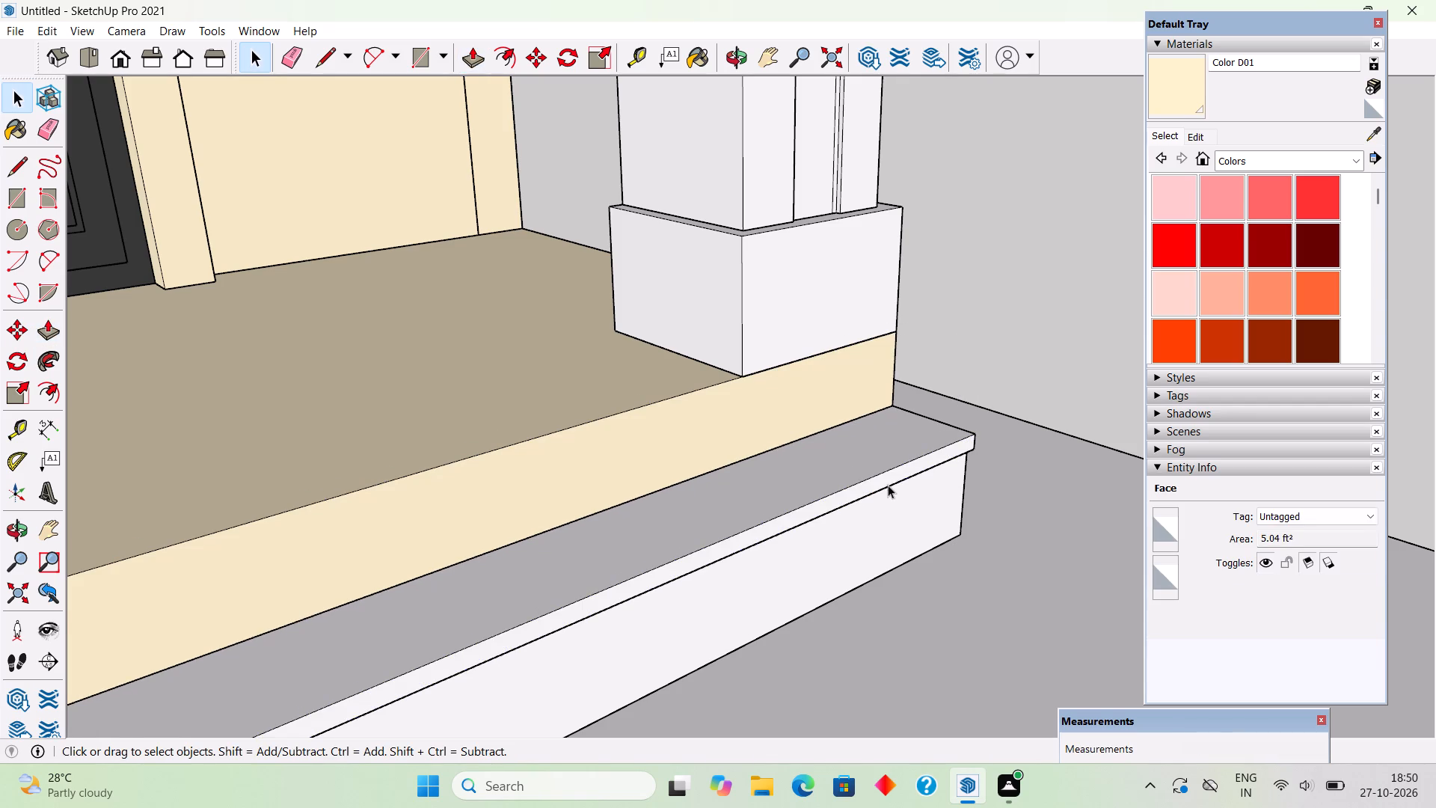
{"action": "right_click", "coordinate": [888, 483]}
{"action": "left_click", "coordinate": [960, 358]}
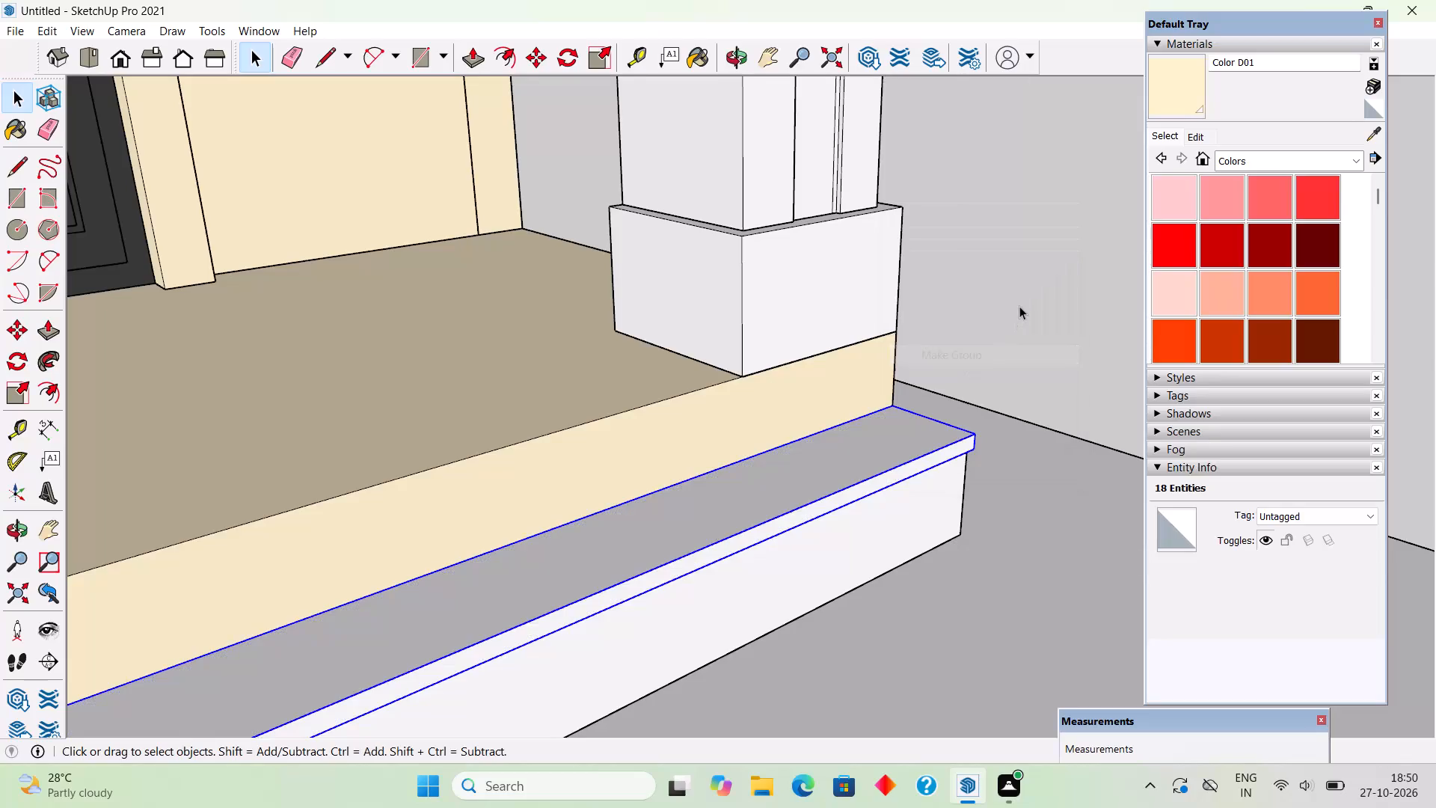
{"action": "left_click", "coordinate": [1019, 306]}
Examine the entrance step with its tread, the pillars and the house front from several angles.
{"action": "scroll", "coordinate": [1018, 328], "scroll_direction": "down", "scroll_amount": 16}
{"action": "middle_click_drag", "start_coordinate": [966, 393], "coordinate": [699, 496]}
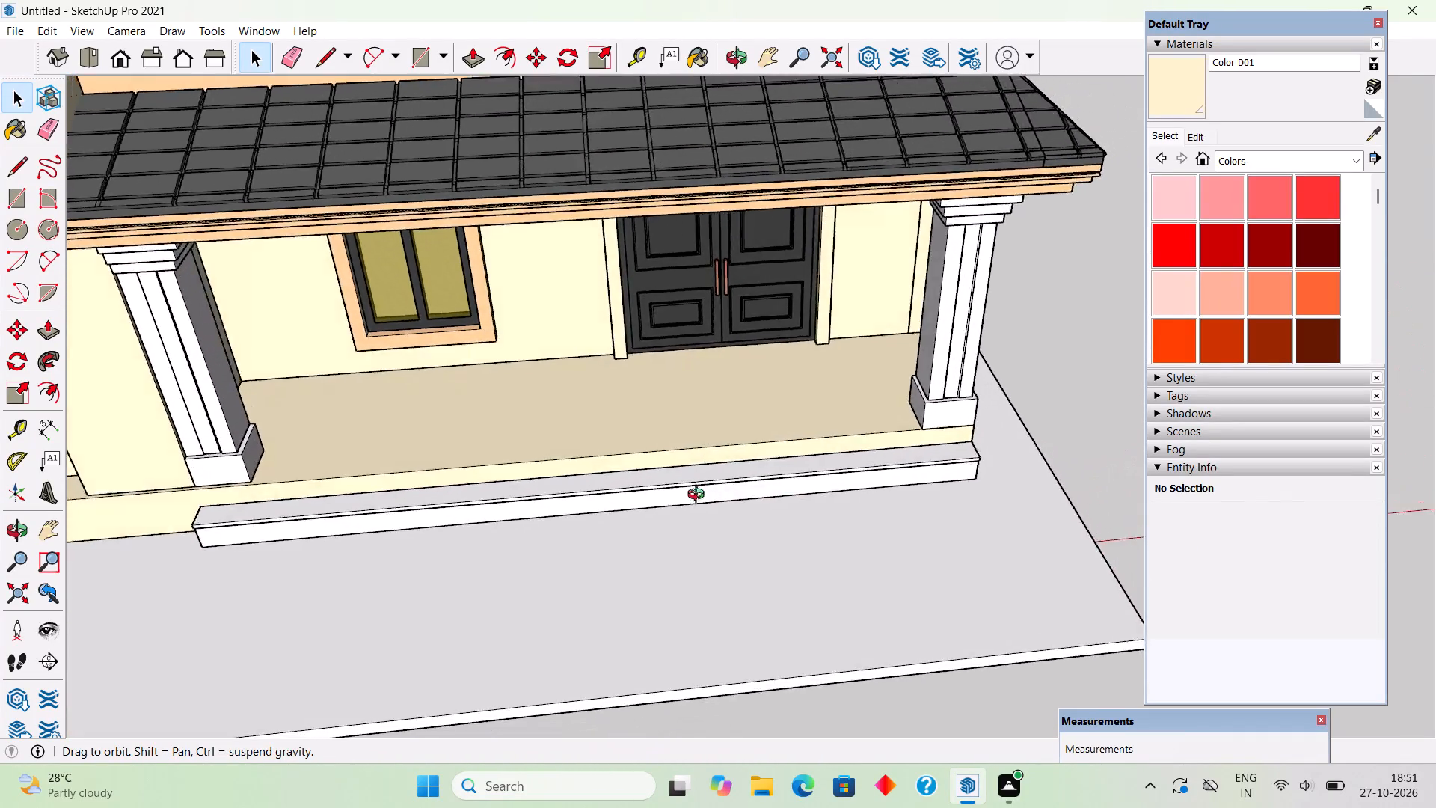
{"action": "middle_click_drag", "start_coordinate": [699, 496], "coordinate": [780, 377]}
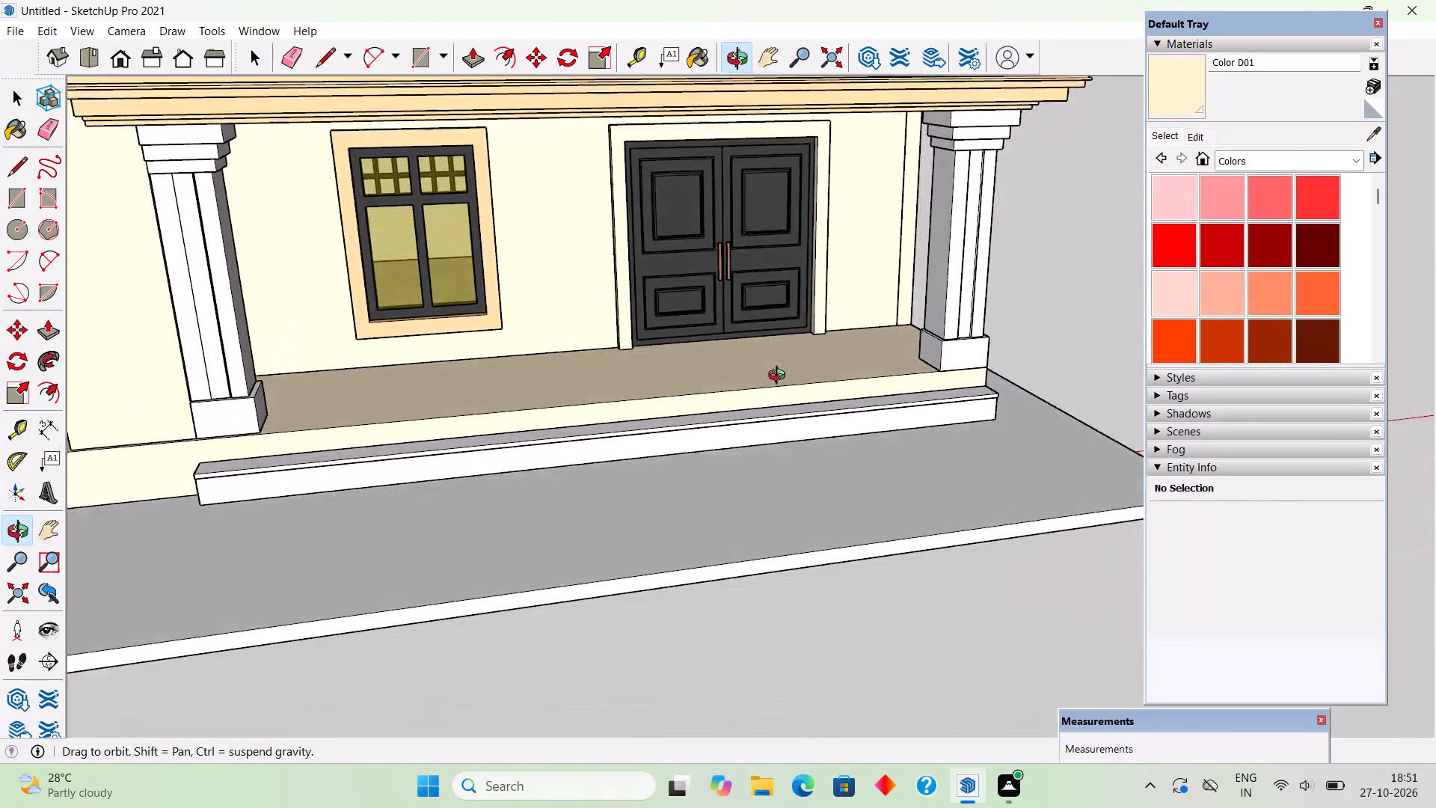
{"action": "middle_click_drag", "start_coordinate": [780, 377], "coordinate": [779, 364]}
{"action": "scroll", "coordinate": [717, 485], "scroll_direction": "down", "scroll_amount": 8}
{"action": "middle_click_drag", "start_coordinate": [703, 522], "coordinate": [405, 539]}
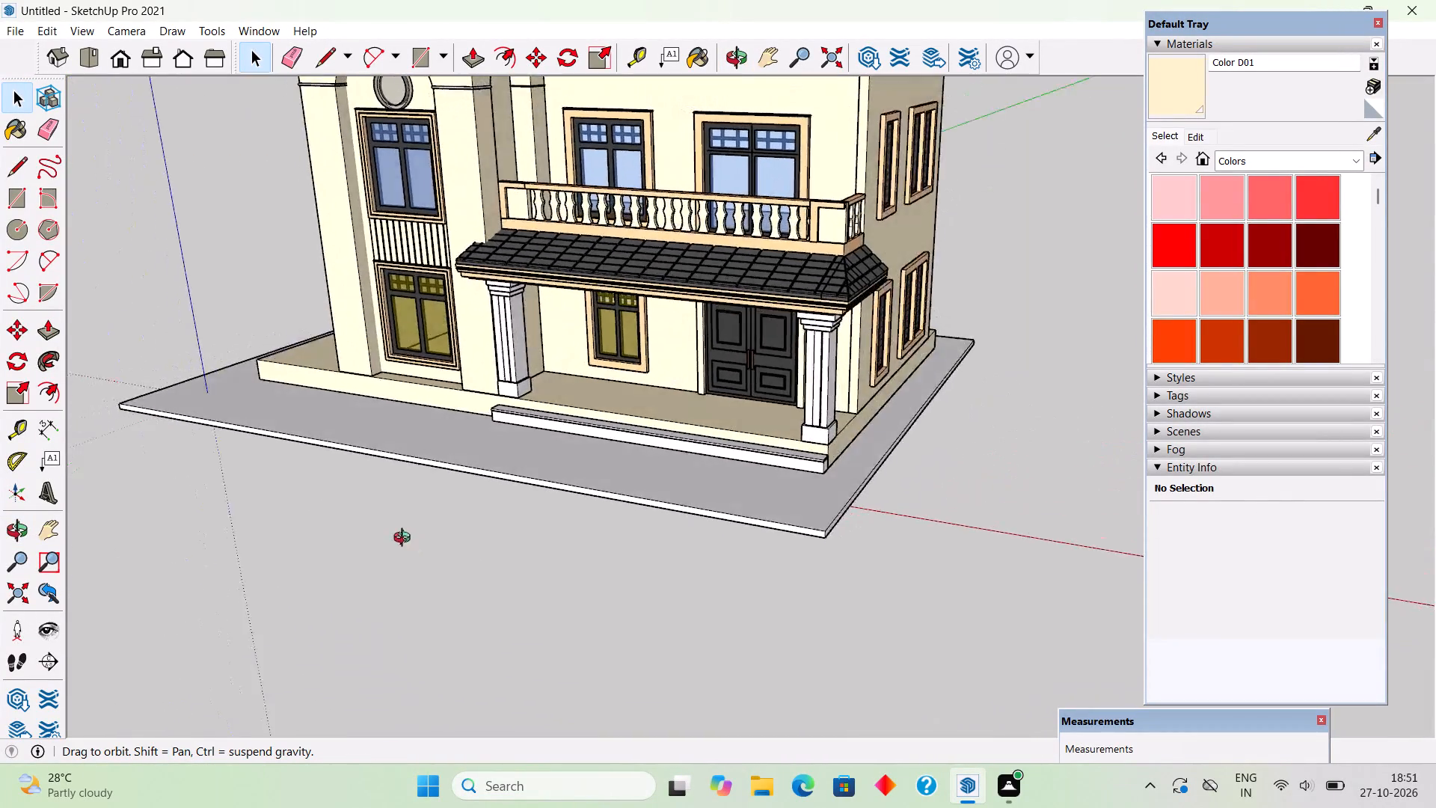
{"action": "middle_click_drag", "start_coordinate": [405, 539], "coordinate": [262, 527]}
{"action": "scroll", "coordinate": [665, 458], "scroll_direction": "up", "scroll_amount": 5}
{"action": "scroll", "coordinate": [728, 447], "scroll_direction": "up", "scroll_amount": 2}
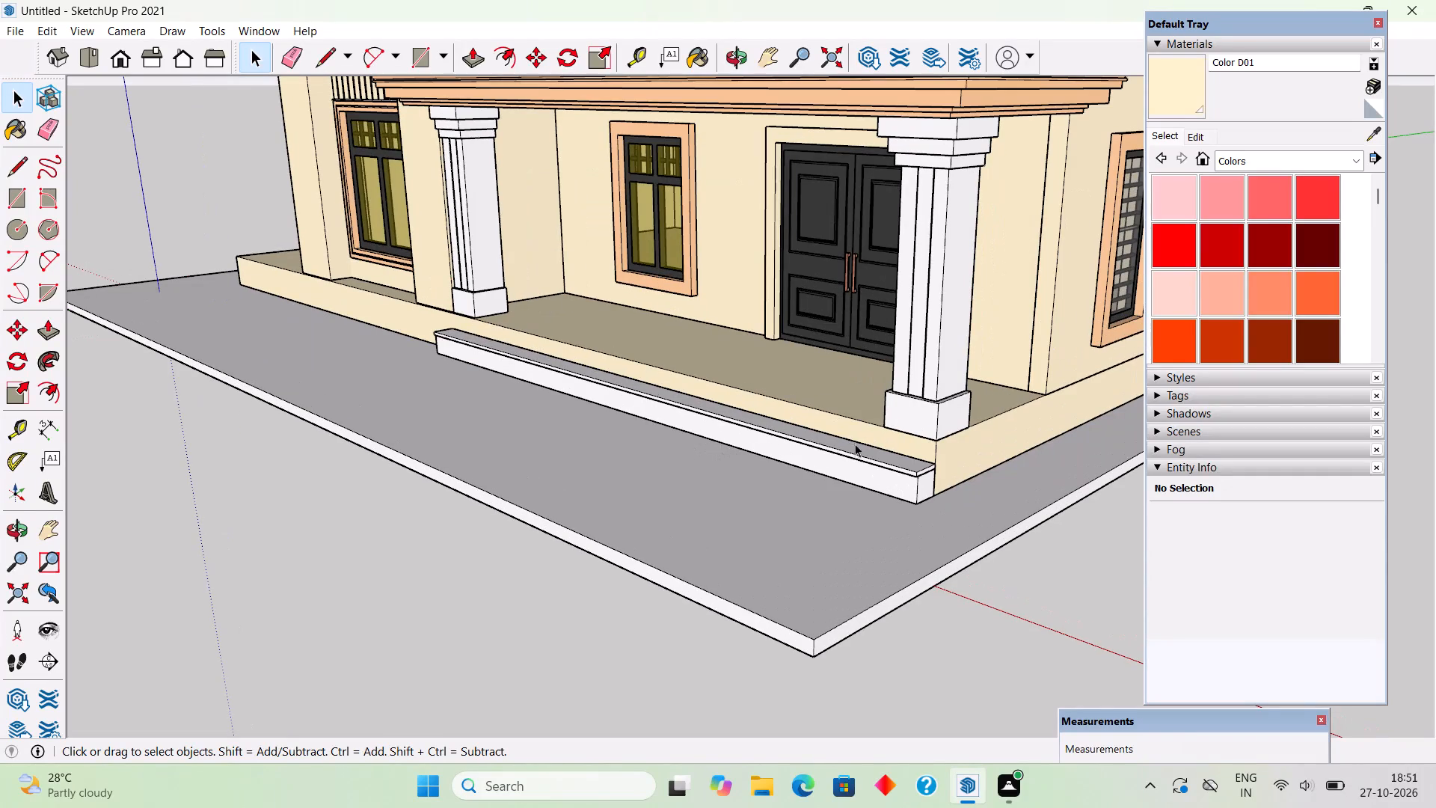
{"action": "middle_click_drag", "start_coordinate": [934, 443], "coordinate": [1050, 524]}
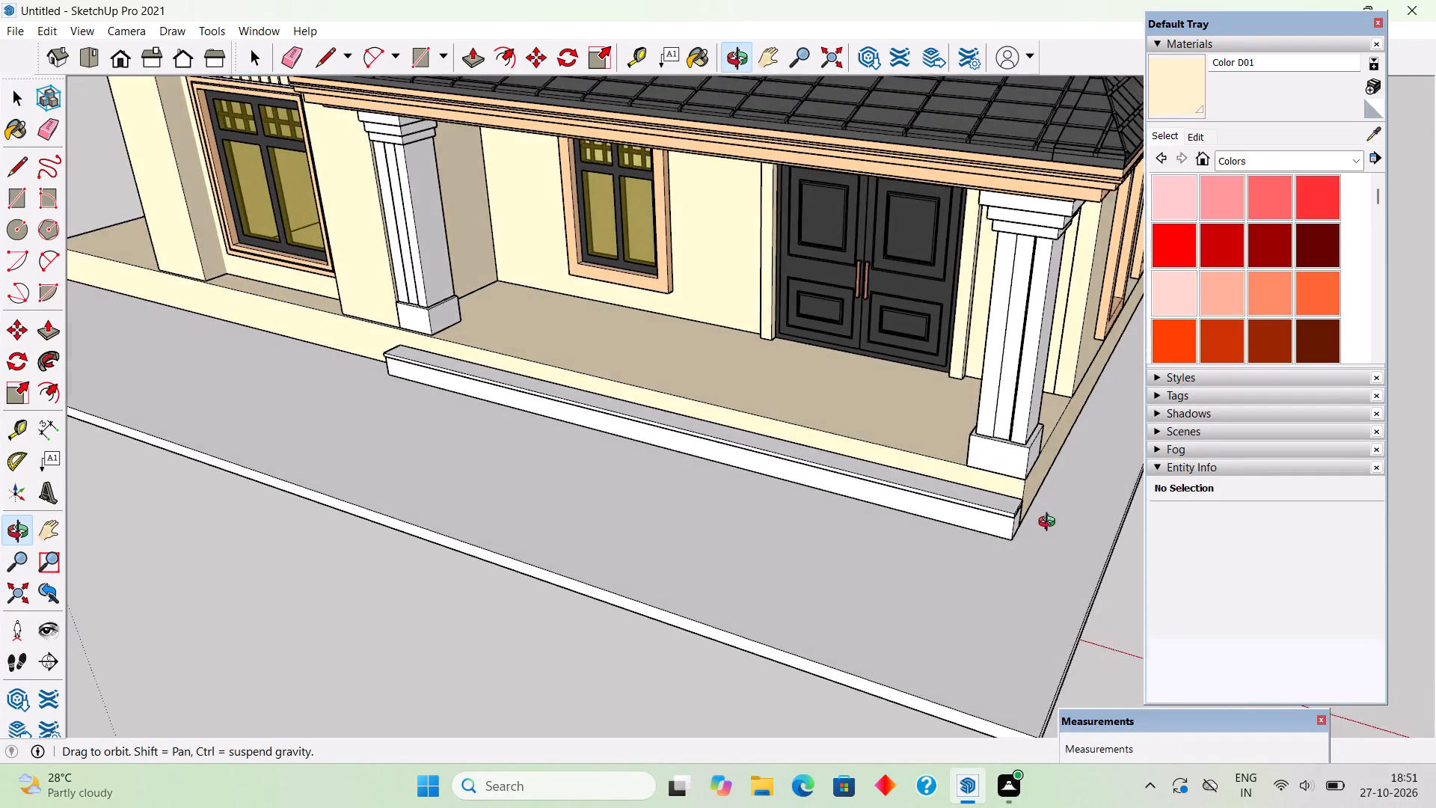
{"action": "middle_click_drag", "start_coordinate": [1050, 524], "coordinate": [1061, 435]}
Inside the outer corner pillar's base group beside the entrance door, pull the base's outer side face out 5".
{"action": "triple_click", "coordinate": [1015, 392]}
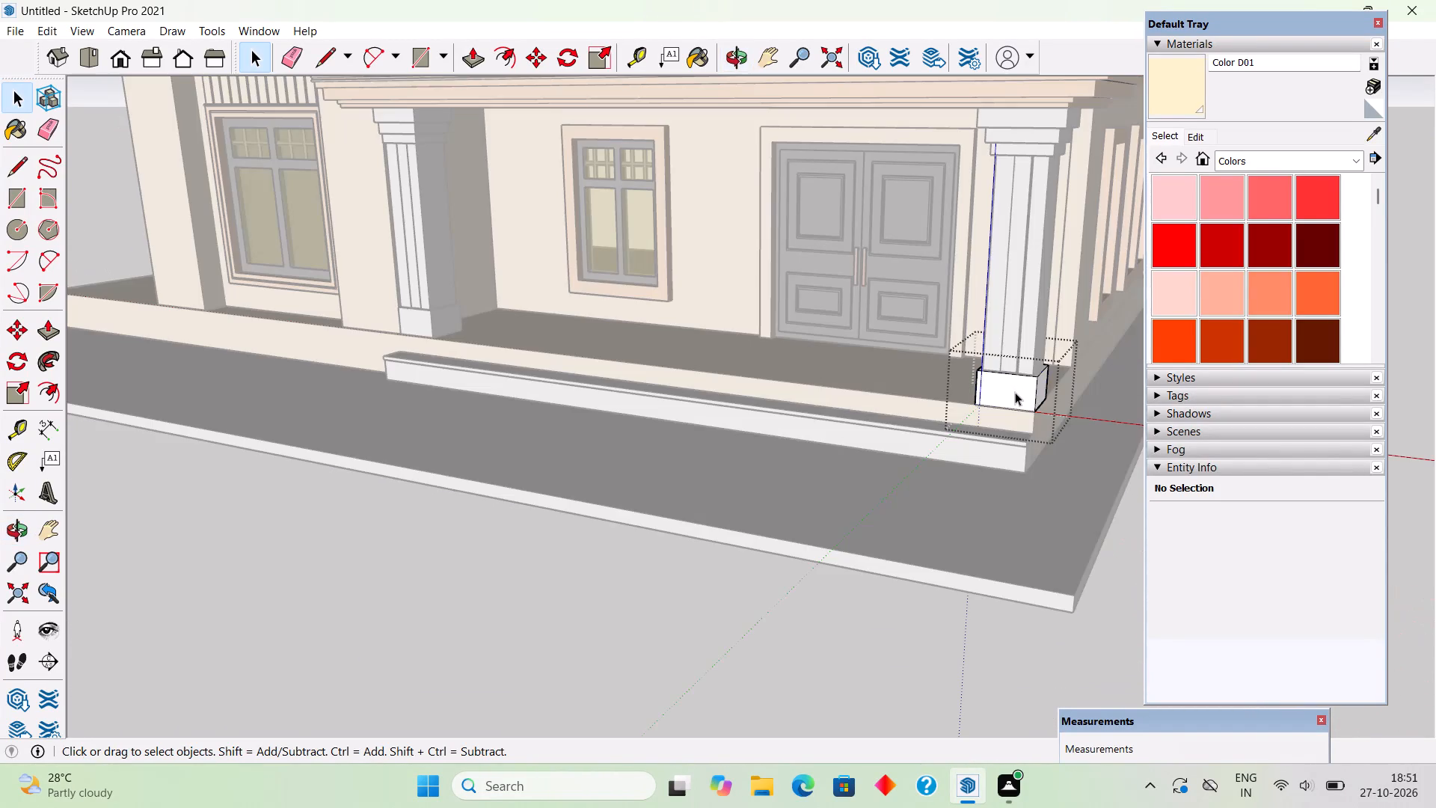
{"action": "middle_click_drag", "start_coordinate": [1031, 411], "coordinate": [738, 426]}
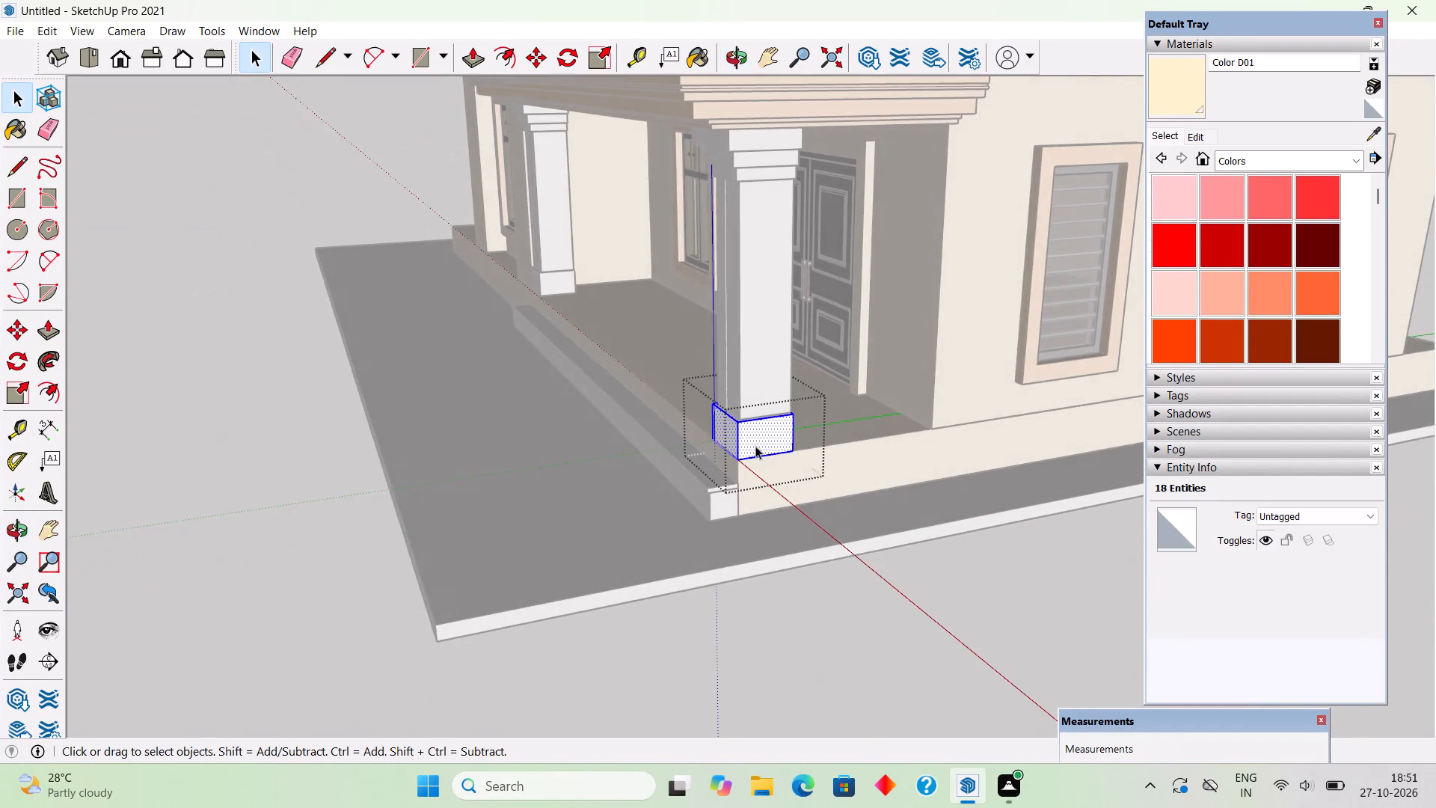
{"action": "scroll", "coordinate": [757, 446], "scroll_direction": "up", "scroll_amount": 9}
{"action": "middle_click_drag", "start_coordinate": [760, 452], "coordinate": [966, 422]}
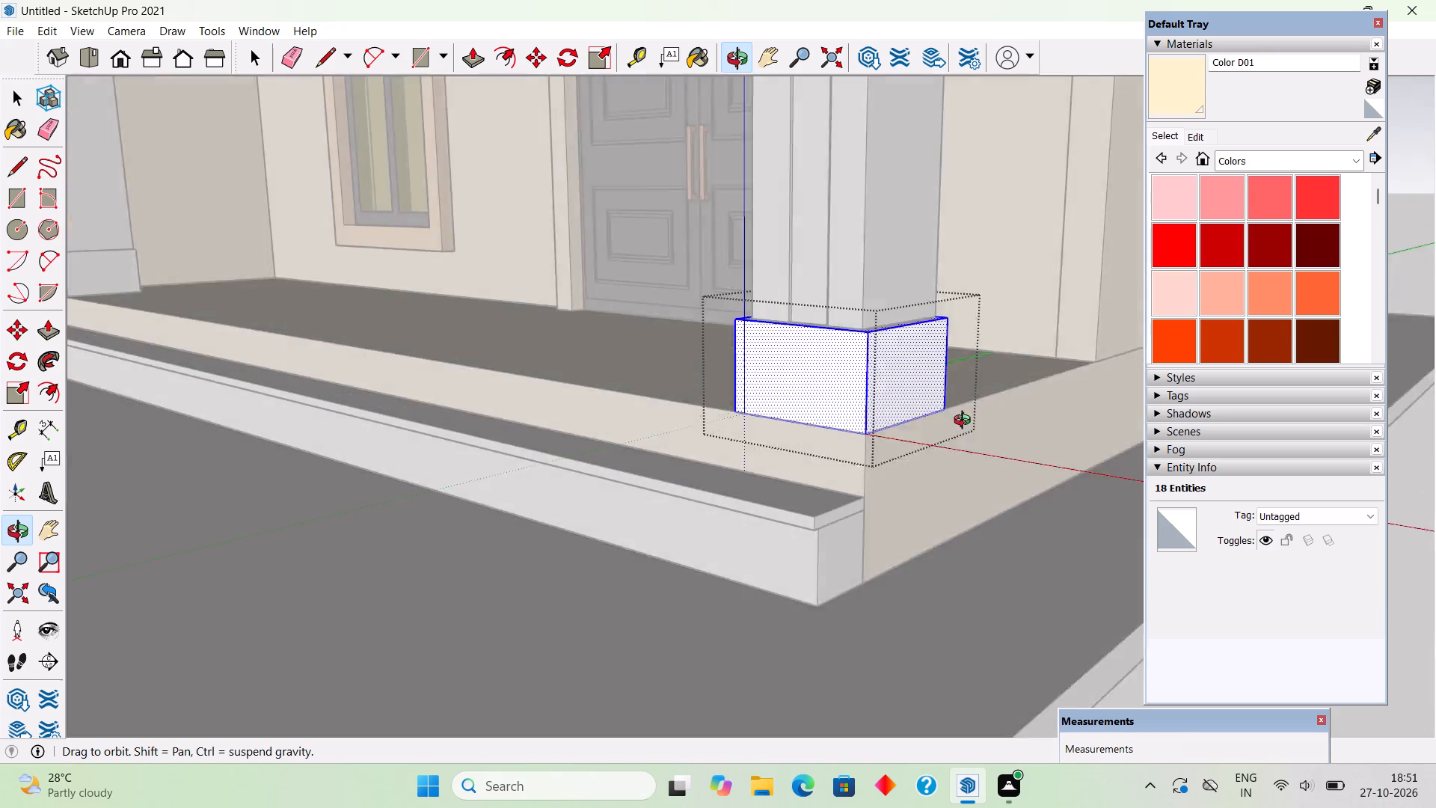
{"action": "middle_click_drag", "start_coordinate": [966, 422], "coordinate": [930, 361]}
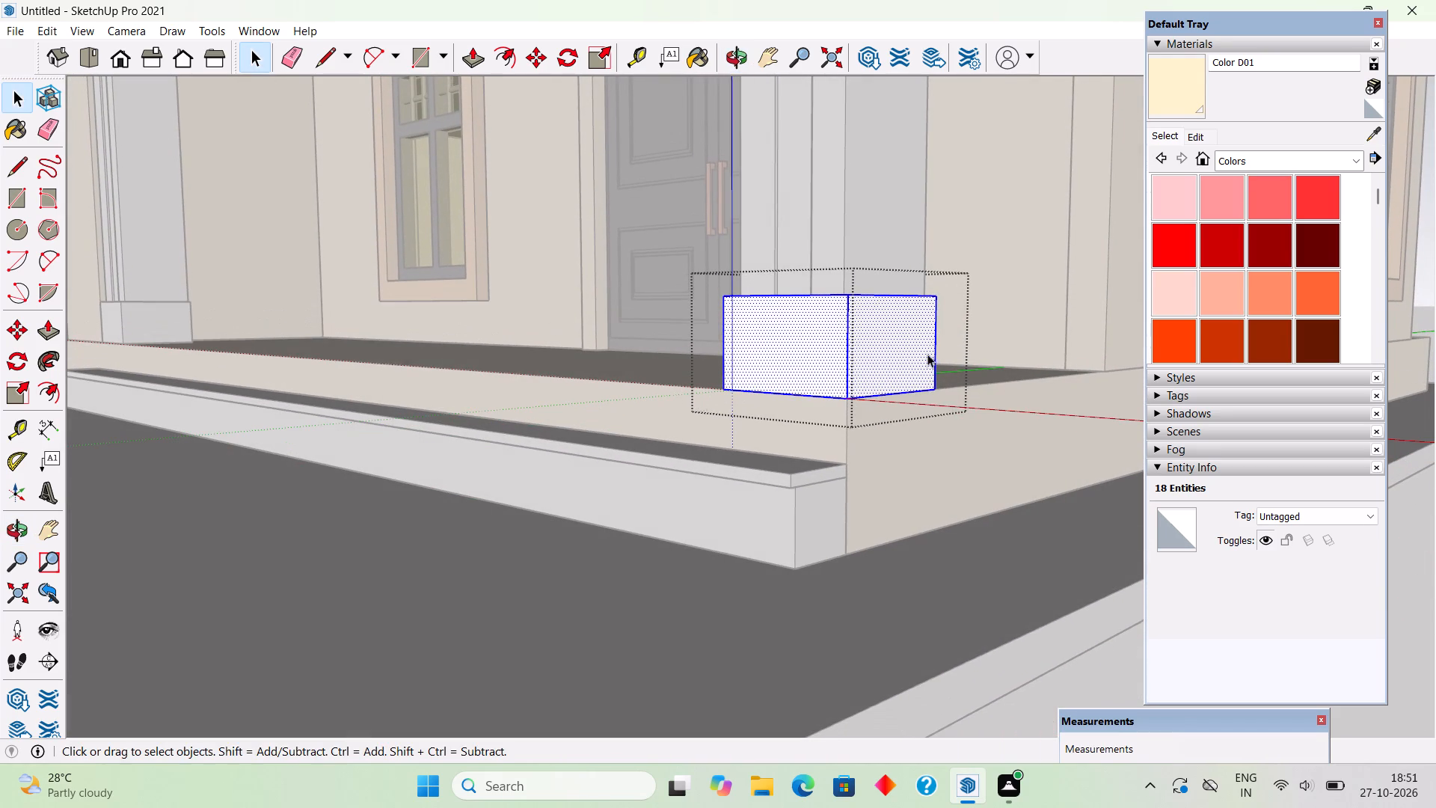
{"action": "key", "text": "p"}
{"action": "left_click", "coordinate": [914, 353]}
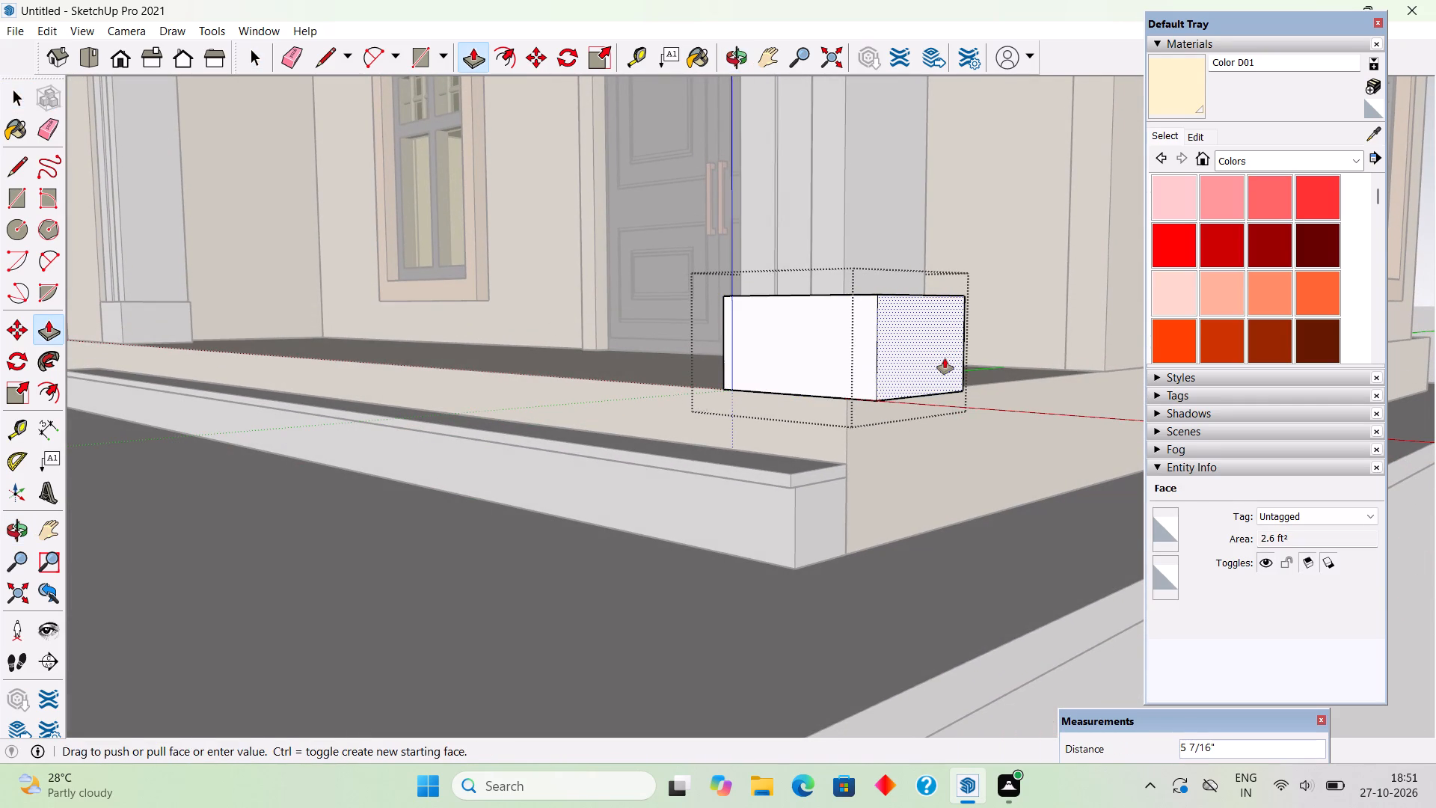
{"action": "type", "text": "5\""}
{"action": "key", "text": "Return"}
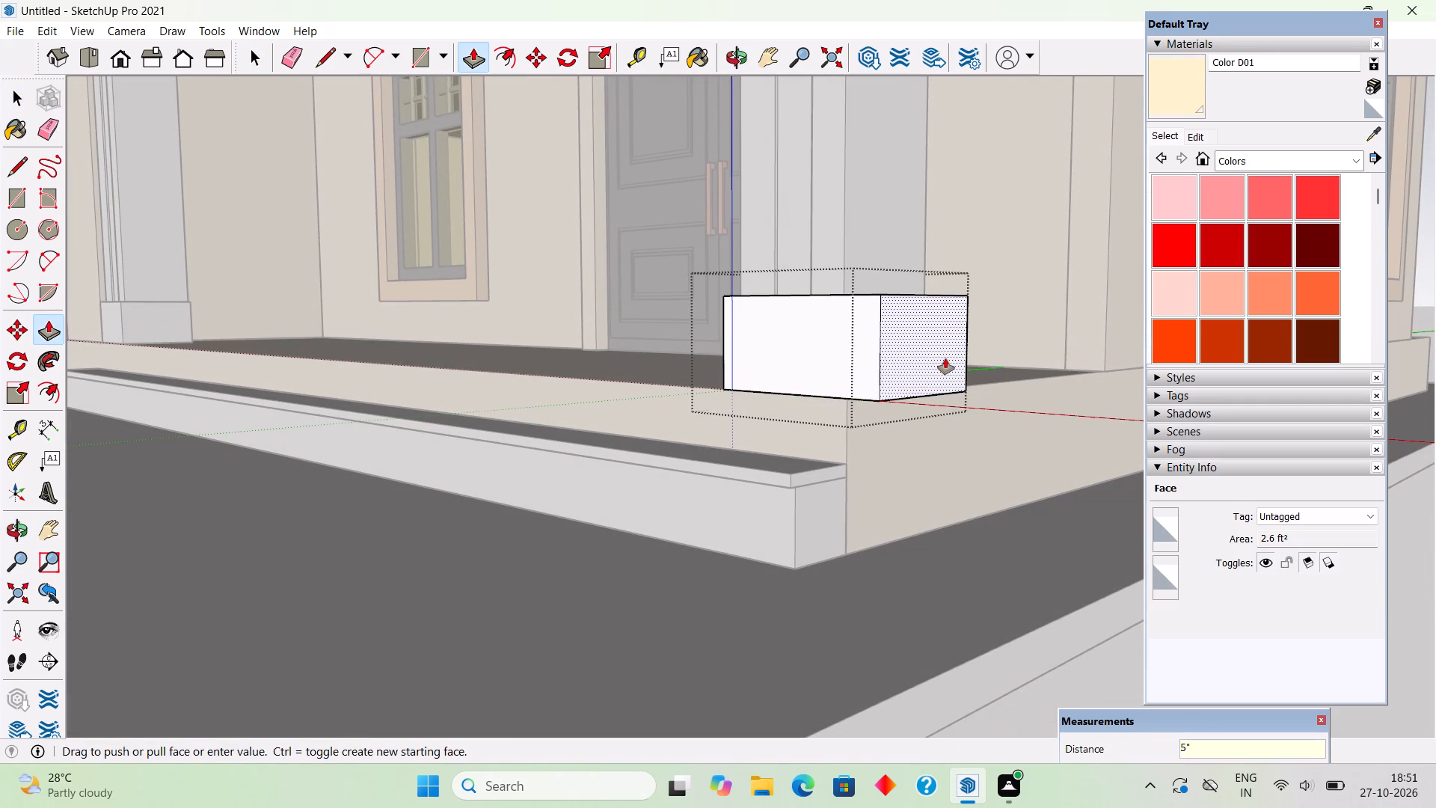
Push the corner pillar base's underside up 2" from the porch floor.
{"action": "middle_click_drag", "start_coordinate": [929, 380], "coordinate": [896, 332]}
{"action": "scroll", "coordinate": [887, 337], "scroll_direction": "up", "scroll_amount": 9}
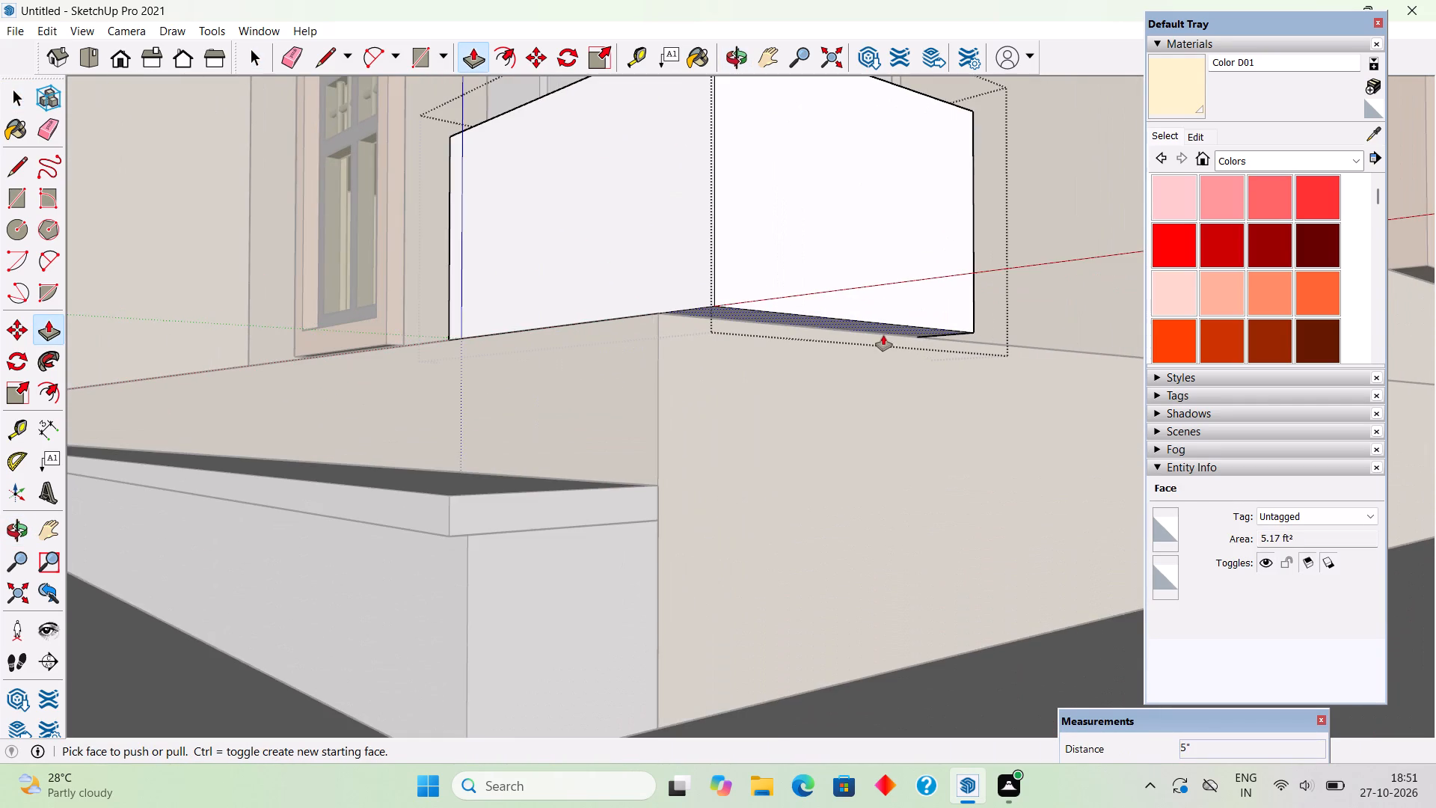
{"action": "left_click", "coordinate": [883, 329]}
{"action": "type", "text": "2\""}
{"action": "key", "text": "Return"}
Push the corner pillar base's outer side face back in 5" and leave the base group.
{"action": "left_click", "coordinate": [900, 240]}
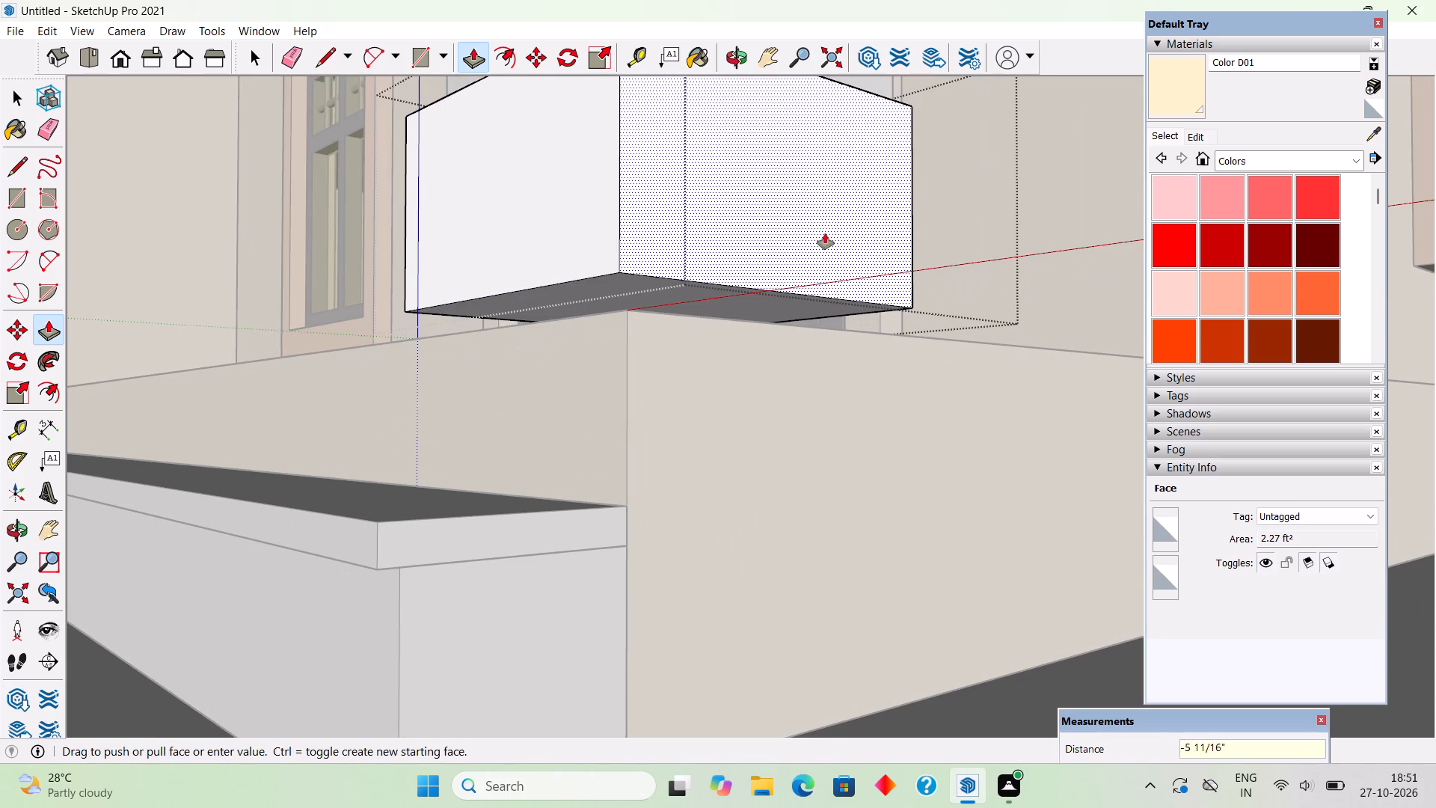
{"action": "type", "text": "5\""}
{"action": "key", "text": "Return"}
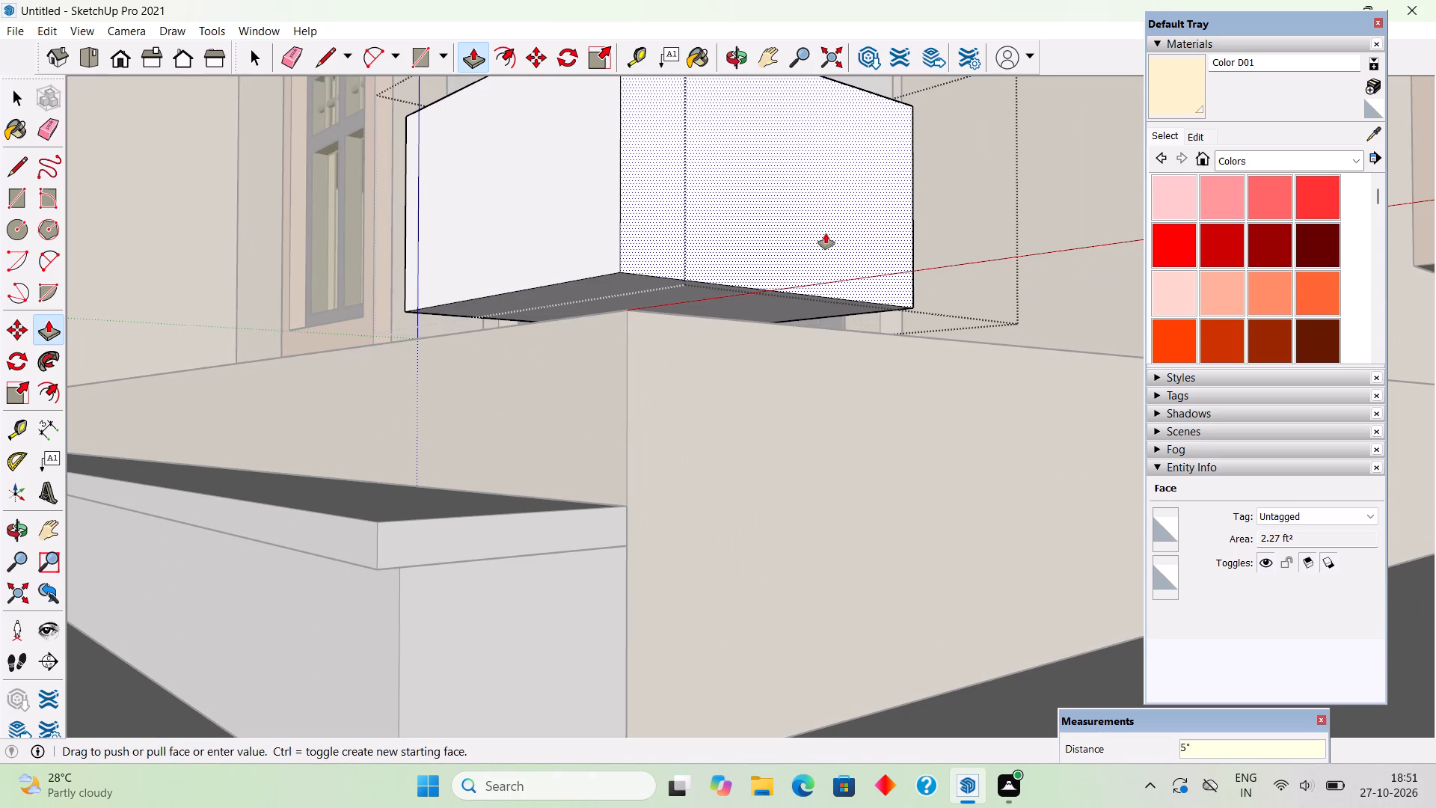
{"action": "key", "text": "space"}
{"action": "scroll", "coordinate": [826, 233], "scroll_direction": "down", "scroll_amount": 12}
{"action": "left_click", "coordinate": [923, 509]}
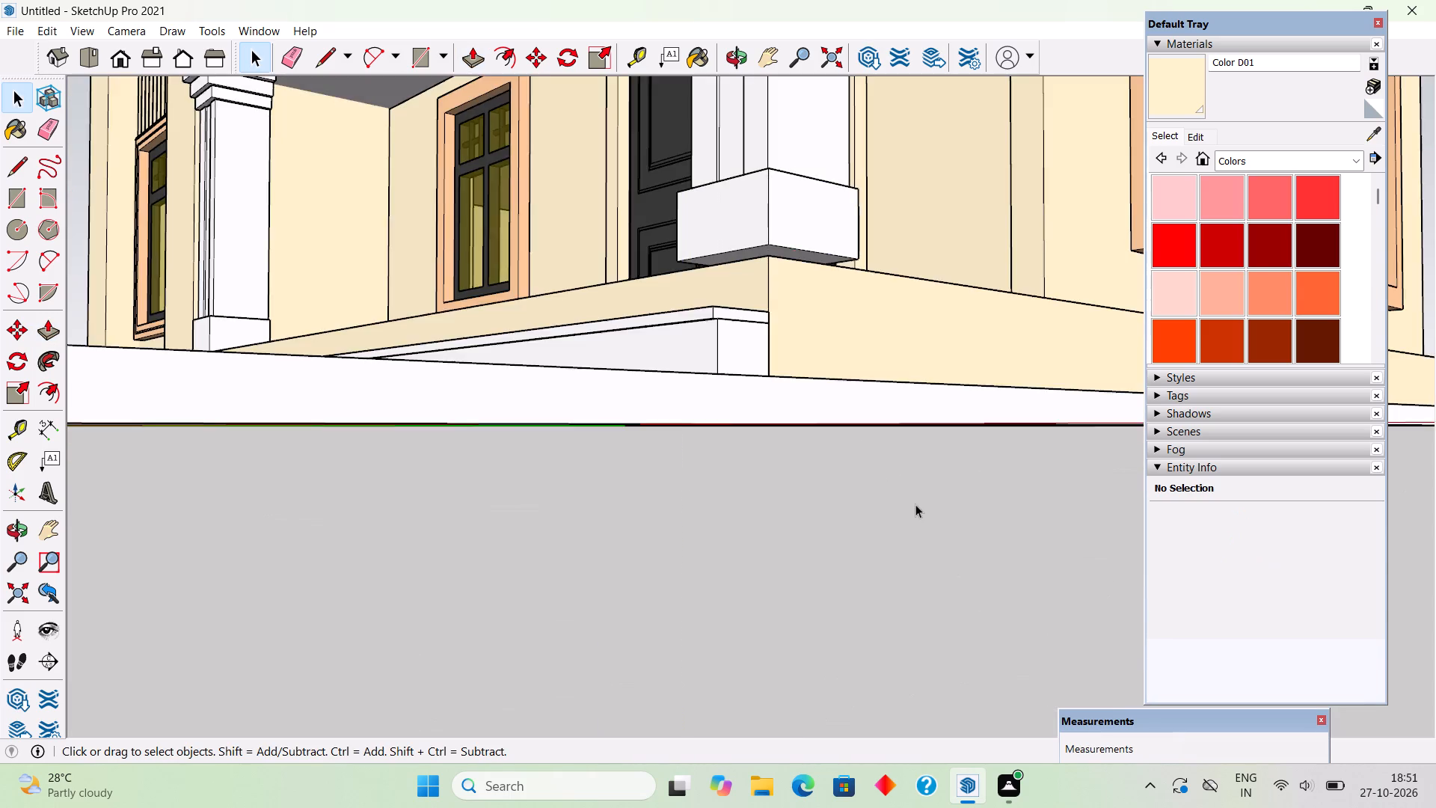
Explode the group of the other porch pillar, beside the window, to reach its base.
{"action": "middle_click_drag", "start_coordinate": [447, 214], "coordinate": [705, 316]}
{"action": "scroll", "coordinate": [705, 316], "scroll_direction": "down", "scroll_amount": 7}
{"action": "middle_click_drag", "start_coordinate": [473, 356], "coordinate": [863, 334]}
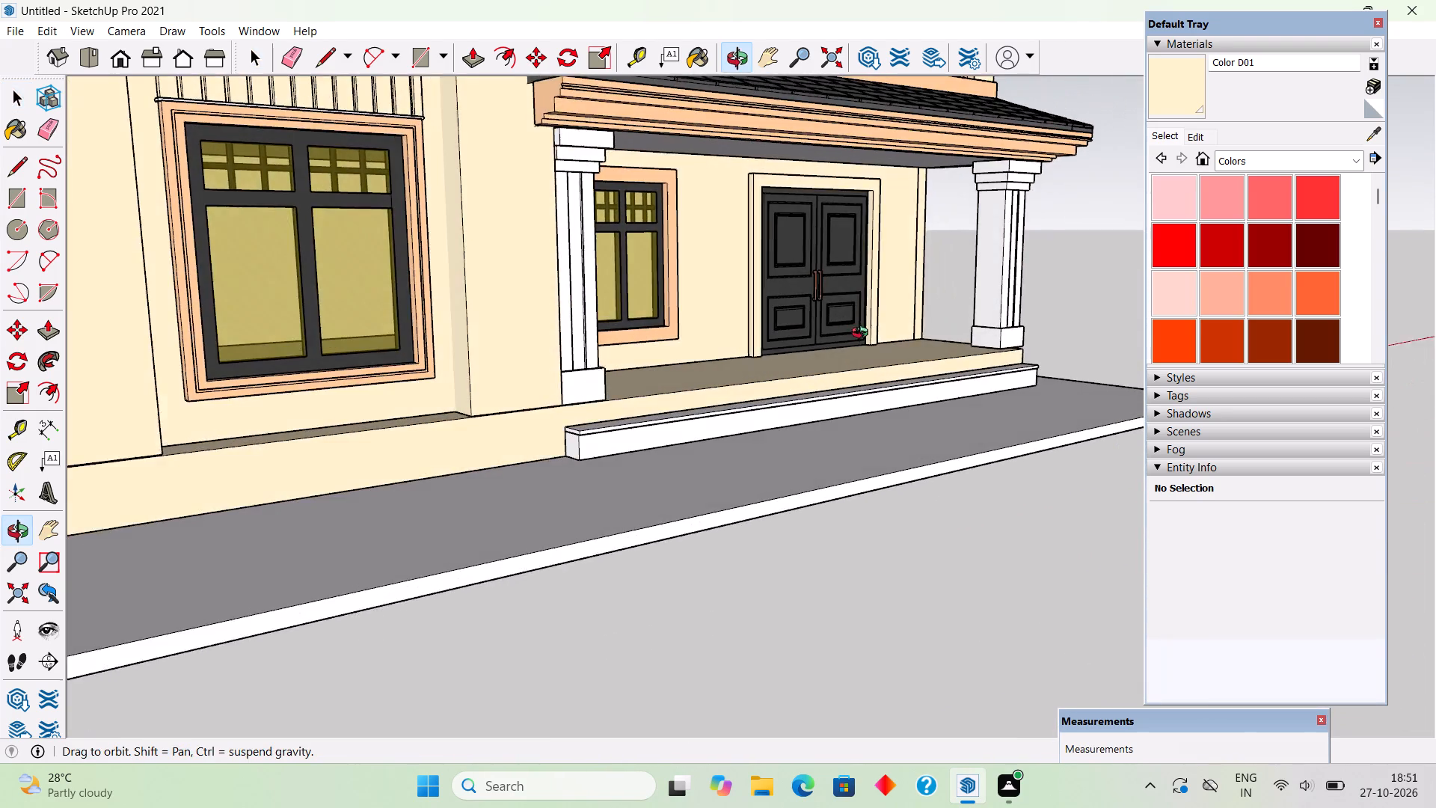
{"action": "middle_click_drag", "start_coordinate": [863, 334], "coordinate": [864, 336]}
{"action": "scroll", "coordinate": [520, 394], "scroll_direction": "up", "scroll_amount": 10}
{"action": "left_click", "coordinate": [568, 402]}
{"action": "double_click", "coordinate": [568, 402]}
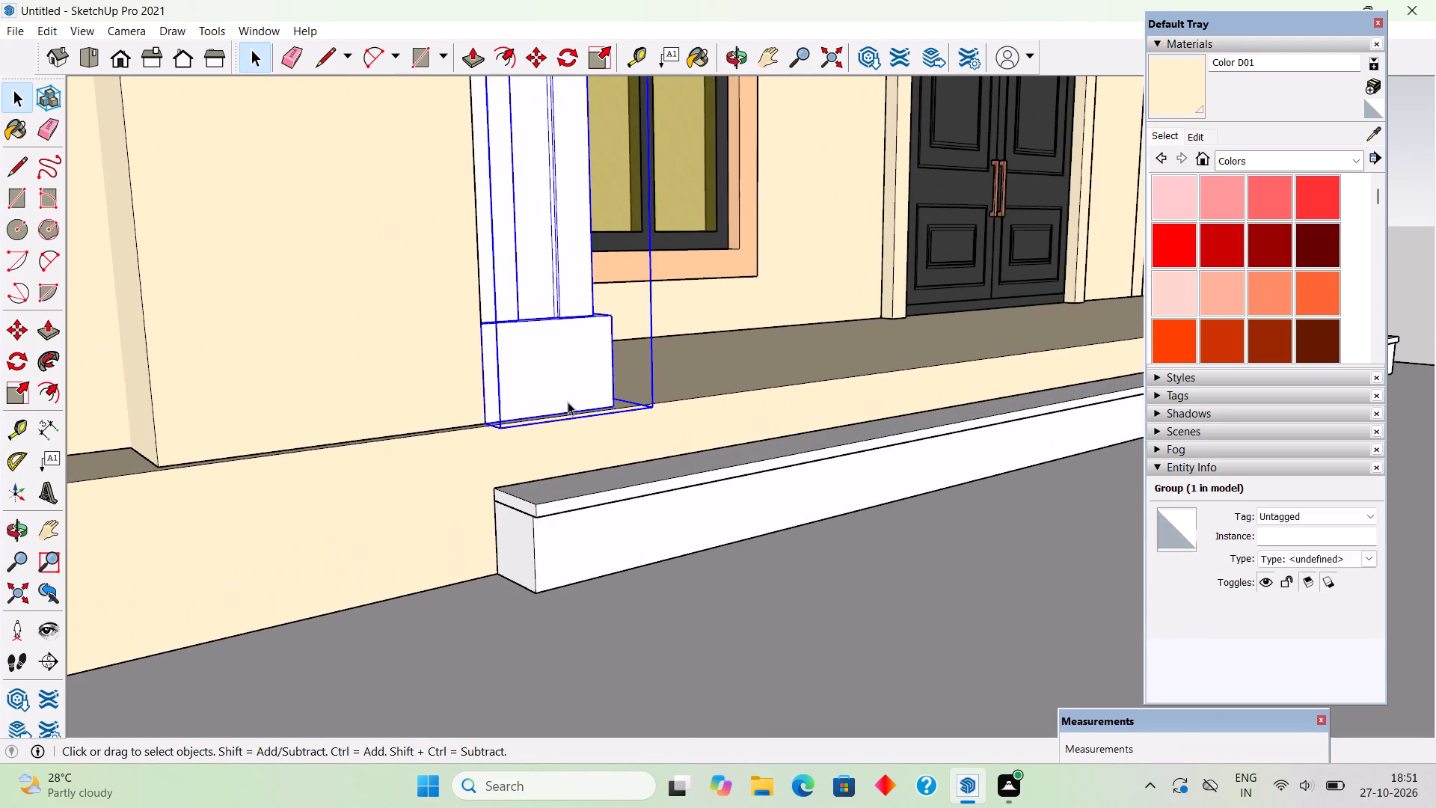
{"action": "left_click", "coordinate": [716, 643]}
{"action": "scroll", "coordinate": [719, 634], "scroll_direction": "down", "scroll_amount": 5}
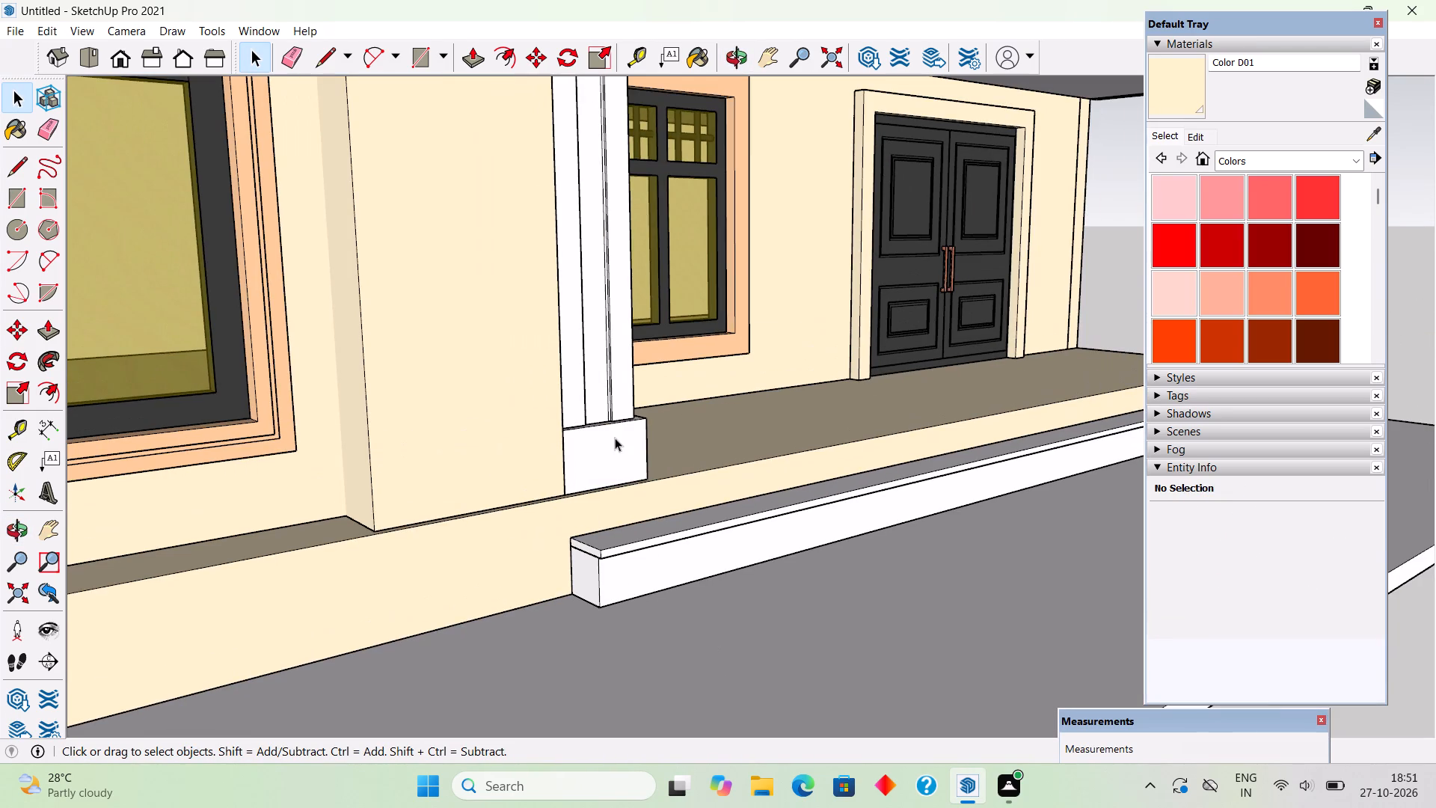
{"action": "left_click", "coordinate": [615, 438]}
{"action": "right_click", "coordinate": [615, 438]}
{"action": "left_click", "coordinate": [669, 584]}
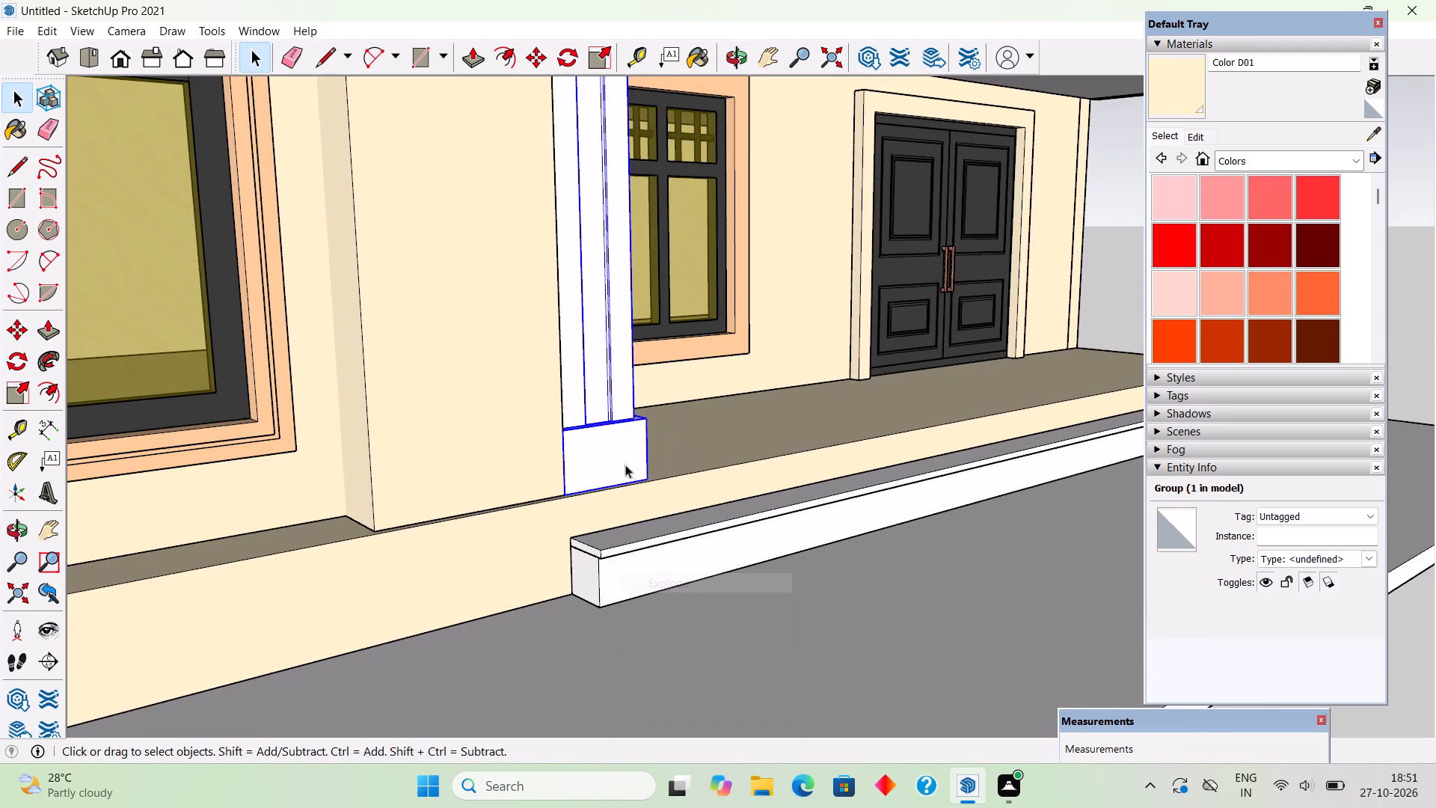
Inside that pillar's base group, pull the base's front face out 5".
{"action": "double_click", "coordinate": [612, 443]}
{"action": "left_click", "coordinate": [612, 443]}
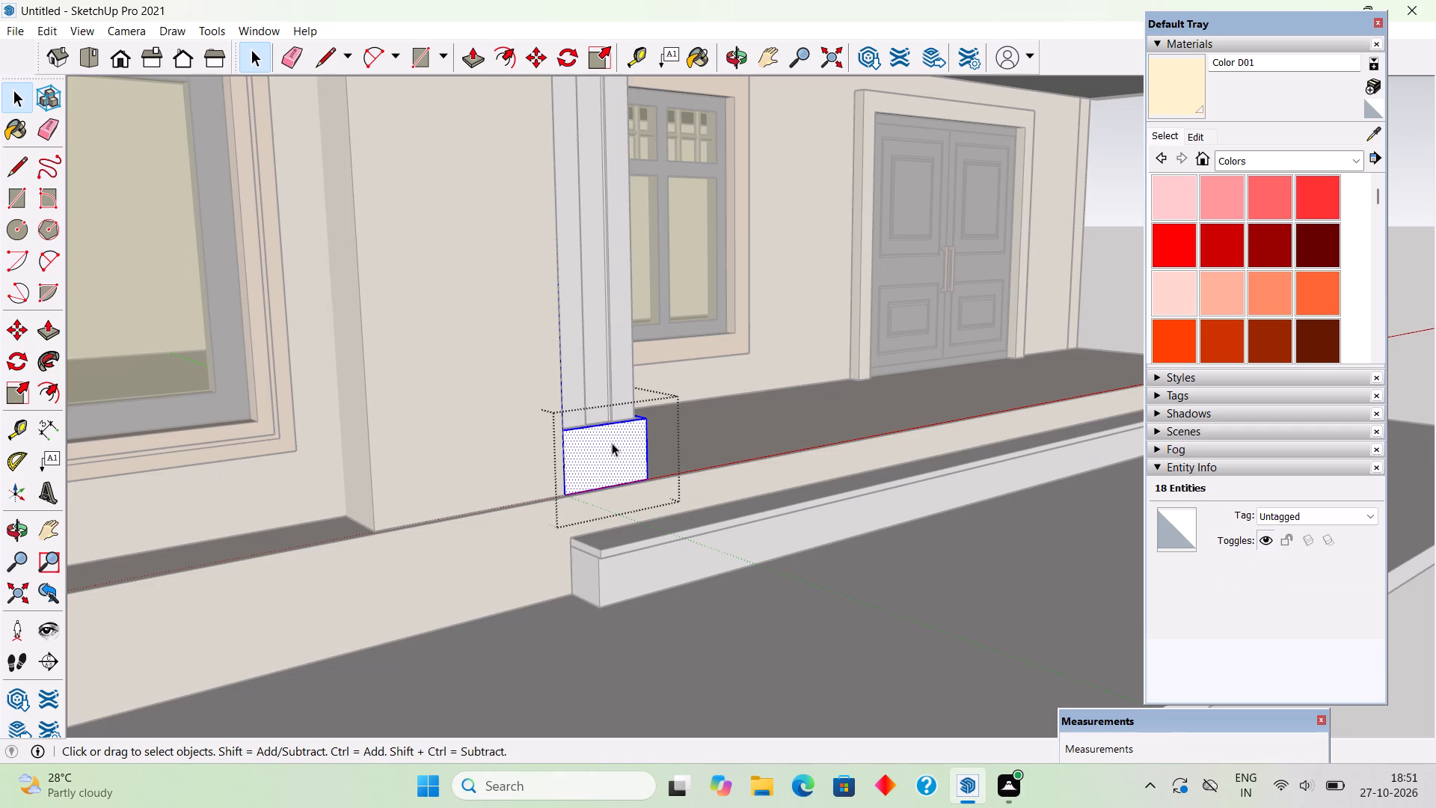
{"action": "key", "text": "p"}
{"action": "left_click", "coordinate": [612, 443]}
{"action": "type", "text": "5\""}
{"action": "key", "text": "Return"}
Push the underside of that pillar's base up 2" from the porch floor.
{"action": "middle_click_drag", "start_coordinate": [634, 432], "coordinate": [639, 394]}
{"action": "scroll", "coordinate": [604, 456], "scroll_direction": "up", "scroll_amount": 2}
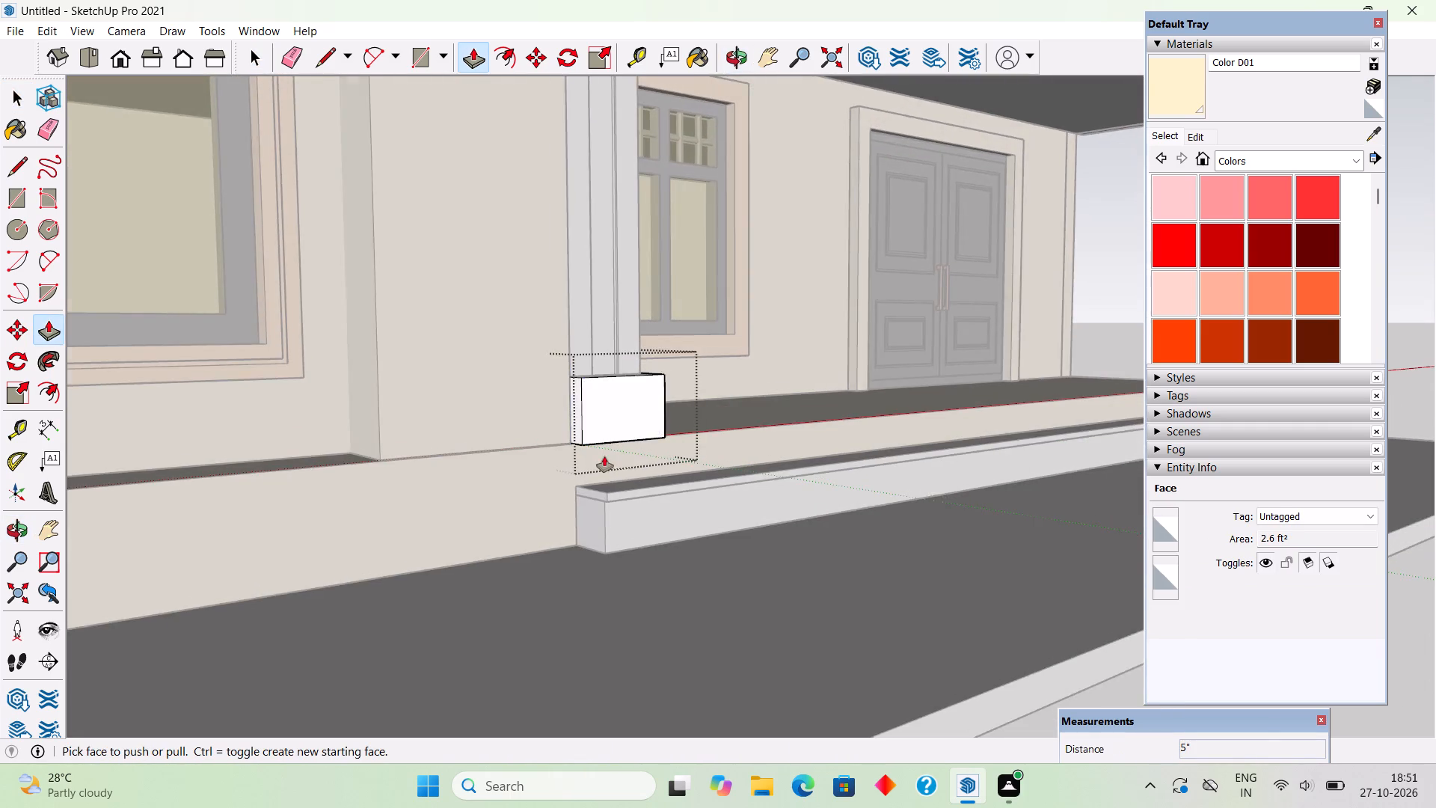
{"action": "scroll", "coordinate": [604, 456], "scroll_direction": "up", "scroll_amount": 10}
{"action": "middle_click_drag", "start_coordinate": [613, 388], "coordinate": [629, 281]}
{"action": "scroll", "coordinate": [581, 388], "scroll_direction": "up", "scroll_amount": 4}
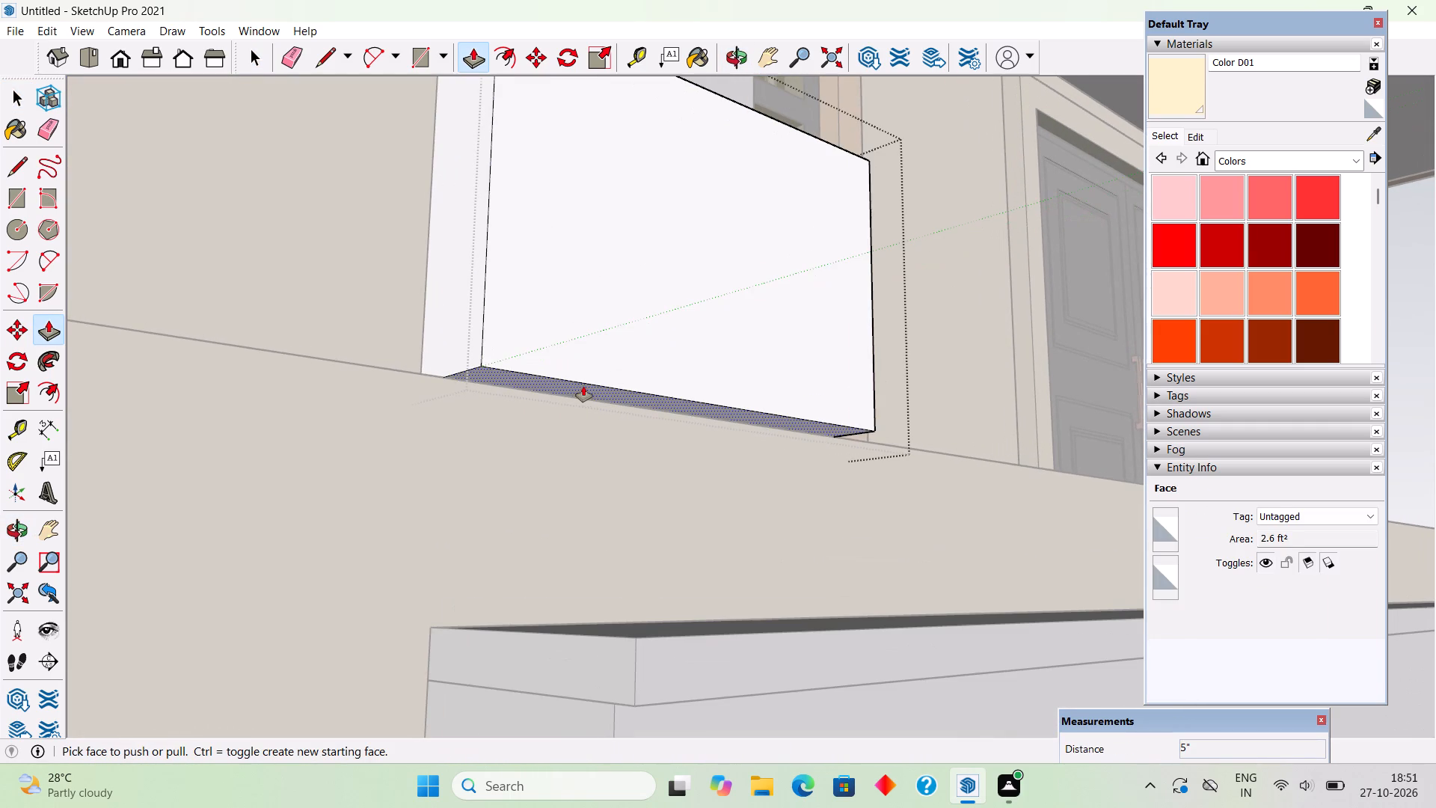
{"action": "left_click", "coordinate": [583, 386]}
{"action": "type", "text": "2\""}
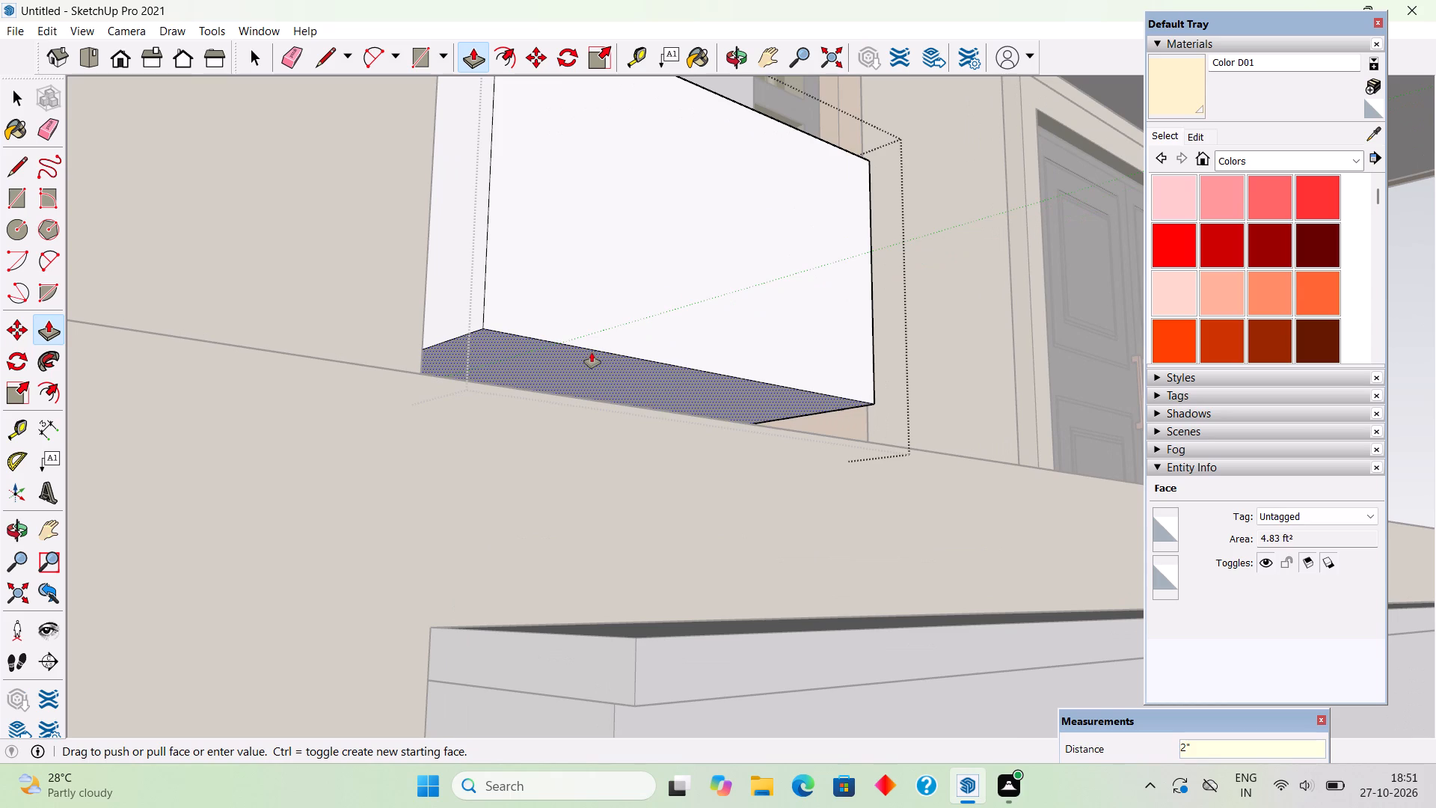
{"action": "key", "text": "Return"}
Push that pillar base's front face back in 5" and leave the base group.
{"action": "left_click", "coordinate": [619, 282]}
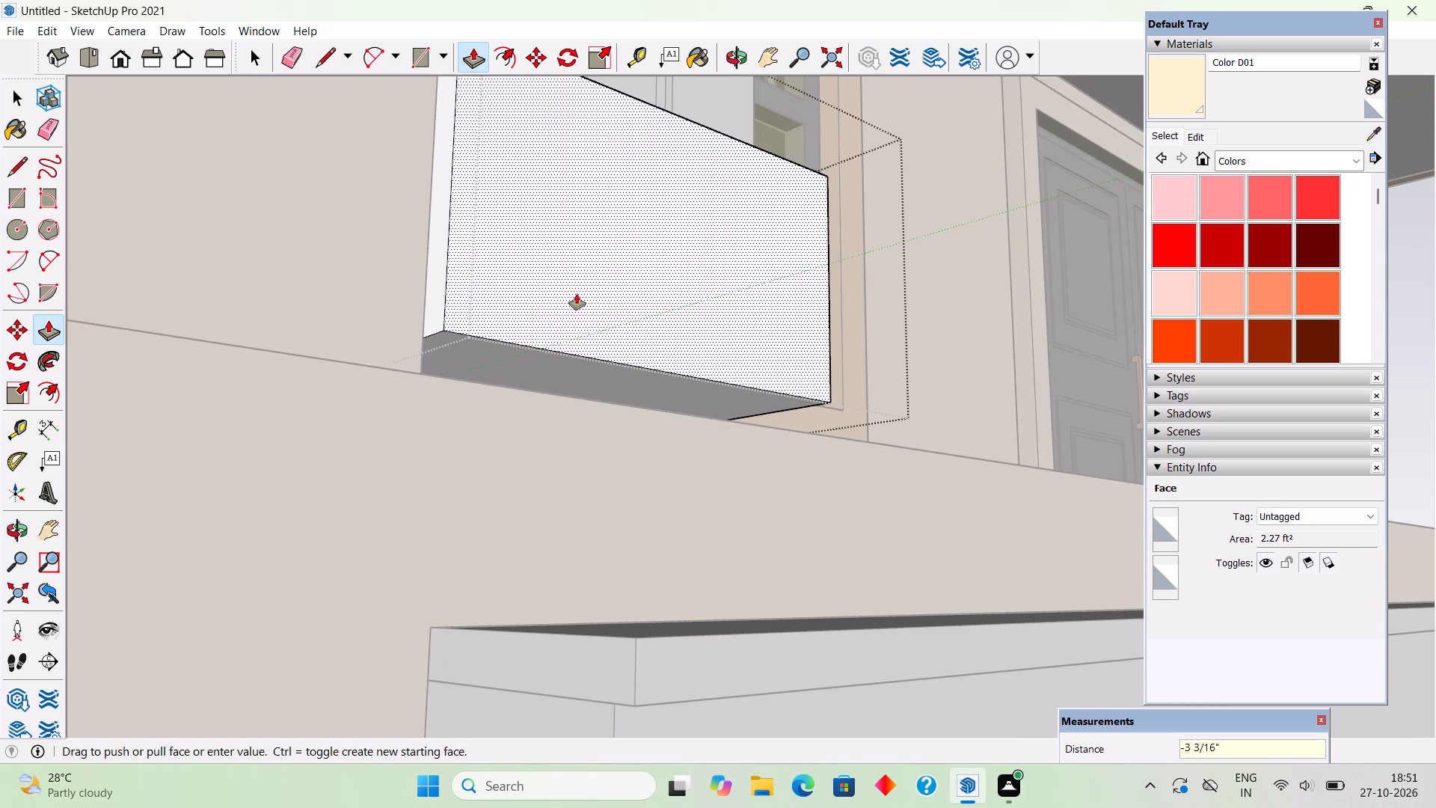
{"action": "type", "text": "5\""}
{"action": "key", "text": "Return"}
{"action": "key", "text": "space"}
{"action": "scroll", "coordinate": [577, 295], "scroll_direction": "down", "scroll_amount": 9}
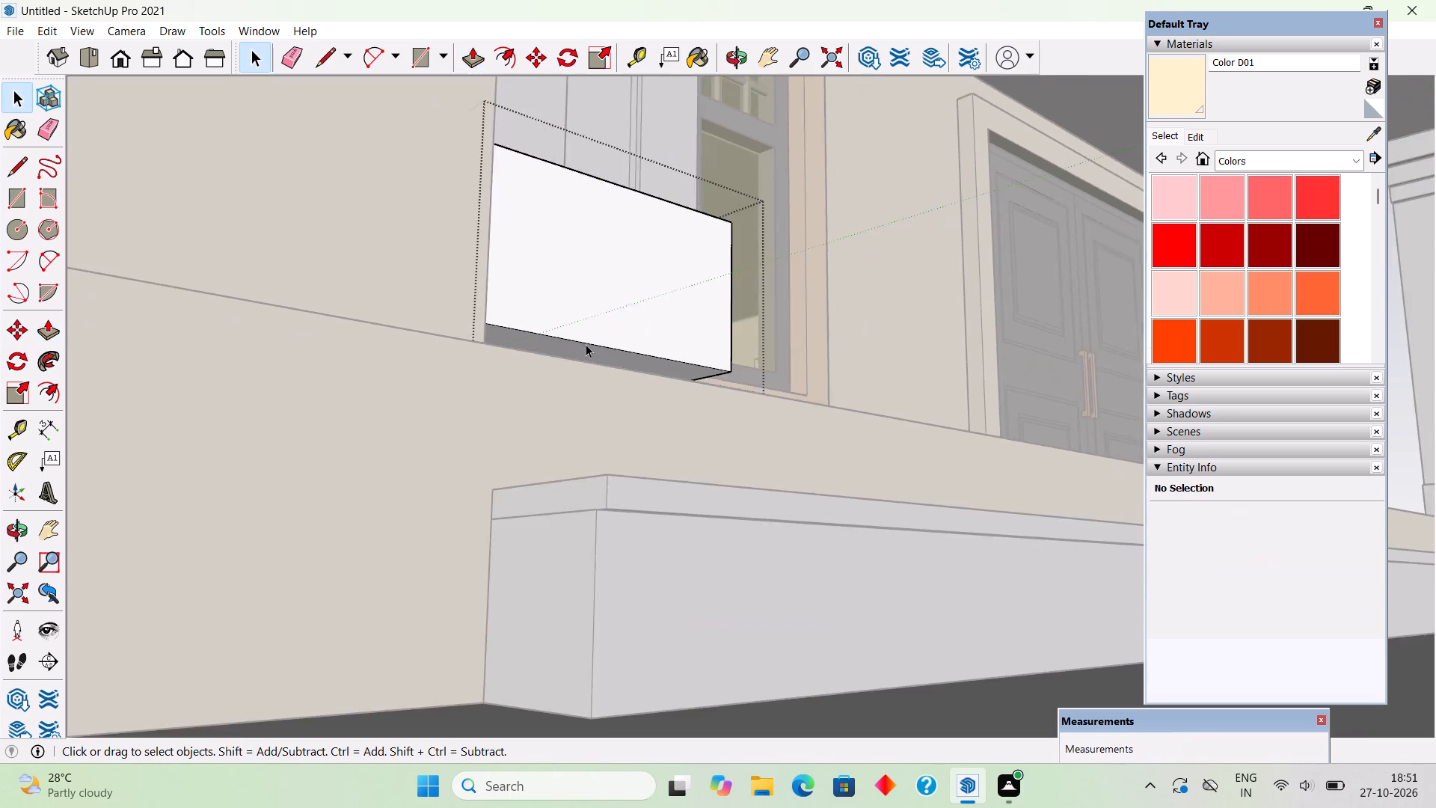
{"action": "scroll", "coordinate": [586, 344], "scroll_direction": "down", "scroll_amount": 3}
{"action": "left_click", "coordinate": [13, 594]}
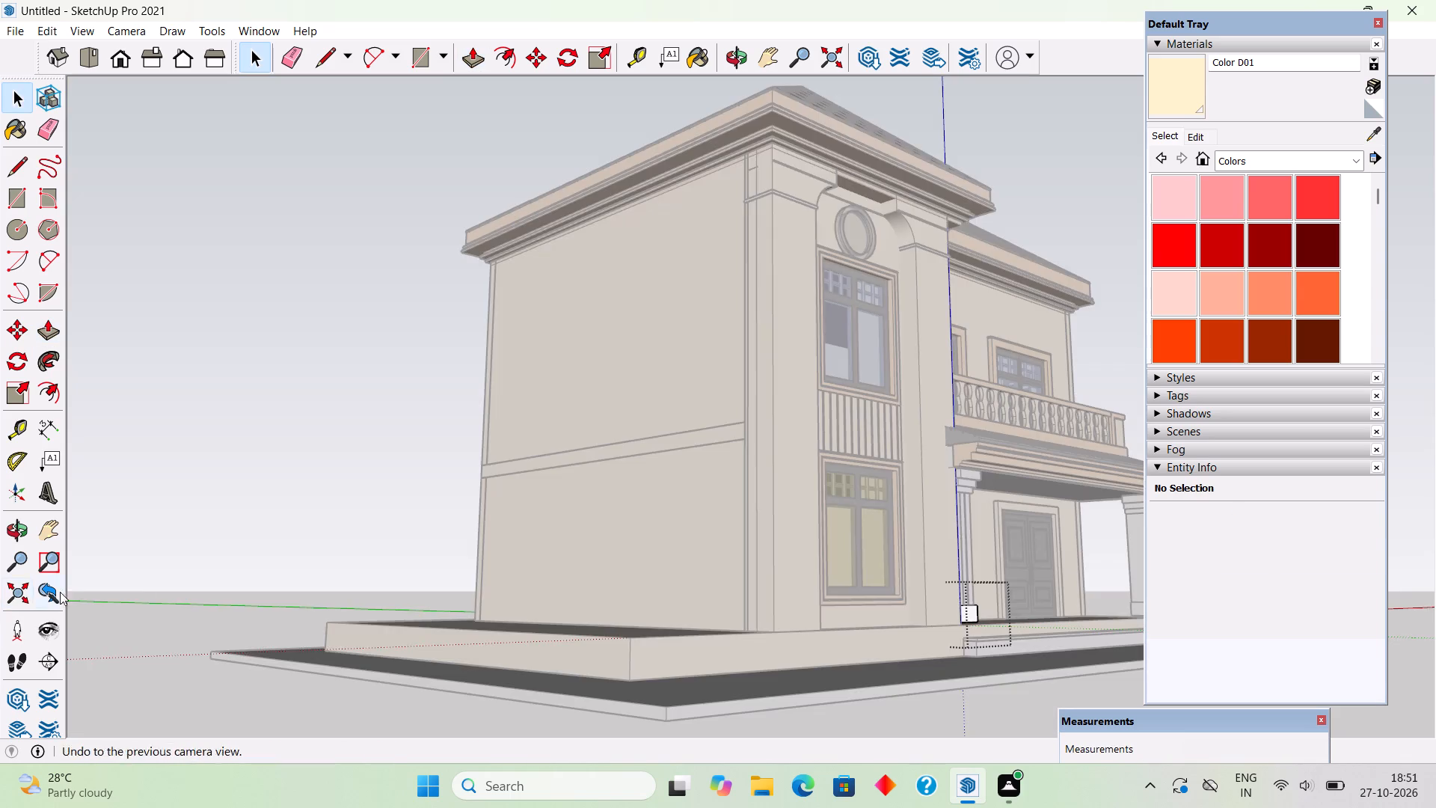
{"action": "scroll", "coordinate": [417, 529], "scroll_direction": "down", "scroll_amount": 5}
{"action": "left_click", "coordinate": [1119, 637]}
Draw a rectangle about 30' 3" by 2' 6" on the porch floor, from the window-side pillar's foot to the porch's outer front corner.
{"action": "middle_click_drag", "start_coordinate": [943, 611], "coordinate": [603, 750]}
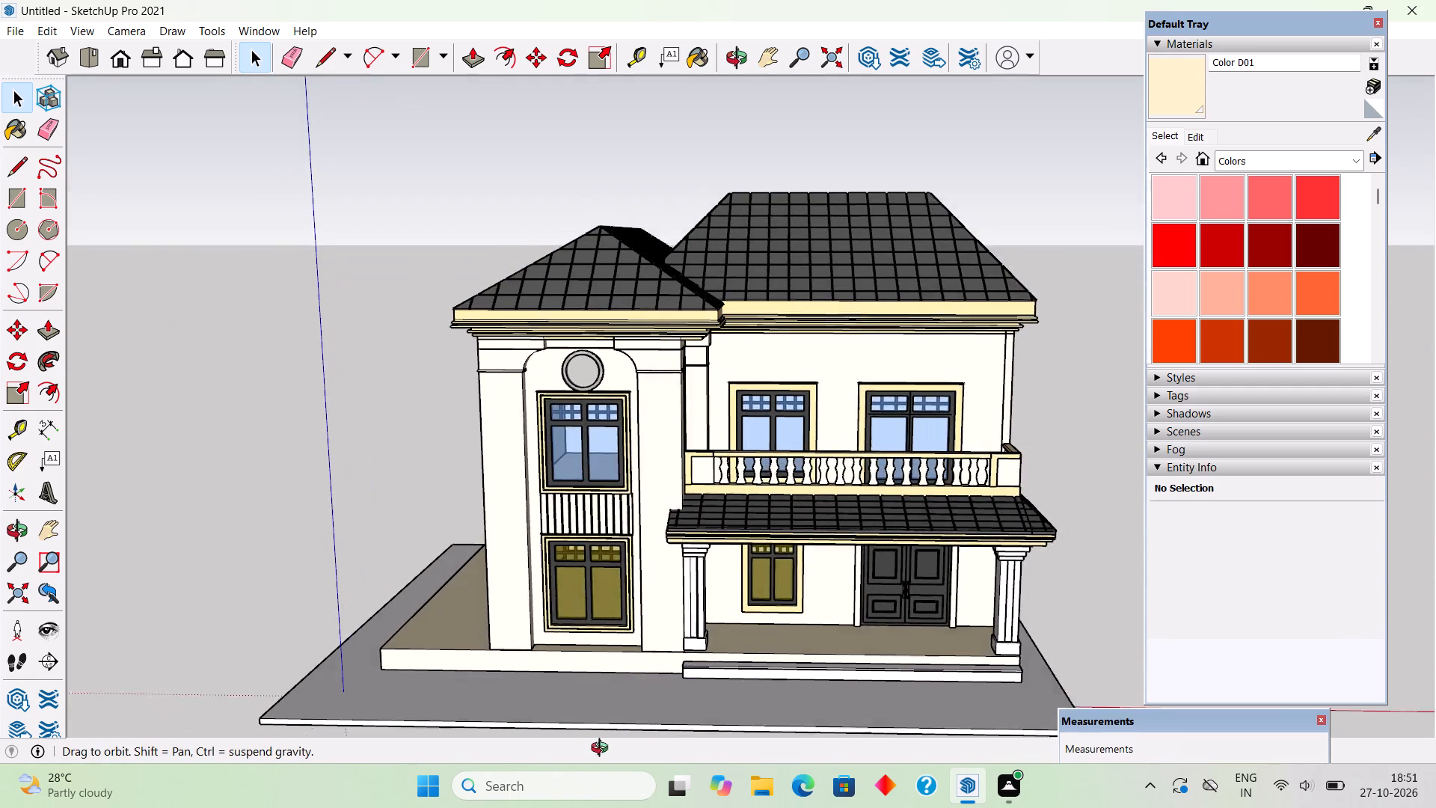
{"action": "middle_click_drag", "start_coordinate": [603, 750], "coordinate": [589, 756]}
{"action": "scroll", "coordinate": [629, 646], "scroll_direction": "up", "scroll_amount": 11}
{"action": "middle_click_drag", "start_coordinate": [821, 660], "coordinate": [583, 603]}
{"action": "scroll", "coordinate": [650, 612], "scroll_direction": "up", "scroll_amount": 11}
{"action": "middle_click_drag", "start_coordinate": [547, 486], "coordinate": [544, 431]}
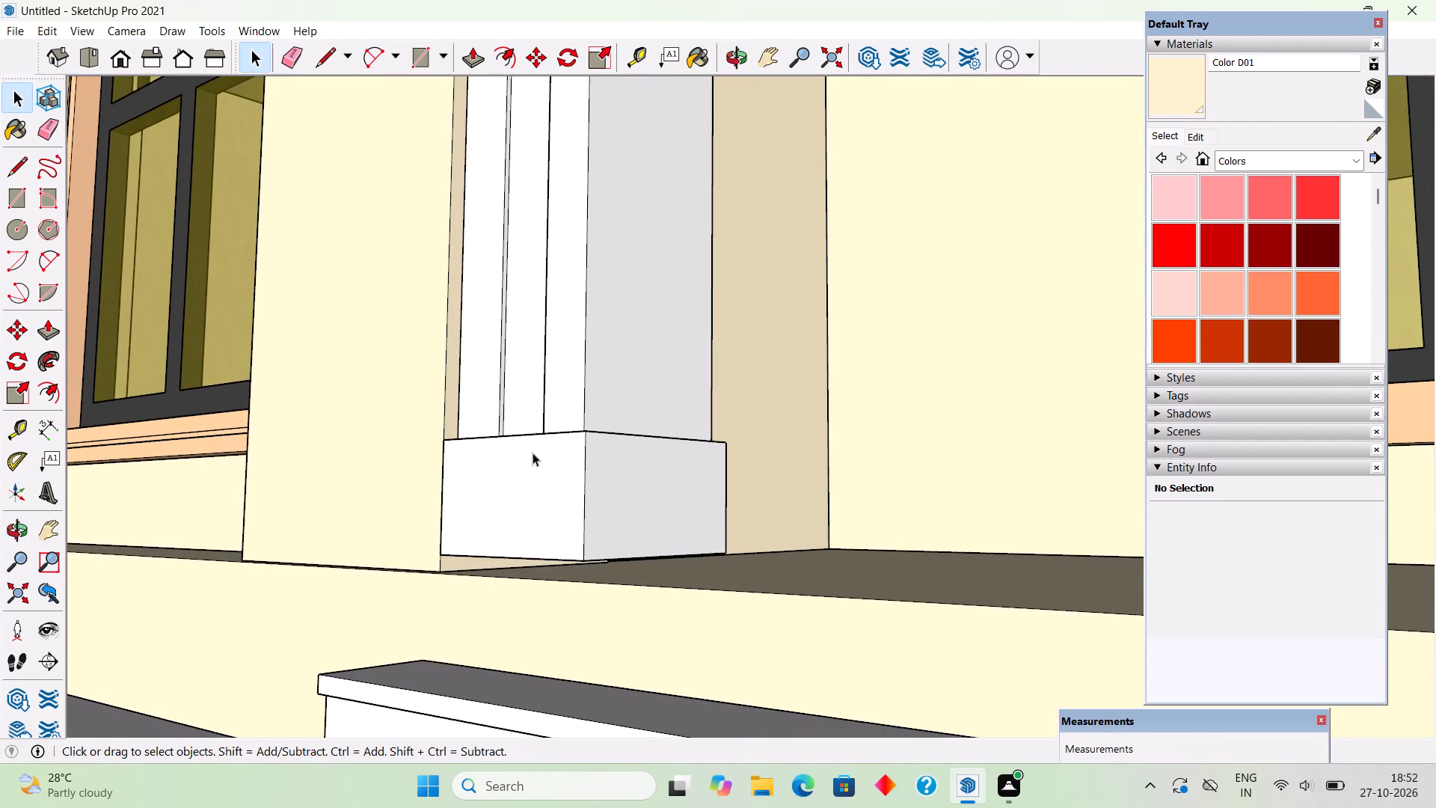
{"action": "scroll", "coordinate": [553, 552], "scroll_direction": "up", "scroll_amount": 9}
{"action": "middle_click_drag", "start_coordinate": [628, 560], "coordinate": [648, 550]}
{"action": "key", "text": "r"}
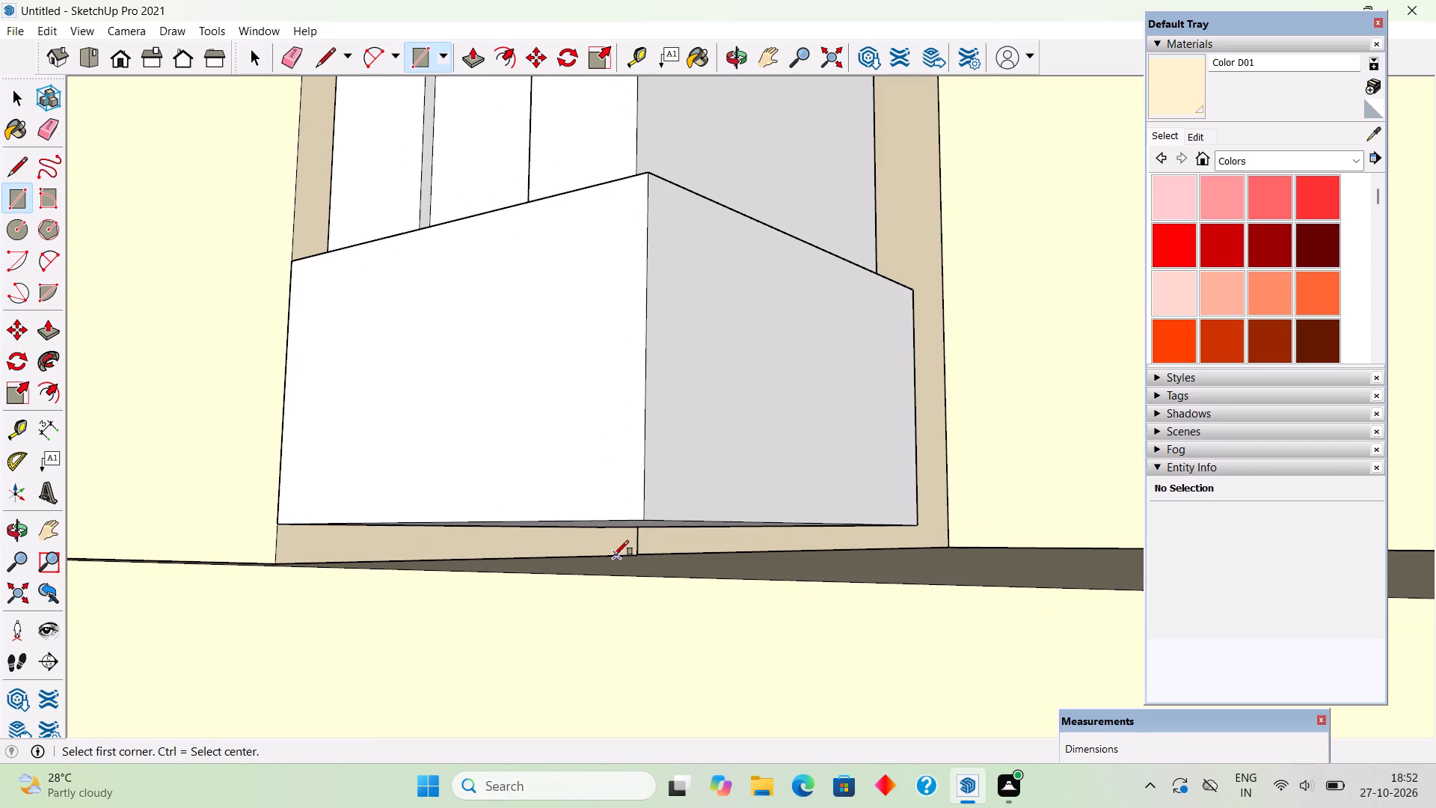
{"action": "left_click", "coordinate": [635, 545]}
{"action": "scroll", "coordinate": [649, 560], "scroll_direction": "down", "scroll_amount": 12}
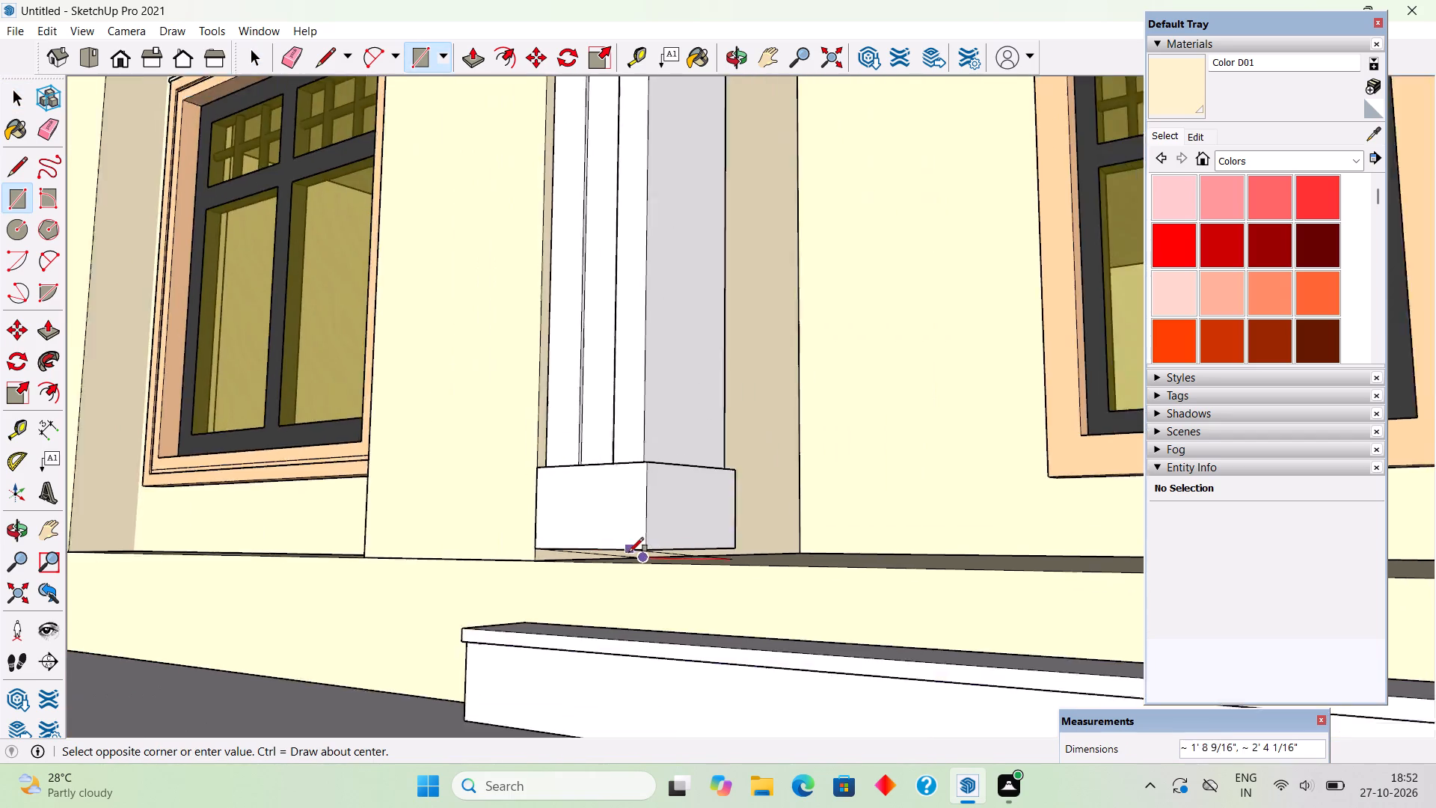
{"action": "scroll", "coordinate": [629, 552], "scroll_direction": "down", "scroll_amount": 20}
{"action": "scroll", "coordinate": [629, 552], "scroll_direction": "down", "scroll_amount": 4}
{"action": "middle_click_drag", "start_coordinate": [619, 581], "coordinate": [688, 722]}
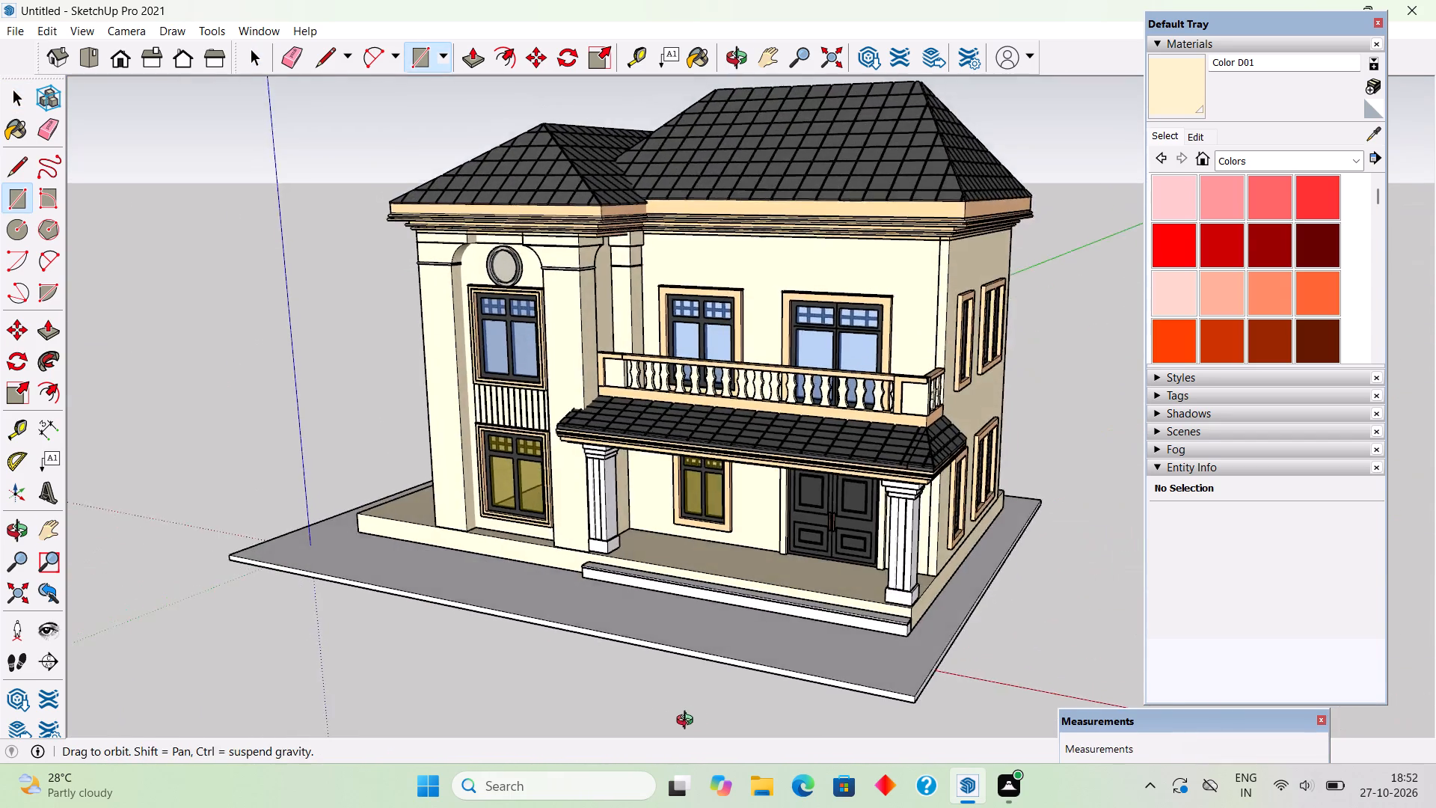
{"action": "middle_click_drag", "start_coordinate": [688, 722], "coordinate": [706, 721]}
{"action": "scroll", "coordinate": [924, 605], "scroll_direction": "up", "scroll_amount": 16}
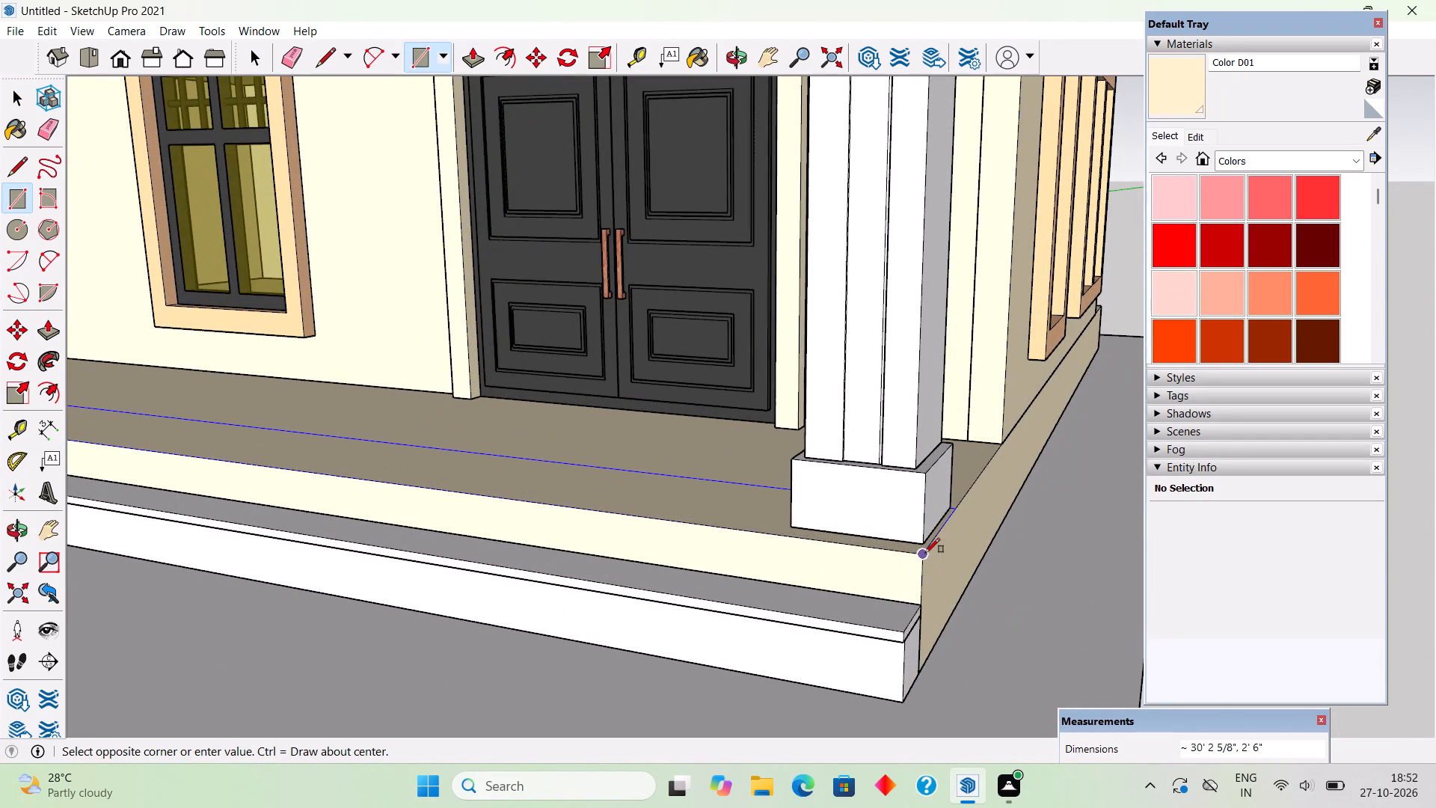
{"action": "left_click", "coordinate": [925, 553]}
Extrude the floor strip under the pillars up 2" into a slab.
{"action": "middle_click_drag", "start_coordinate": [891, 606], "coordinate": [1105, 653]}
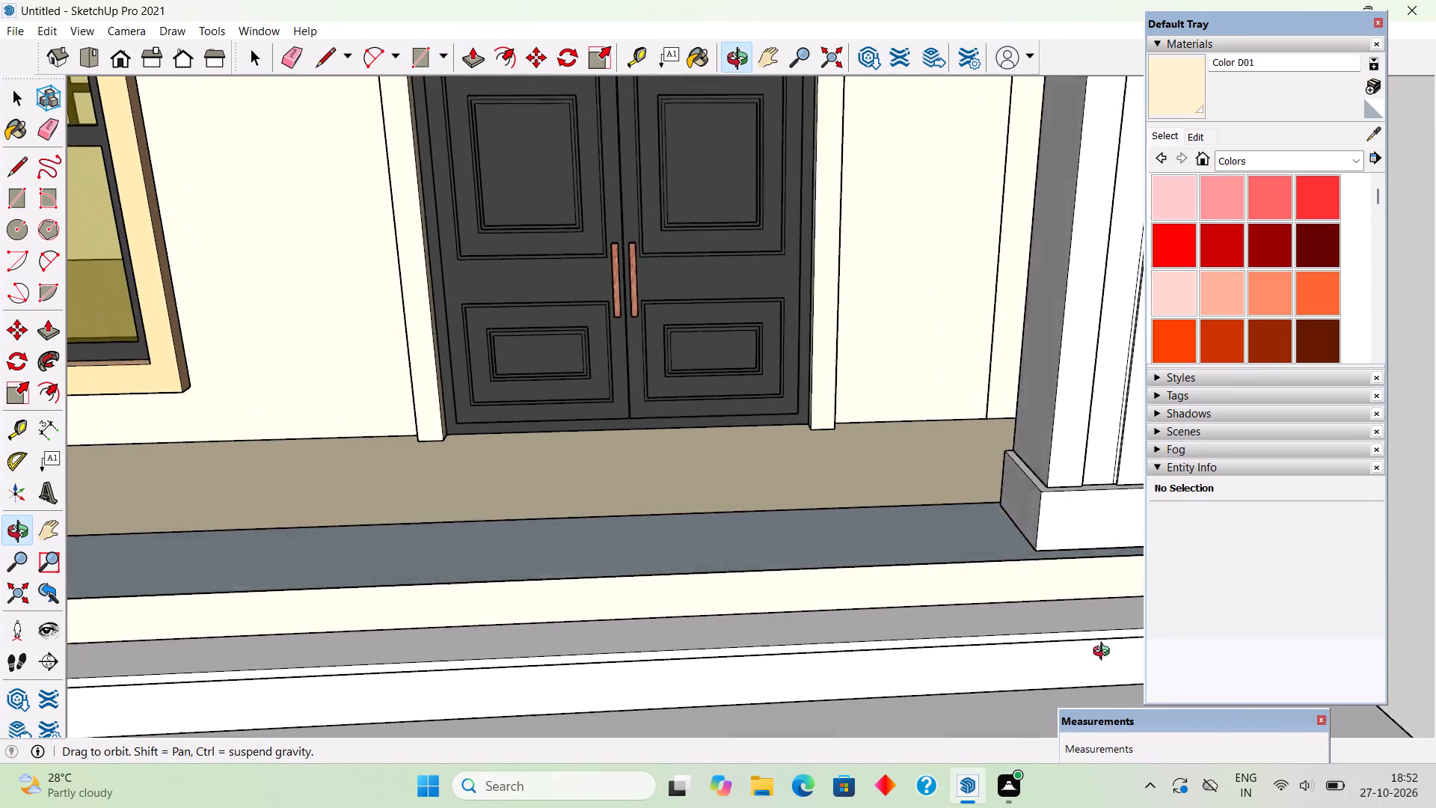
{"action": "middle_click_drag", "start_coordinate": [1105, 653], "coordinate": [1128, 658]}
{"action": "key", "text": "p"}
{"action": "left_click", "coordinate": [965, 530]}
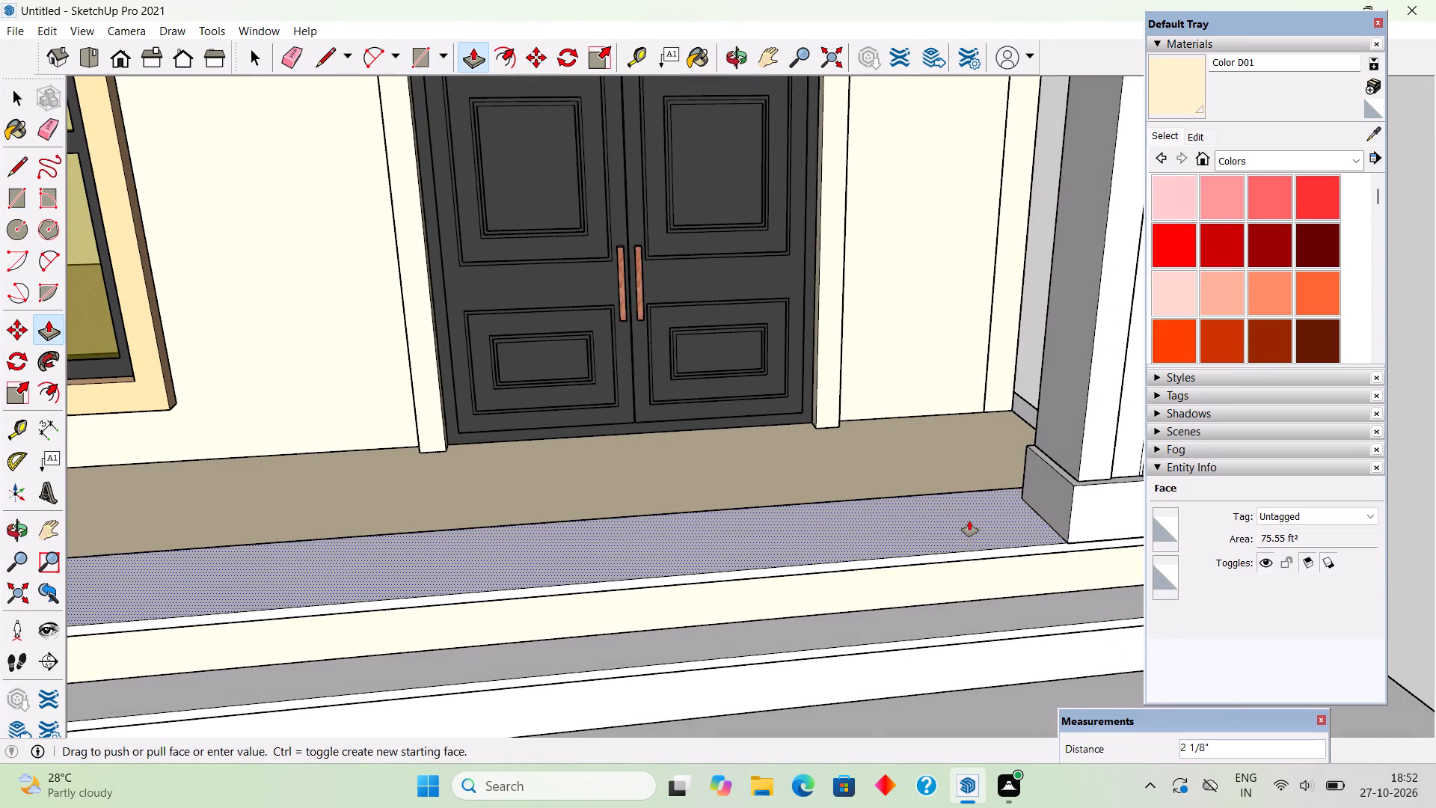
{"action": "key", "text": "2"}
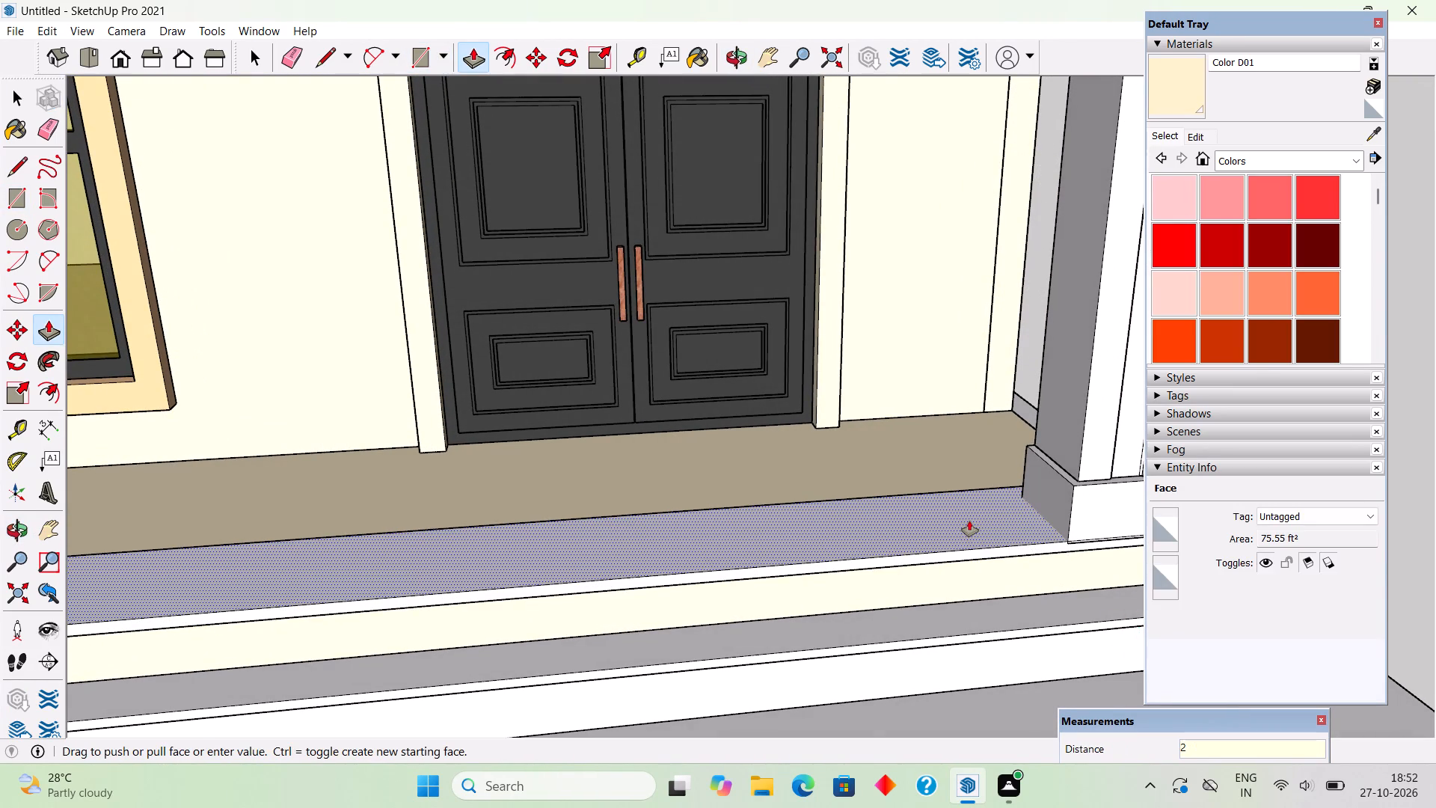
{"action": "key", "text": "shift+quotedbl"}
{"action": "key", "text": "Return"}
{"action": "key", "text": "space"}
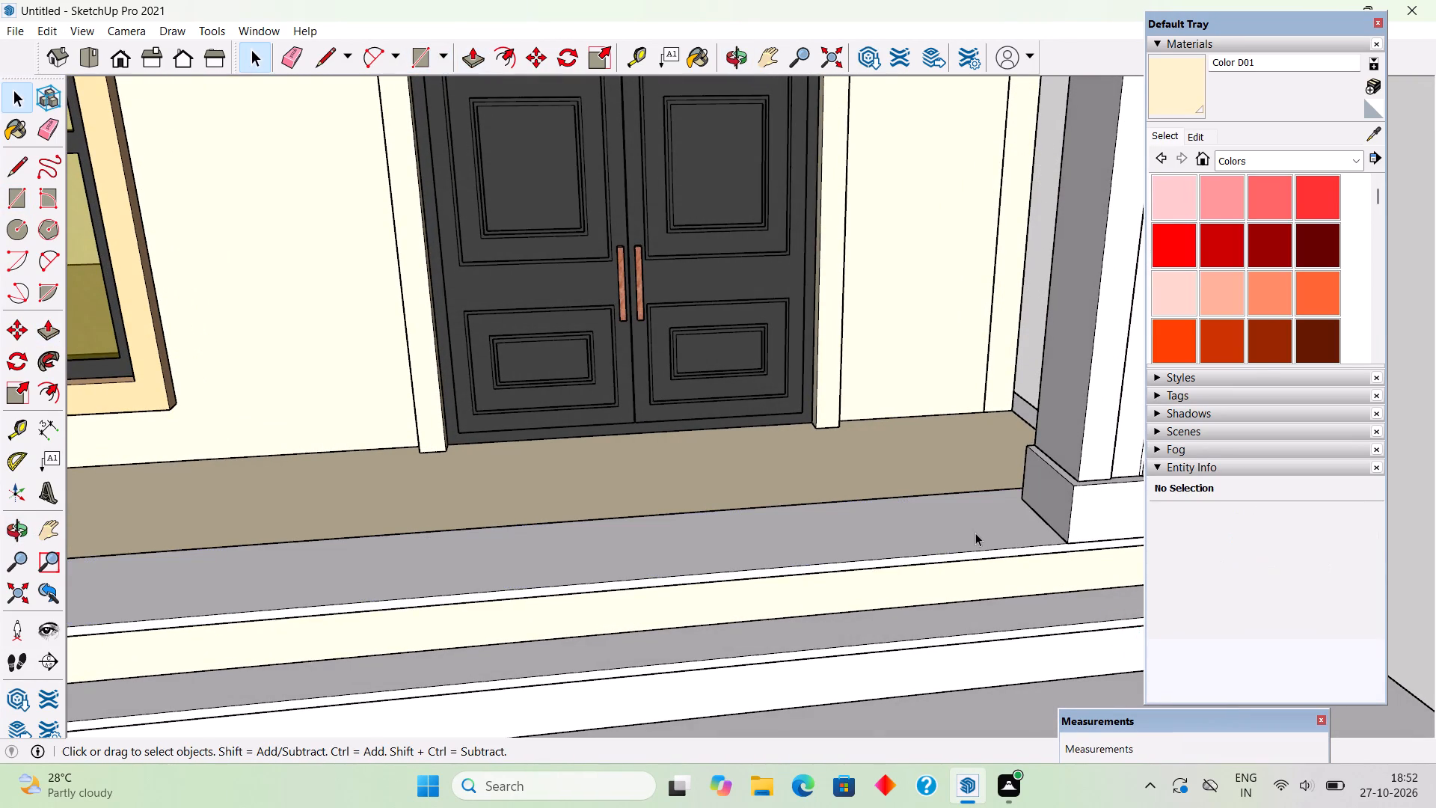
Select the whole porch-edge slab and make it a group.
{"action": "triple_click", "coordinate": [975, 533]}
{"action": "right_click", "coordinate": [975, 533]}
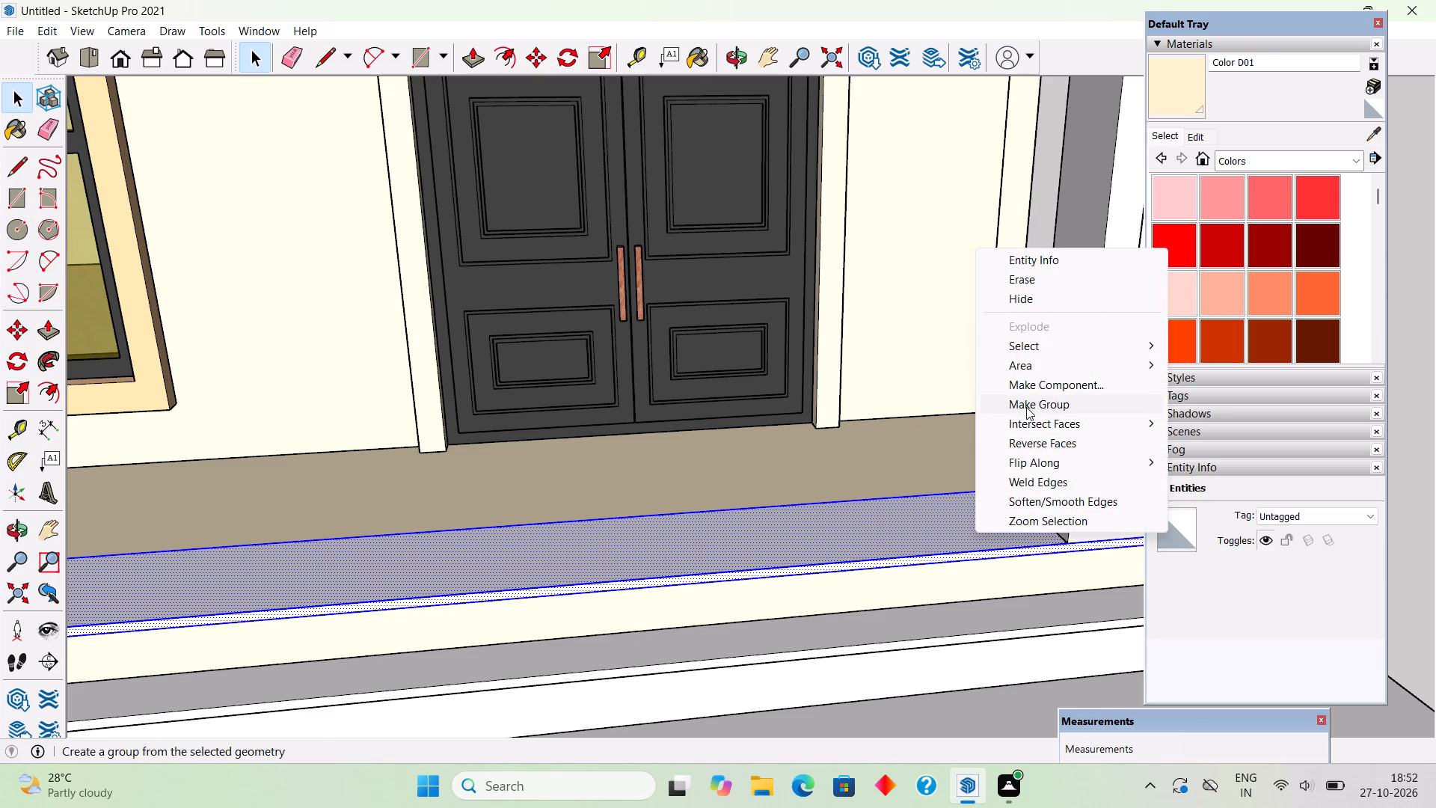
{"action": "left_click", "coordinate": [1026, 407]}
Inside the slab group, pull its long front face out 1" past the porch edge, and leave the group.
{"action": "scroll", "coordinate": [1026, 414], "scroll_direction": "down", "scroll_amount": 2}
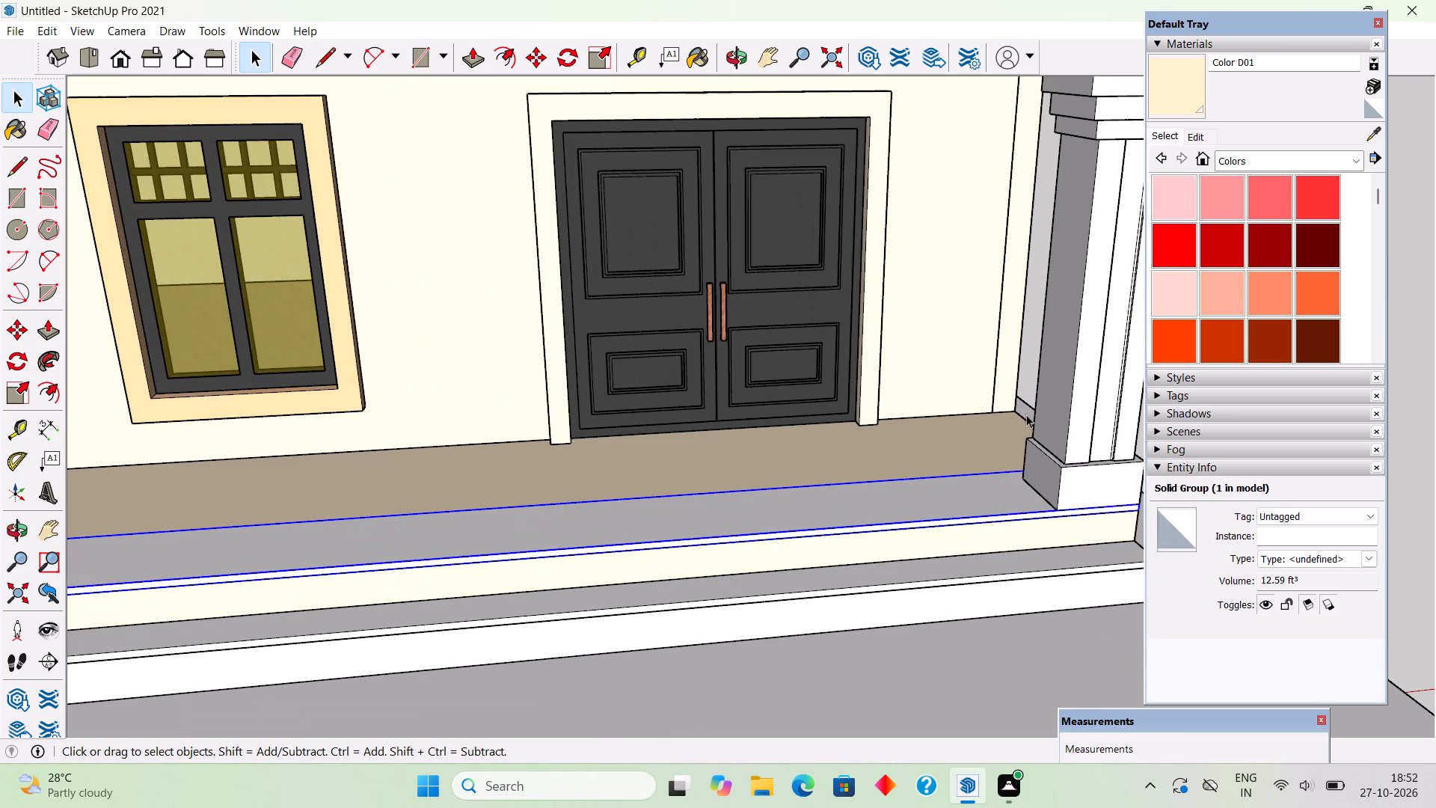
{"action": "triple_click", "coordinate": [972, 511]}
{"action": "scroll", "coordinate": [979, 511], "scroll_direction": "up", "scroll_amount": 7}
{"action": "key", "text": "p"}
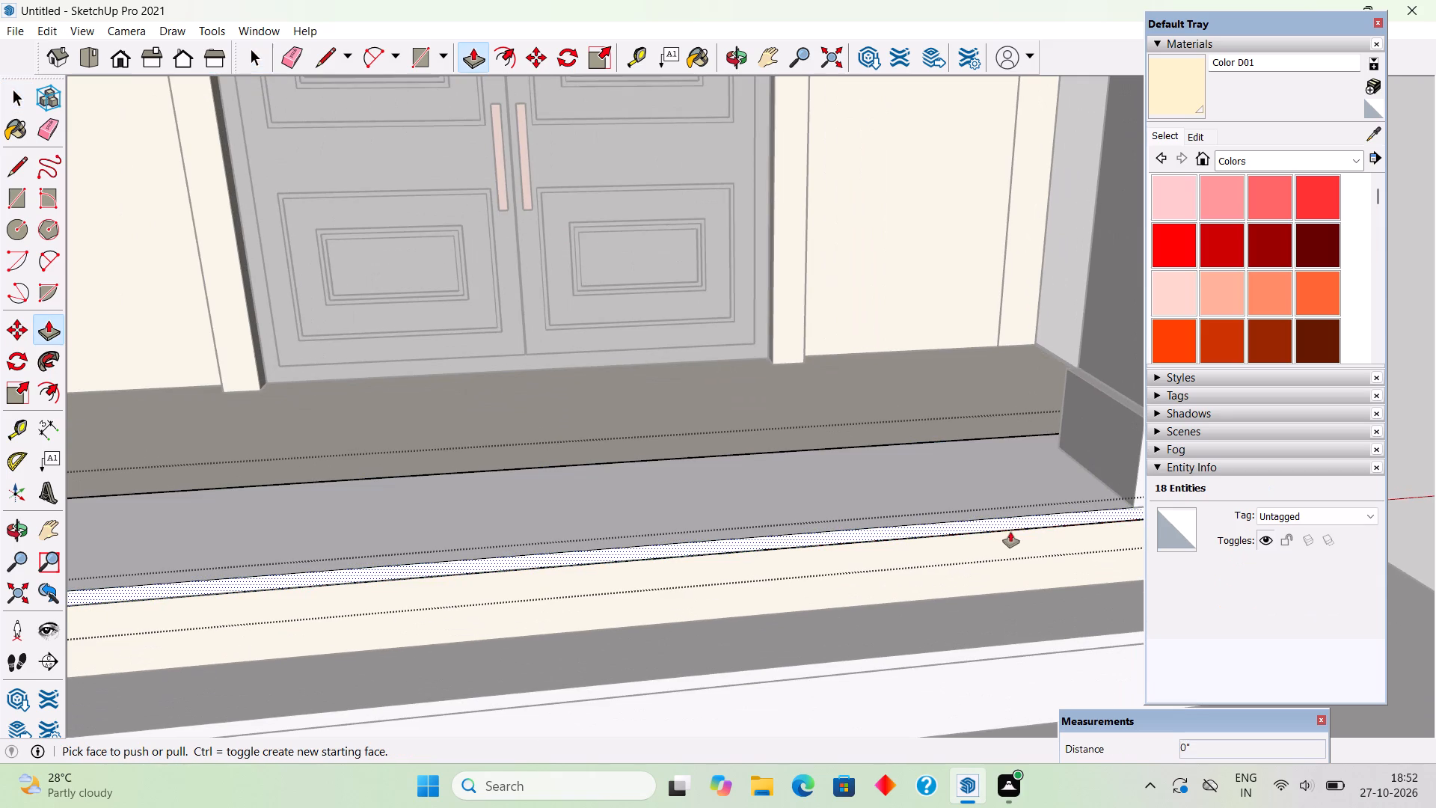
{"action": "left_click", "coordinate": [1016, 524]}
{"action": "type", "text": "1\""}
{"action": "key", "text": "Return"}
{"action": "key", "text": "space"}
{"action": "scroll", "coordinate": [1022, 529], "scroll_direction": "down", "scroll_amount": 8}
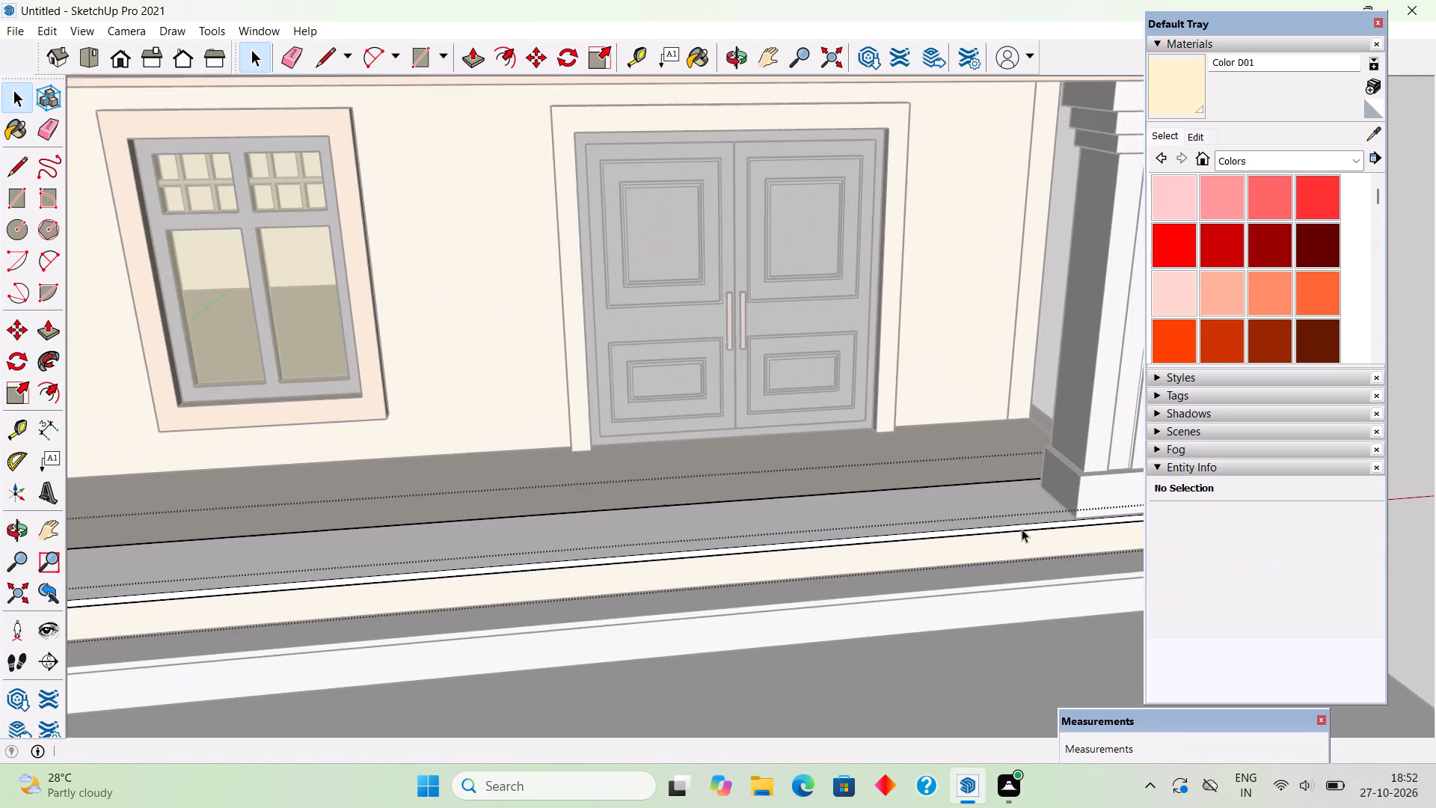
{"action": "scroll", "coordinate": [1022, 529], "scroll_direction": "down", "scroll_amount": 9}
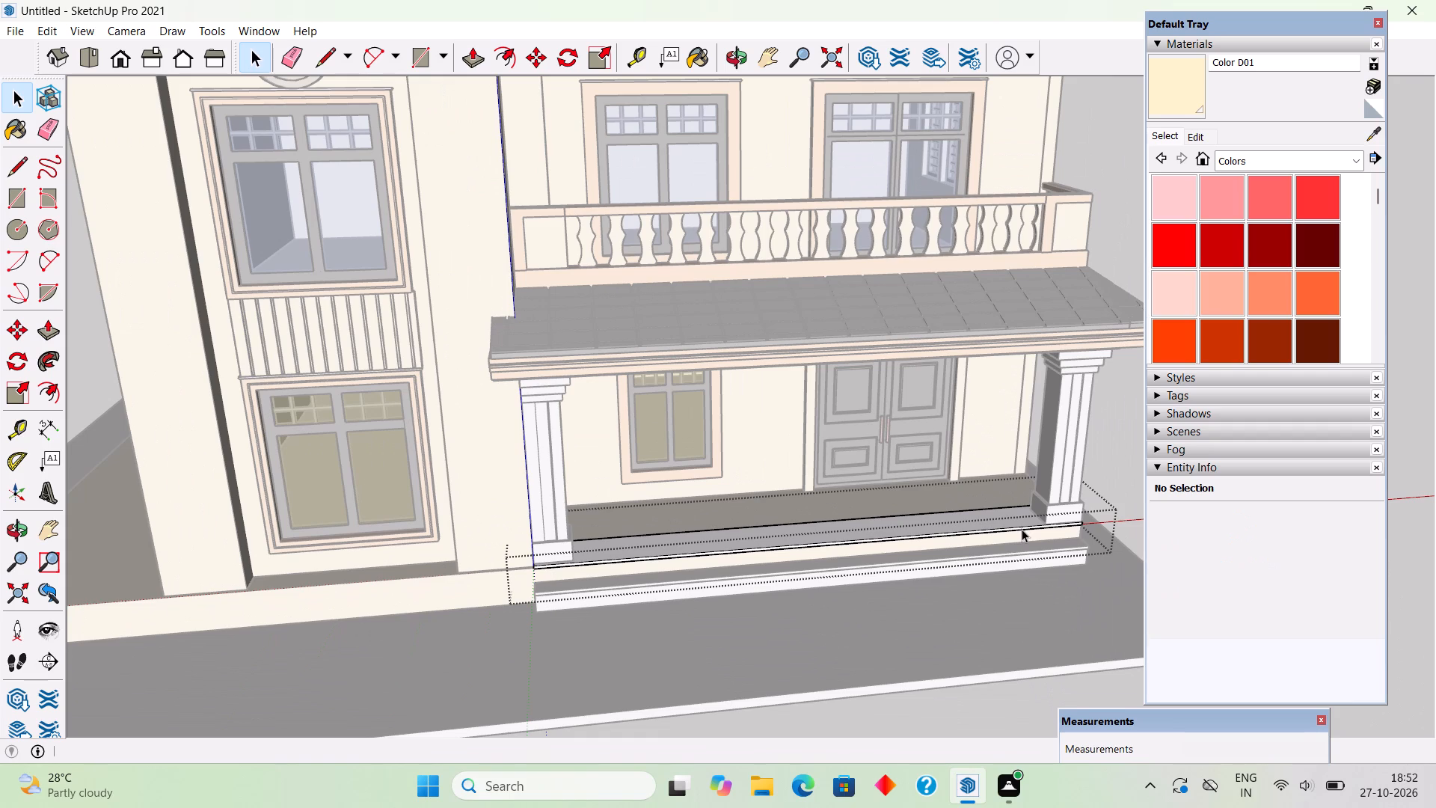
{"action": "scroll", "coordinate": [1022, 529], "scroll_direction": "down", "scroll_amount": 1}
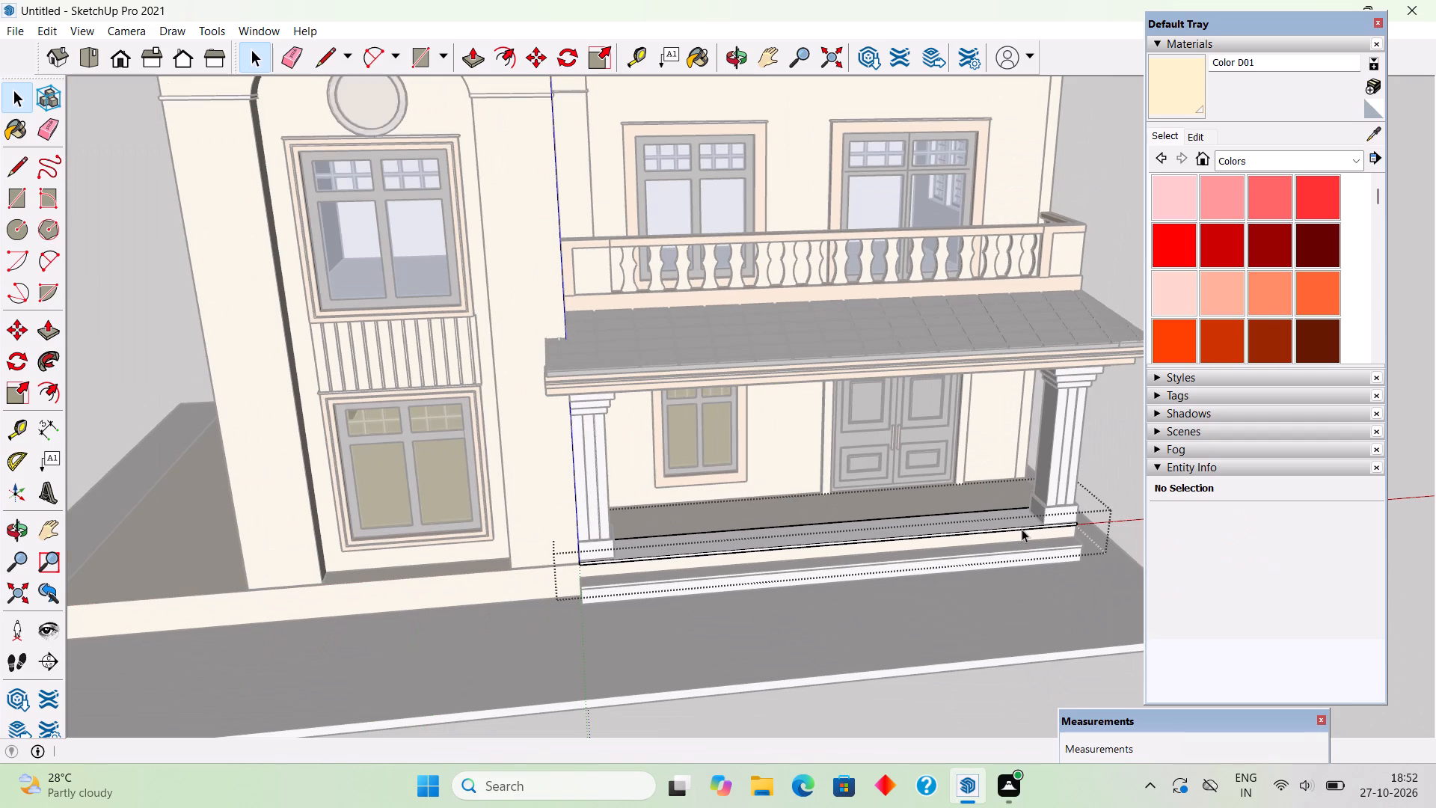
{"action": "scroll", "coordinate": [1022, 529], "scroll_direction": "down", "scroll_amount": 3}
{"action": "left_click", "coordinate": [1102, 487]}
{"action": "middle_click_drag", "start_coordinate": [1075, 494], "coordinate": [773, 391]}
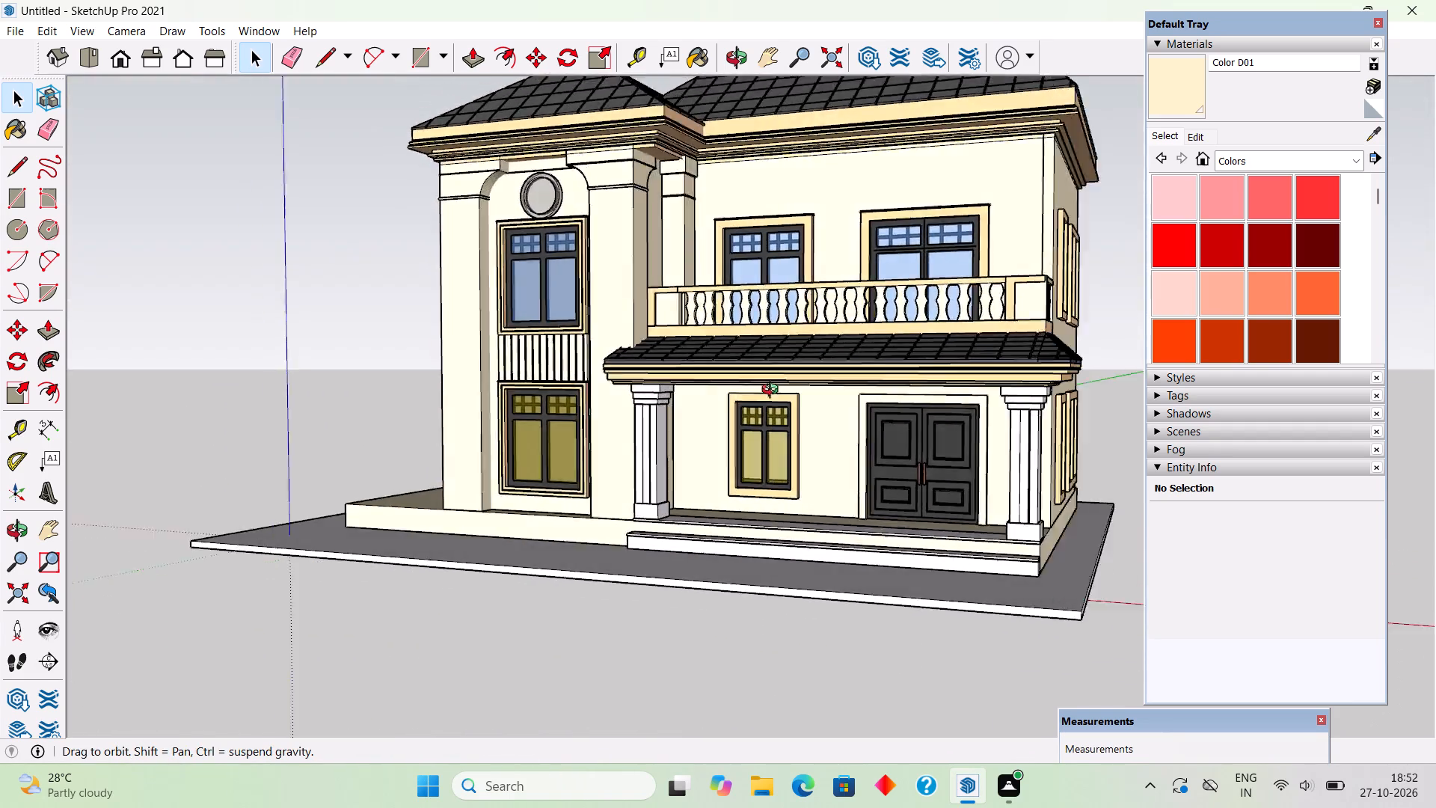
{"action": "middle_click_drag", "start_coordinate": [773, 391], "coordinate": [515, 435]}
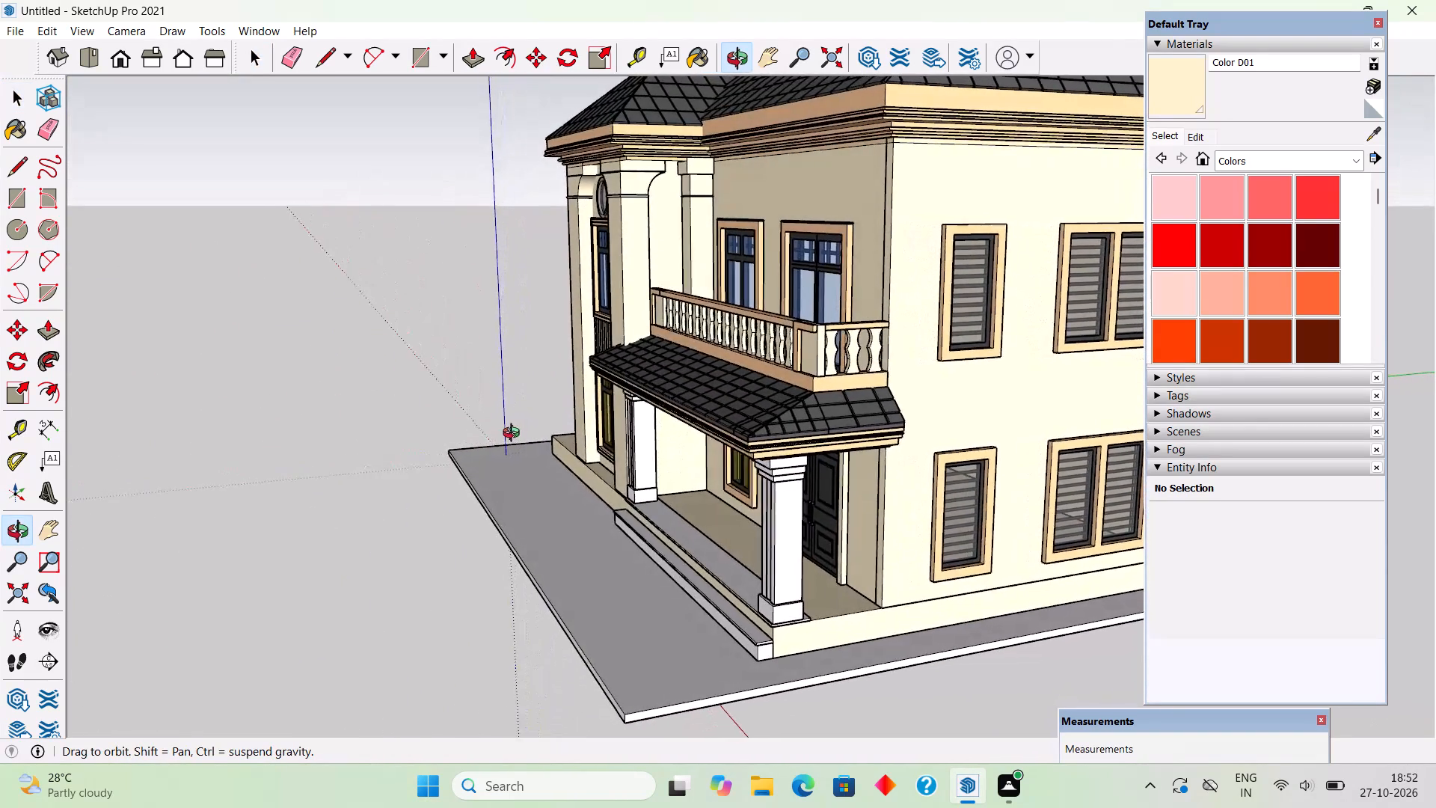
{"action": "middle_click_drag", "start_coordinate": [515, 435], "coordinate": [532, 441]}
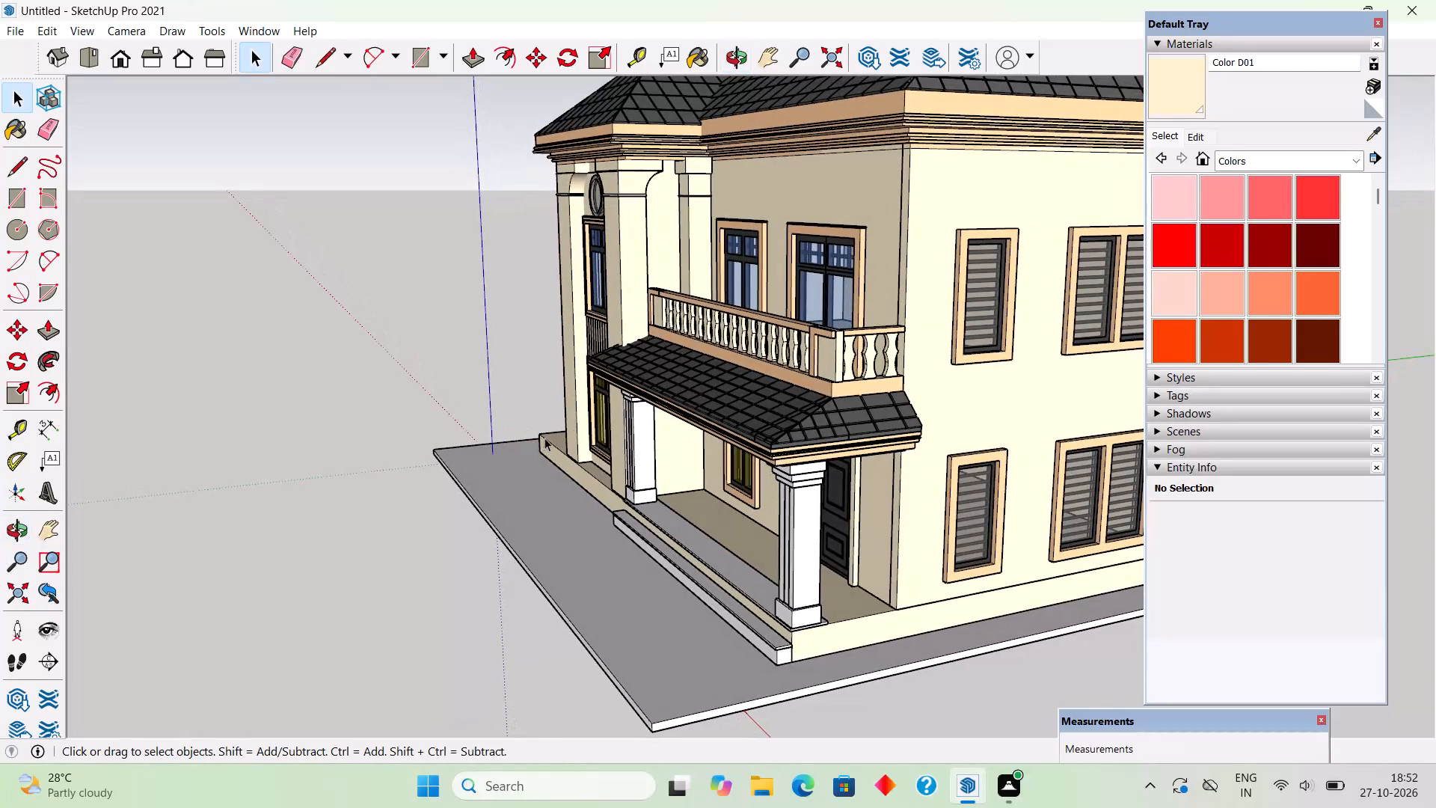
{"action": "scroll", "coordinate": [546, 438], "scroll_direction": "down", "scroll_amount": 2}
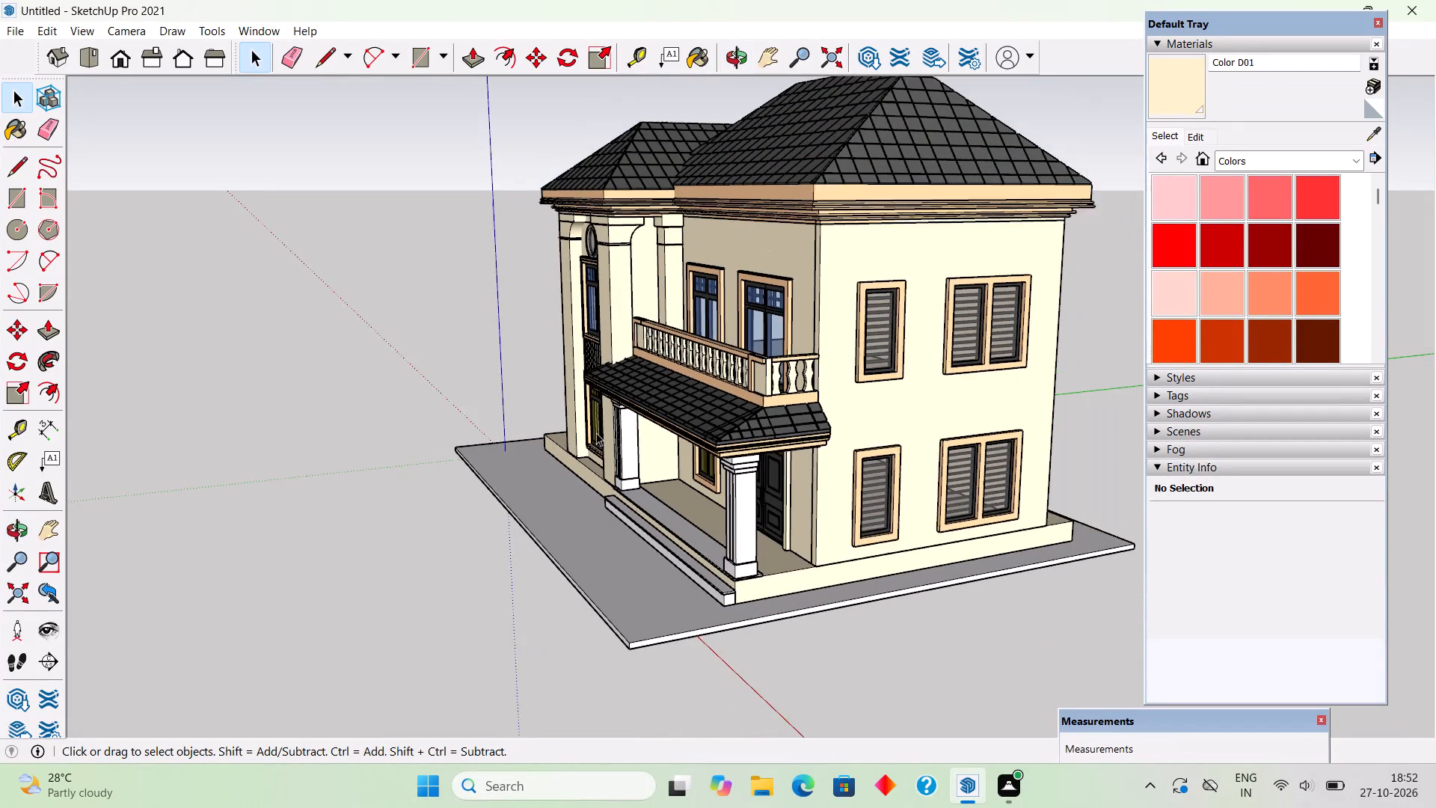
Paint the porch-edge slab and the entrance step with its tread in cream Color D01.
{"action": "scroll", "coordinate": [596, 432], "scroll_direction": "down", "scroll_amount": 4}
{"action": "middle_click_drag", "start_coordinate": [610, 476], "coordinate": [1001, 489]}
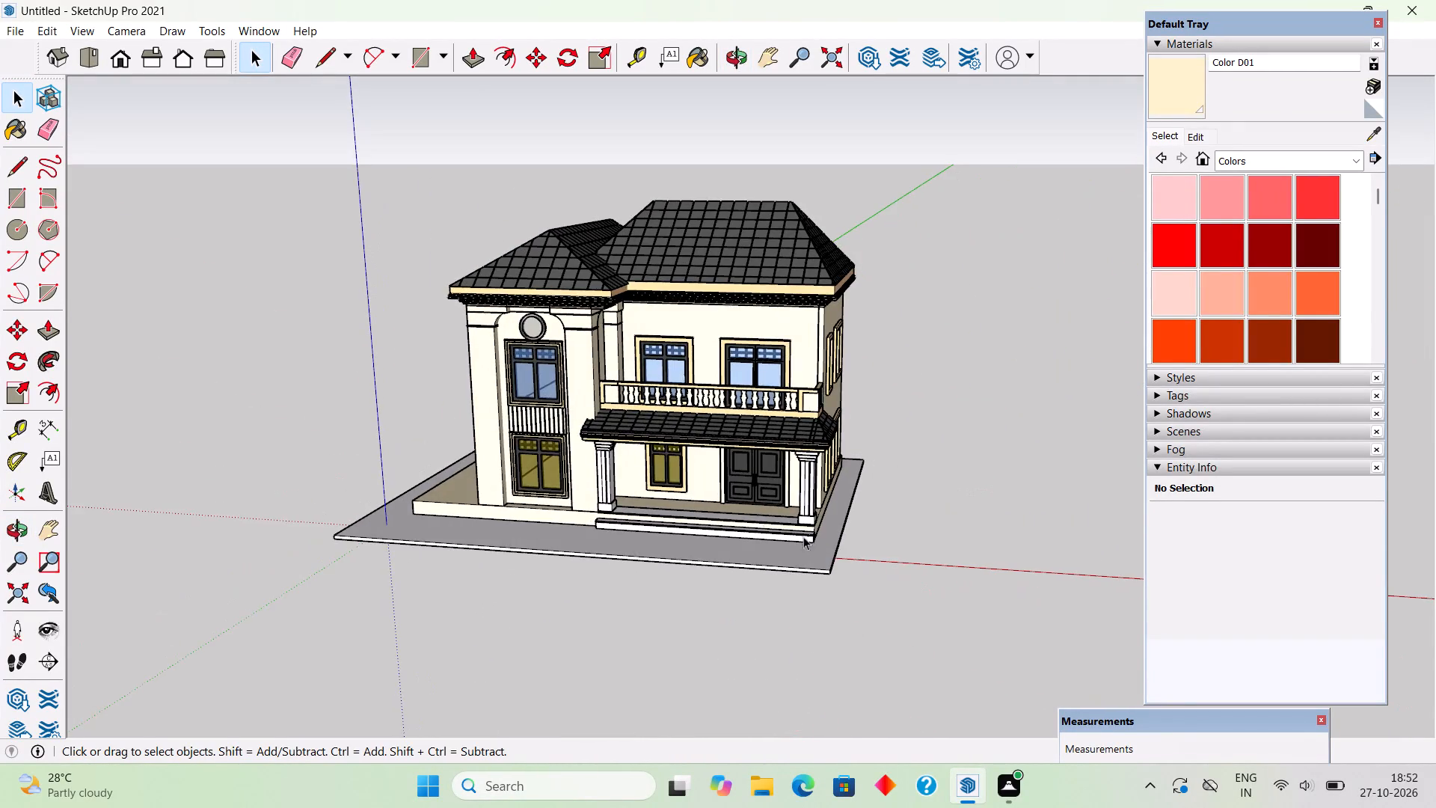
{"action": "scroll", "coordinate": [757, 526], "scroll_direction": "up", "scroll_amount": 5}
{"action": "middle_click_drag", "start_coordinate": [762, 526], "coordinate": [964, 606]}
{"action": "scroll", "coordinate": [964, 606], "scroll_direction": "up", "scroll_amount": 1}
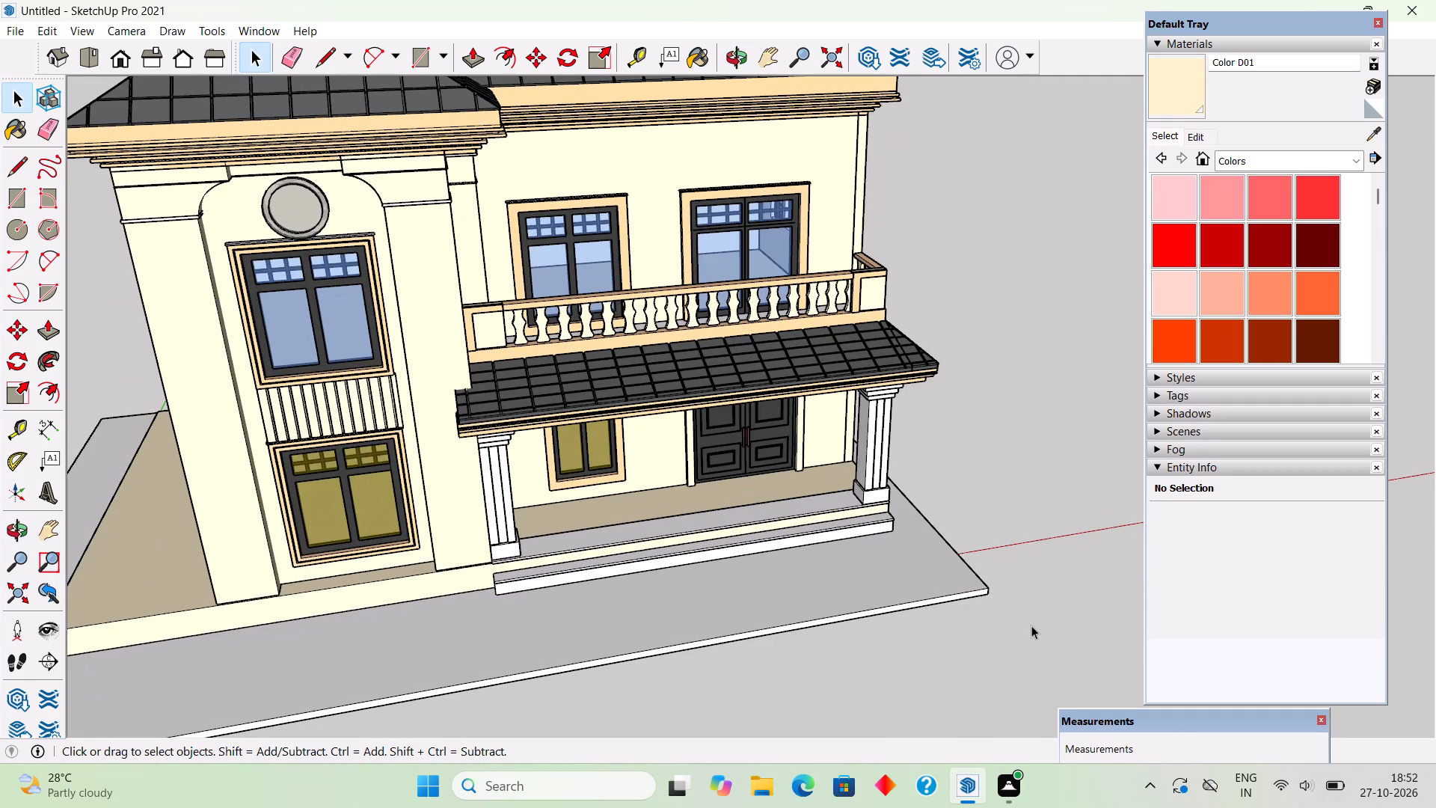
{"action": "scroll", "coordinate": [1031, 625], "scroll_direction": "up", "scroll_amount": 2}
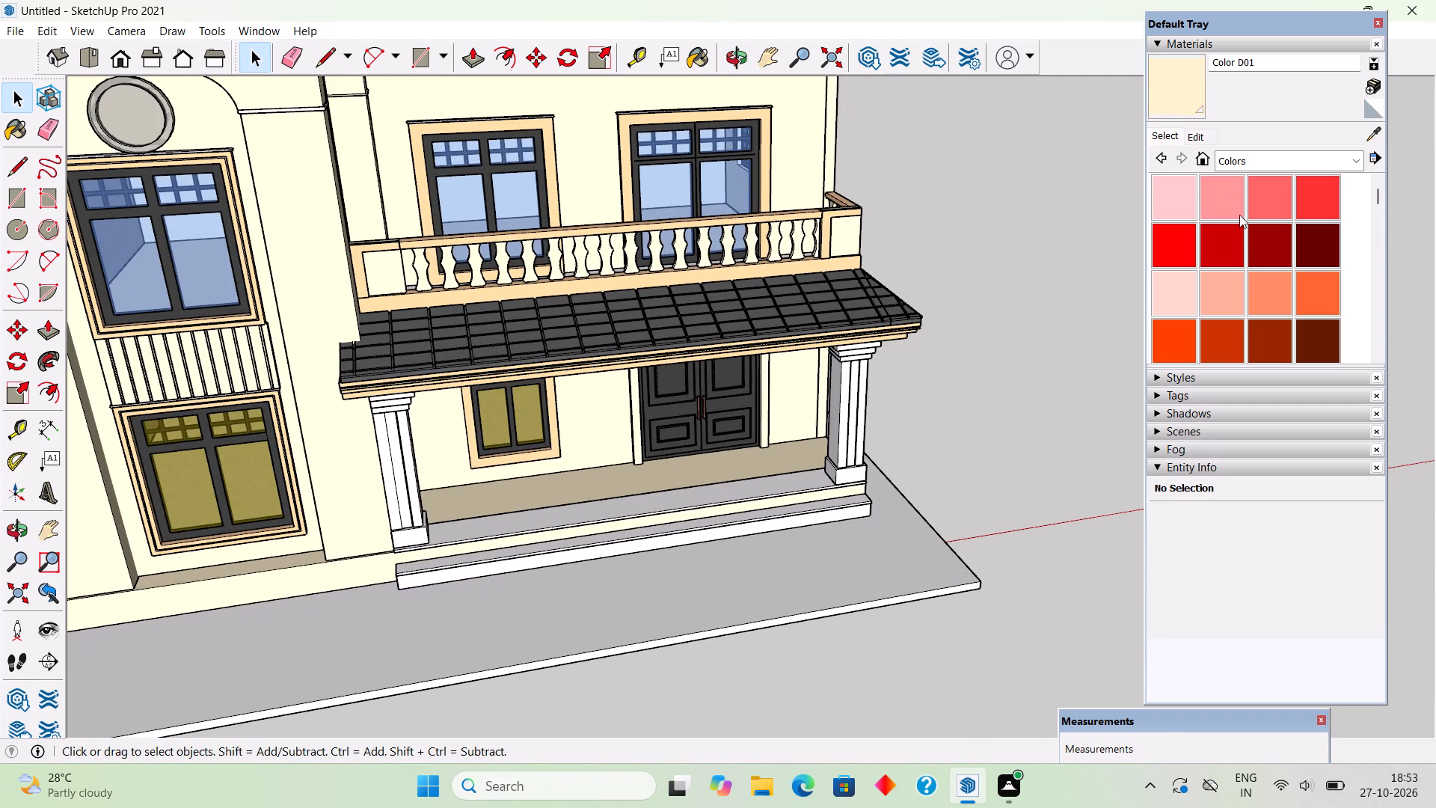
{"action": "left_click", "coordinate": [1192, 74]}
{"action": "left_click", "coordinate": [779, 484]}
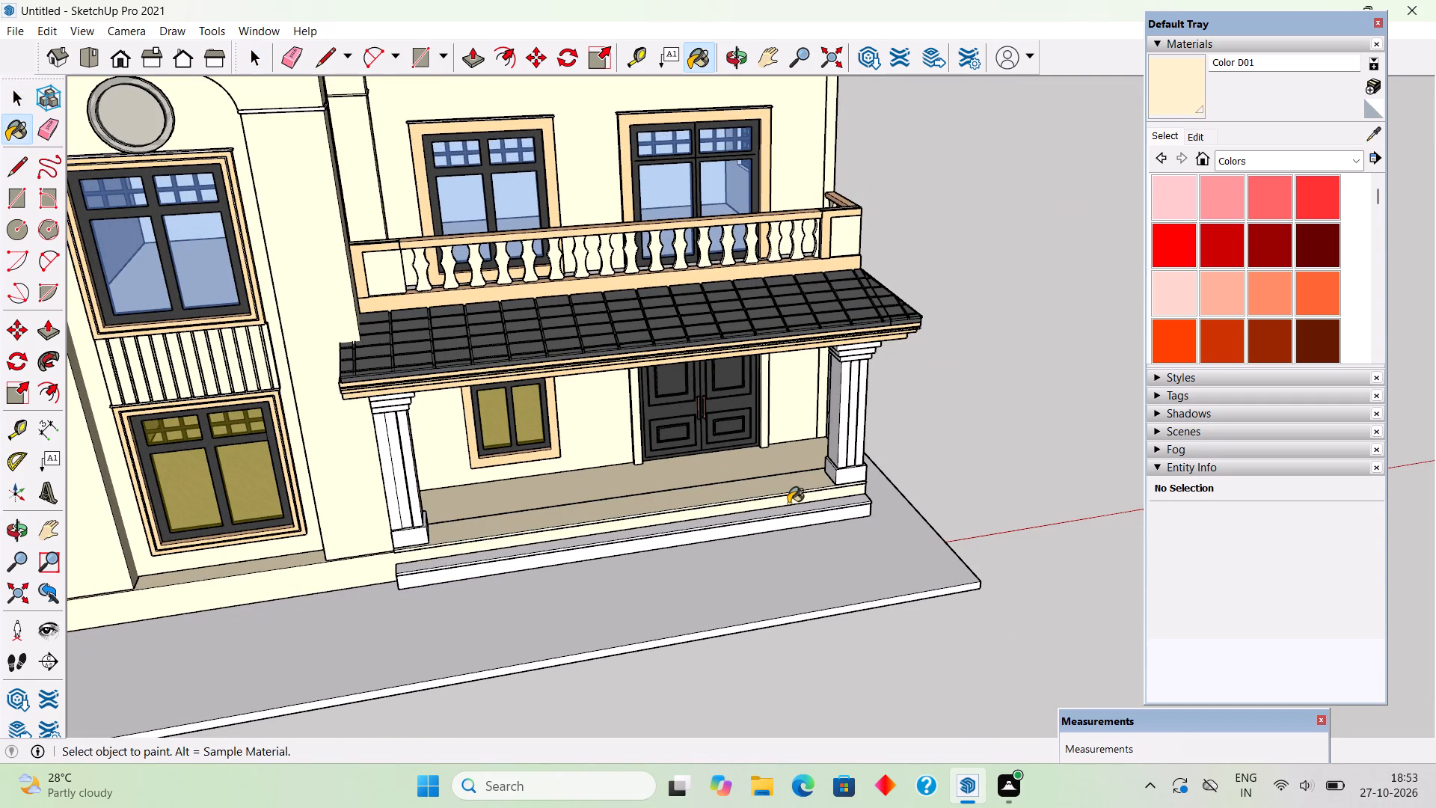
{"action": "left_click", "coordinate": [792, 512]}
{"action": "scroll", "coordinate": [796, 519], "scroll_direction": "up", "scroll_amount": 5}
{"action": "left_click", "coordinate": [801, 518]}
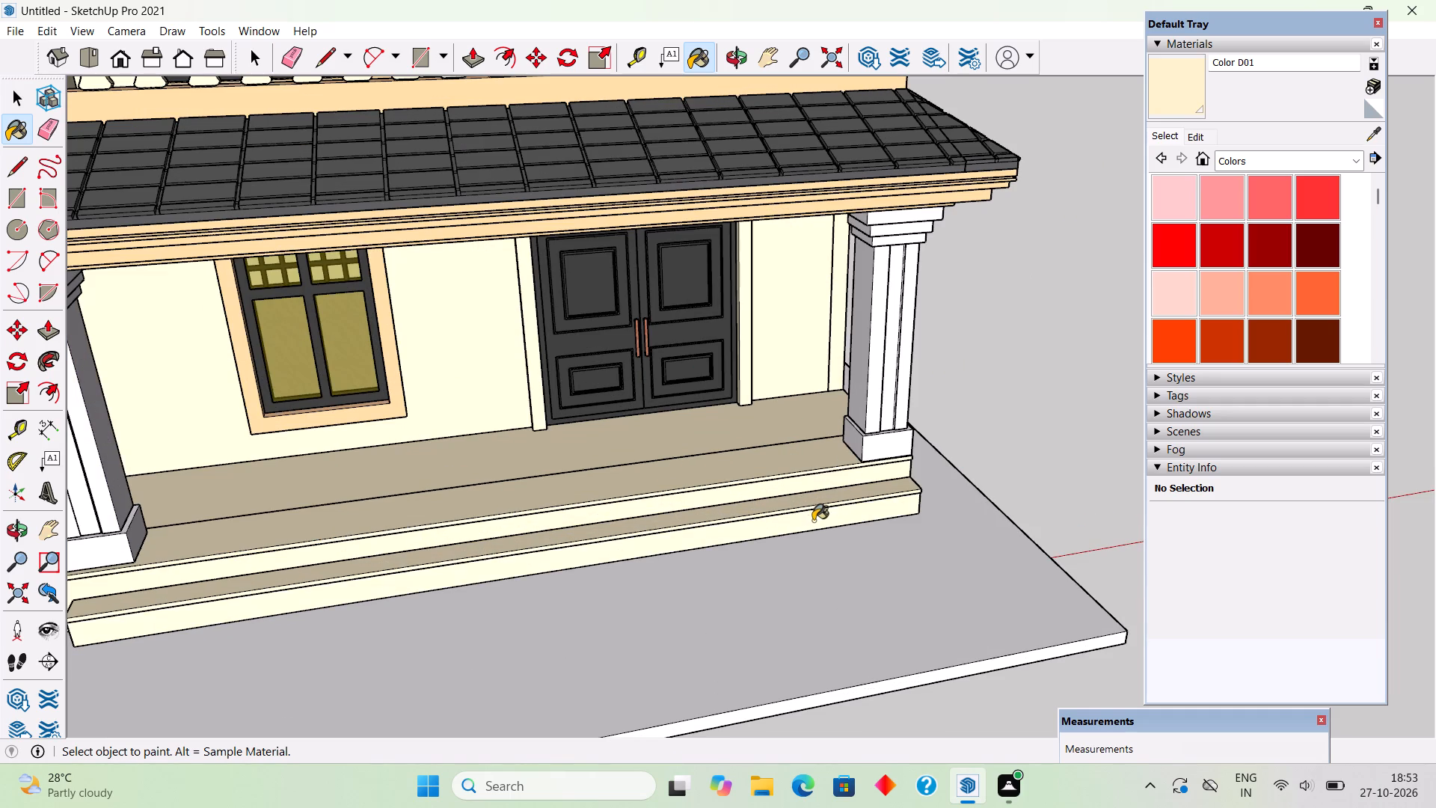
Paint the outer corner porch pillar in Color D01, covering its shaft, stepped capital and base.
{"action": "left_click", "coordinate": [909, 355]}
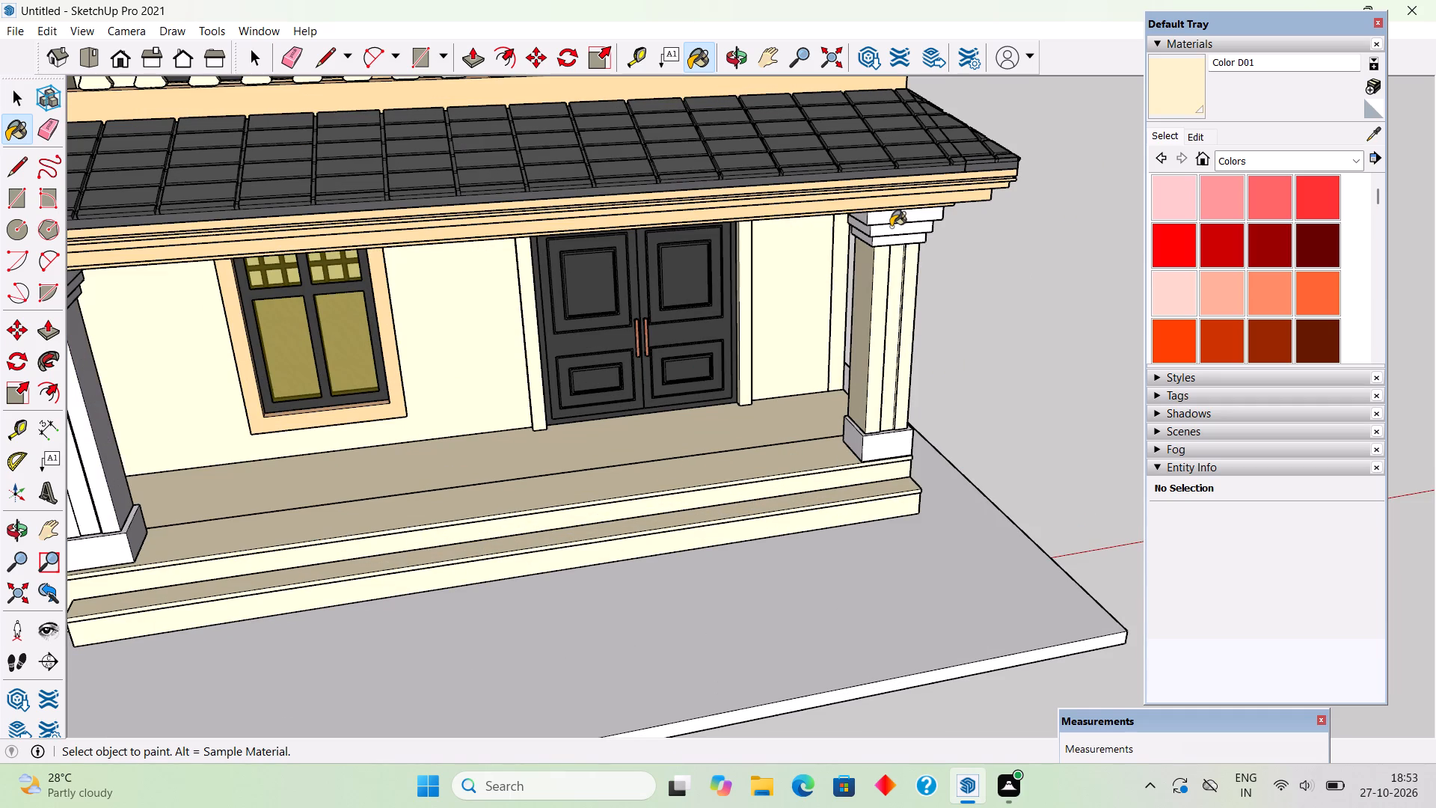
{"action": "left_click", "coordinate": [891, 227]}
{"action": "scroll", "coordinate": [891, 225], "scroll_direction": "up", "scroll_amount": 4}
{"action": "left_click", "coordinate": [894, 212]}
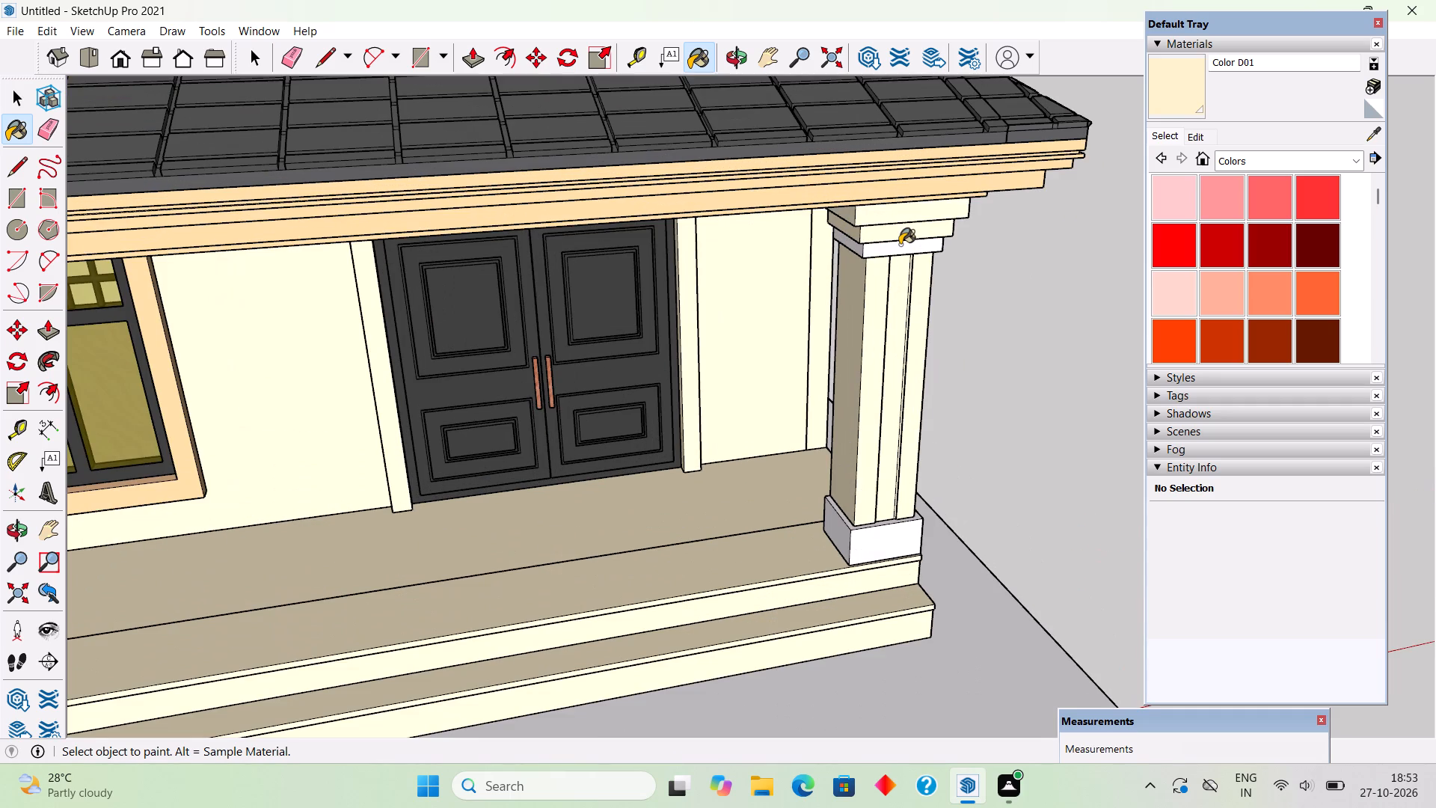
{"action": "left_click", "coordinate": [900, 248]}
{"action": "left_click", "coordinate": [886, 540]}
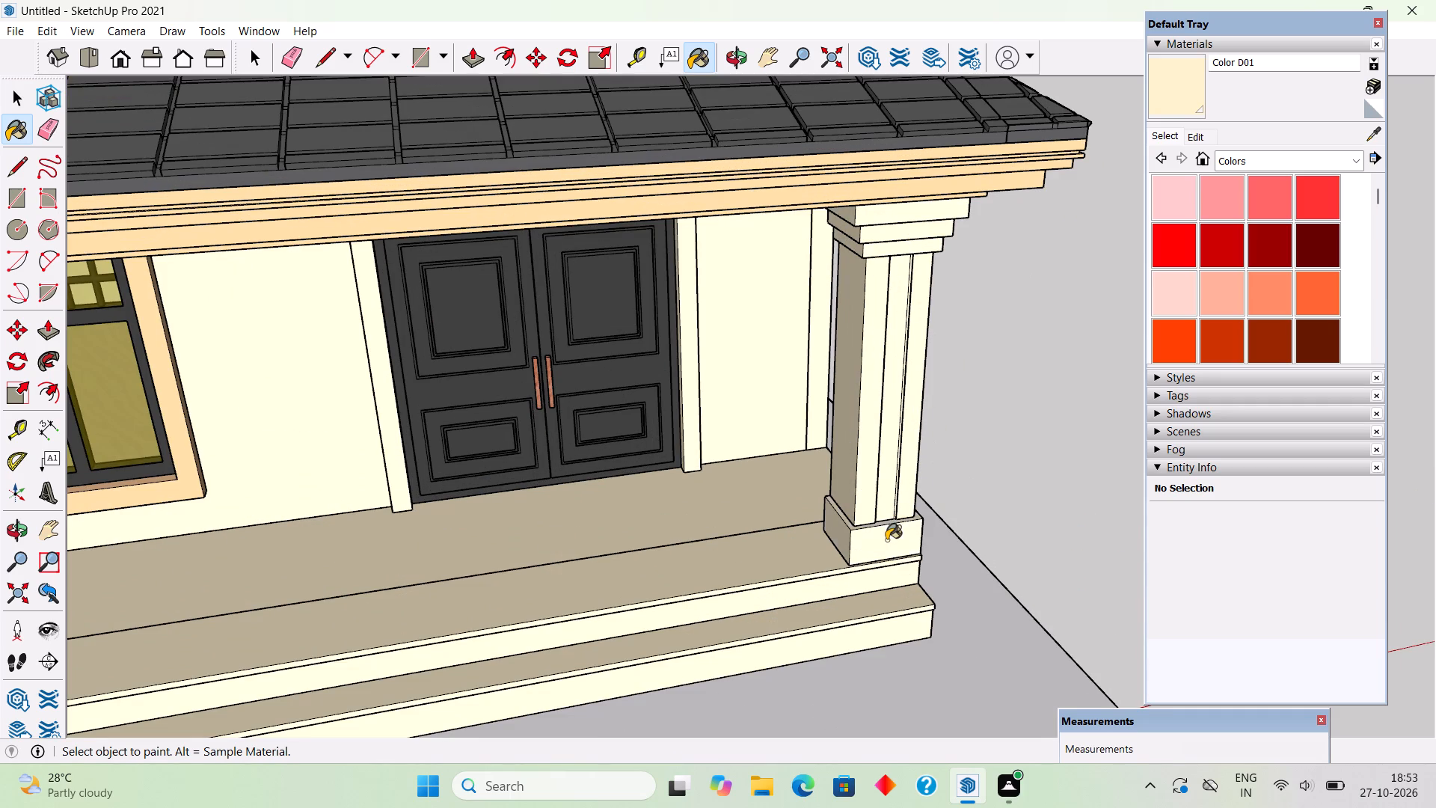
Paint the window-side porch pillar in Color D01, covering its stepped capital, shaft and base.
{"action": "scroll", "coordinate": [978, 416], "scroll_direction": "down", "scroll_amount": 7}
{"action": "middle_click_drag", "start_coordinate": [375, 356], "coordinate": [384, 287]}
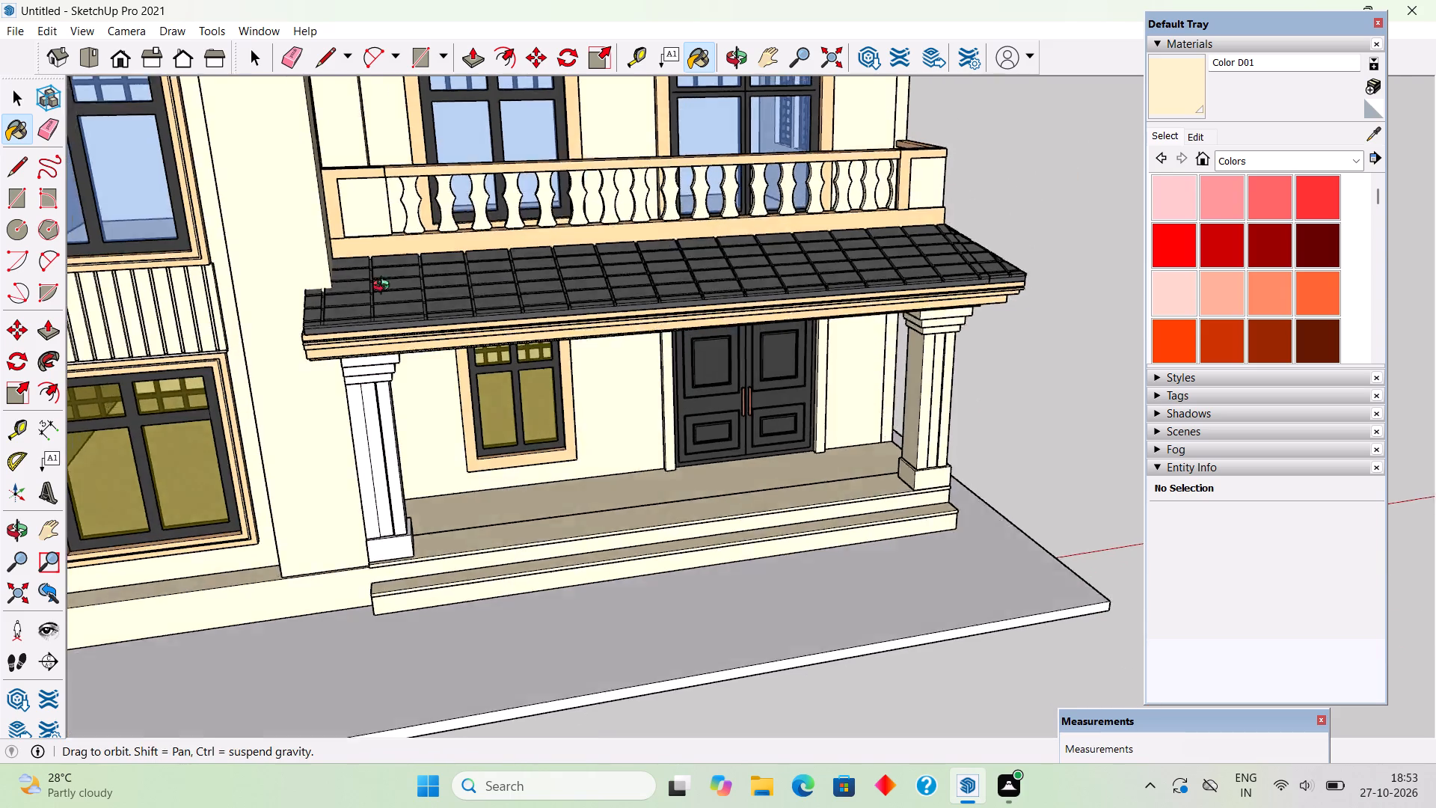
{"action": "middle_click_drag", "start_coordinate": [384, 287], "coordinate": [393, 210]}
{"action": "scroll", "coordinate": [384, 296], "scroll_direction": "up", "scroll_amount": 5}
{"action": "left_click", "coordinate": [391, 276]}
{"action": "left_click", "coordinate": [387, 300]}
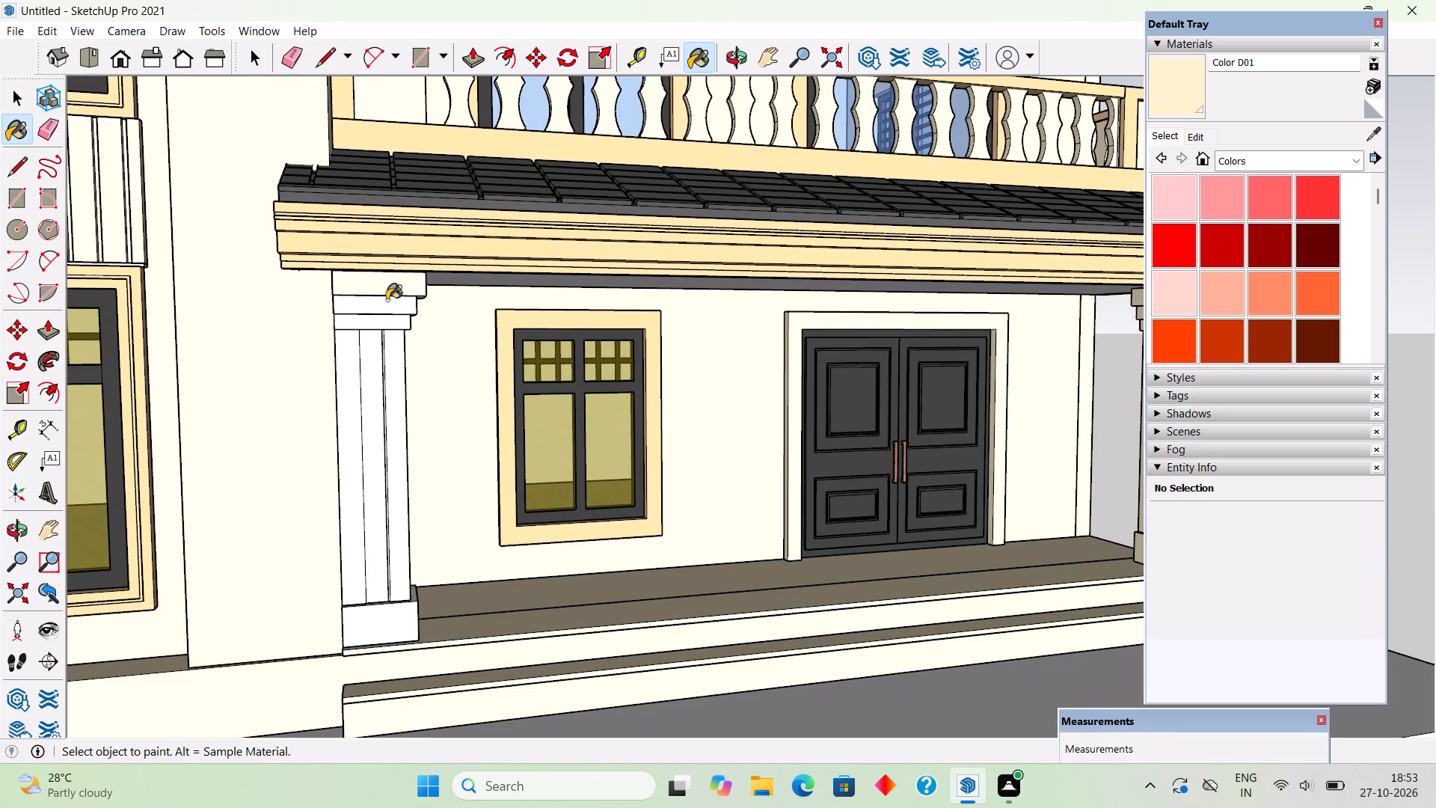
{"action": "left_click", "coordinate": [388, 326]}
{"action": "left_click", "coordinate": [386, 366]}
{"action": "left_click", "coordinate": [387, 609]}
Examine the painted porch and the overall facade from the front corner of the house.
{"action": "scroll", "coordinate": [387, 602], "scroll_direction": "down", "scroll_amount": 6}
{"action": "scroll", "coordinate": [463, 578], "scroll_direction": "down", "scroll_amount": 2}
{"action": "middle_click_drag", "start_coordinate": [777, 582], "coordinate": [324, 548]}
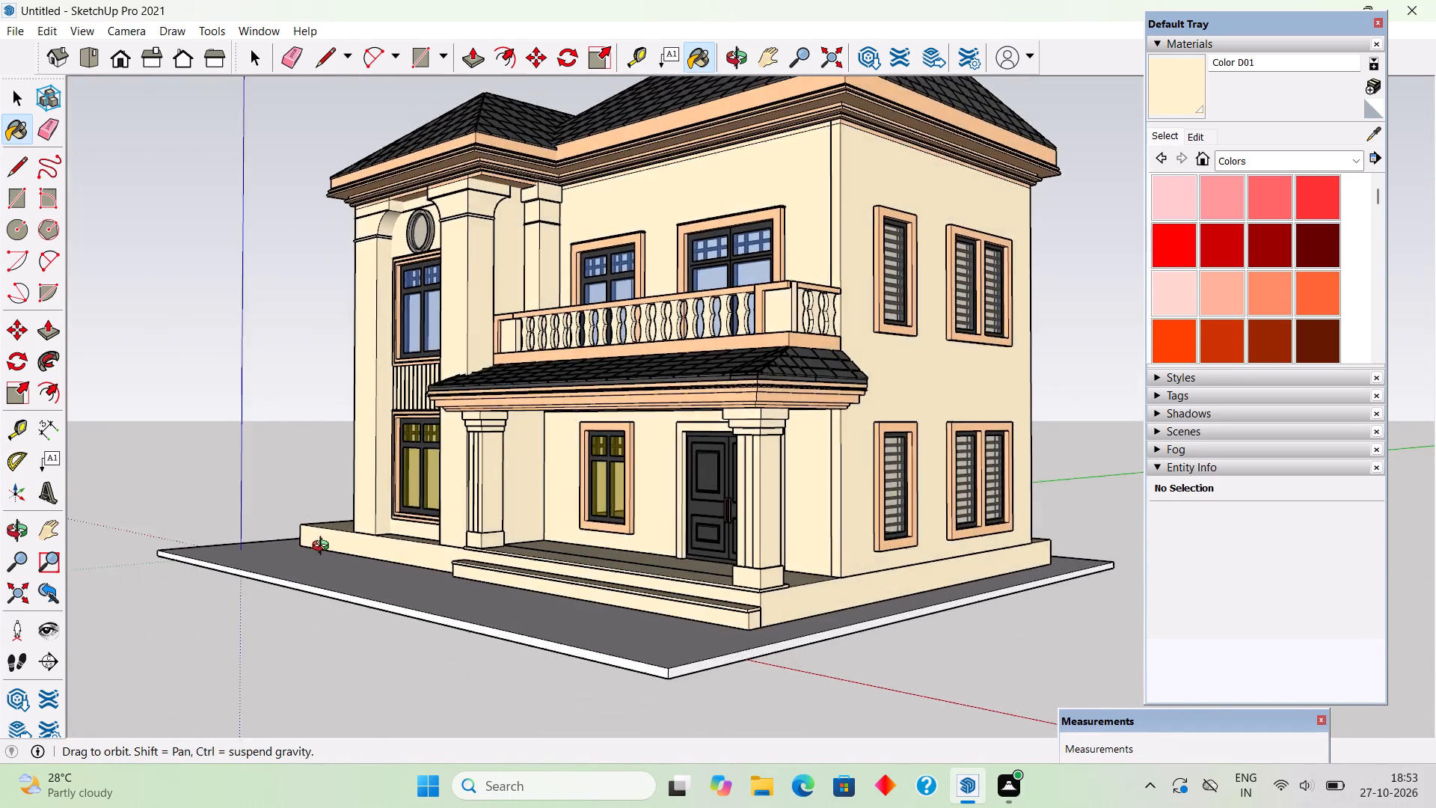
{"action": "middle_click_drag", "start_coordinate": [324, 548], "coordinate": [330, 598]}
{"action": "scroll", "coordinate": [328, 601], "scroll_direction": "down", "scroll_amount": 5}
{"action": "middle_click_drag", "start_coordinate": [500, 563], "coordinate": [617, 510]}
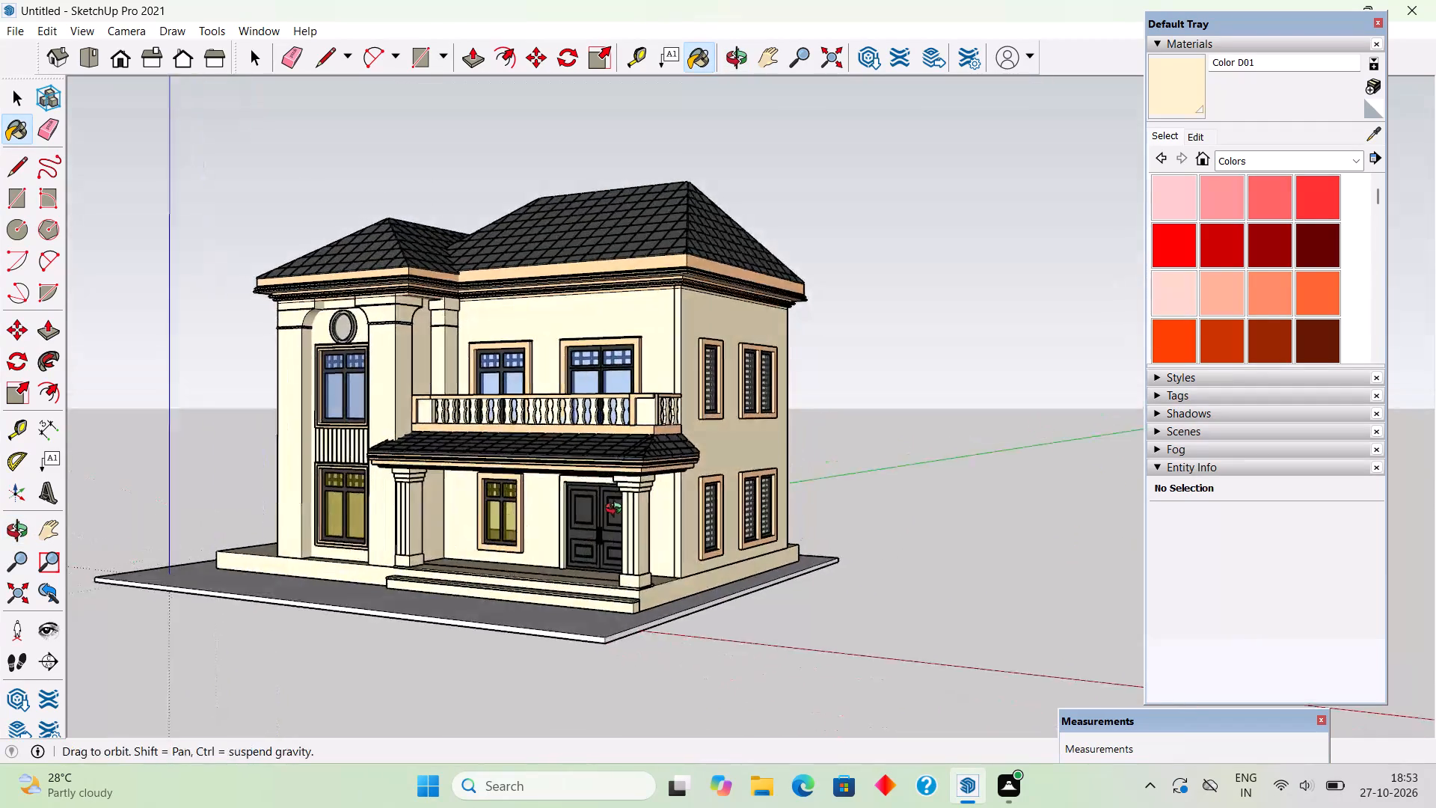
{"action": "middle_click_drag", "start_coordinate": [617, 510], "coordinate": [619, 494]}
{"action": "key", "text": "space"}
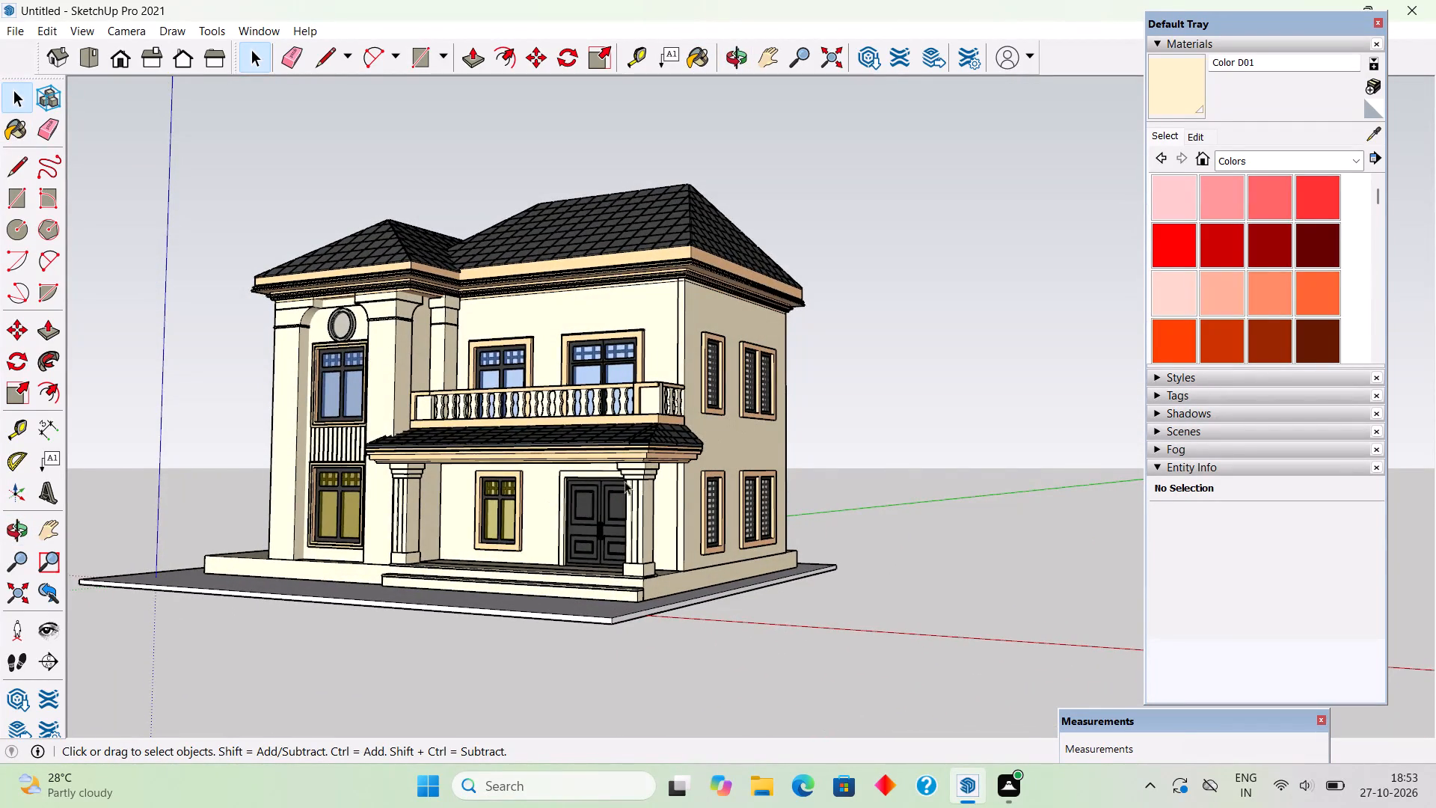
{"action": "scroll", "coordinate": [589, 486], "scroll_direction": "up", "scroll_amount": 4}
{"action": "middle_click_drag", "start_coordinate": [393, 462], "coordinate": [366, 456]}
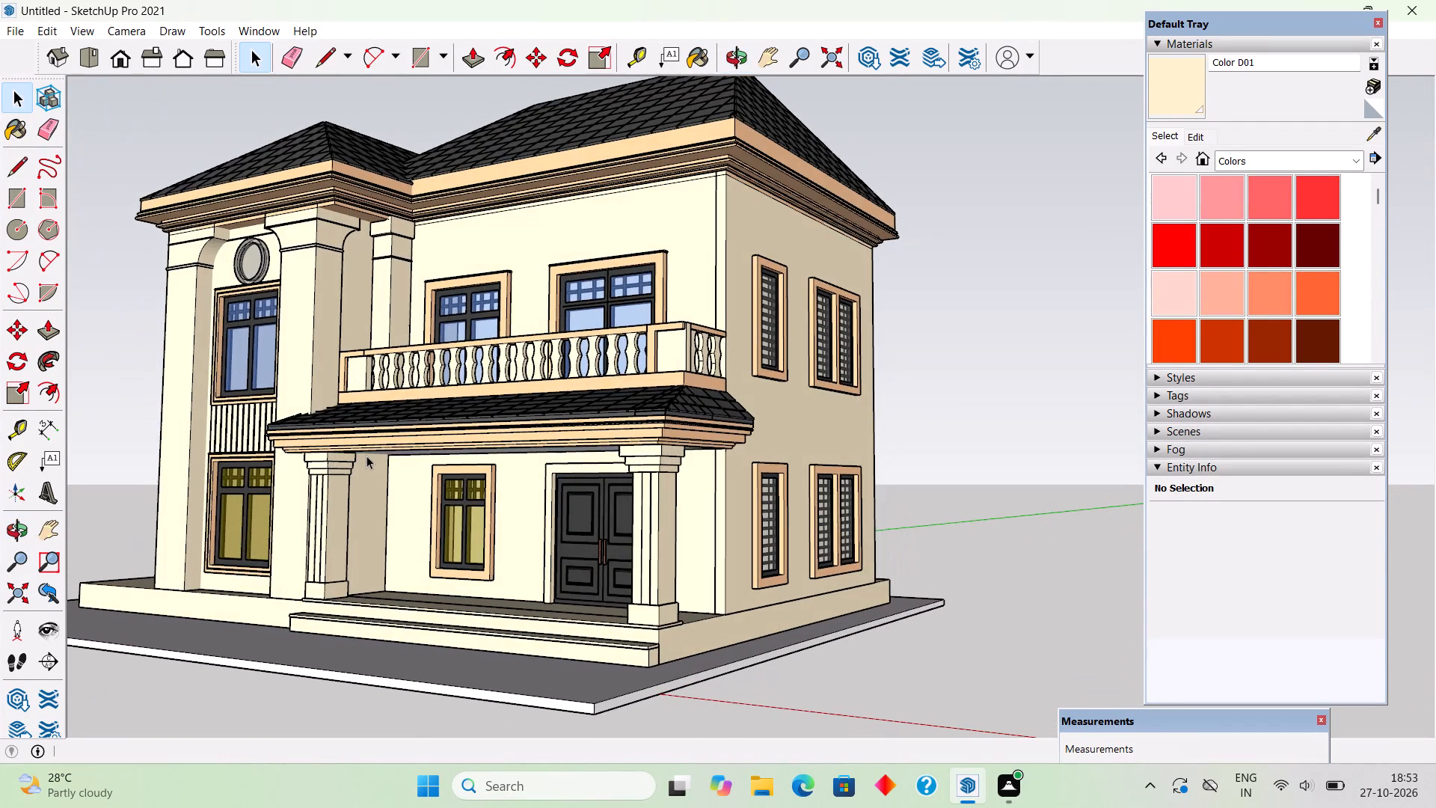
{"action": "scroll", "coordinate": [366, 456], "scroll_direction": "up", "scroll_amount": 1}
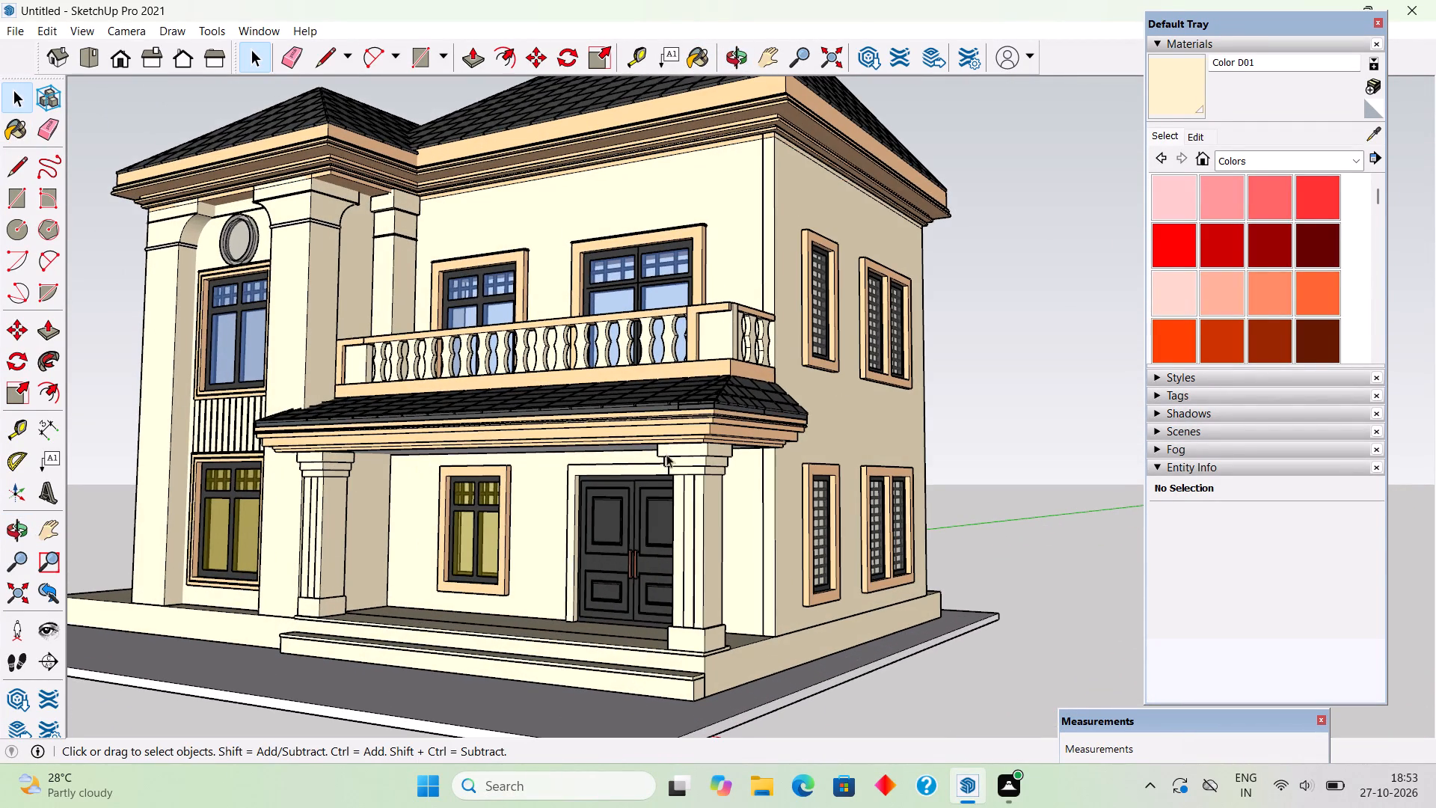
{"action": "middle_click_drag", "start_coordinate": [661, 461], "coordinate": [570, 465]}
Paint the surrounds of the four louvred windows on the side wall in Color D01.
{"action": "left_click", "coordinate": [1171, 103]}
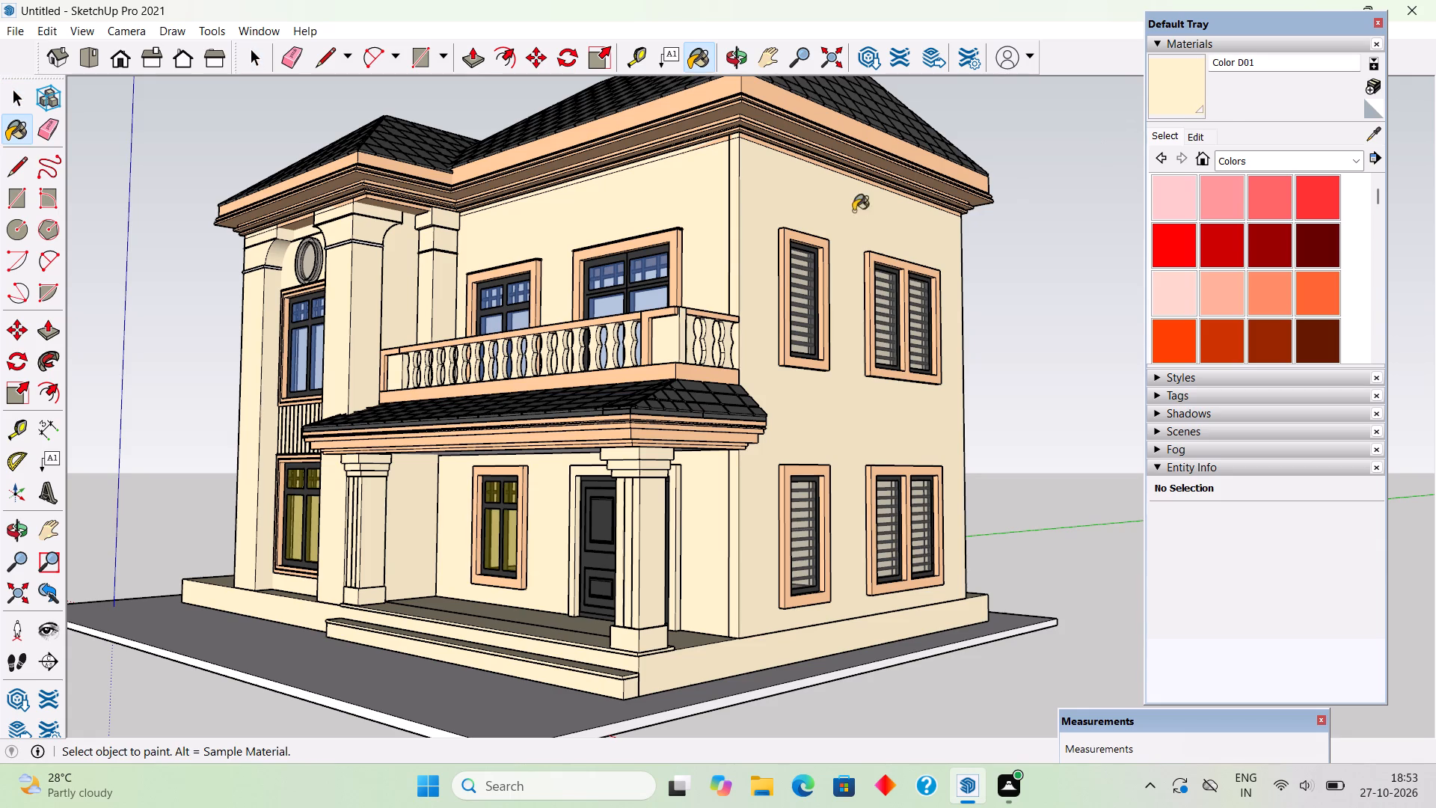
{"action": "scroll", "coordinate": [850, 212], "scroll_direction": "up", "scroll_amount": 4}
{"action": "left_click", "coordinate": [807, 250]}
{"action": "left_click", "coordinate": [908, 280]}
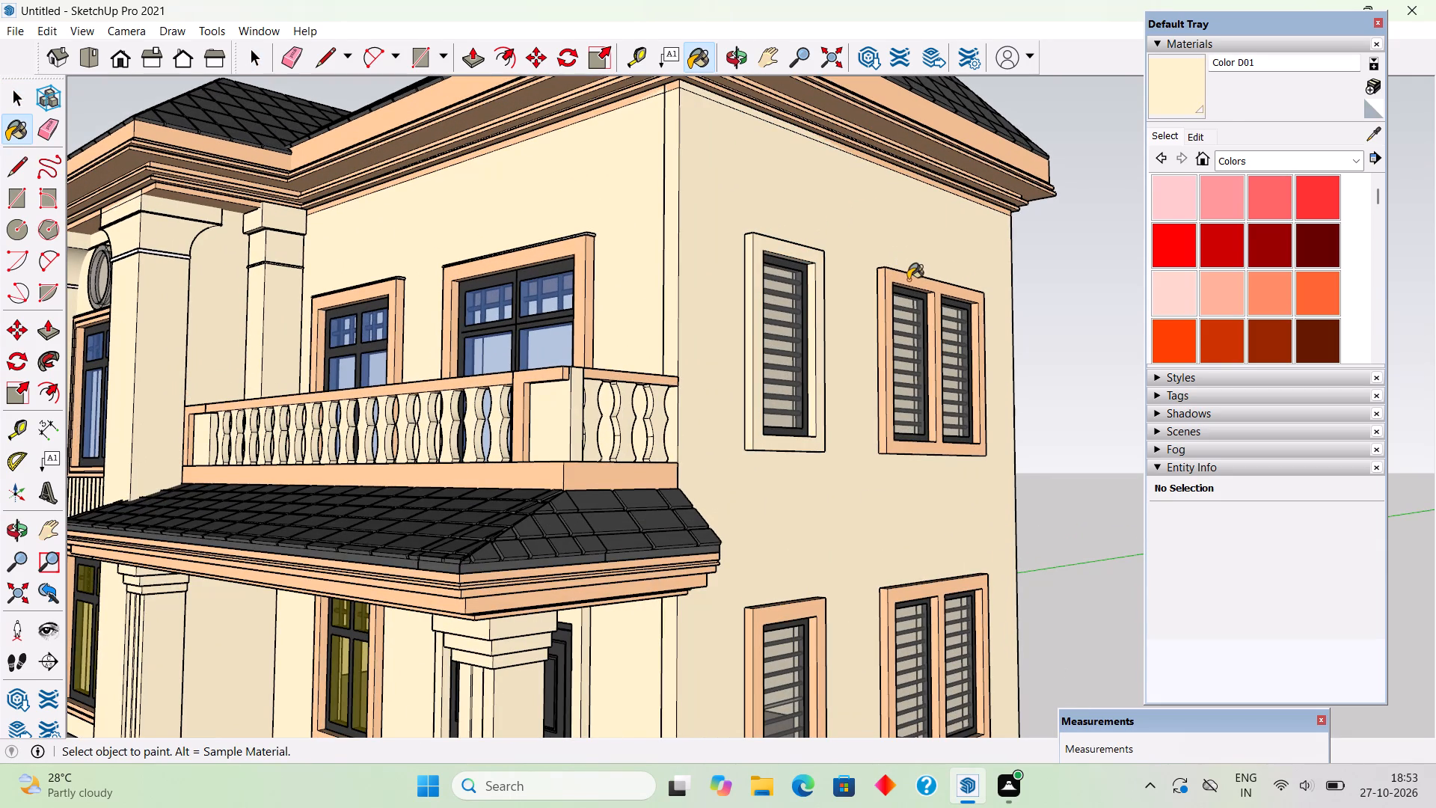
{"action": "left_click", "coordinate": [922, 587]}
{"action": "left_click", "coordinate": [810, 607]}
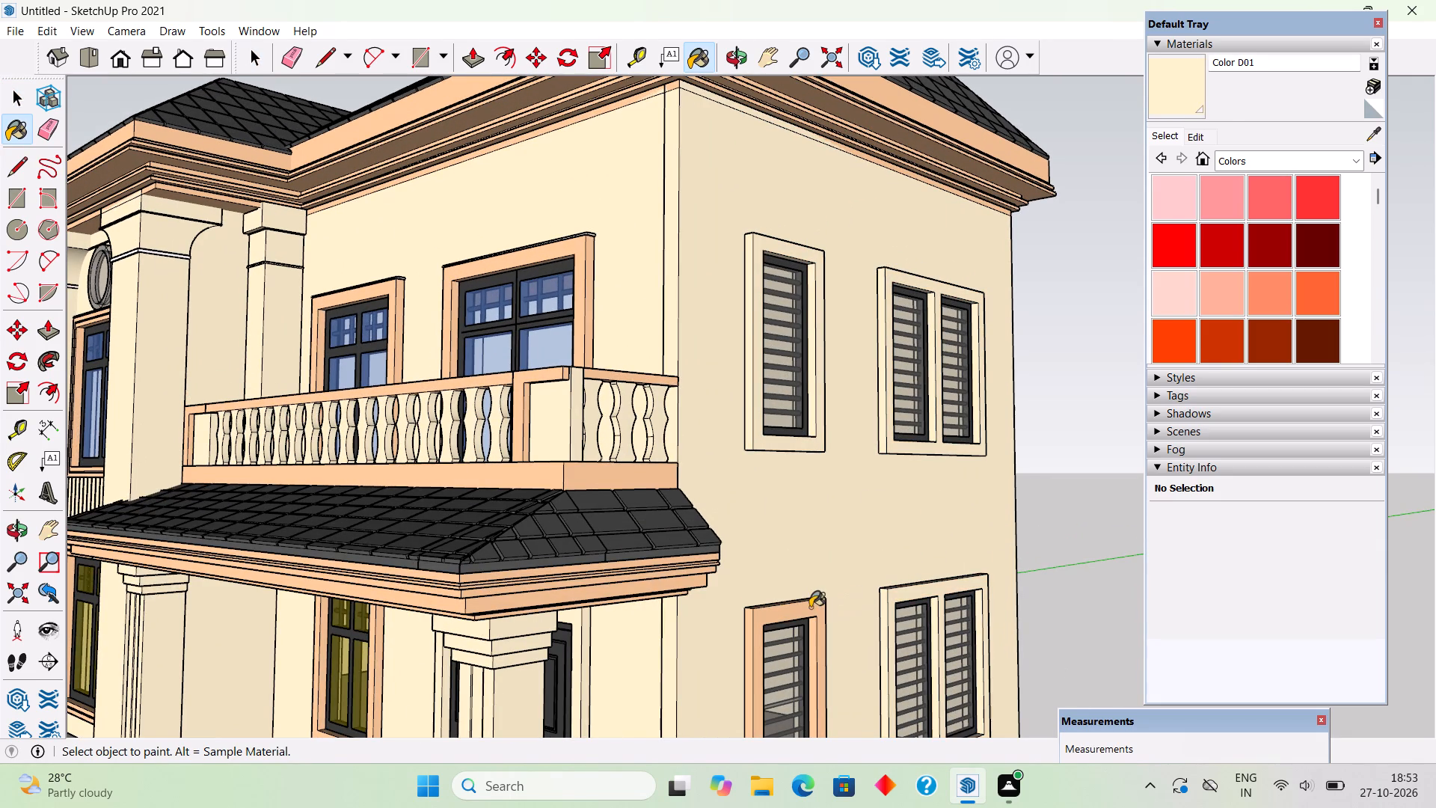
Paint the surrounds of the two upper balcony windows and the ground-floor porch window in Color D01.
{"action": "left_click", "coordinate": [580, 270]}
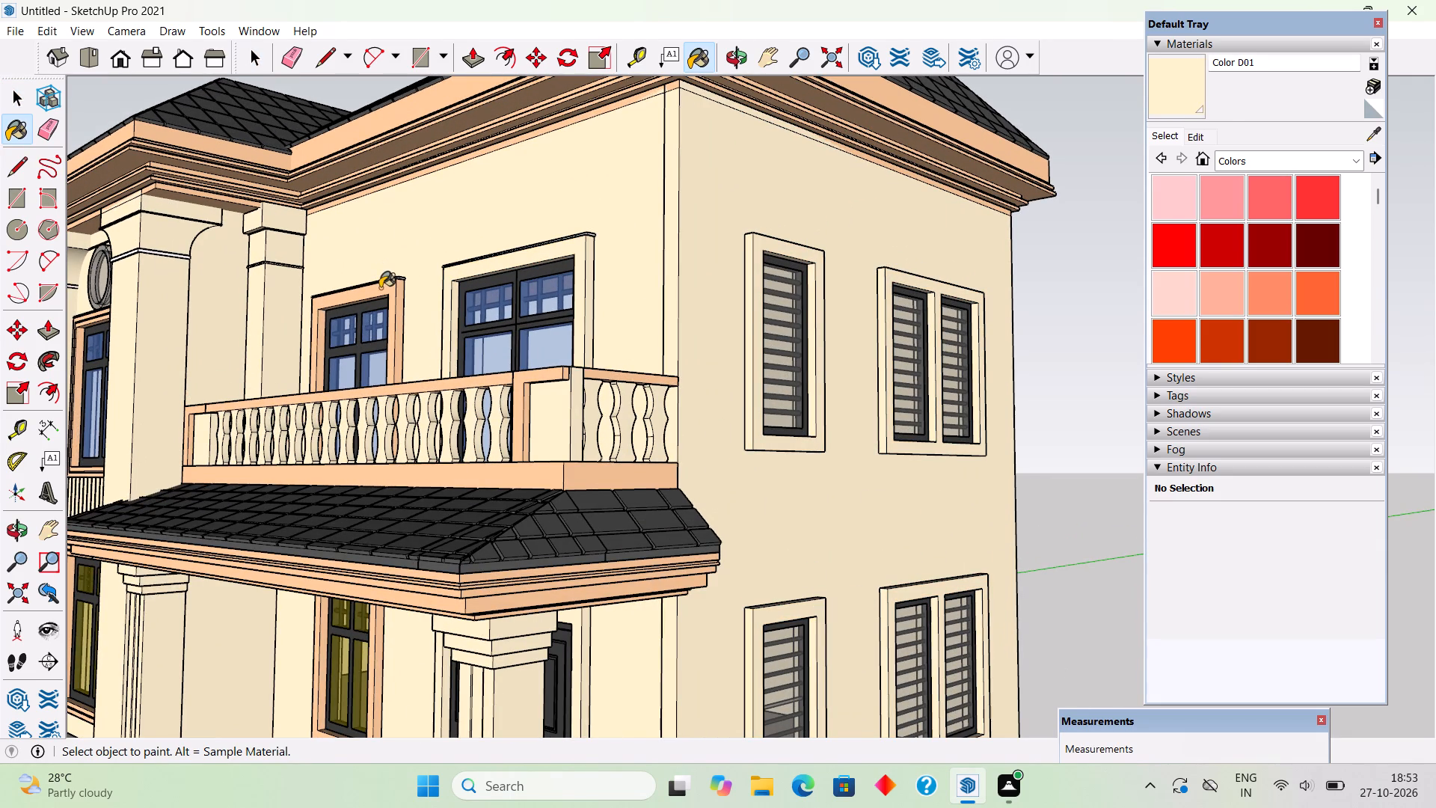
{"action": "left_click", "coordinate": [380, 288]}
{"action": "scroll", "coordinate": [619, 323], "scroll_direction": "down", "scroll_amount": 9}
{"action": "middle_click_drag", "start_coordinate": [701, 526], "coordinate": [840, 521]}
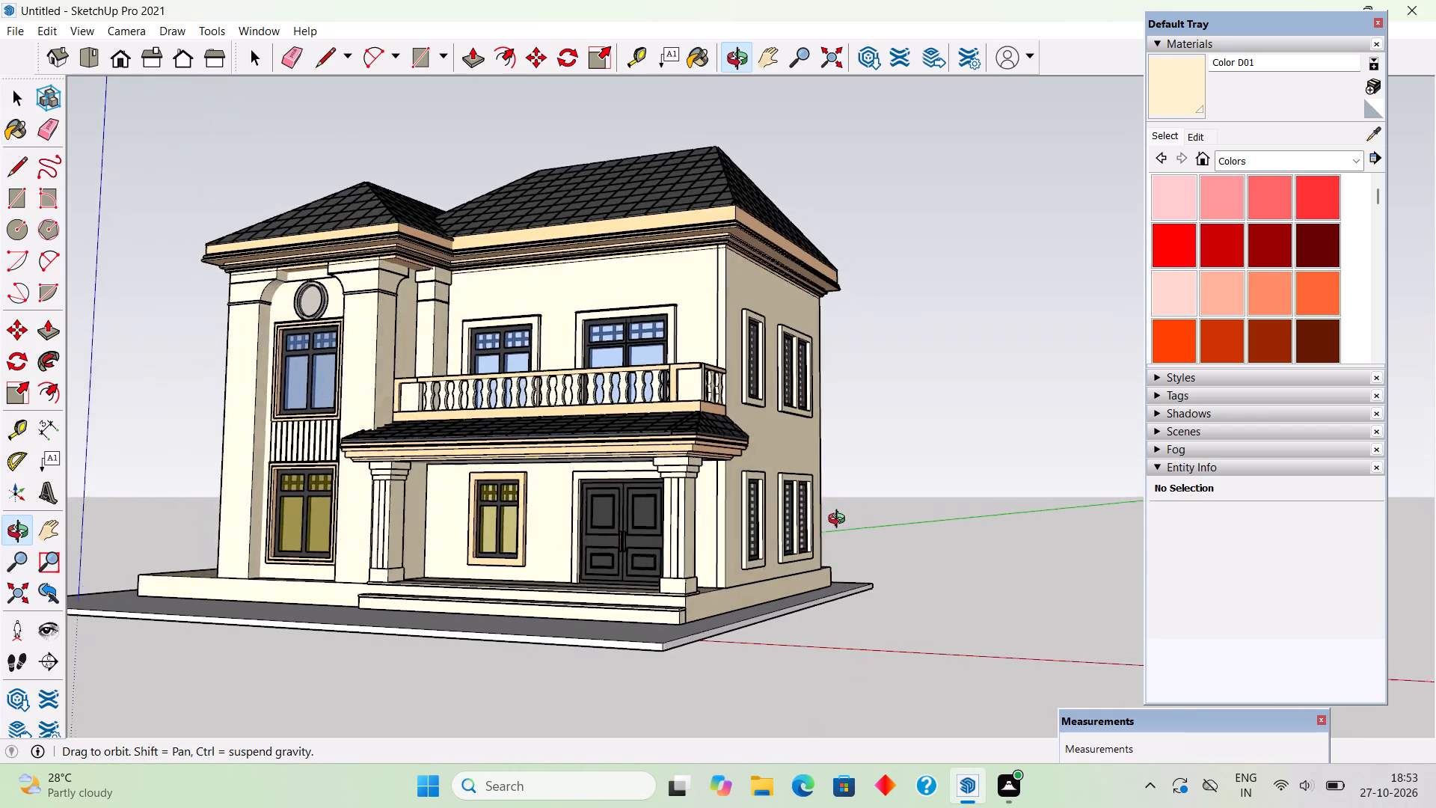
{"action": "middle_click_drag", "start_coordinate": [840, 521], "coordinate": [823, 545]}
{"action": "scroll", "coordinate": [499, 487], "scroll_direction": "up", "scroll_amount": 3}
{"action": "left_click", "coordinate": [528, 489]}
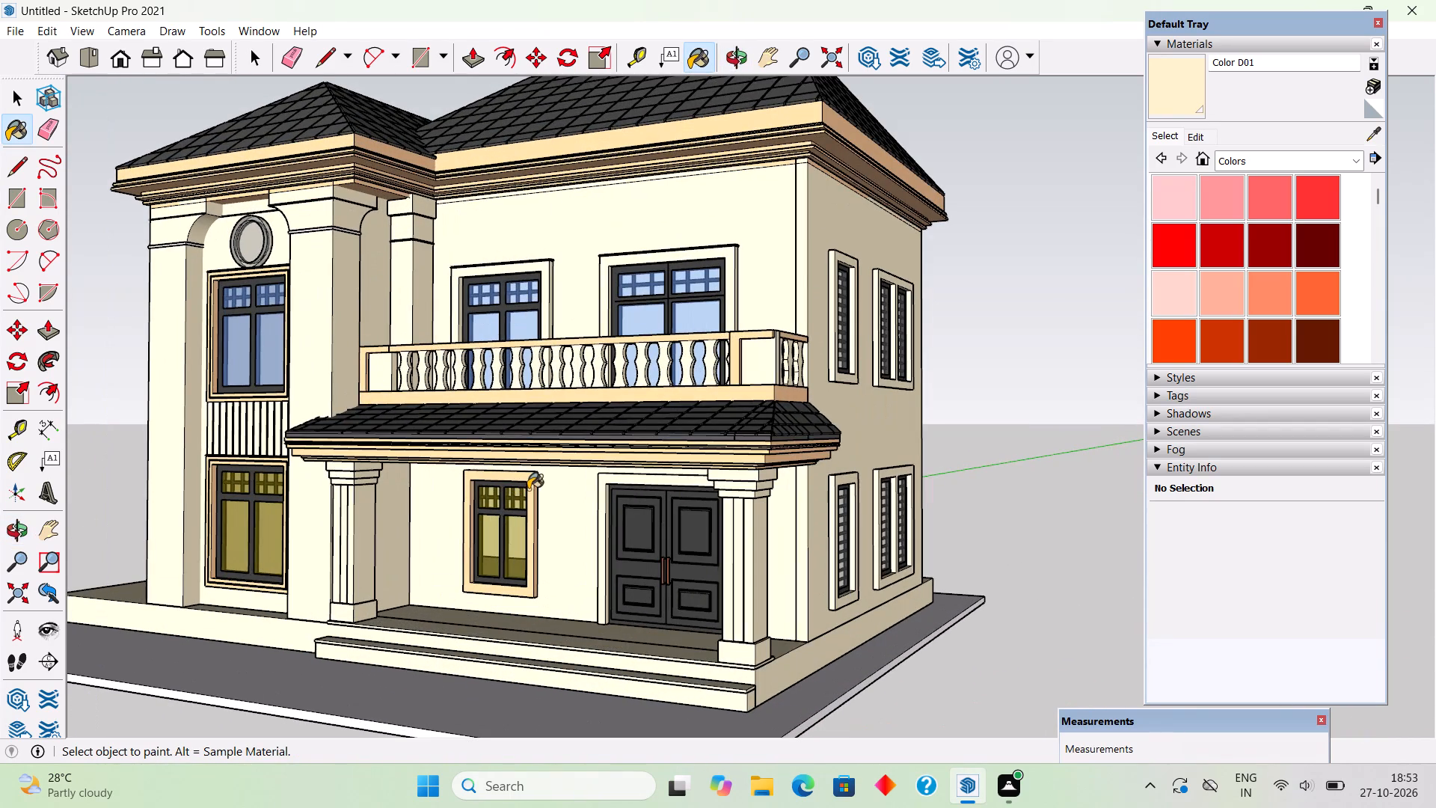
{"action": "scroll", "coordinate": [586, 536], "scroll_direction": "down", "scroll_amount": 4}
{"action": "key", "text": "space"}
Paint the porch roof's tiled slopes in grey Color M05.
{"action": "middle_click_drag", "start_coordinate": [650, 512], "coordinate": [661, 486]}
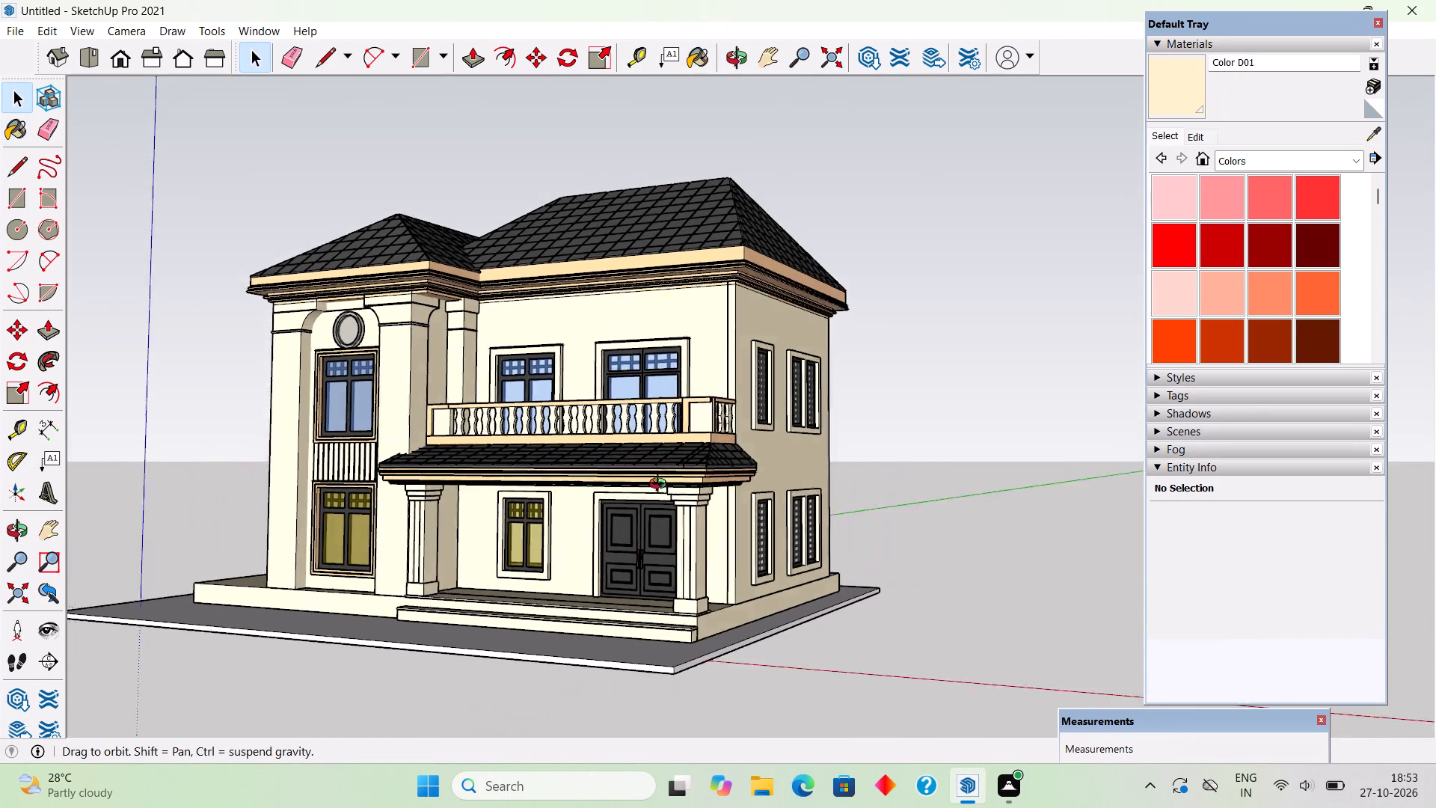
{"action": "middle_click_drag", "start_coordinate": [661, 486], "coordinate": [646, 536]}
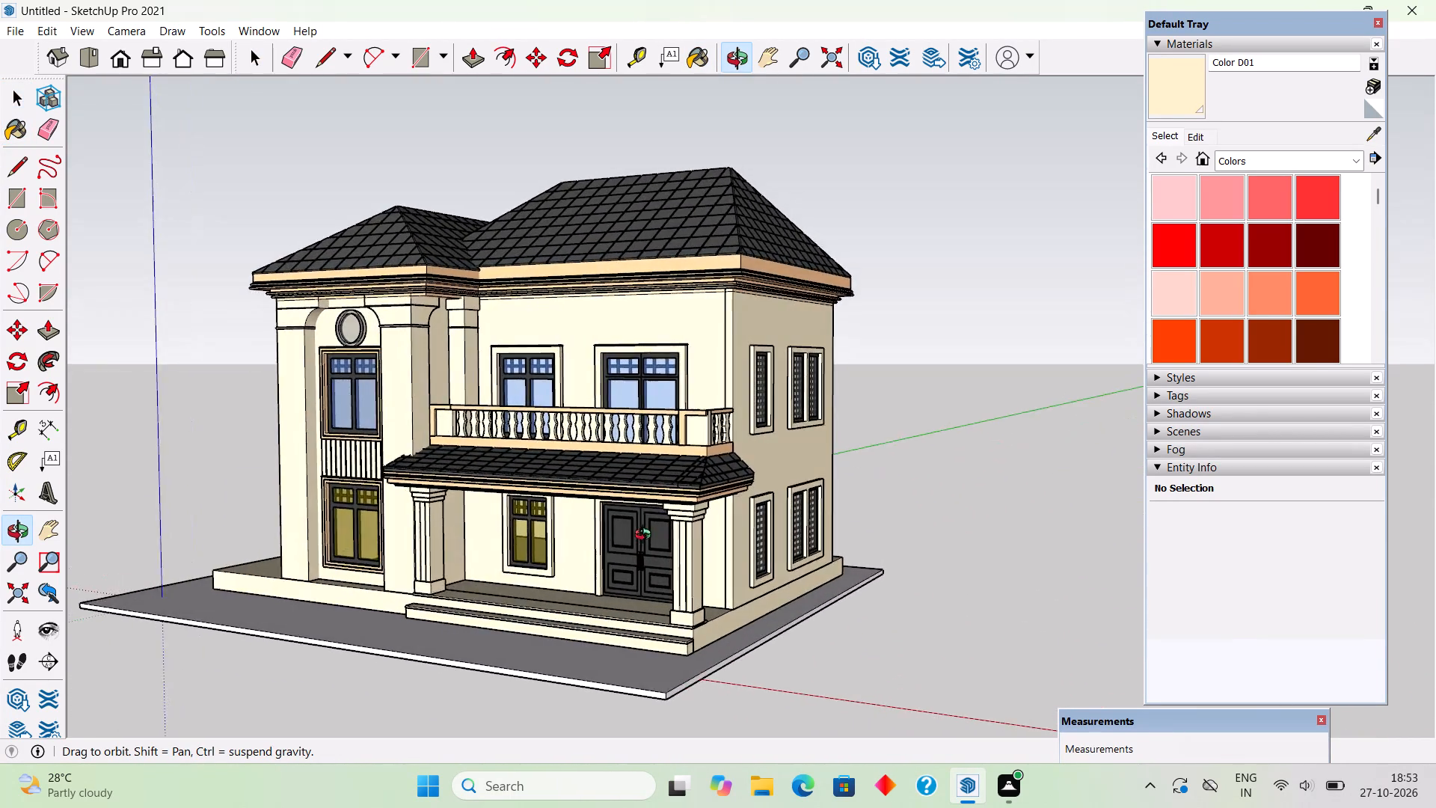
{"action": "middle_click_drag", "start_coordinate": [646, 536], "coordinate": [667, 667]}
{"action": "scroll", "coordinate": [1244, 313], "scroll_direction": "down", "scroll_amount": 12}
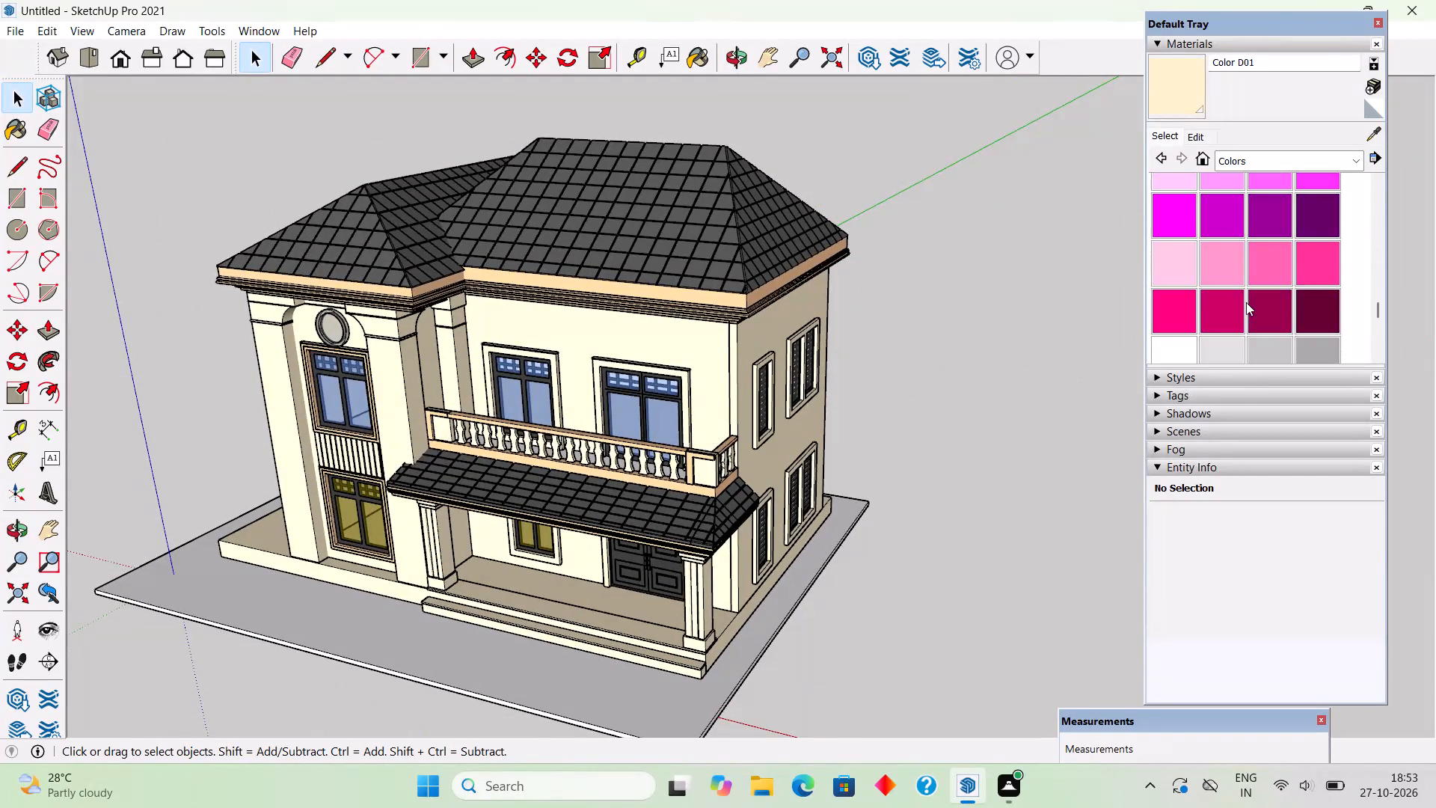
{"action": "scroll", "coordinate": [1246, 302], "scroll_direction": "down", "scroll_amount": 2}
{"action": "scroll", "coordinate": [1247, 300], "scroll_direction": "up", "scroll_amount": 2}
{"action": "left_click", "coordinate": [1226, 328]}
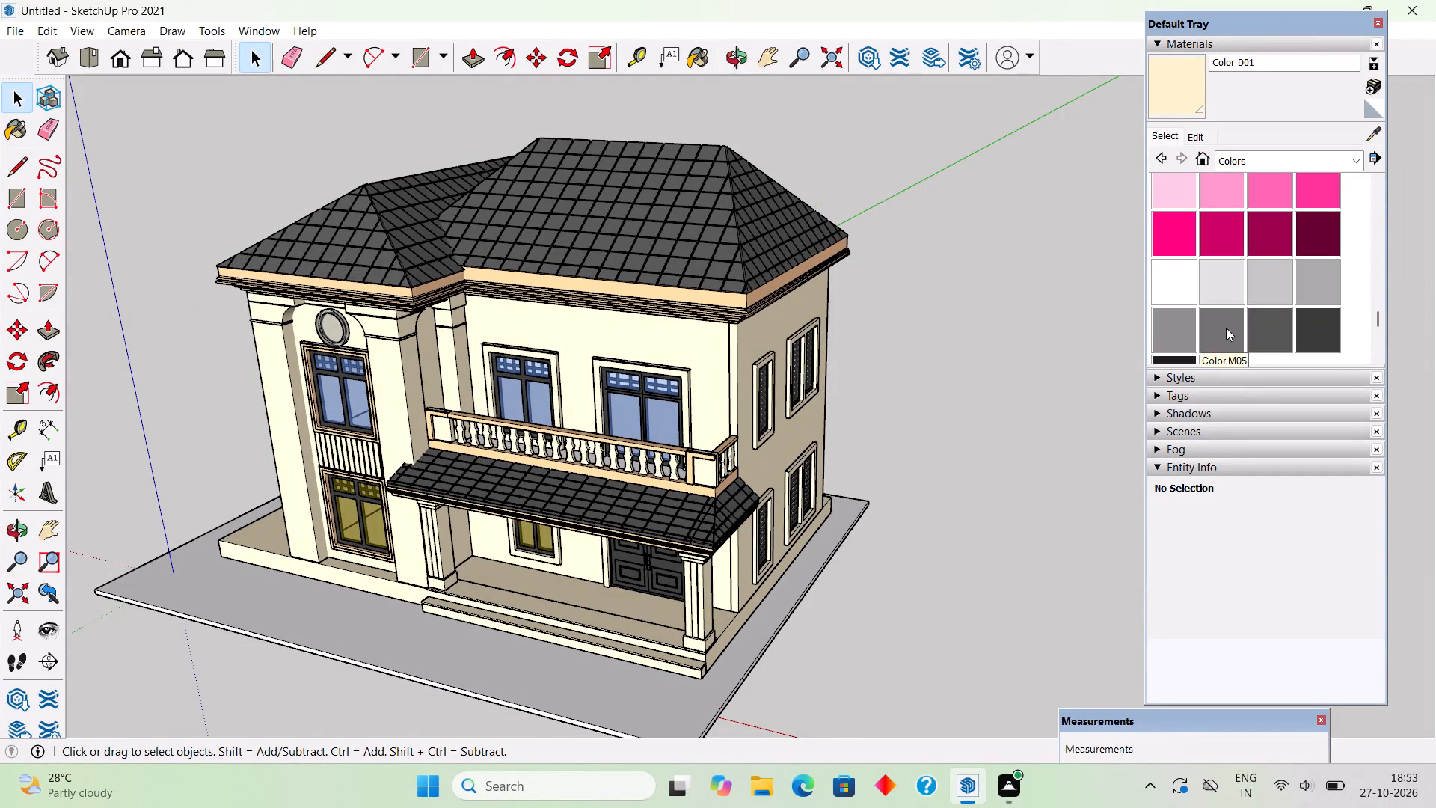
{"action": "left_click", "coordinate": [701, 505]}
{"action": "middle_click_drag", "start_coordinate": [811, 511], "coordinate": [727, 439]}
{"action": "left_click", "coordinate": [682, 481]}
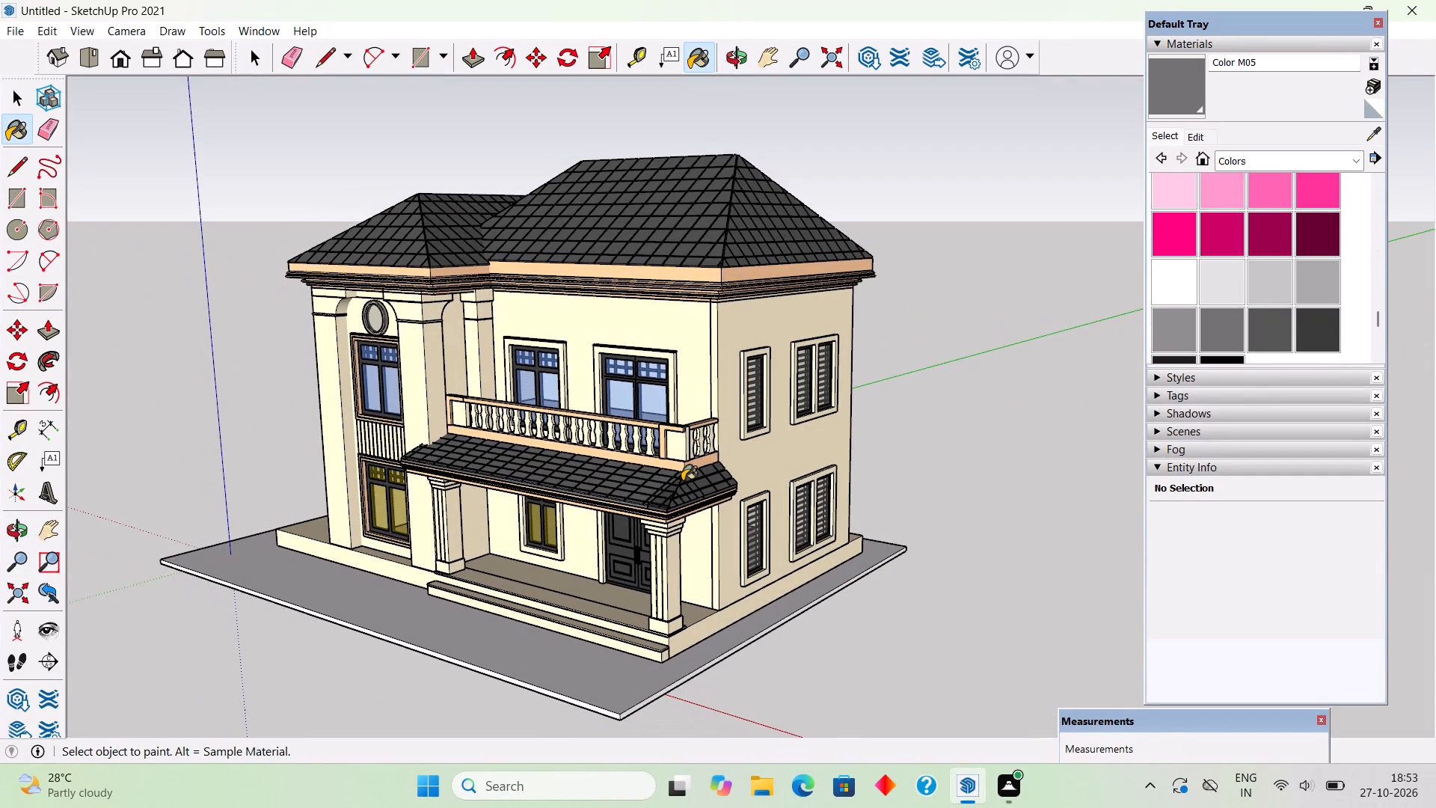
{"action": "scroll", "coordinate": [669, 497], "scroll_direction": "up", "scroll_amount": 5}
{"action": "left_click", "coordinate": [669, 497]}
{"action": "left_click", "coordinate": [725, 460]}
Paint the tiles of the large main roof and the adjoining smaller front roof in Color M05.
{"action": "middle_click_drag", "start_coordinate": [765, 486], "coordinate": [779, 423]}
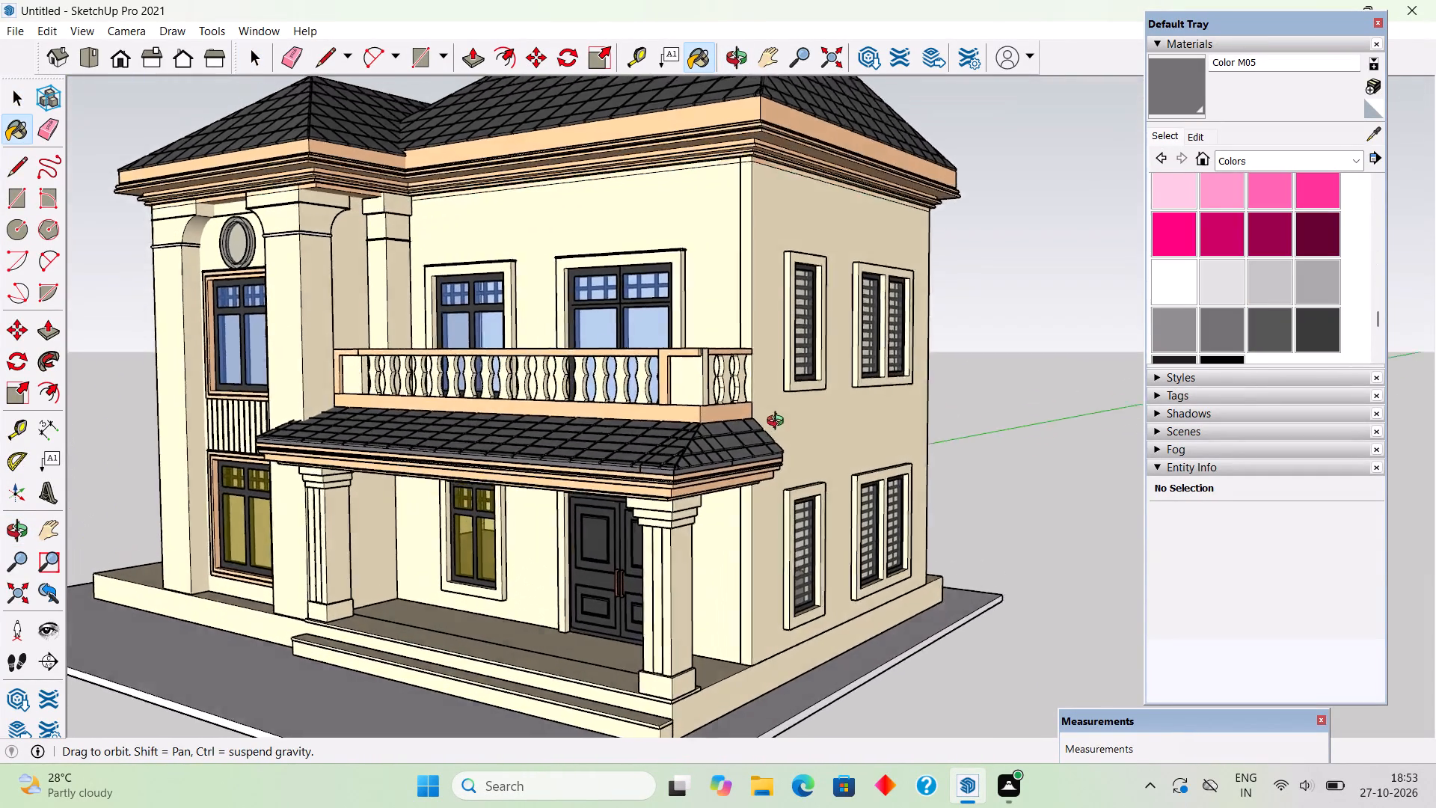
{"action": "middle_click_drag", "start_coordinate": [779, 423], "coordinate": [859, 495]}
{"action": "scroll", "coordinate": [859, 505], "scroll_direction": "down", "scroll_amount": 3}
{"action": "left_click", "coordinate": [745, 157]}
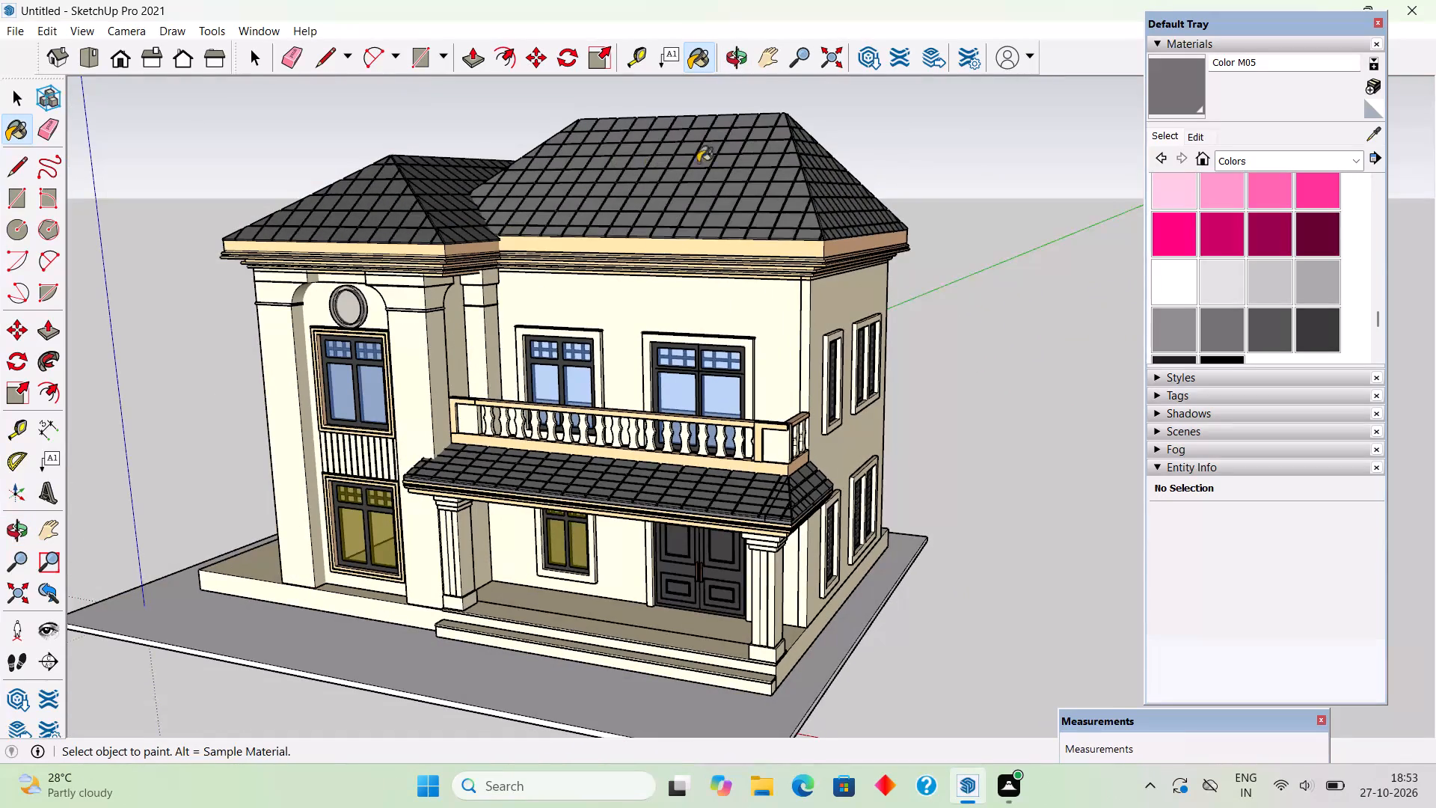
{"action": "left_click", "coordinate": [452, 189]}
Examine the repainted house from the front, the side and above.
{"action": "middle_click_drag", "start_coordinate": [797, 331], "coordinate": [942, 366]}
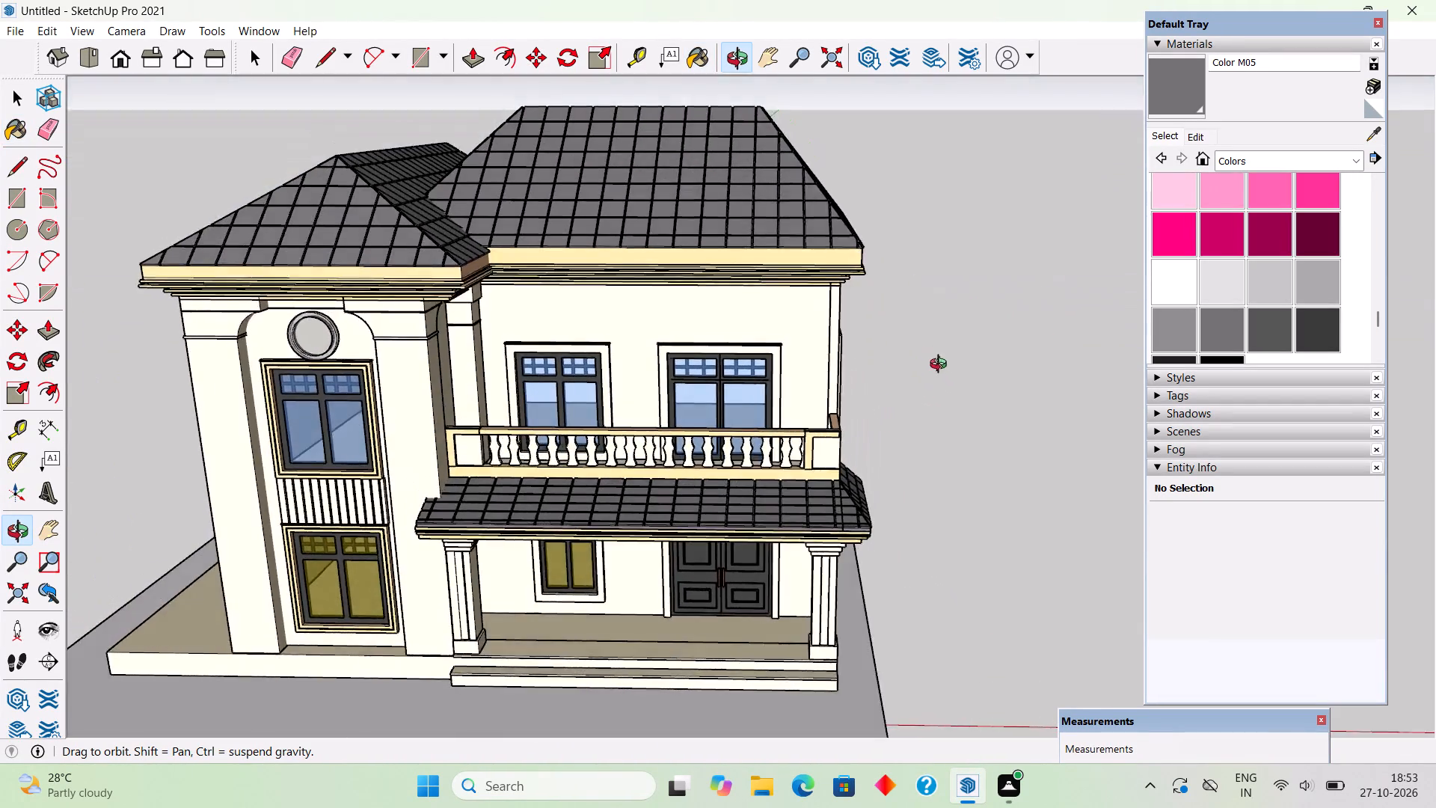
{"action": "middle_click_drag", "start_coordinate": [942, 366], "coordinate": [752, 278]}
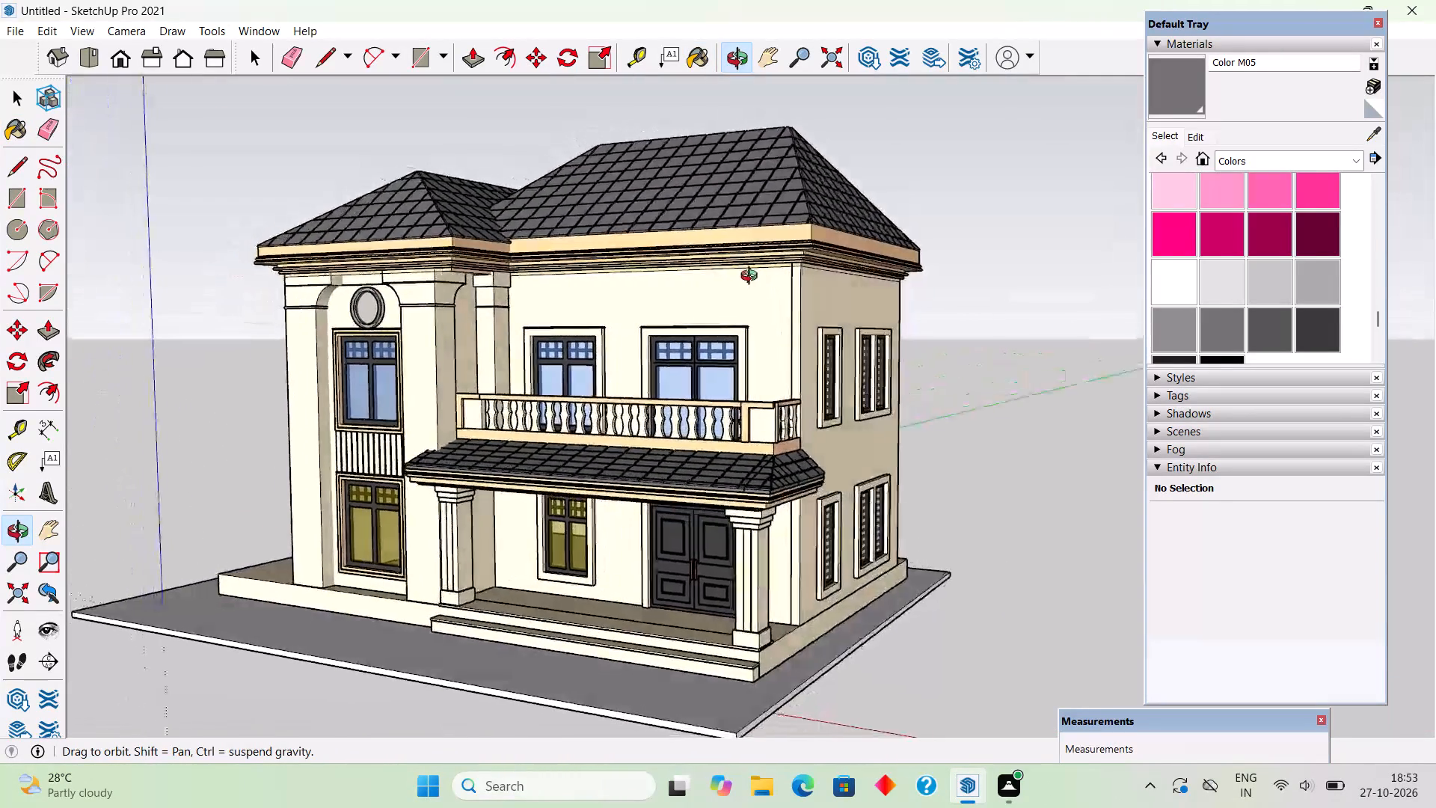
{"action": "middle_click_drag", "start_coordinate": [752, 278], "coordinate": [718, 278]}
{"action": "key", "text": "space"}
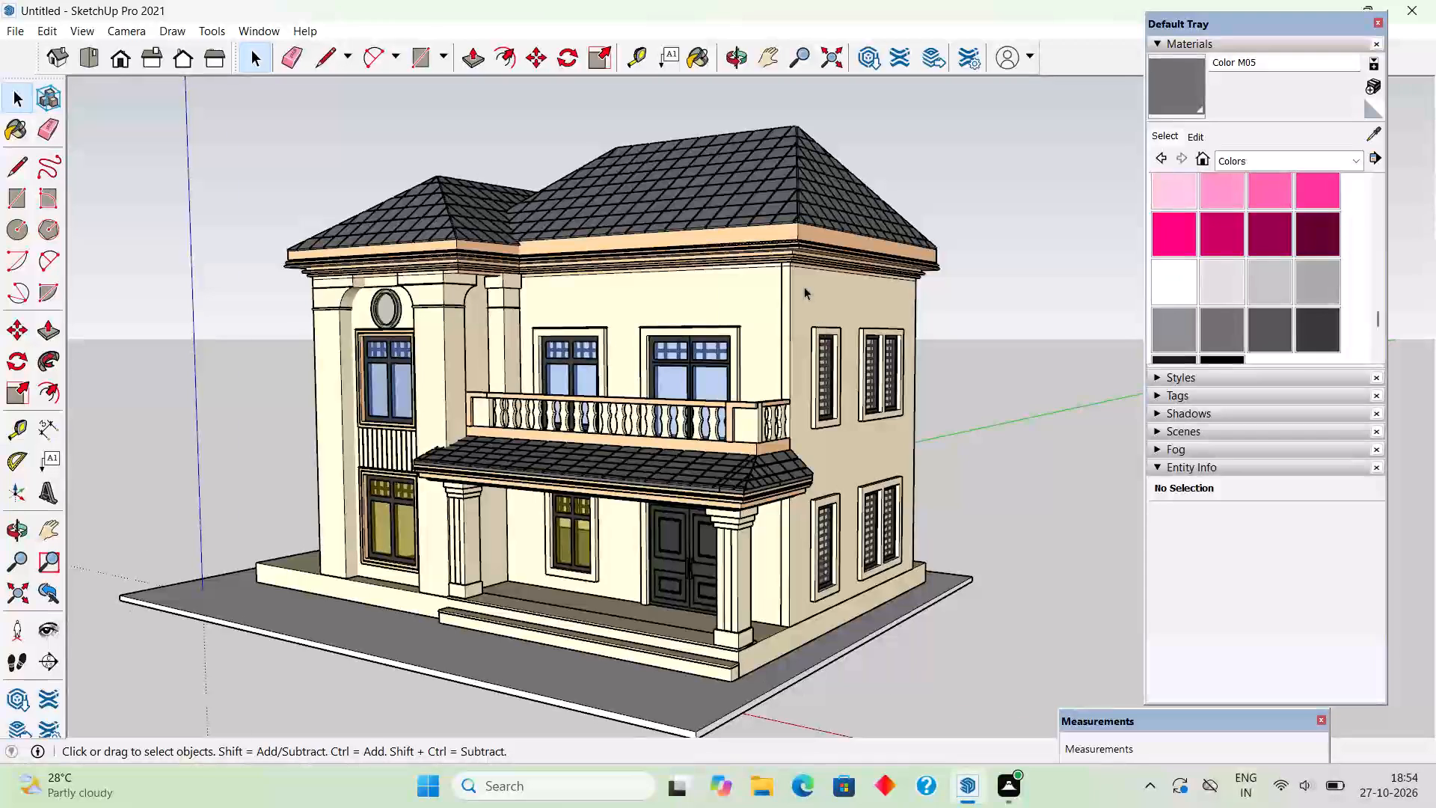
{"action": "scroll", "coordinate": [804, 287], "scroll_direction": "down", "scroll_amount": 4}
{"action": "scroll", "coordinate": [765, 519], "scroll_direction": "up", "scroll_amount": 5}
{"action": "middle_click_drag", "start_coordinate": [737, 492], "coordinate": [462, 489]}
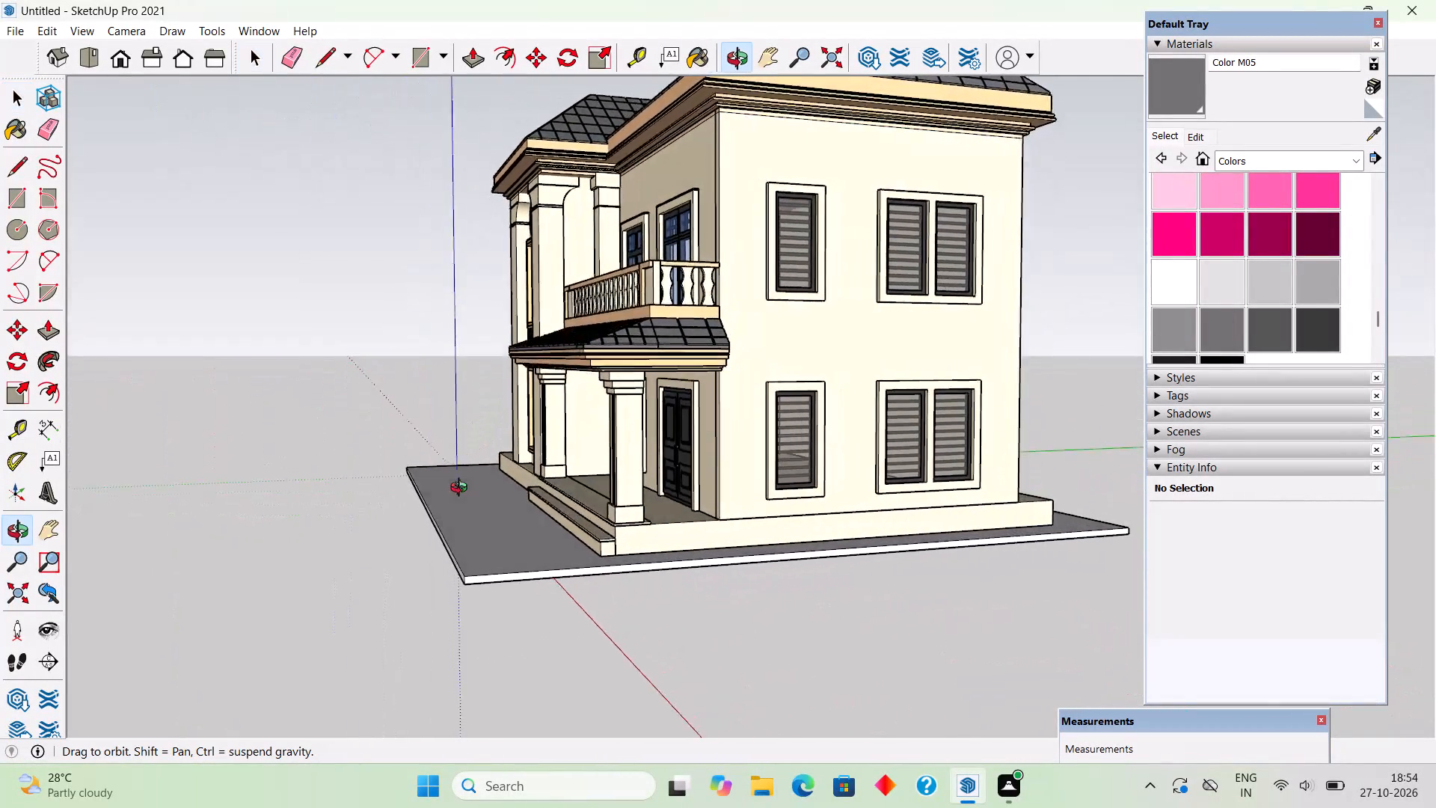
{"action": "middle_click_drag", "start_coordinate": [462, 489], "coordinate": [720, 627]}
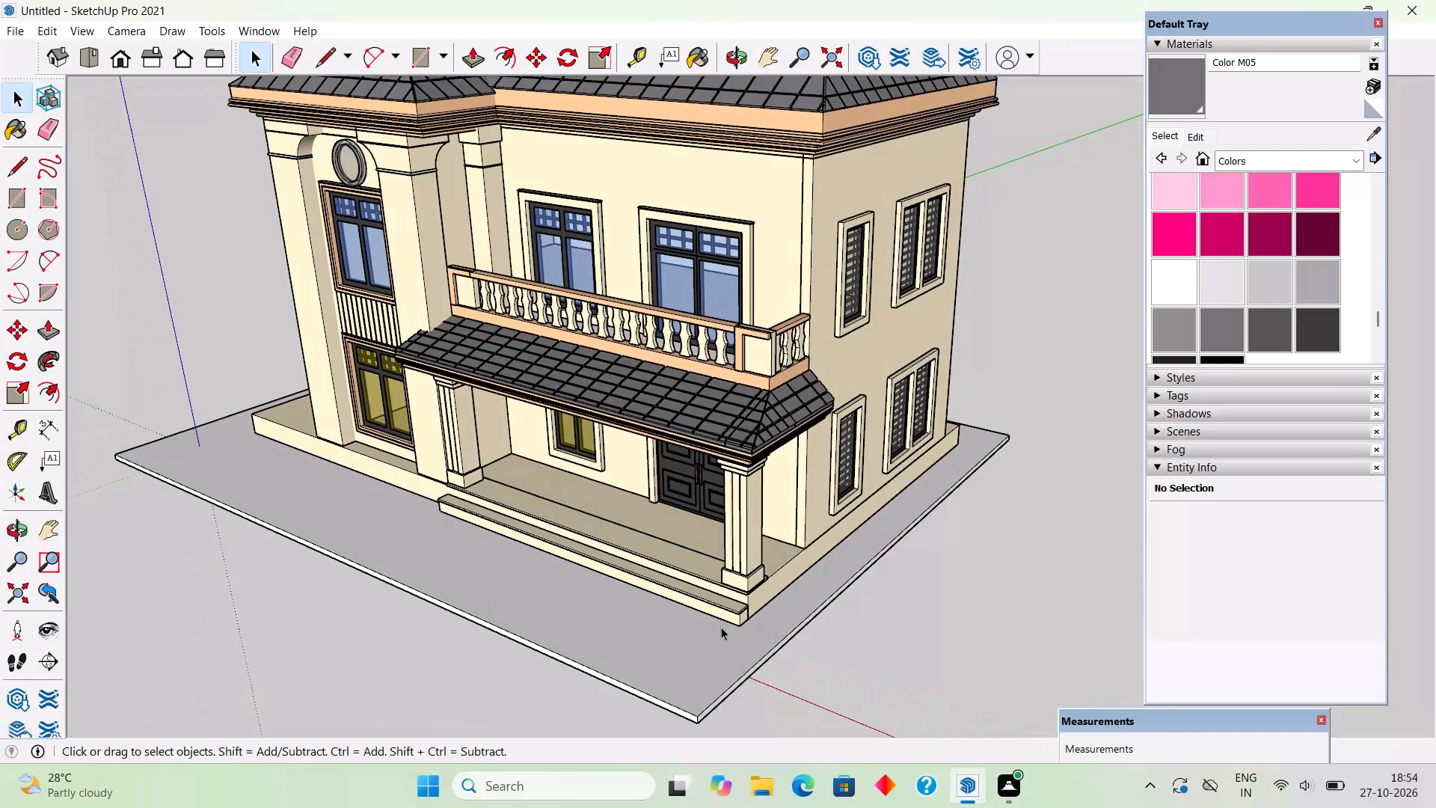
{"action": "middle_click_drag", "start_coordinate": [583, 516], "coordinate": [461, 474]}
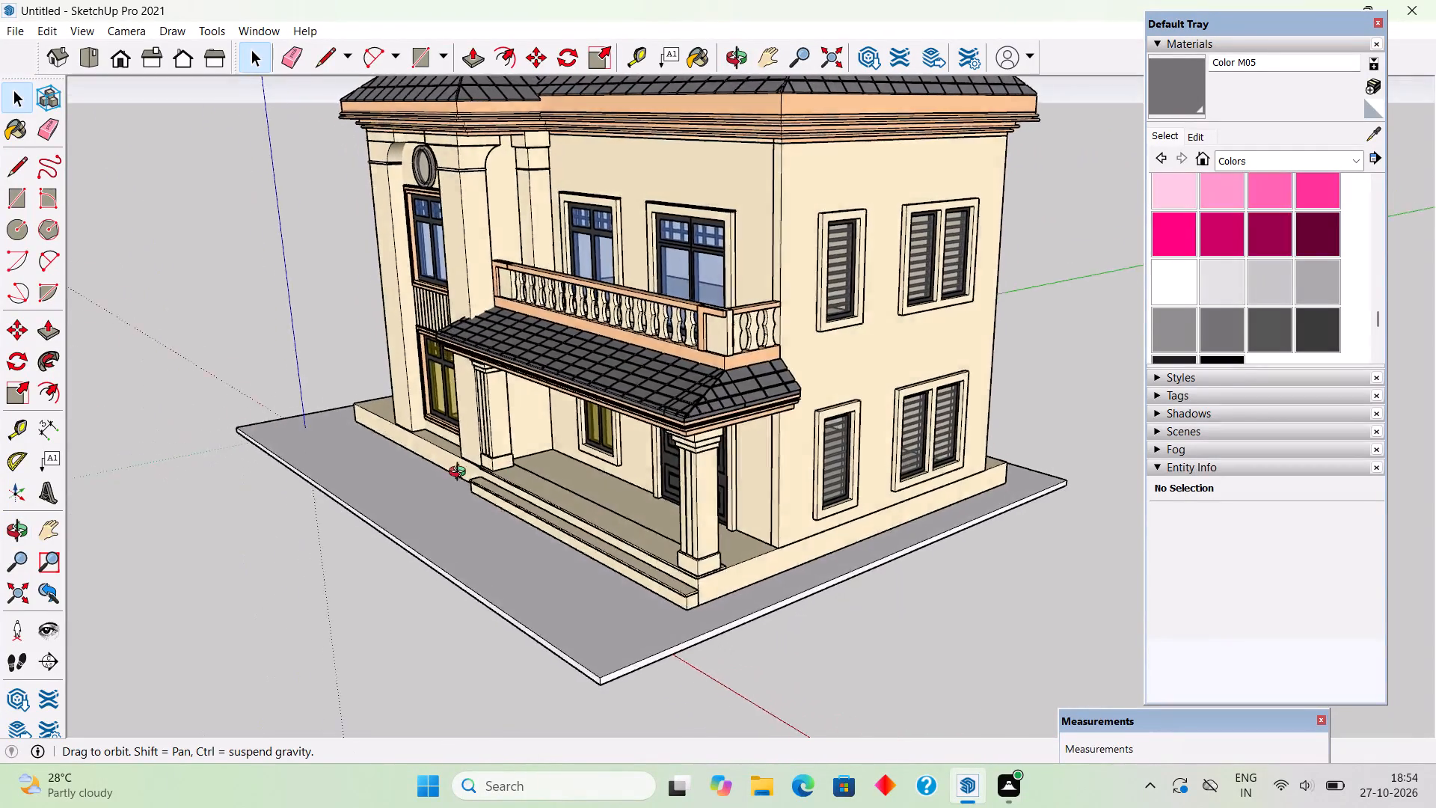
Open the ground slab group and push/pull its front edge face outward by about 7' 7".
{"action": "middle_click_drag", "start_coordinate": [461, 474], "coordinate": [476, 559]}
{"action": "triple_click", "coordinate": [501, 593]}
{"action": "scroll", "coordinate": [491, 624], "scroll_direction": "up", "scroll_amount": 5}
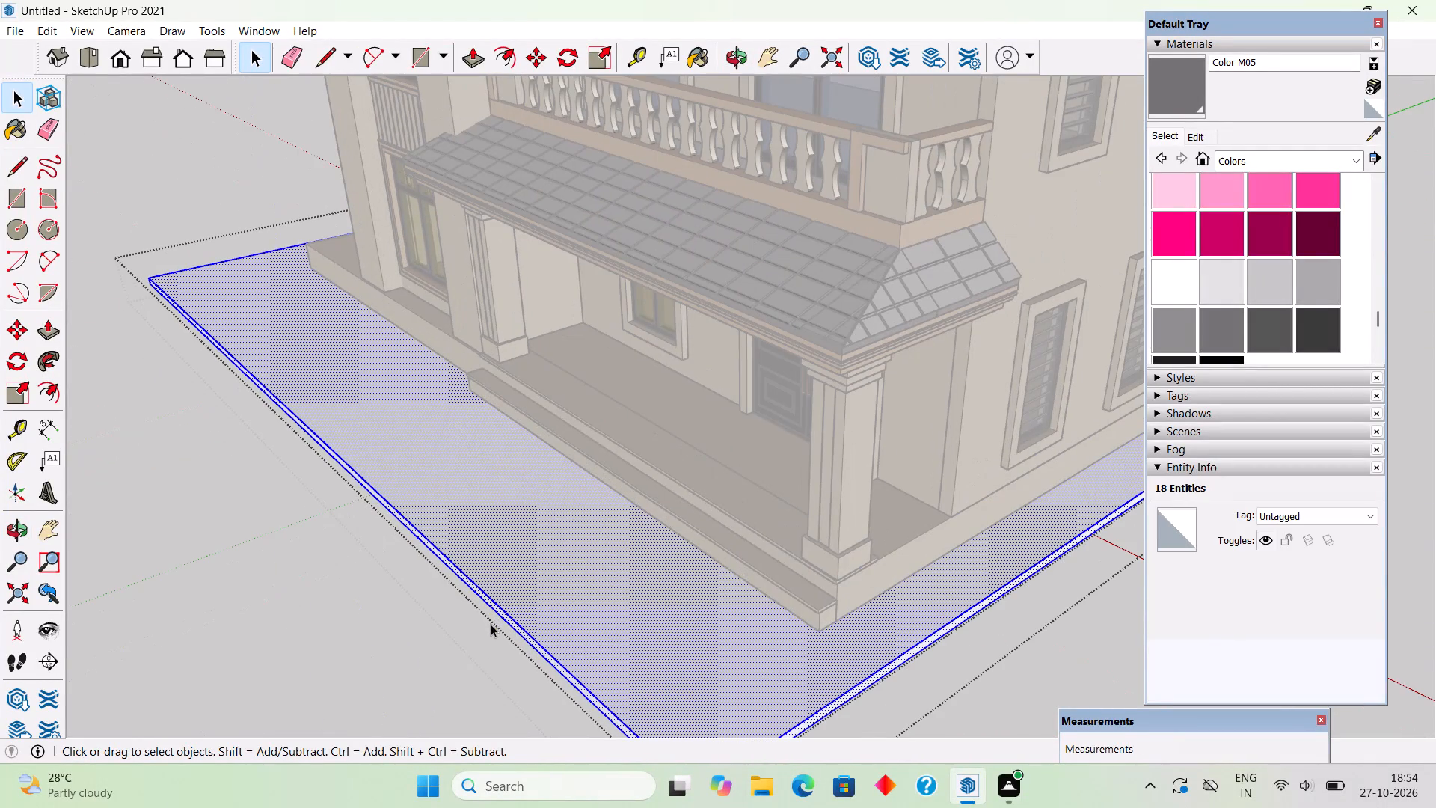
{"action": "key", "text": "p"}
{"action": "left_click", "coordinate": [509, 619]}
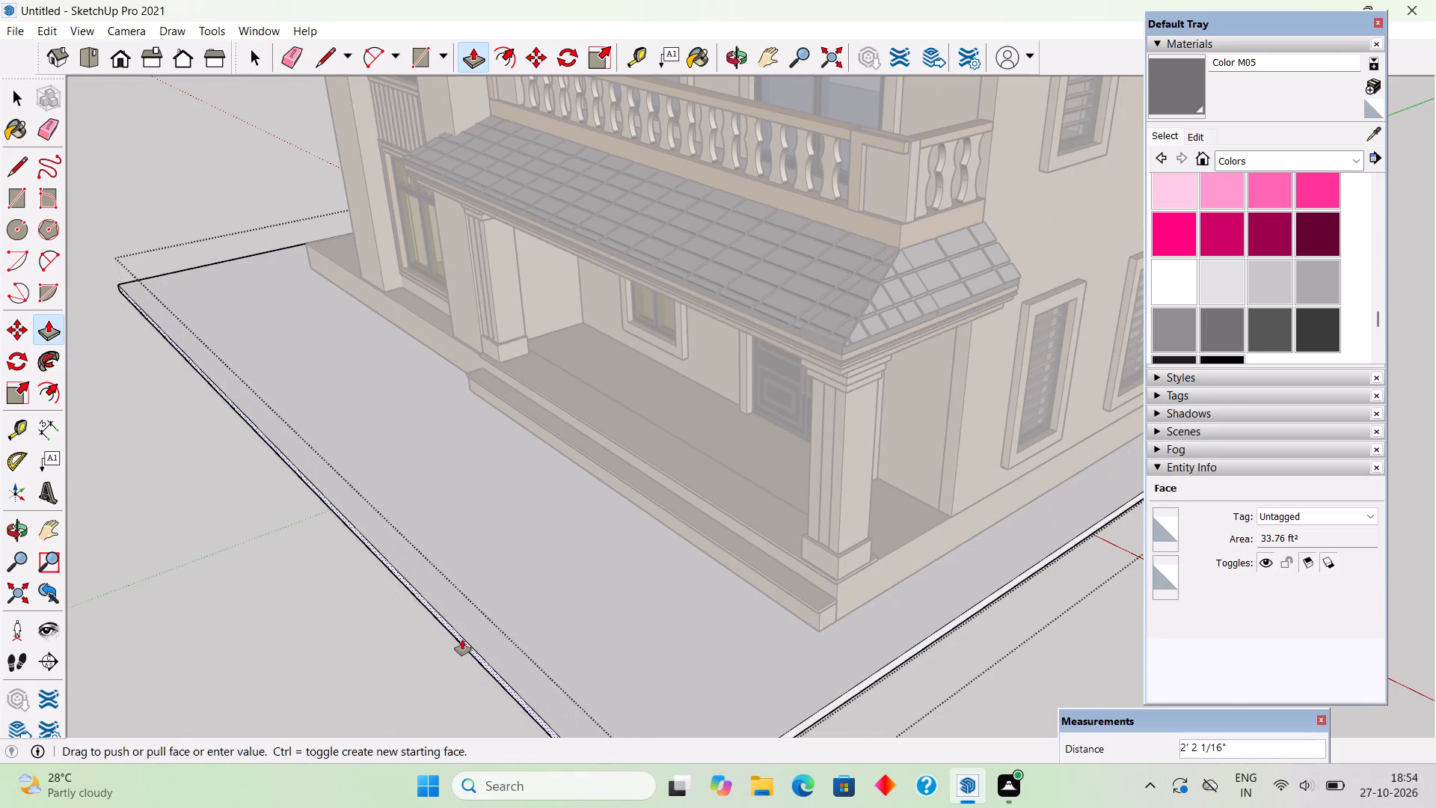
{"action": "scroll", "coordinate": [462, 640], "scroll_direction": "down", "scroll_amount": 14}
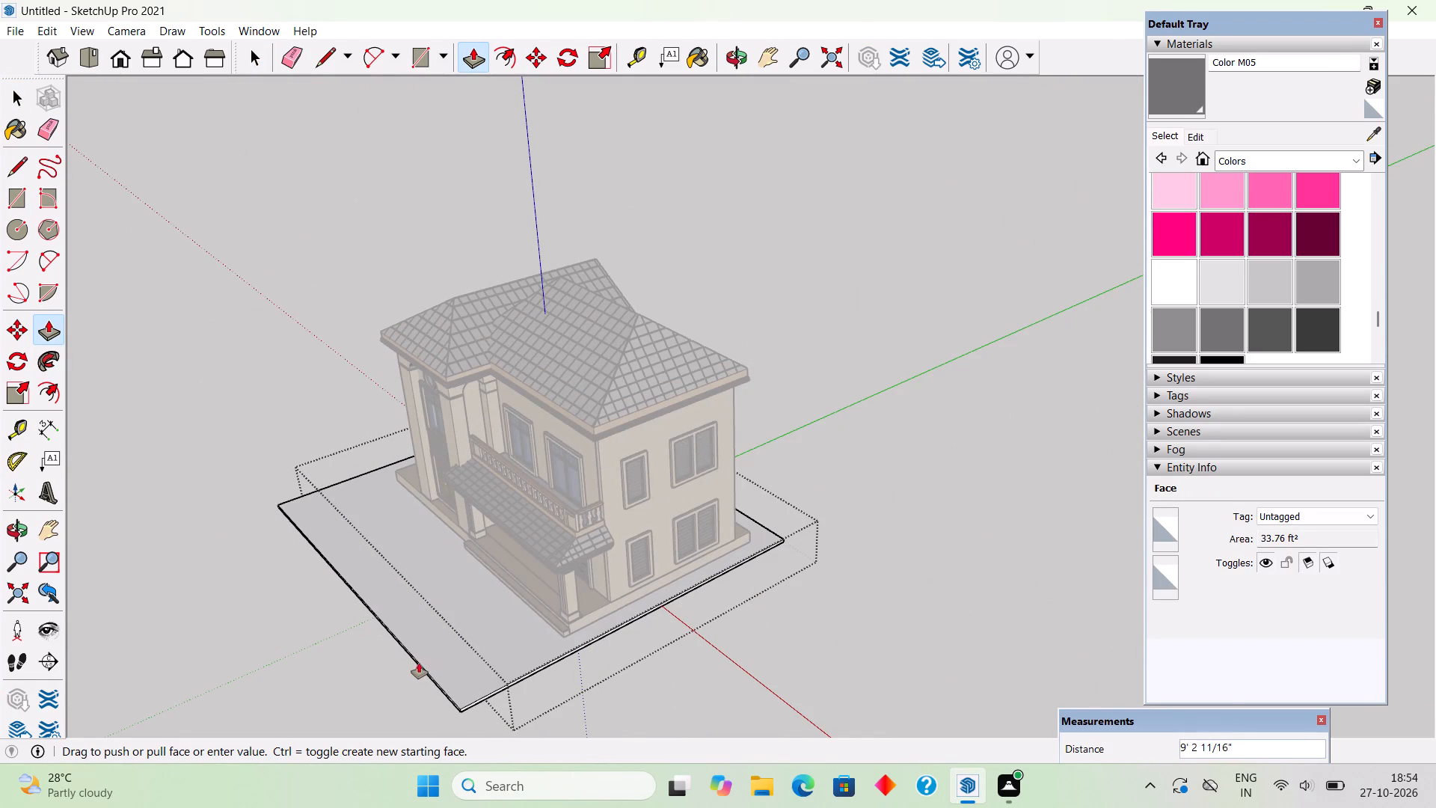
{"action": "left_click", "coordinate": [427, 654]}
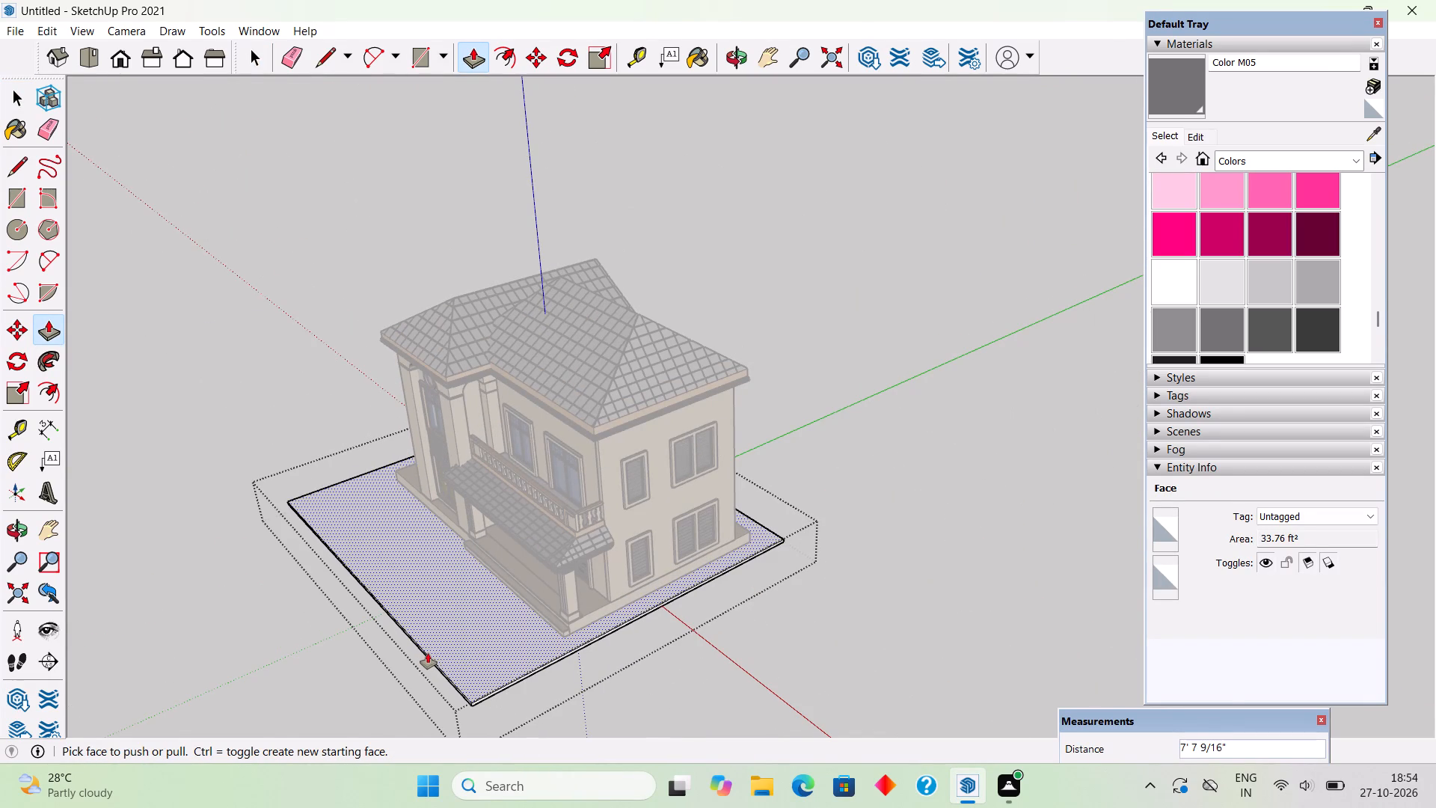
Extend the ground slab outward by about 16' on the house's louvred-window side and close the group.
{"action": "left_click", "coordinate": [534, 673]}
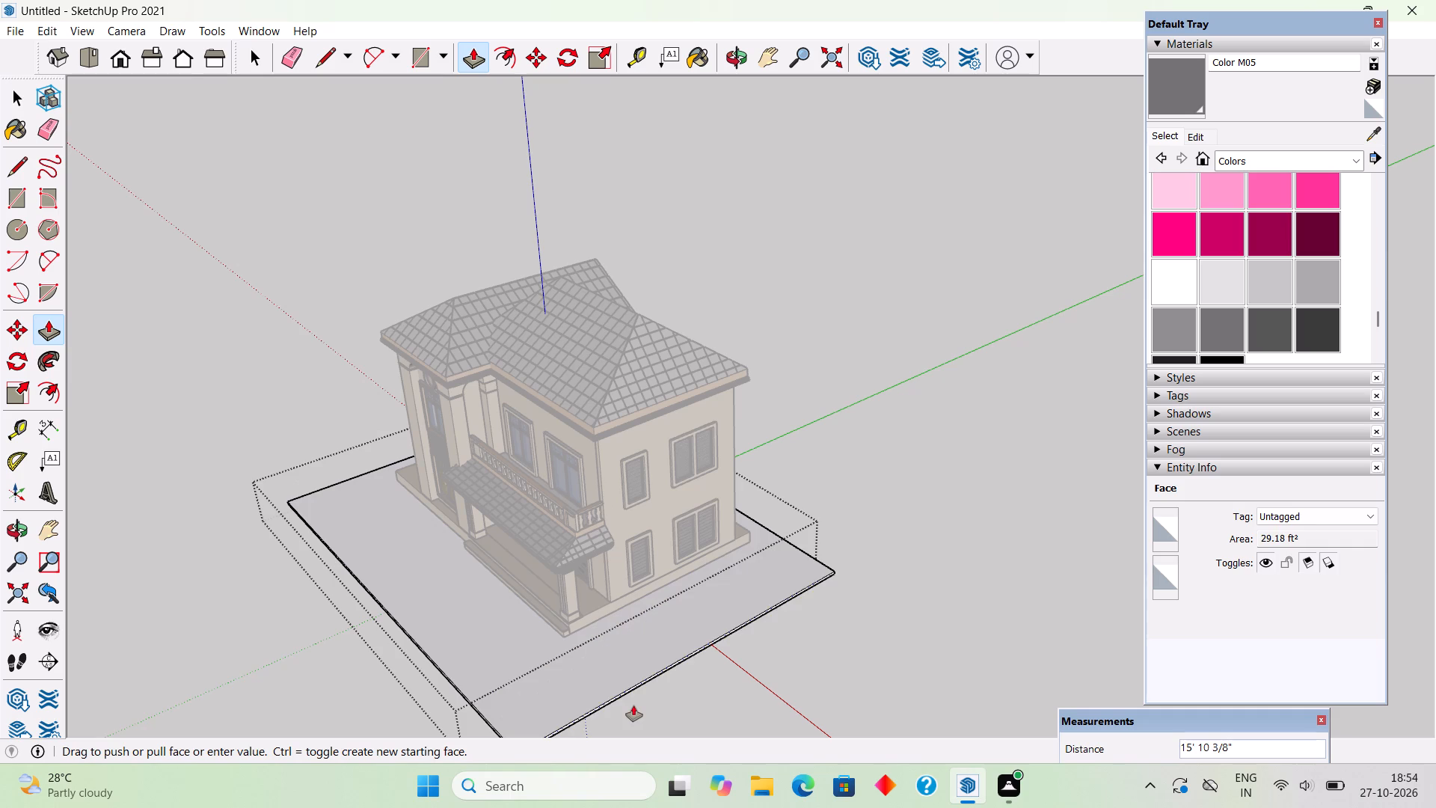
{"action": "left_click", "coordinate": [623, 673]}
{"action": "key", "text": "space"}
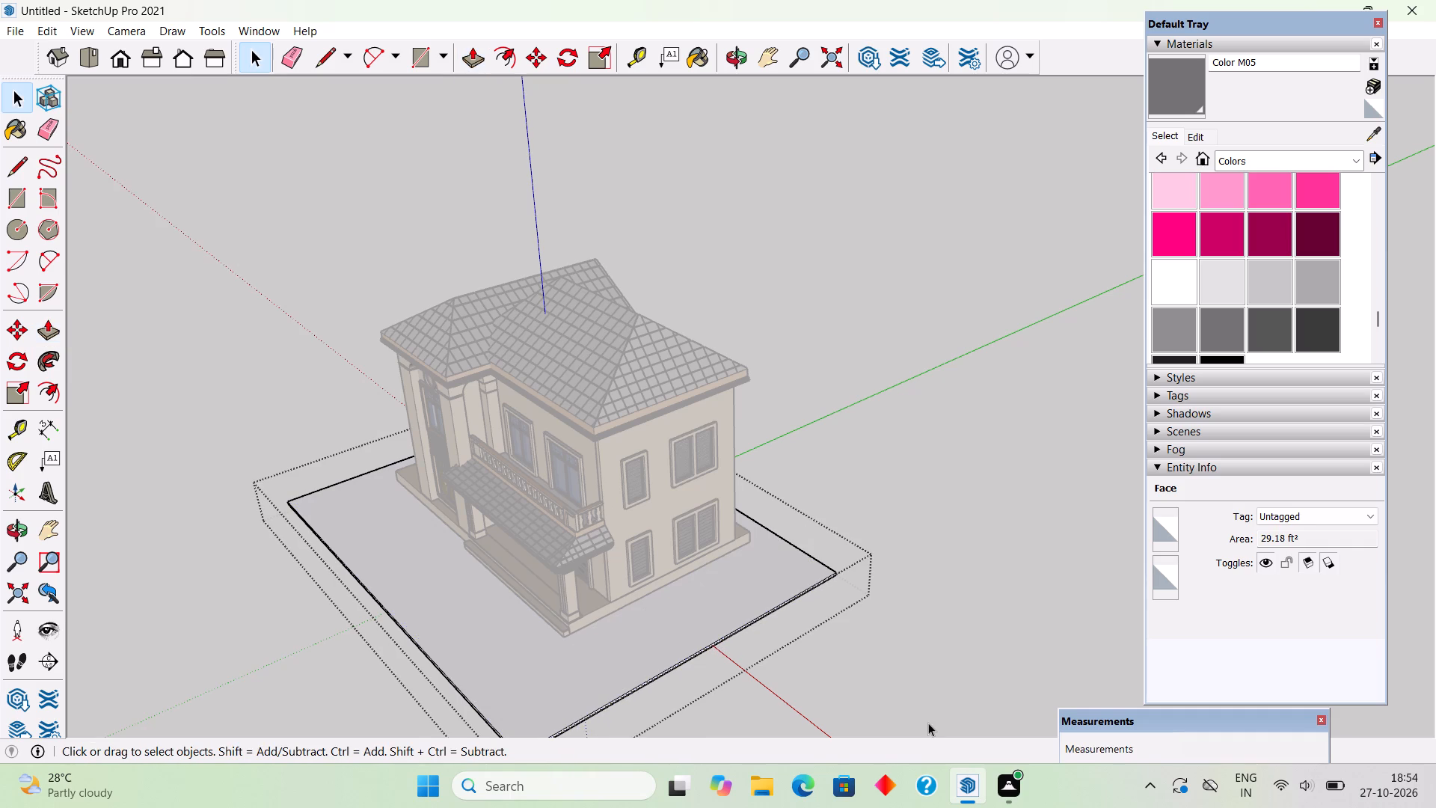
{"action": "left_click", "coordinate": [928, 723]}
Draw a rectangle about 57' by 11' 6" on the slab in front of the house, parallel to the porch steps.
{"action": "scroll", "coordinate": [864, 502], "scroll_direction": "down", "scroll_amount": 9}
{"action": "middle_click_drag", "start_coordinate": [678, 563], "coordinate": [887, 602]}
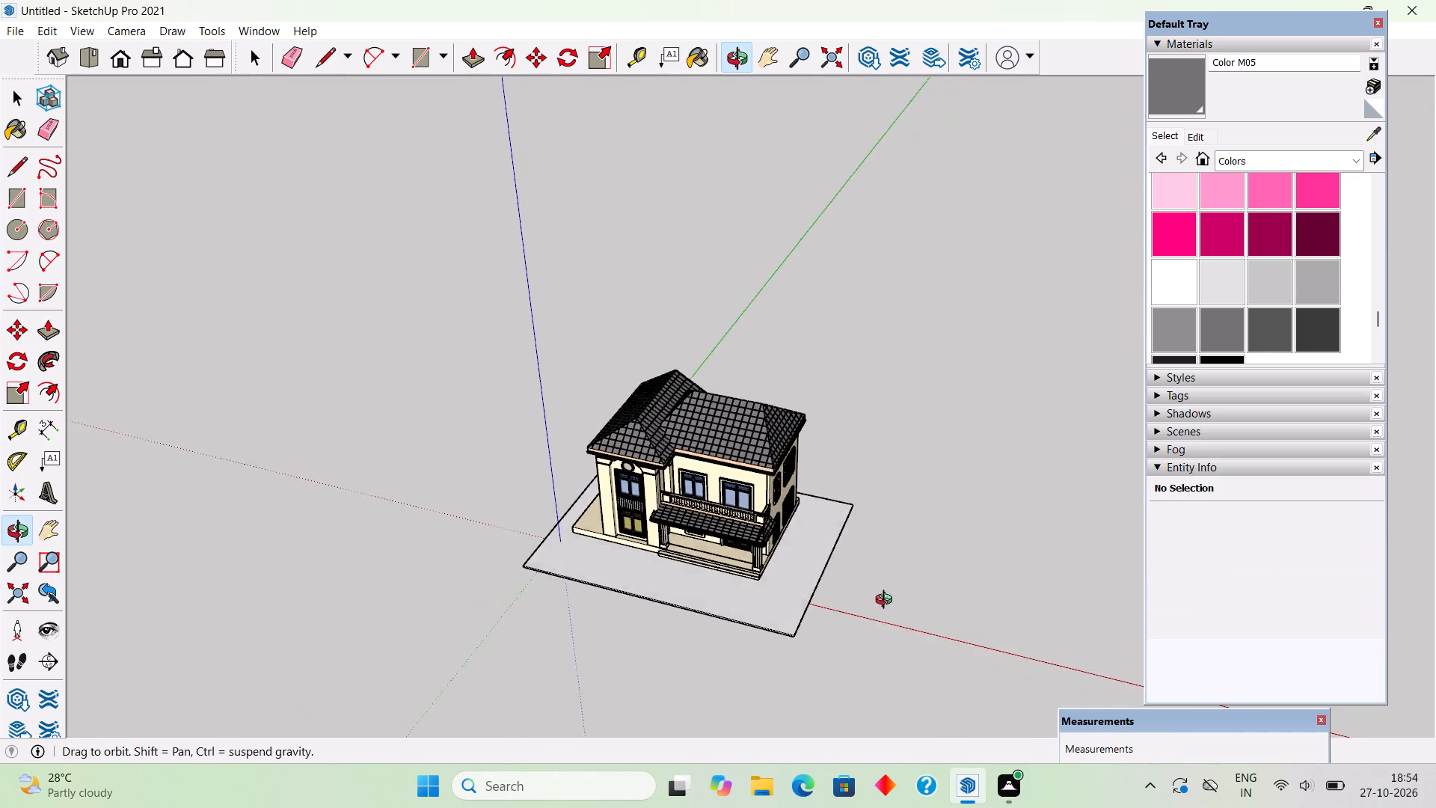
{"action": "middle_click_drag", "start_coordinate": [887, 602], "coordinate": [899, 664]}
{"action": "scroll", "coordinate": [775, 643], "scroll_direction": "up", "scroll_amount": 17}
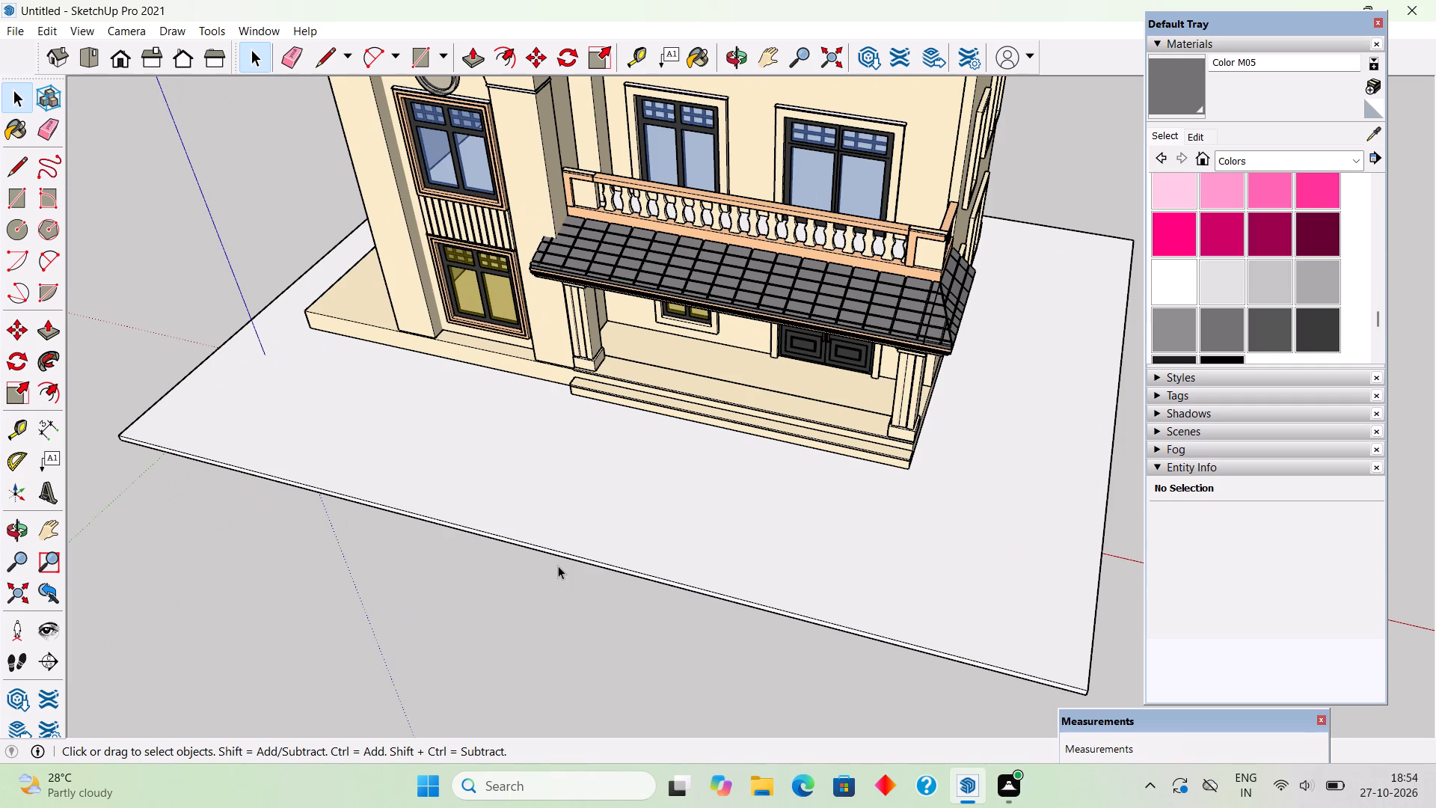
{"action": "middle_click_drag", "start_coordinate": [503, 586], "coordinate": [456, 699]}
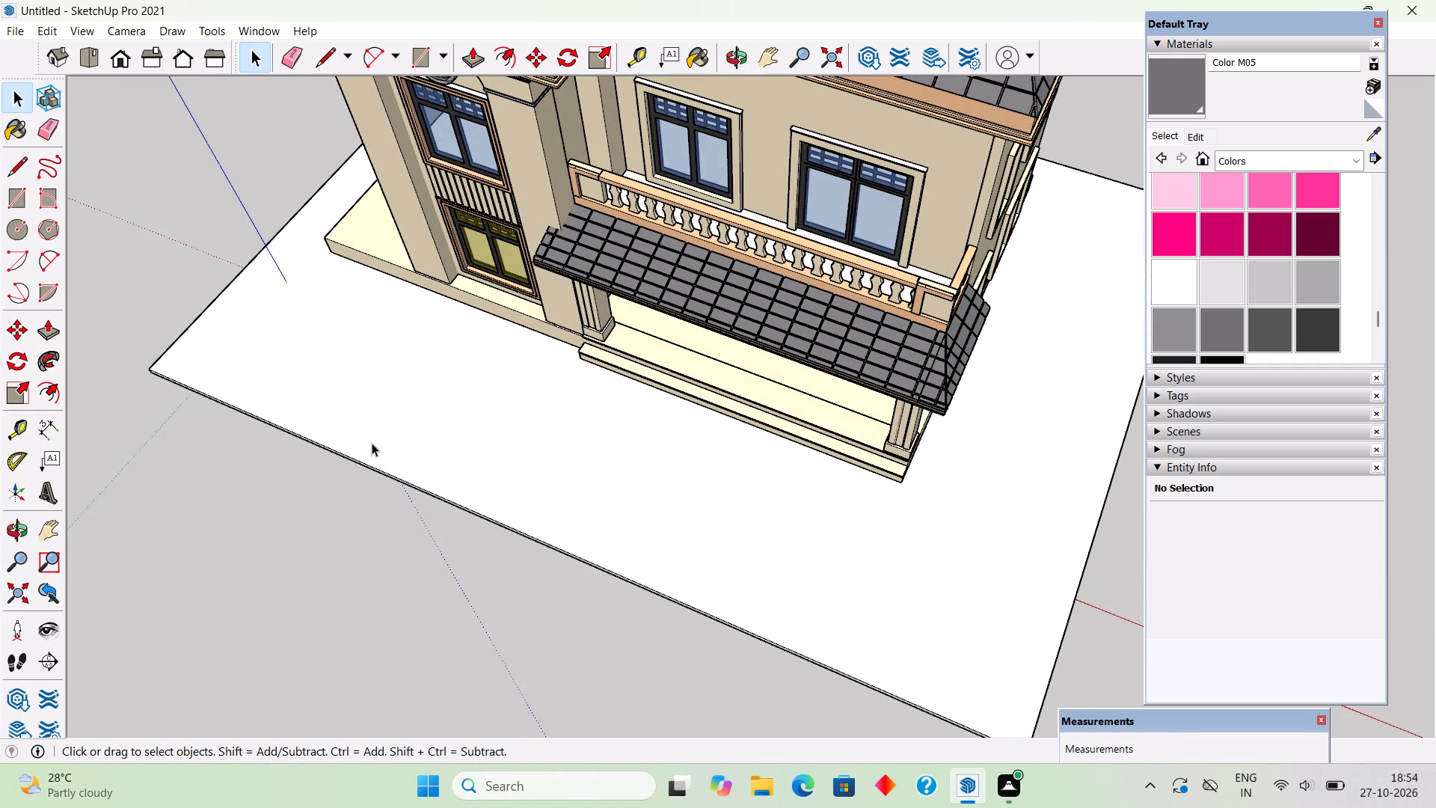
{"action": "key", "text": "r"}
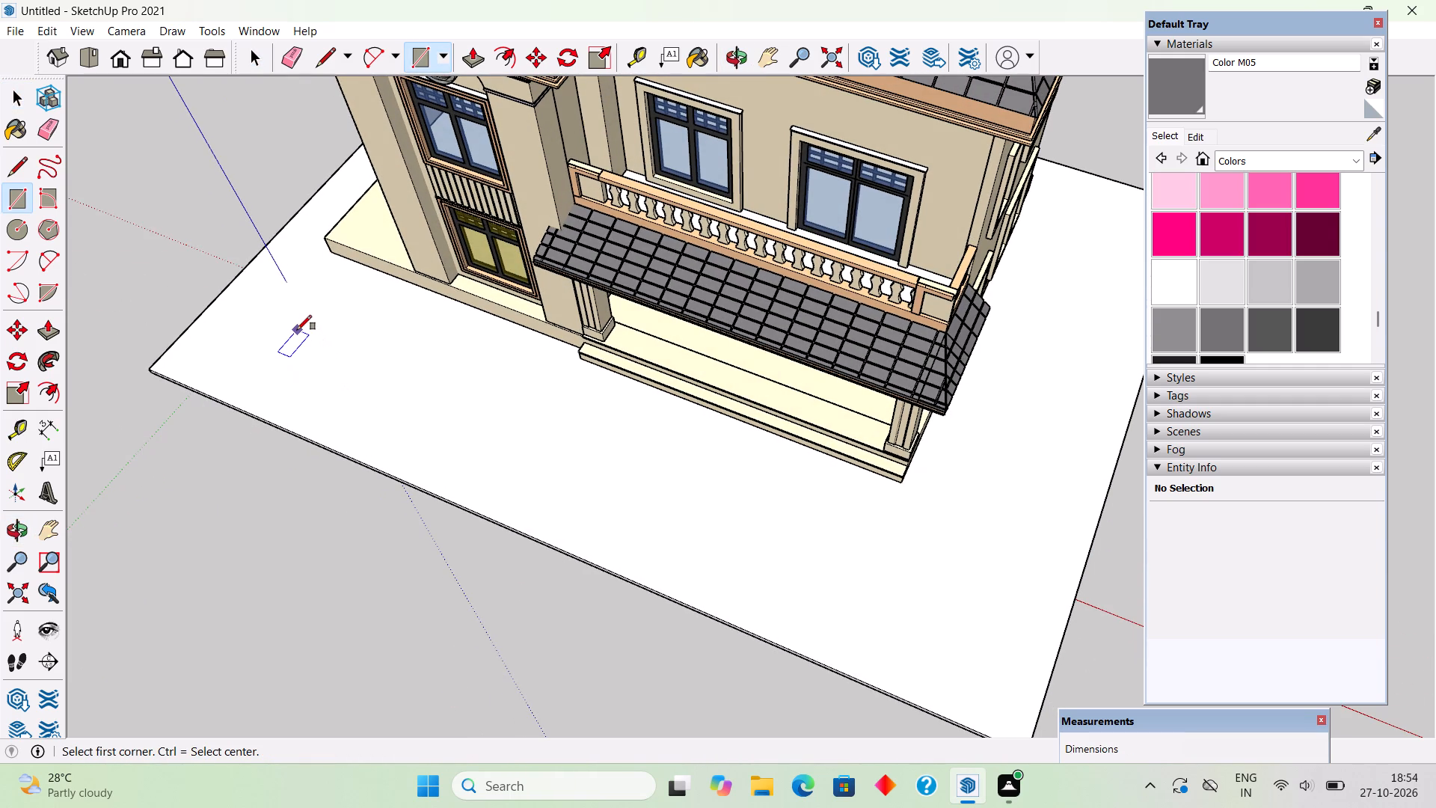
{"action": "left_click", "coordinate": [297, 330]}
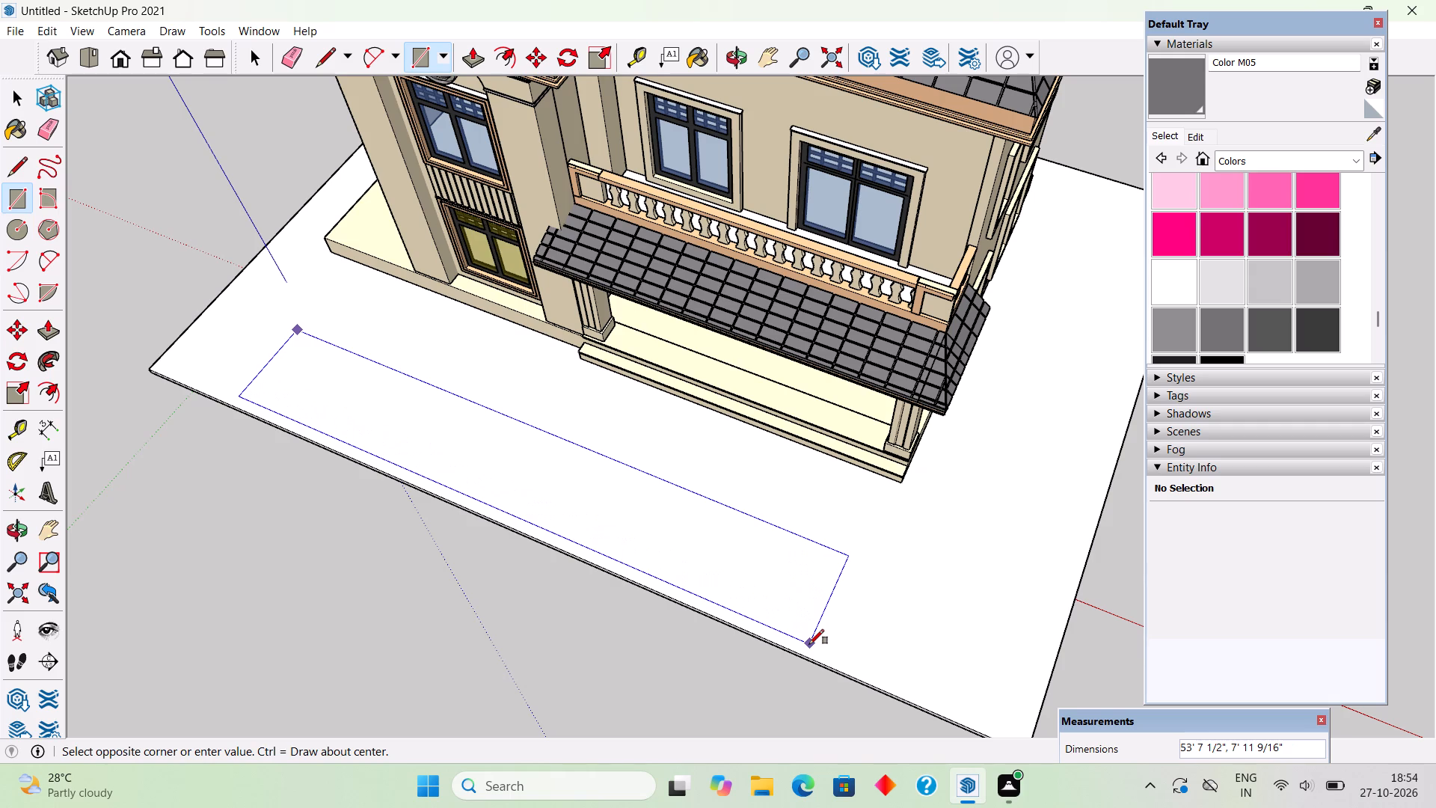
{"action": "key", "text": "r"}
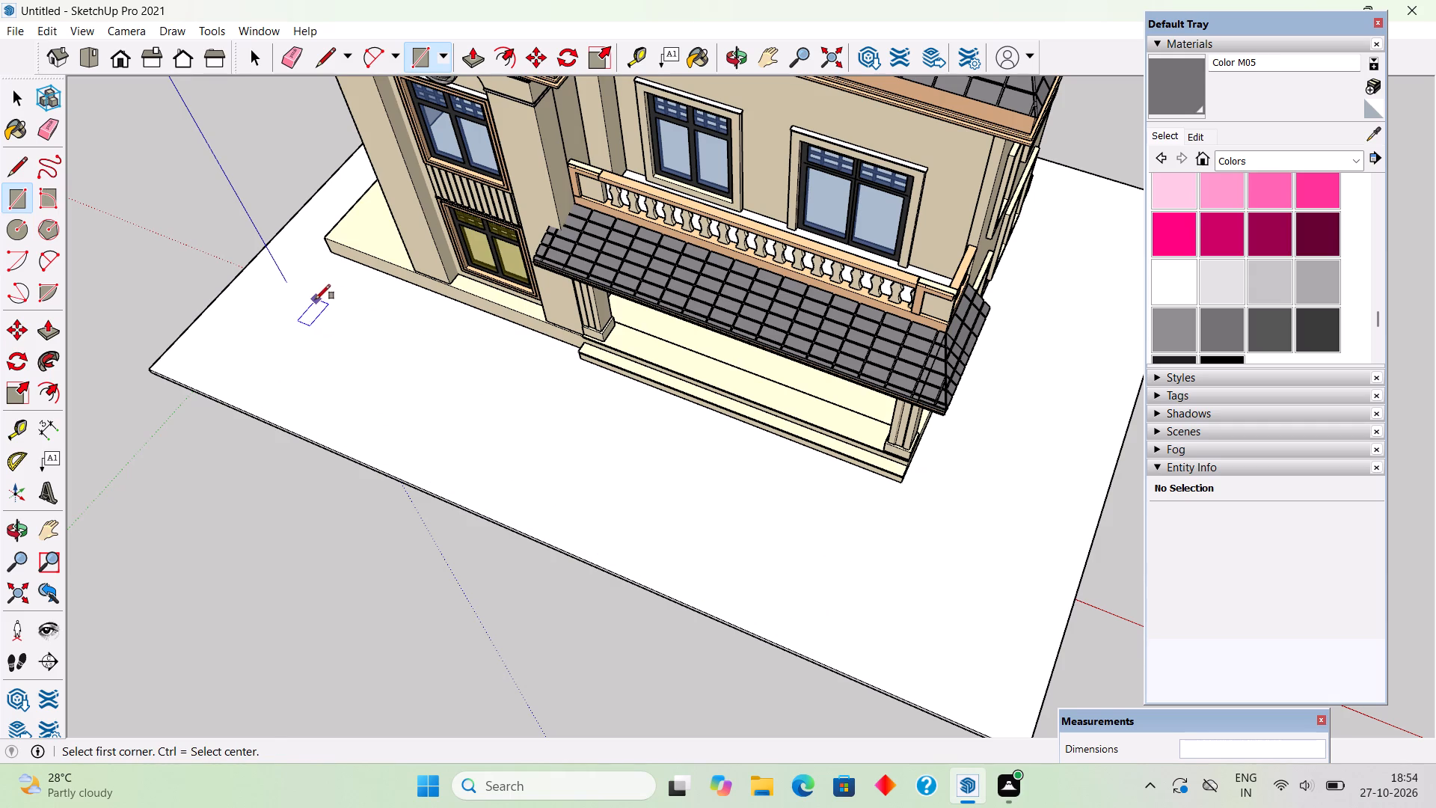
{"action": "left_click", "coordinate": [310, 296]}
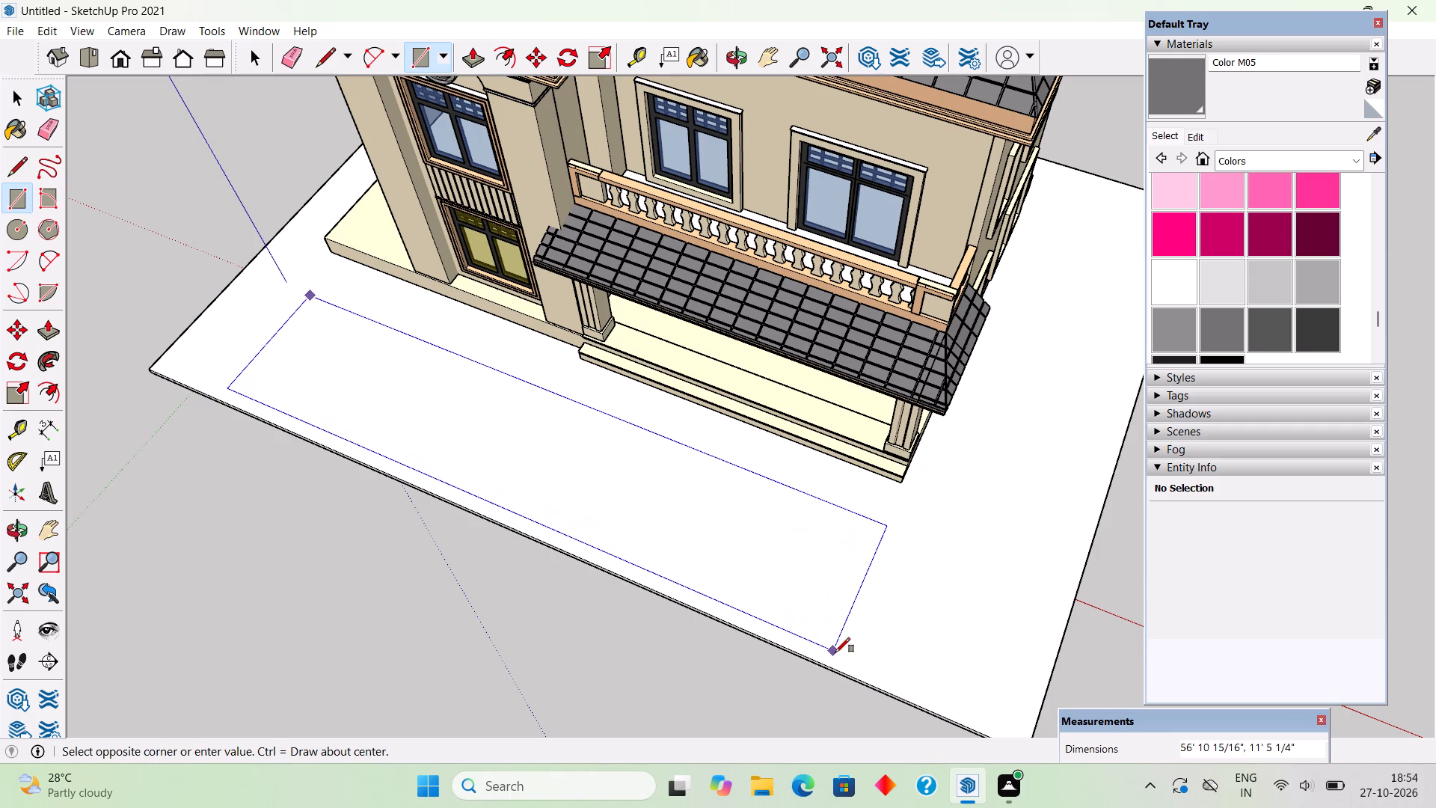
{"action": "left_click", "coordinate": [835, 652]}
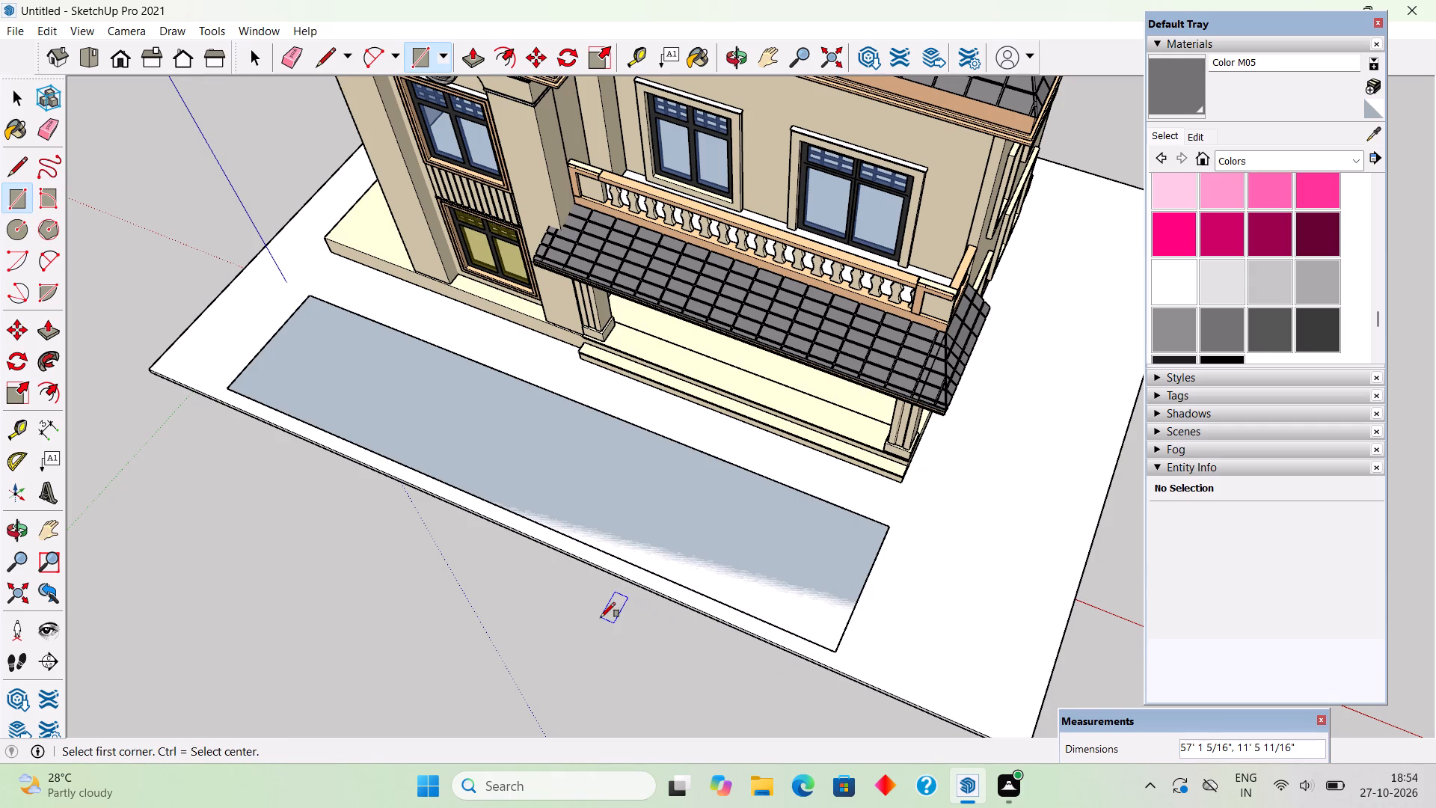
Draw a rectangle about 33' 9" by 4' 3" on the slab along the side wall's base, starting at the porch corner.
{"action": "middle_click_drag", "start_coordinate": [503, 610], "coordinate": [0, 423]}
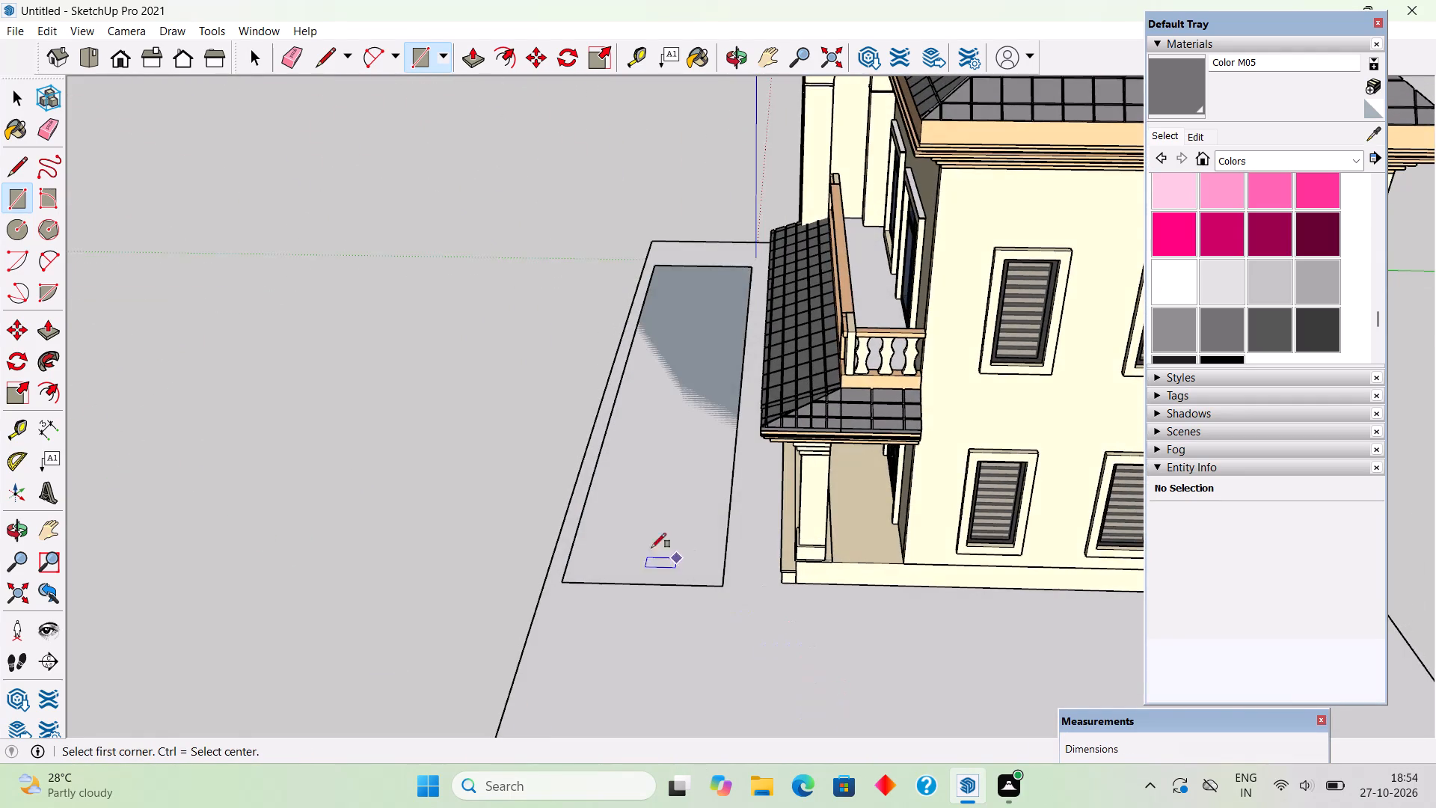
{"action": "scroll", "coordinate": [631, 539], "scroll_direction": "down", "scroll_amount": 6}
{"action": "scroll", "coordinate": [813, 605], "scroll_direction": "up", "scroll_amount": 10}
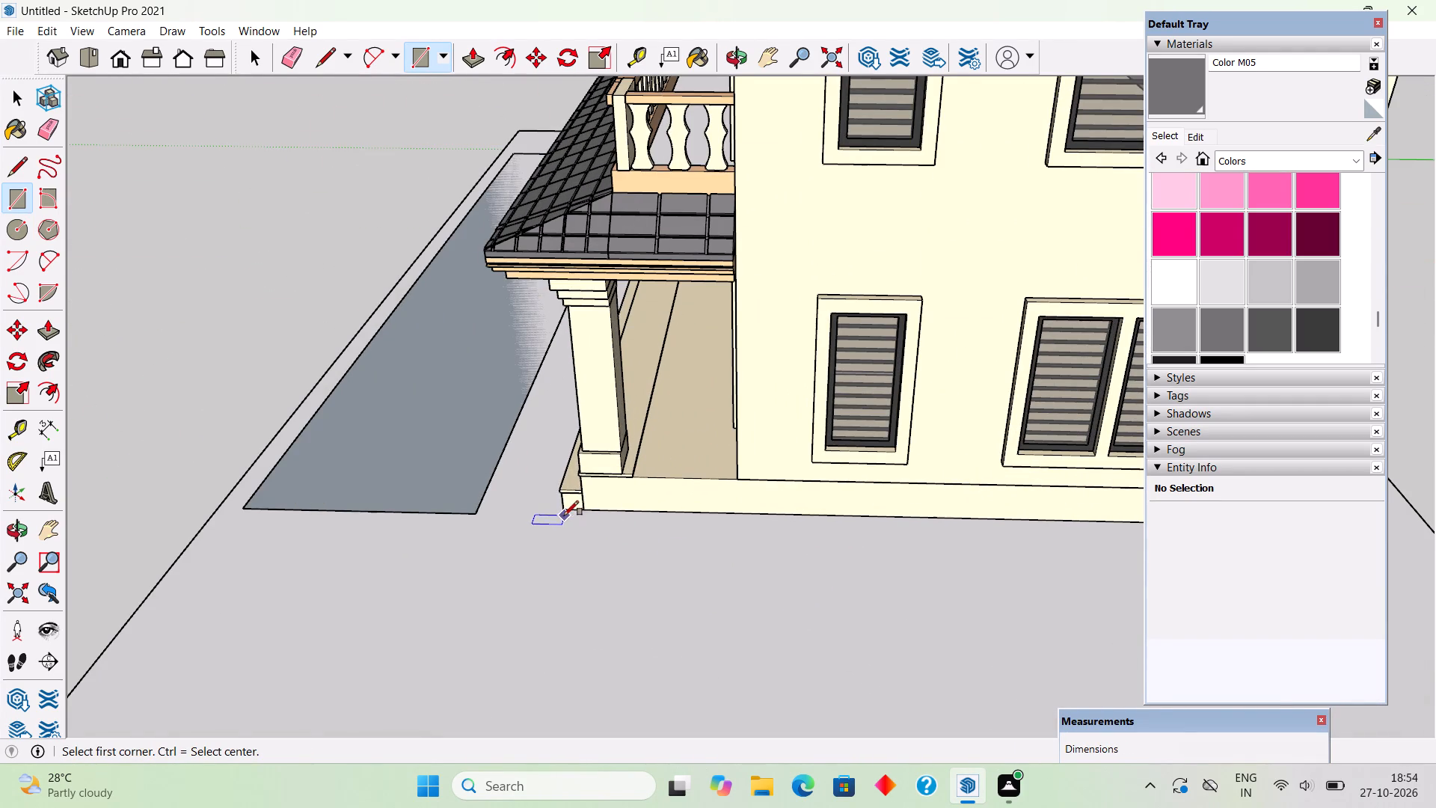
{"action": "left_click", "coordinate": [564, 512]}
{"action": "scroll", "coordinate": [969, 590], "scroll_direction": "down", "scroll_amount": 8}
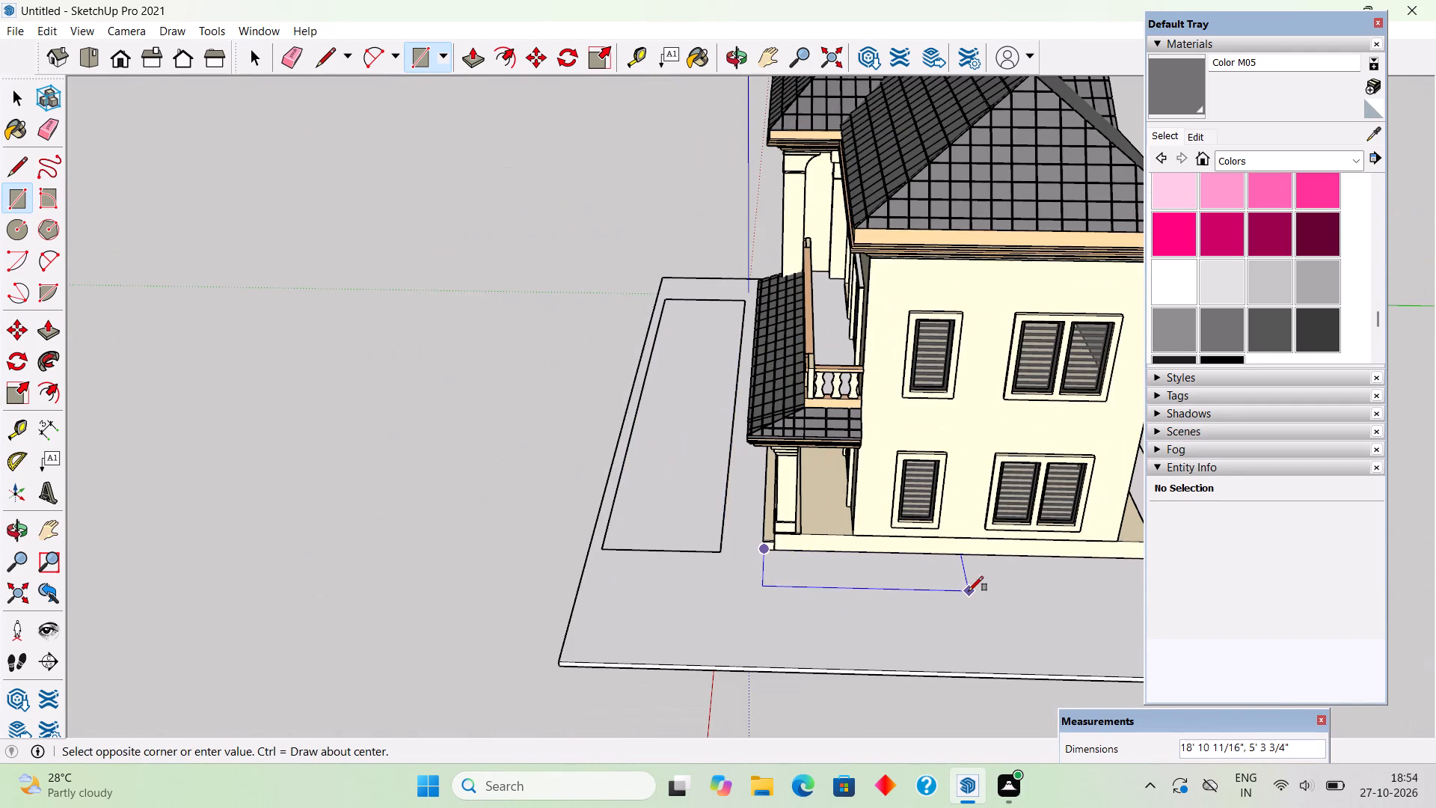
{"action": "scroll", "coordinate": [1070, 593], "scroll_direction": "down", "scroll_amount": 8}
{"action": "scroll", "coordinate": [1074, 593], "scroll_direction": "up", "scroll_amount": 7}
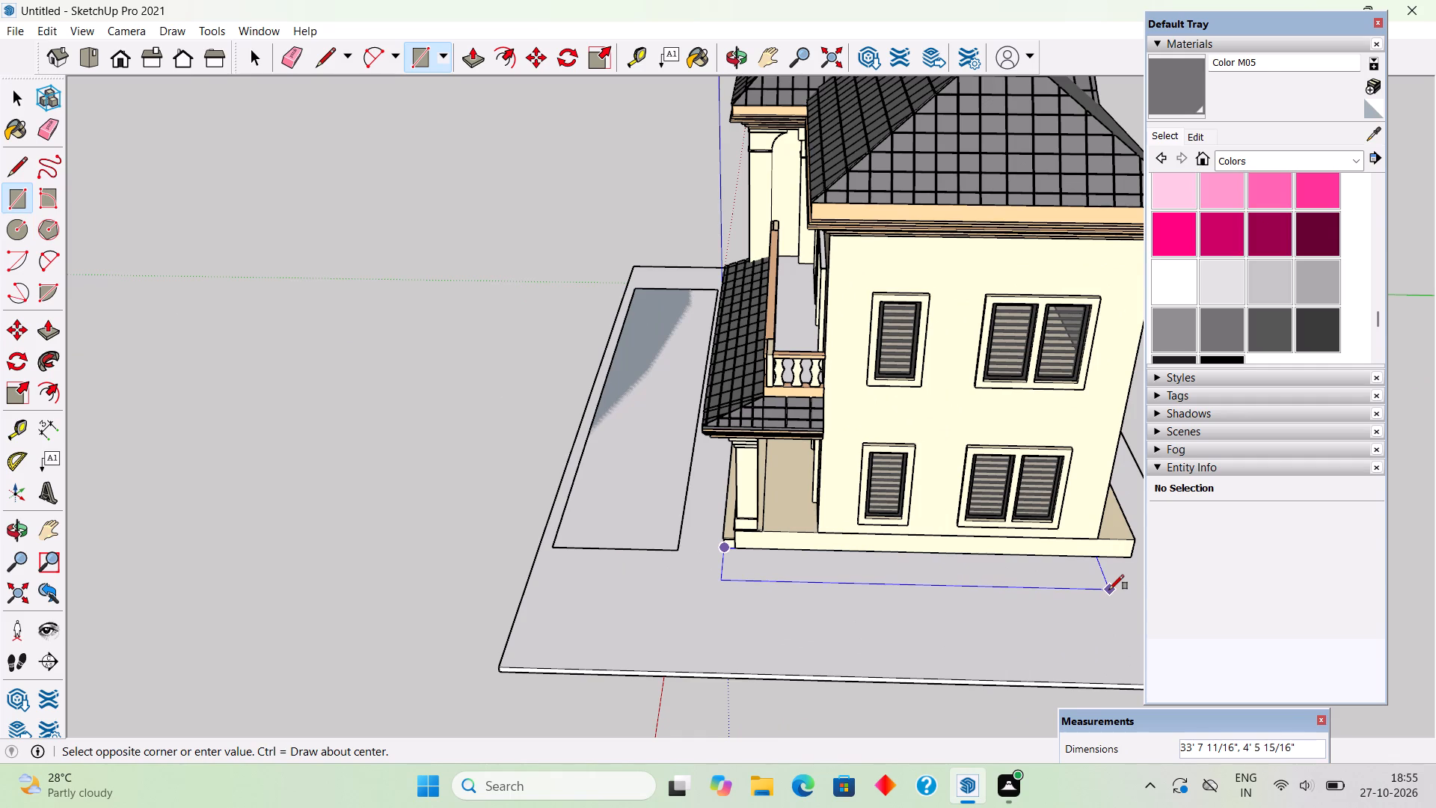
{"action": "left_click", "coordinate": [1110, 588]}
Push/pull the side strip and the front rectangle by 1" each.
{"action": "key", "text": "p"}
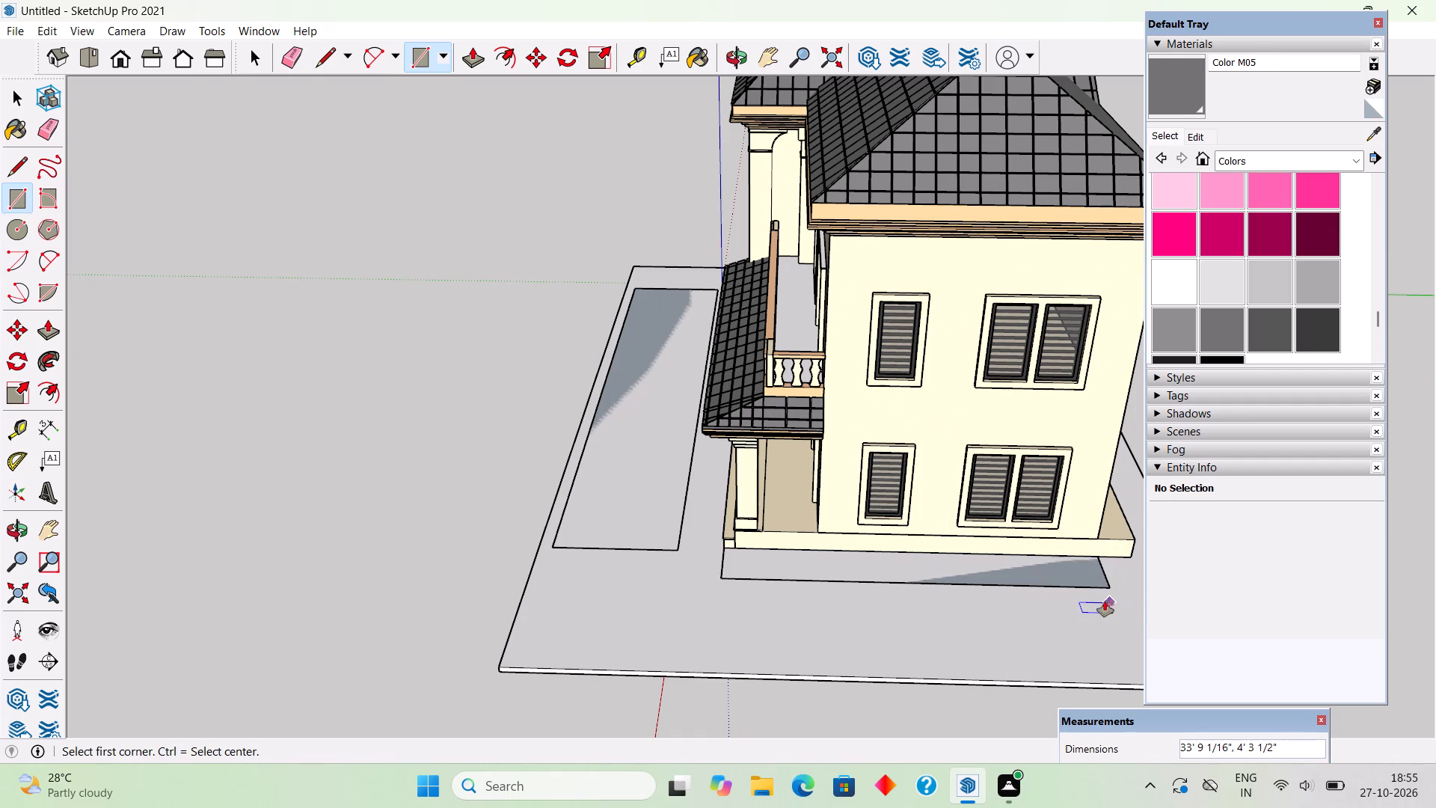
{"action": "left_click", "coordinate": [1087, 581]}
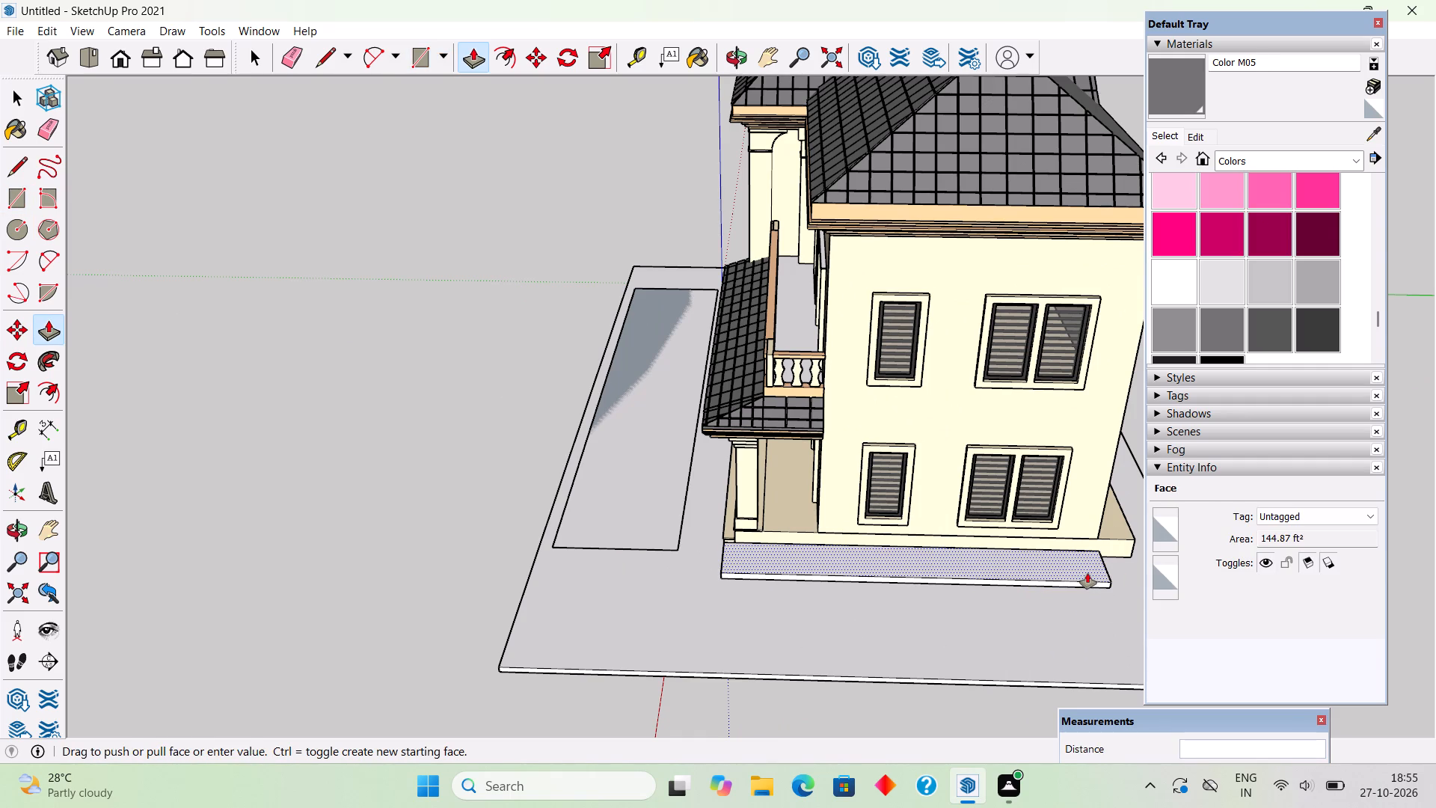
{"action": "type", "text": "1\""}
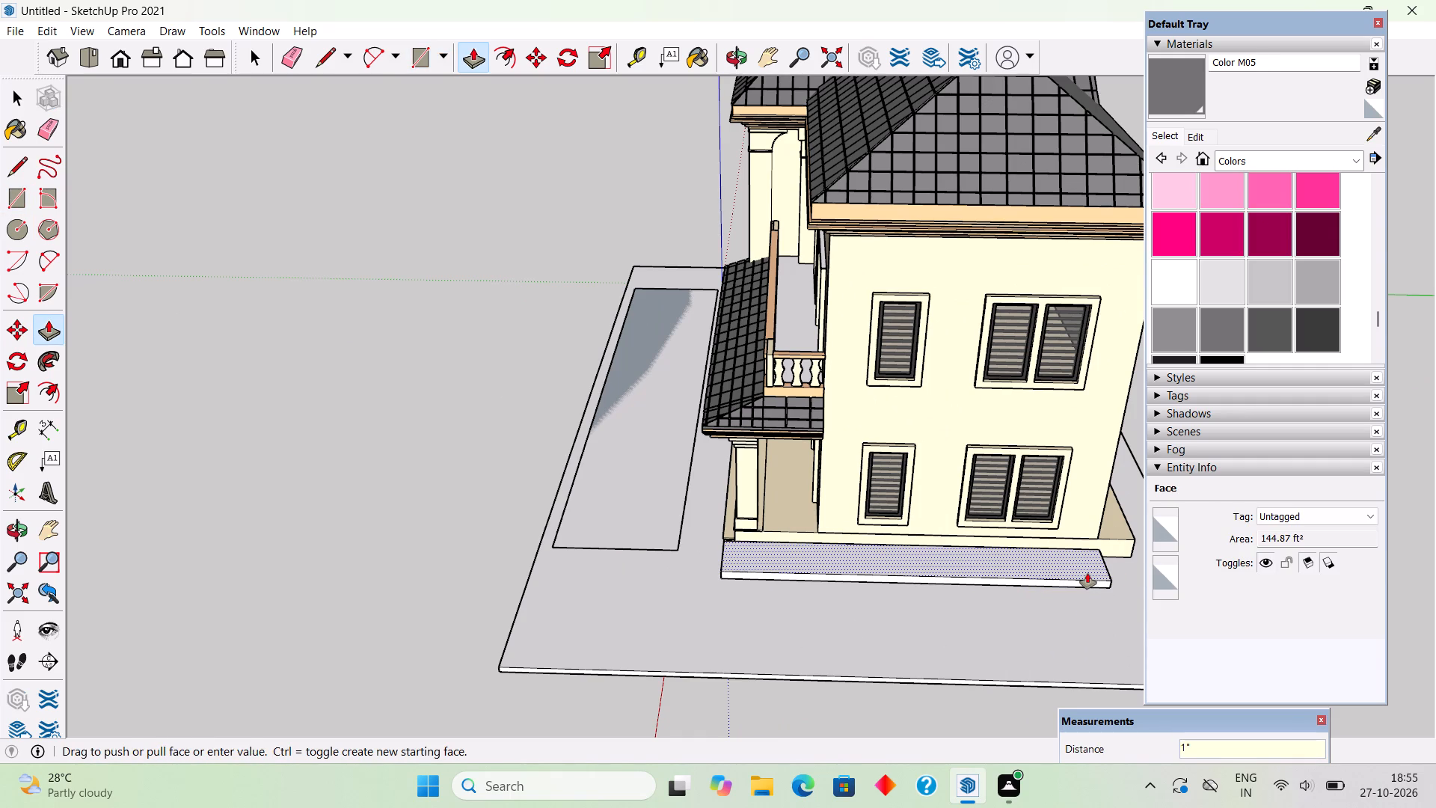
{"action": "key", "text": "Return"}
{"action": "left_click", "coordinate": [659, 524]}
{"action": "type", "text": "1\""}
{"action": "key", "text": "Return"}
{"action": "key", "text": "space"}
Make the side strip and the front panel into two separate groups.
{"action": "triple_click", "coordinate": [793, 569]}
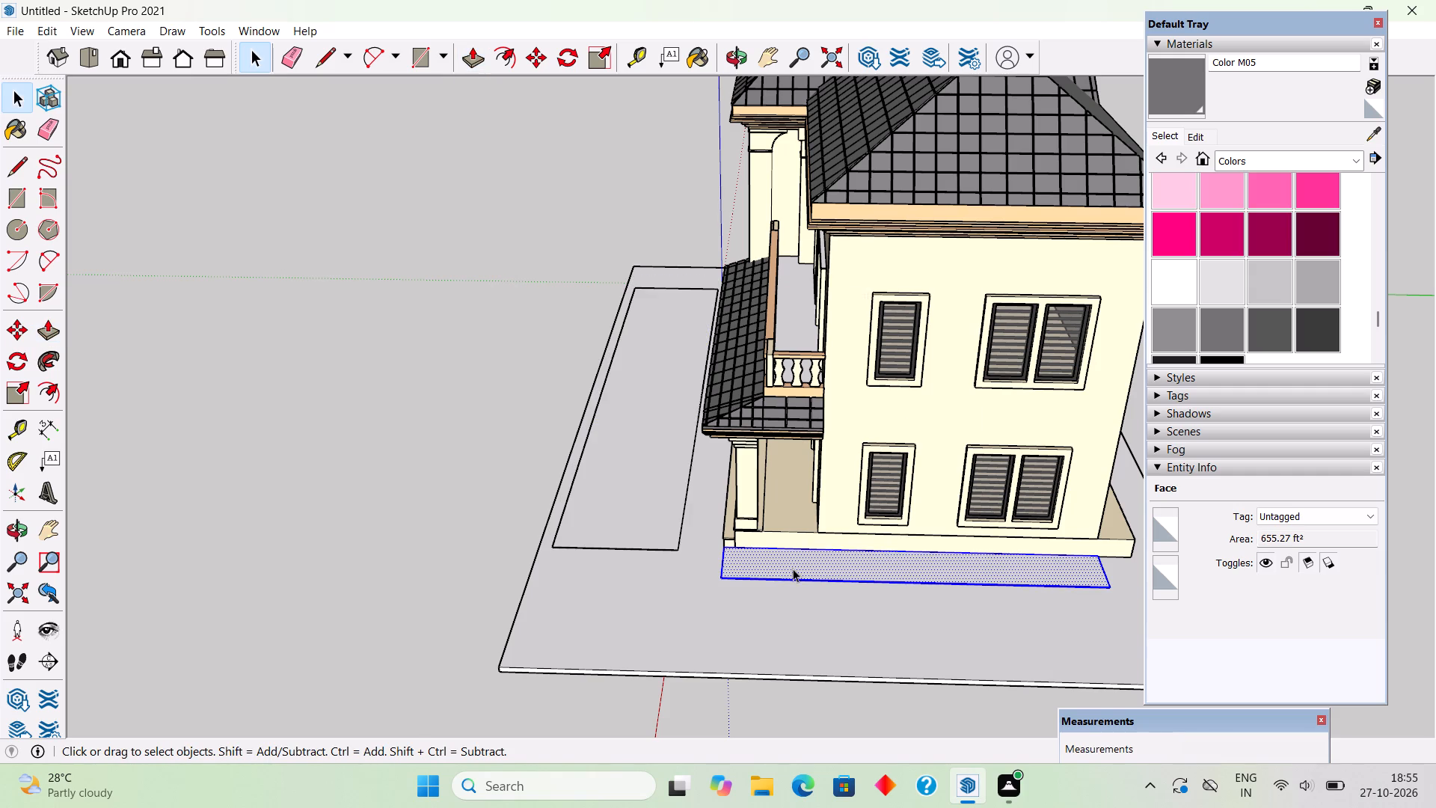
{"action": "right_click", "coordinate": [793, 569]}
{"action": "left_click", "coordinate": [835, 438]}
{"action": "triple_click", "coordinate": [640, 488]}
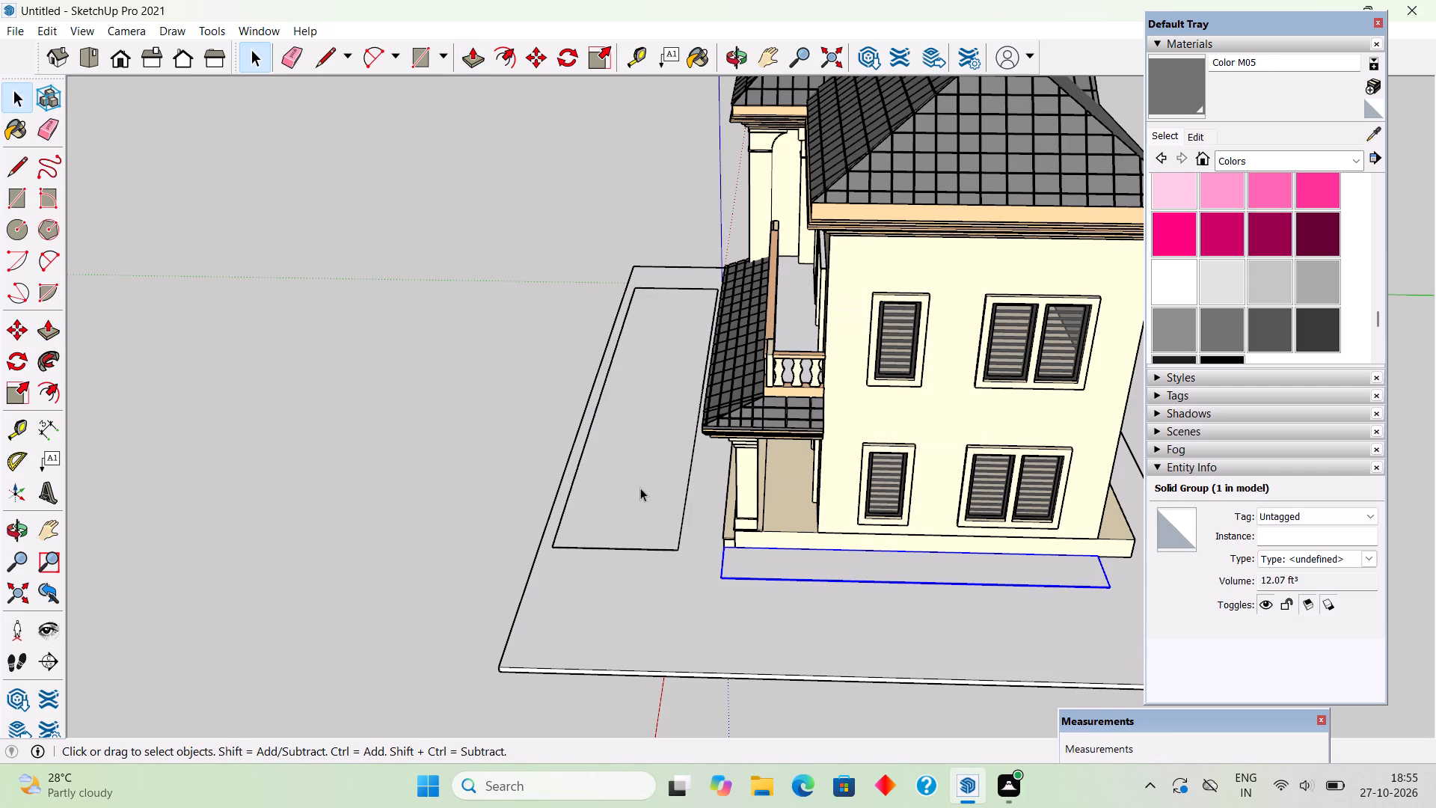
{"action": "right_click", "coordinate": [640, 488]}
{"action": "left_click", "coordinate": [694, 364]}
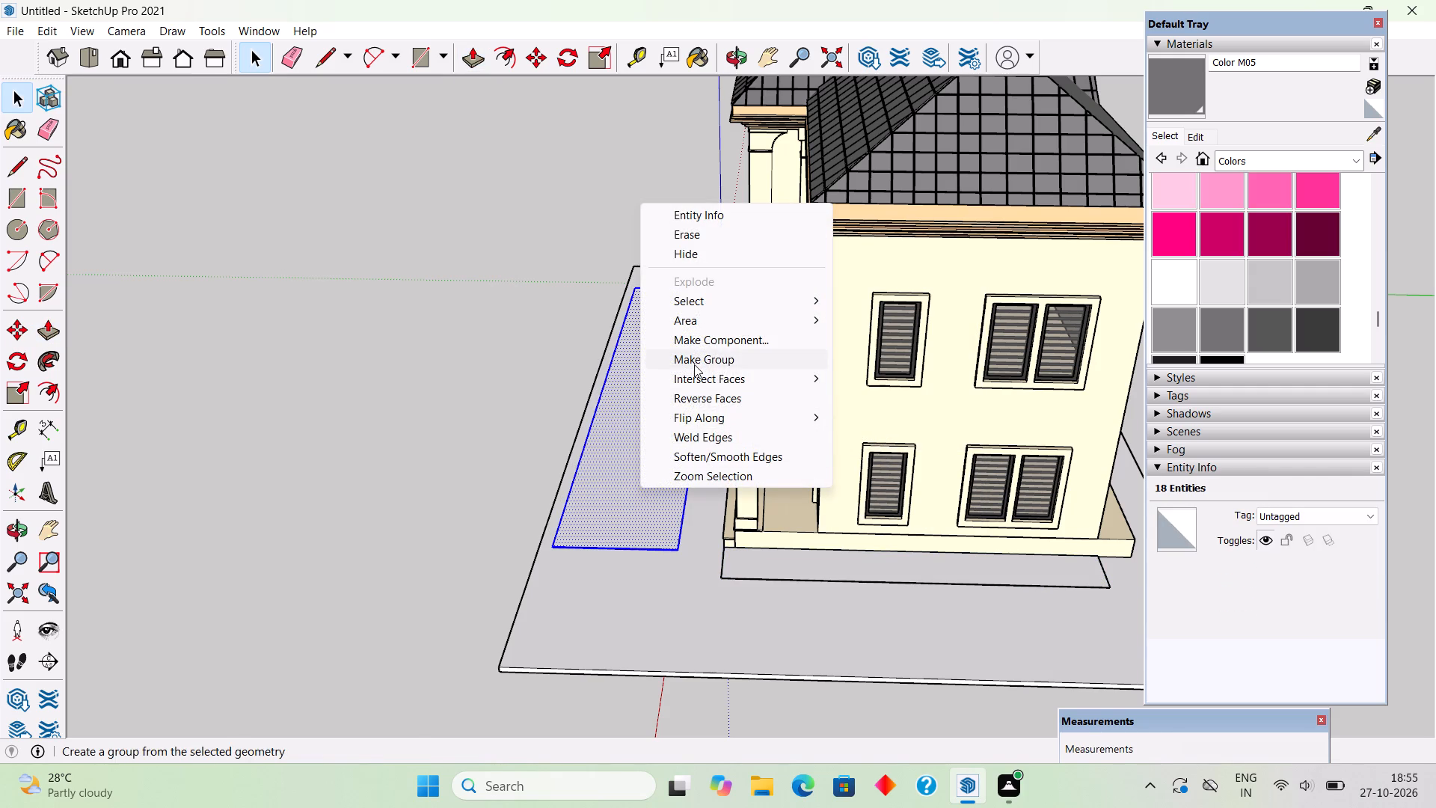
Open the front panel group with all its geometry selected and display the Landscaping, Fencing and Vegetation materials.
{"action": "middle_click_drag", "start_coordinate": [648, 549], "coordinate": [1095, 572]}
{"action": "middle_click_drag", "start_coordinate": [514, 637], "coordinate": [841, 660]}
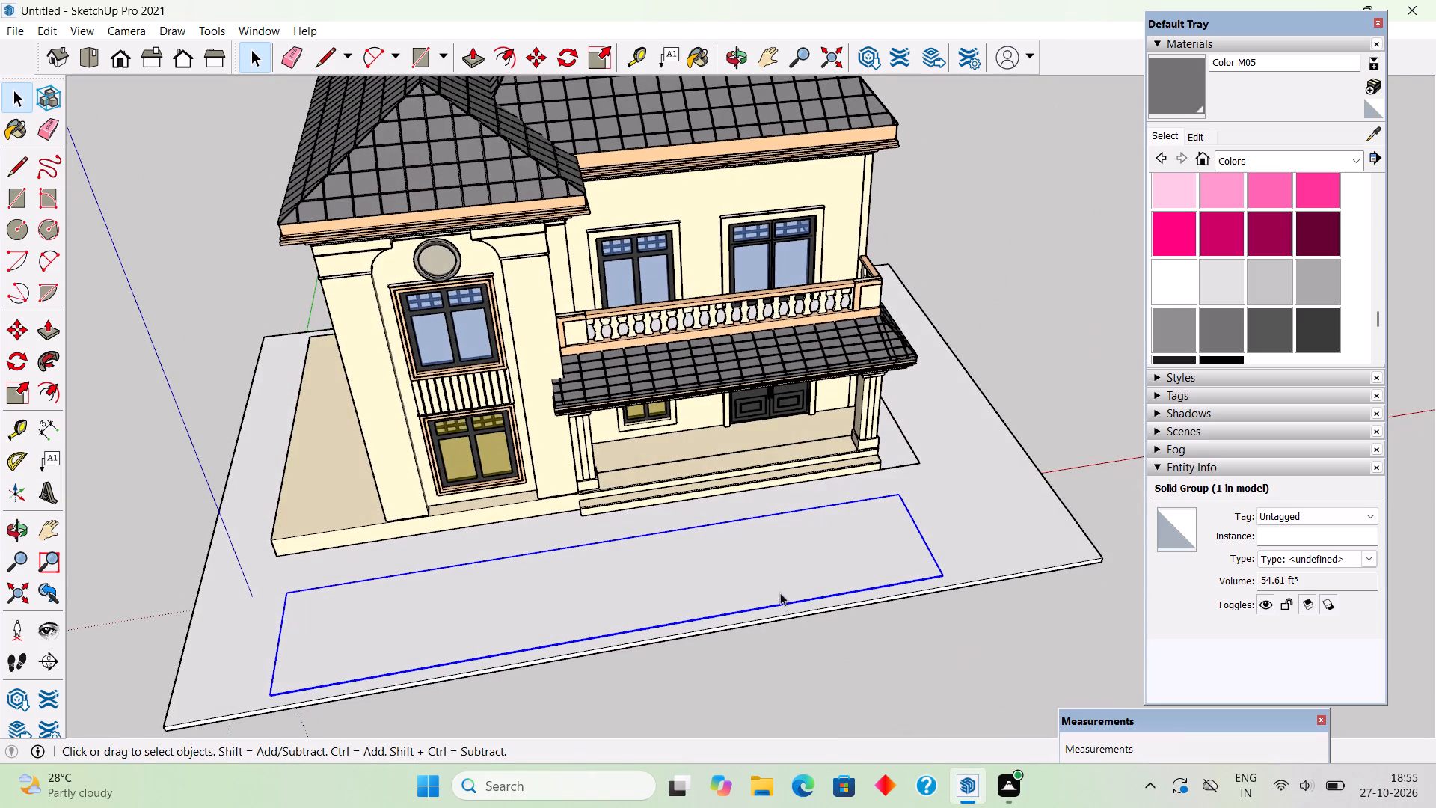
{"action": "triple_click", "coordinate": [778, 577]}
{"action": "left_click", "coordinate": [778, 577]}
{"action": "left_click", "coordinate": [778, 577]}
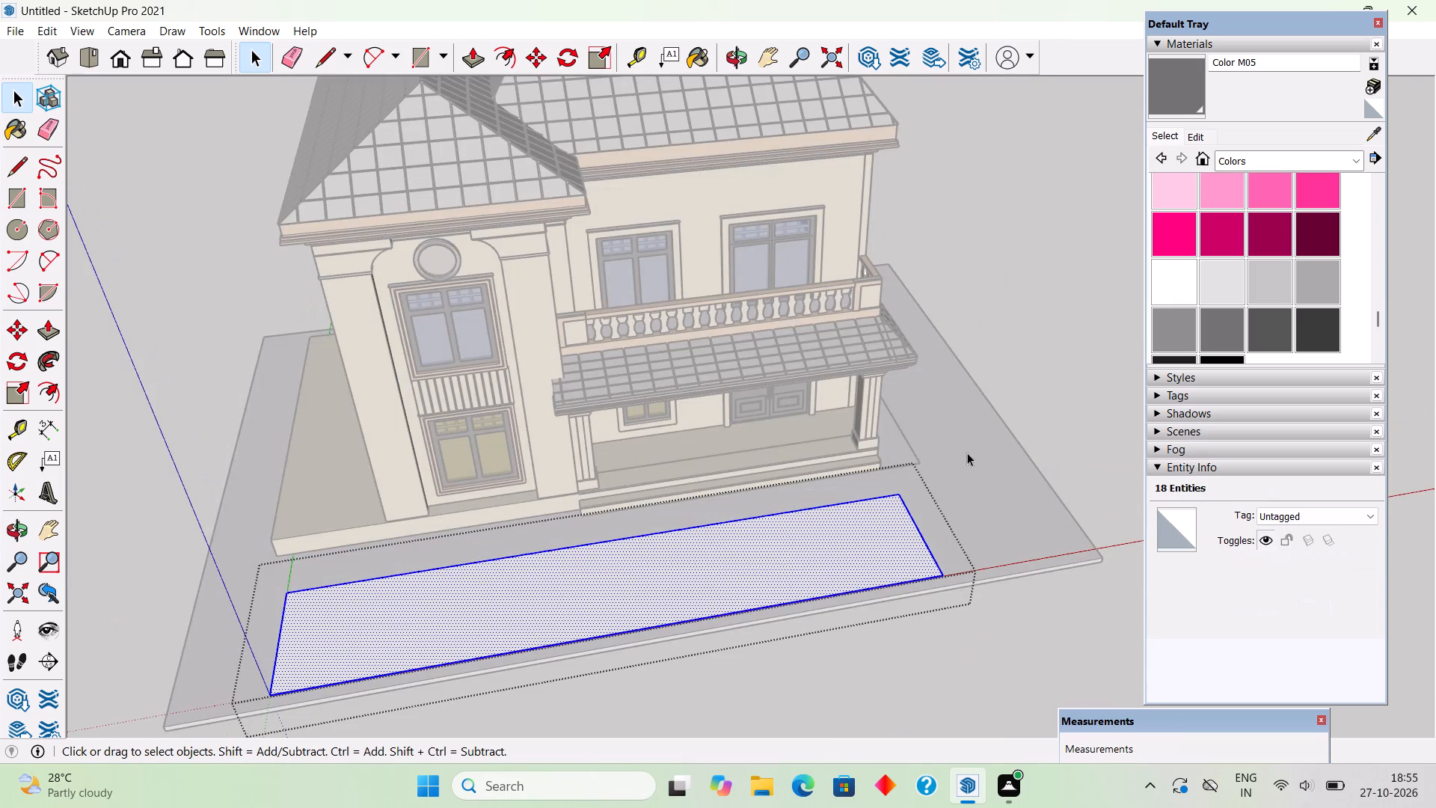
{"action": "left_click", "coordinate": [1267, 156]}
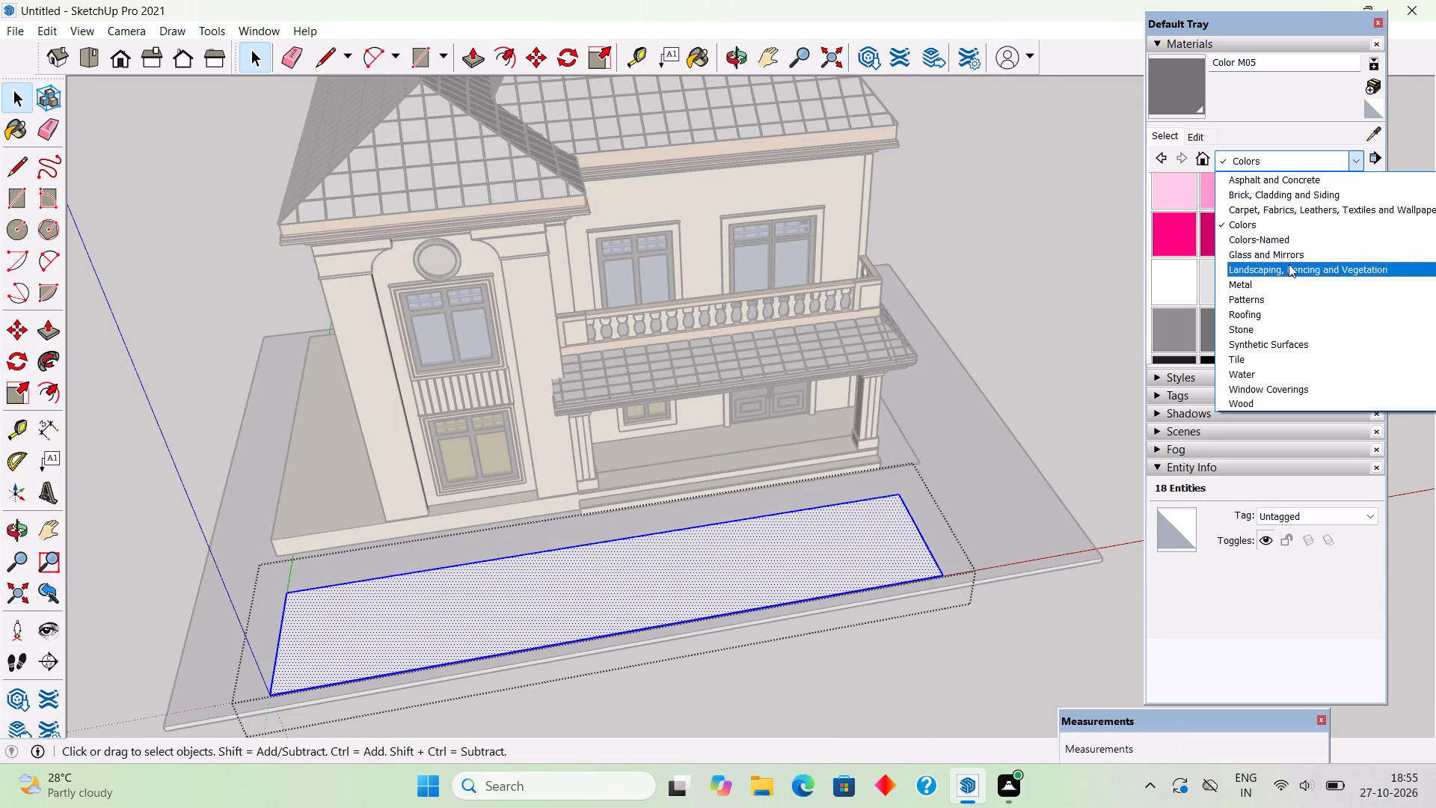
{"action": "left_click", "coordinate": [1289, 267]}
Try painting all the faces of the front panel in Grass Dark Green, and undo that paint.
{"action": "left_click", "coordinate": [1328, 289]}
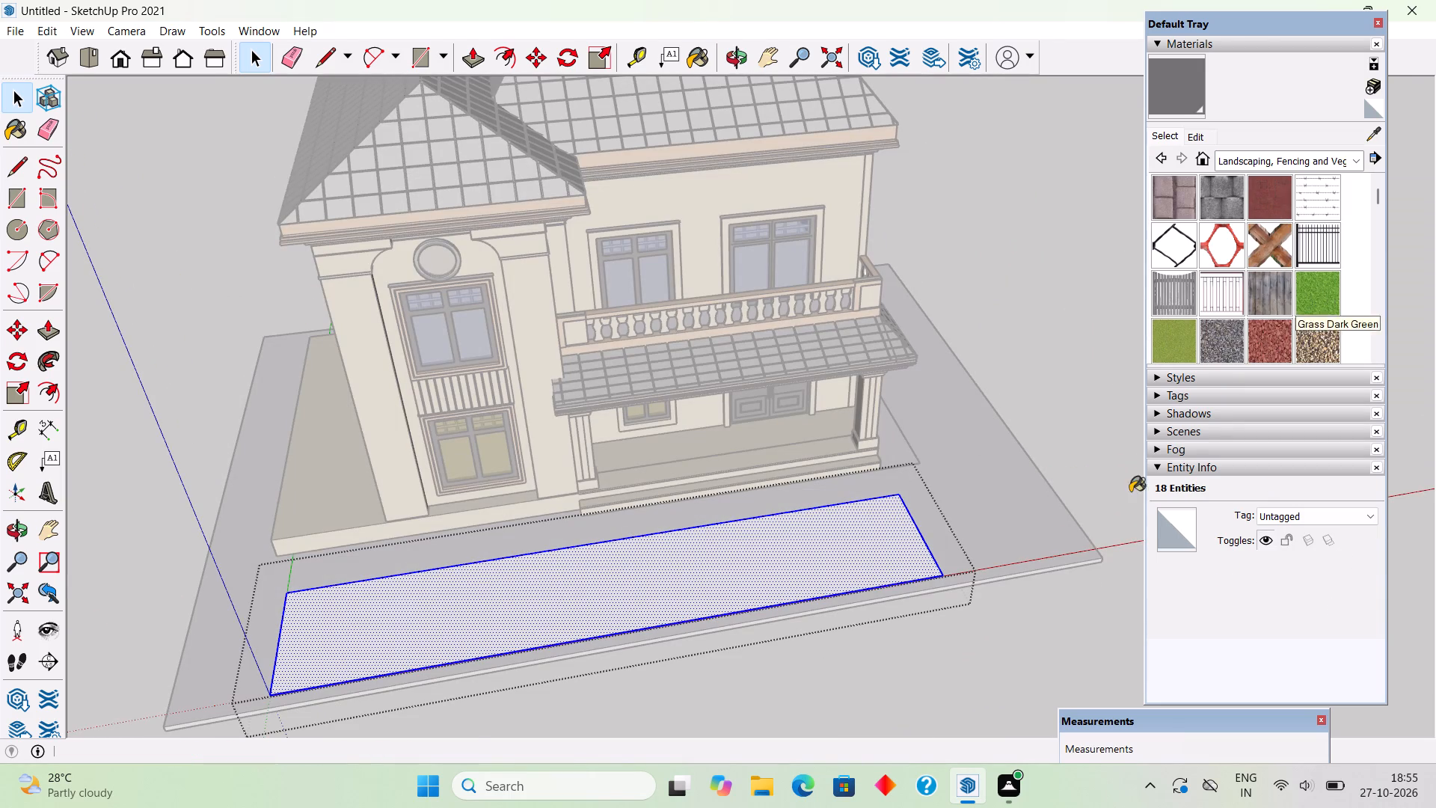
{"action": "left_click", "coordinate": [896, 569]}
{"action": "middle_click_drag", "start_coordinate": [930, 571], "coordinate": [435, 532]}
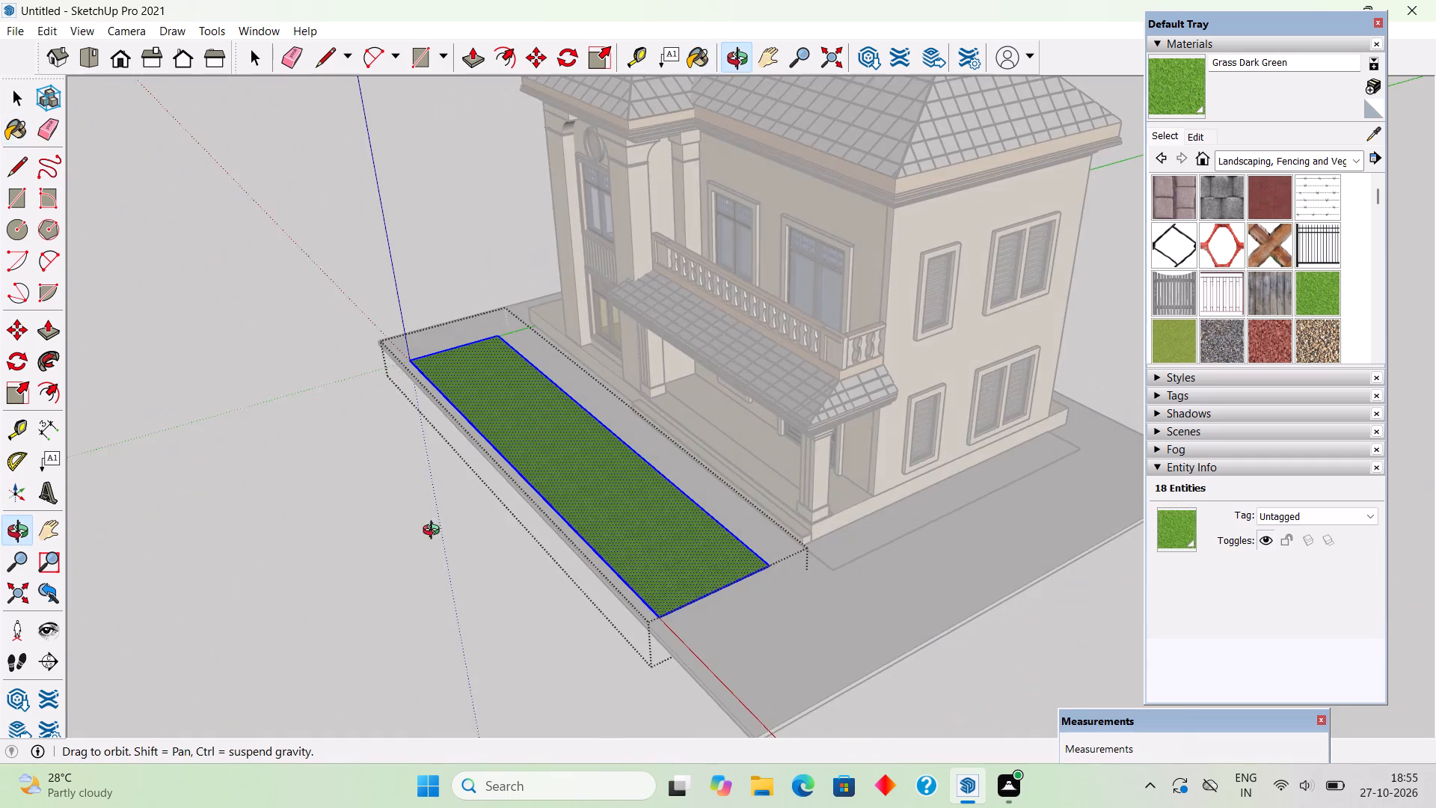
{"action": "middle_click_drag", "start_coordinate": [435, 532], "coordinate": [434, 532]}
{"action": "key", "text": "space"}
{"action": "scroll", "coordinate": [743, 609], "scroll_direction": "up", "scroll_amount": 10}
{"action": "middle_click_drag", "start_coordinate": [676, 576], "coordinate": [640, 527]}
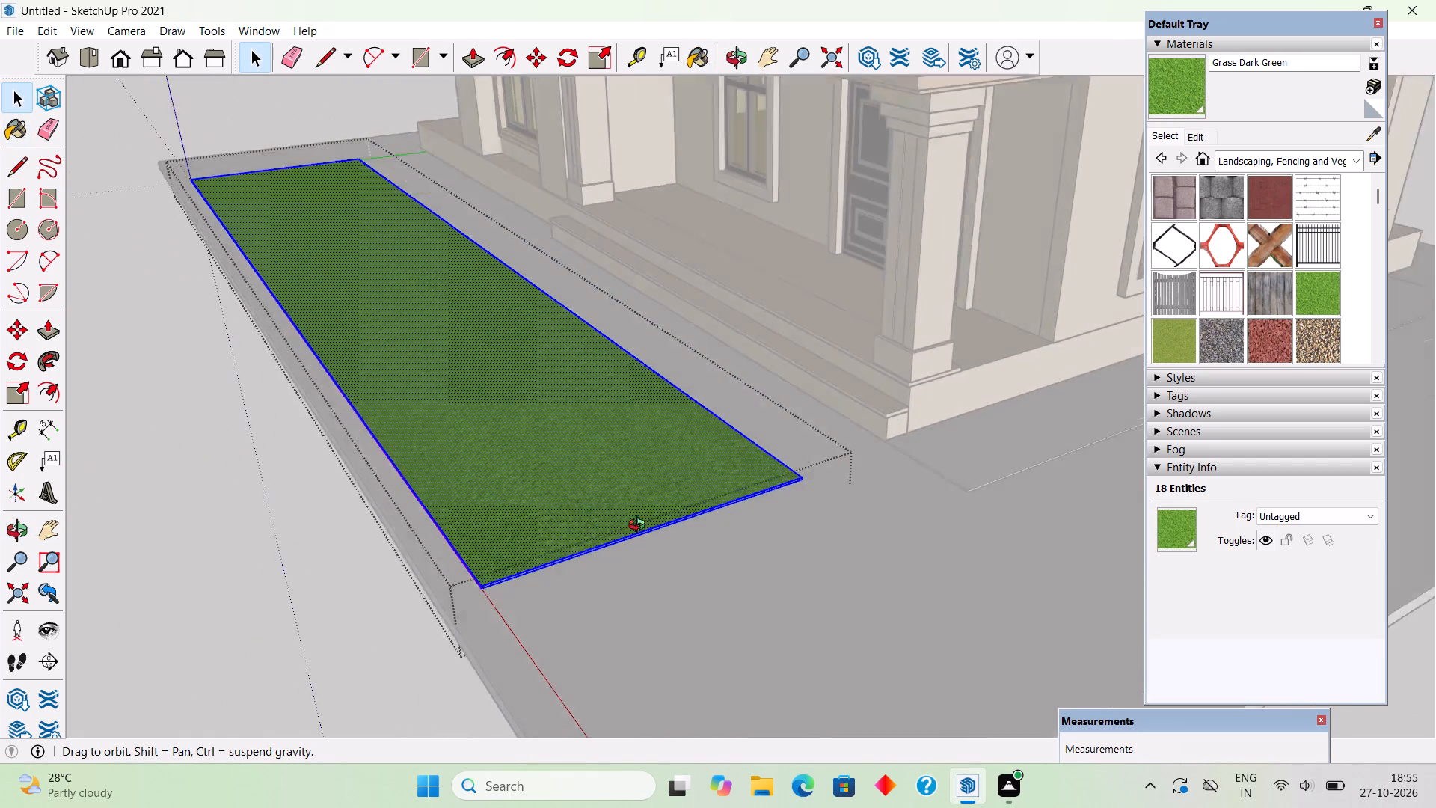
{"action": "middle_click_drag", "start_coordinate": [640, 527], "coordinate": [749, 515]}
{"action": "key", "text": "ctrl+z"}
Paint only the front panel's top face in Grass Dark Green.
{"action": "left_click", "coordinate": [673, 485]}
{"action": "left_click", "coordinate": [673, 485]}
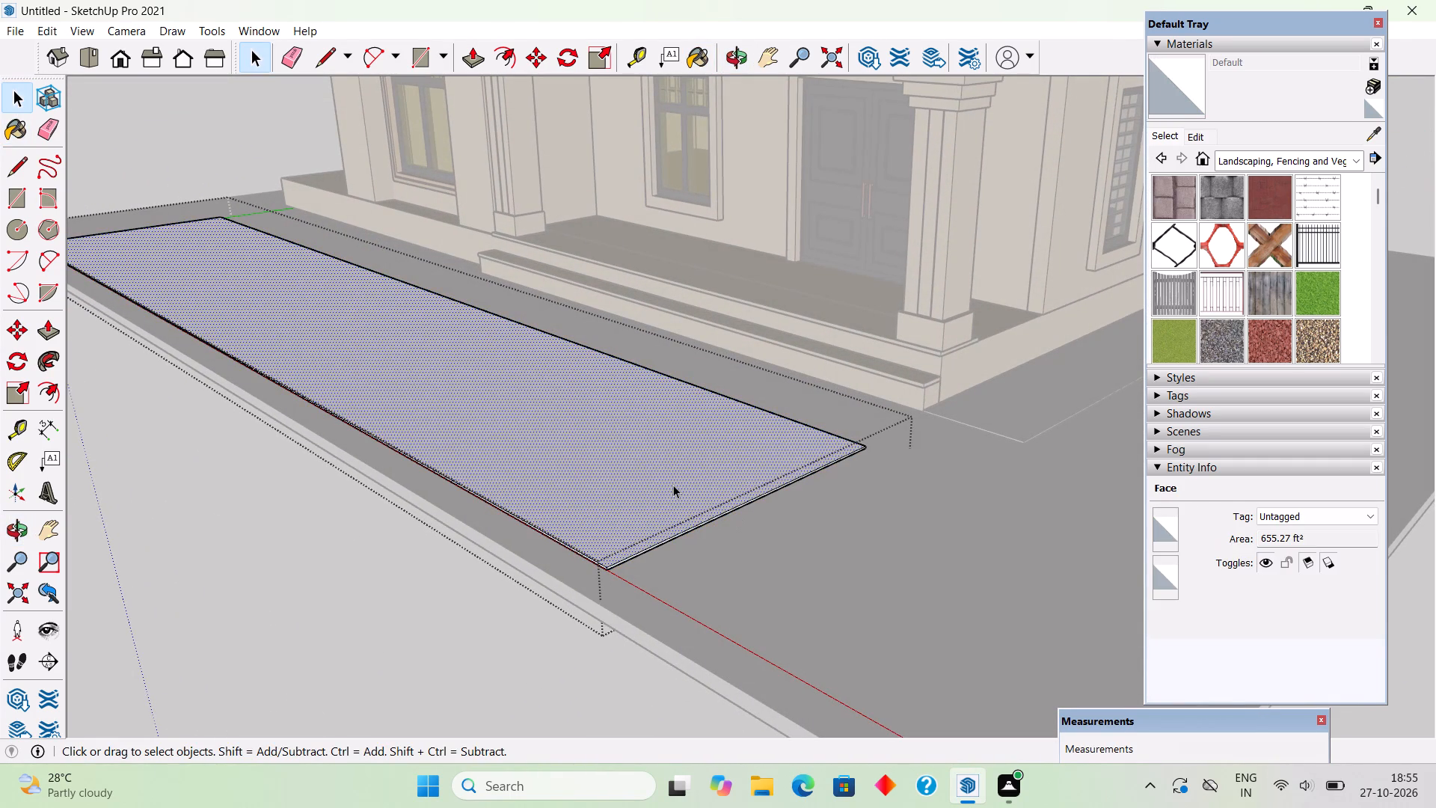
{"action": "left_click", "coordinate": [1318, 296]}
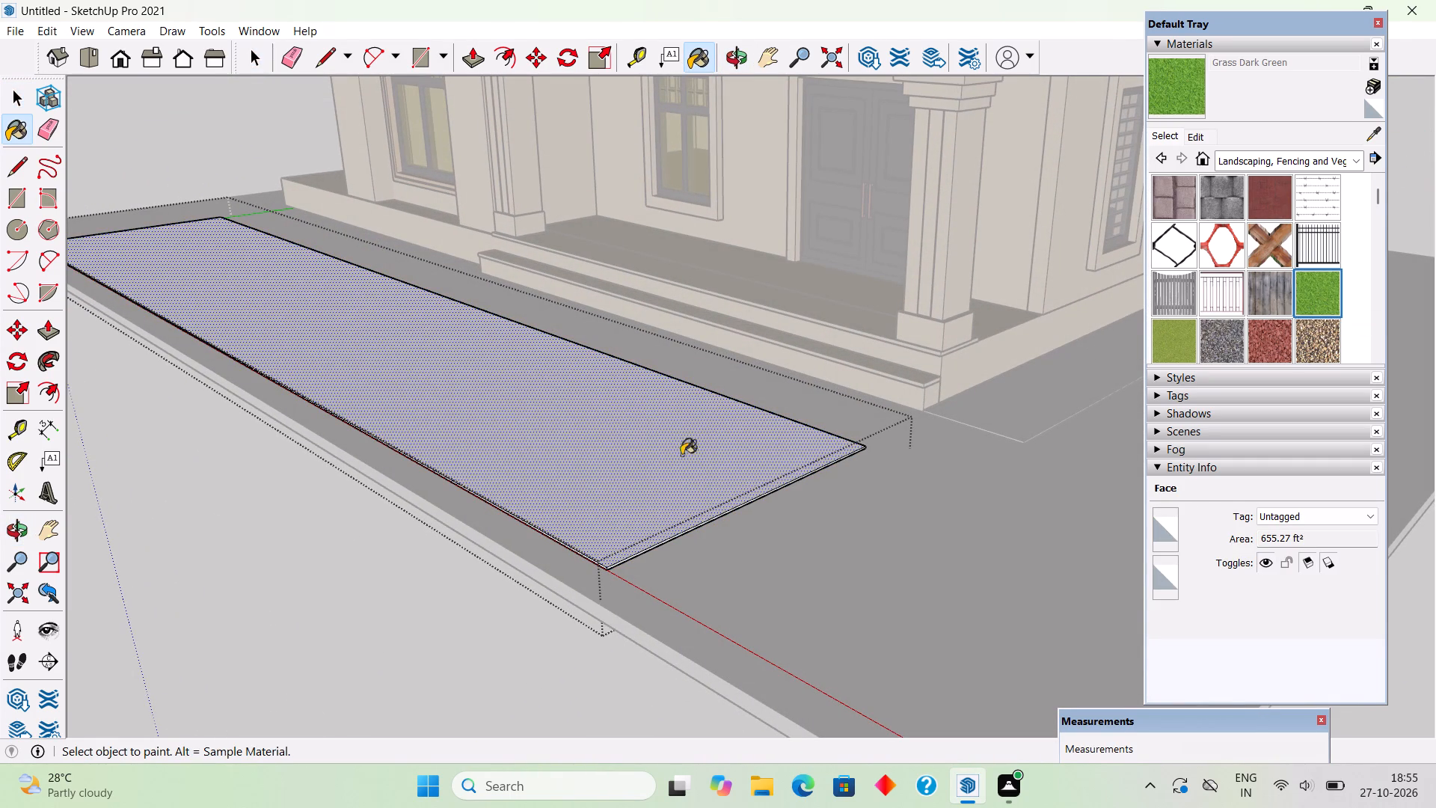
{"action": "left_click", "coordinate": [656, 465]}
{"action": "key", "text": "space"}
{"action": "scroll", "coordinate": [584, 572], "scroll_direction": "down", "scroll_amount": 4}
{"action": "scroll", "coordinate": [763, 533], "scroll_direction": "down", "scroll_amount": 4}
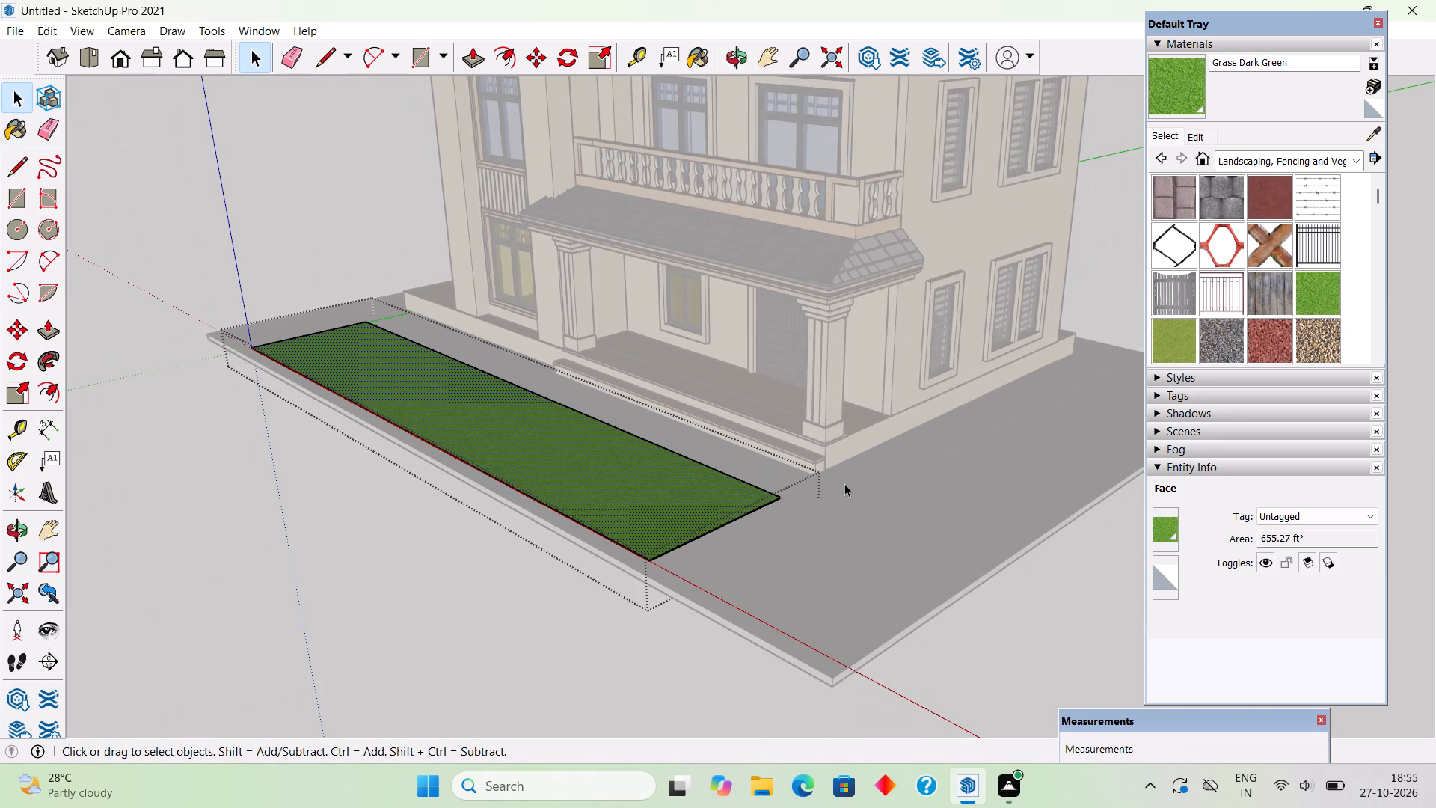
Open the side strip group and paint its top face in Grass Dark Green.
{"action": "triple_click", "coordinate": [913, 447]}
{"action": "scroll", "coordinate": [913, 447], "scroll_direction": "up", "scroll_amount": 5}
{"action": "left_click", "coordinate": [915, 446]}
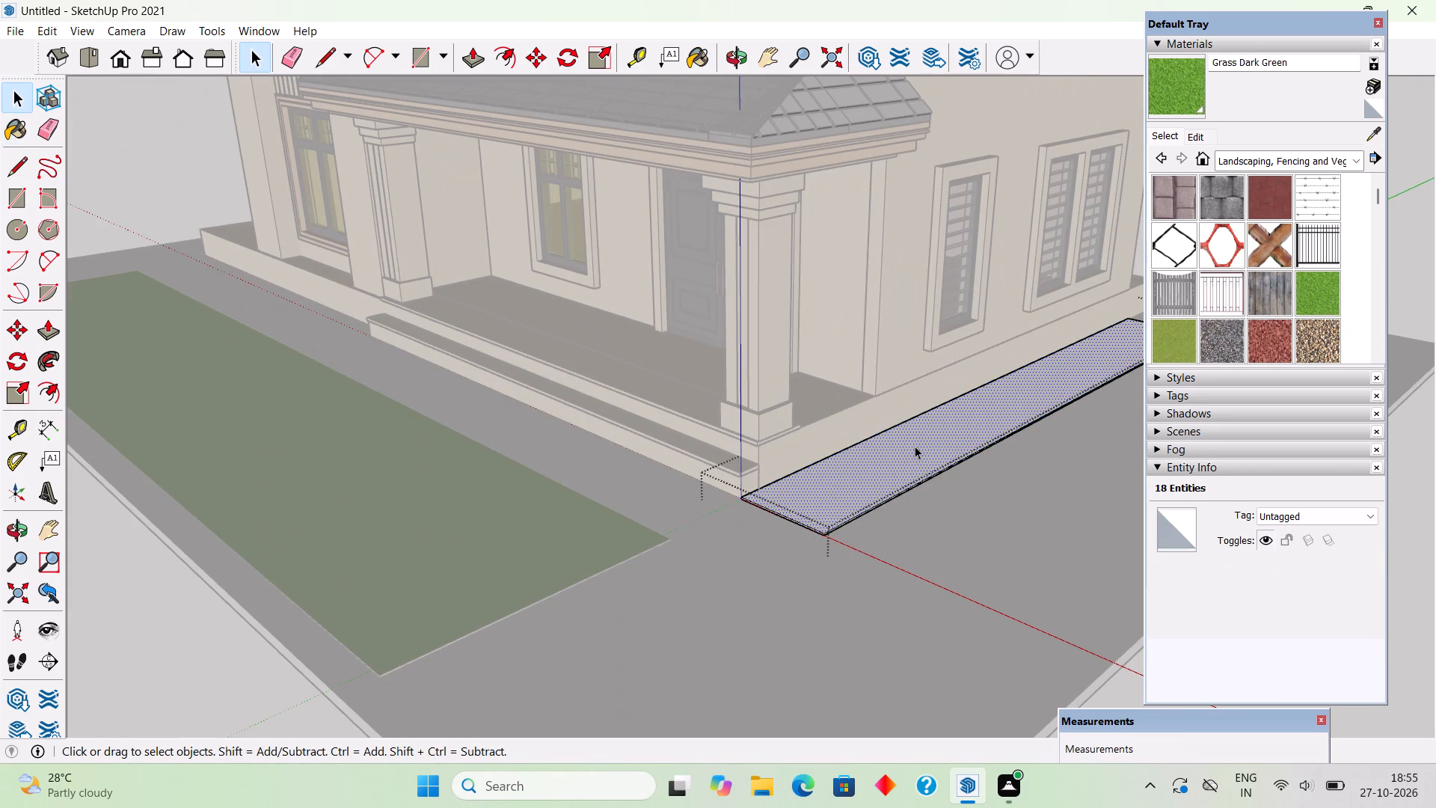
{"action": "left_click", "coordinate": [1313, 283]}
{"action": "left_click", "coordinate": [860, 453]}
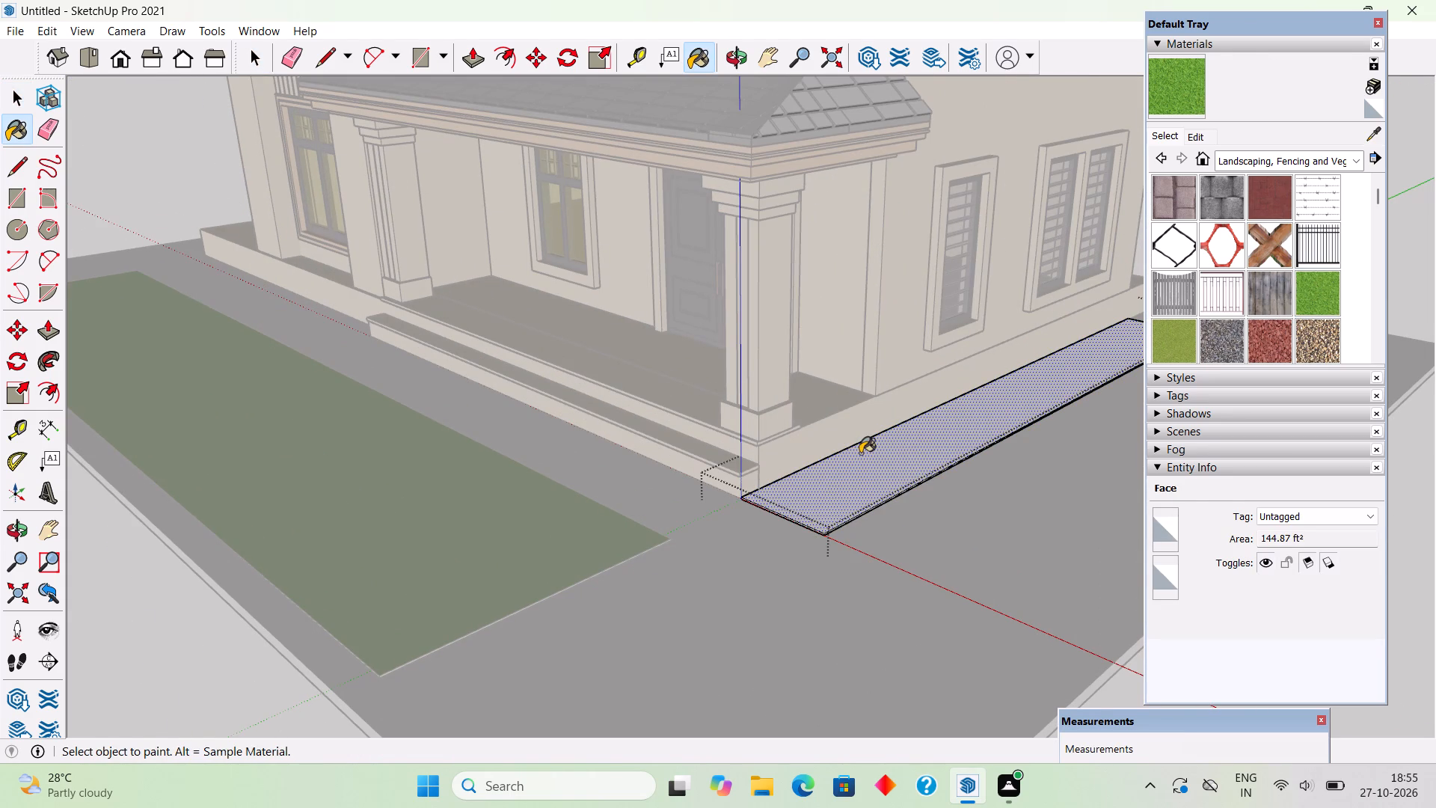
Close the side strip group and examine both grass strips around the house from several angles.
{"action": "key", "text": "space"}
{"action": "scroll", "coordinate": [867, 480], "scroll_direction": "down", "scroll_amount": 10}
{"action": "left_click", "coordinate": [971, 634]}
{"action": "middle_click_drag", "start_coordinate": [749, 643], "coordinate": [969, 640]}
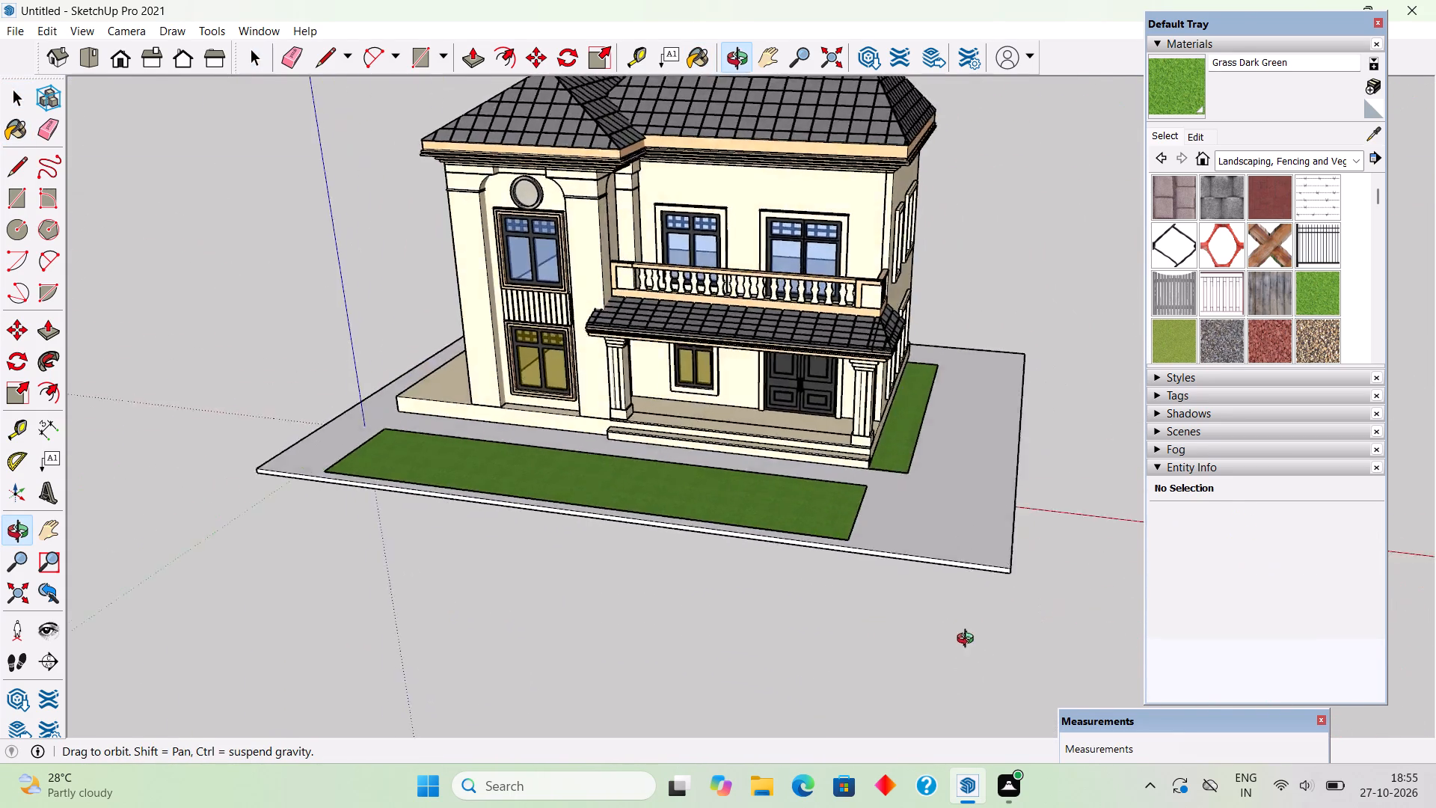
{"action": "middle_click_drag", "start_coordinate": [969, 640], "coordinate": [833, 630]}
{"action": "scroll", "coordinate": [883, 556], "scroll_direction": "down", "scroll_amount": 1}
{"action": "scroll", "coordinate": [833, 630], "scroll_direction": "down", "scroll_amount": 3}
{"action": "middle_click_drag", "start_coordinate": [866, 646], "coordinate": [1092, 622]}
{"action": "scroll", "coordinate": [1052, 548], "scroll_direction": "up", "scroll_amount": 4}
{"action": "middle_click_drag", "start_coordinate": [985, 517], "coordinate": [852, 518]}
{"action": "scroll", "coordinate": [852, 518], "scroll_direction": "down", "scroll_amount": 2}
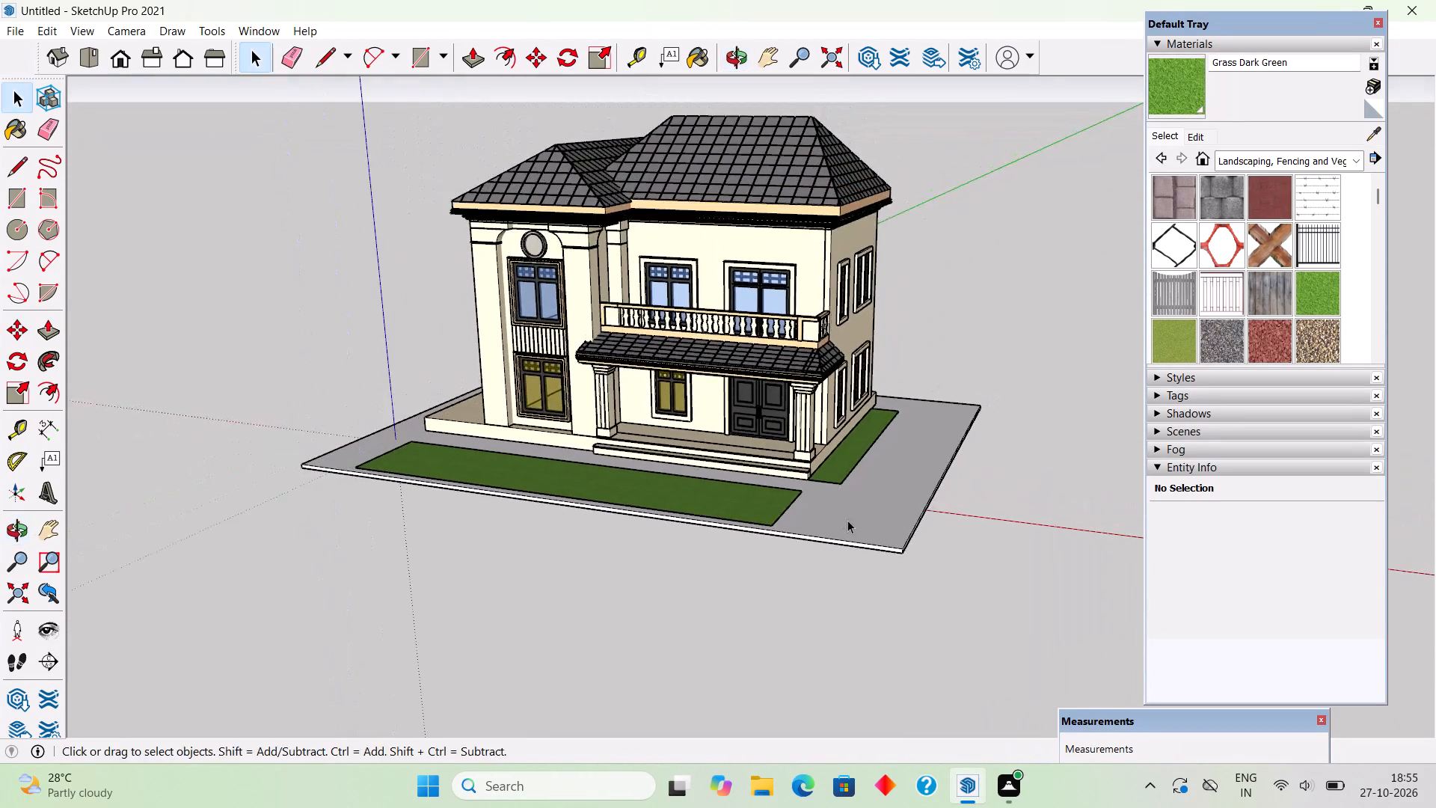
Open the front lawn group and pull its house-facing long side face out about 2' 1" toward the house.
{"action": "middle_click_drag", "start_coordinate": [835, 545], "coordinate": [254, 640]}
{"action": "scroll", "coordinate": [760, 465], "scroll_direction": "up", "scroll_amount": 20}
{"action": "scroll", "coordinate": [760, 465], "scroll_direction": "up", "scroll_amount": 1}
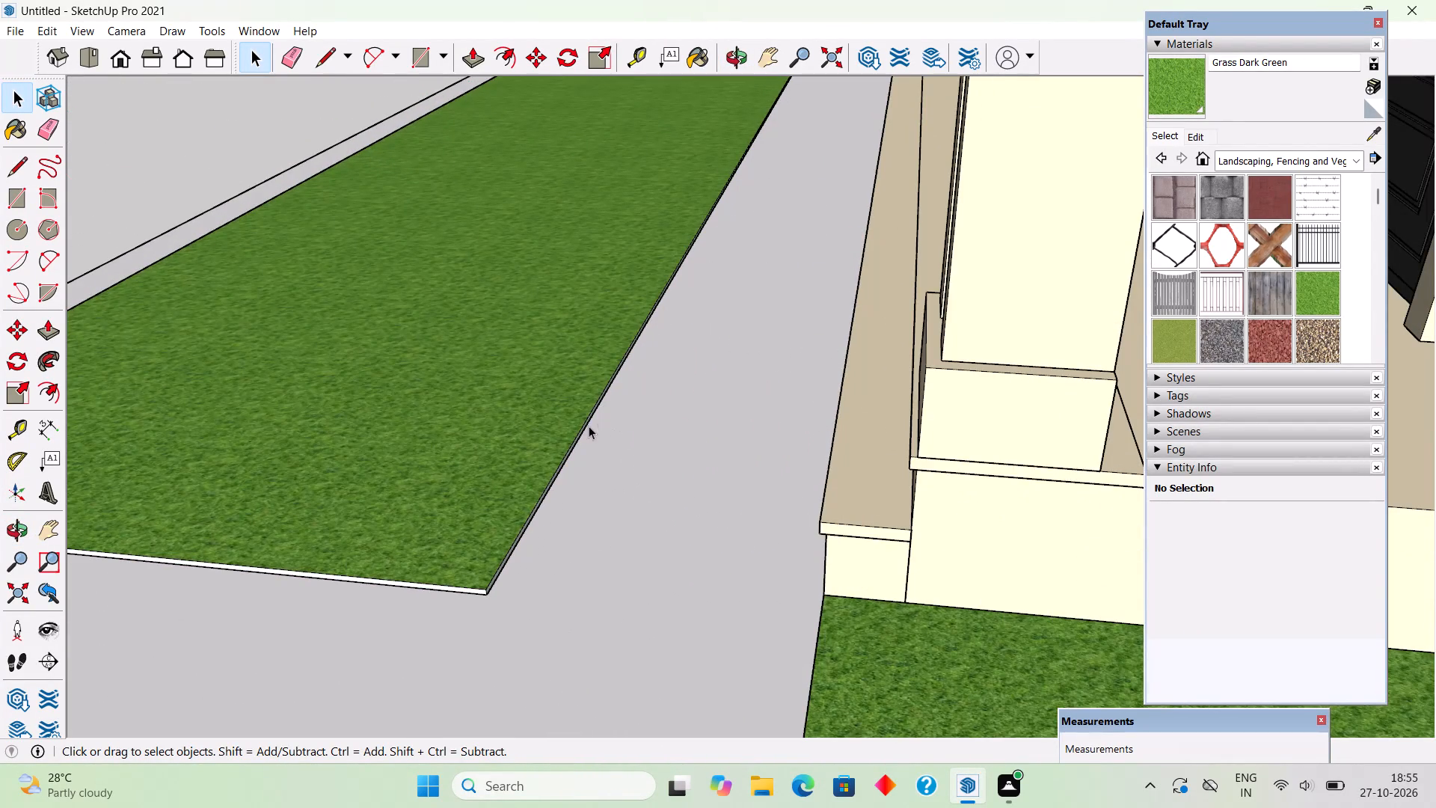
{"action": "double_click", "coordinate": [533, 422]}
{"action": "left_click", "coordinate": [533, 422]}
{"action": "scroll", "coordinate": [553, 446], "scroll_direction": "up", "scroll_amount": 4}
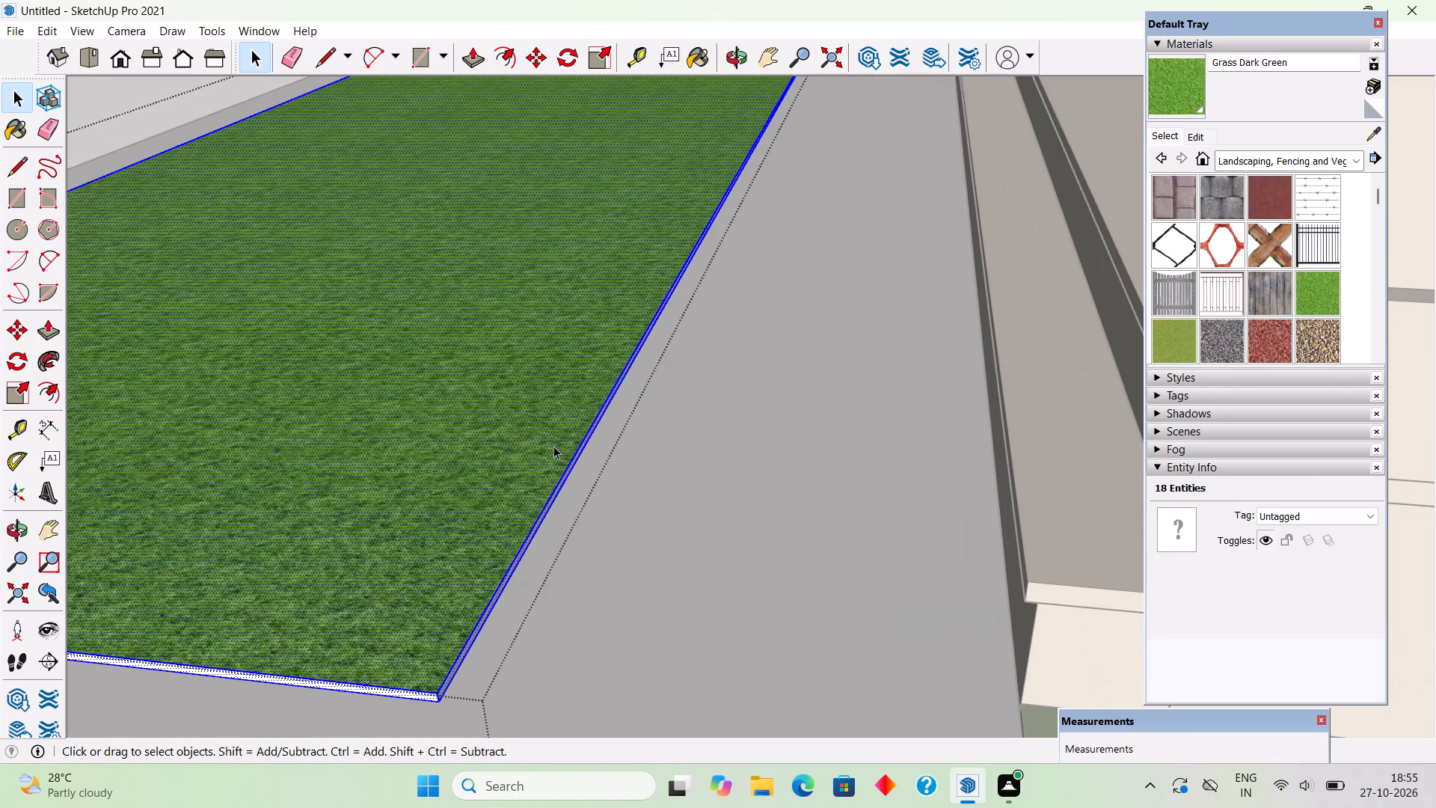
{"action": "key", "text": "p"}
{"action": "left_click", "coordinate": [522, 554]}
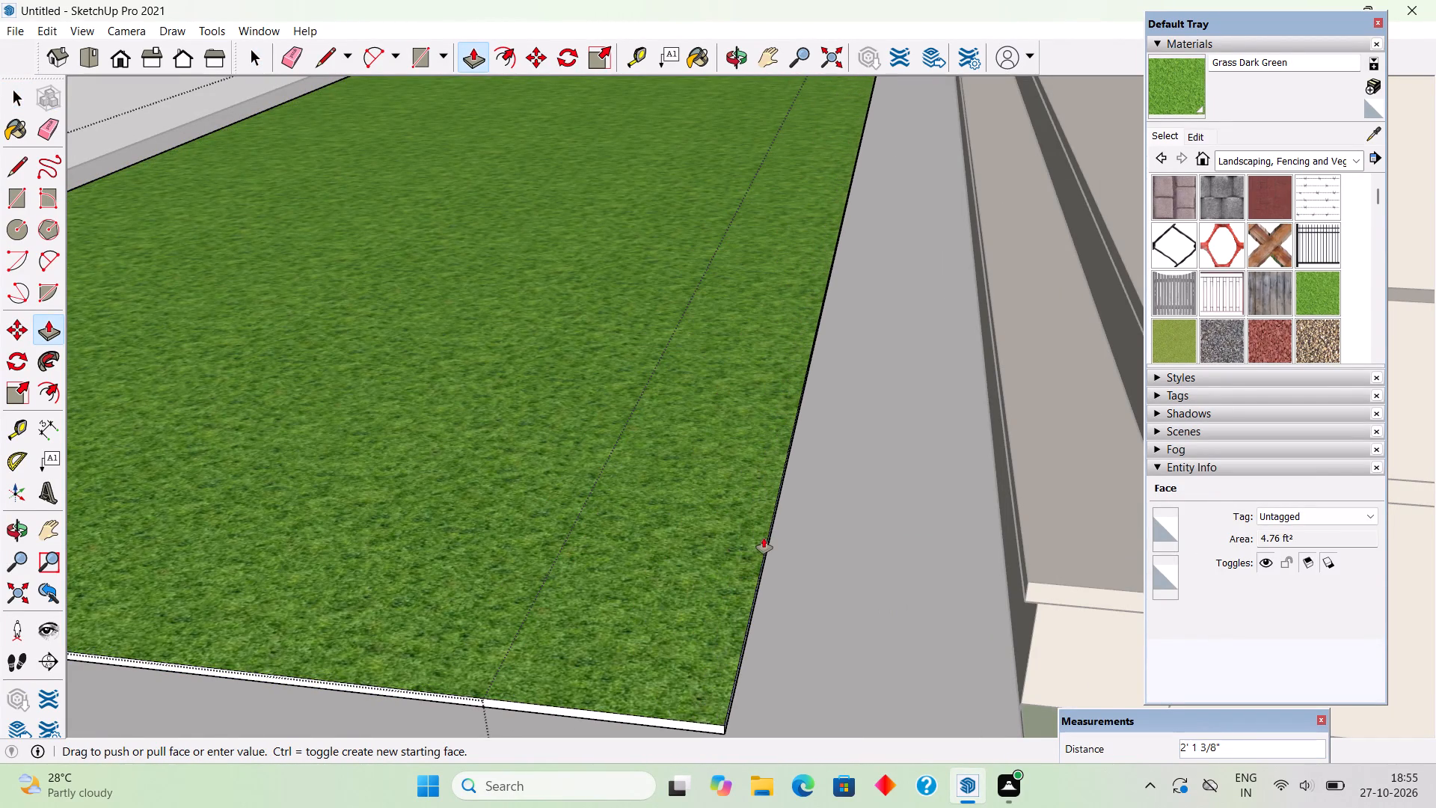
{"action": "left_click", "coordinate": [764, 538]}
{"action": "scroll", "coordinate": [772, 533], "scroll_direction": "down", "scroll_amount": 17}
{"action": "key", "text": "space"}
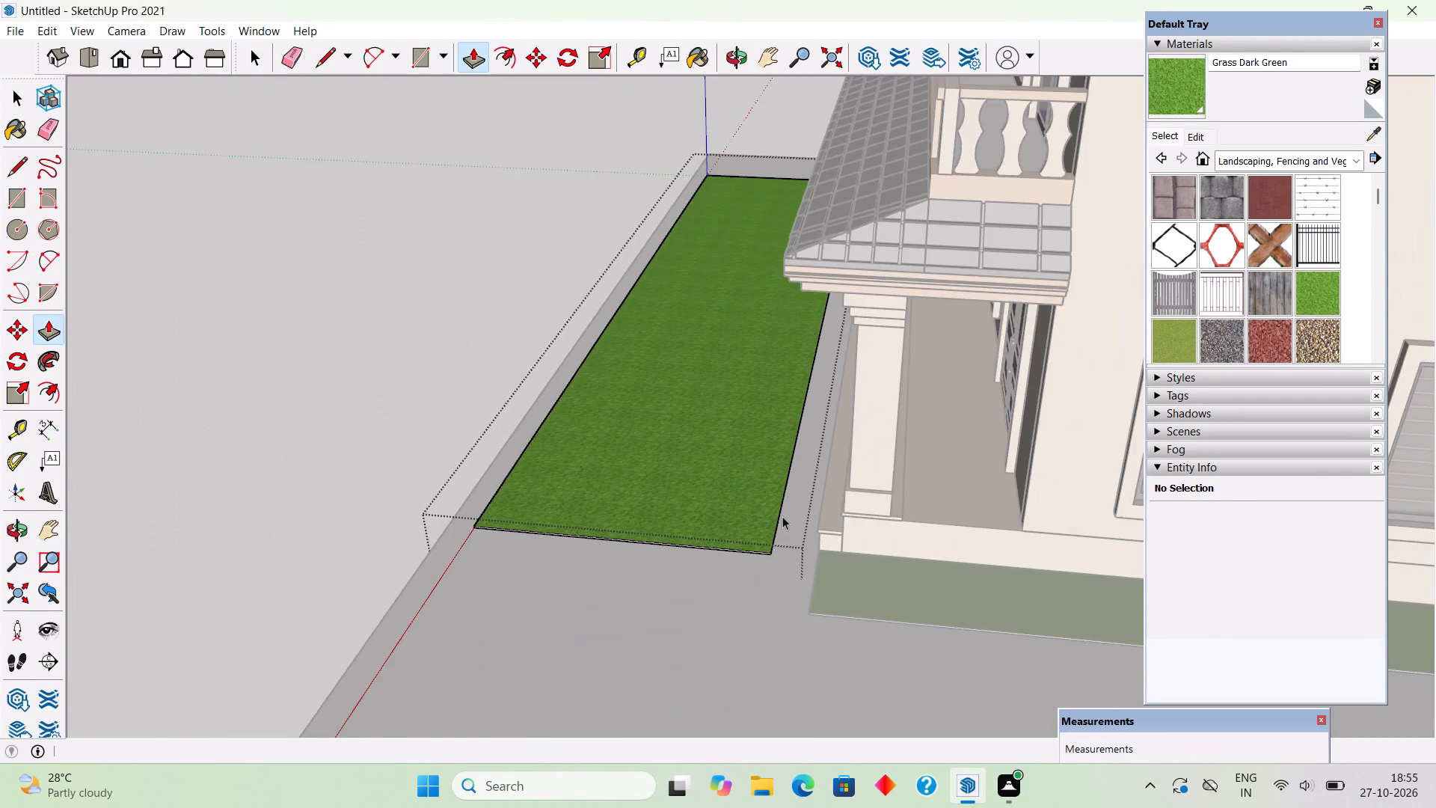
{"action": "scroll", "coordinate": [782, 516], "scroll_direction": "down", "scroll_amount": 6}
{"action": "left_click", "coordinate": [556, 426]}
Examine the house with its widened front lawn from the front and the front corner.
{"action": "middle_click_drag", "start_coordinate": [530, 554], "coordinate": [1125, 533]}
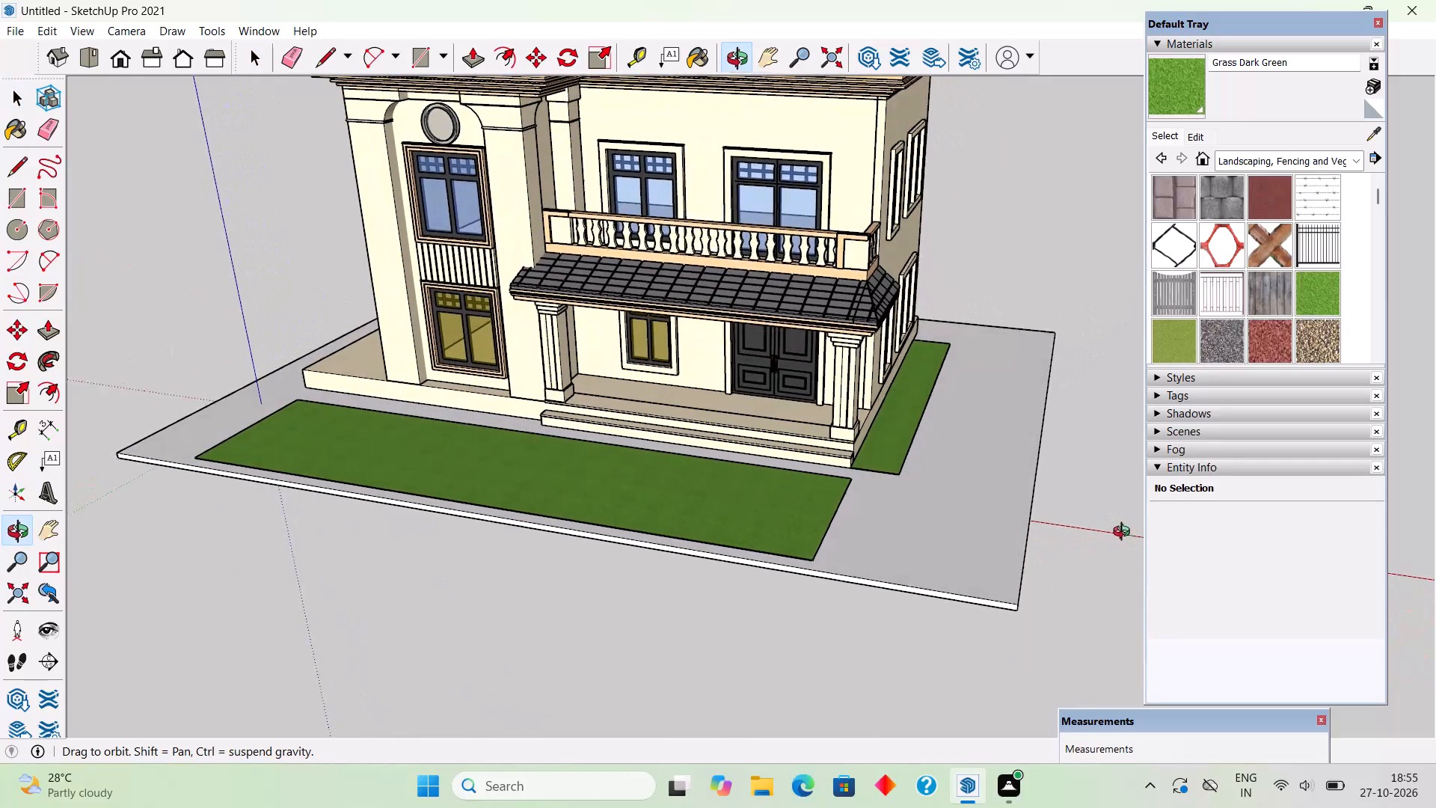
{"action": "middle_click_drag", "start_coordinate": [1125, 533], "coordinate": [1138, 576]}
{"action": "middle_click_drag", "start_coordinate": [865, 590], "coordinate": [980, 542]}
{"action": "middle_click_drag", "start_coordinate": [970, 533], "coordinate": [953, 478]}
{"action": "scroll", "coordinate": [951, 473], "scroll_direction": "down", "scroll_amount": 4}
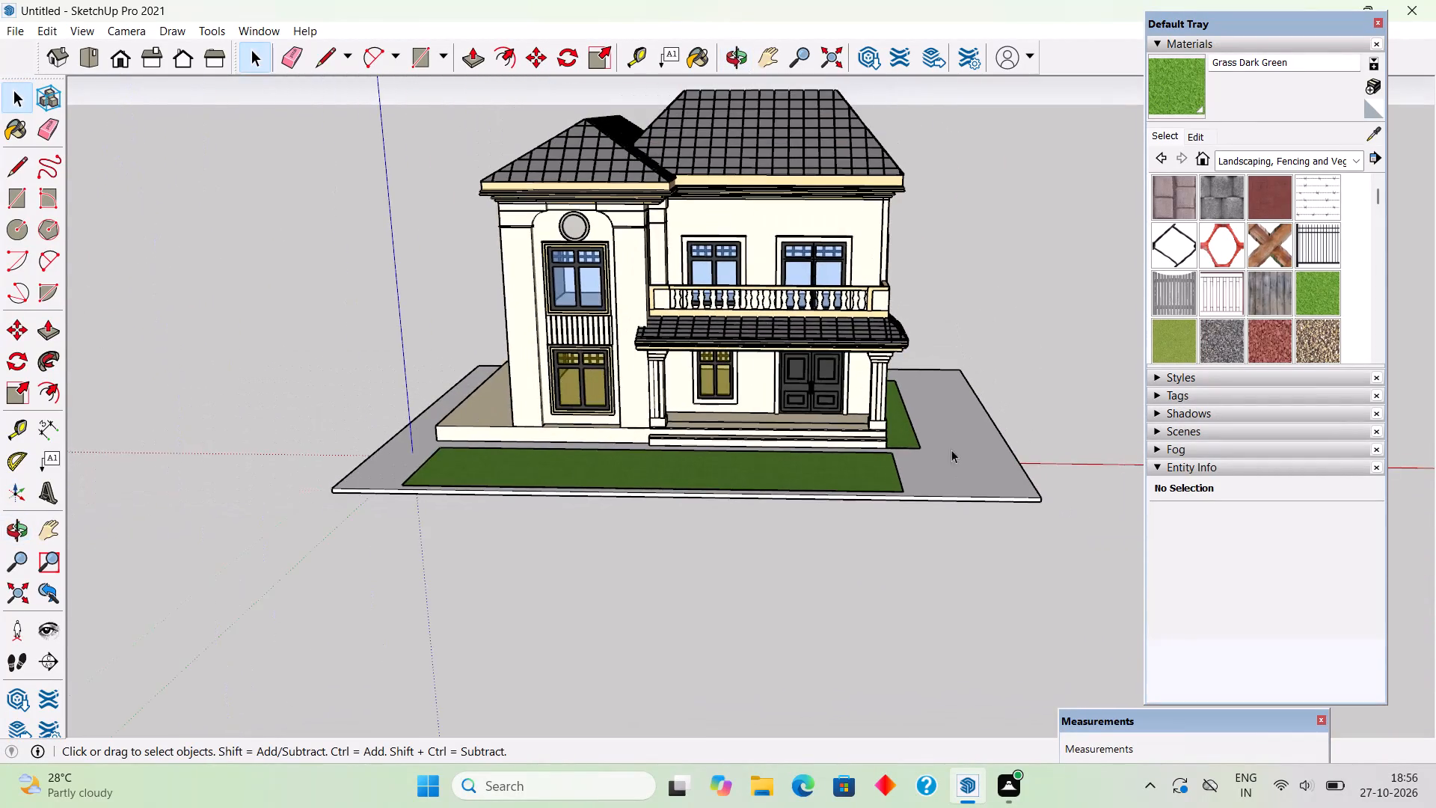
{"action": "scroll", "coordinate": [954, 374], "scroll_direction": "up", "scroll_amount": 2}
{"action": "scroll", "coordinate": [945, 407], "scroll_direction": "down", "scroll_amount": 4}
{"action": "middle_click_drag", "start_coordinate": [933, 377], "coordinate": [909, 257]}
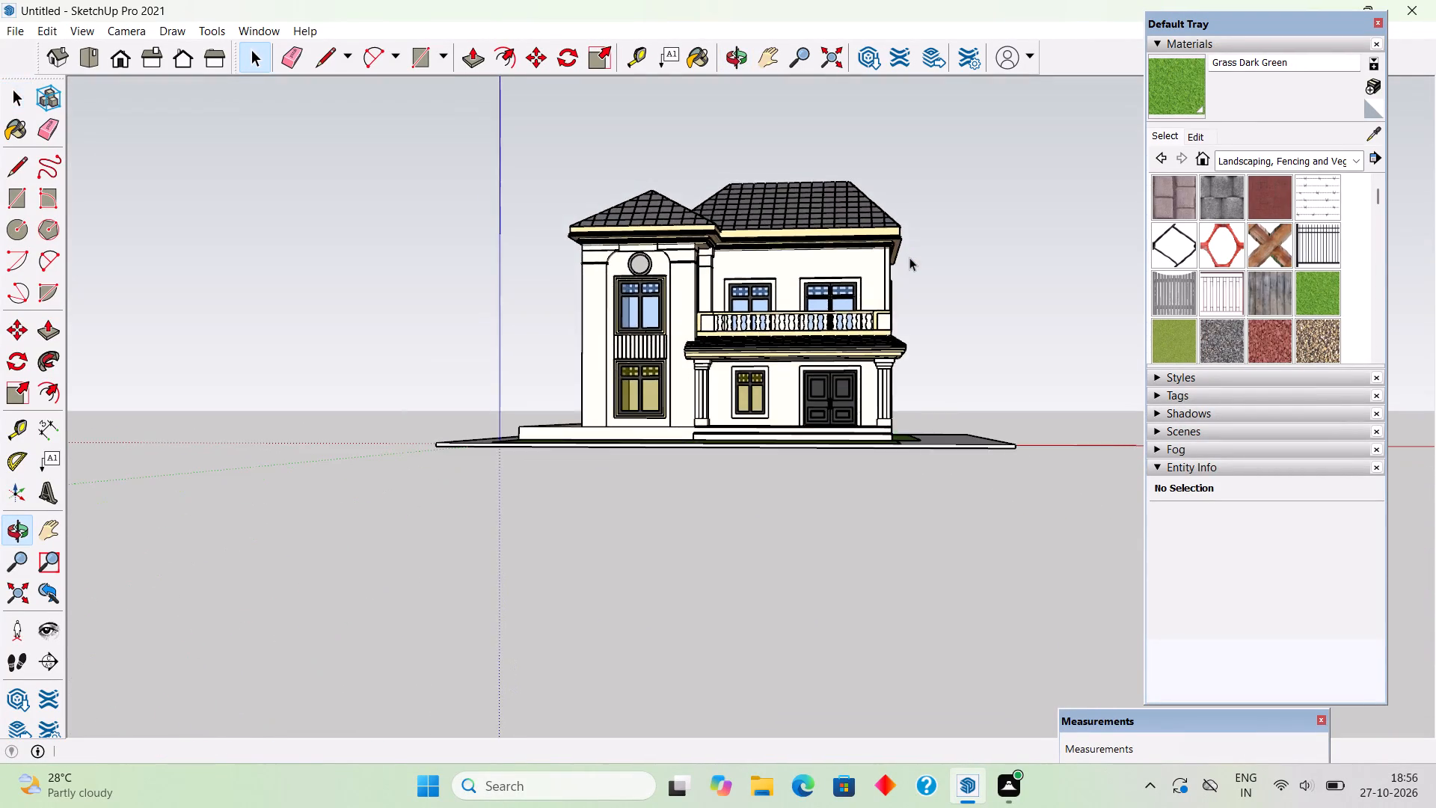
{"action": "scroll", "coordinate": [915, 258], "scroll_direction": "up", "scroll_amount": 6}
{"action": "middle_click_drag", "start_coordinate": [918, 347], "coordinate": [750, 429]}
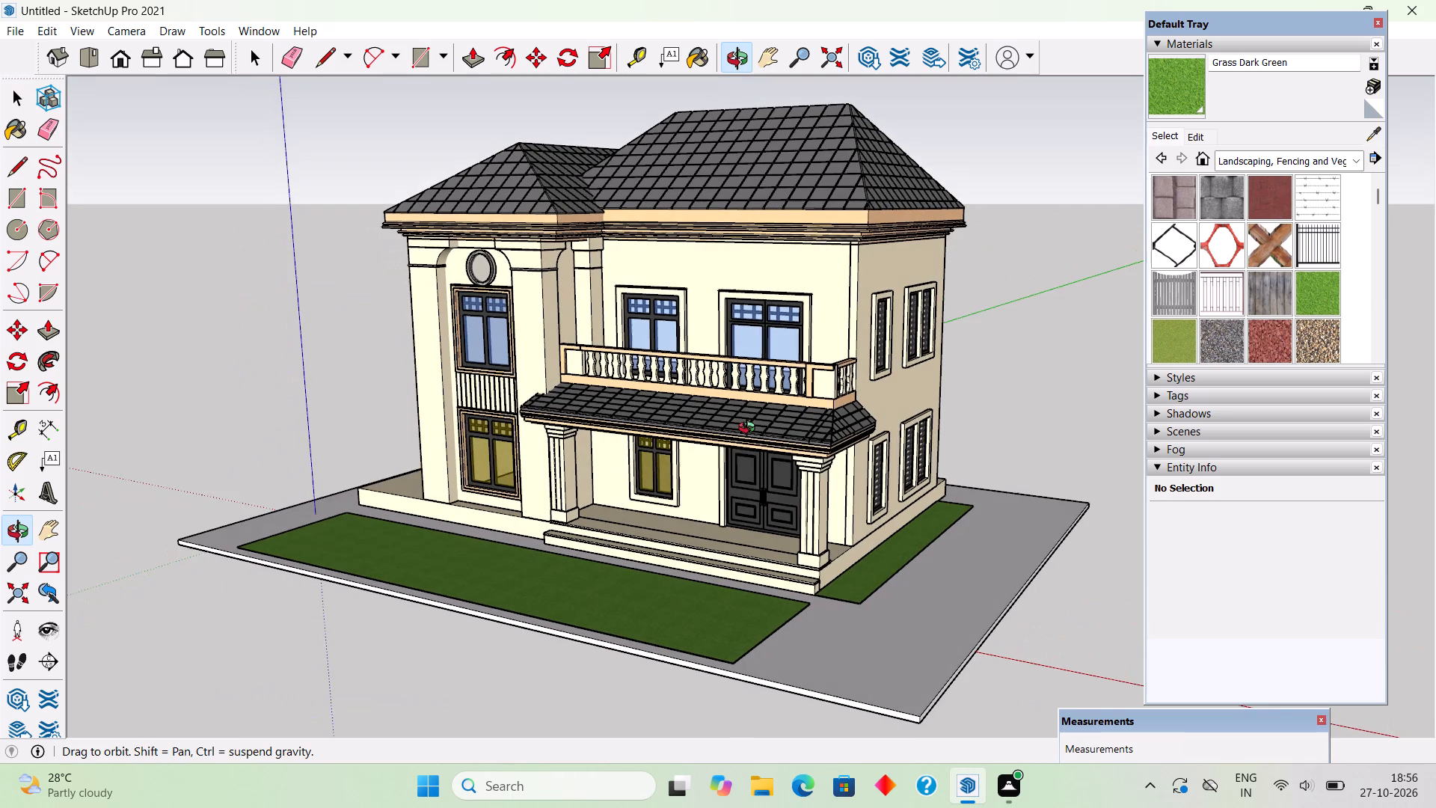
{"action": "middle_click_drag", "start_coordinate": [750, 429], "coordinate": [749, 429]}
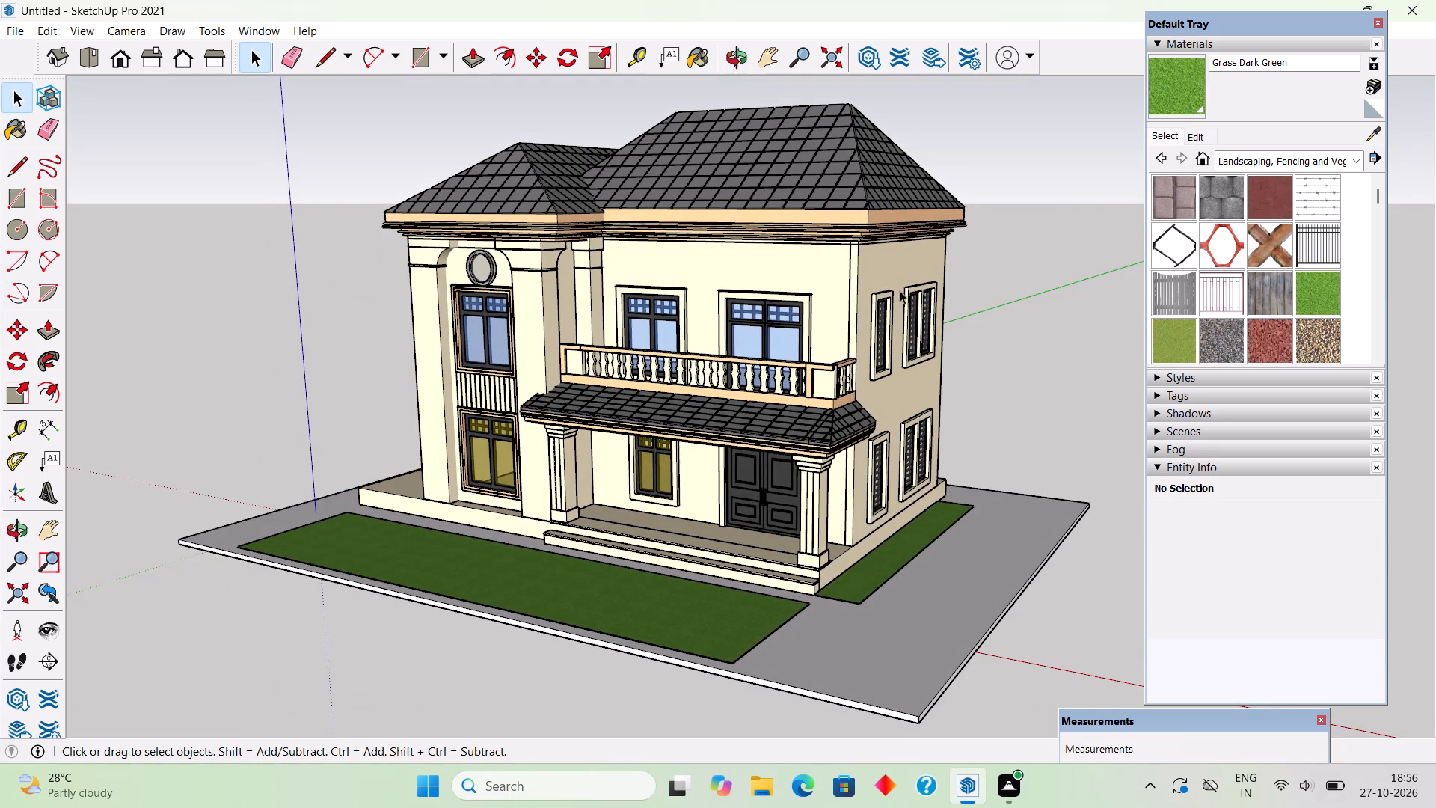
{"action": "scroll", "coordinate": [916, 312], "scroll_direction": "down", "scroll_amount": 1}
{"action": "middle_click_drag", "start_coordinate": [914, 299], "coordinate": [913, 251]}
{"action": "scroll", "coordinate": [913, 189], "scroll_direction": "up", "scroll_amount": 2}
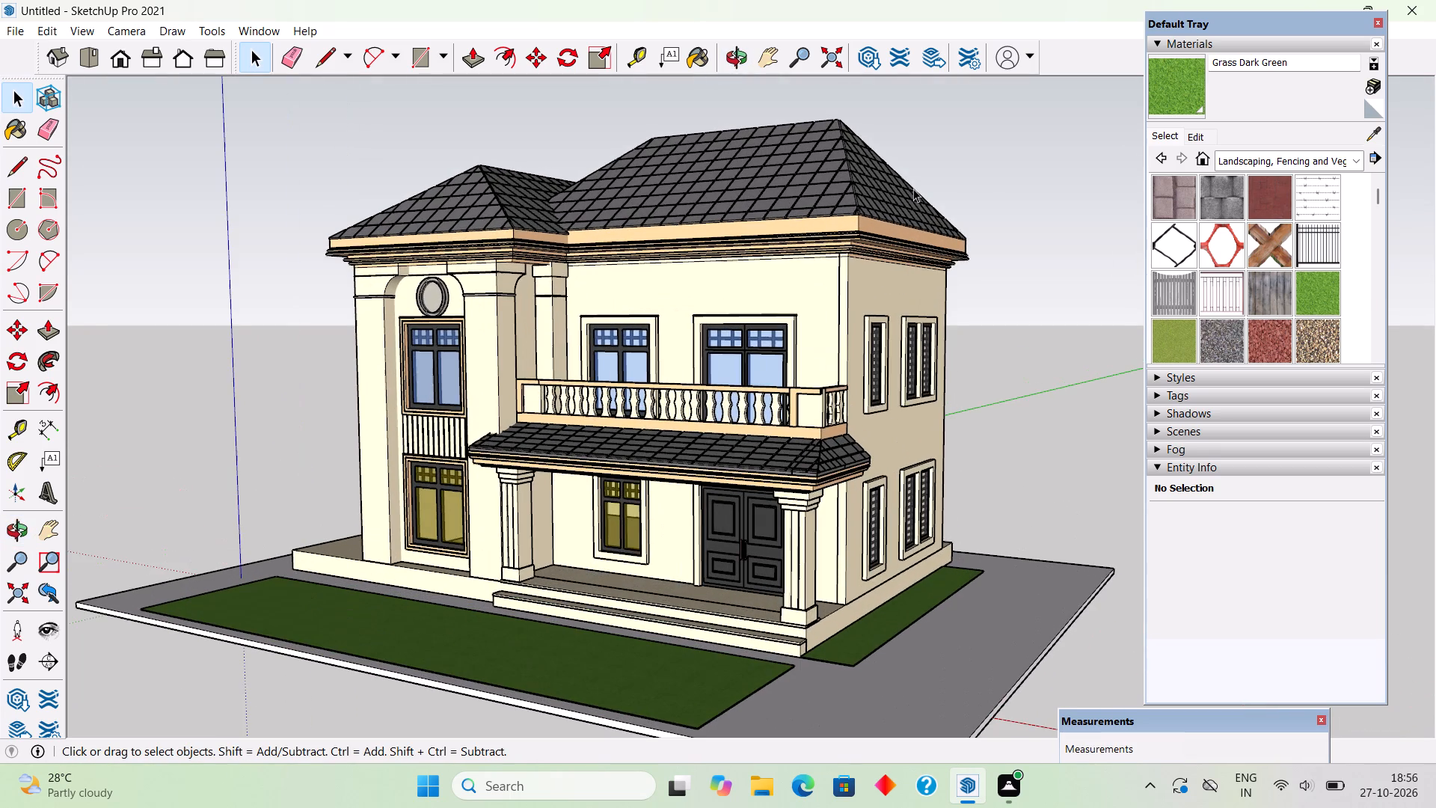
{"action": "middle_click_drag", "start_coordinate": [913, 188], "coordinate": [895, 168]}
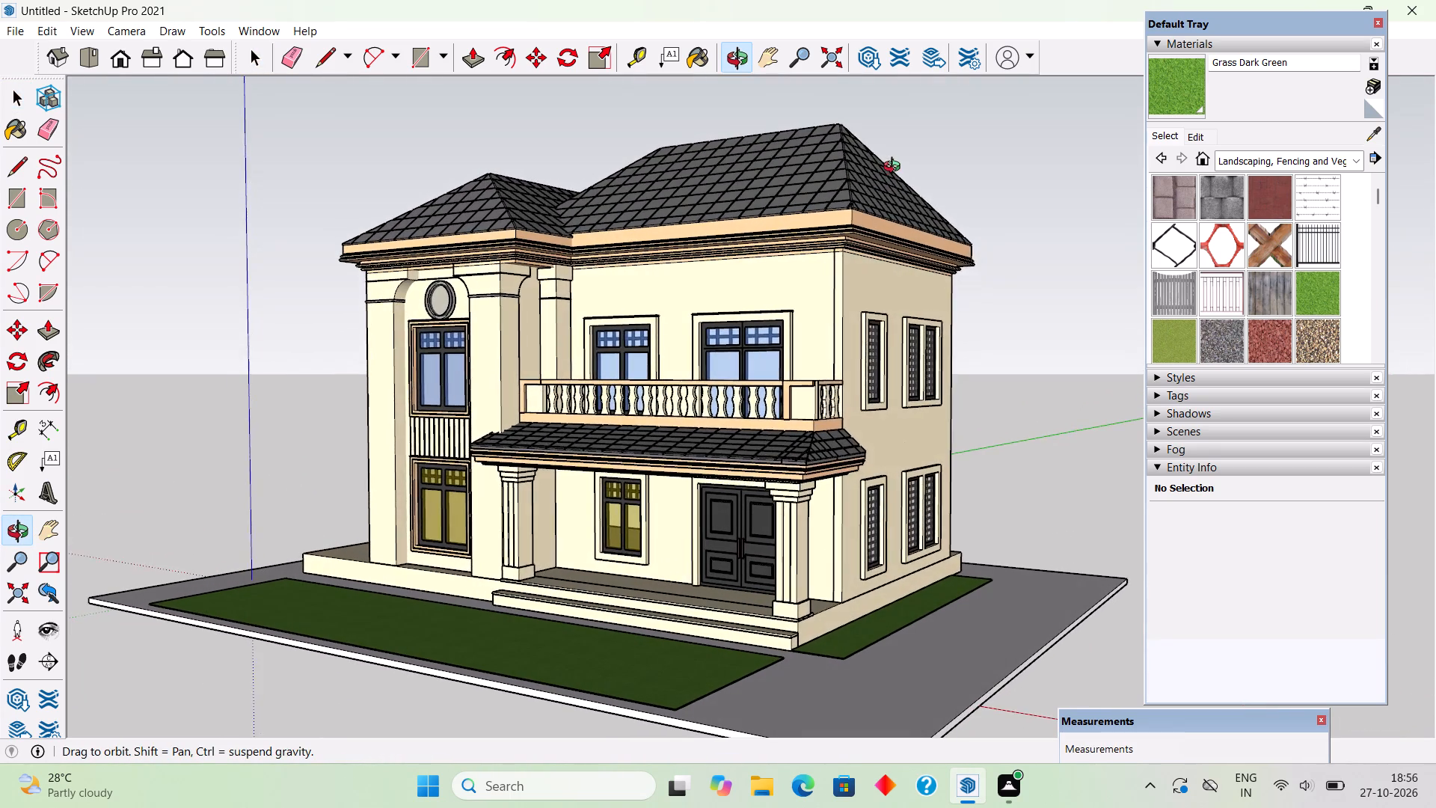
{"action": "middle_click_drag", "start_coordinate": [895, 168], "coordinate": [900, 167]}
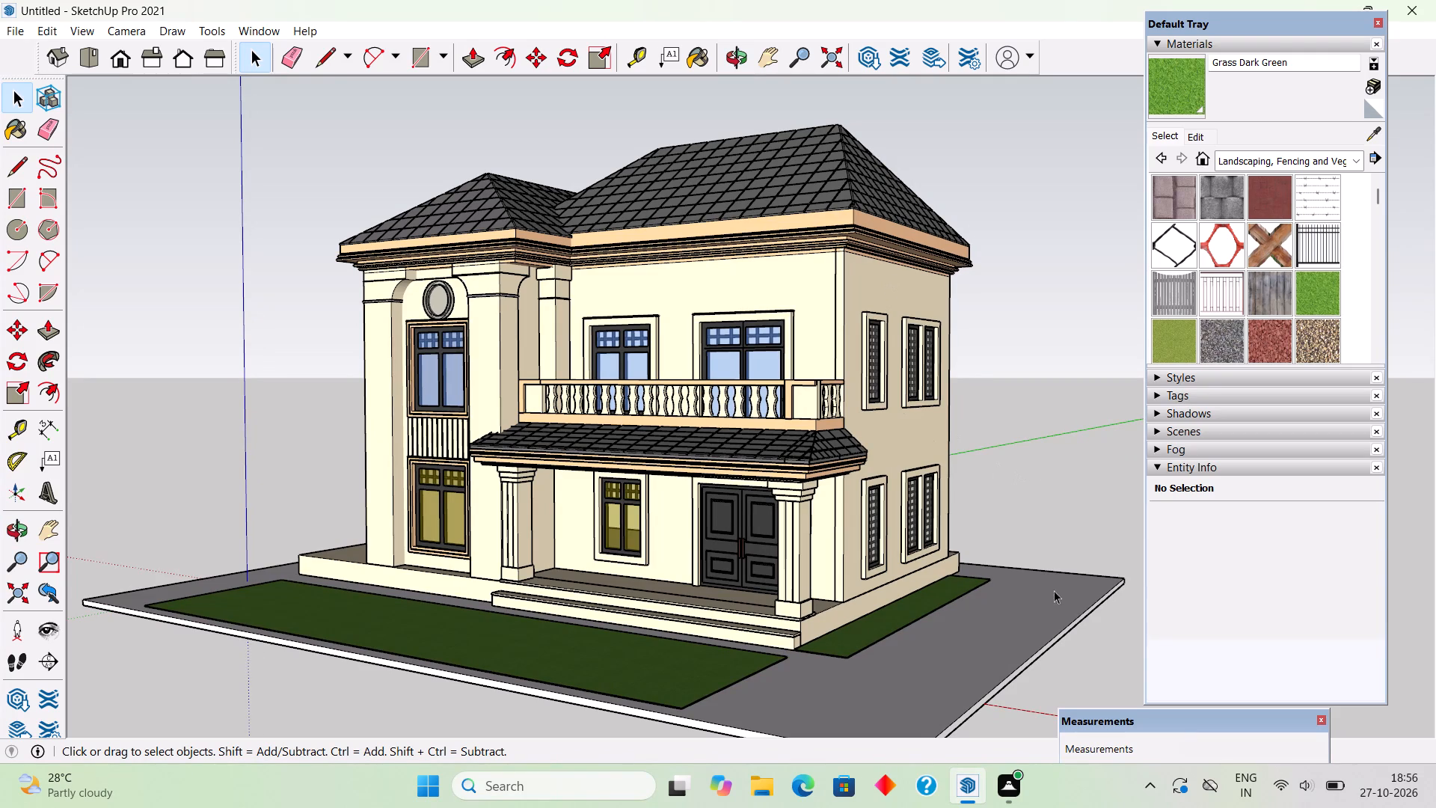
{"action": "middle_click_drag", "start_coordinate": [981, 599], "coordinate": [987, 600]}
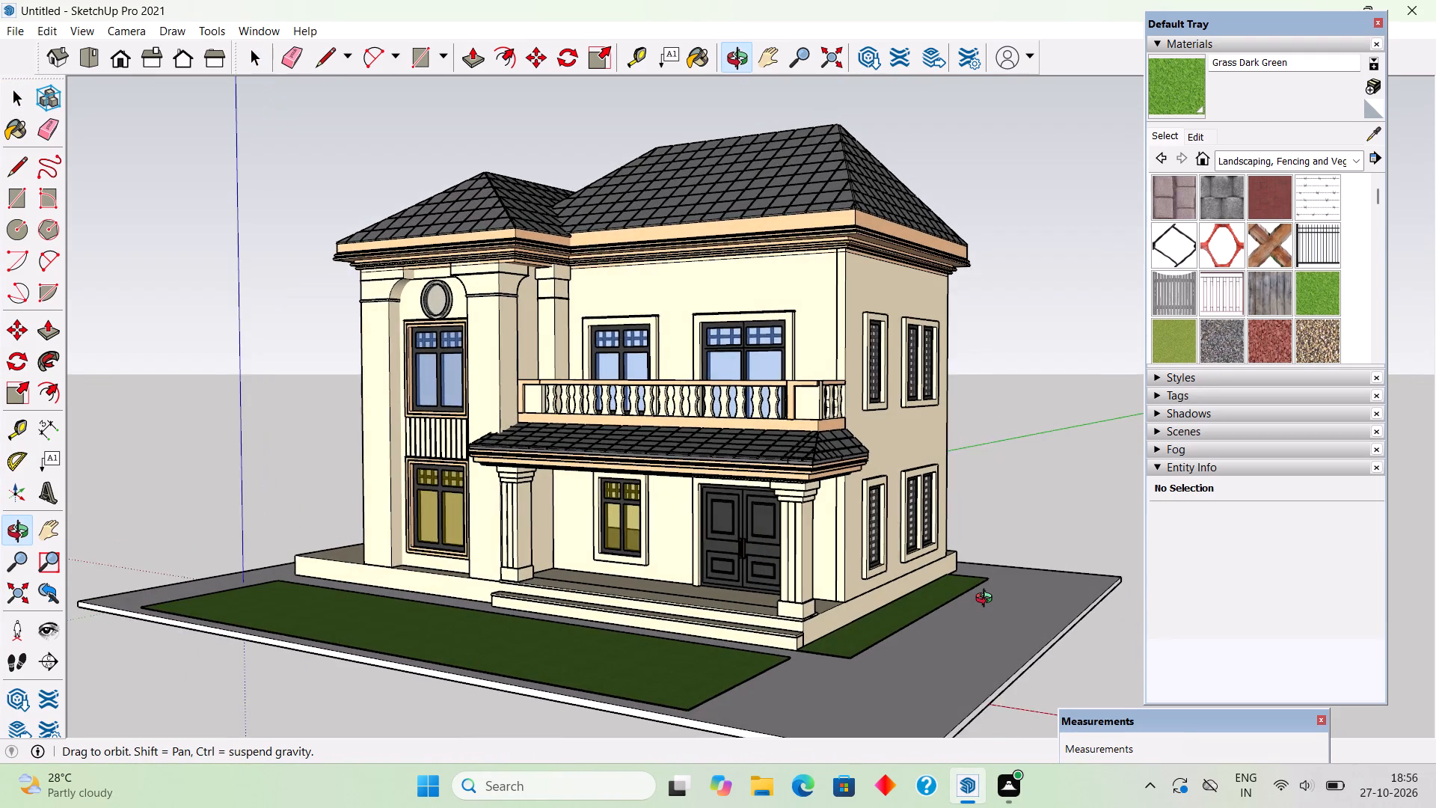
{"action": "middle_click_drag", "start_coordinate": [987, 600], "coordinate": [989, 623]}
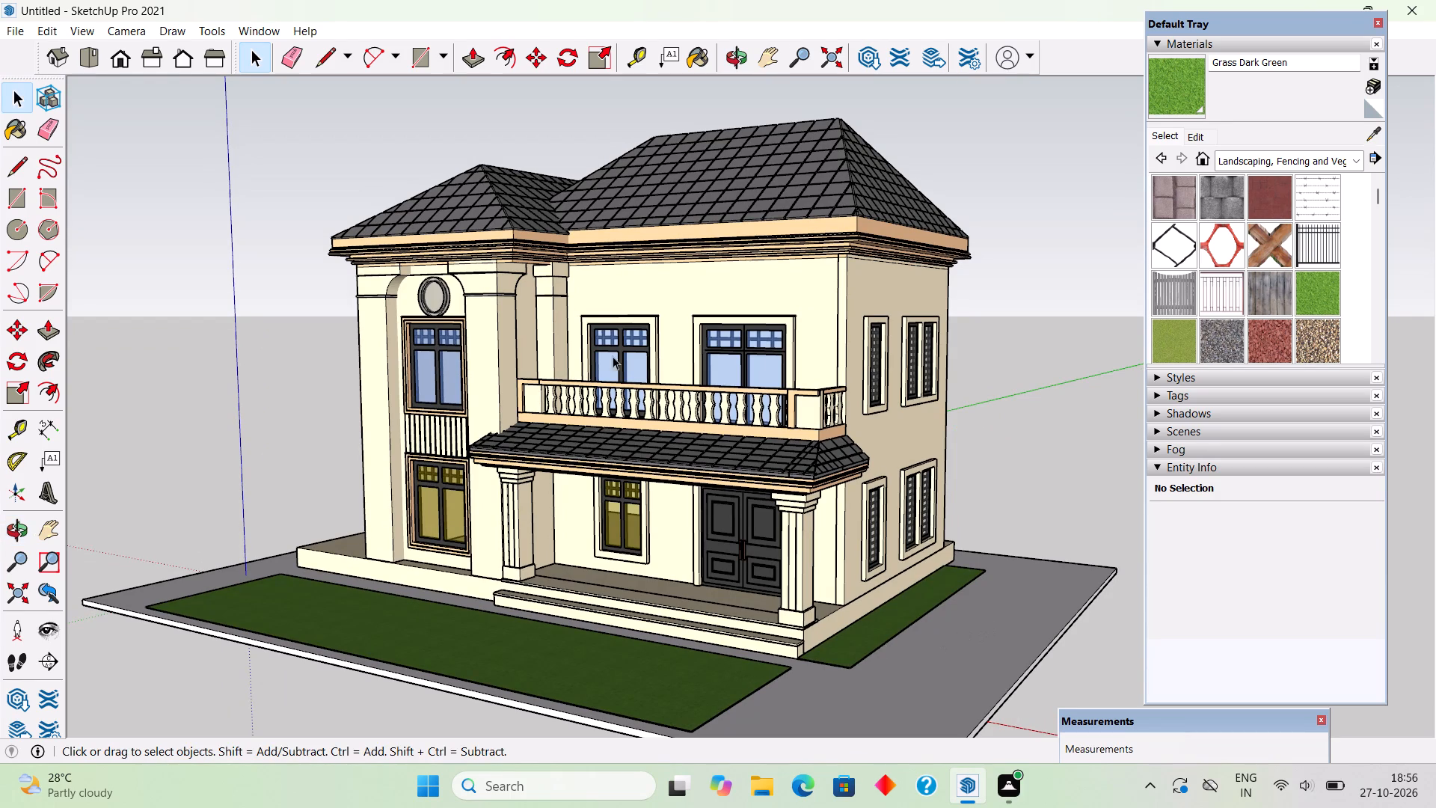
Open the upper-floor column beside the projecting bay and pull the front face of its top block out 6".
{"action": "scroll", "coordinate": [539, 288], "scroll_direction": "up", "scroll_amount": 13}
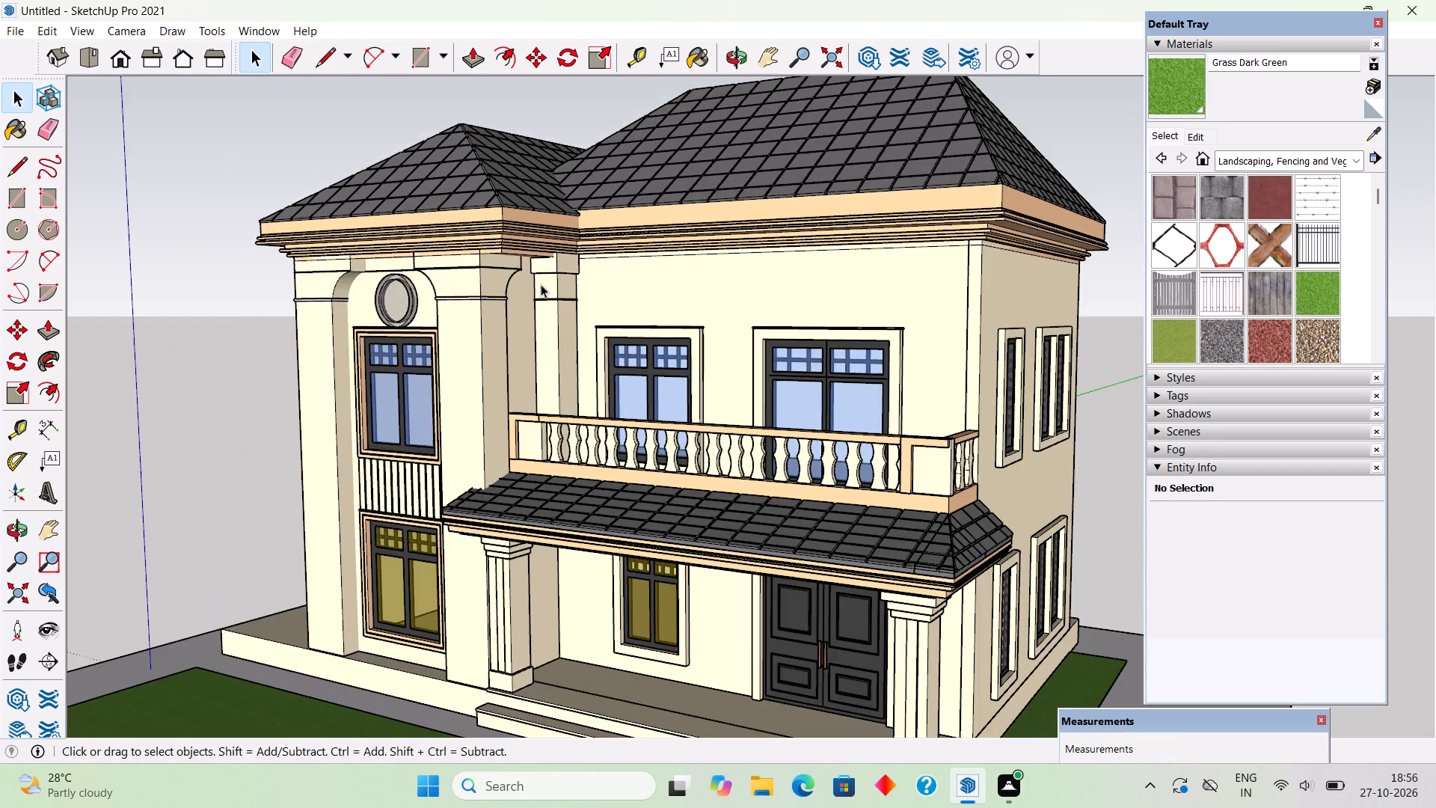
{"action": "scroll", "coordinate": [553, 277], "scroll_direction": "up", "scroll_amount": 14}
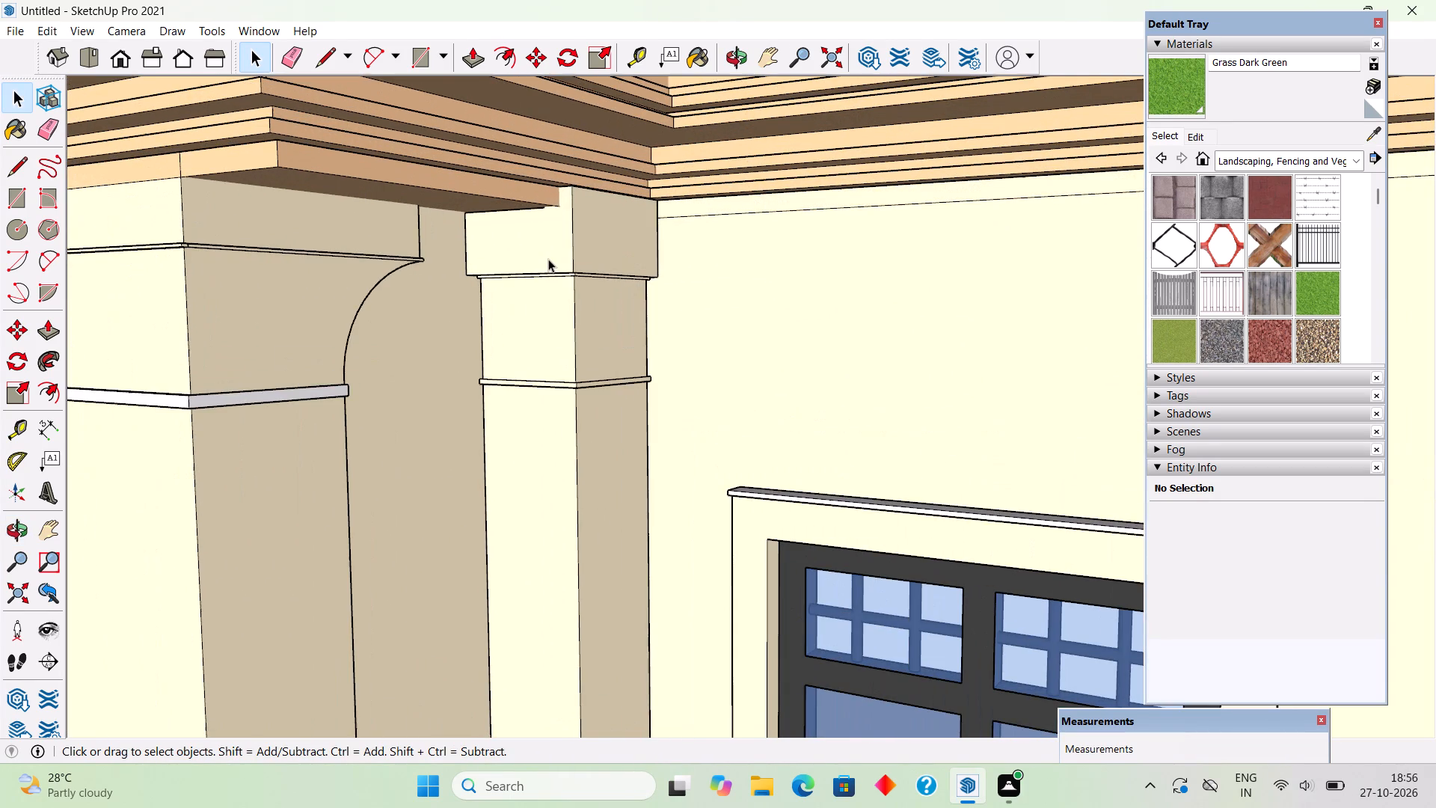
{"action": "triple_click", "coordinate": [548, 259]}
{"action": "left_click", "coordinate": [548, 259]}
{"action": "left_click", "coordinate": [548, 250]}
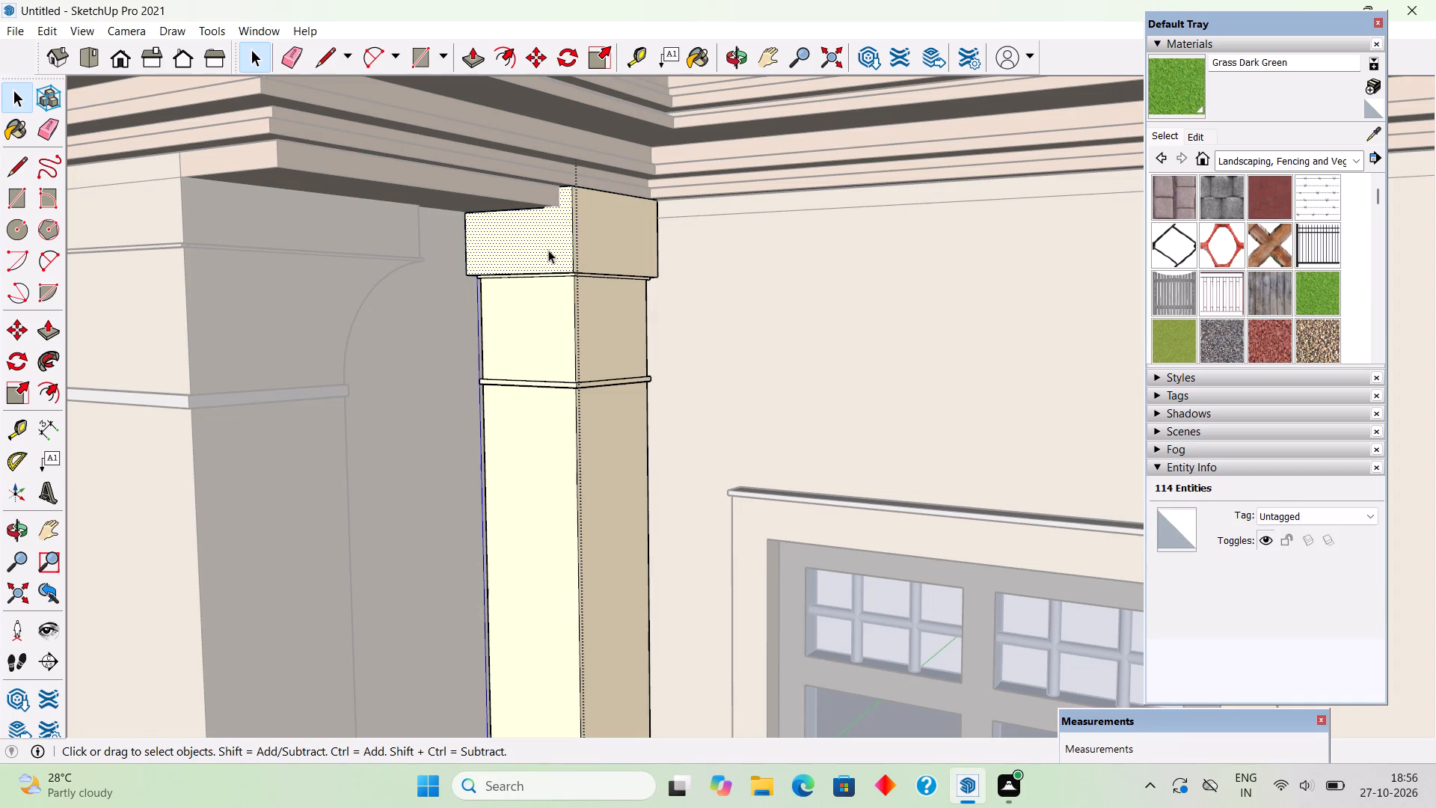
{"action": "key", "text": "p"}
{"action": "left_click", "coordinate": [548, 250]}
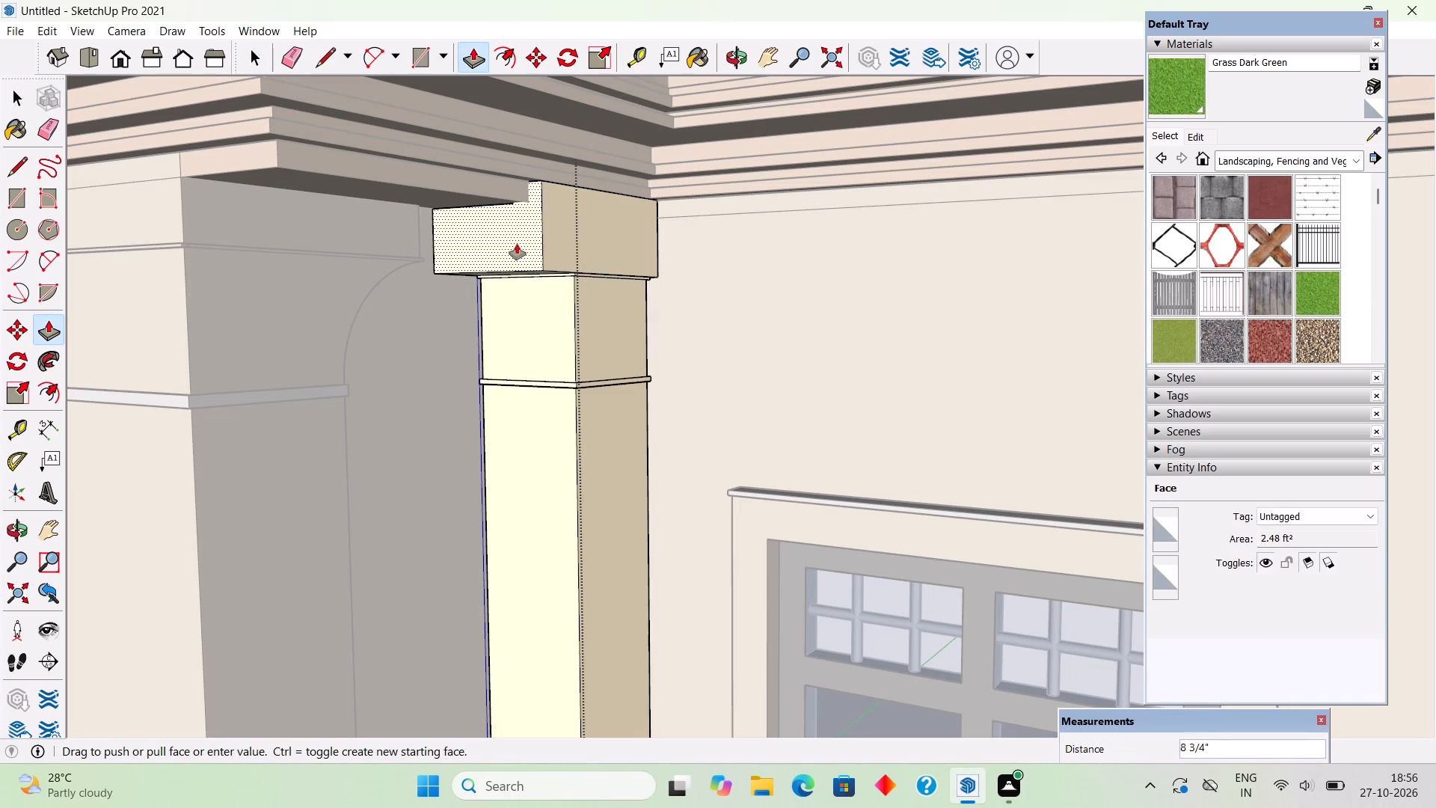
{"action": "type", "text": "6\""}
{"action": "key", "text": "Return"}
{"action": "left_click", "coordinate": [589, 234]}
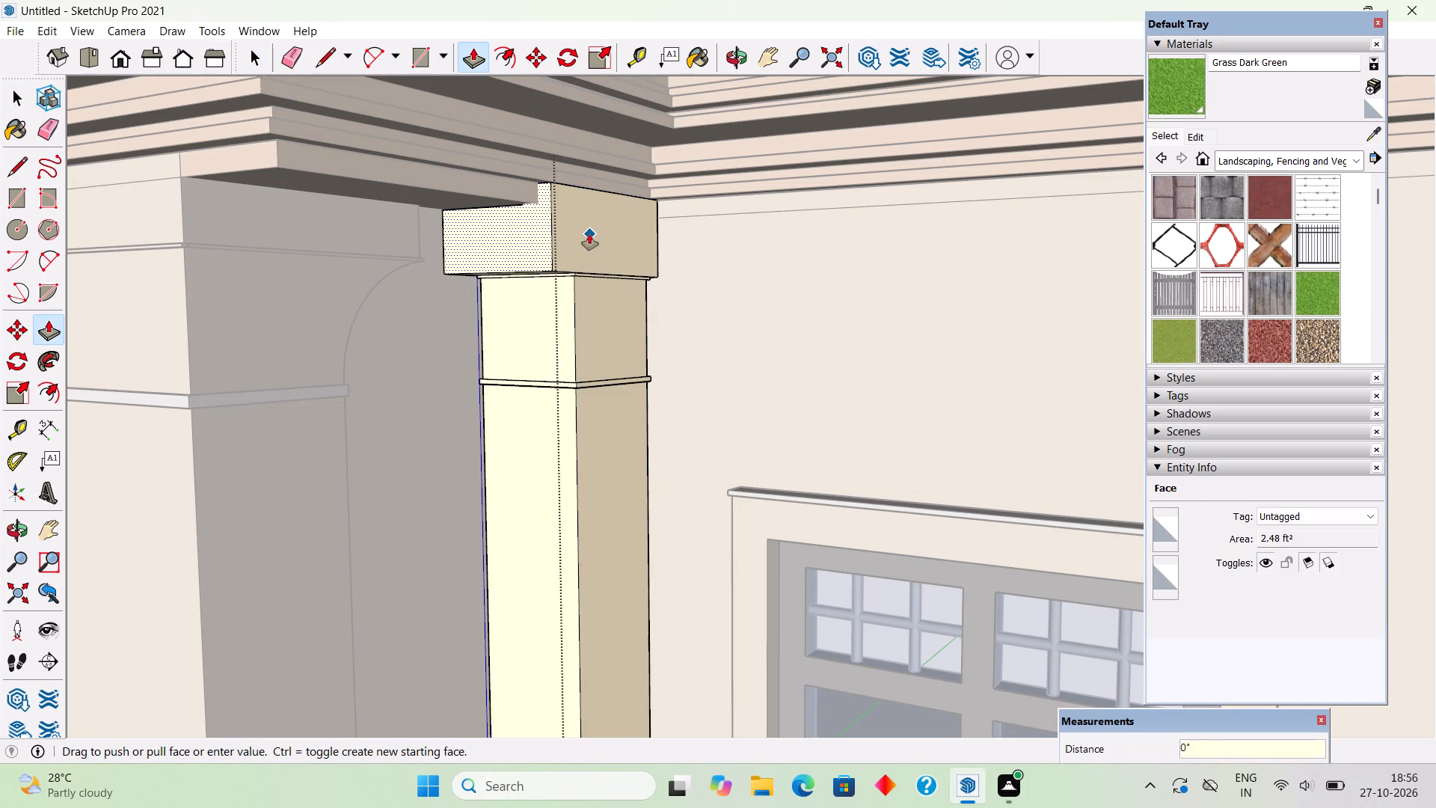
{"action": "key", "text": "space"}
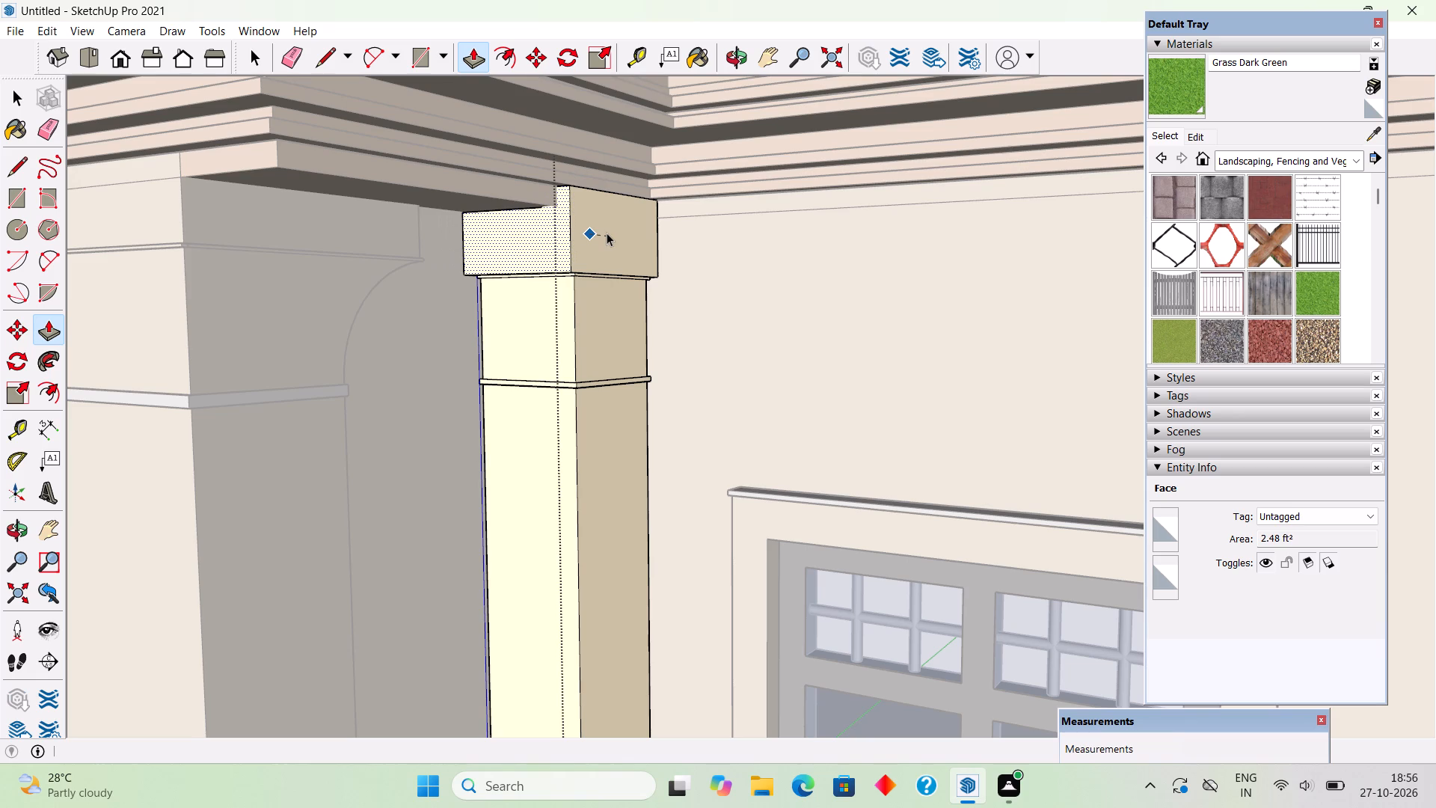
Pull the side face of the same column's top block, facing the balcony windows, out 6" and close the group.
{"action": "left_click", "coordinate": [607, 233]}
{"action": "key", "text": "p"}
{"action": "left_click", "coordinate": [607, 233]}
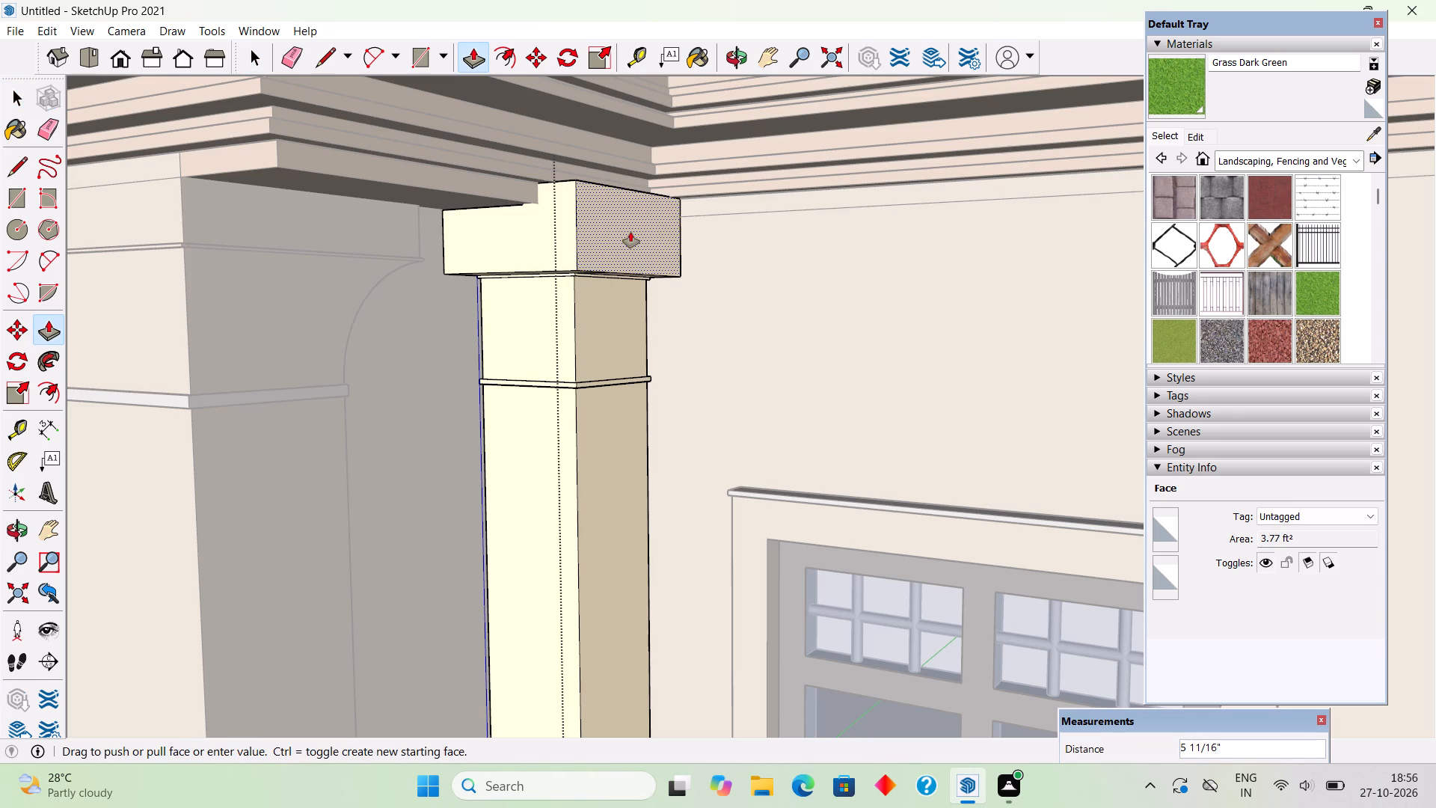
{"action": "type", "text": "6\""}
{"action": "key", "text": "Return"}
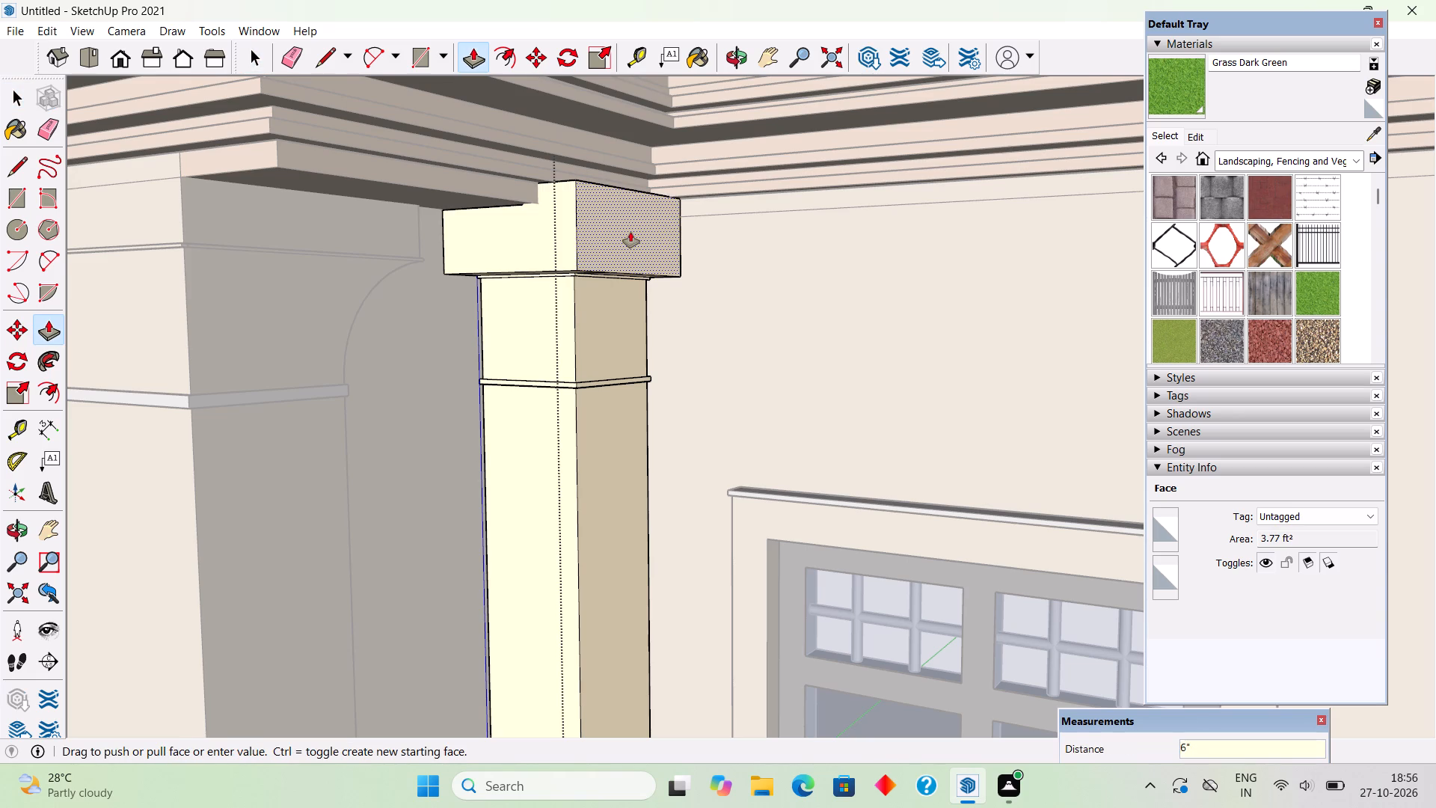
{"action": "key", "text": "space"}
{"action": "scroll", "coordinate": [630, 232], "scroll_direction": "down", "scroll_amount": 20}
{"action": "scroll", "coordinate": [630, 232], "scroll_direction": "down", "scroll_amount": 1}
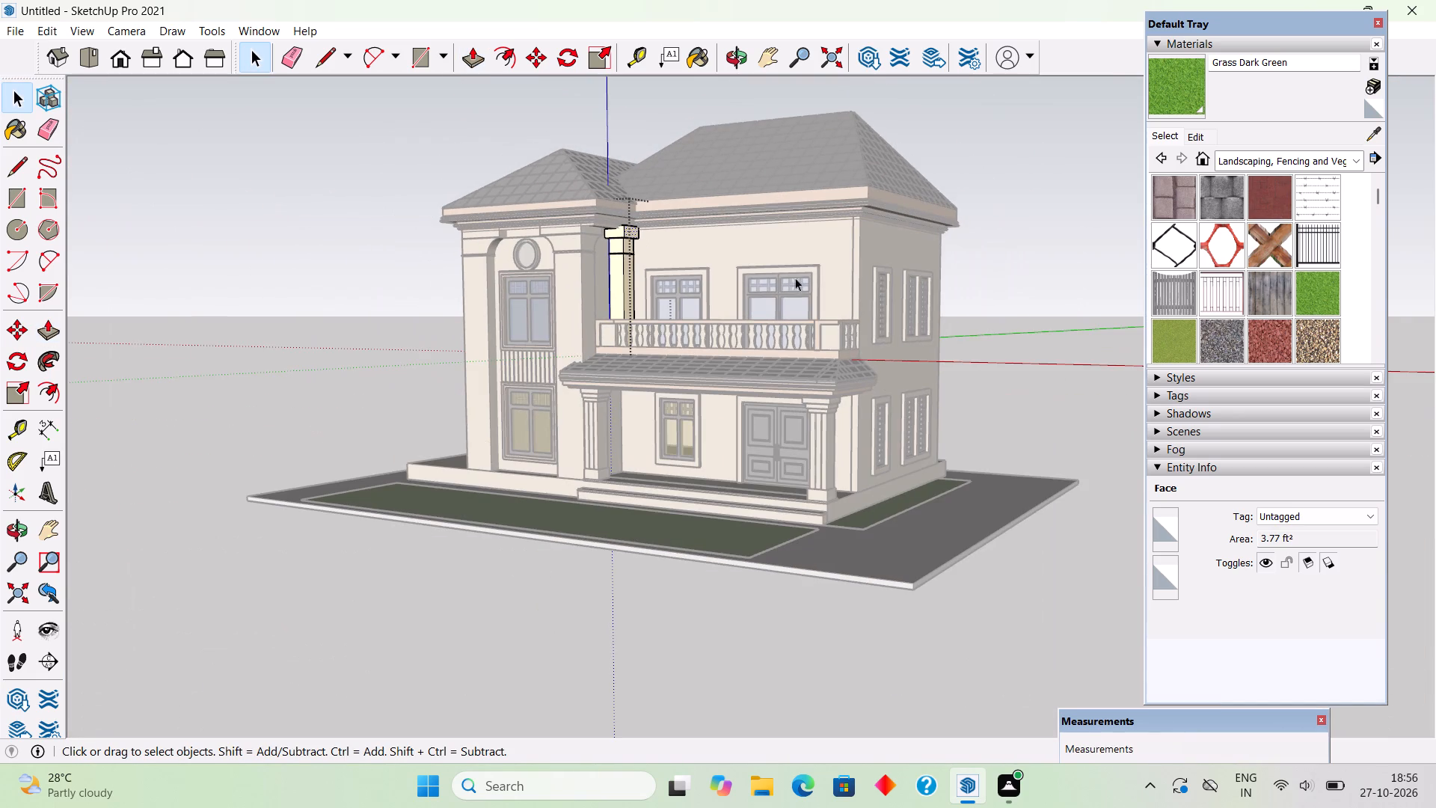
{"action": "left_click", "coordinate": [1017, 263]}
Examine the whole house and its adjusted column top from the front corner.
{"action": "middle_click_drag", "start_coordinate": [912, 386], "coordinate": [934, 393]}
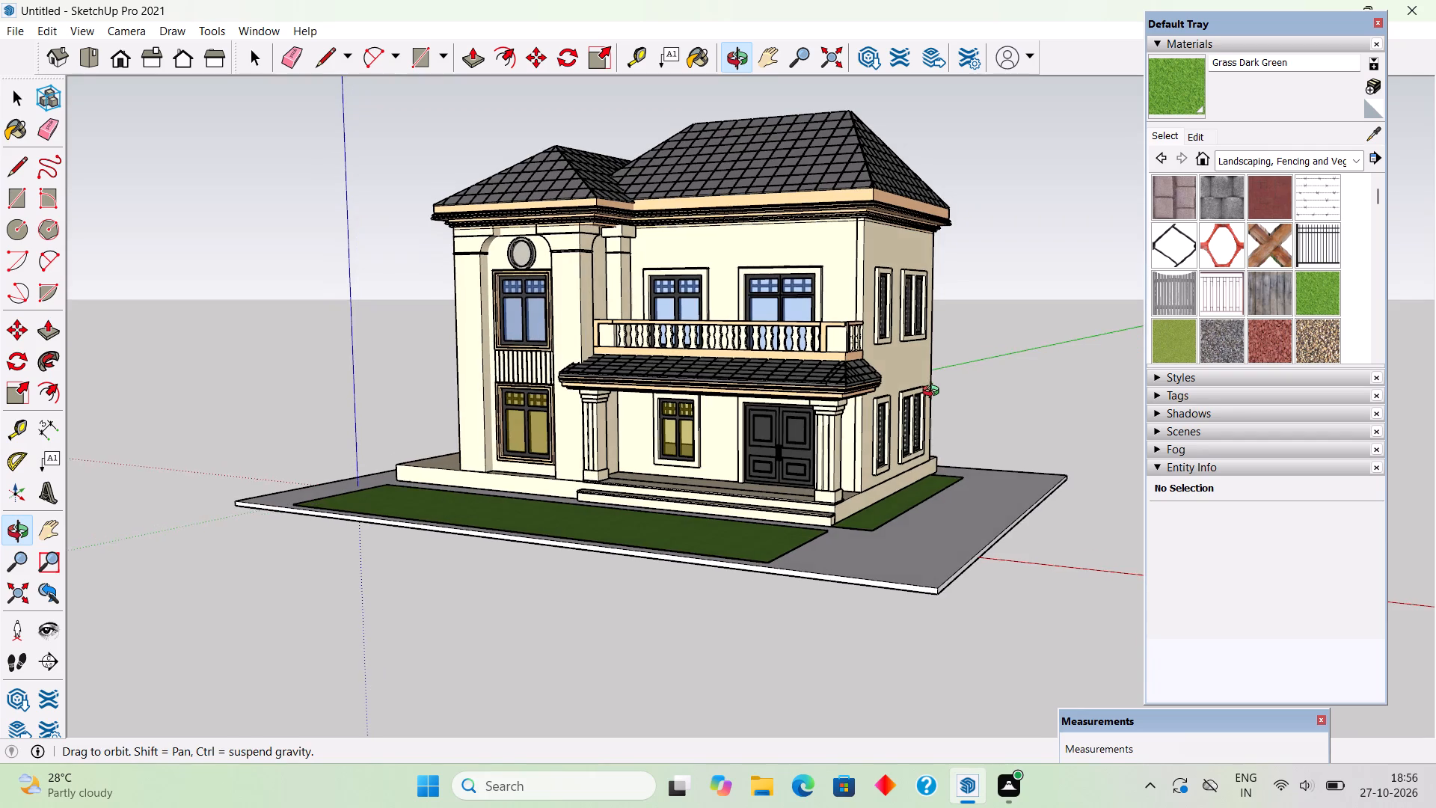
{"action": "middle_click_drag", "start_coordinate": [934, 393], "coordinate": [936, 384]}
{"action": "scroll", "coordinate": [758, 123], "scroll_direction": "up", "scroll_amount": 3}
{"action": "scroll", "coordinate": [758, 131], "scroll_direction": "down", "scroll_amount": 2}
{"action": "middle_click_drag", "start_coordinate": [759, 149], "coordinate": [716, 168]}
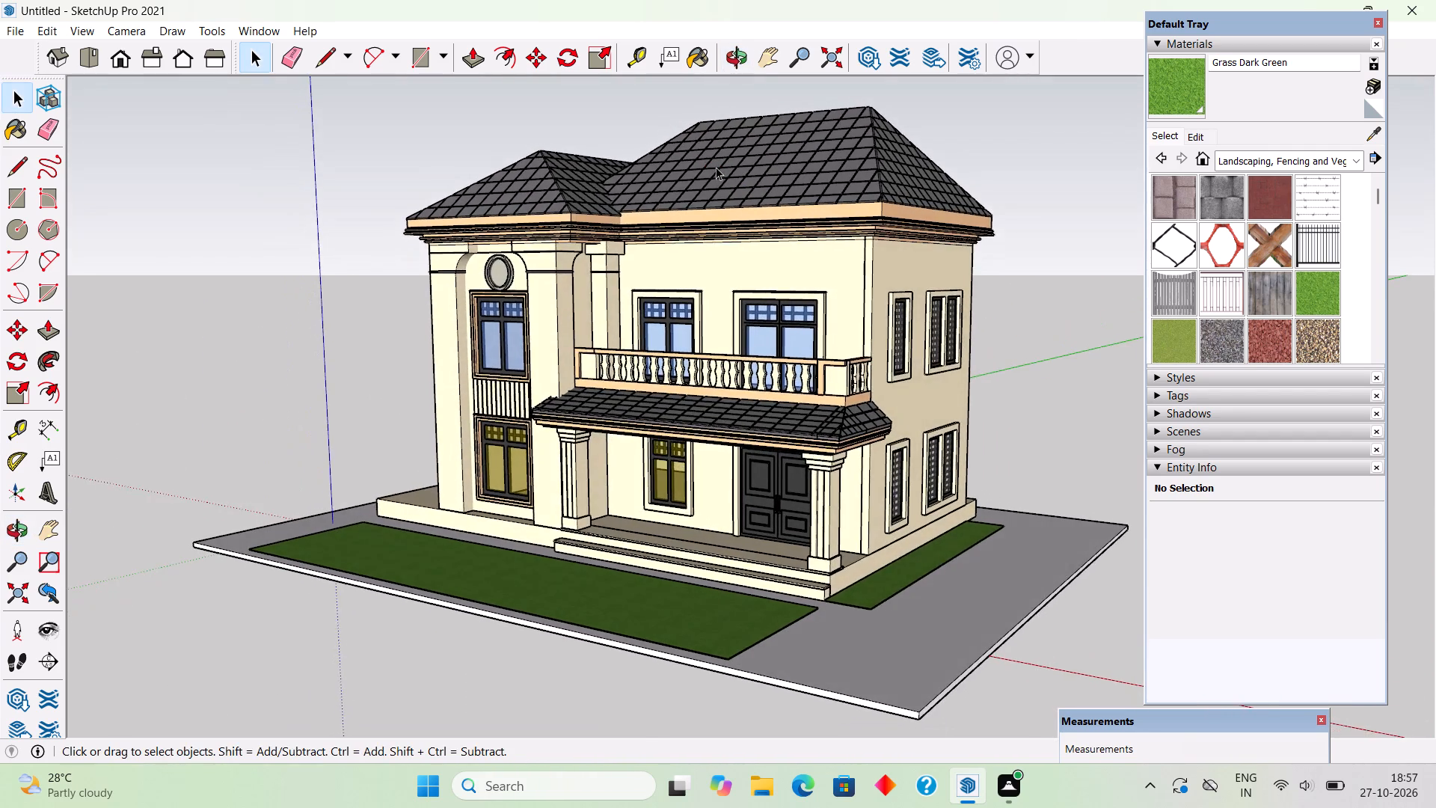
{"action": "scroll", "coordinate": [716, 167], "scroll_direction": "up", "scroll_amount": 1}
{"action": "middle_click_drag", "start_coordinate": [868, 346], "coordinate": [882, 313]}
{"action": "scroll", "coordinate": [304, 467], "scroll_direction": "up", "scroll_amount": 2}
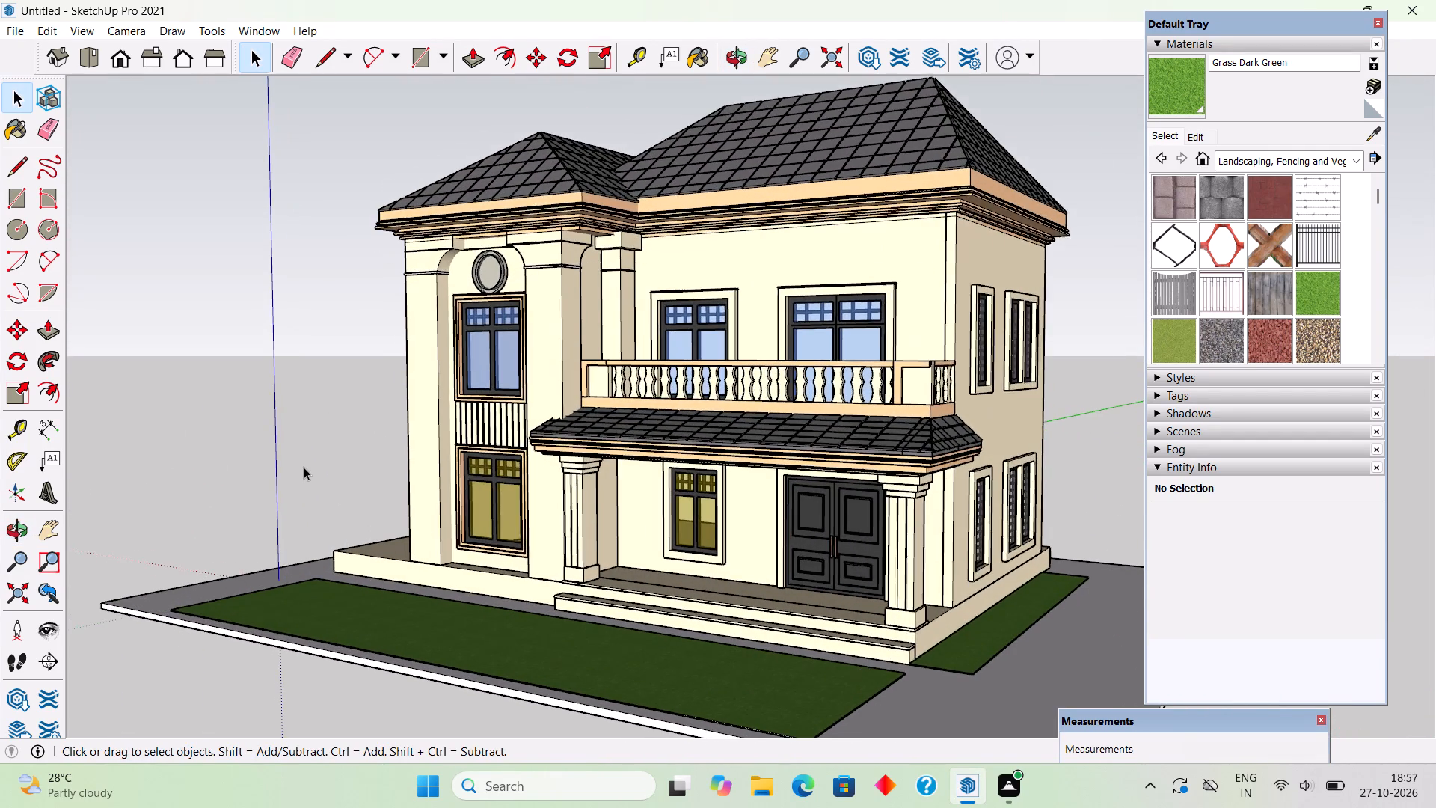
{"action": "scroll", "coordinate": [304, 467], "scroll_direction": "down", "scroll_amount": 2}
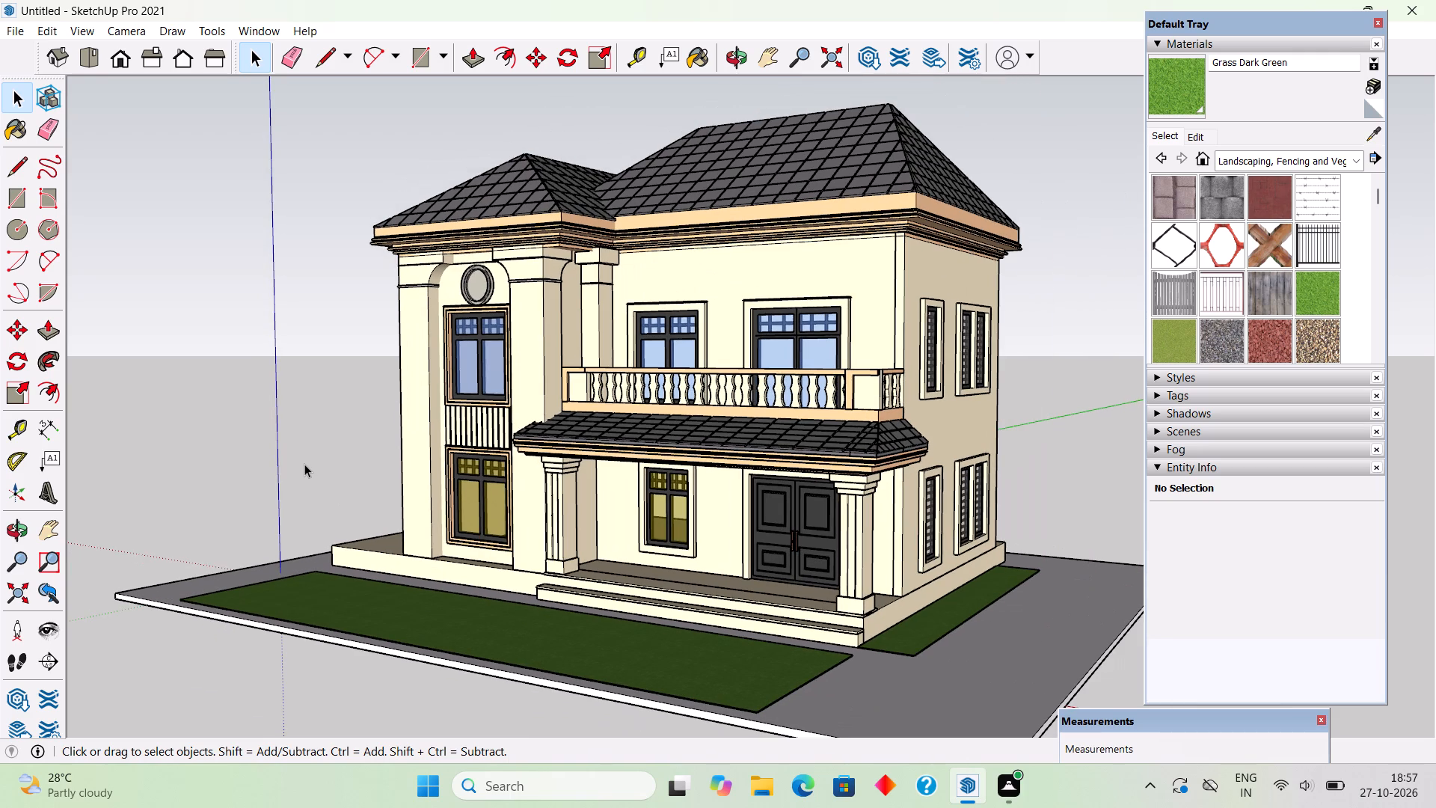
Save the model in the Downloads folder as elevation 38.
{"action": "left_click", "coordinate": [25, 32]}
{"action": "left_click", "coordinate": [79, 144]}
{"action": "left_click", "coordinate": [548, 345]}
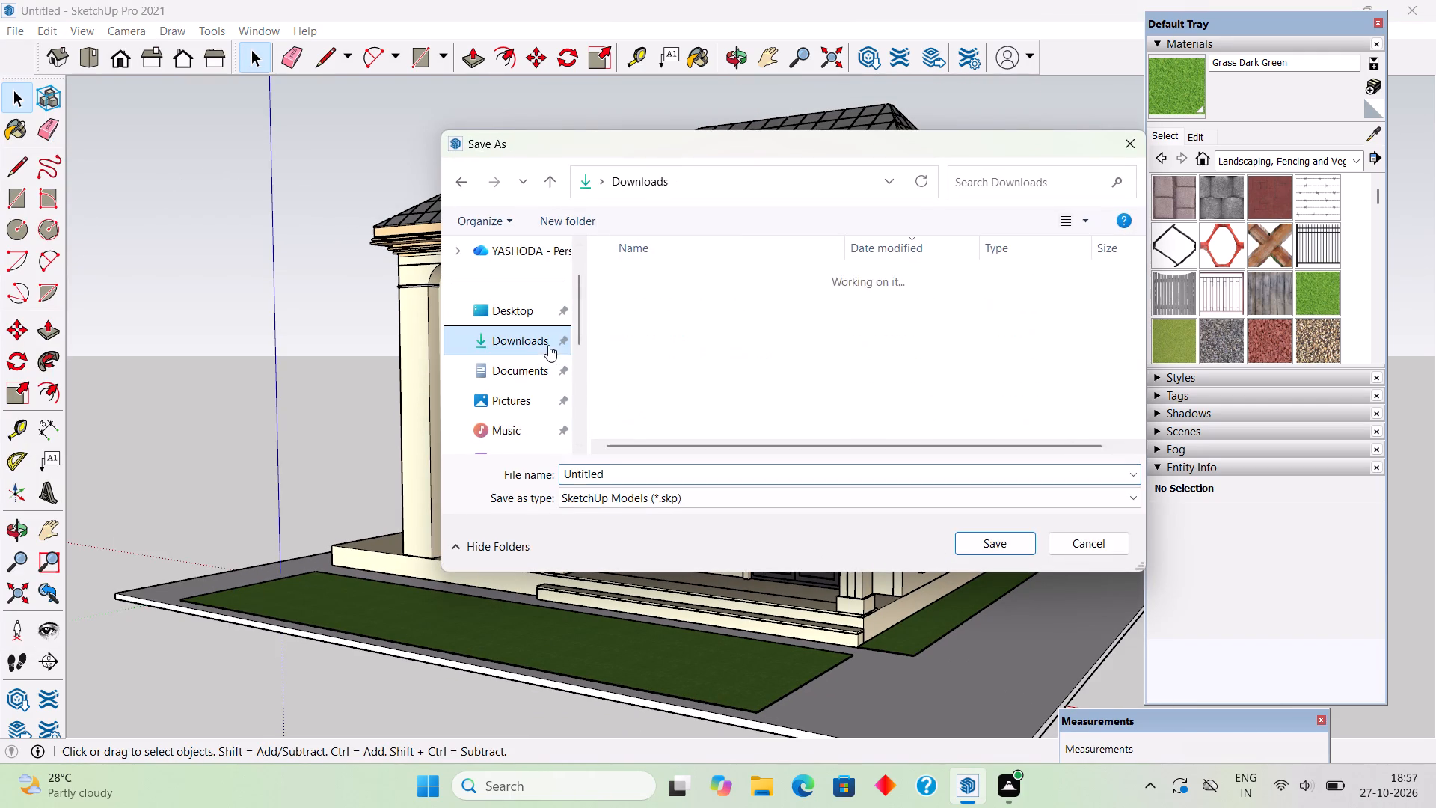
{"action": "left_click", "coordinate": [642, 469]}
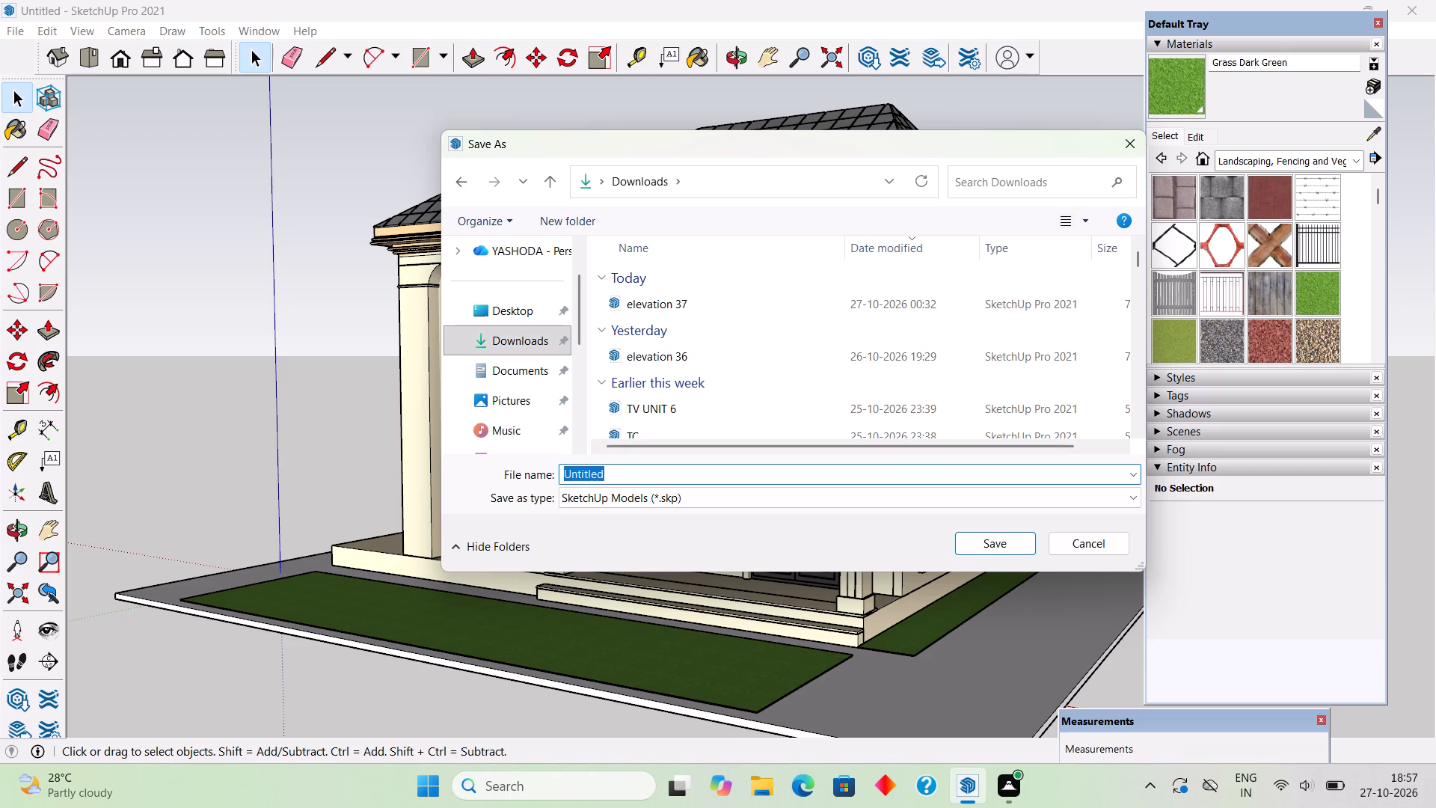
{"action": "key", "text": "BackSpace"}
{"action": "key", "text": "e"}
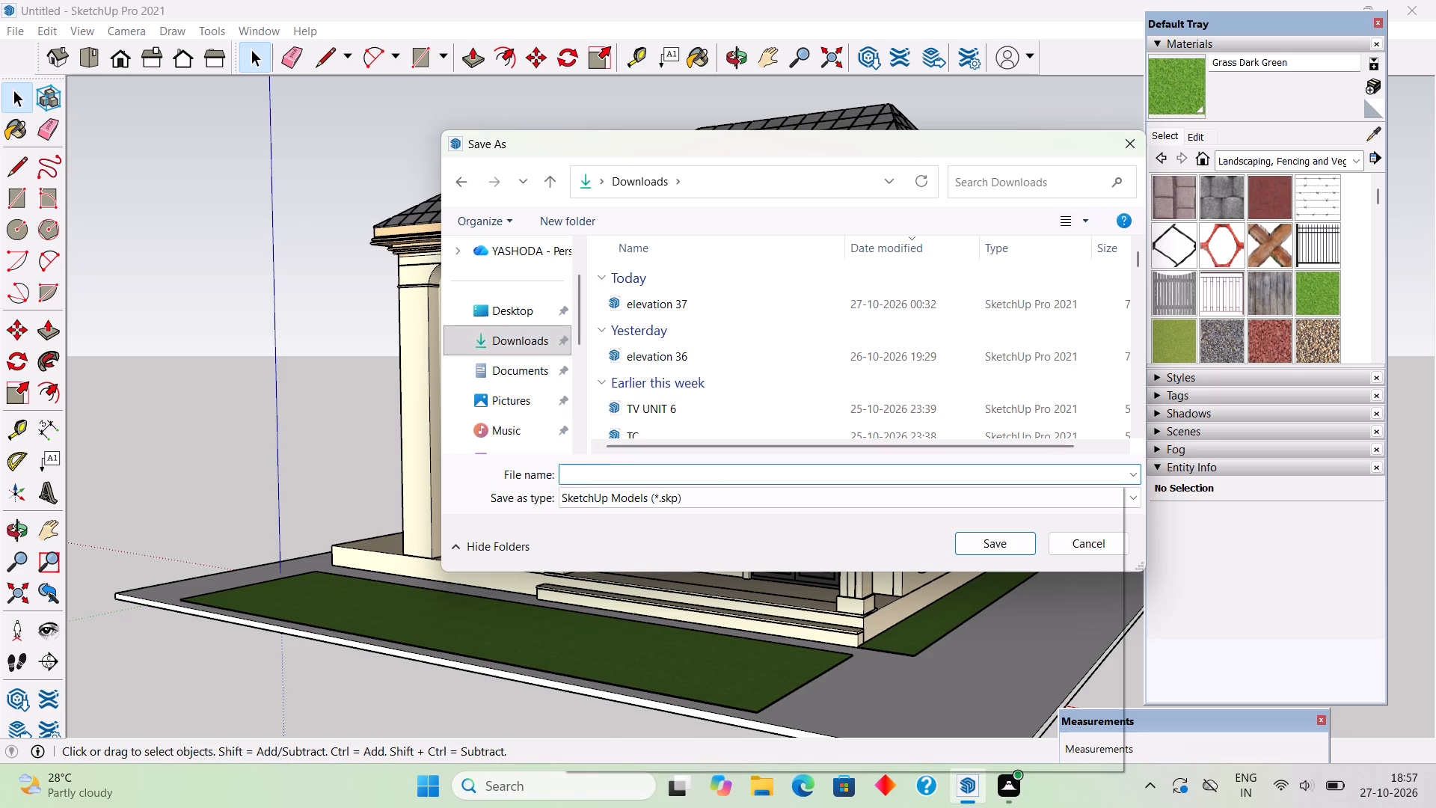
{"action": "key", "text": "l"}
{"action": "type", "text": "evation"}
{"action": "key", "text": "space"}
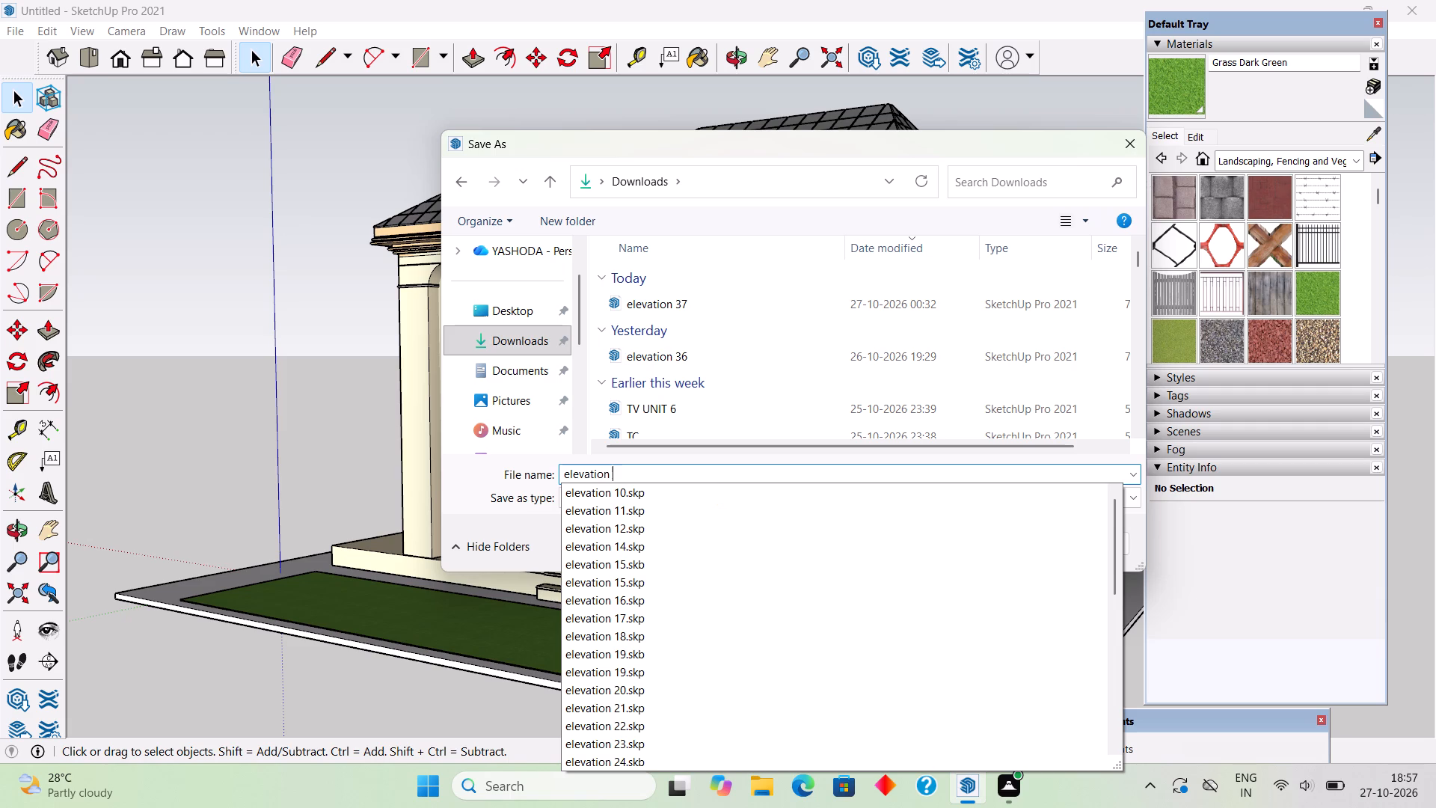
{"action": "type", "text": "38"}
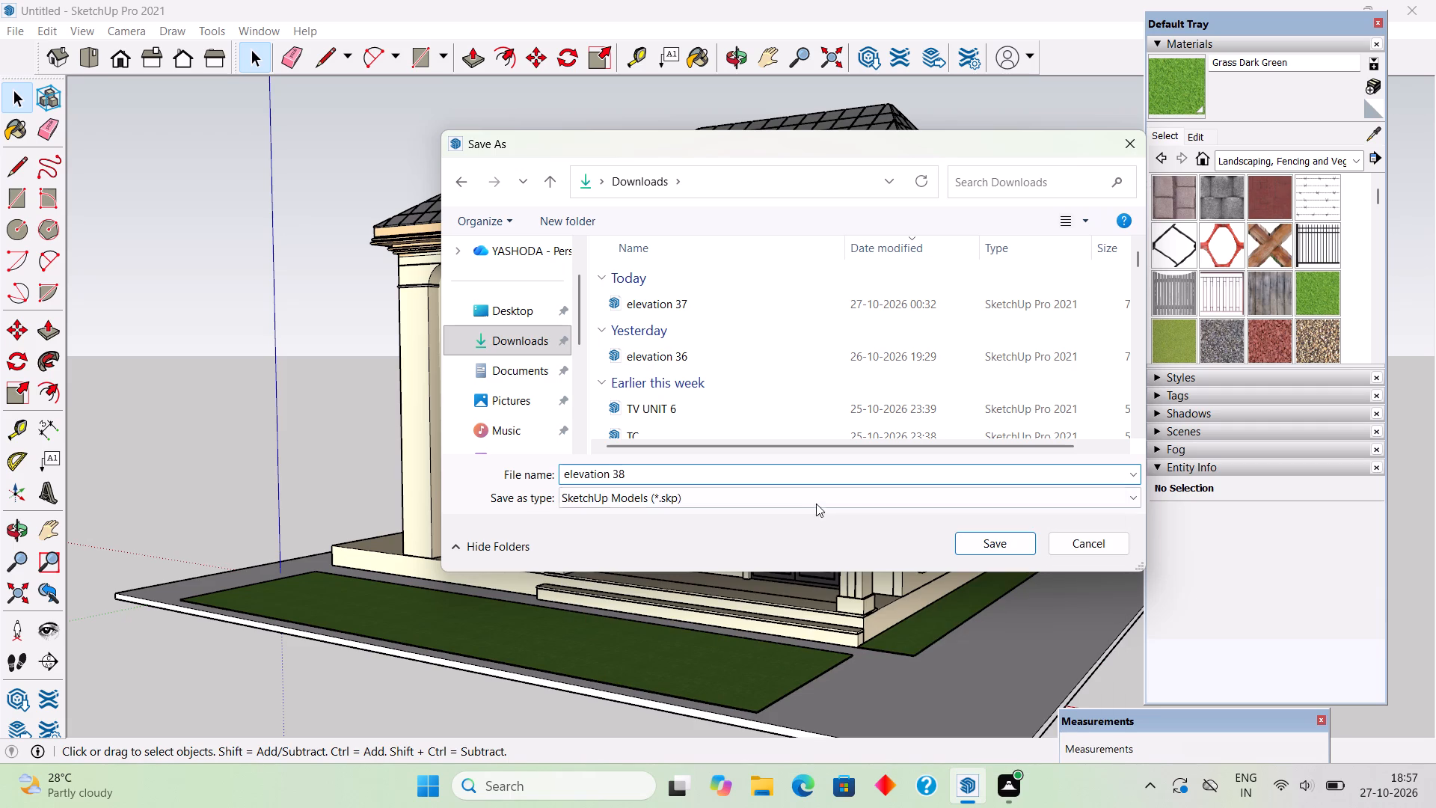
{"action": "left_click", "coordinate": [986, 548]}
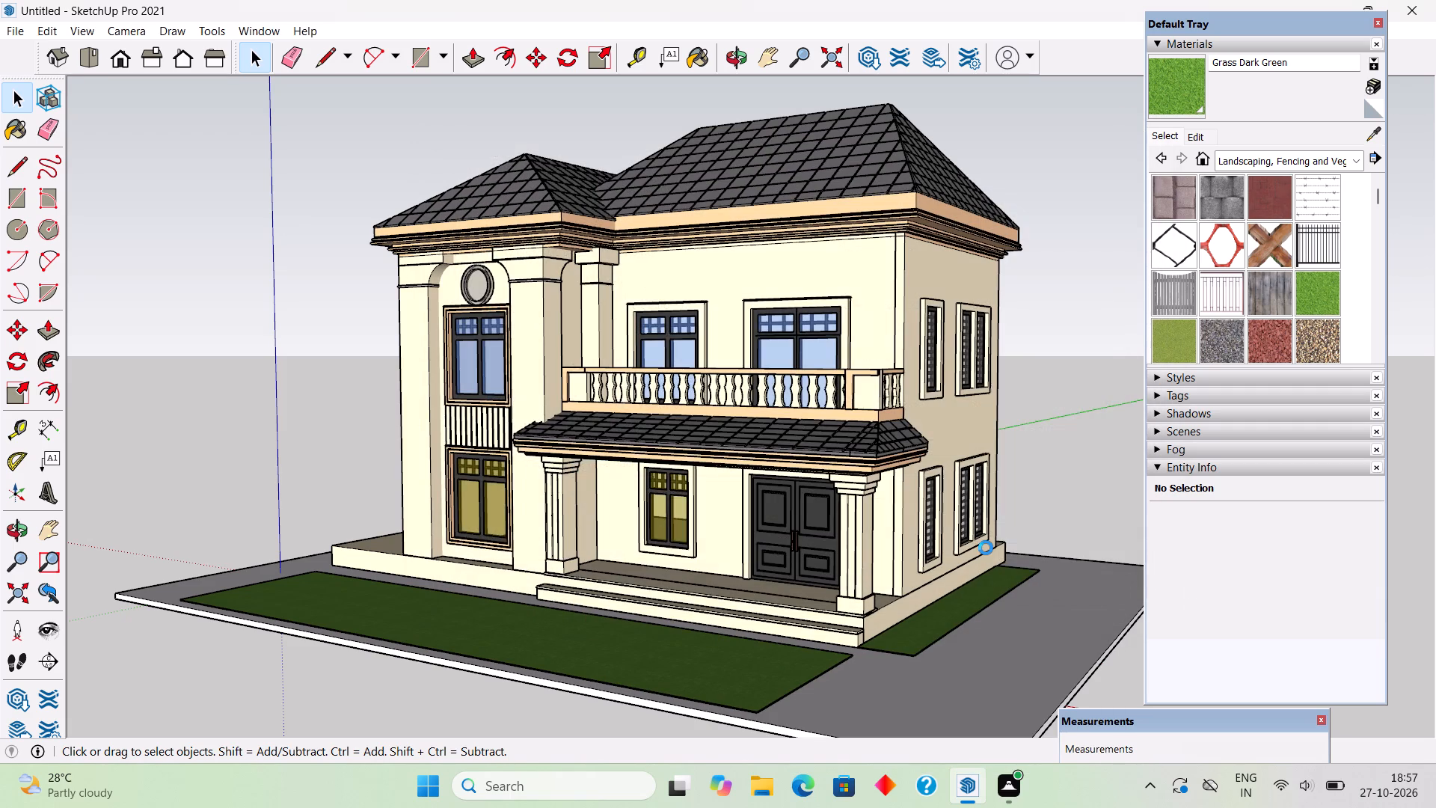